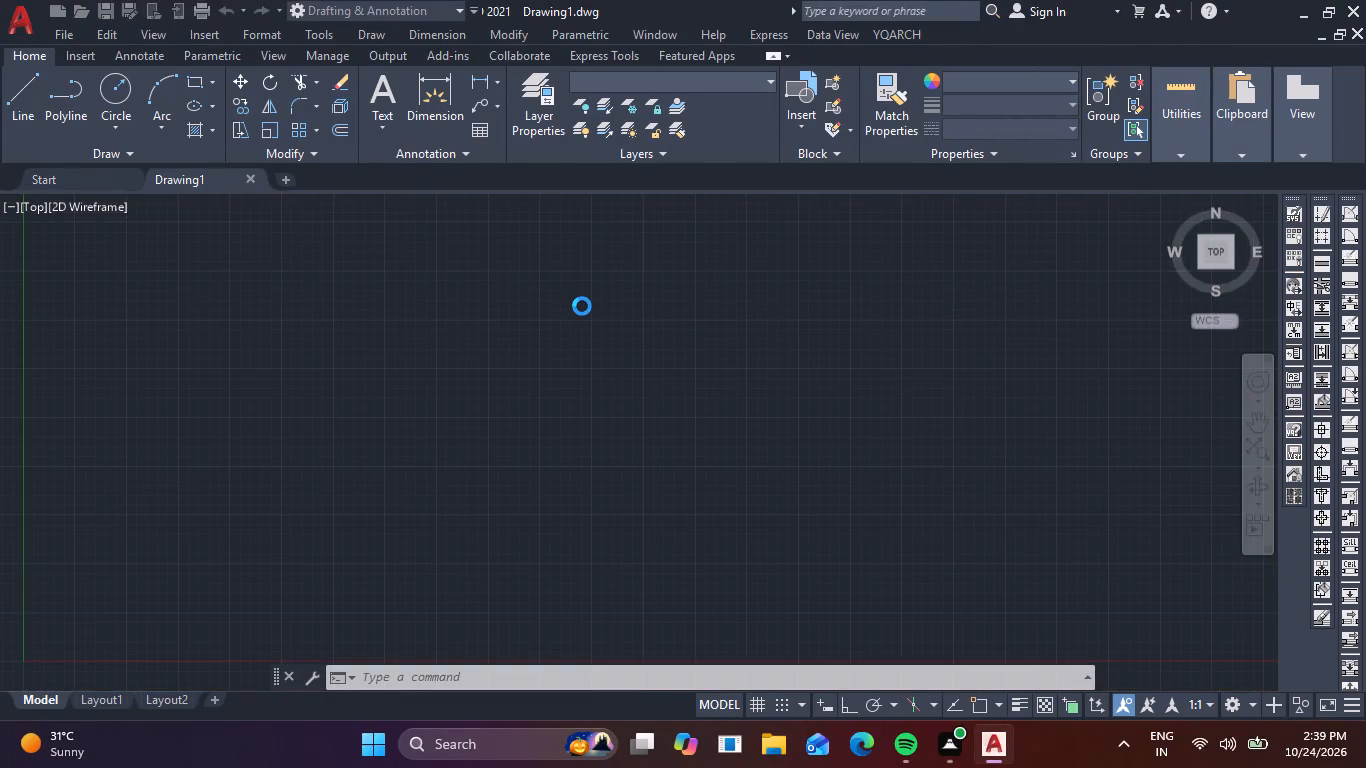
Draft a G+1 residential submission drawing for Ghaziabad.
Turn off the grid display in the drawing area.
key(Escape)
key(F7)
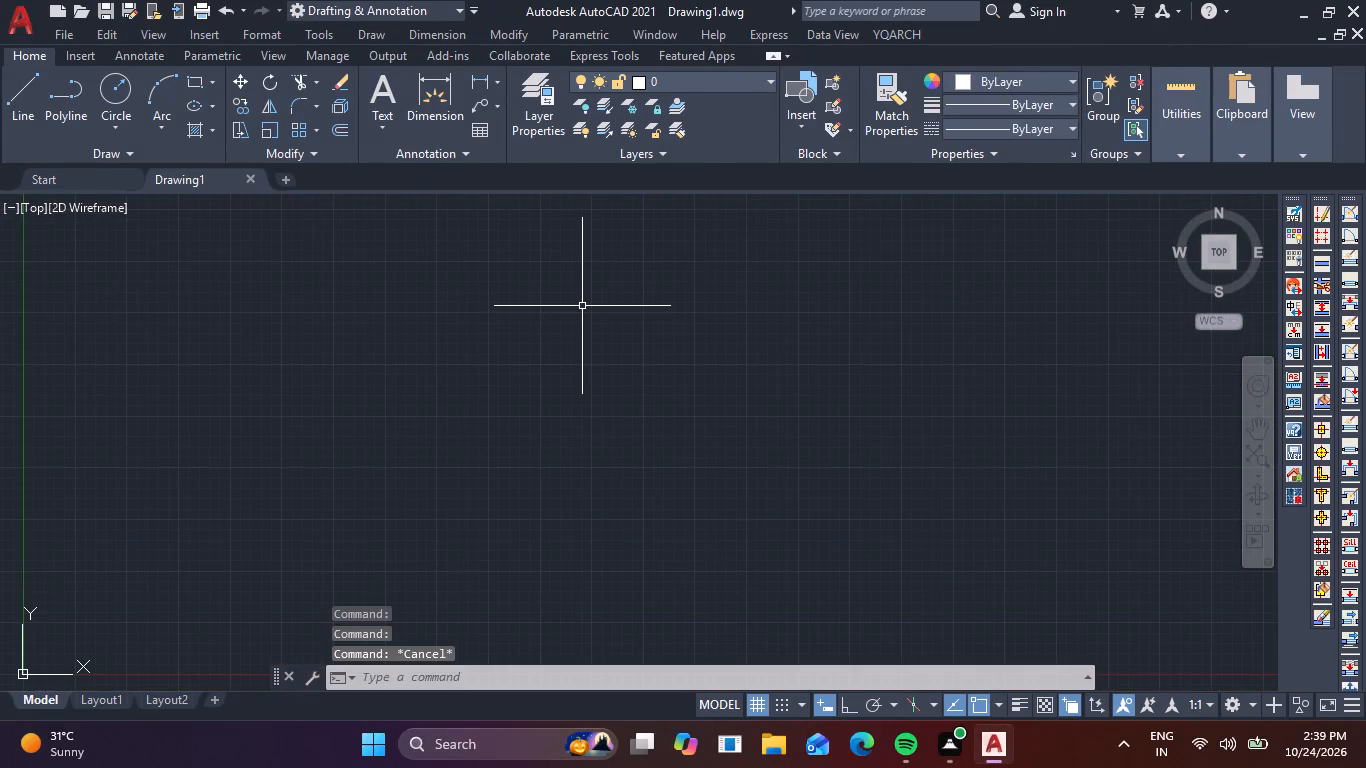
Configure the drawing units to a length precision of 0.00 and an insertion scale in meters.
text(un)
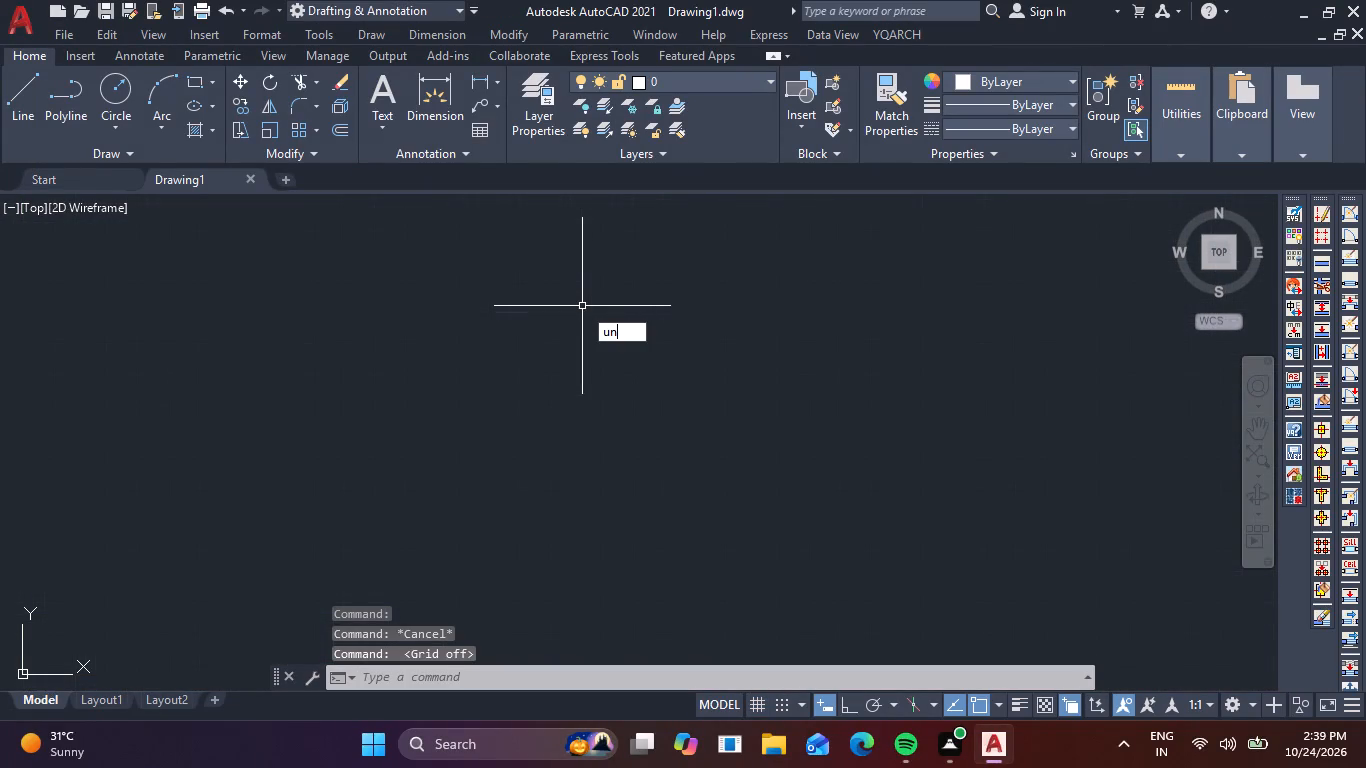
key(space)
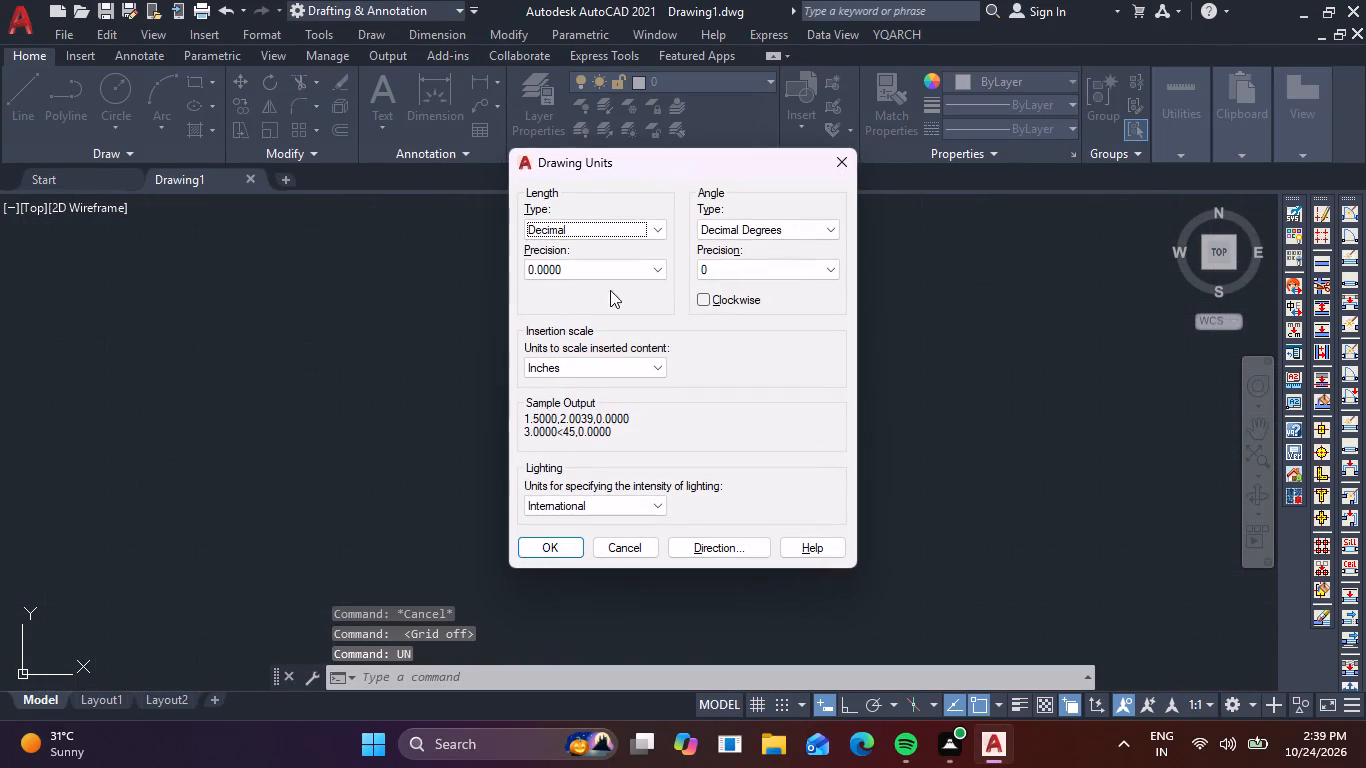
click(647, 277)
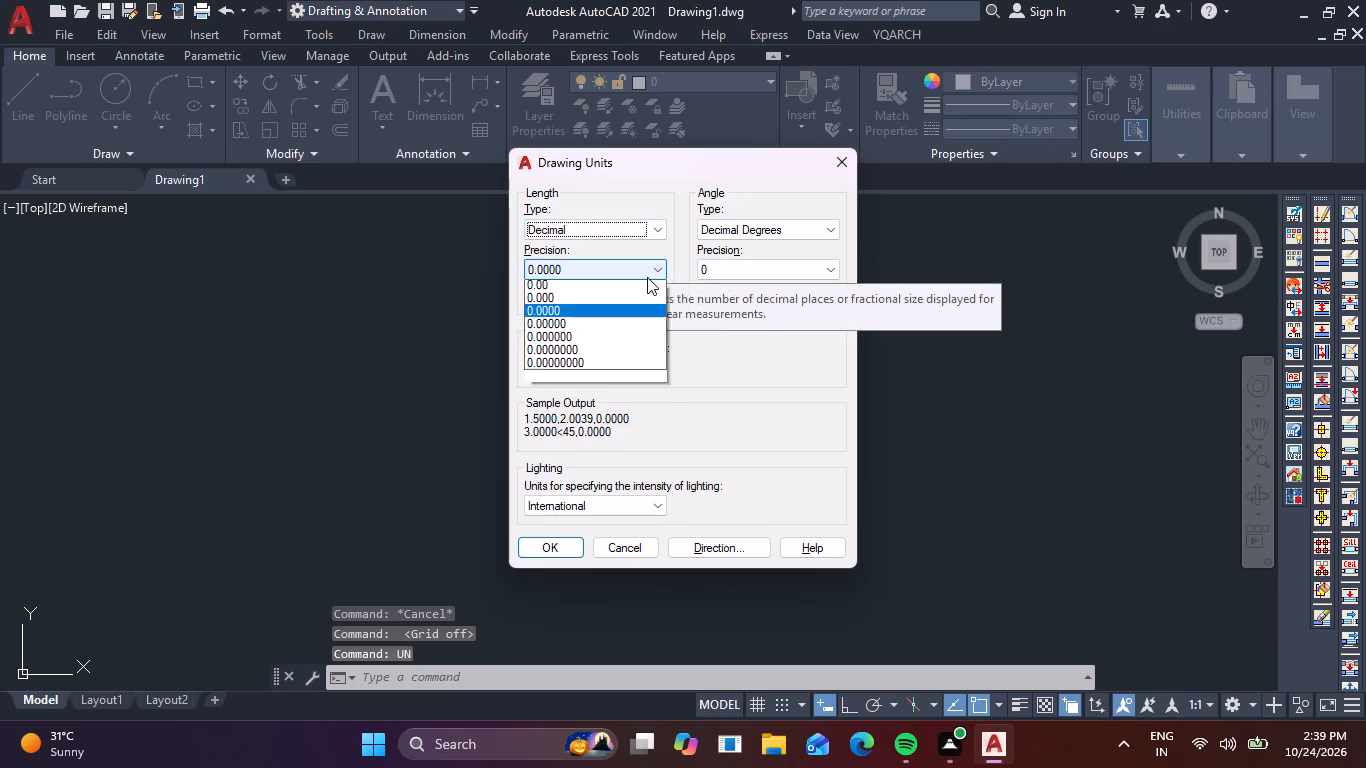
click(618, 316)
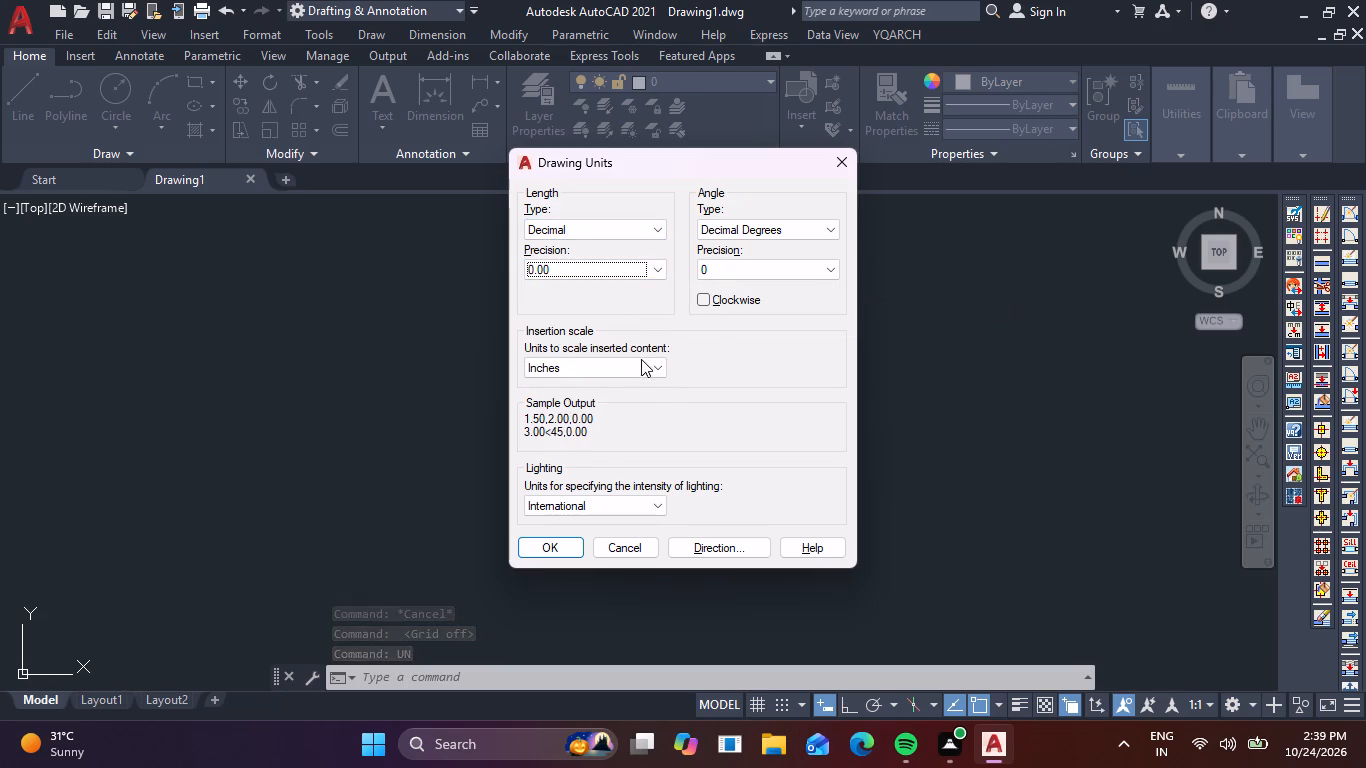
click(647, 373)
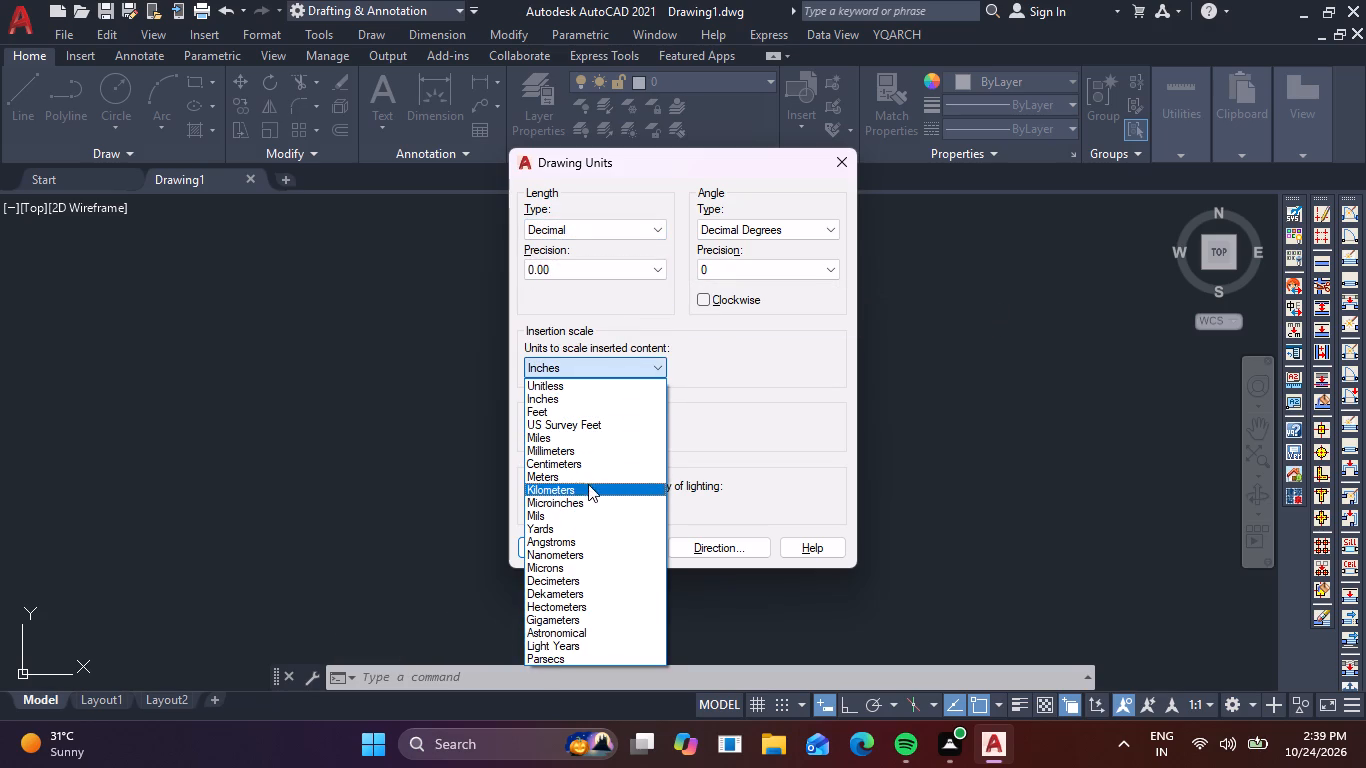
click(594, 478)
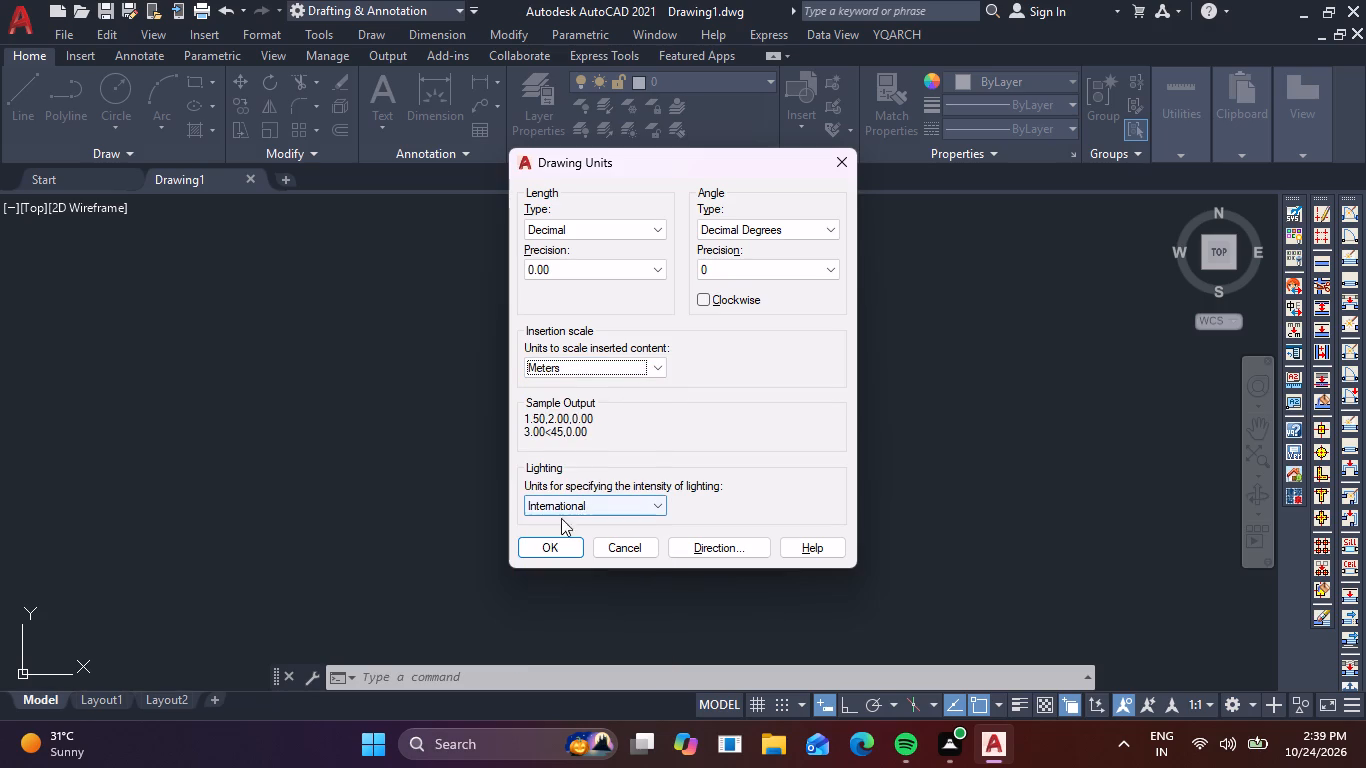
click(548, 544)
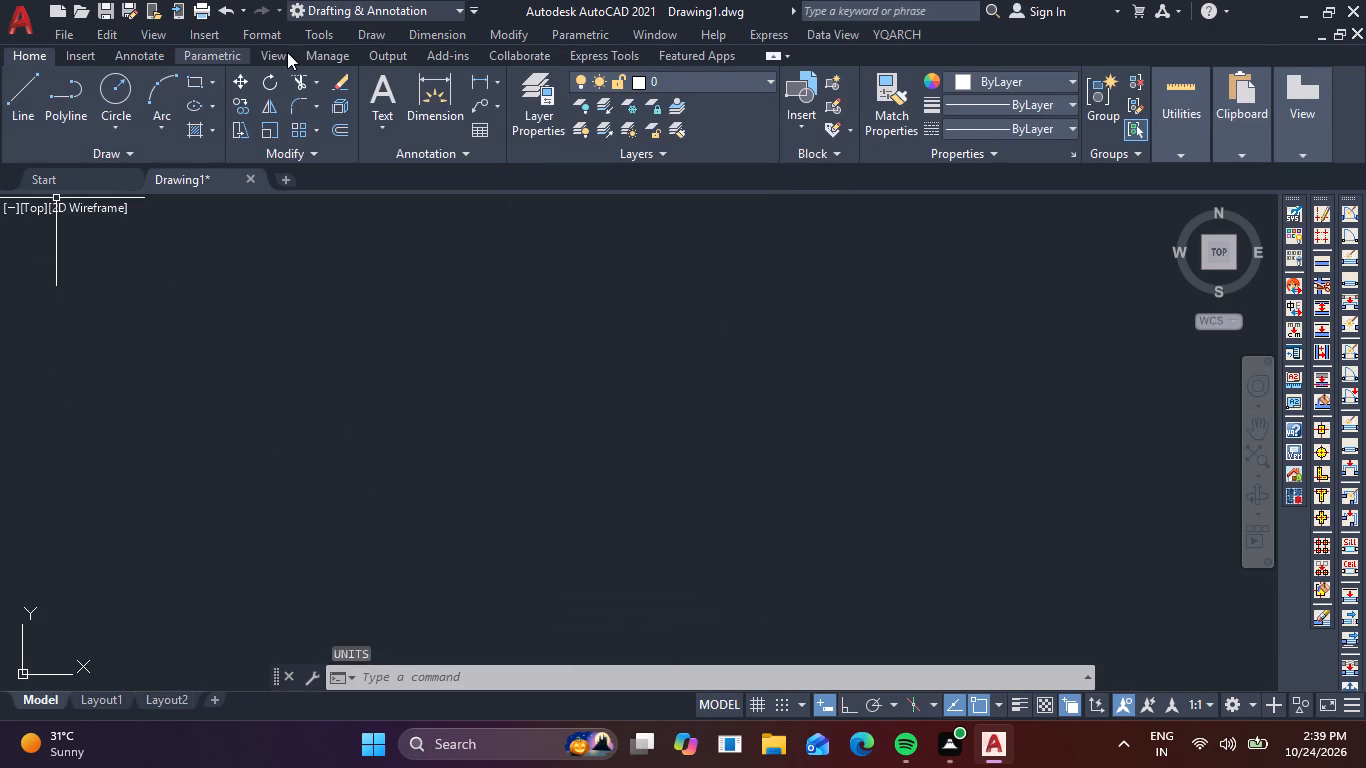
Hide the UCS icon in the model viewport.
click(287, 52)
click(38, 47)
click(26, 102)
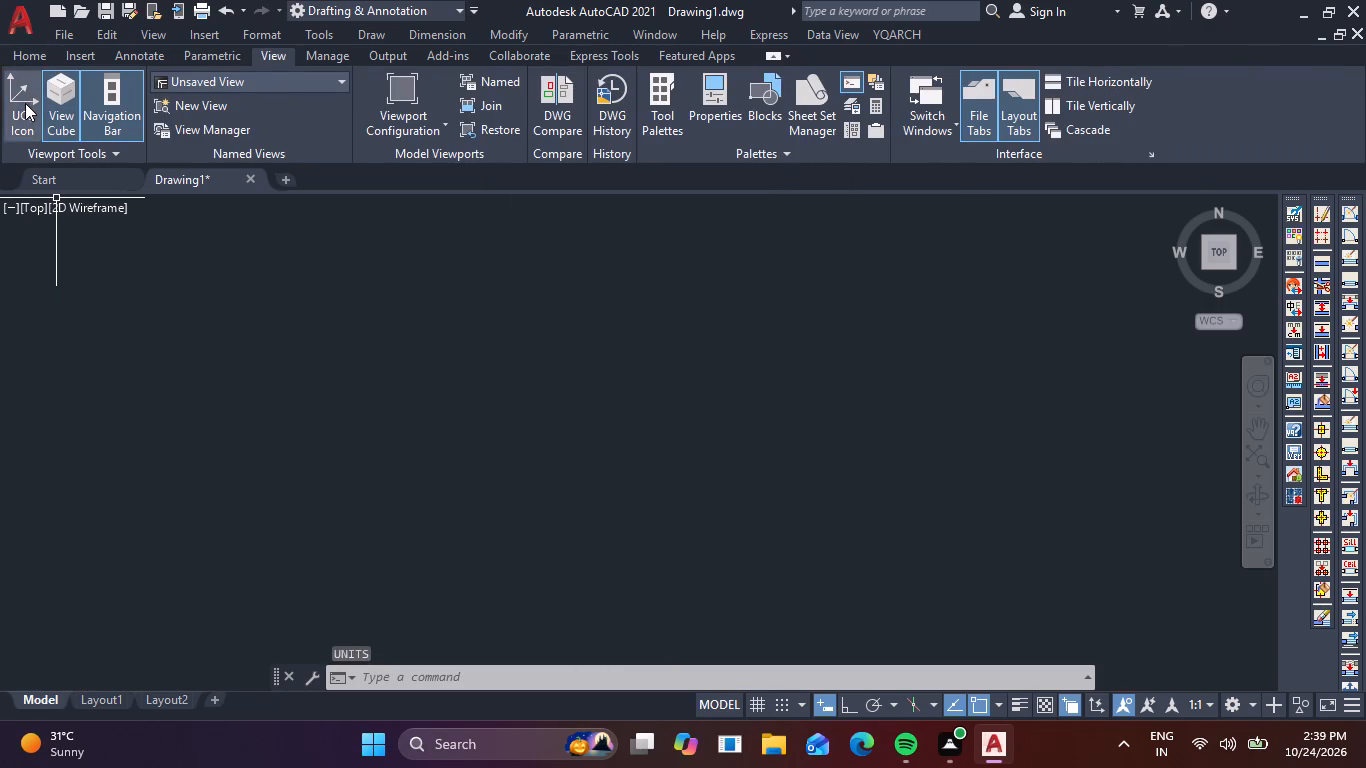
click(33, 57)
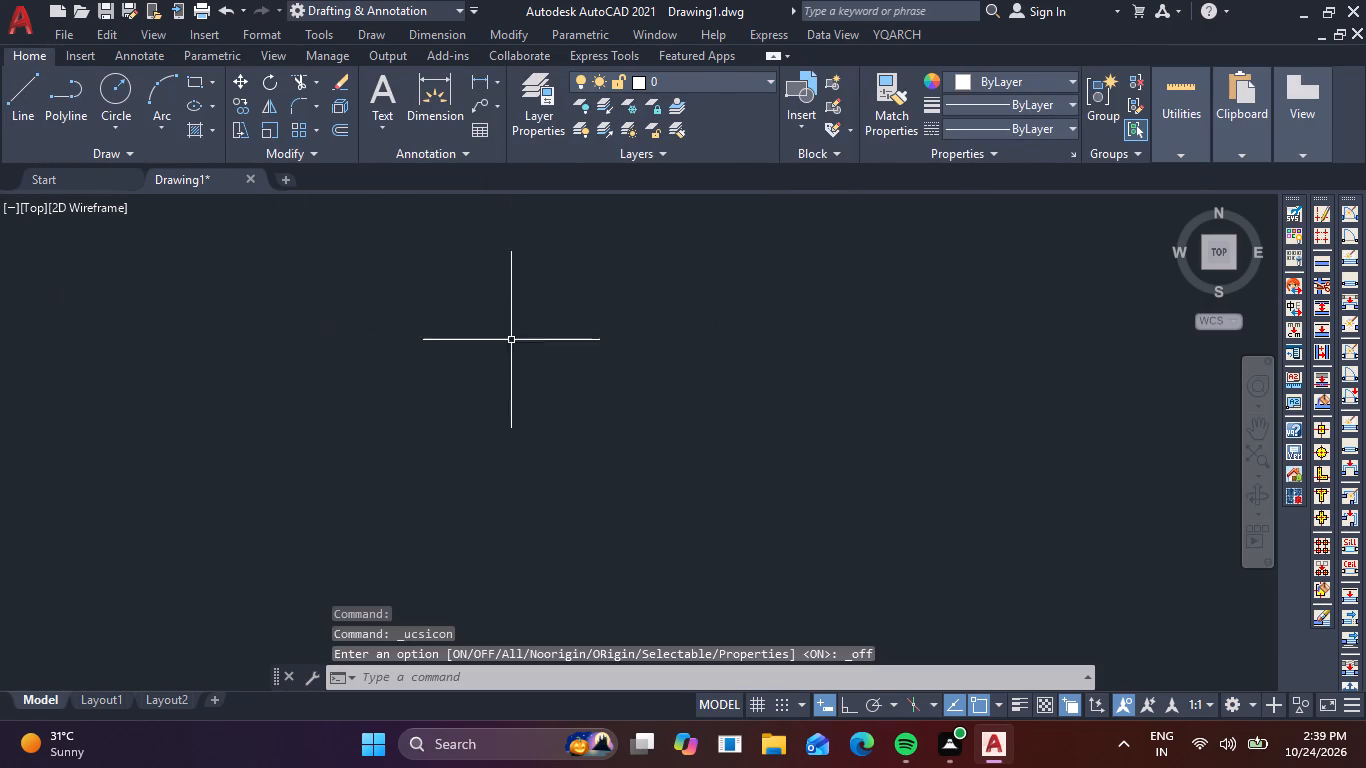
Turn on ortho mode and draw a horizontal line 8.76 m long in the empty drawing area.
key(F8)
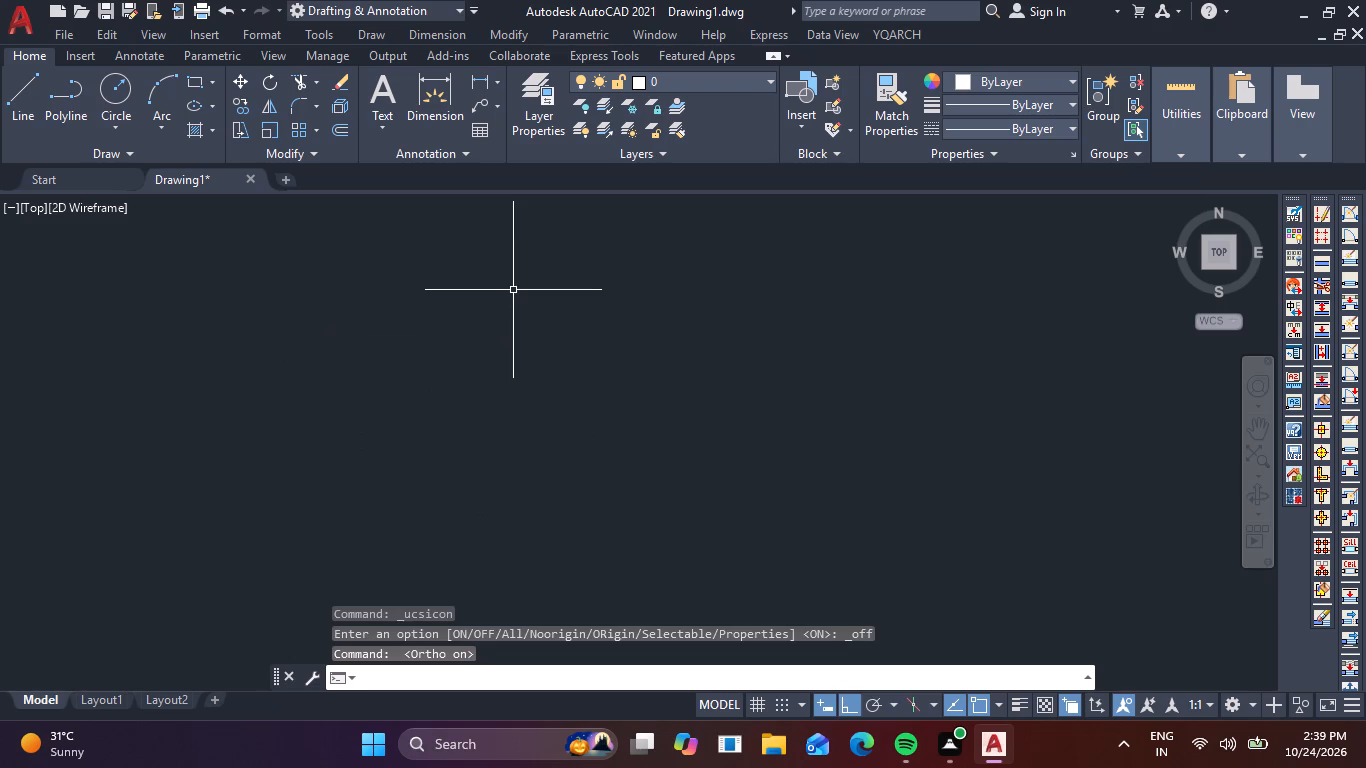
text(l)
key(space)
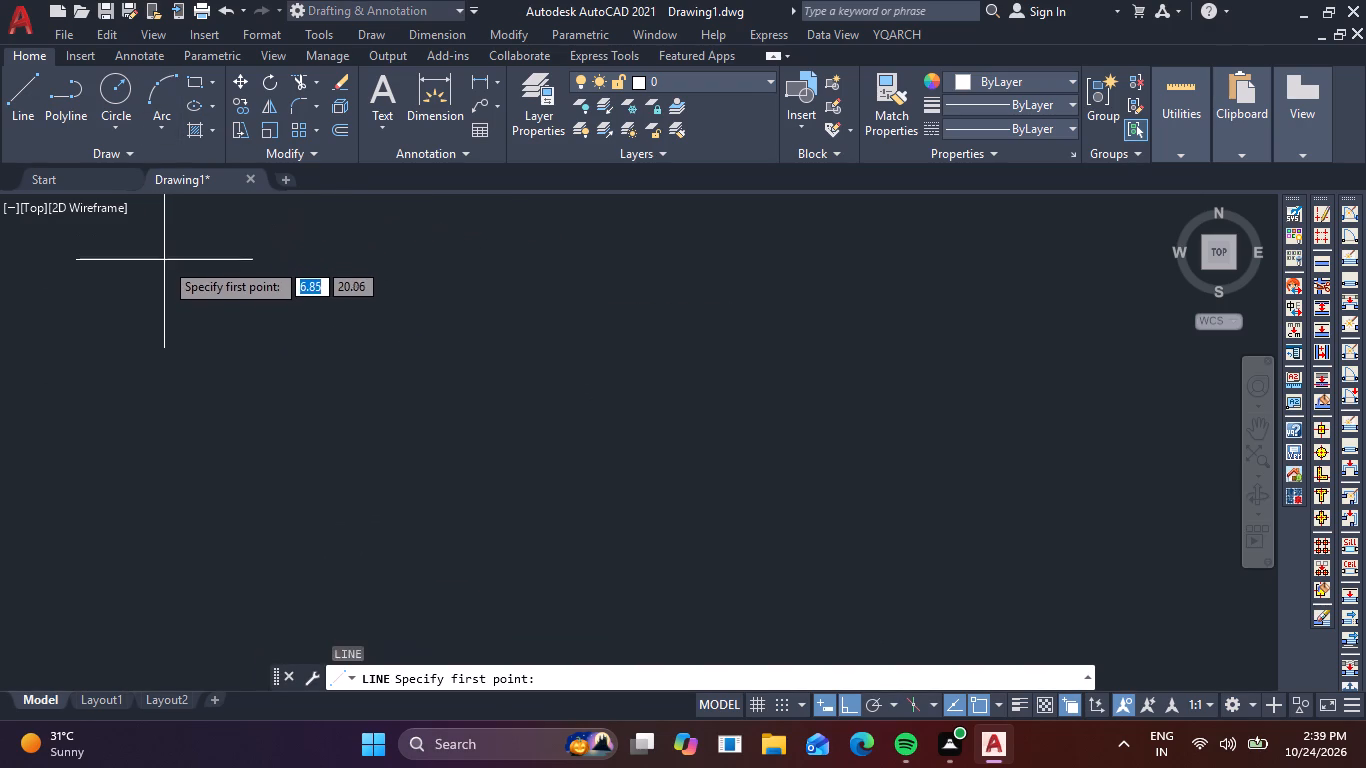
click(188, 316)
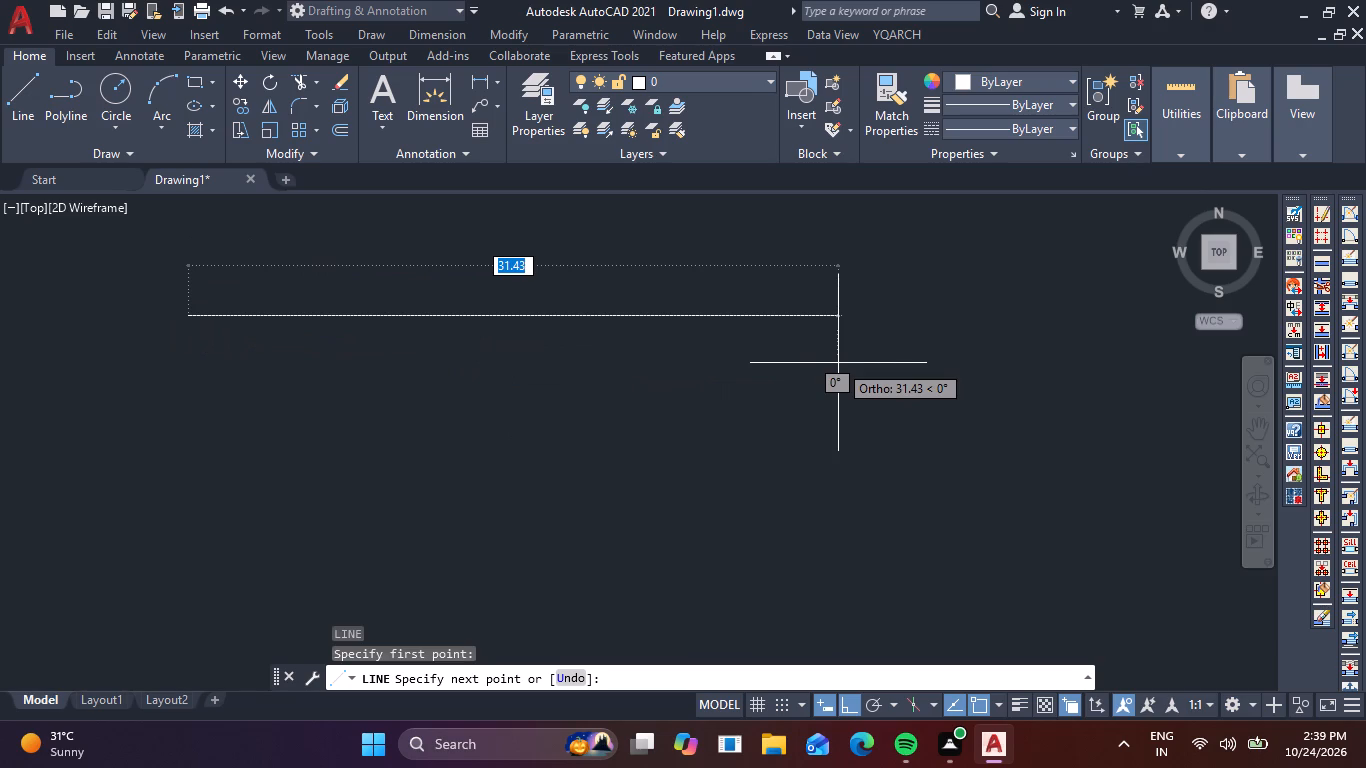
key(8)
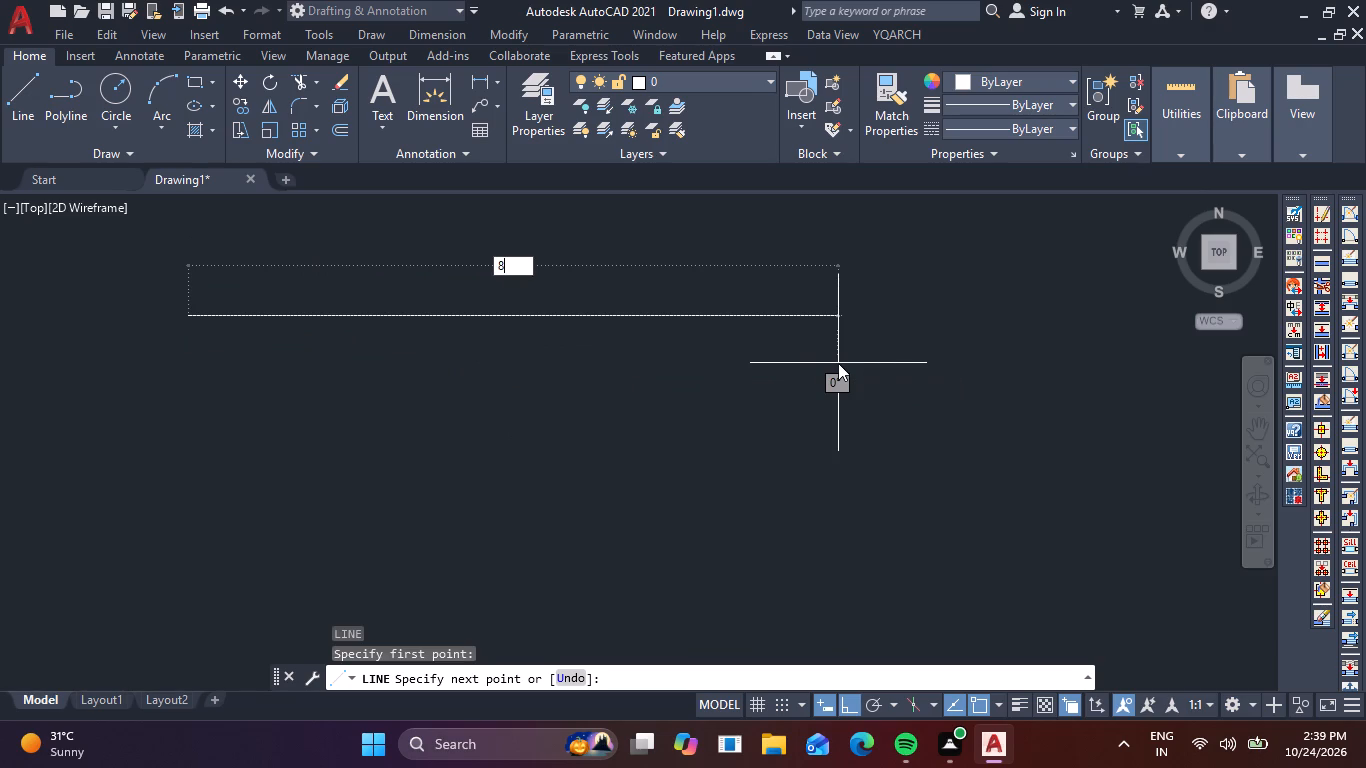
key(period)
text(76)
key(Return)
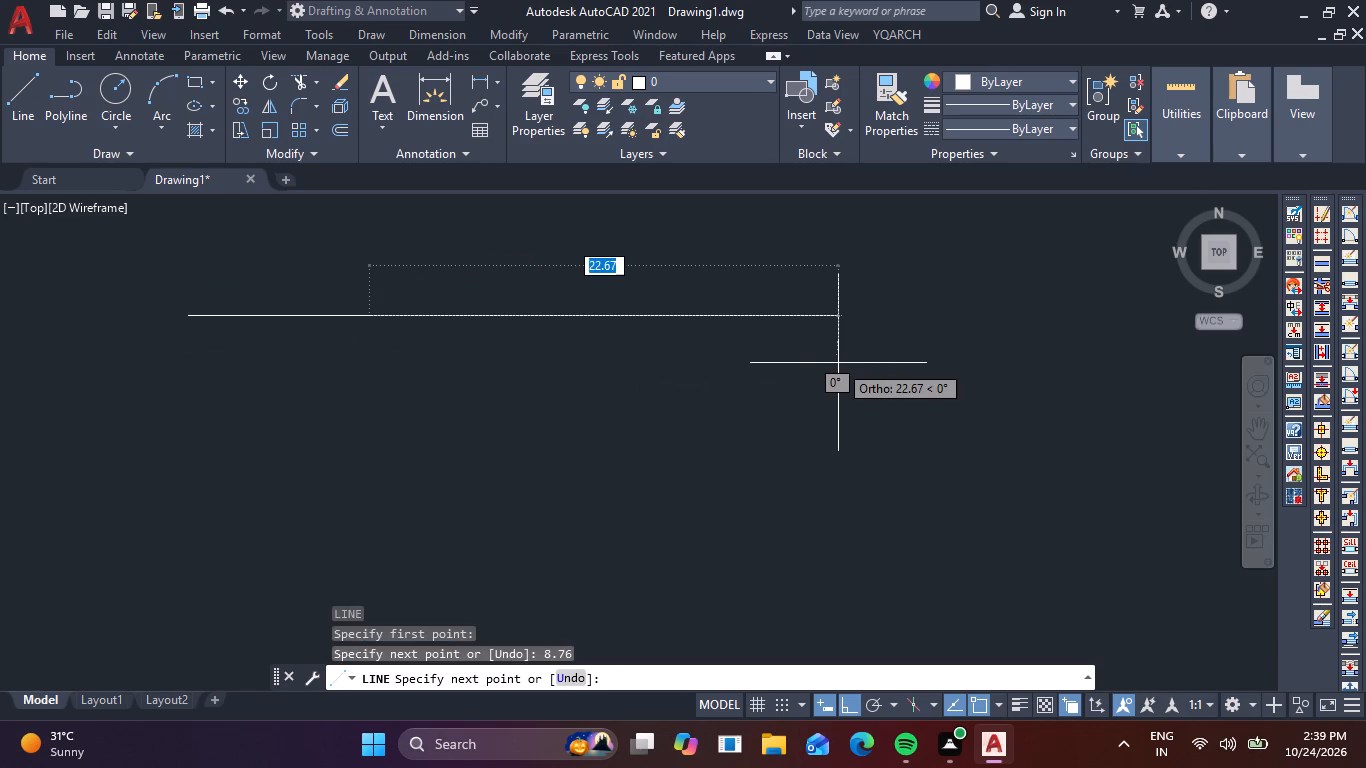
key(Escape)
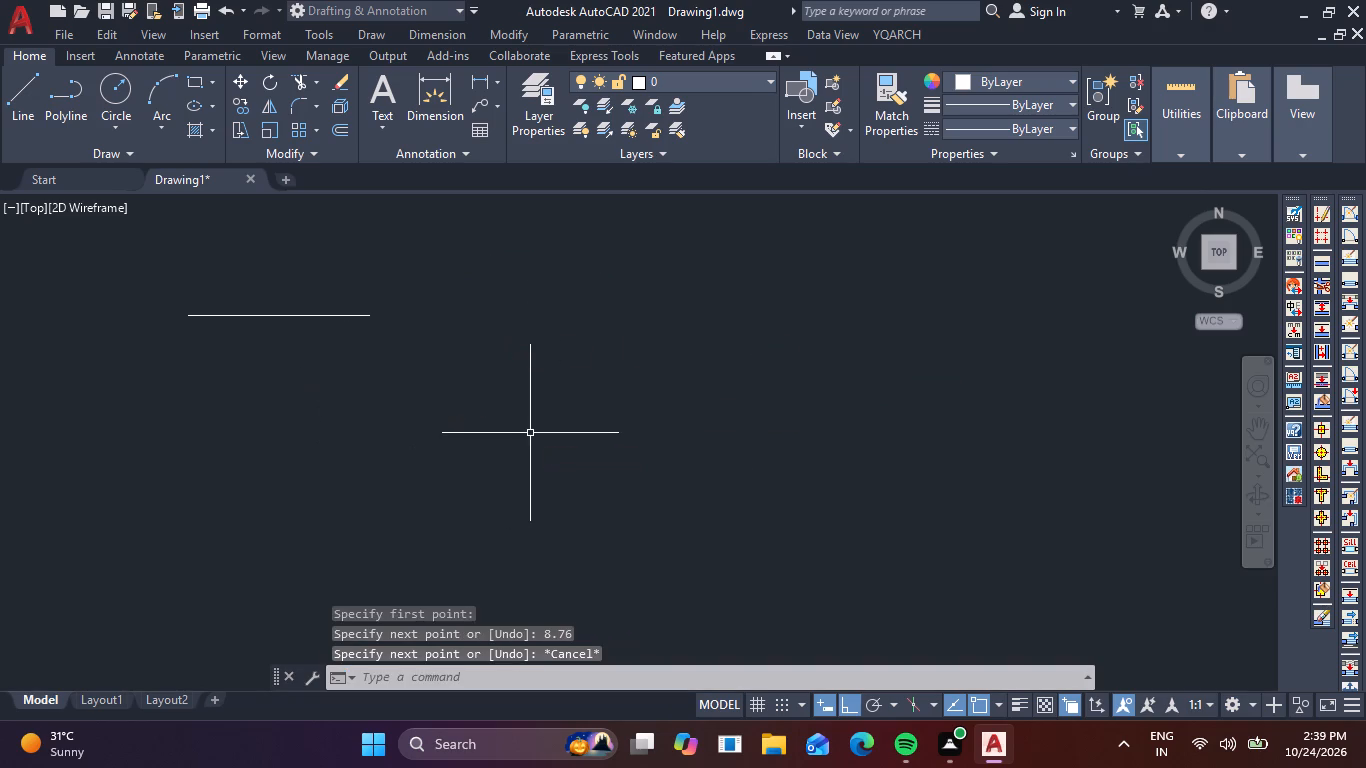
Draw a vertical line 1.8 m long downward from the horizontal line's left endpoint.
key(space)
key(space)
key(space)
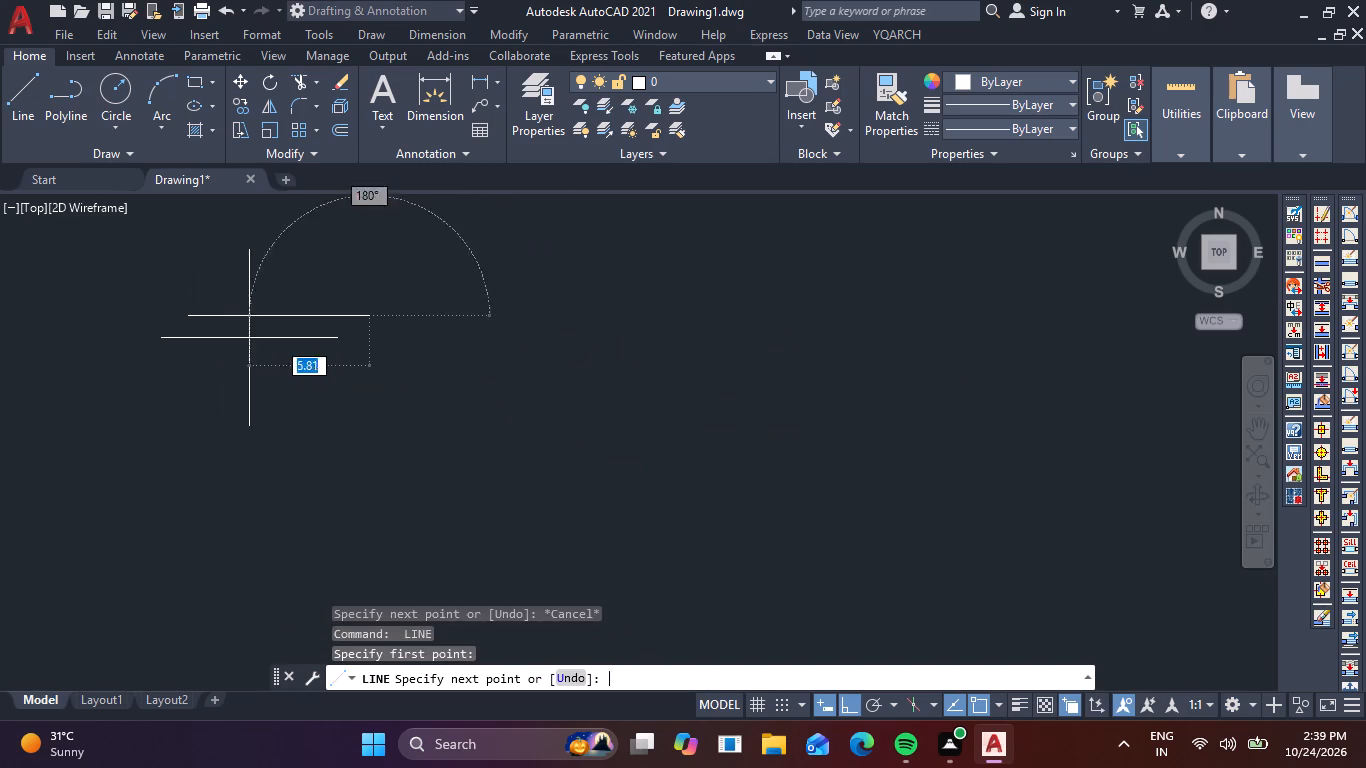
key(space)
click(188, 321)
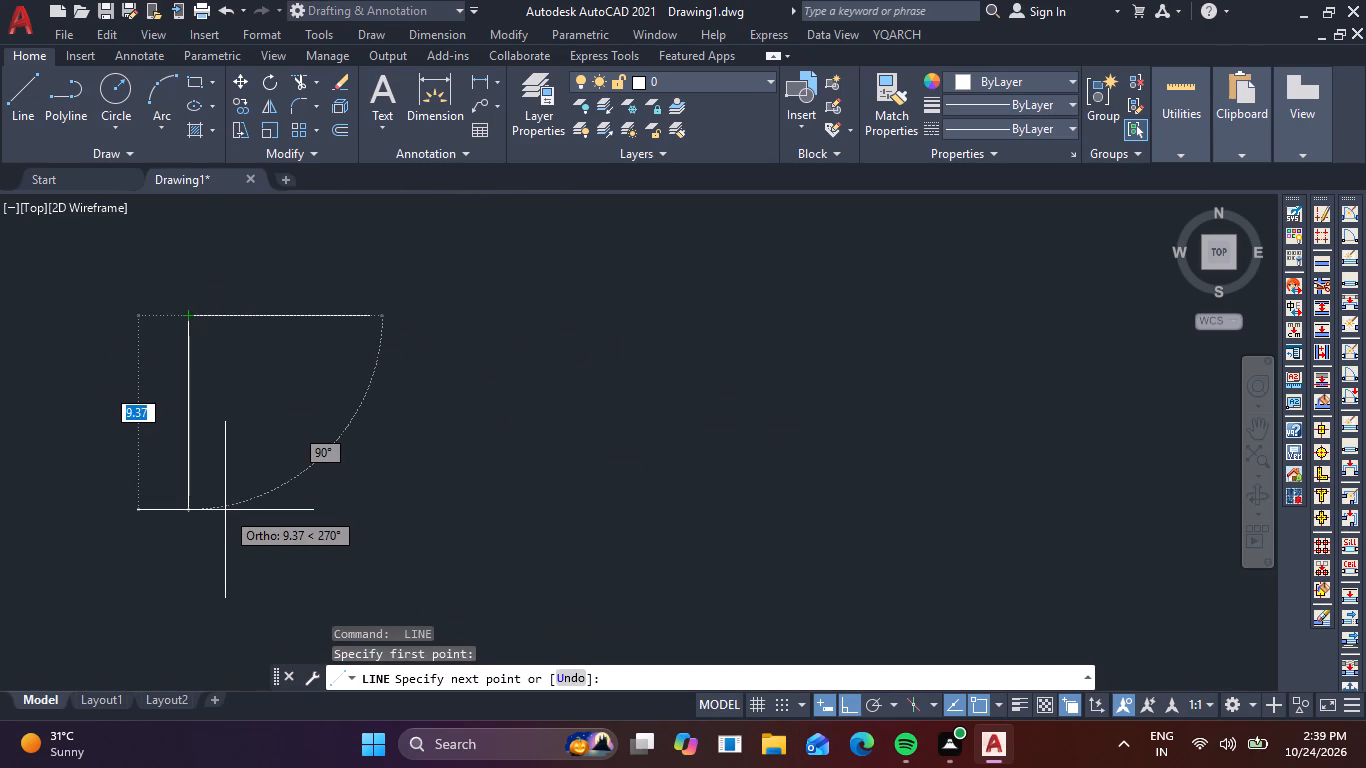
text(1.)
key(8)
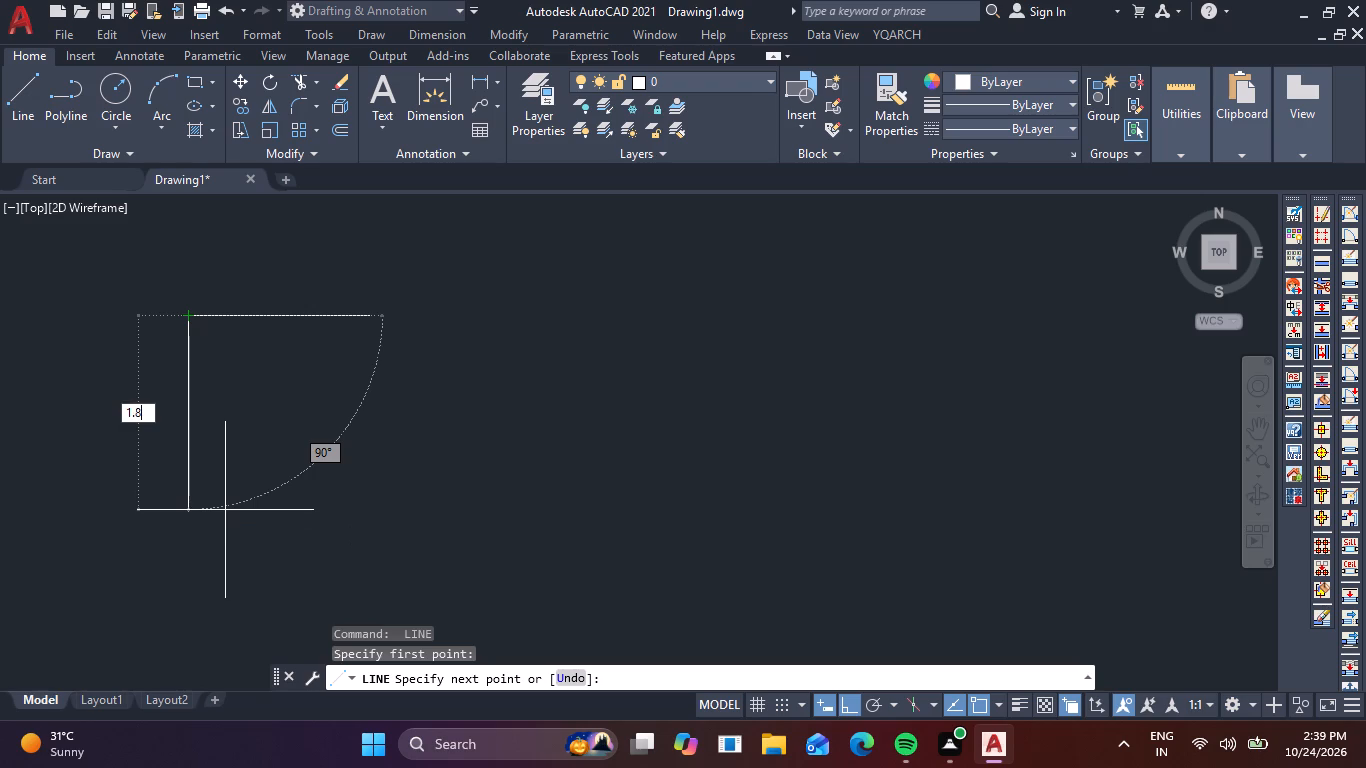
key(Return)
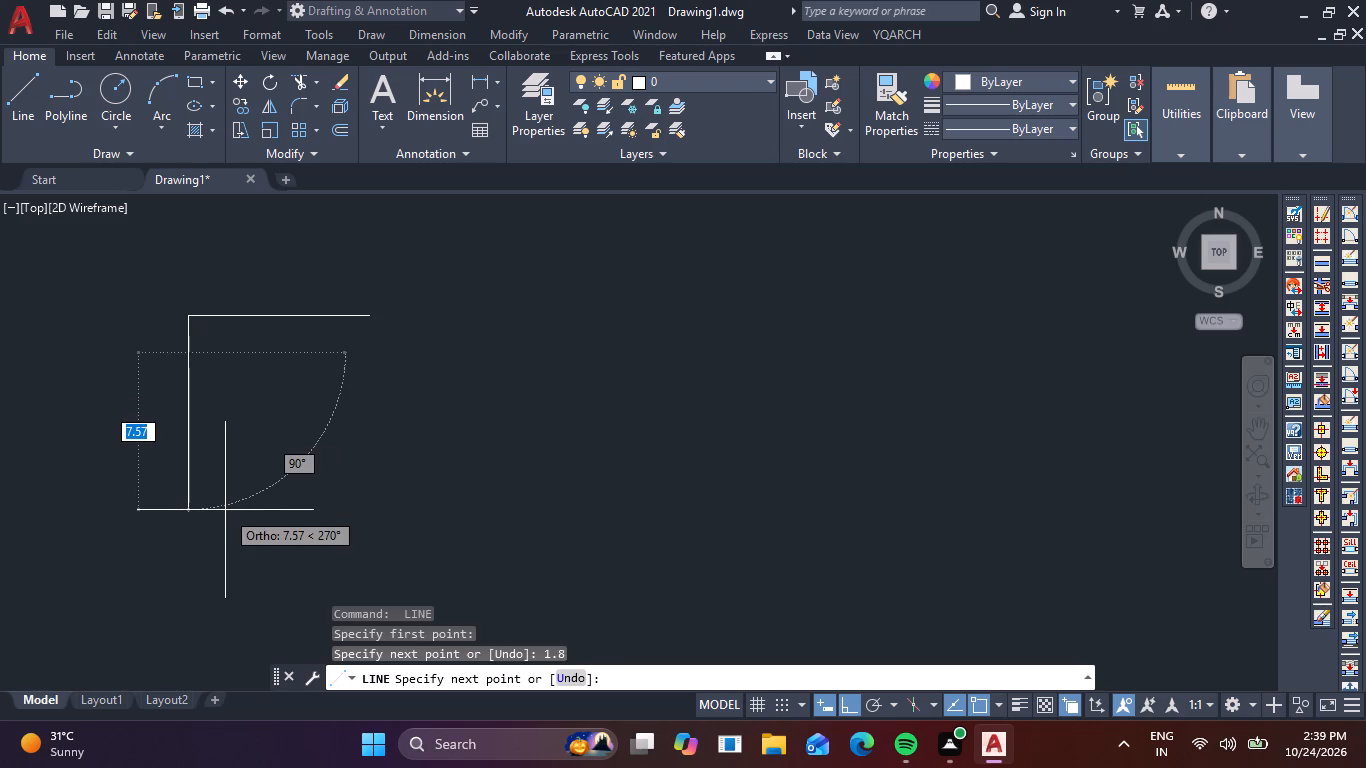
key(Escape)
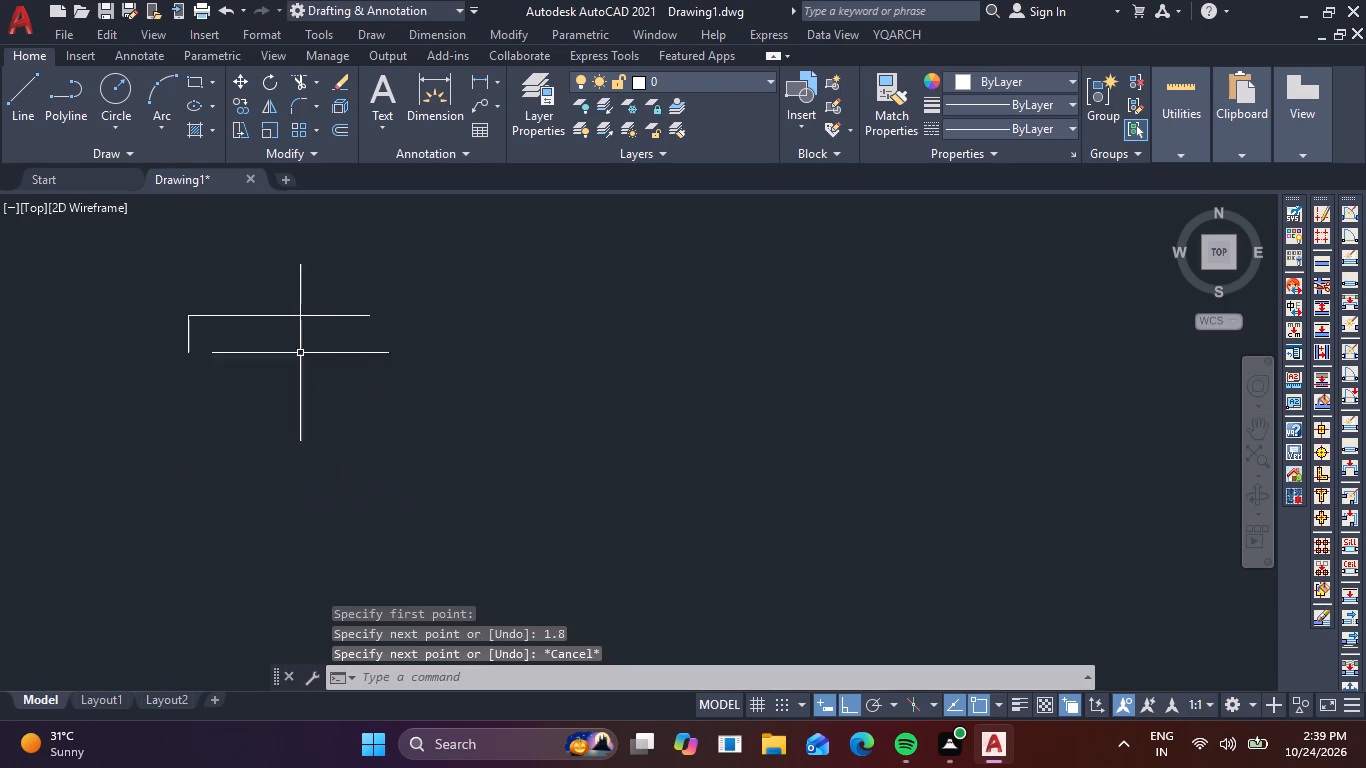
Offset the horizontal line upward and the vertical line to the left by 0.20 m to form the wall thickness.
scroll(290, 344, up, 1)
middle_drag(290, 348, 537, 434)
scroll(540, 430, up, 1)
scroll(381, 395, up, 1)
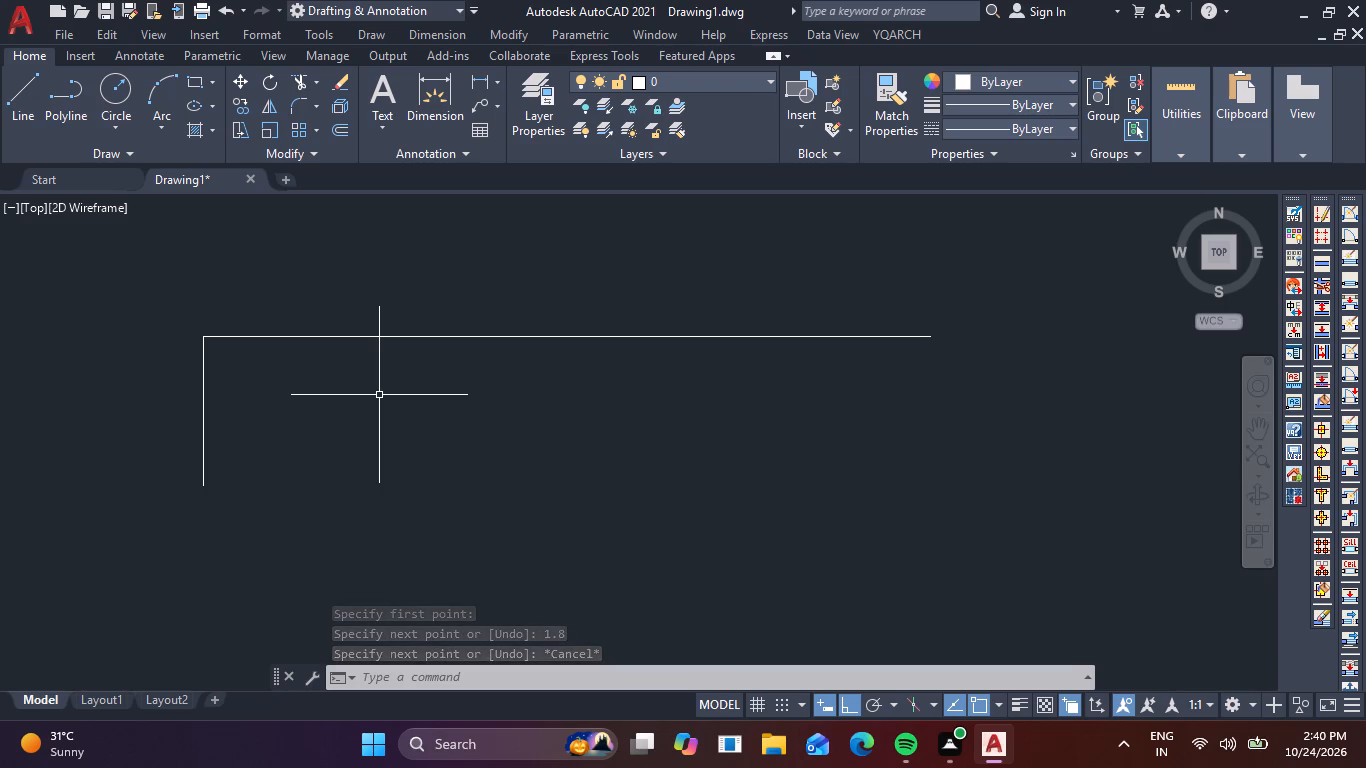
key(o)
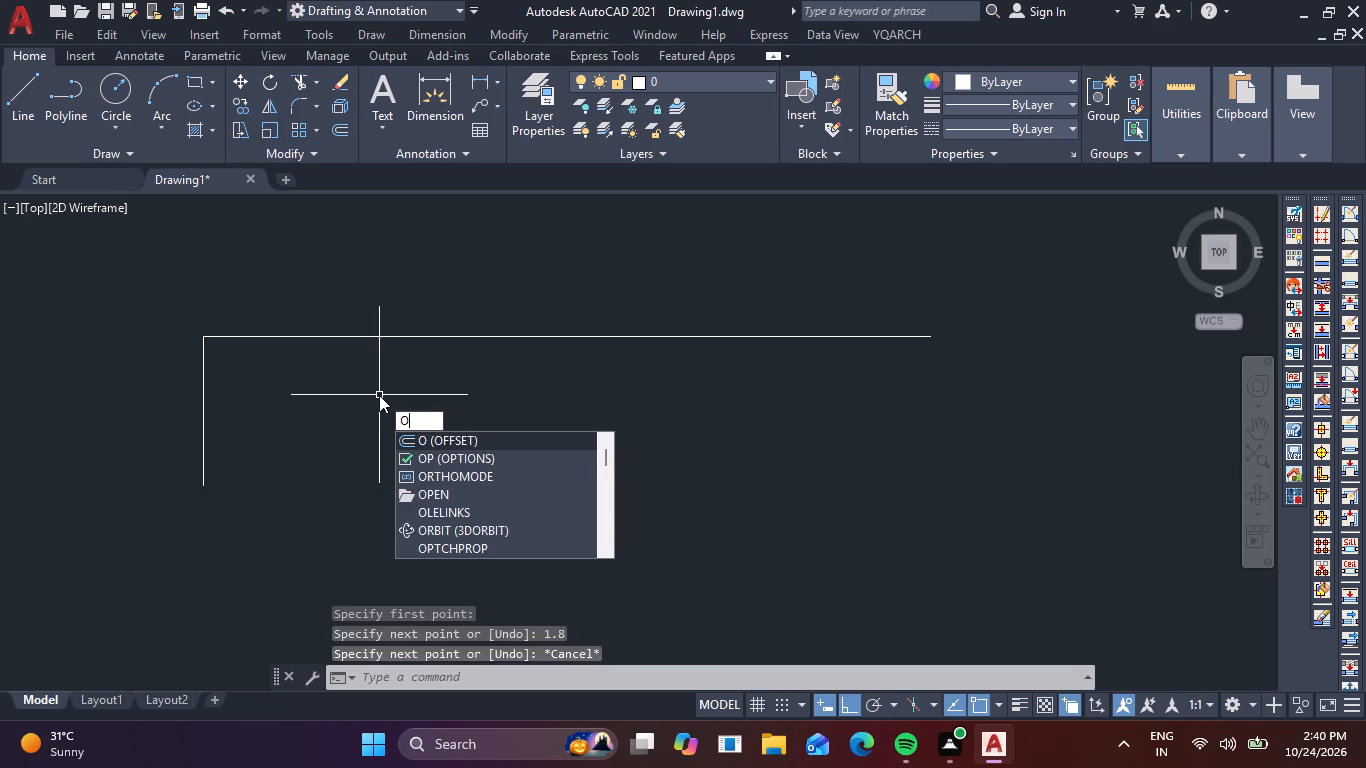
key(Return)
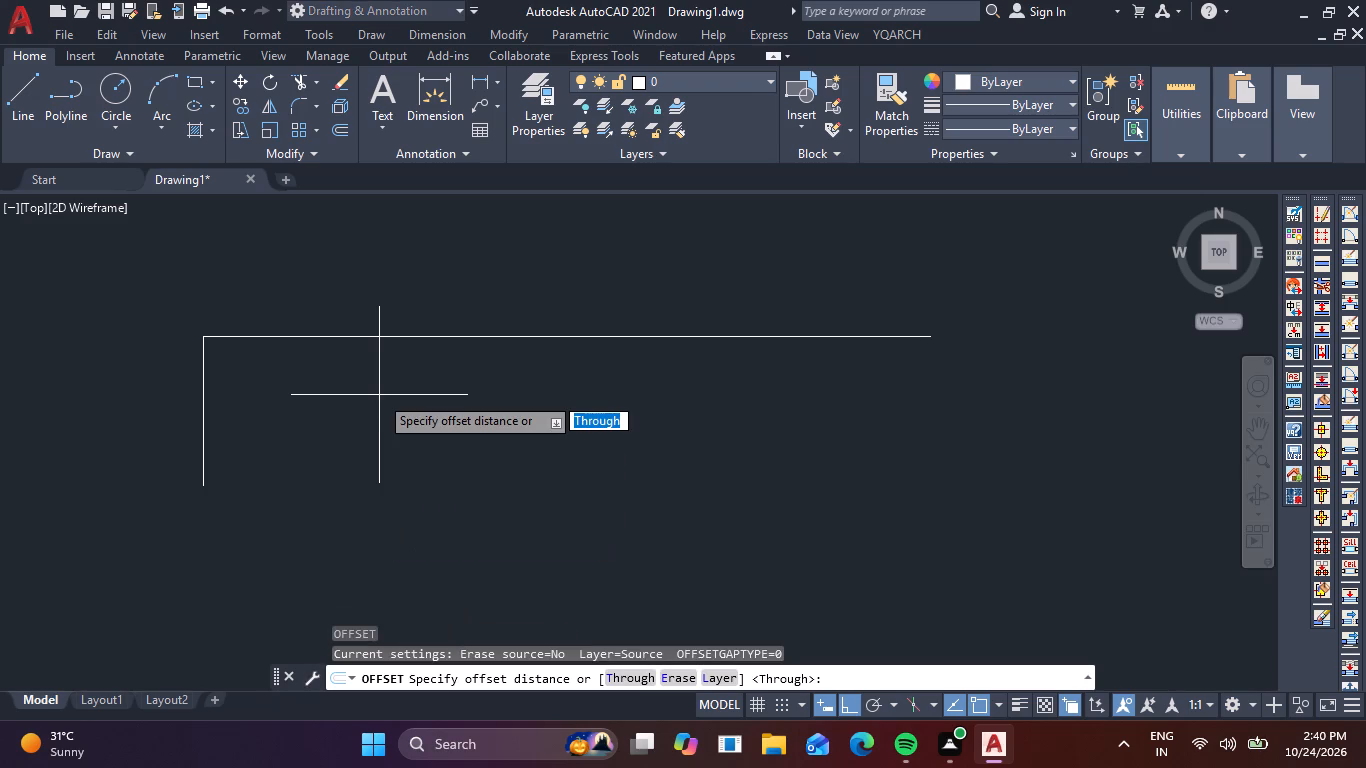
text(.20)
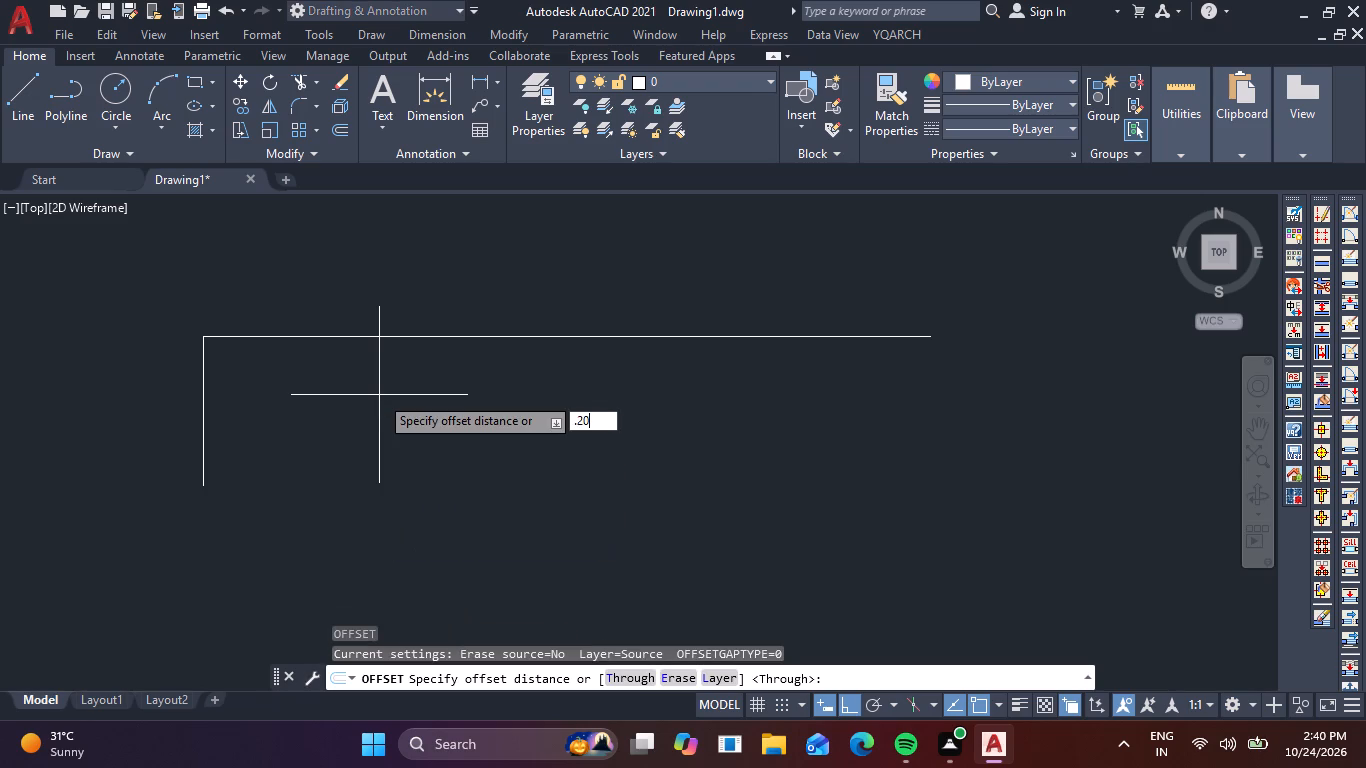
key(Return)
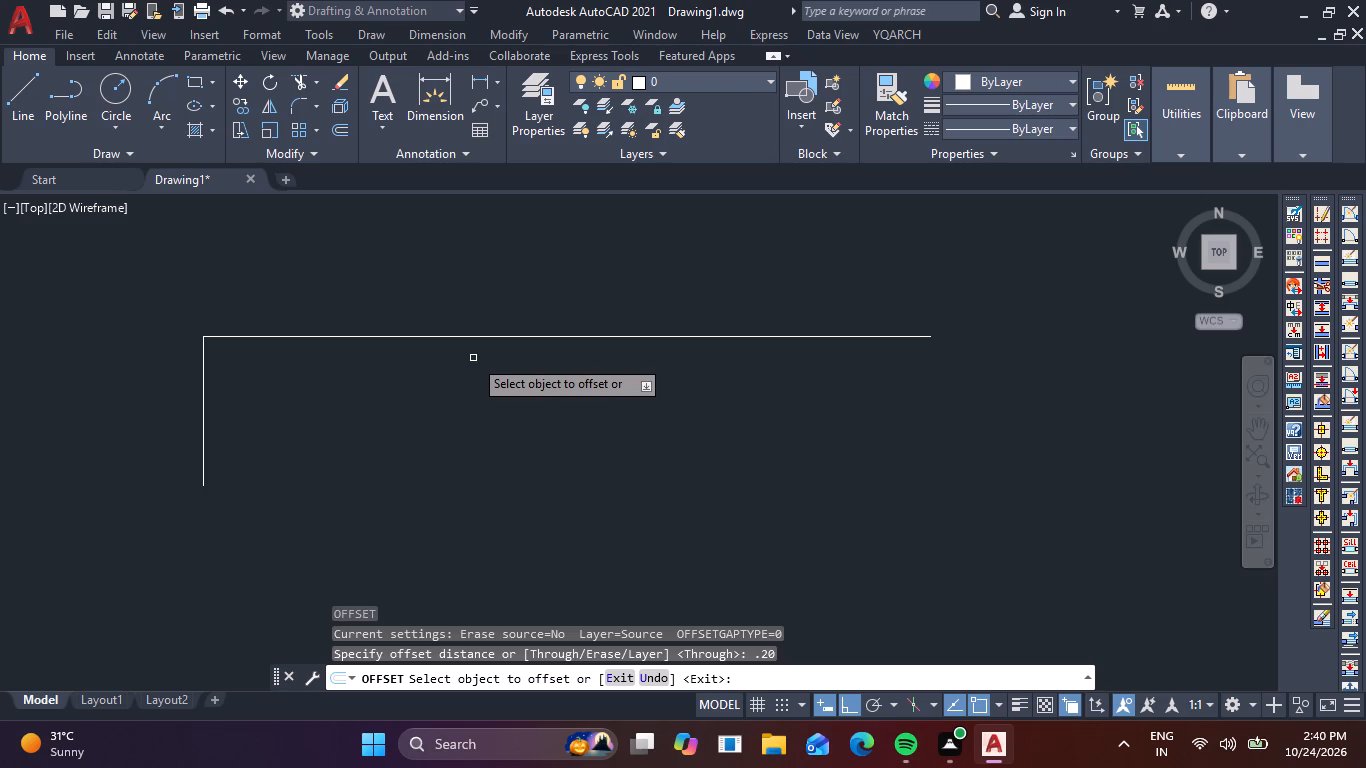
click(508, 337)
click(540, 280)
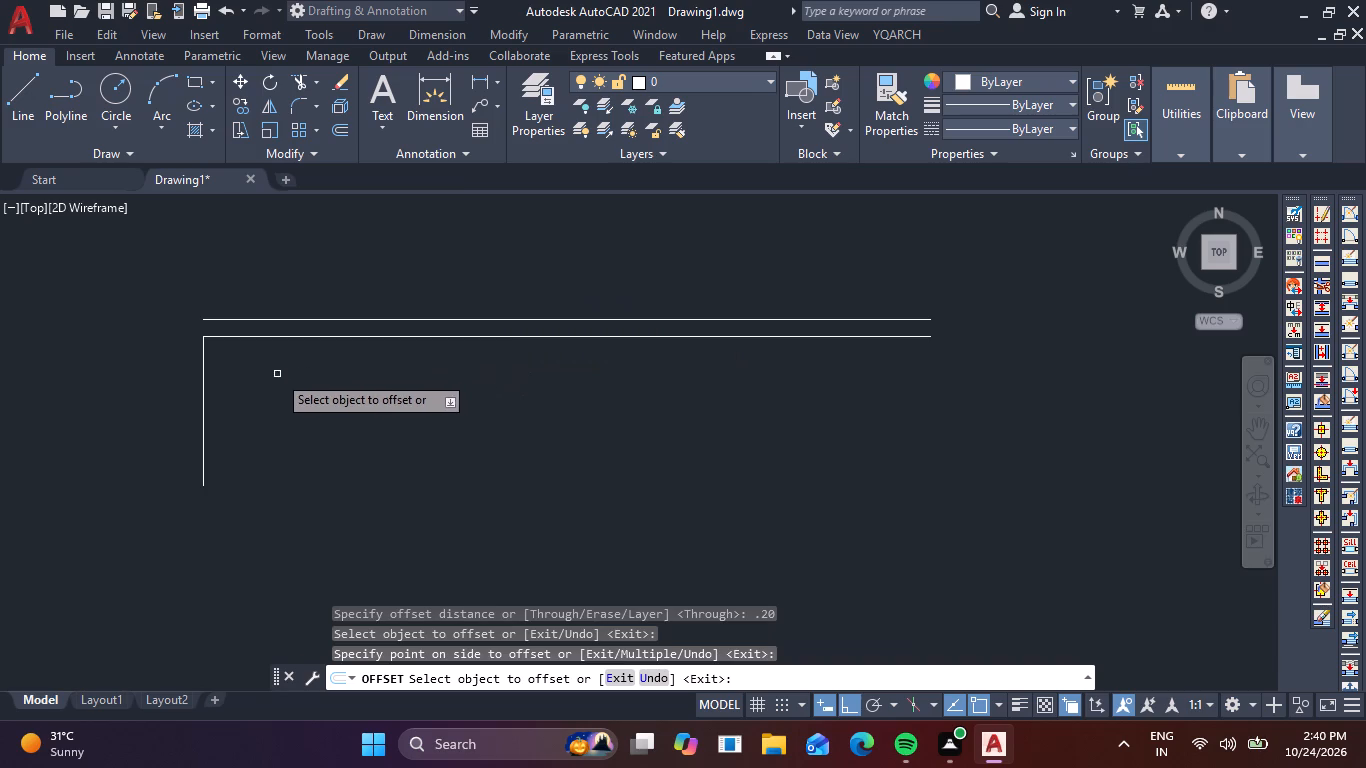
click(201, 371)
click(133, 408)
key(Escape)
Join the two outer wall lines into a sharp corner with a zero-radius Fillet.
key(f)
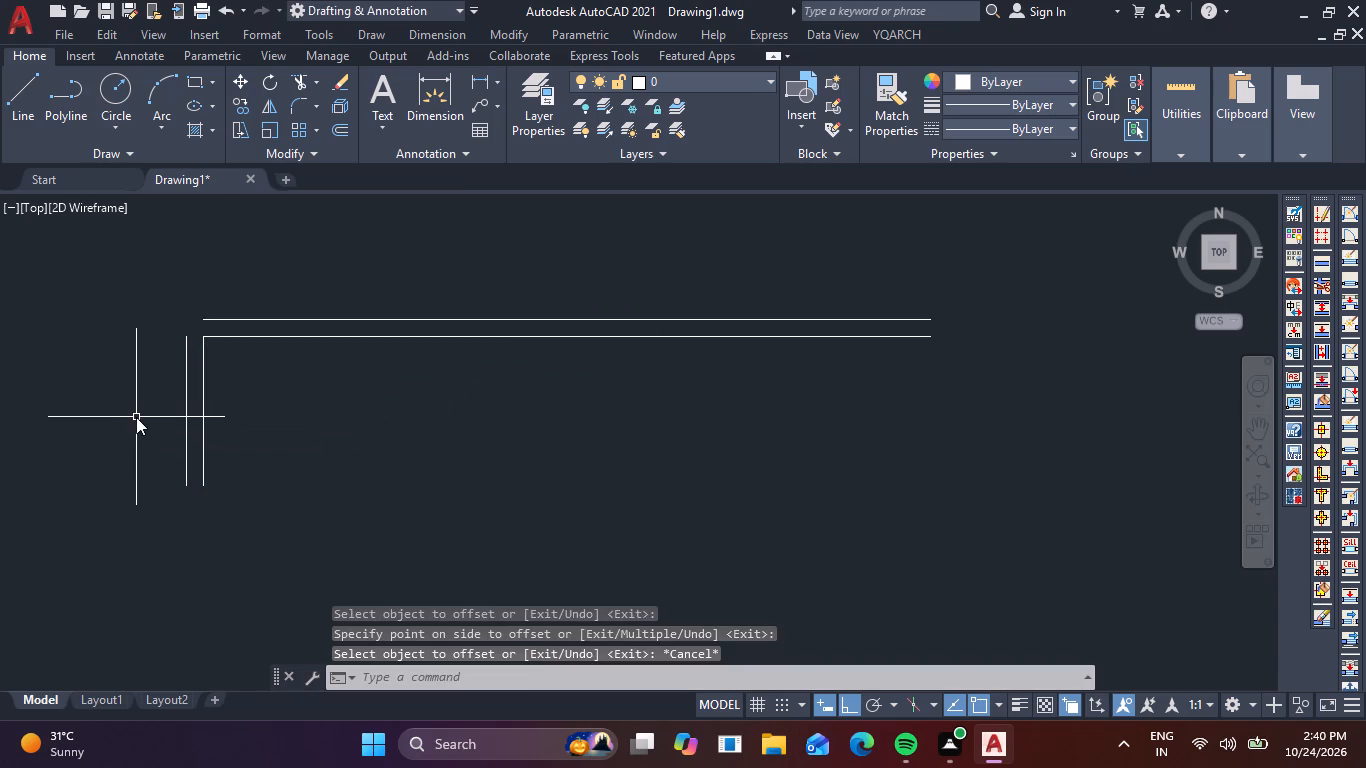
key(space)
click(241, 323)
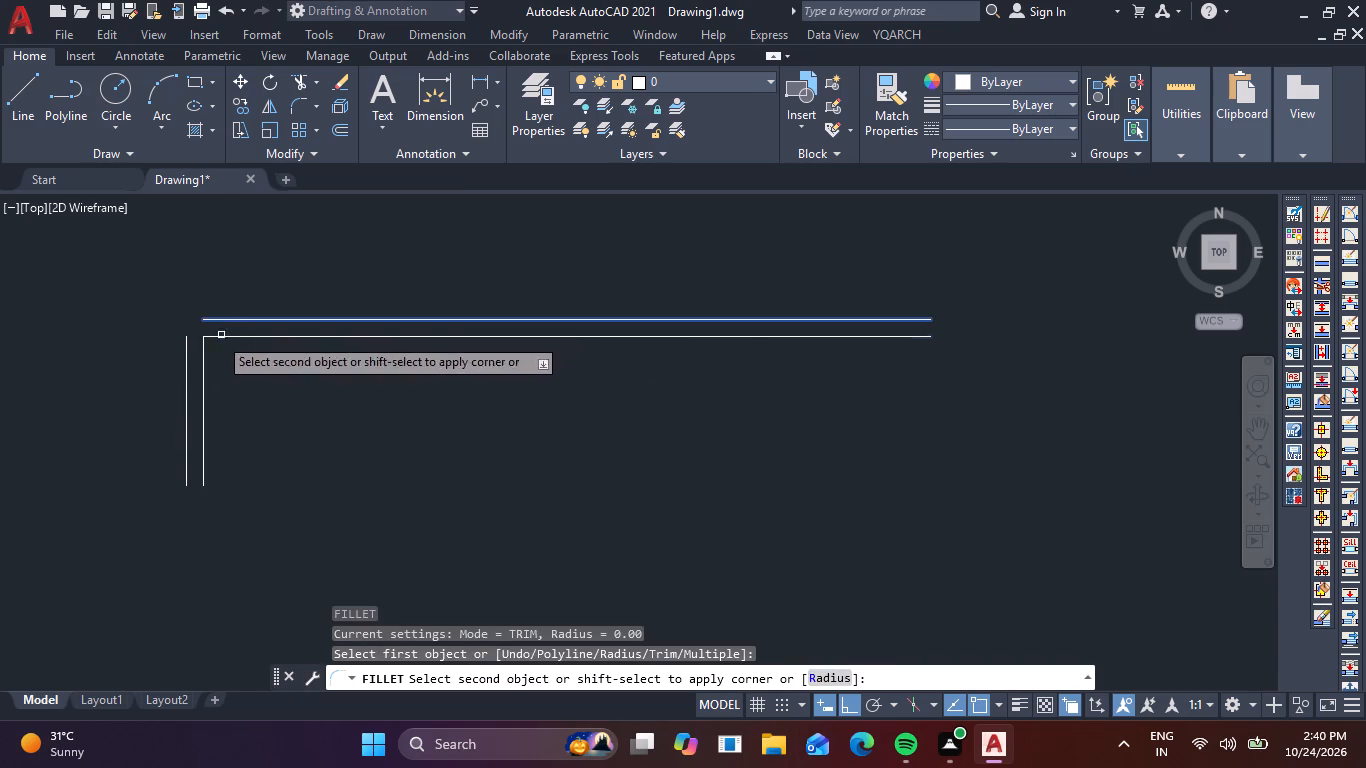
click(183, 365)
key(Escape)
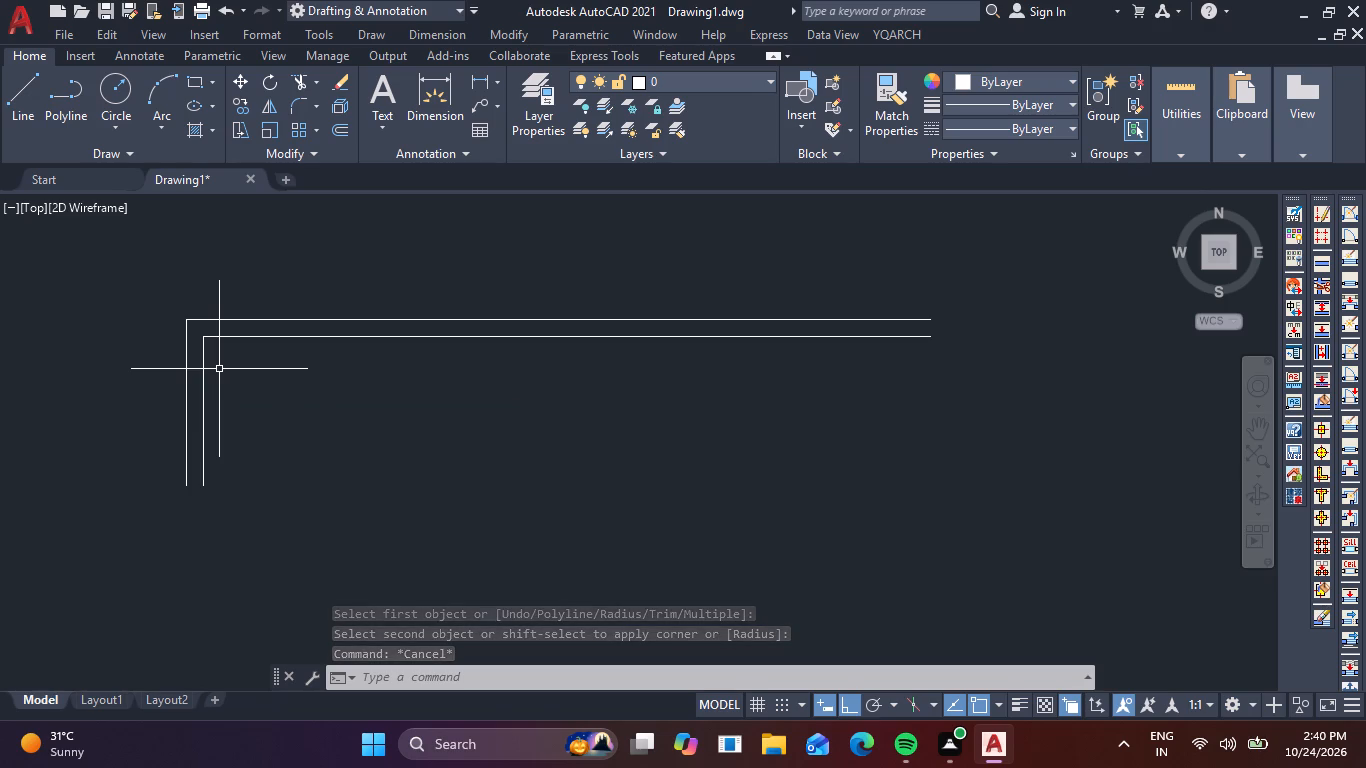
Offset the inner left wall line 8.76 m to the right, and offset the copy 0.20 m outward to form the right wall.
key(o)
key(Return)
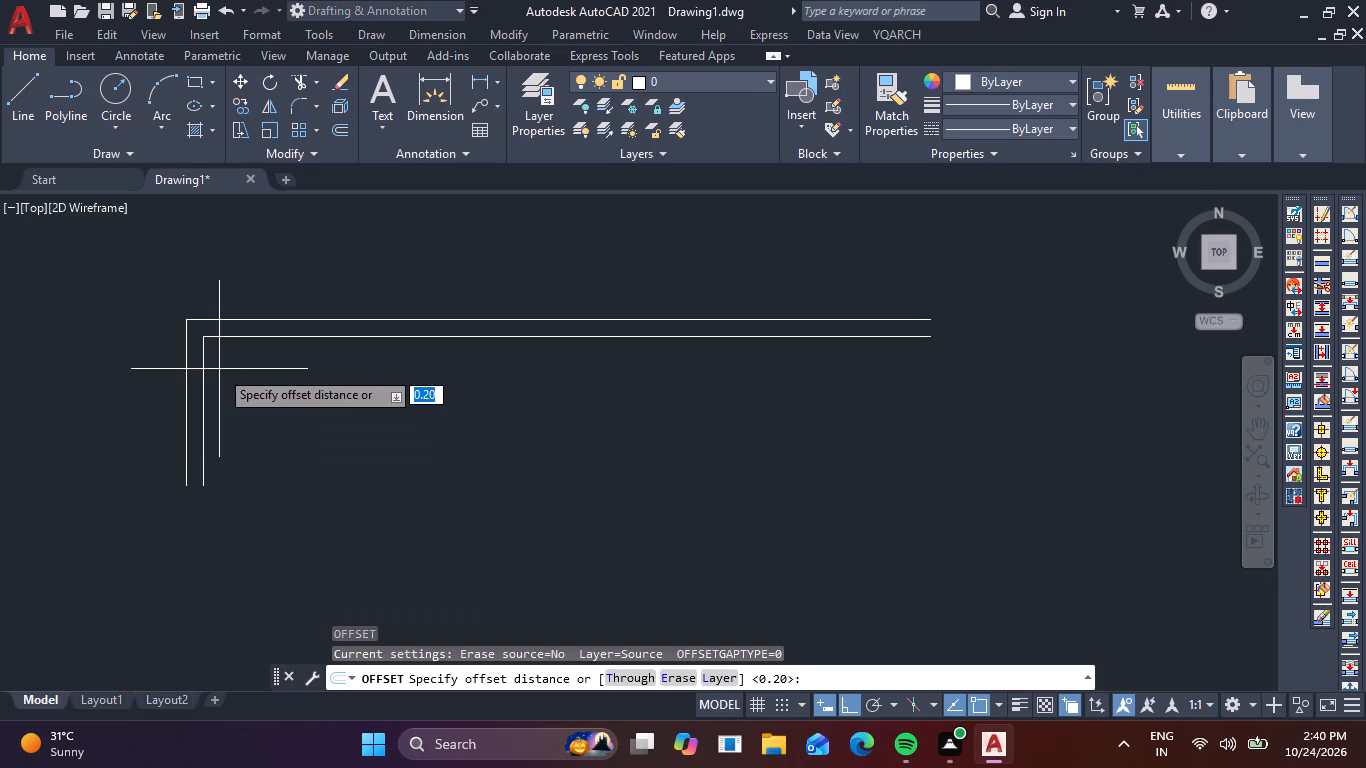
text(8.)
text(76)
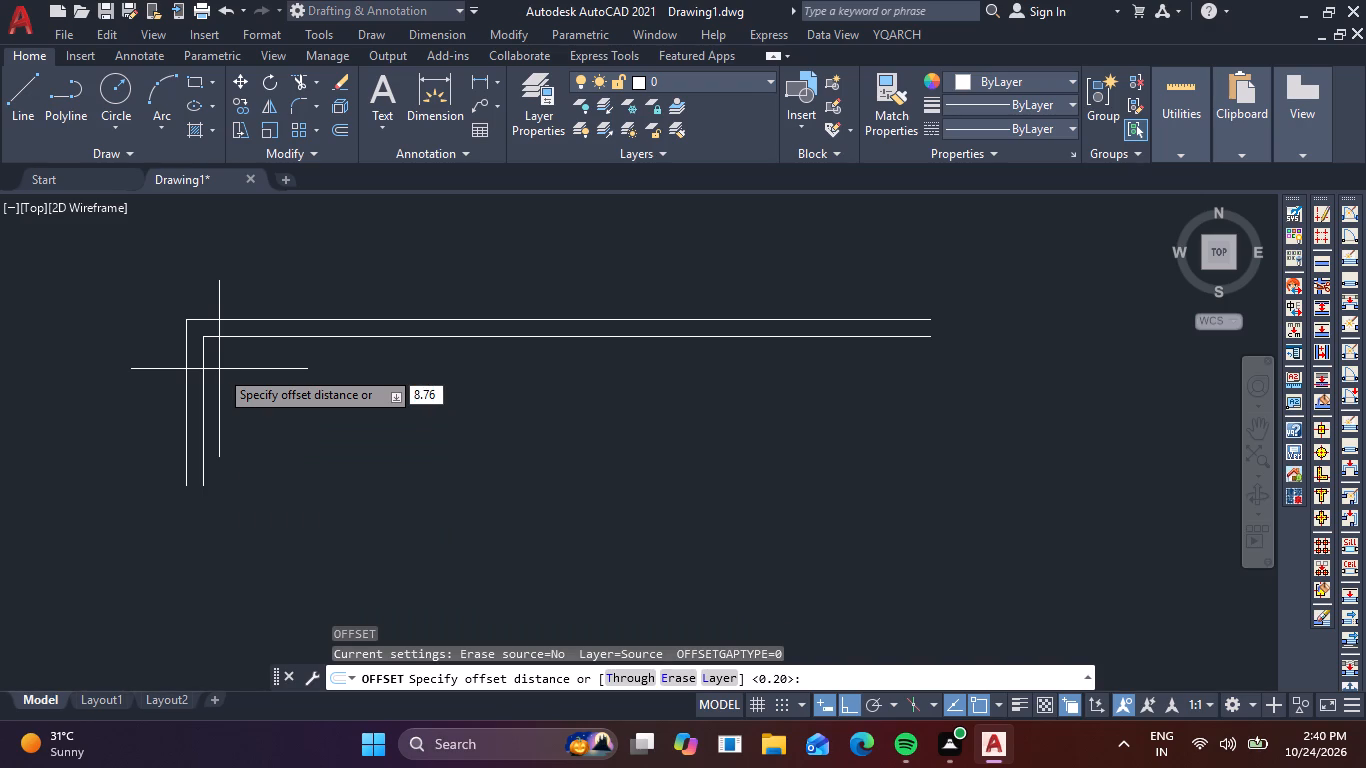
key(Return)
click(204, 385)
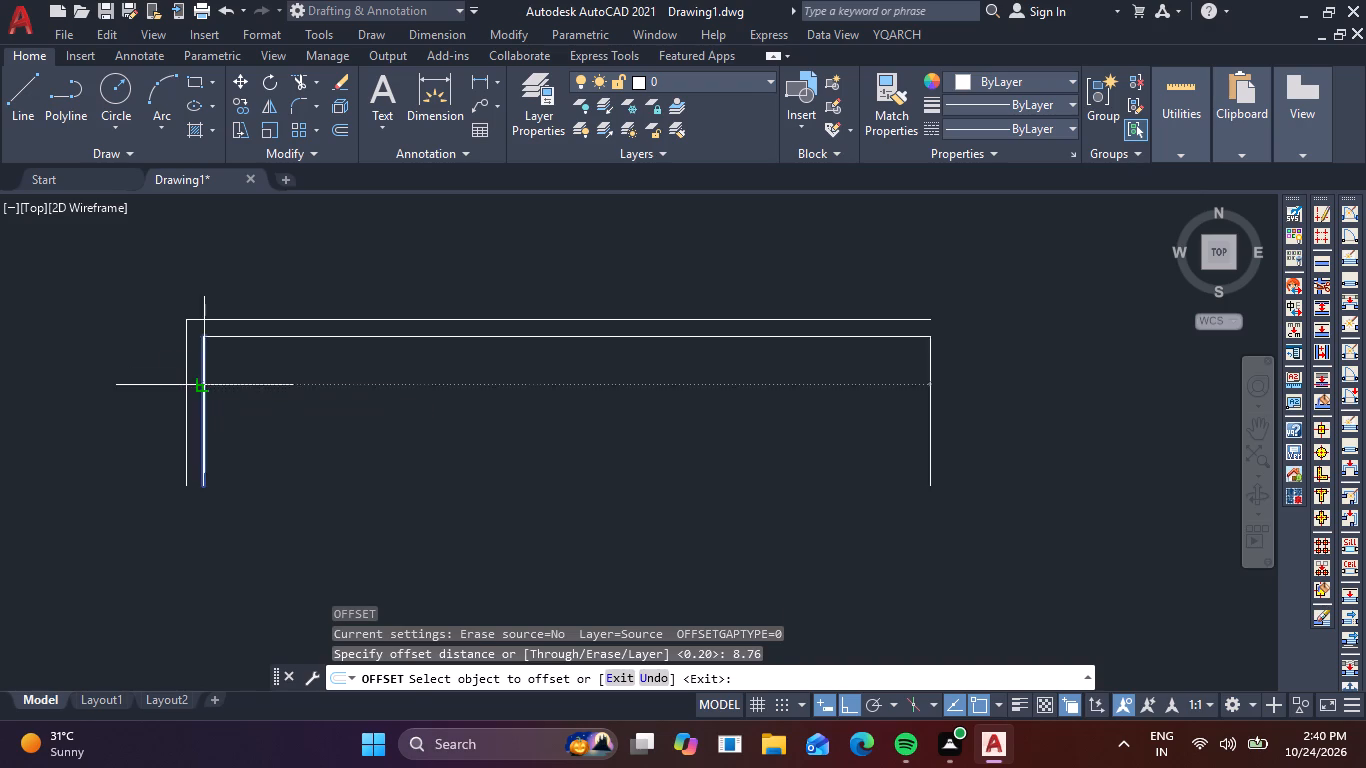
click(680, 361)
click(931, 390)
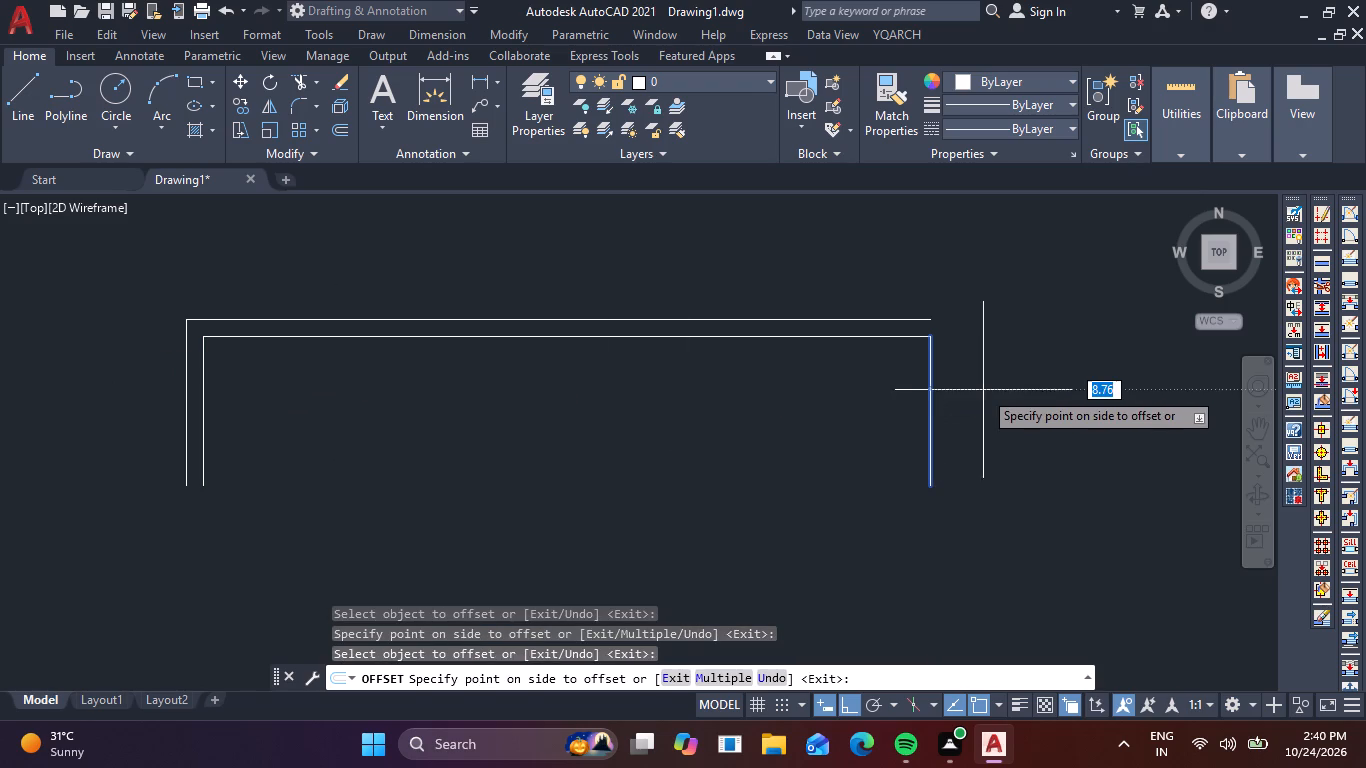
text(.20)
key(space)
key(Escape)
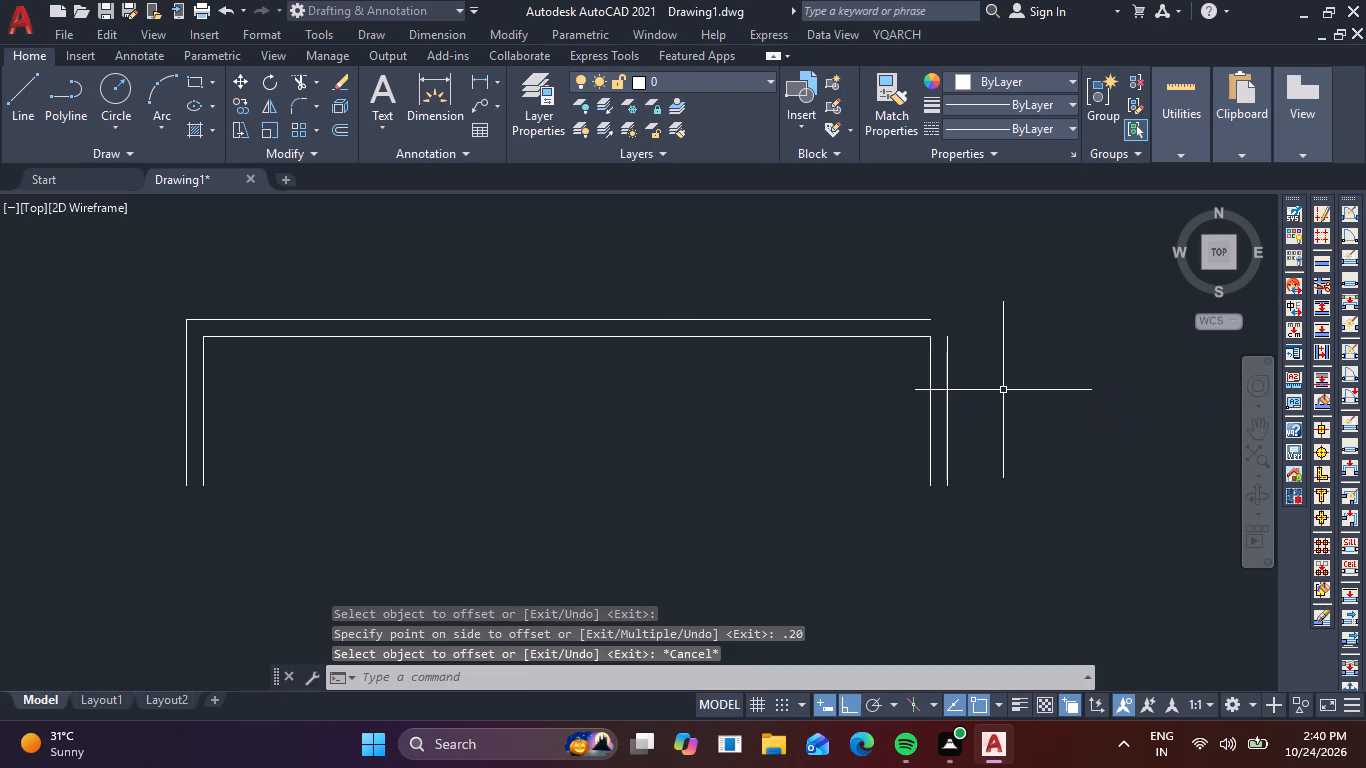
Join the outer top line and the outer right line into a sharp corner with a zero-radius Fillet.
key(f)
key(space)
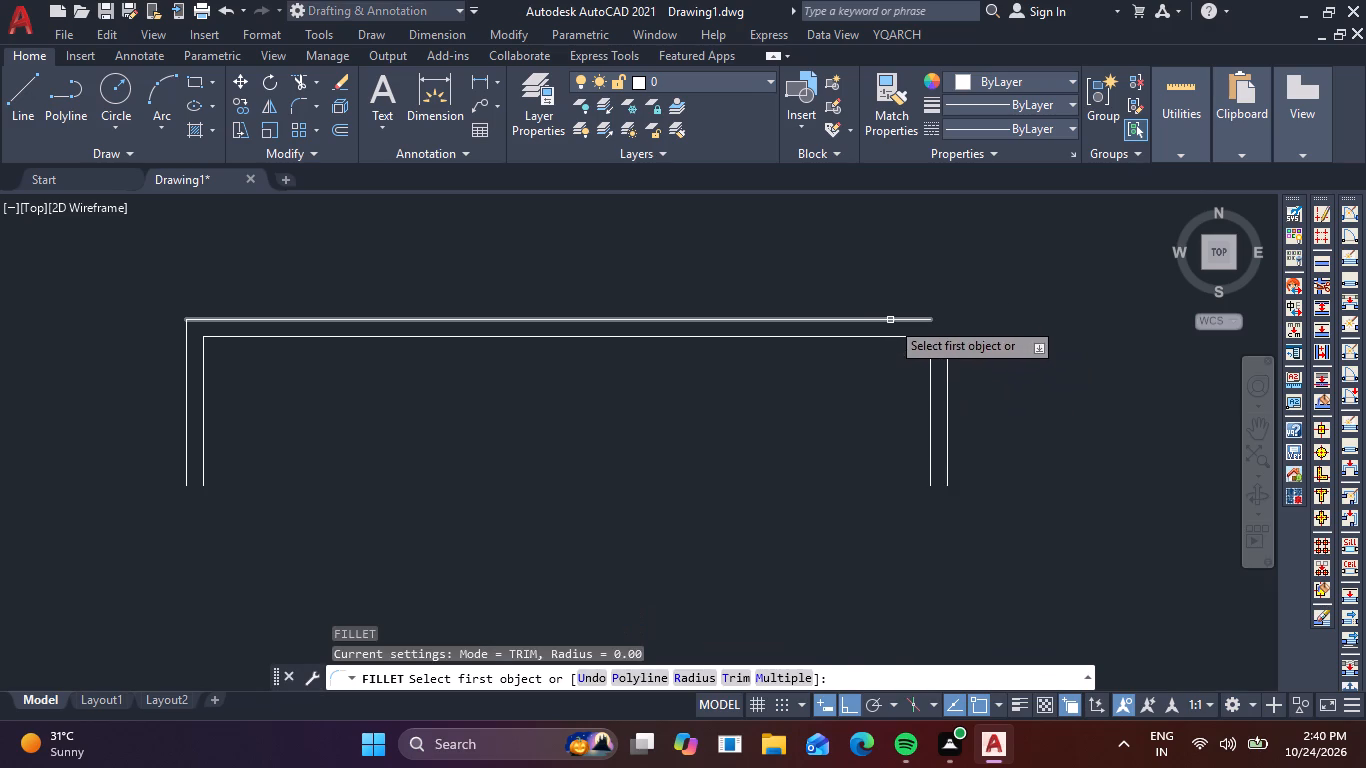
click(890, 320)
click(944, 358)
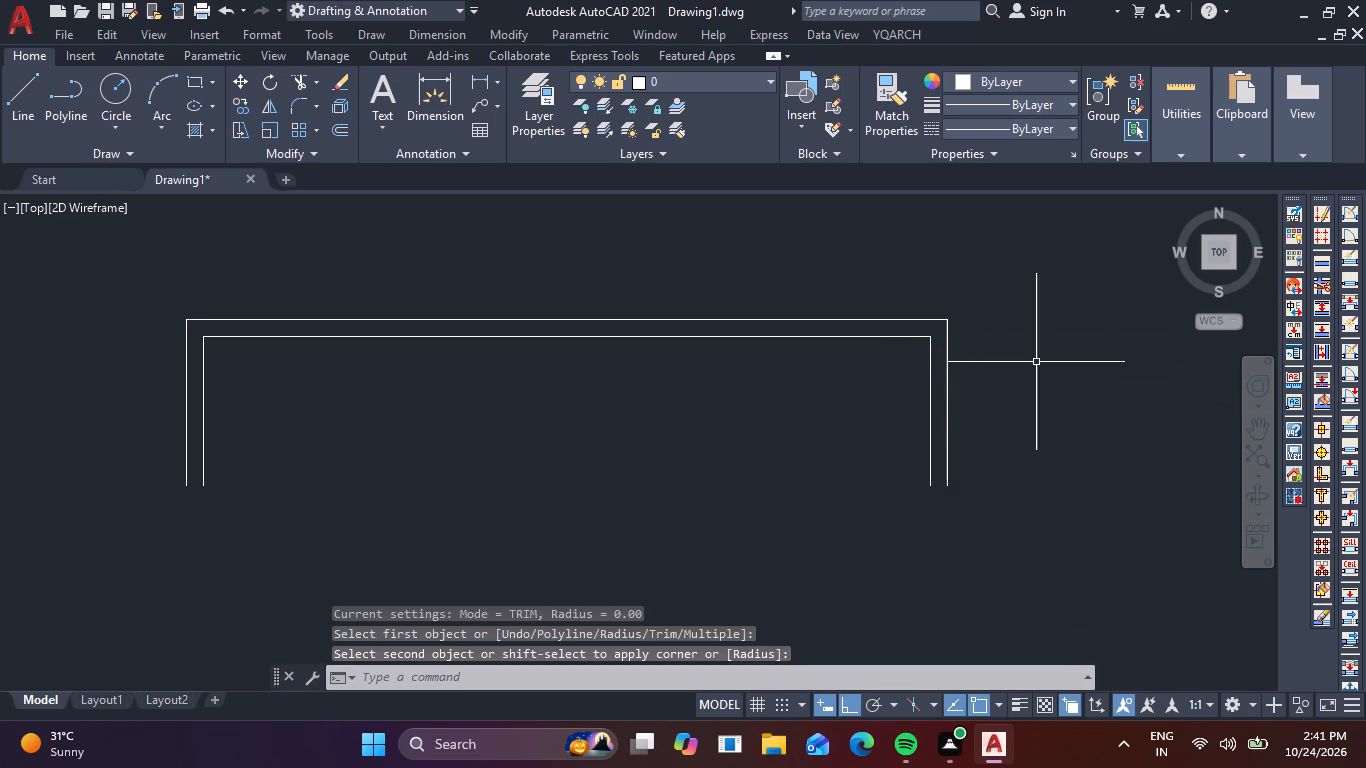
key(Escape)
key(Escape)
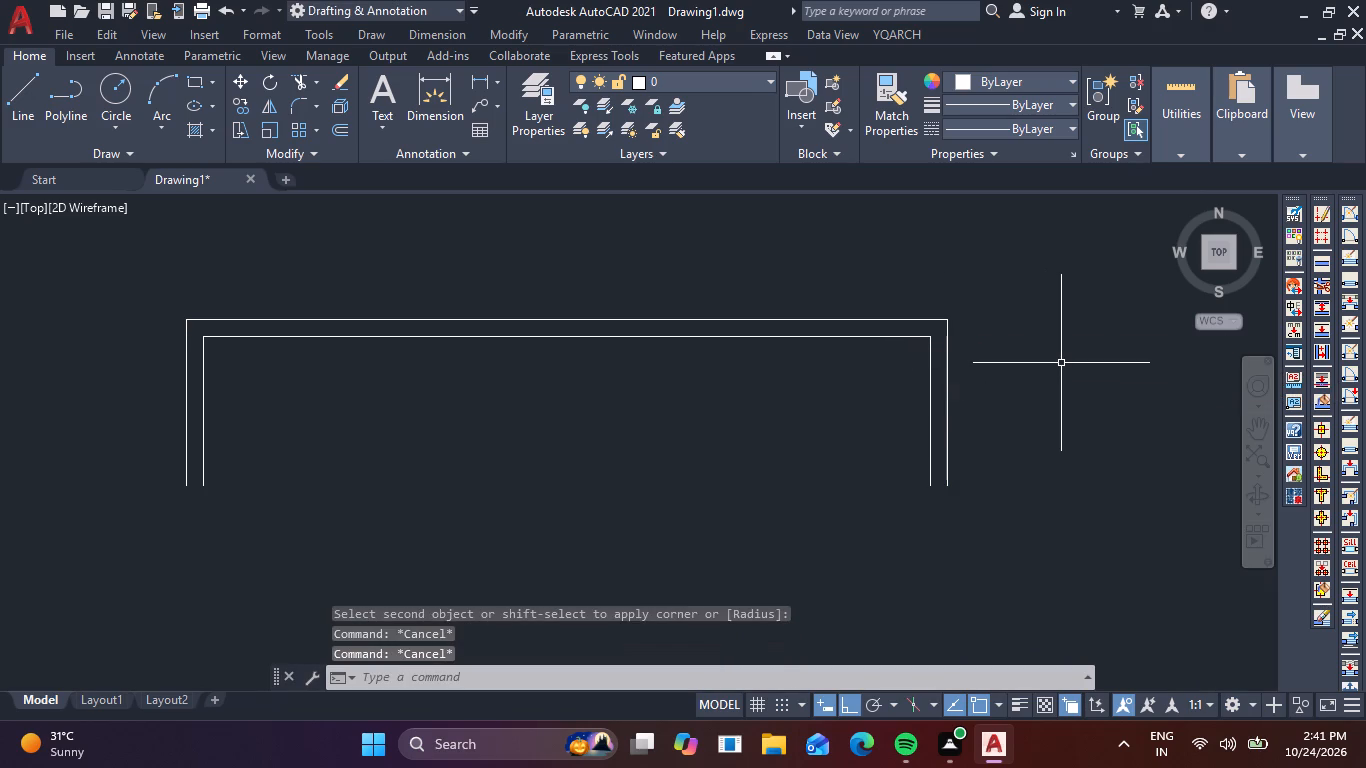
Set the Standard dimension style's linear precision to 0.00 and make that style current.
text(d)
key(space)
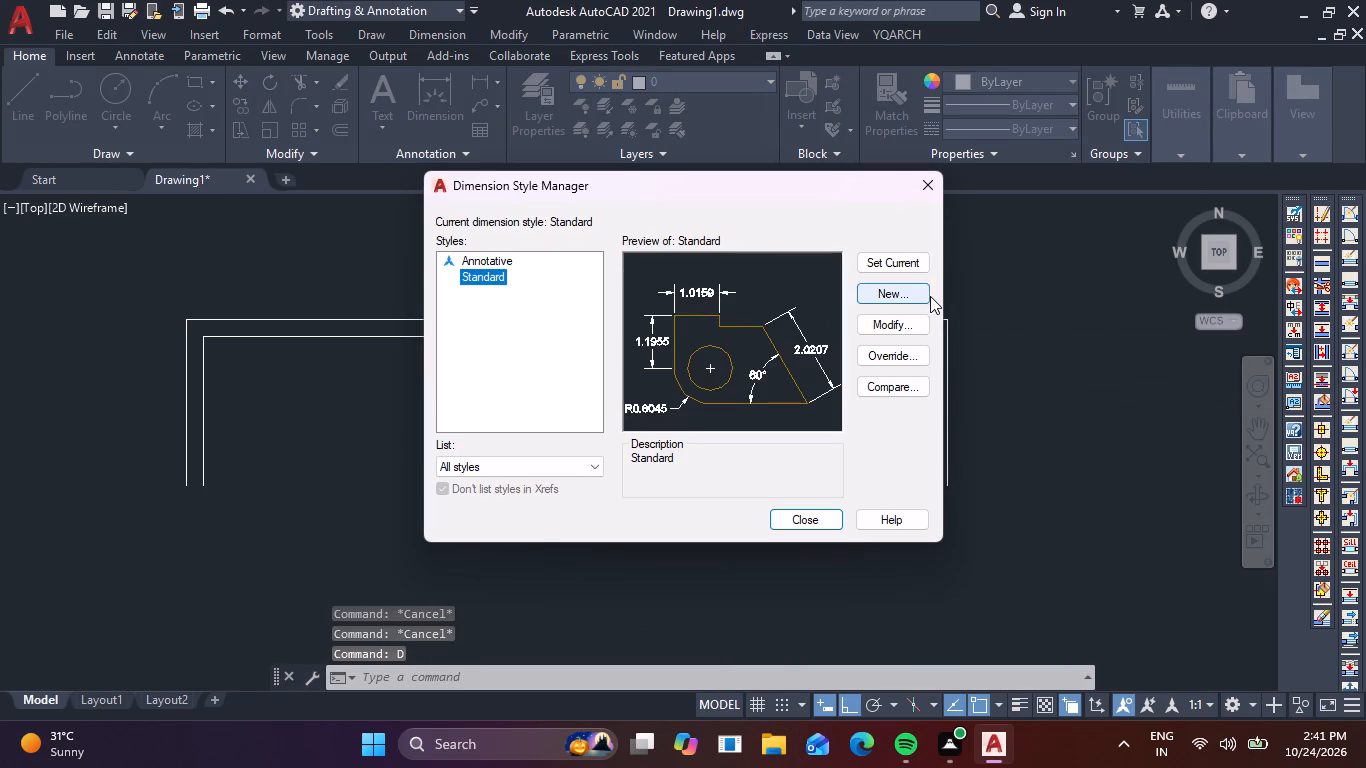
click(894, 326)
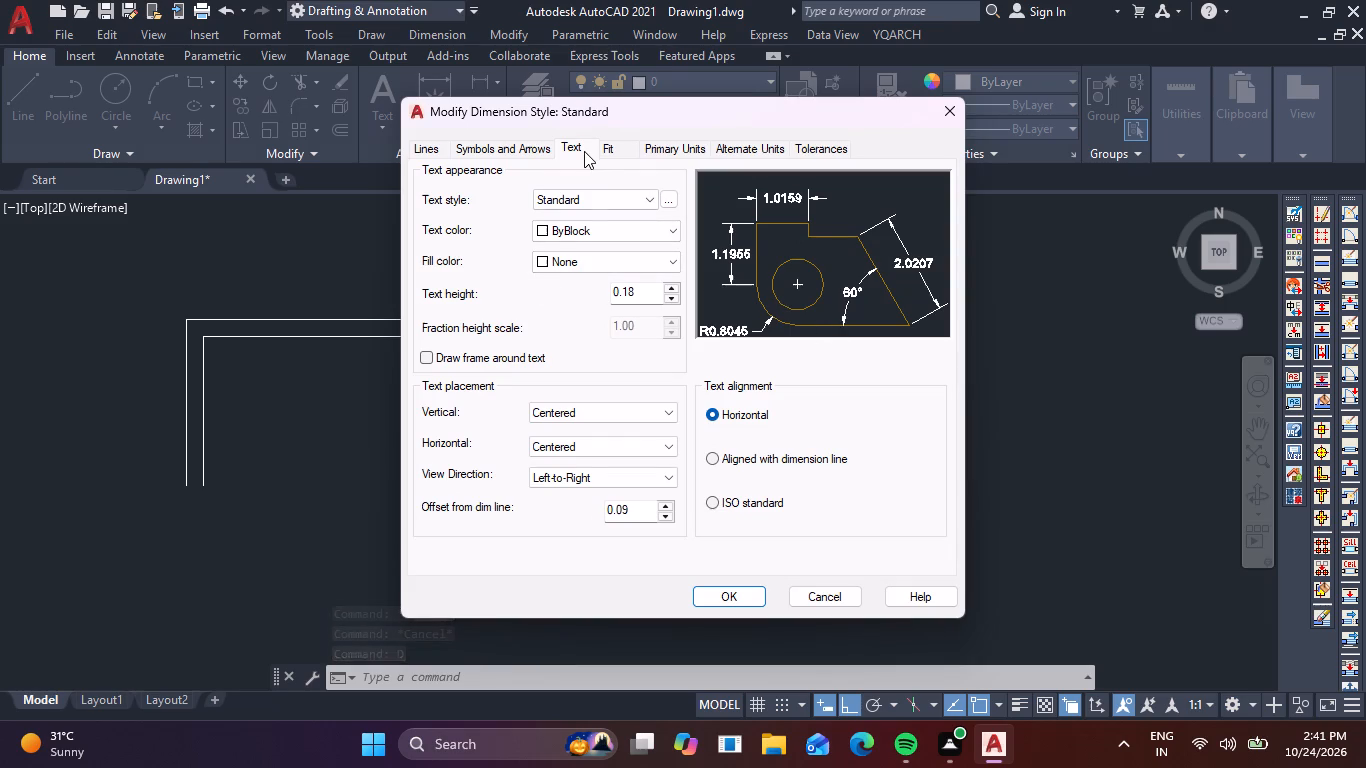
click(676, 149)
click(672, 220)
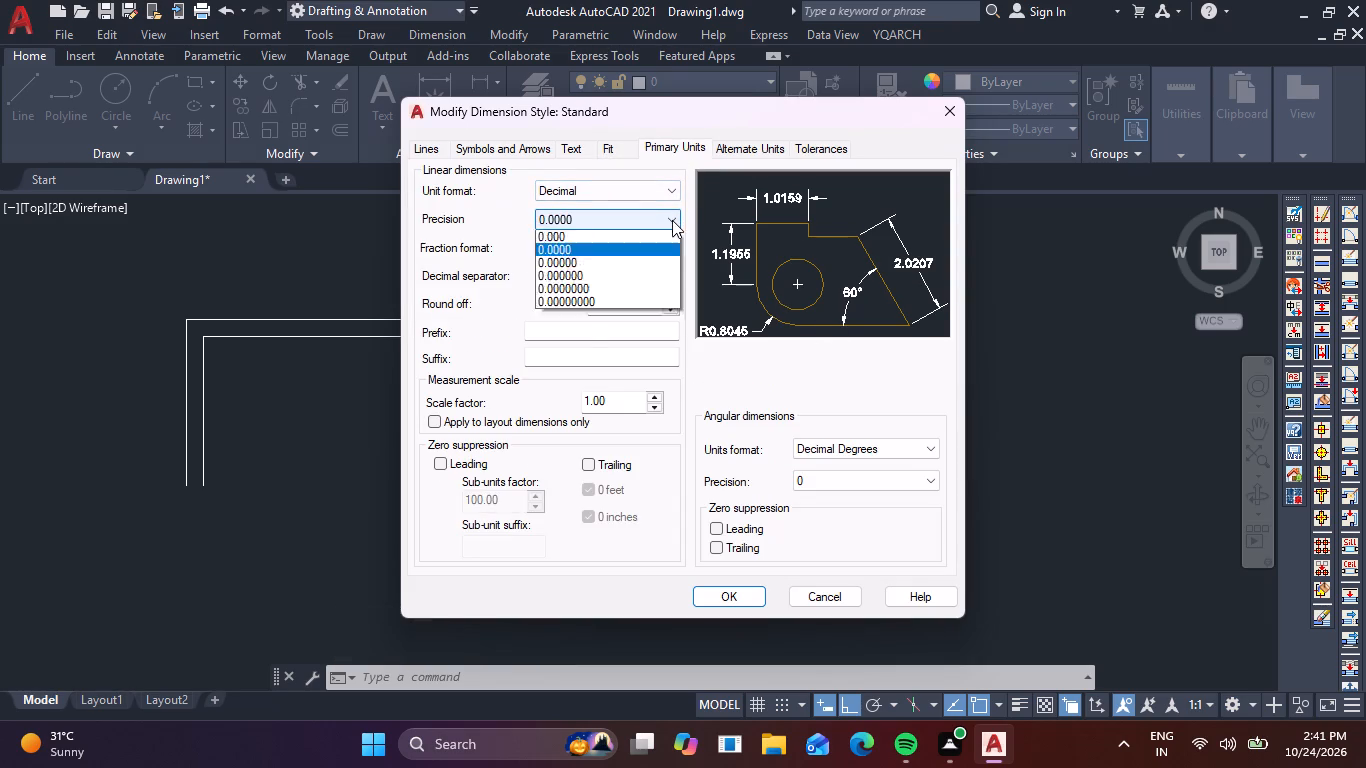
click(625, 258)
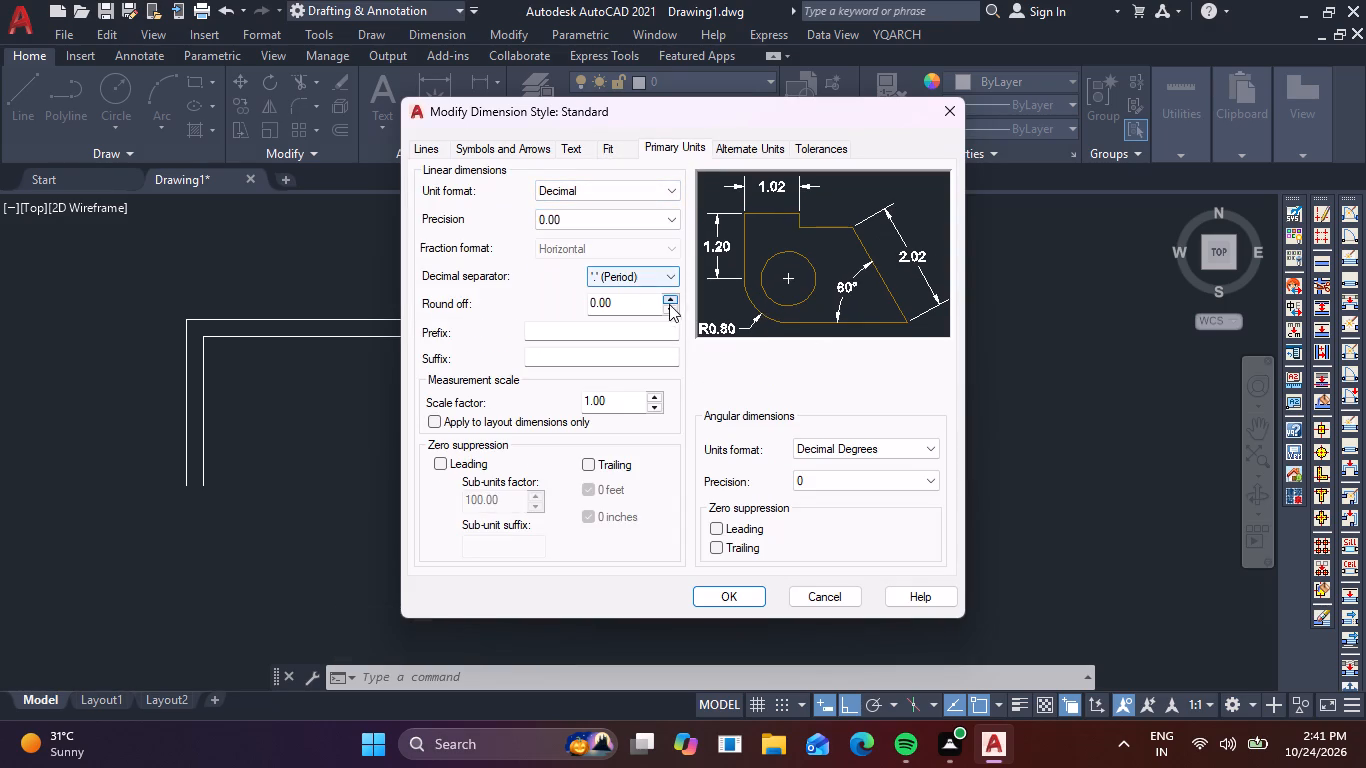
click(571, 148)
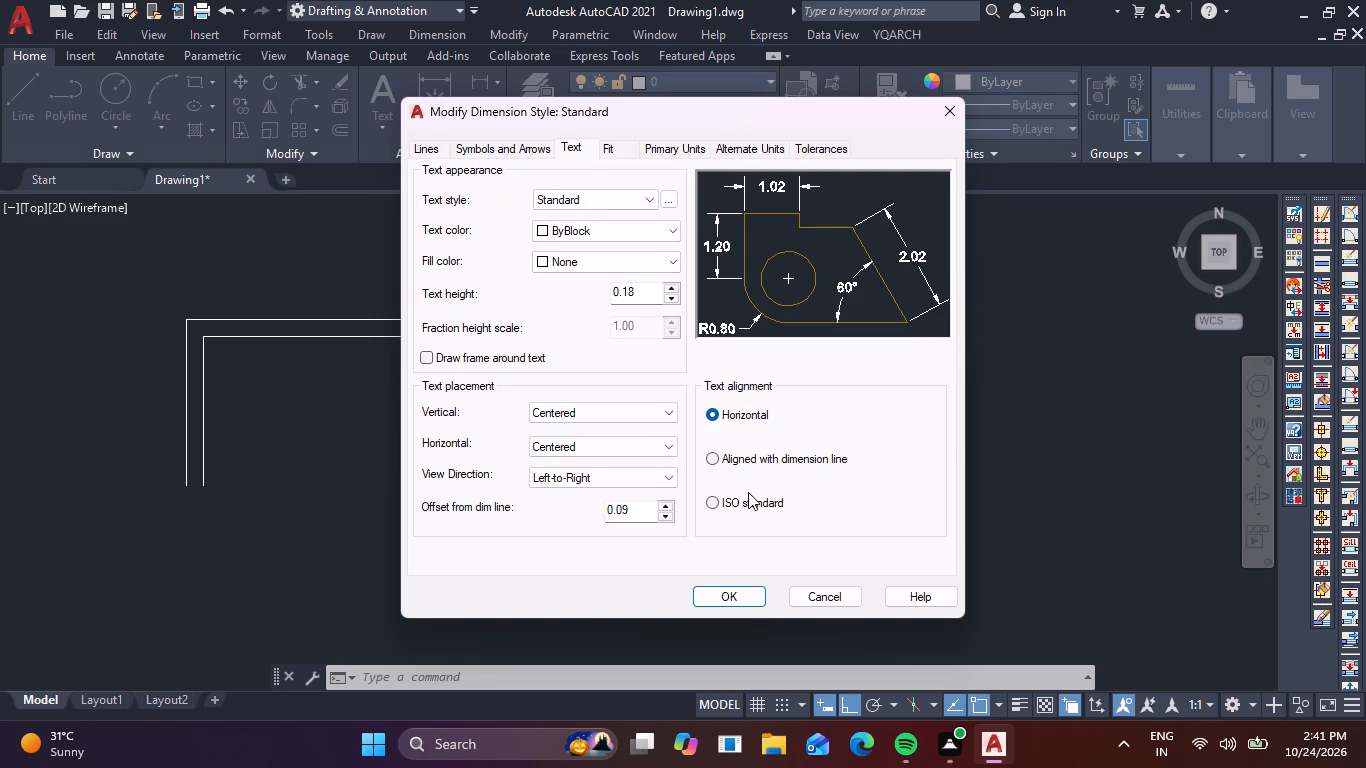
click(744, 604)
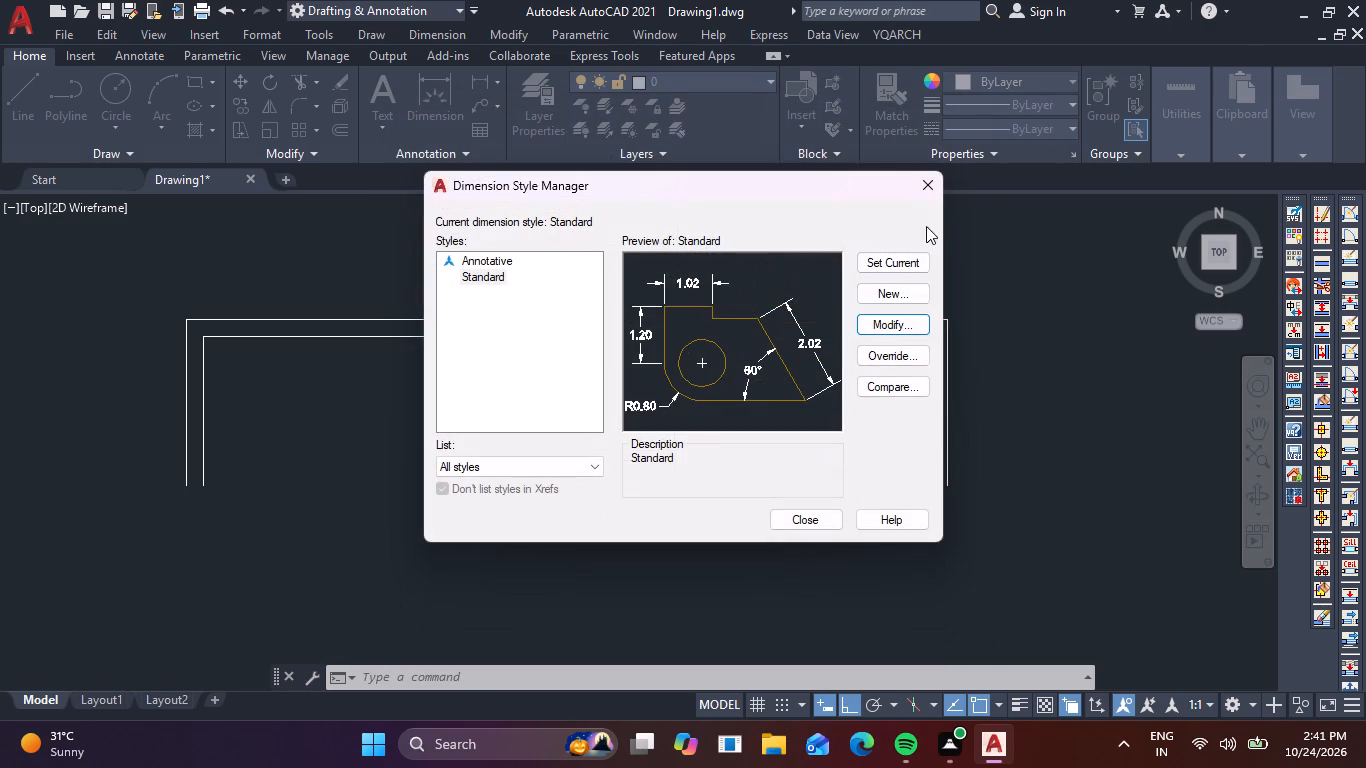
click(909, 267)
click(824, 523)
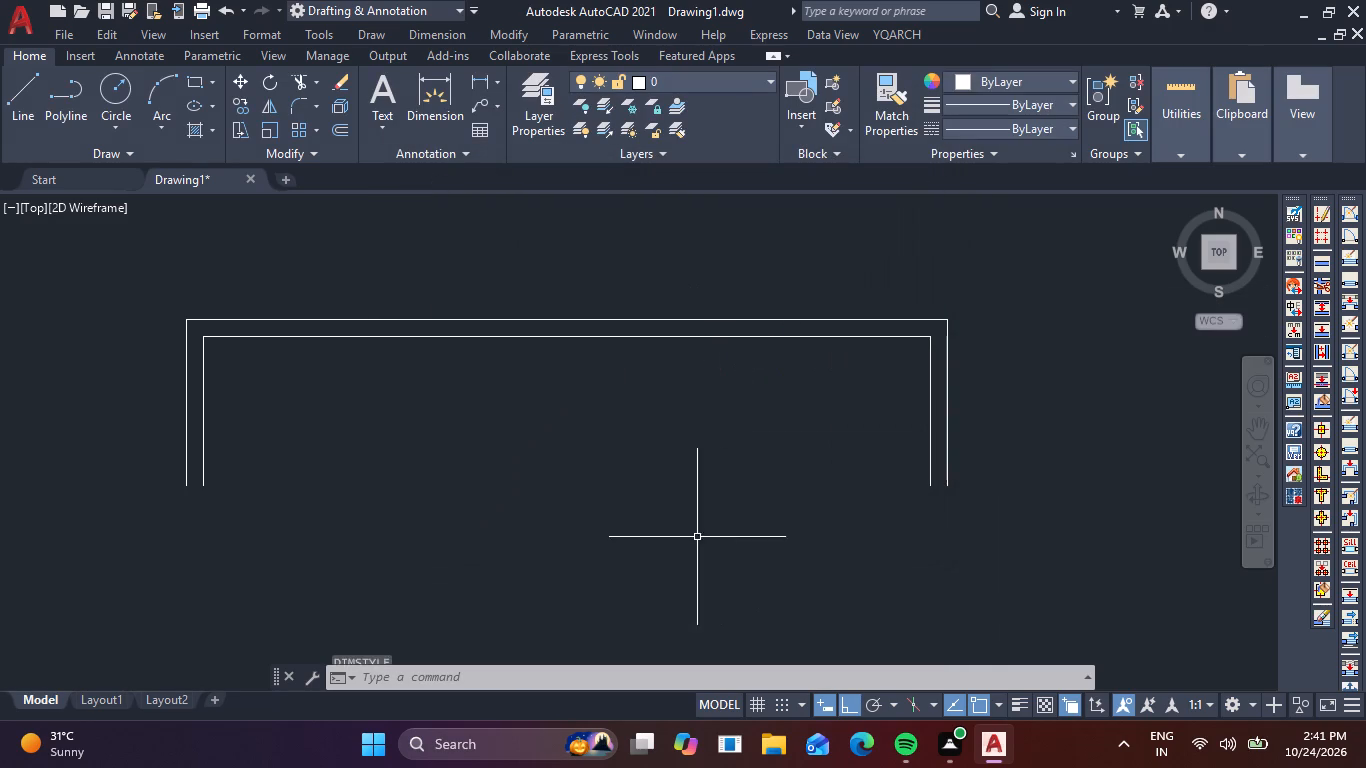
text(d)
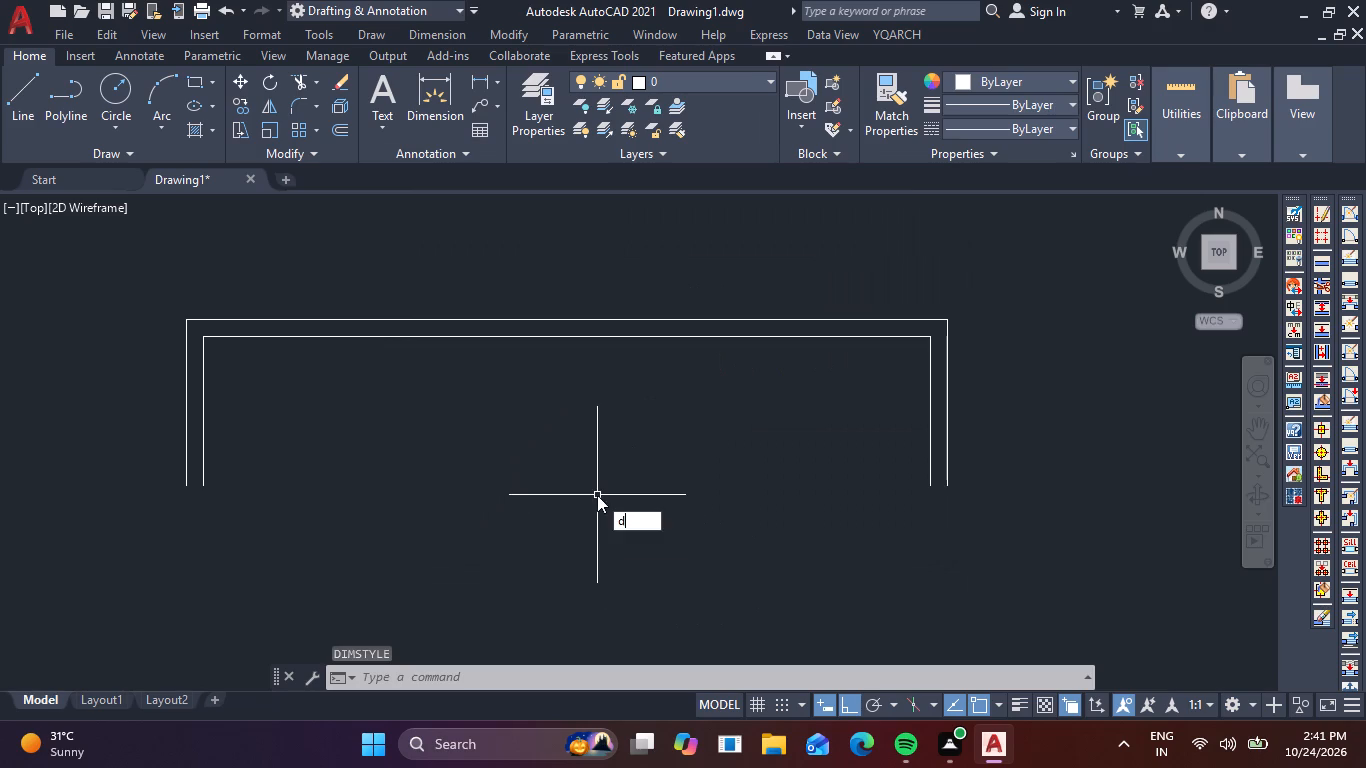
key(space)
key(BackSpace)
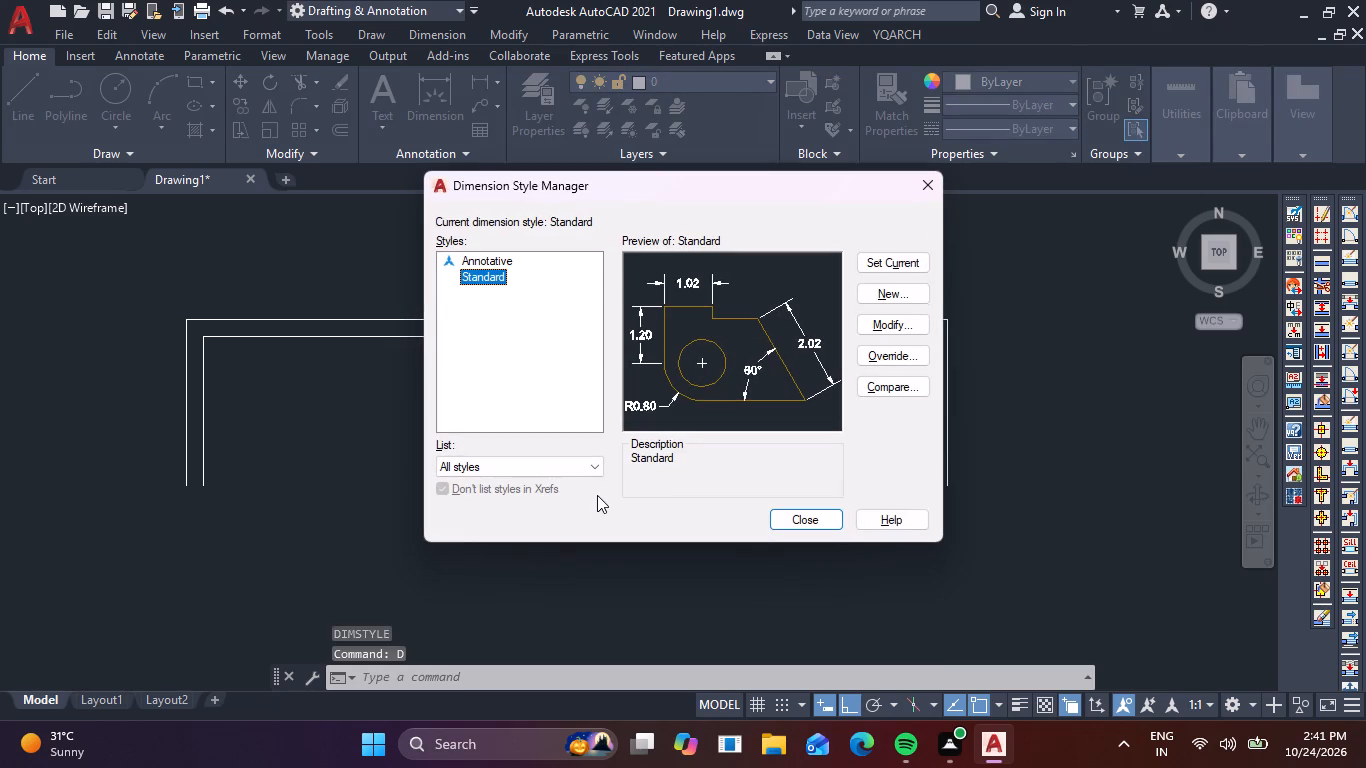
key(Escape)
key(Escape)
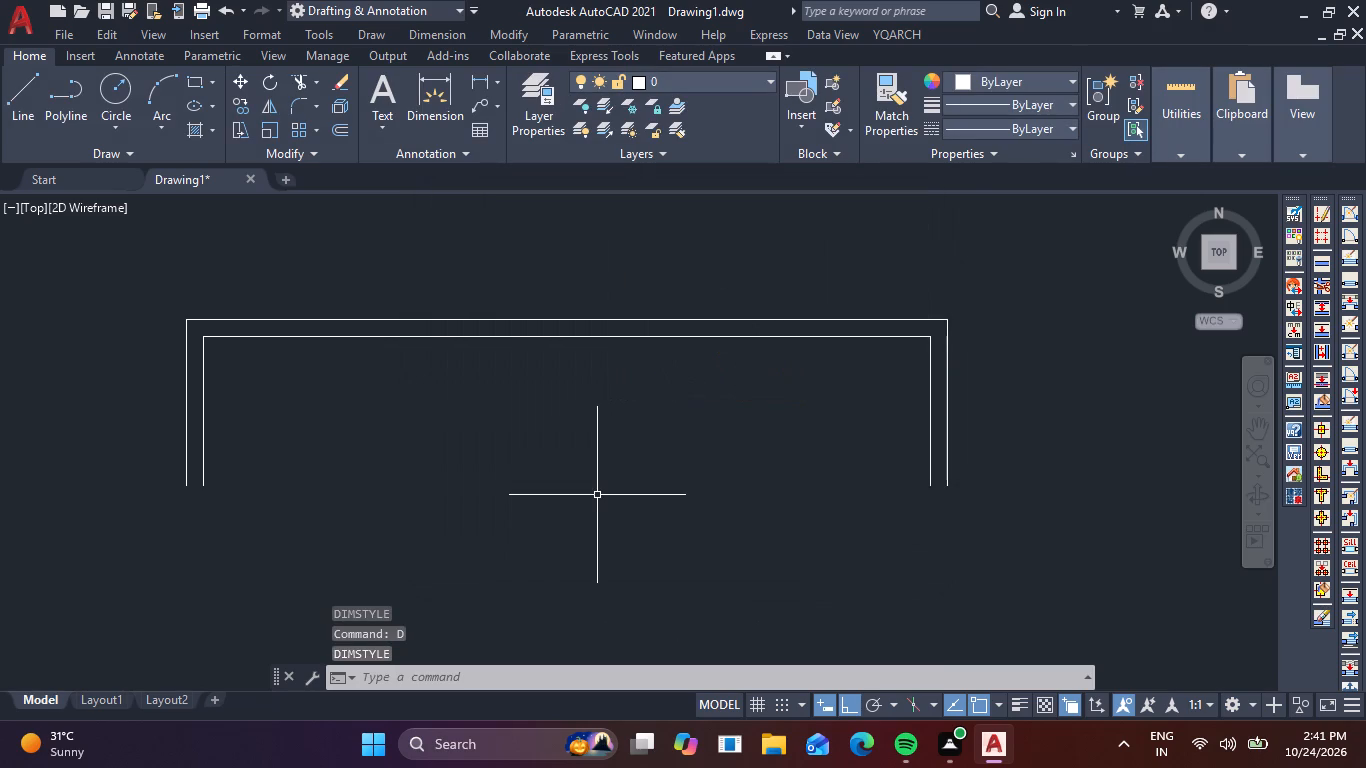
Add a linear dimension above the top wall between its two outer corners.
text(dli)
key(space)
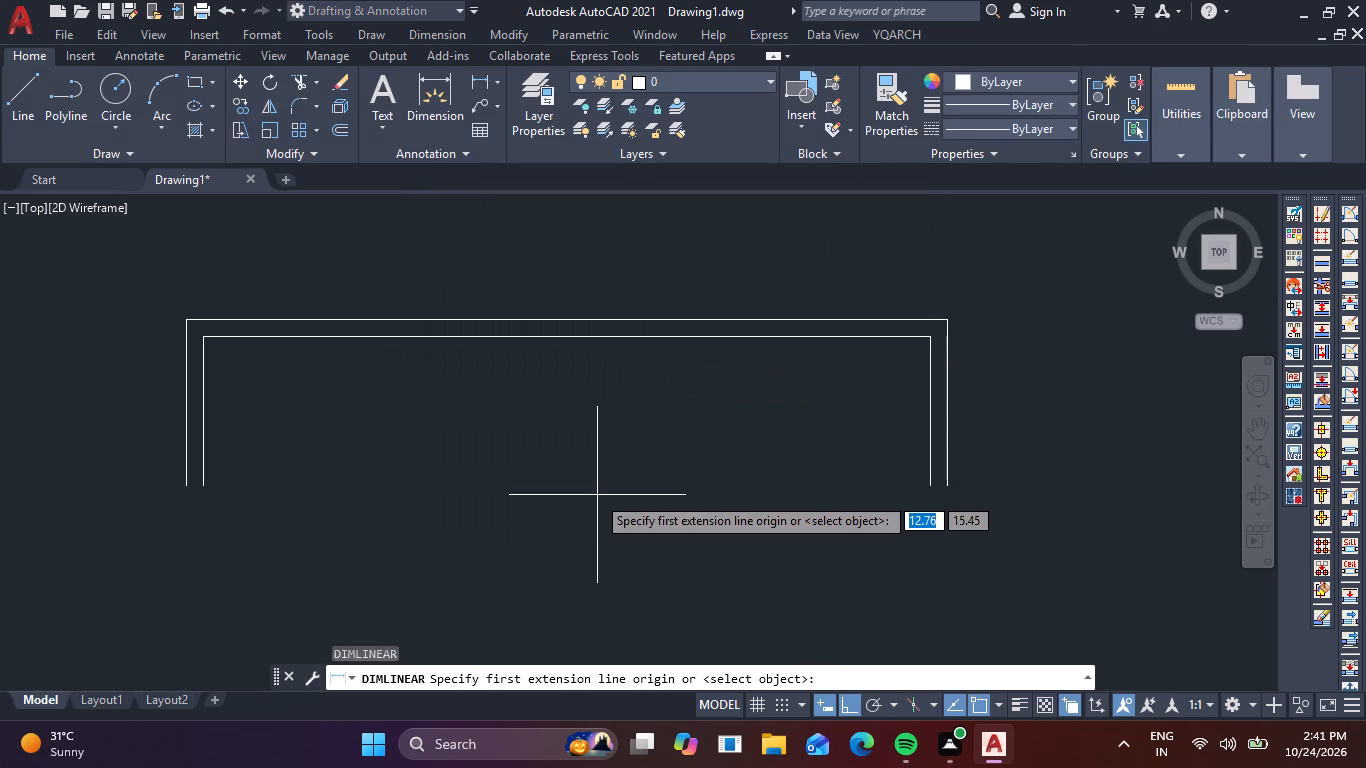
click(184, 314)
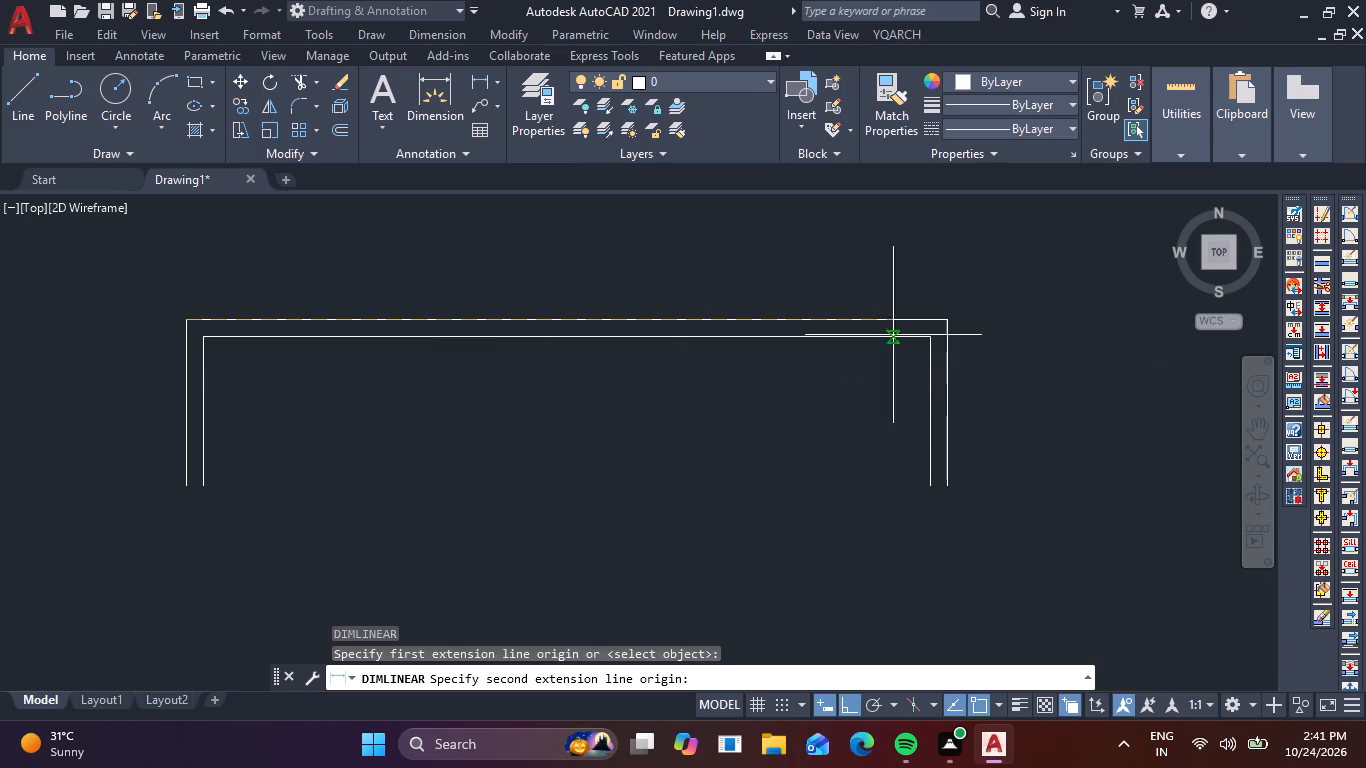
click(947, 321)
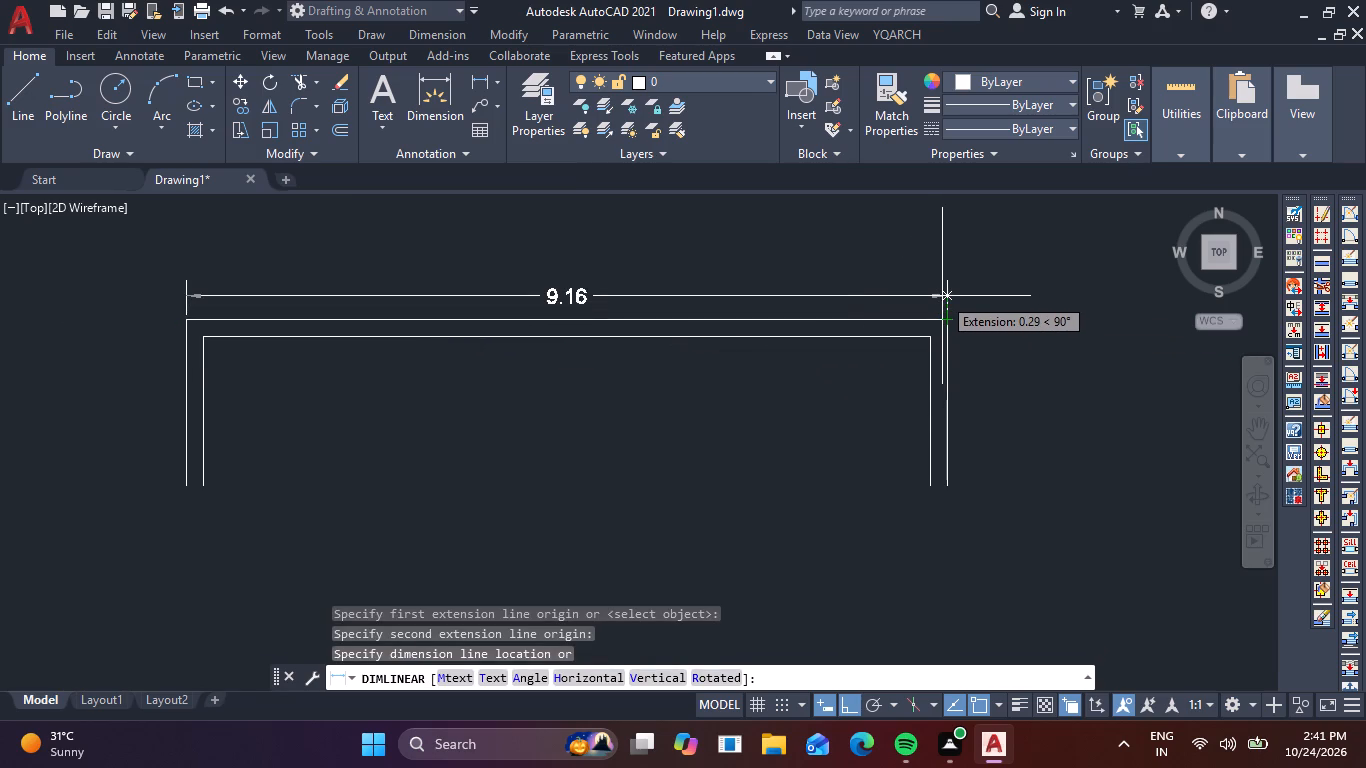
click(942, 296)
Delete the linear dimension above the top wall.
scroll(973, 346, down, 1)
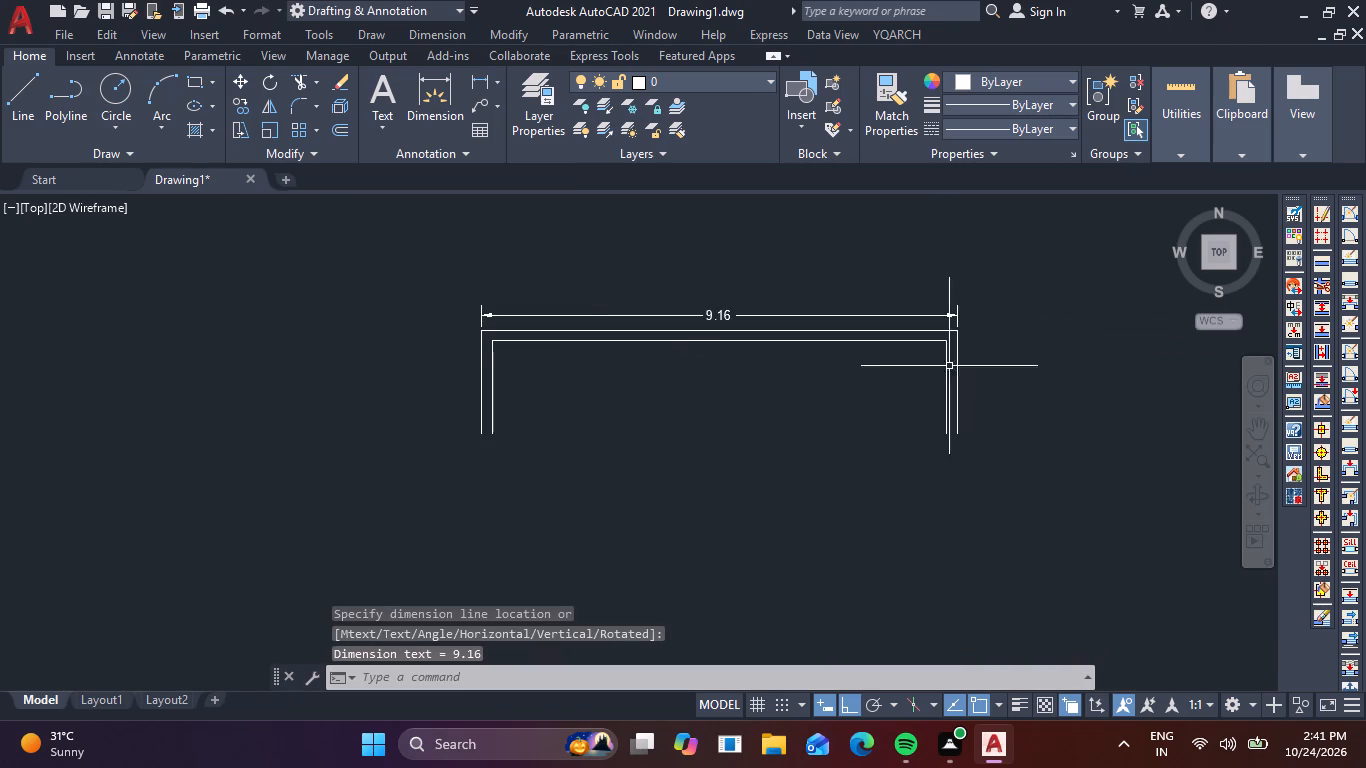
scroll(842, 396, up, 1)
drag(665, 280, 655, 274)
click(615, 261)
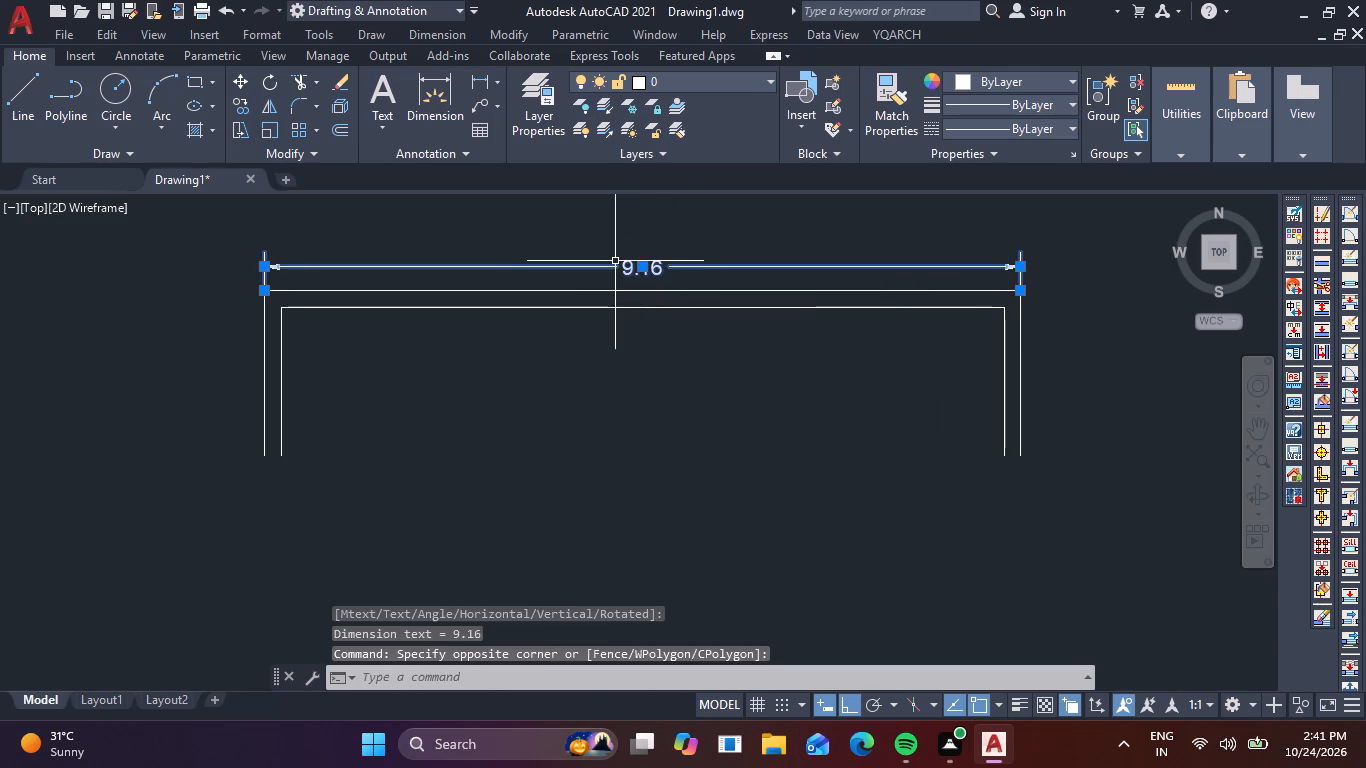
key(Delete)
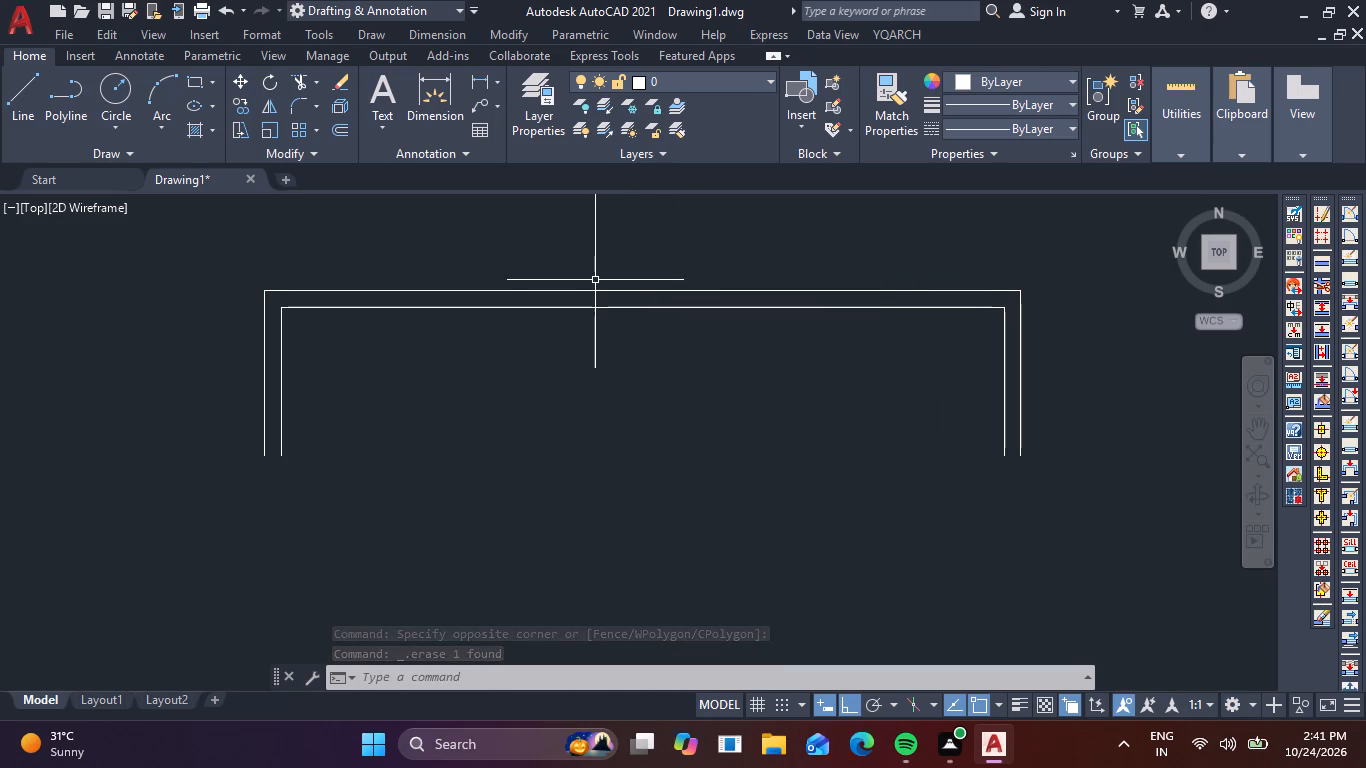
Offset the inner top wall line 1.8 m downward, and offset the copy 0.20 m further down to form the lower wall.
key(o)
key(Return)
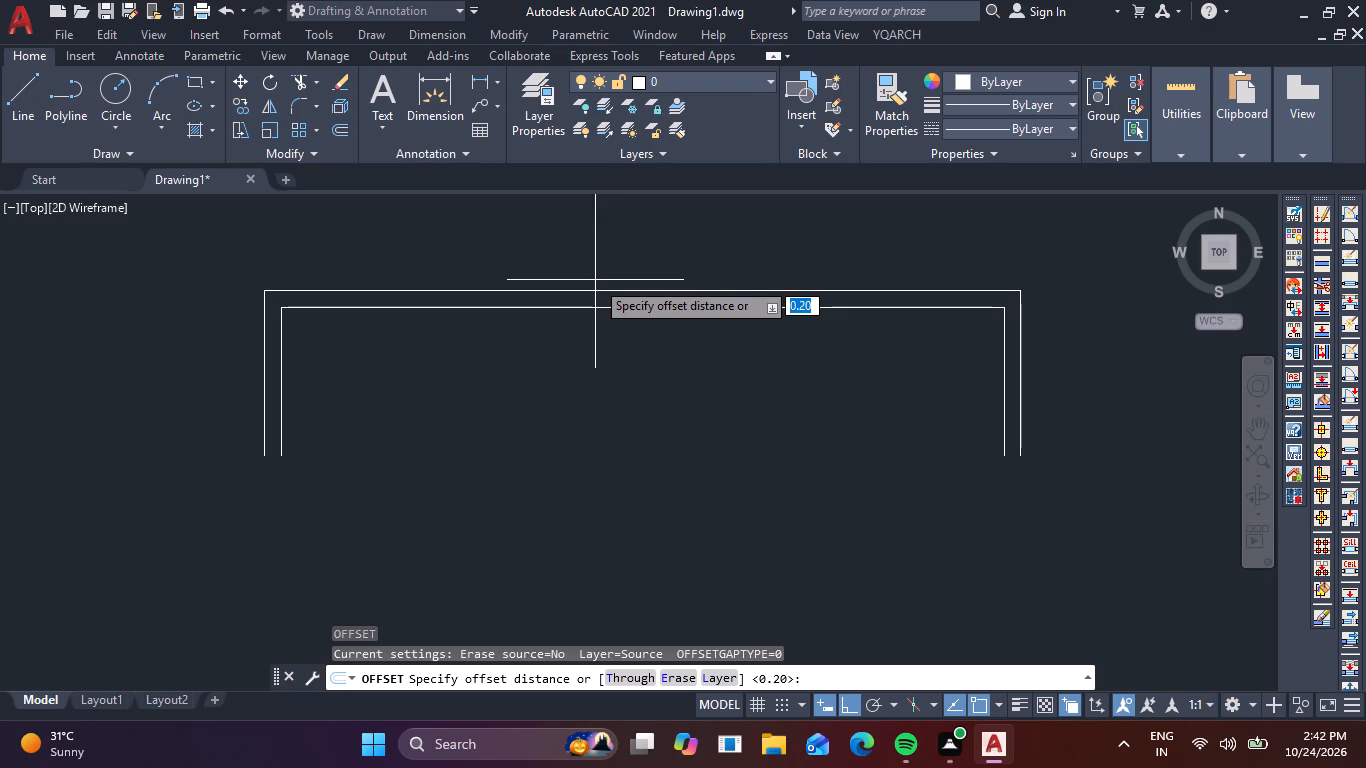
key(1)
text(.8)
key(Return)
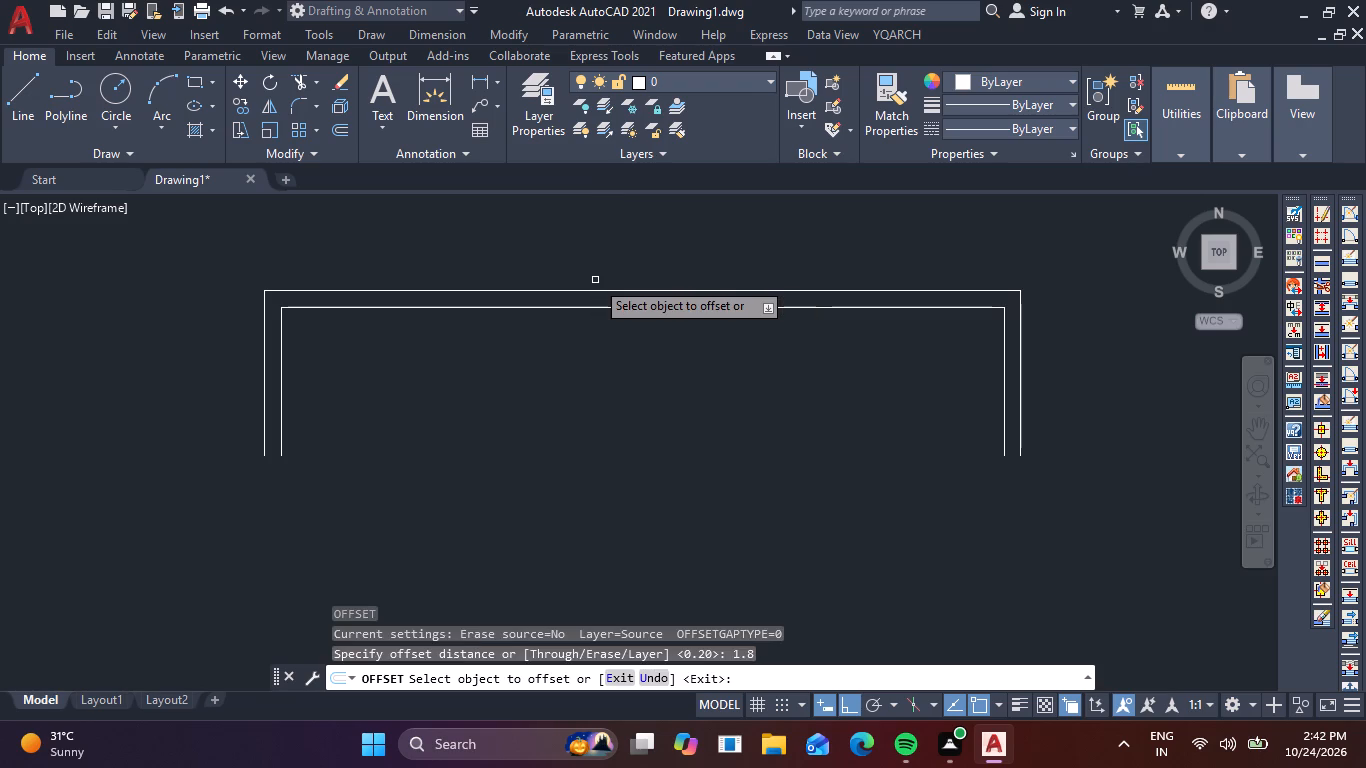
click(651, 308)
click(660, 341)
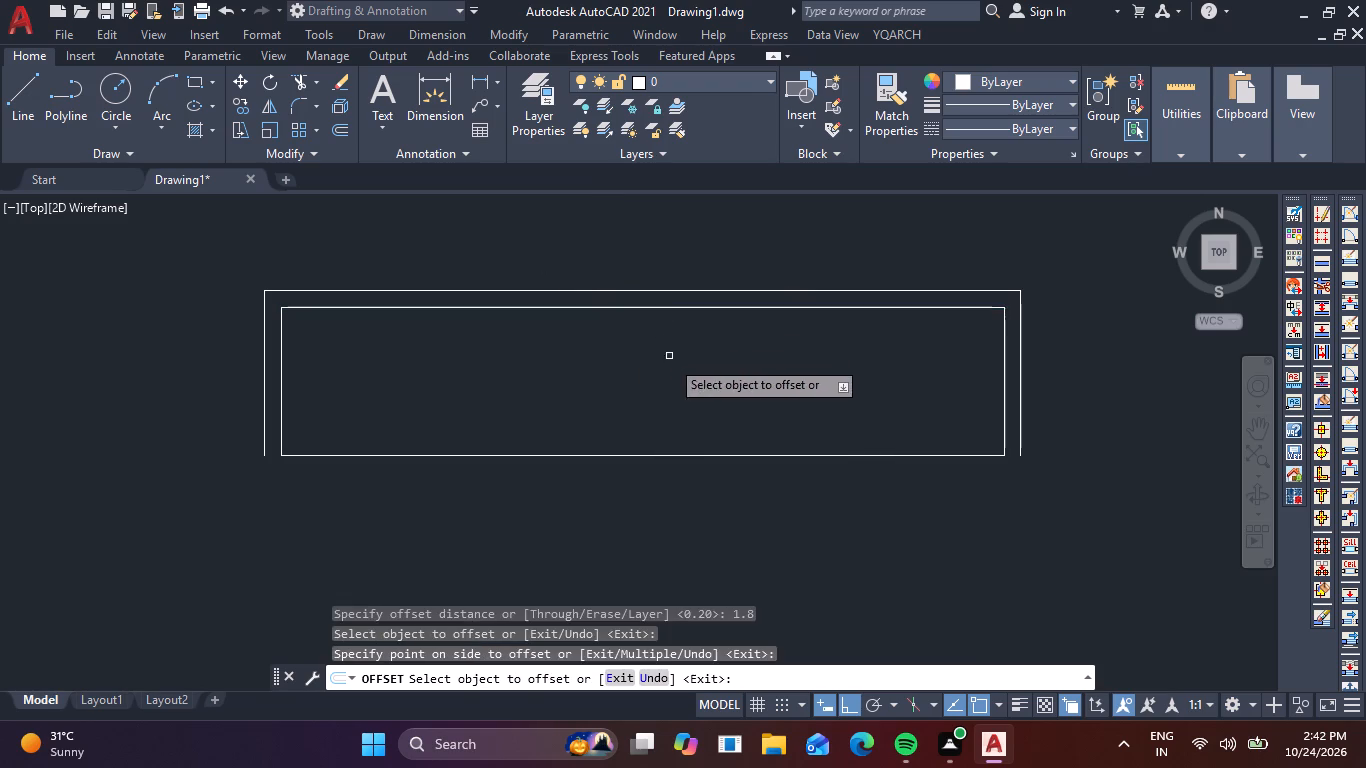
click(730, 456)
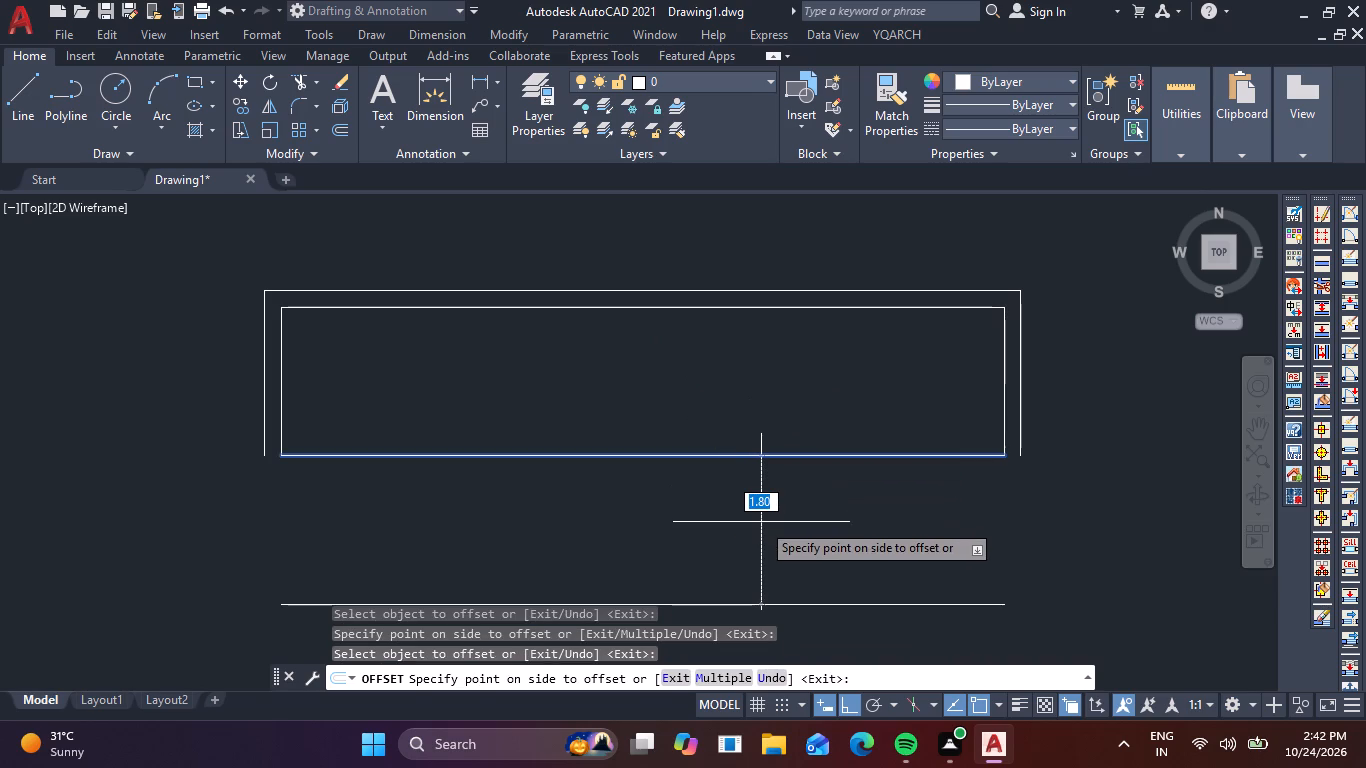
text(.20)
key(Return)
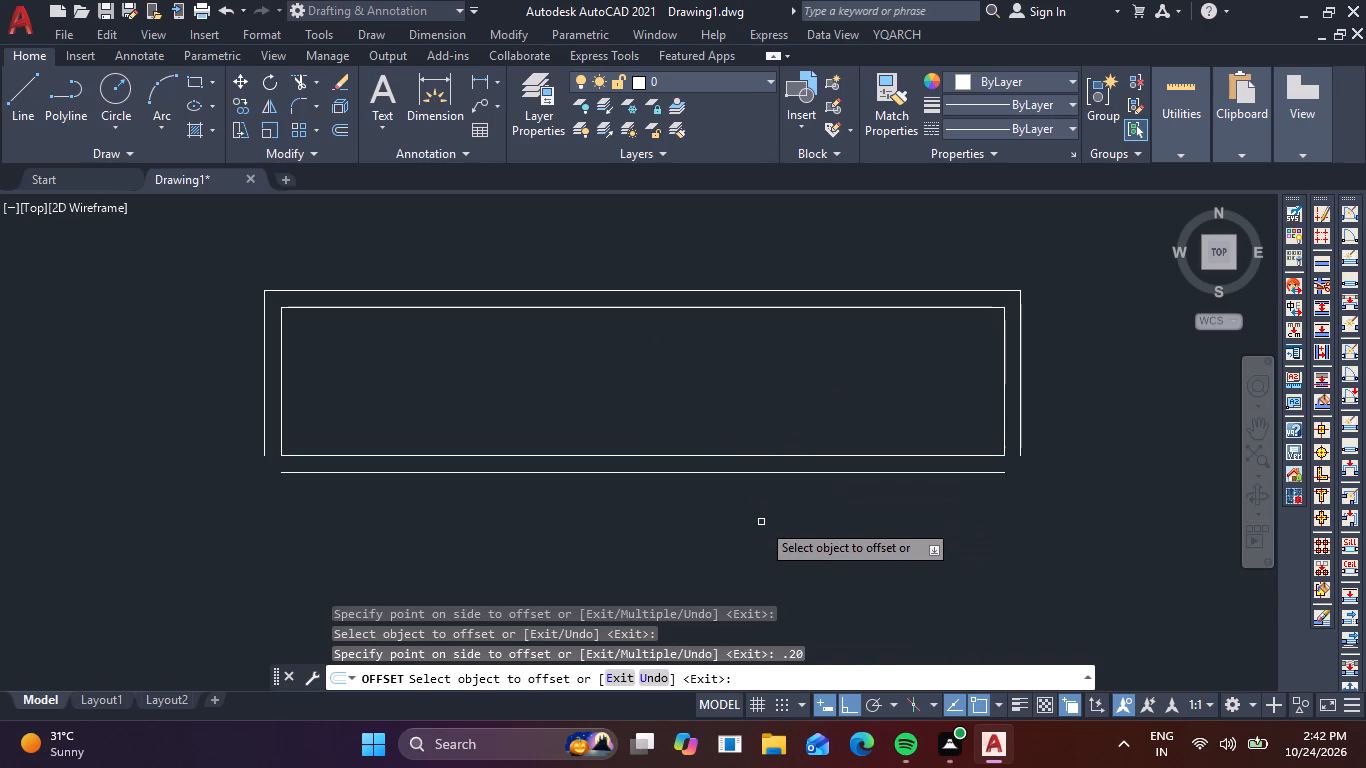
key(Escape)
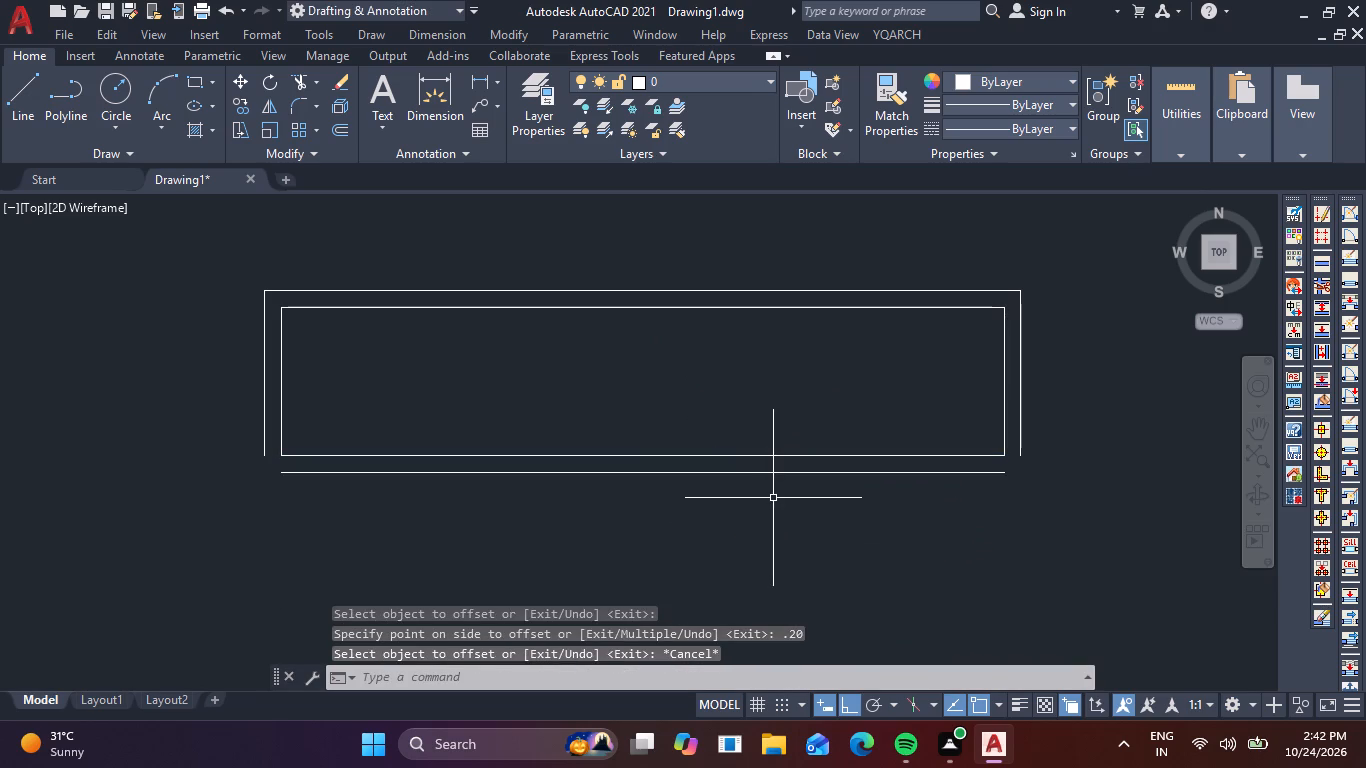
Offset the top space's lower wall line 3.305 m downward, and offset that copy 0.20 m further down to form the bottom wall.
key(space)
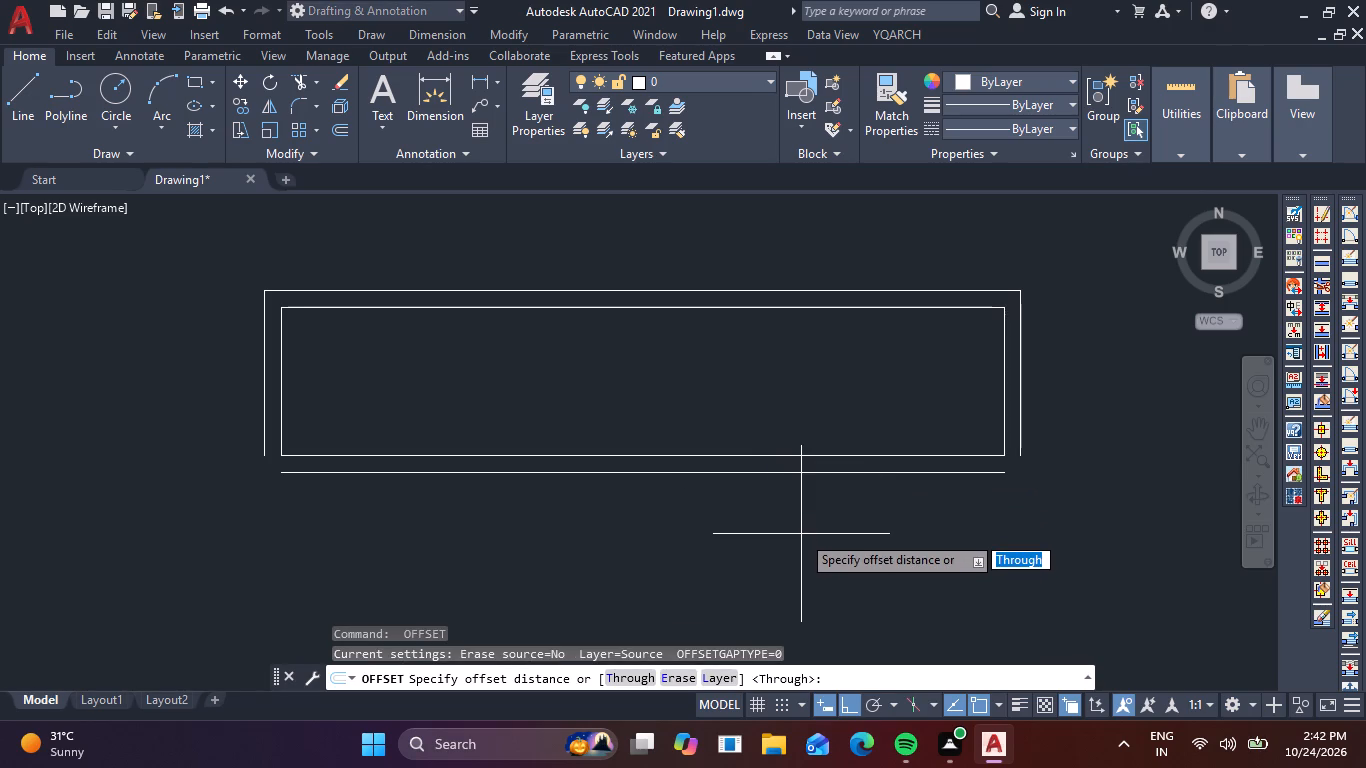
key(3)
key(period)
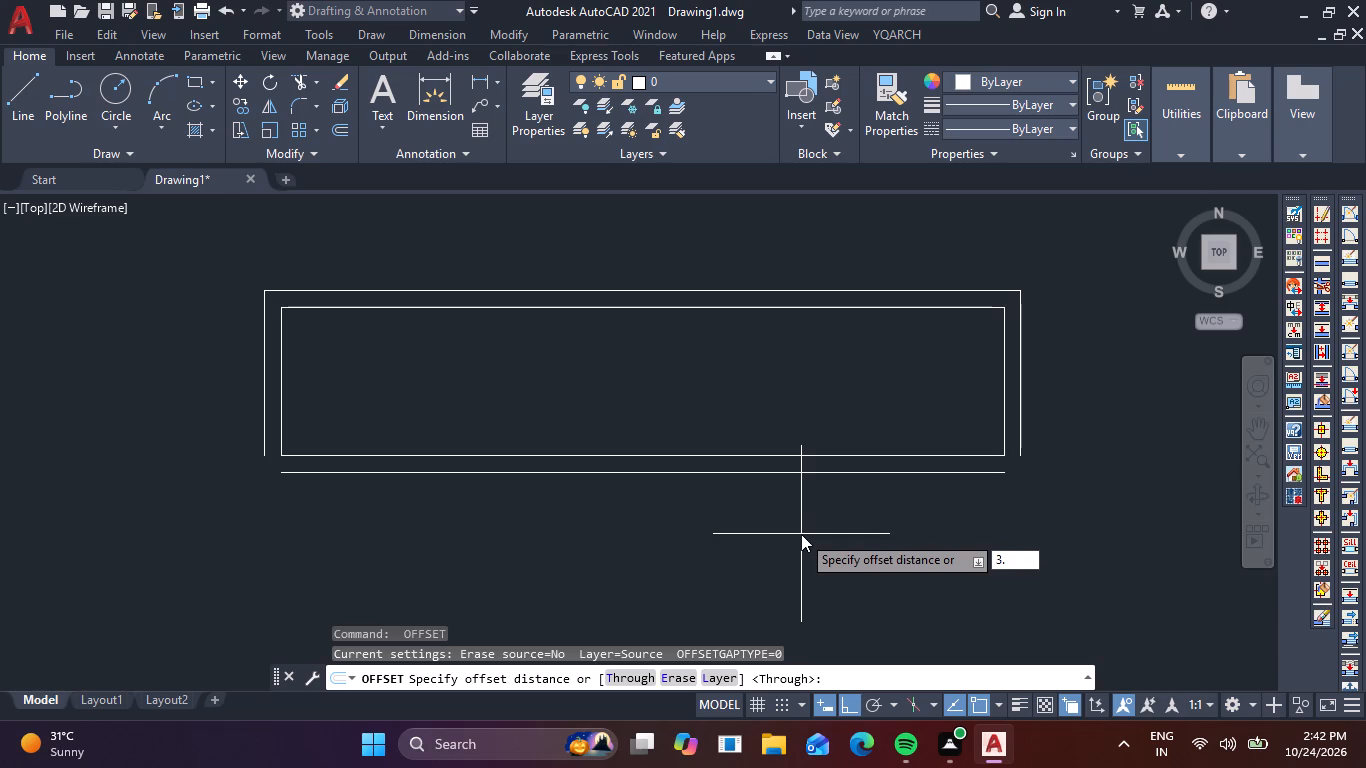
text(305)
key(Return)
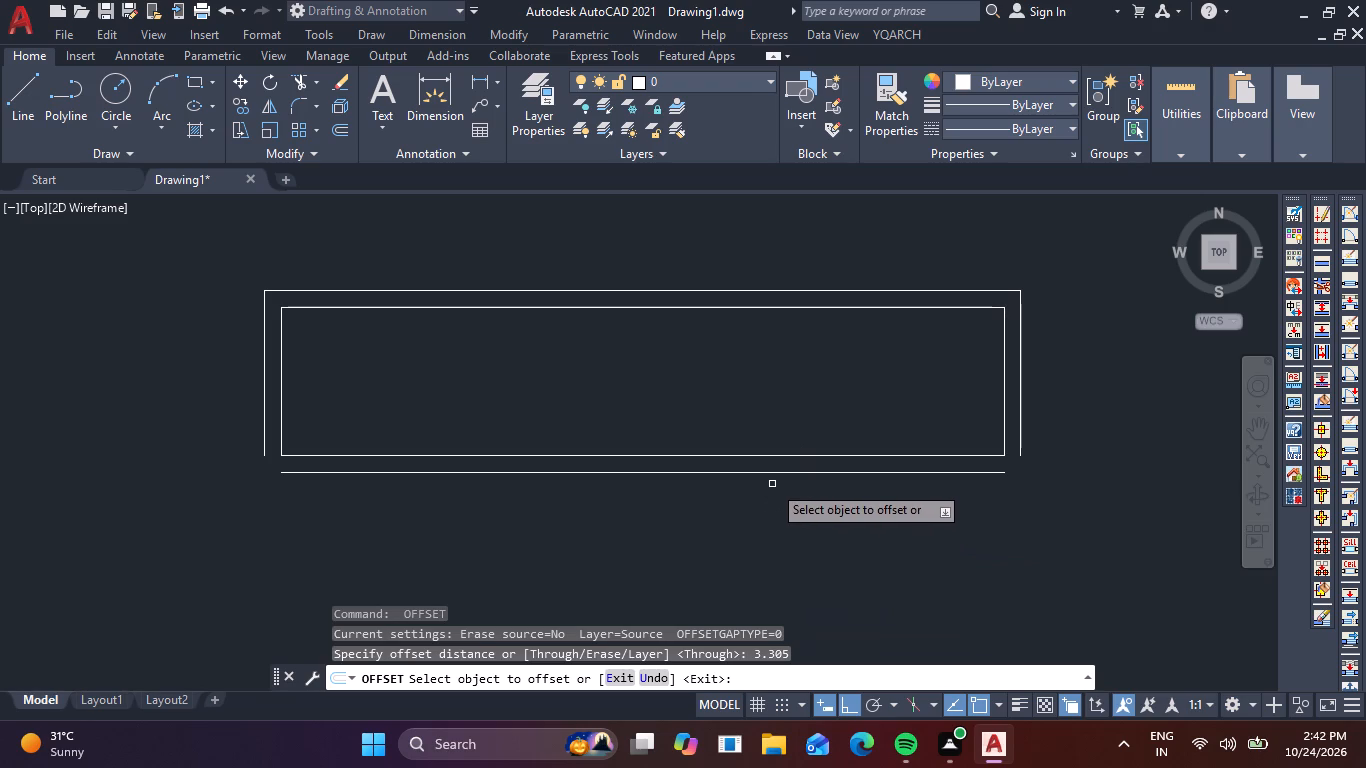
click(779, 474)
click(772, 504)
scroll(784, 514, down, 1)
middle_drag(782, 516, 742, 397)
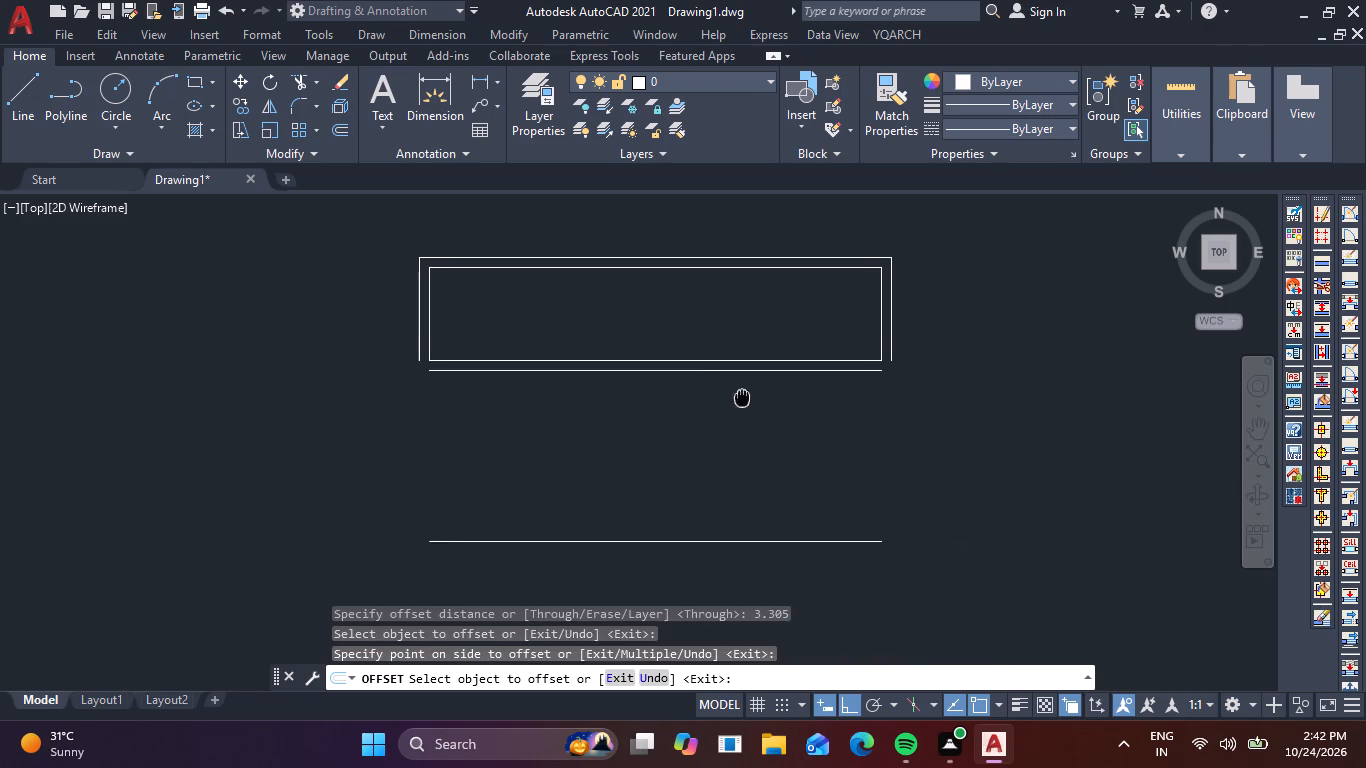
middle_drag(742, 397, 743, 384)
click(732, 526)
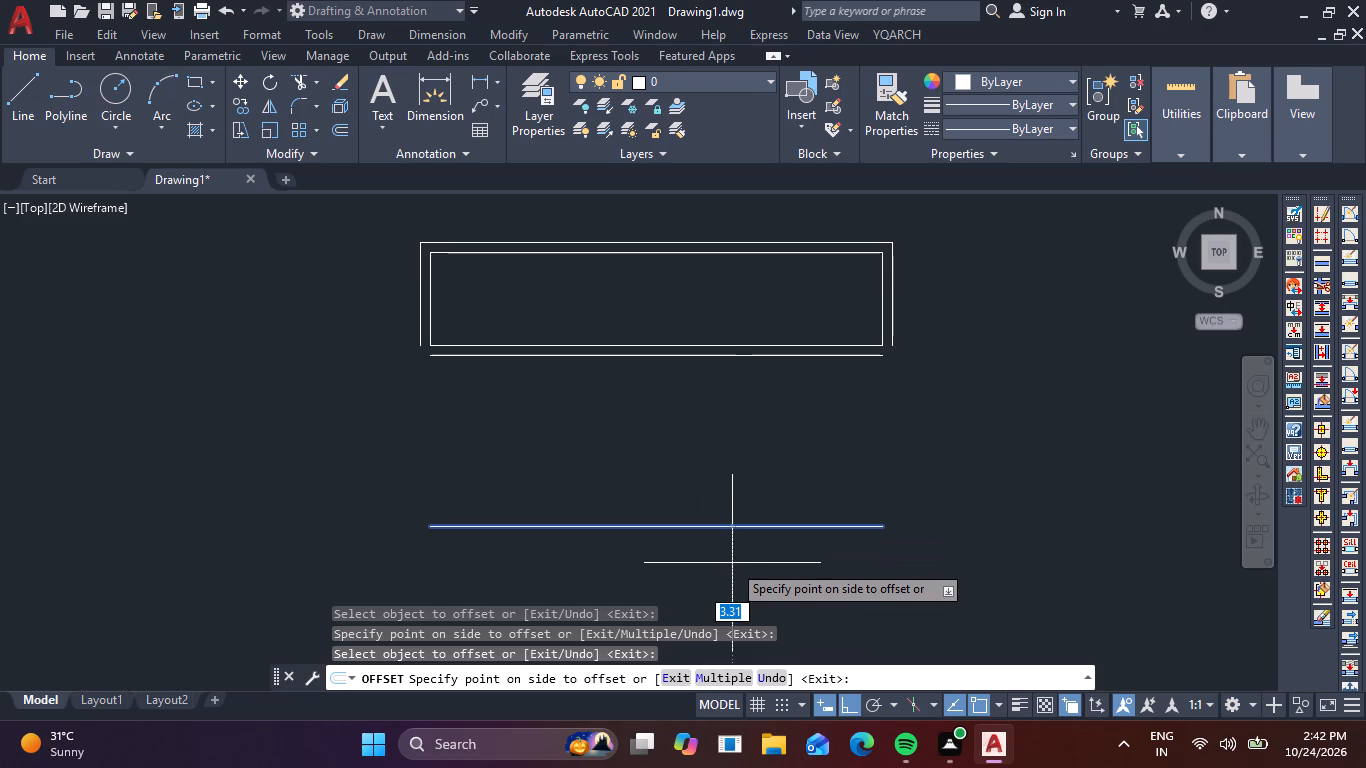
text(.20)
key(Return)
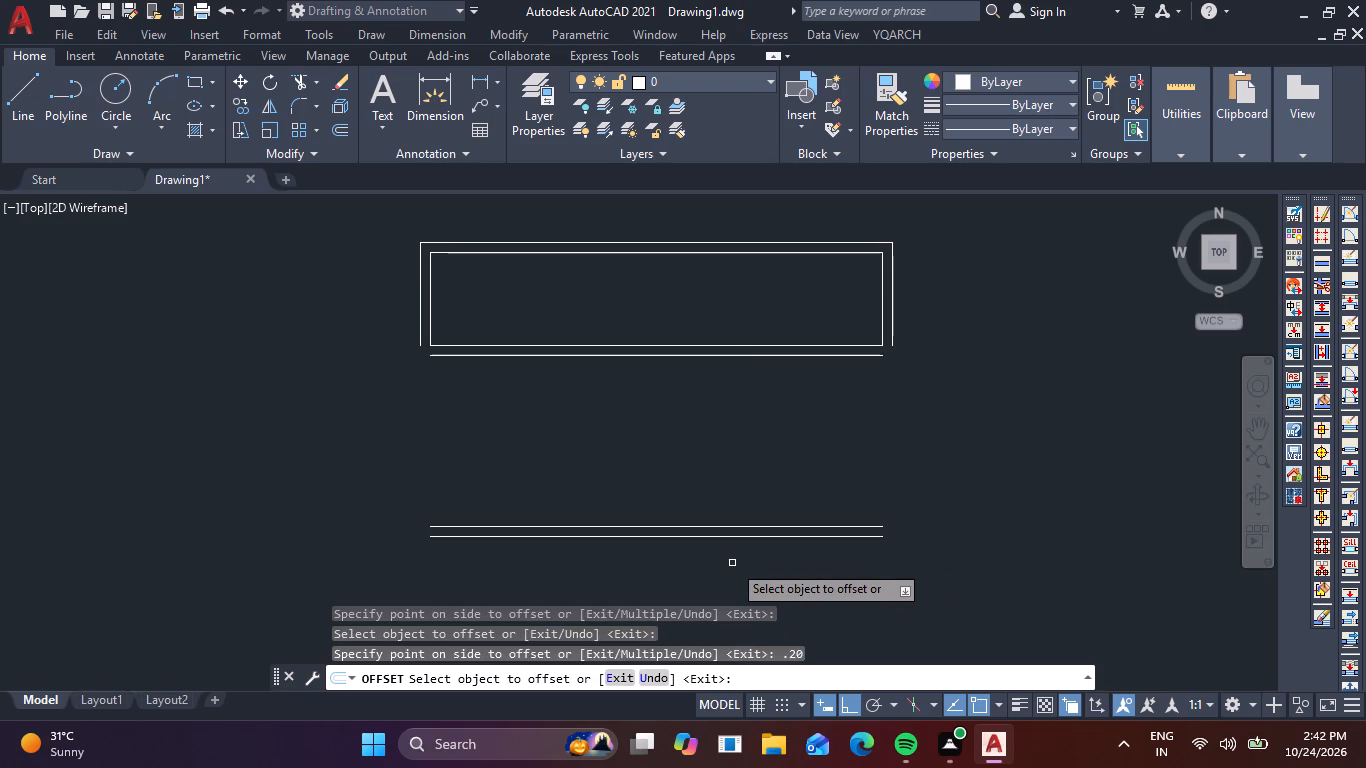
key(Escape)
Fillet the inner and outer side wall lines with the matching bottom wall lines at radius 0 to close both lower corners.
key(f)
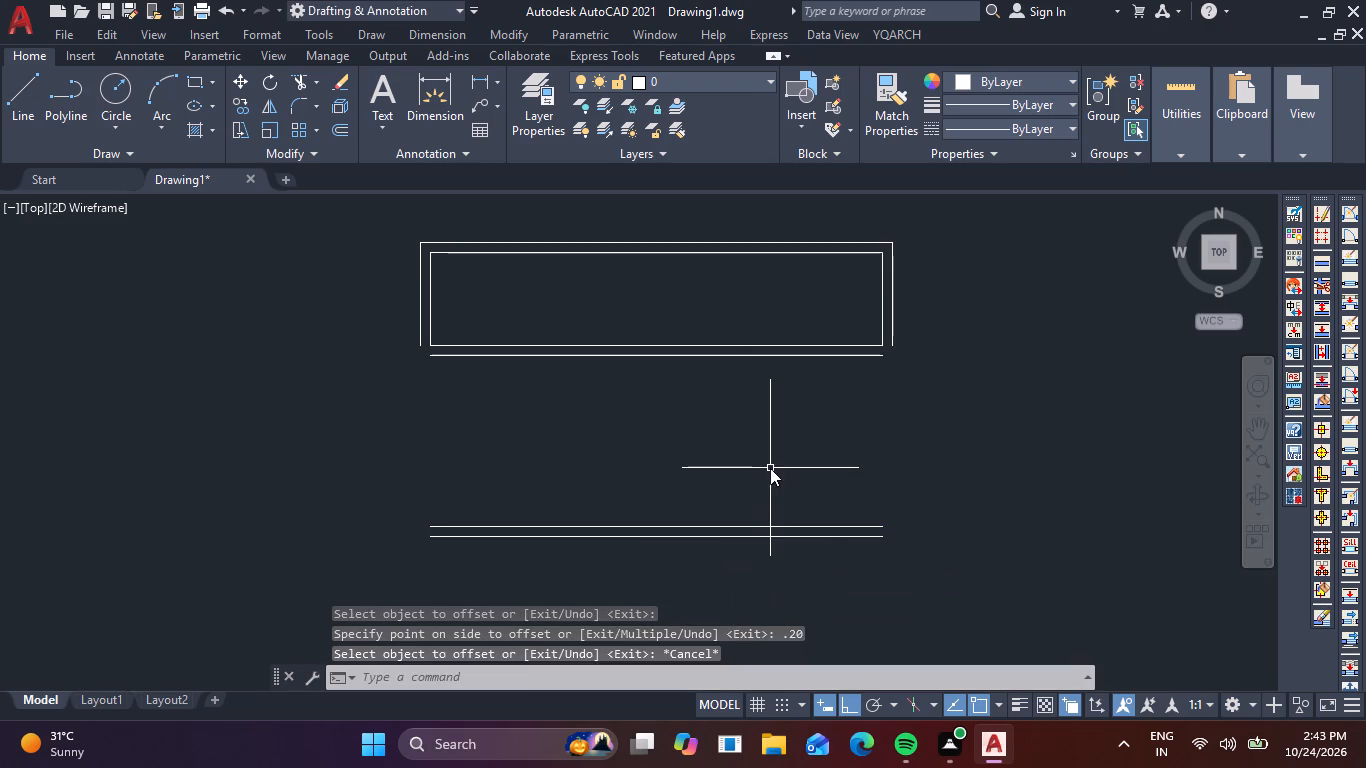
key(space)
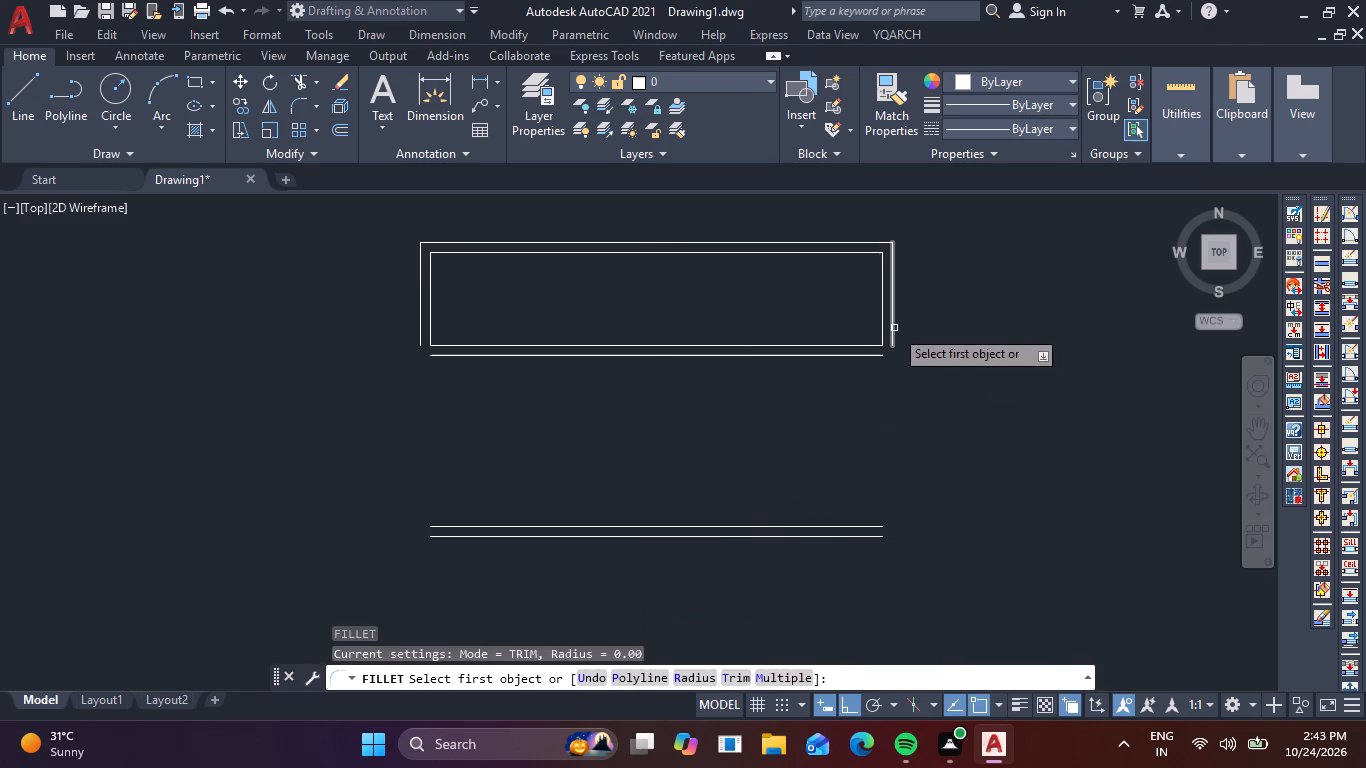
click(894, 328)
click(858, 537)
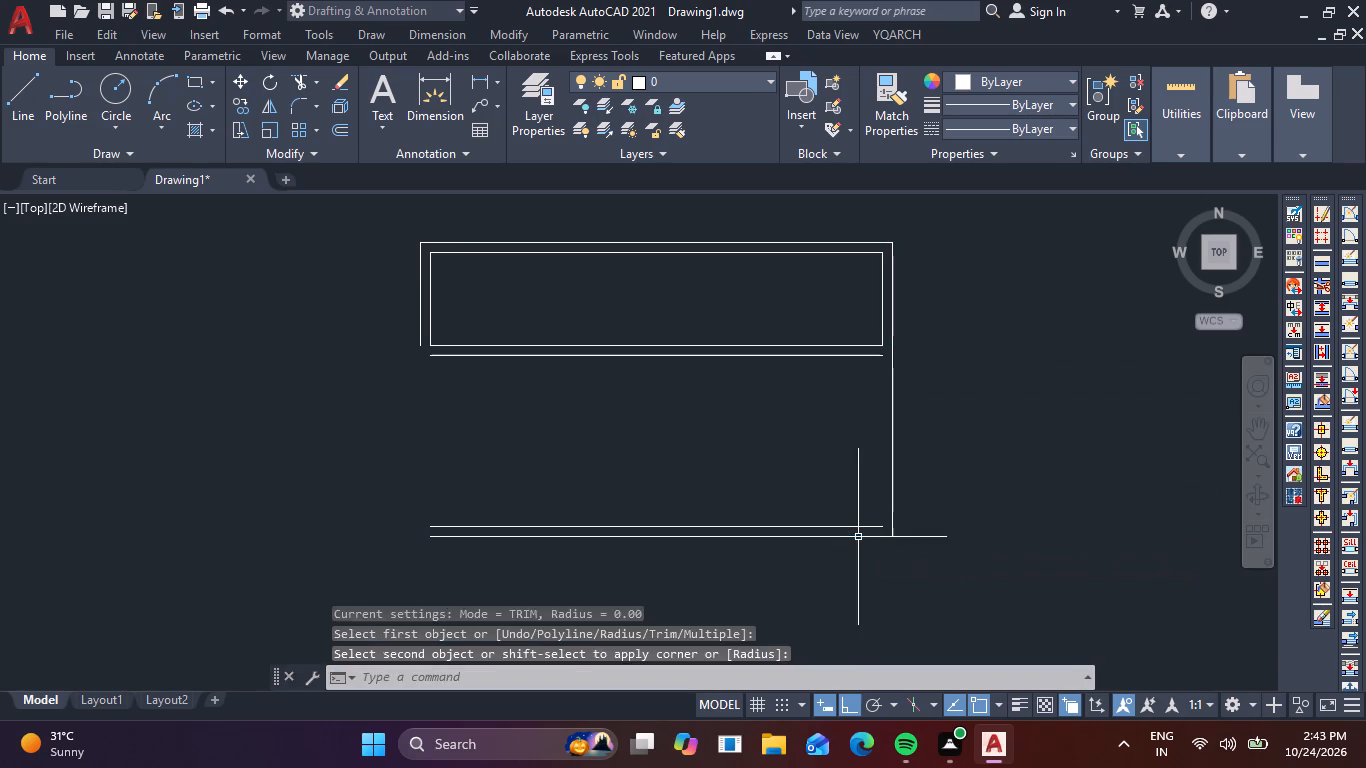
key(space)
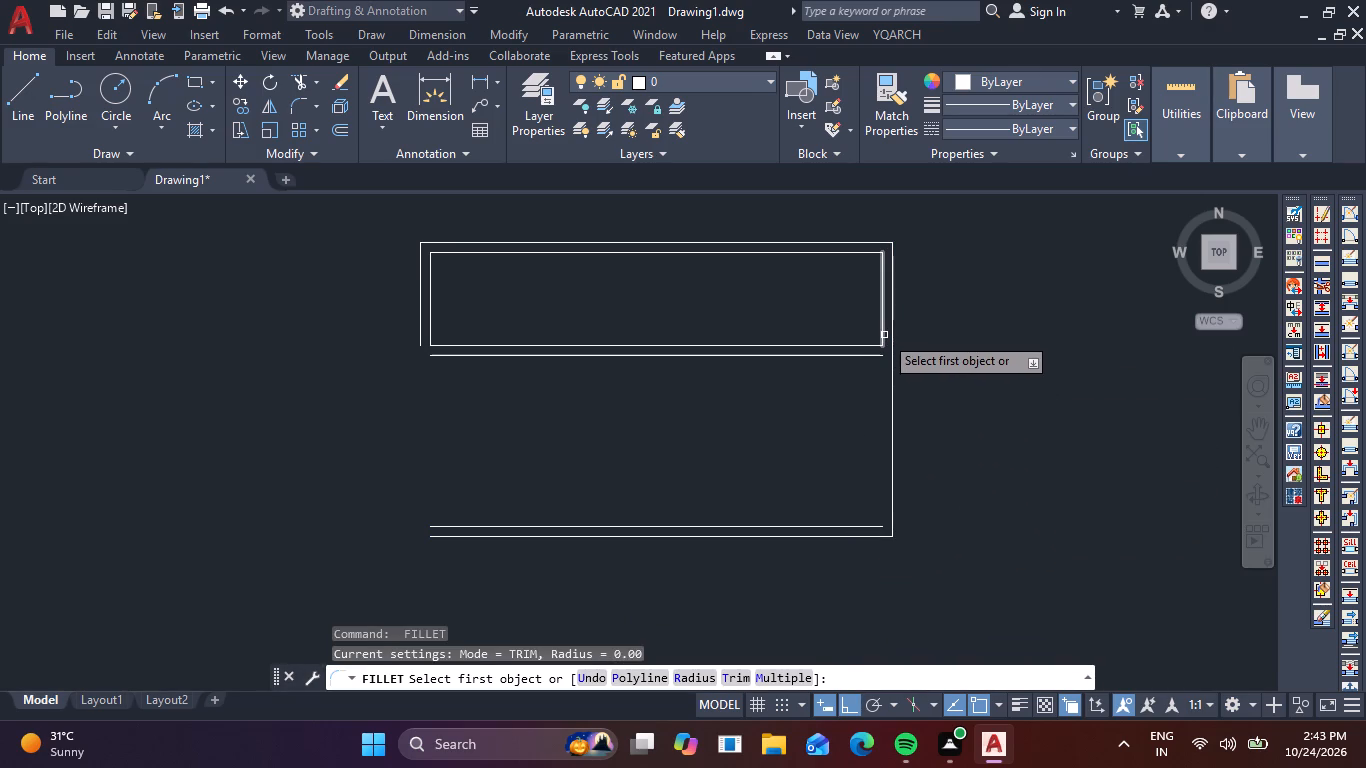
click(884, 335)
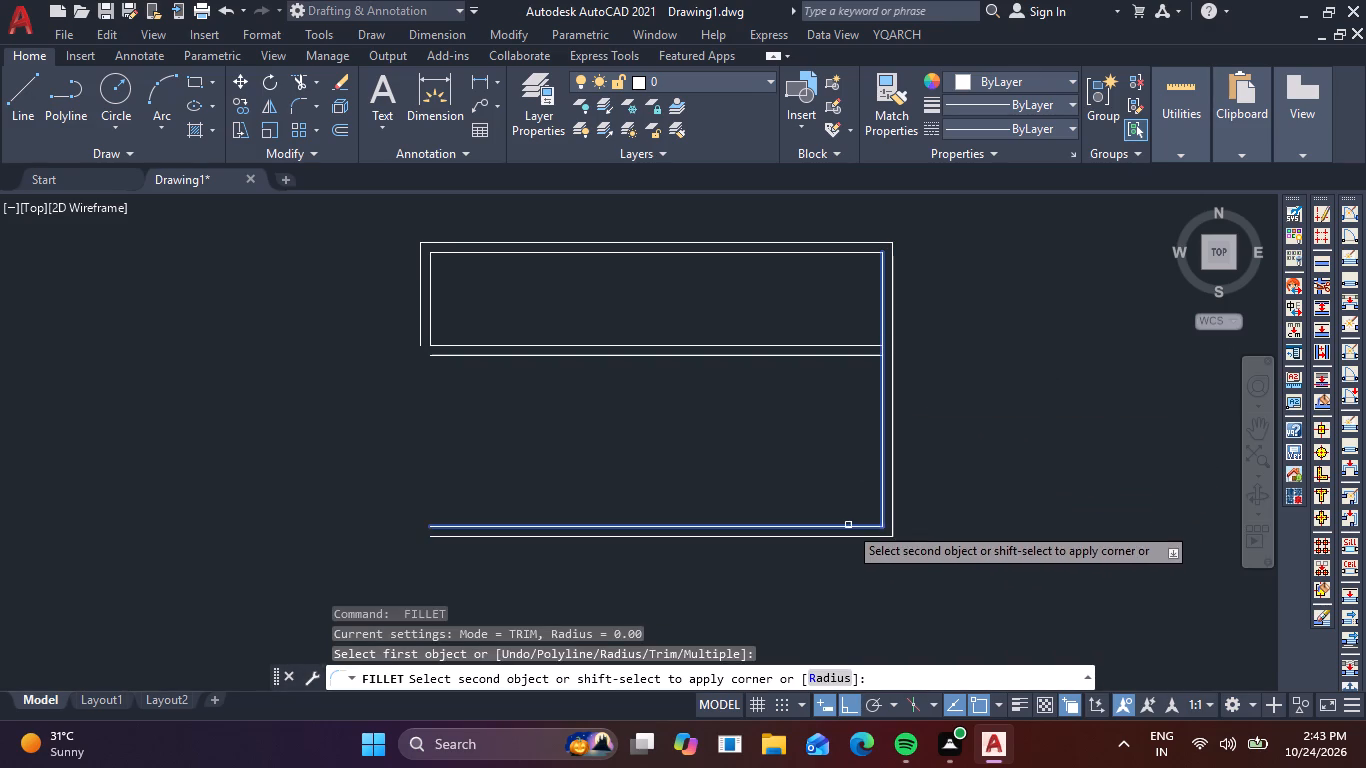
click(848, 525)
key(space)
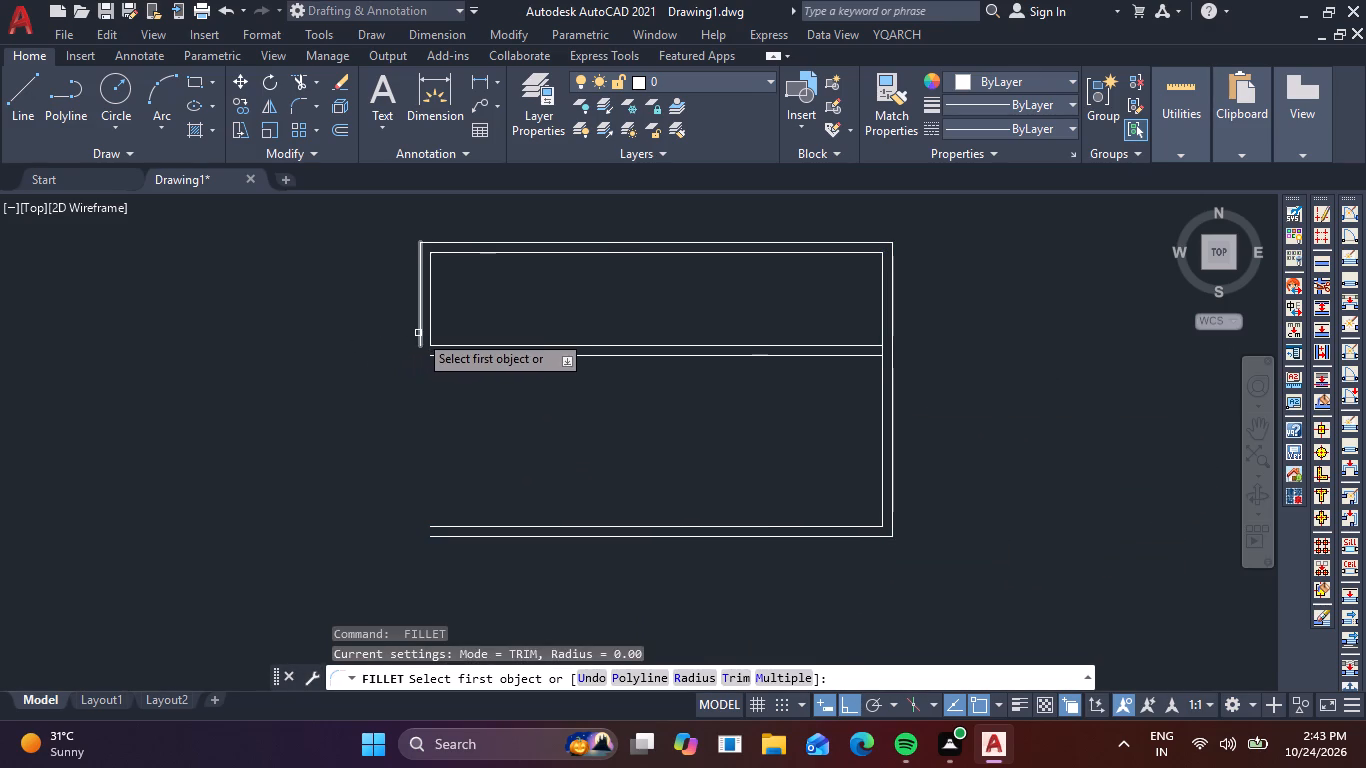
click(418, 333)
click(481, 539)
key(space)
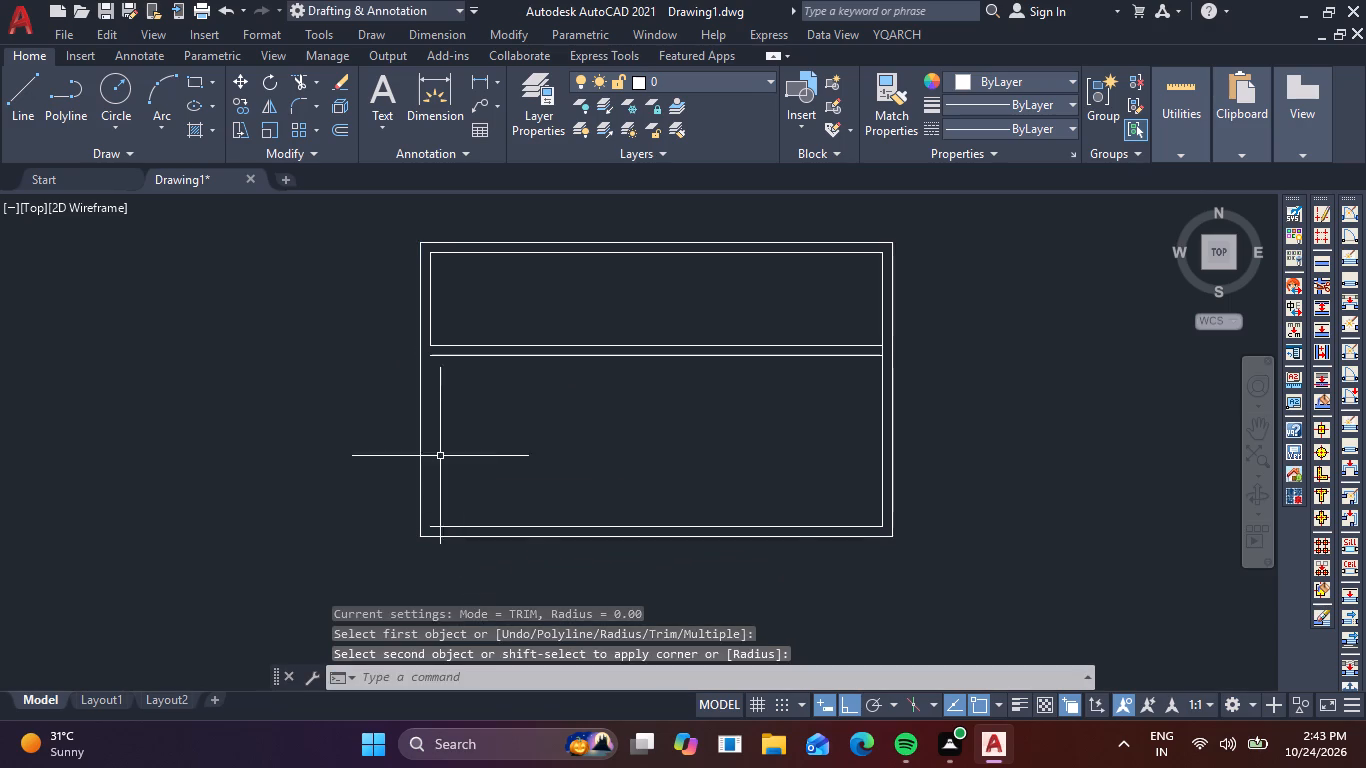
click(430, 321)
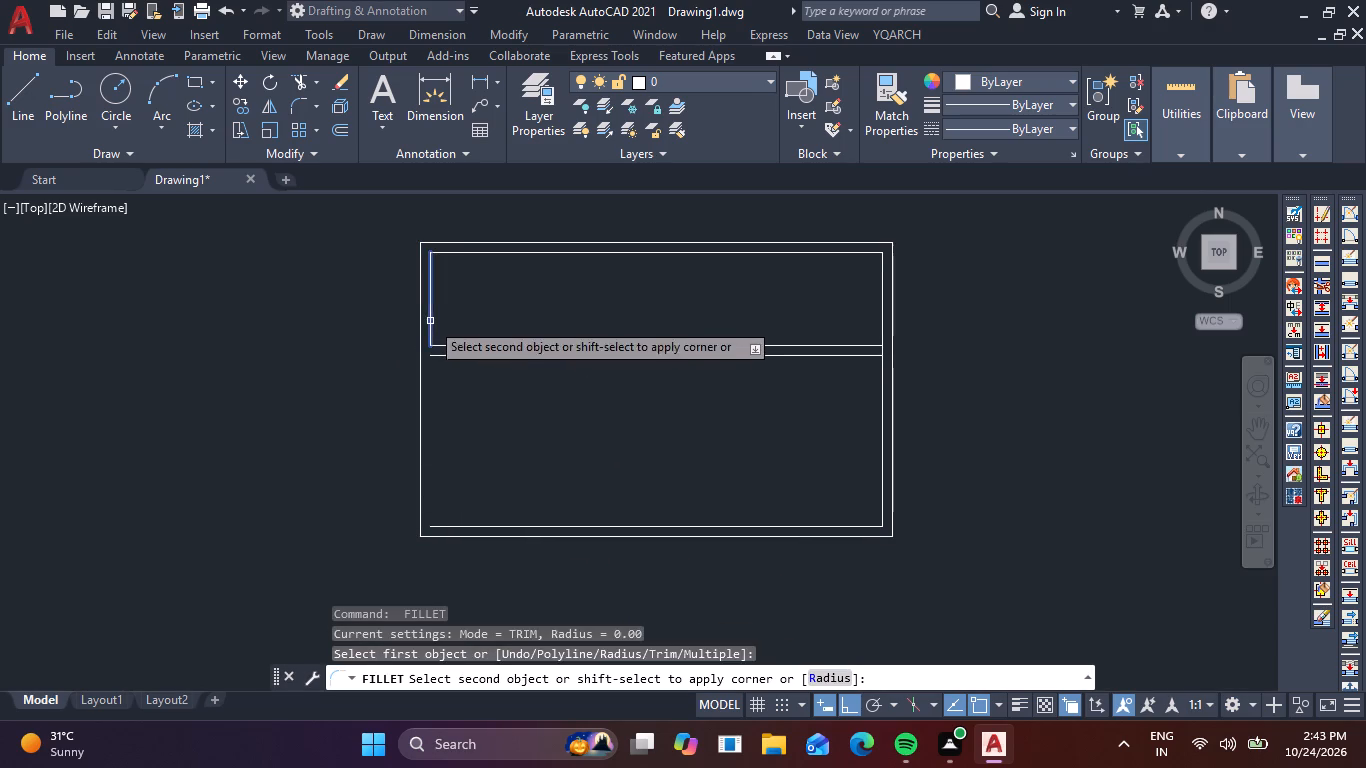
click(499, 527)
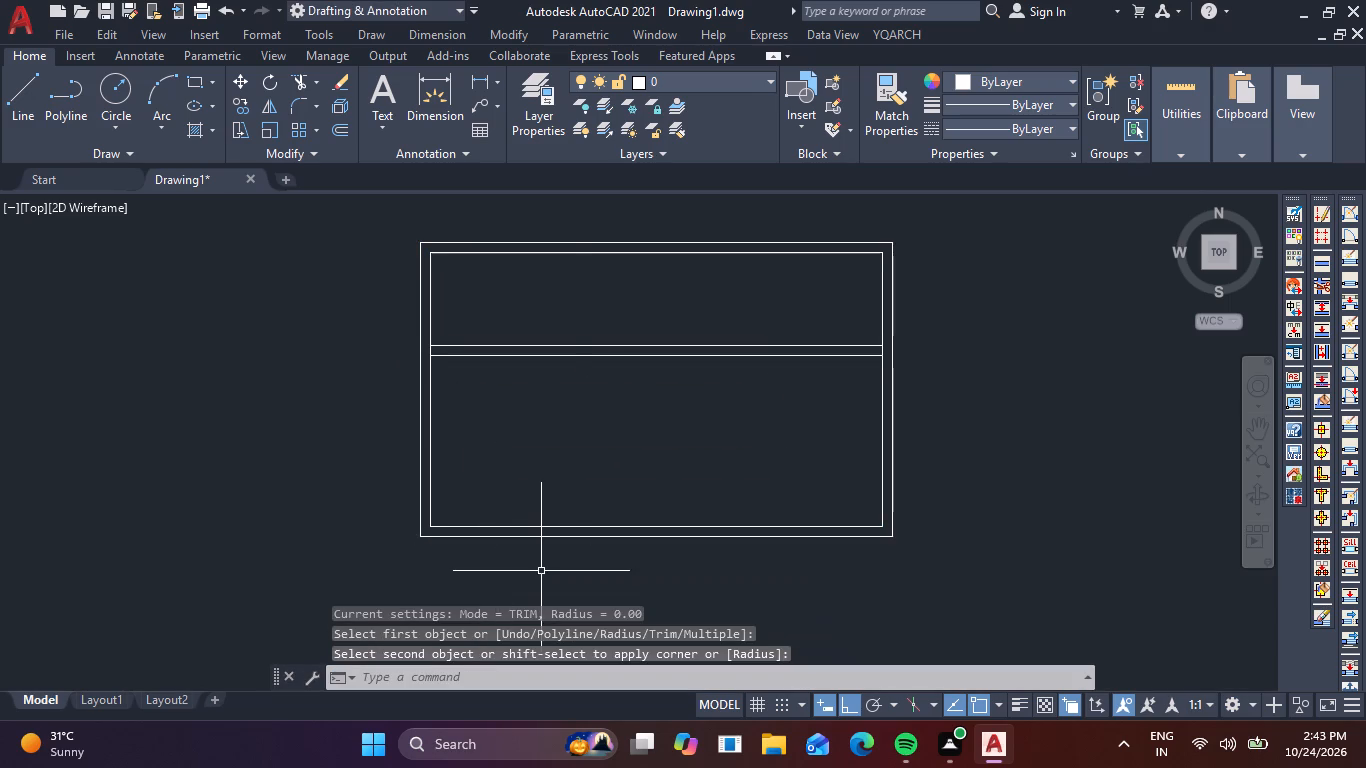
key(Escape)
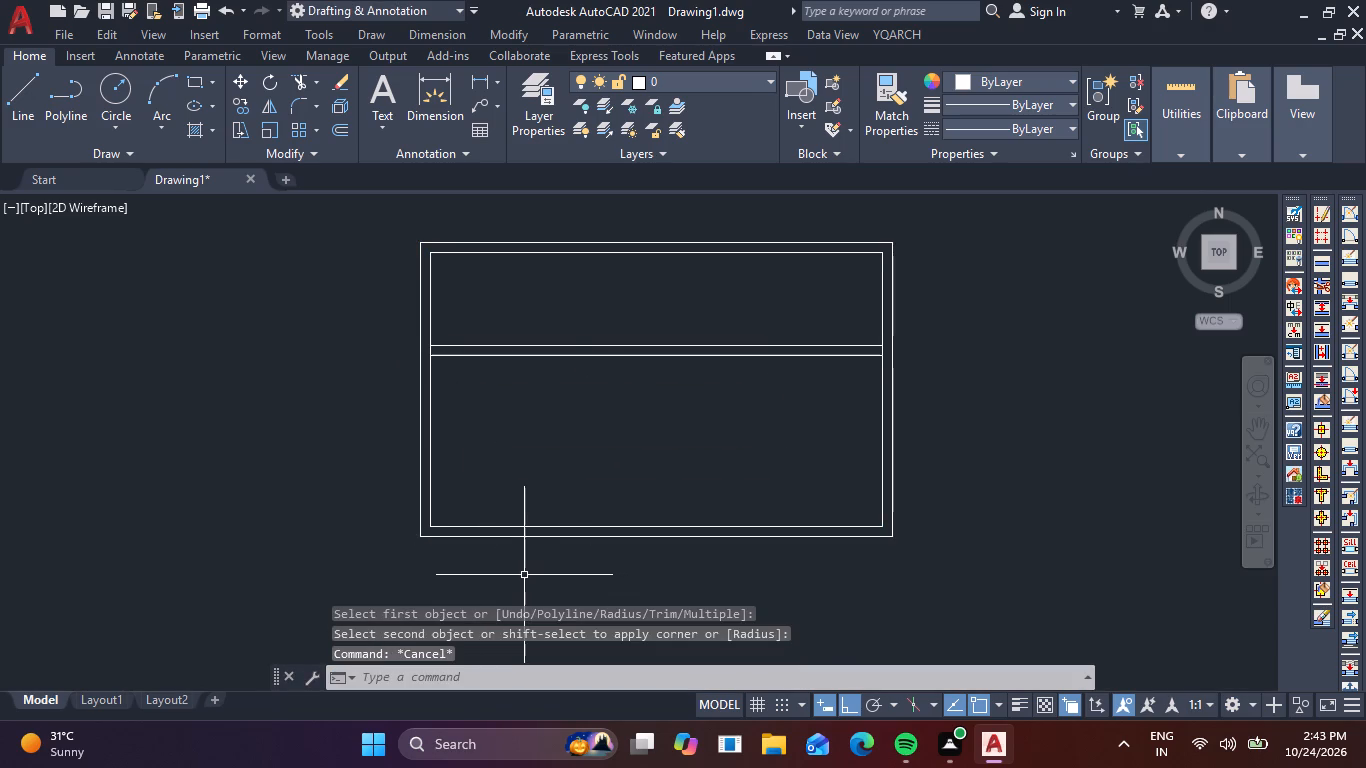
Trim the inner side wall lines between the two horizontal partition lines at both ends of the partition.
text(tr)
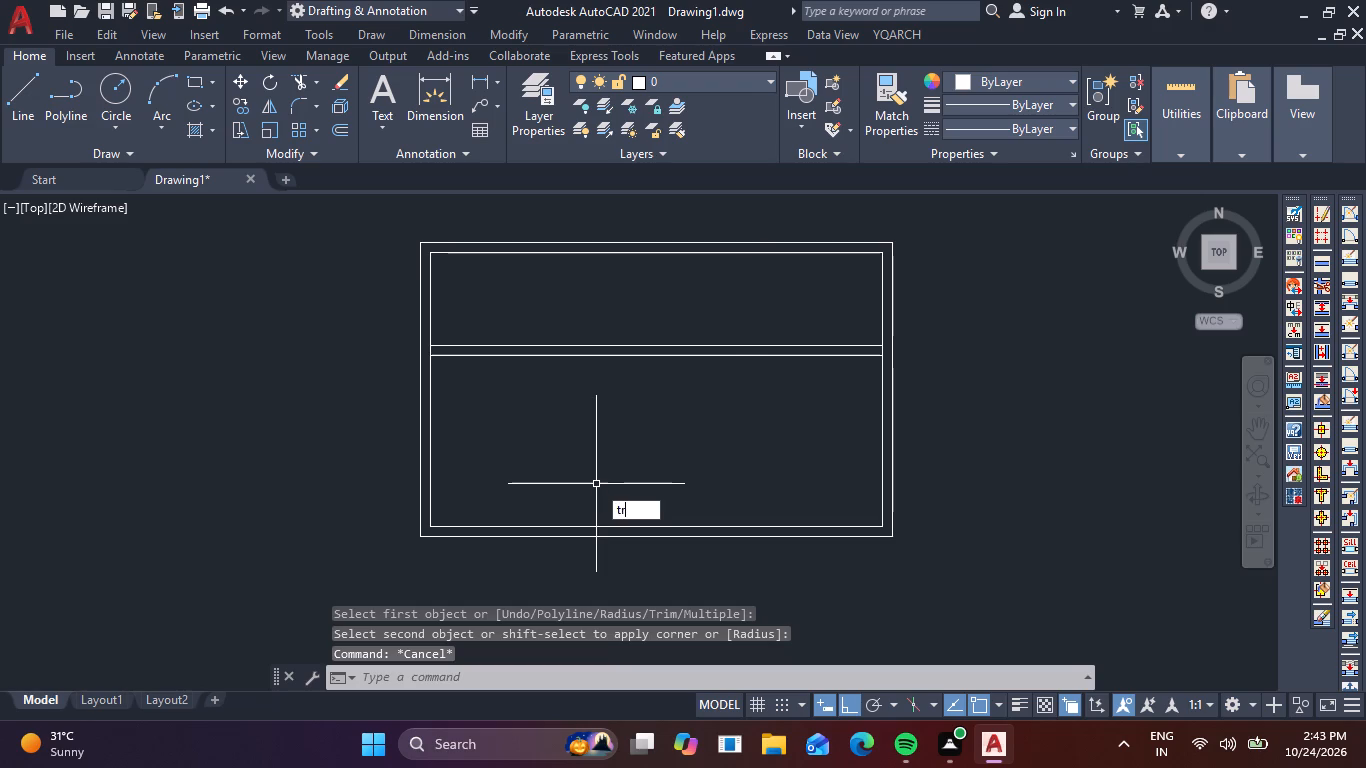
key(space)
scroll(433, 346, up, 3)
drag(397, 363, 406, 360)
click(439, 358)
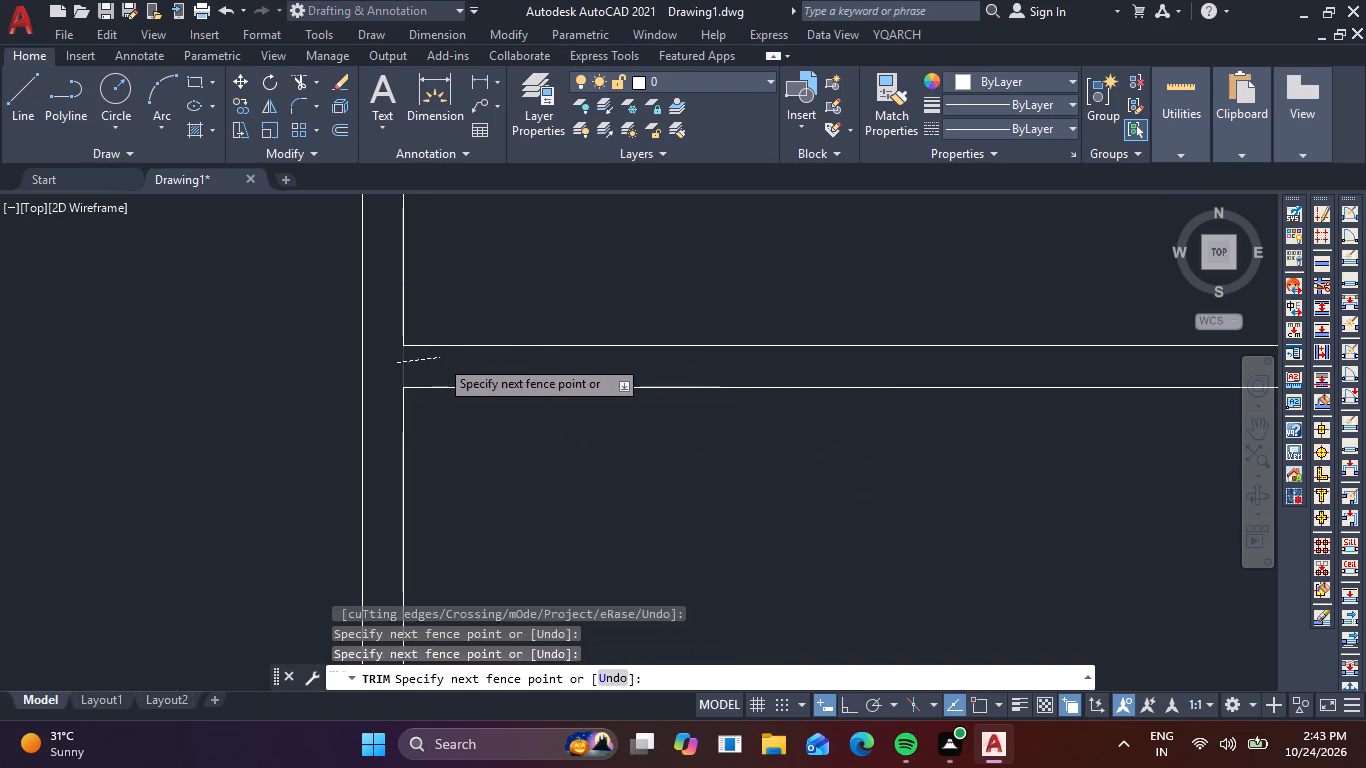
scroll(439, 372, down, 3)
scroll(894, 374, up, 4)
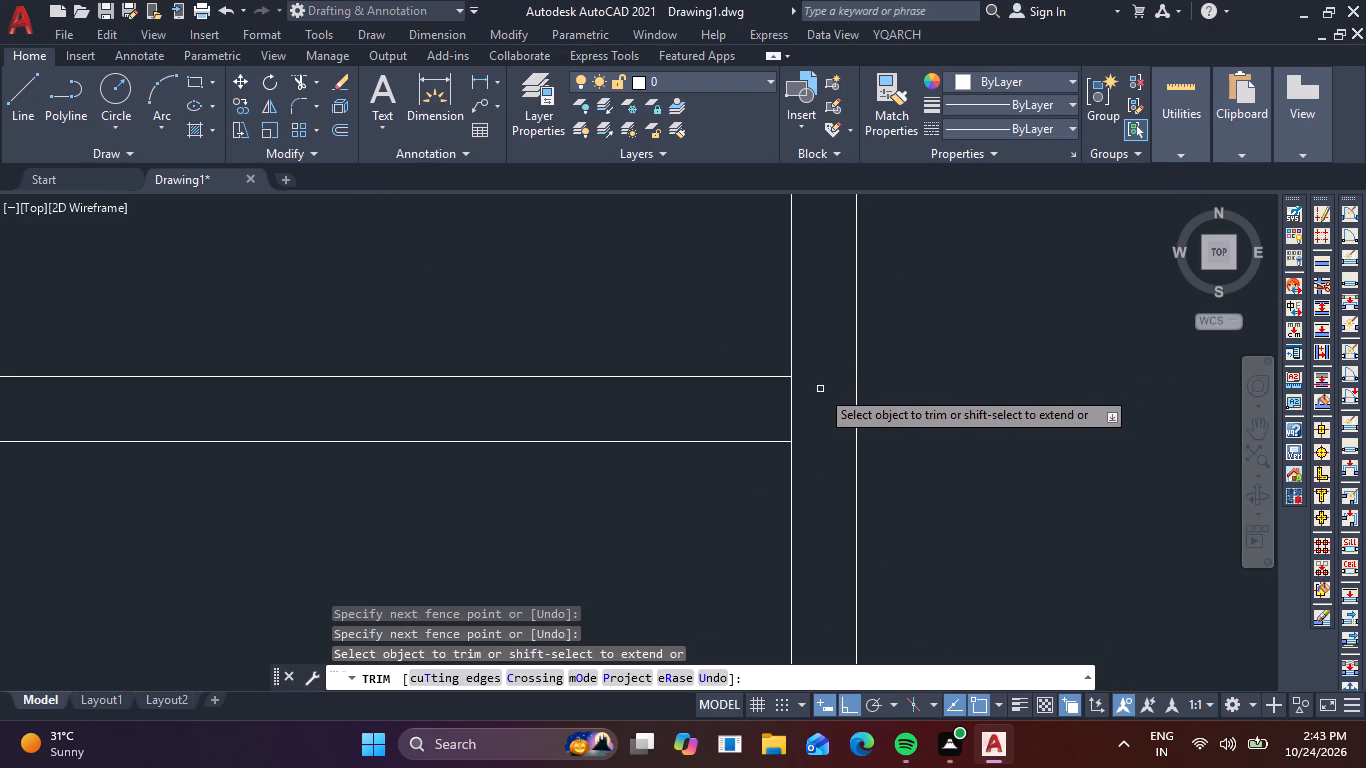
click(820, 389)
click(761, 400)
key(Escape)
scroll(761, 401, down, 2)
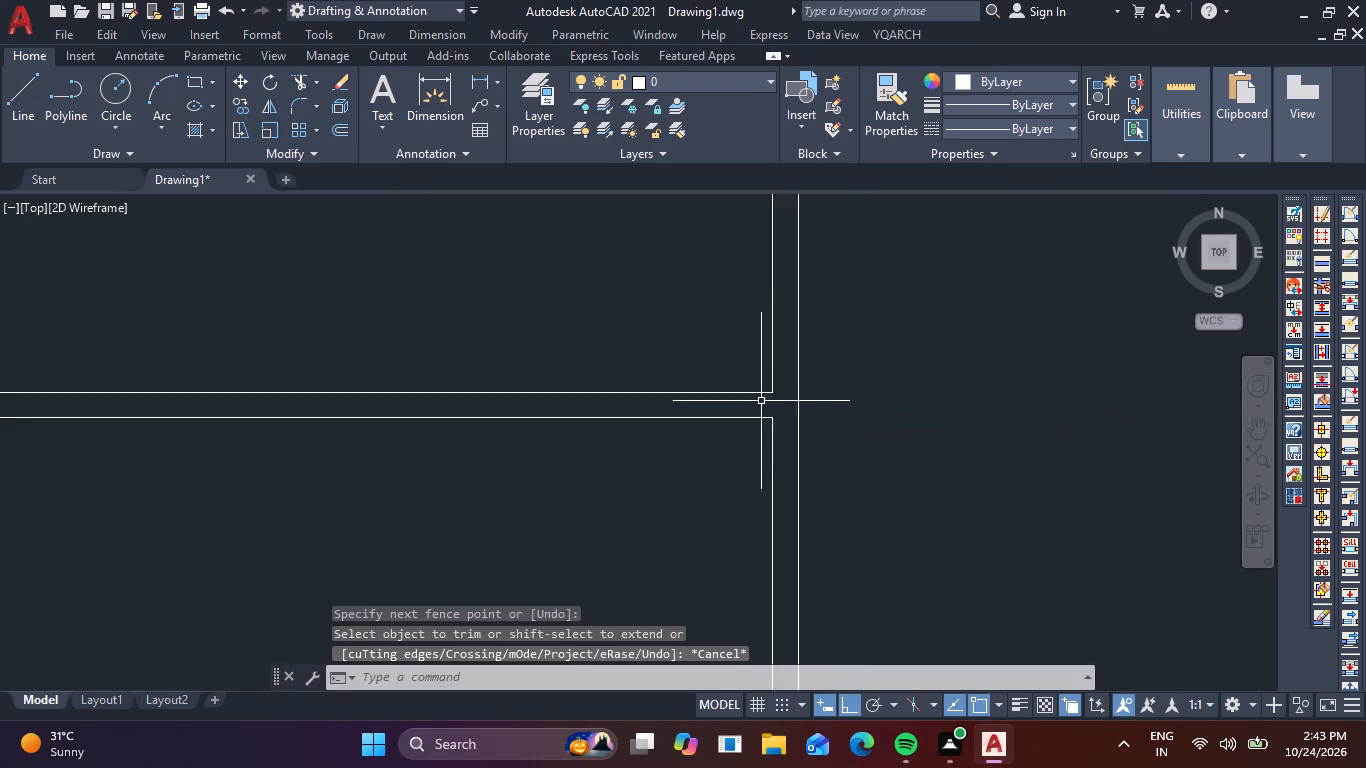
Offset the lower room's inner right wall line 2.8 m to the left, and offset the copy 0.20 m further left to form a partition.
scroll(761, 401, down, 1)
scroll(707, 483, down, 1)
middle_drag(693, 511, 661, 366)
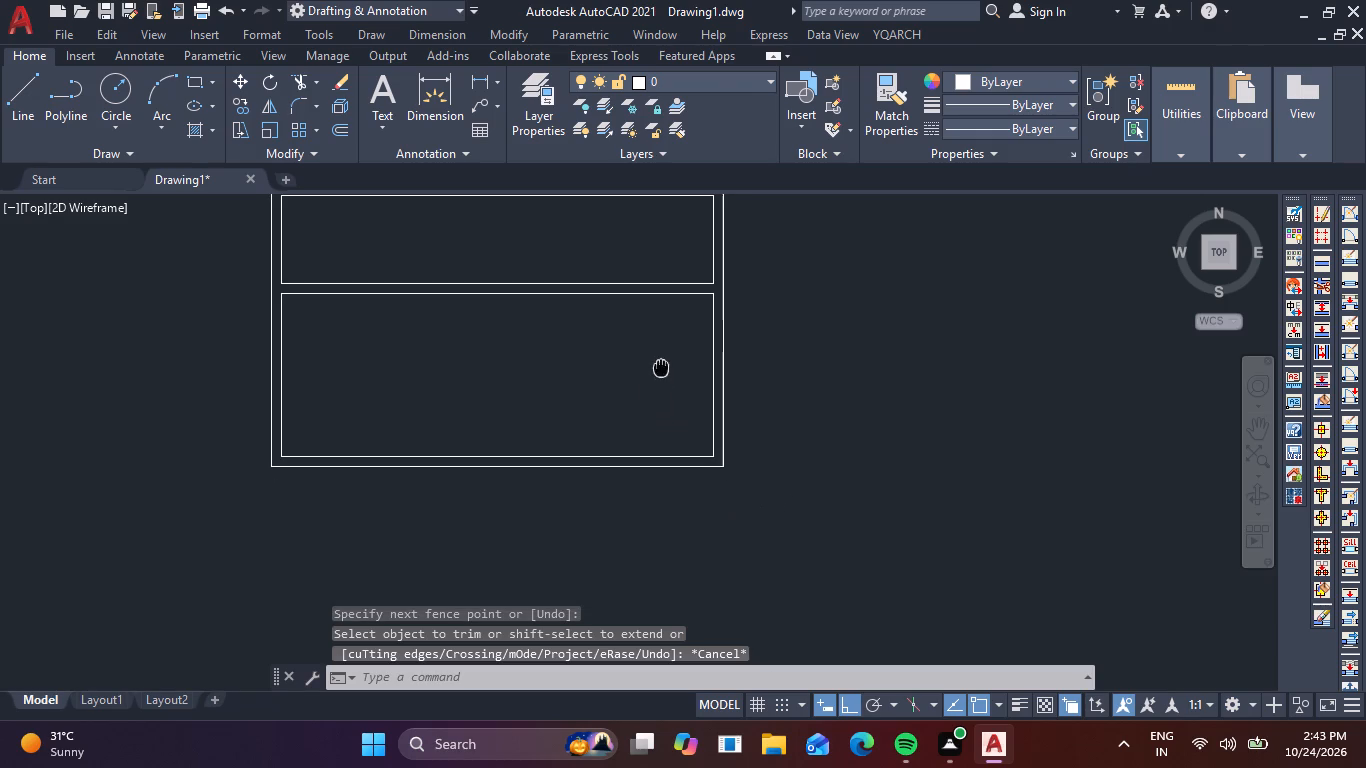
middle_drag(661, 366, 661, 365)
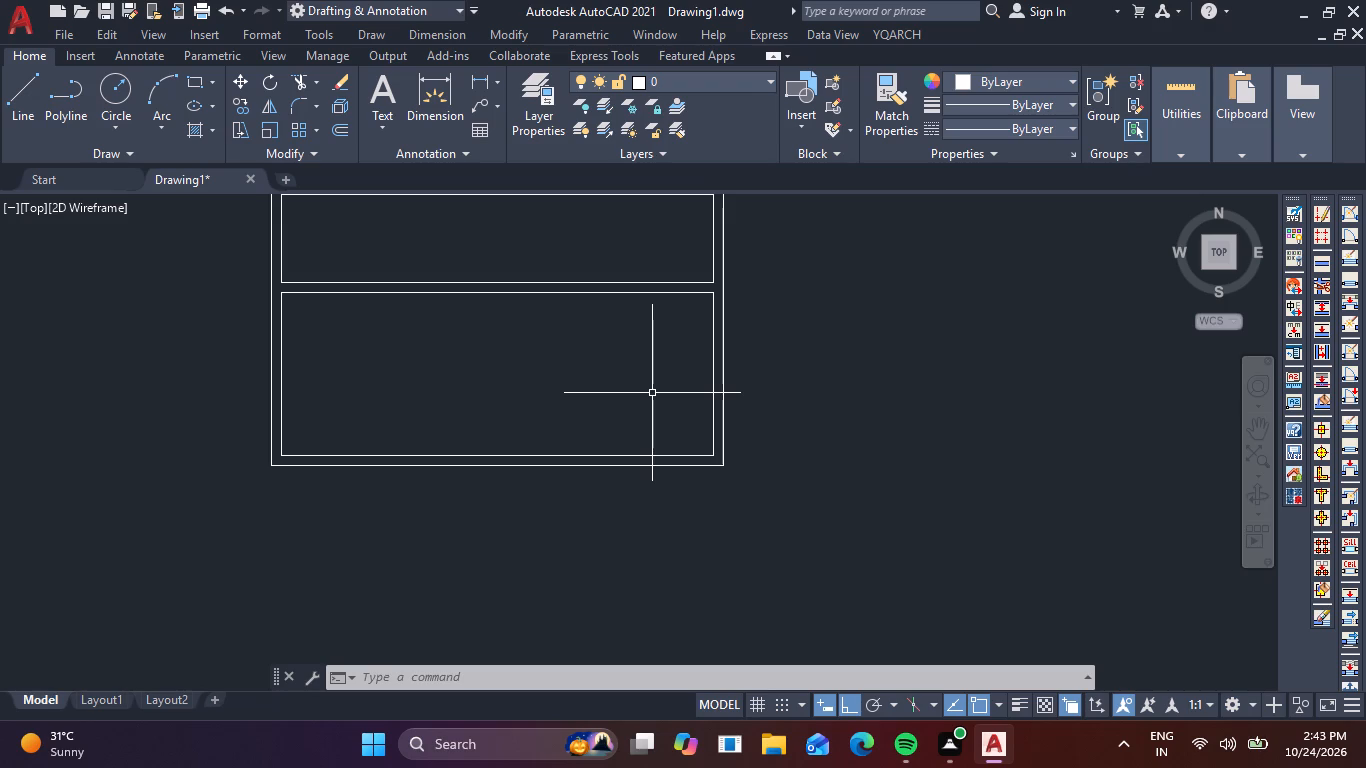
key(o)
key(Return)
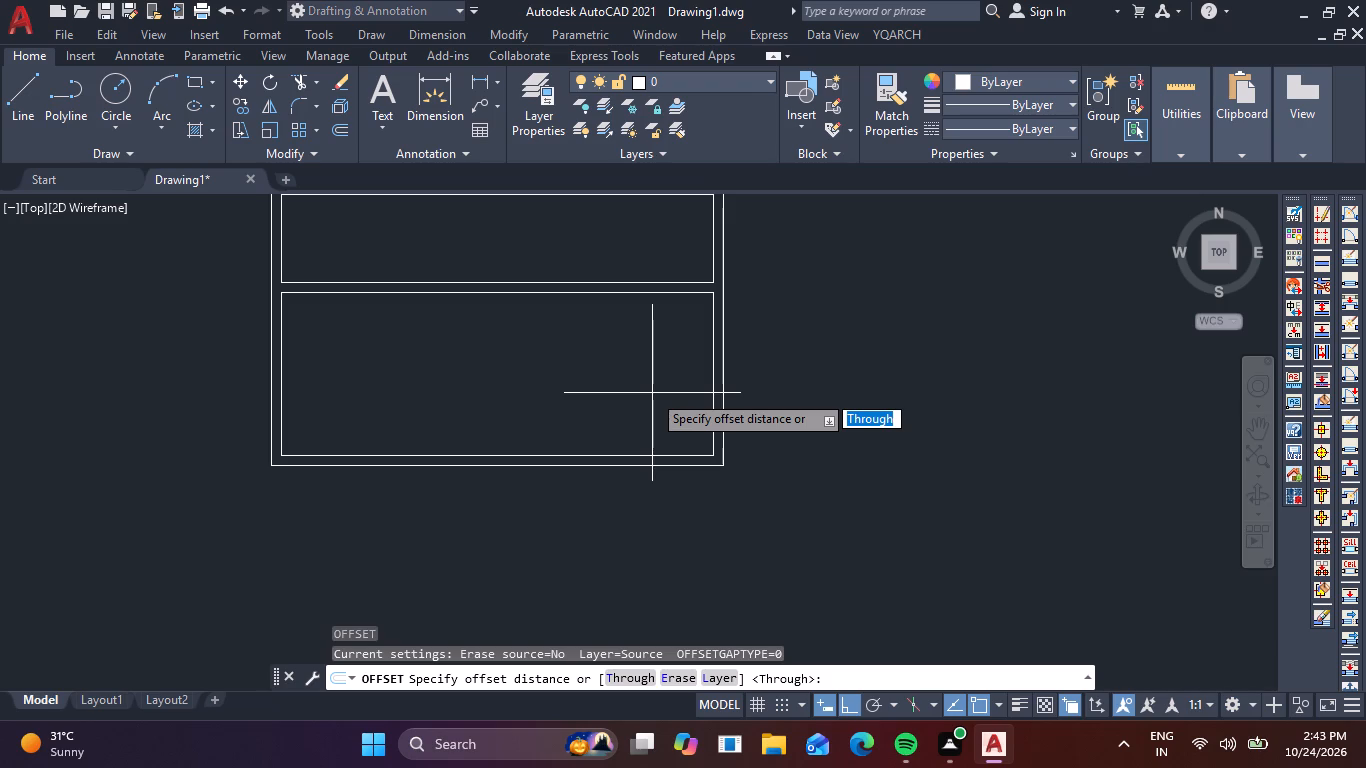
key(2)
key(period)
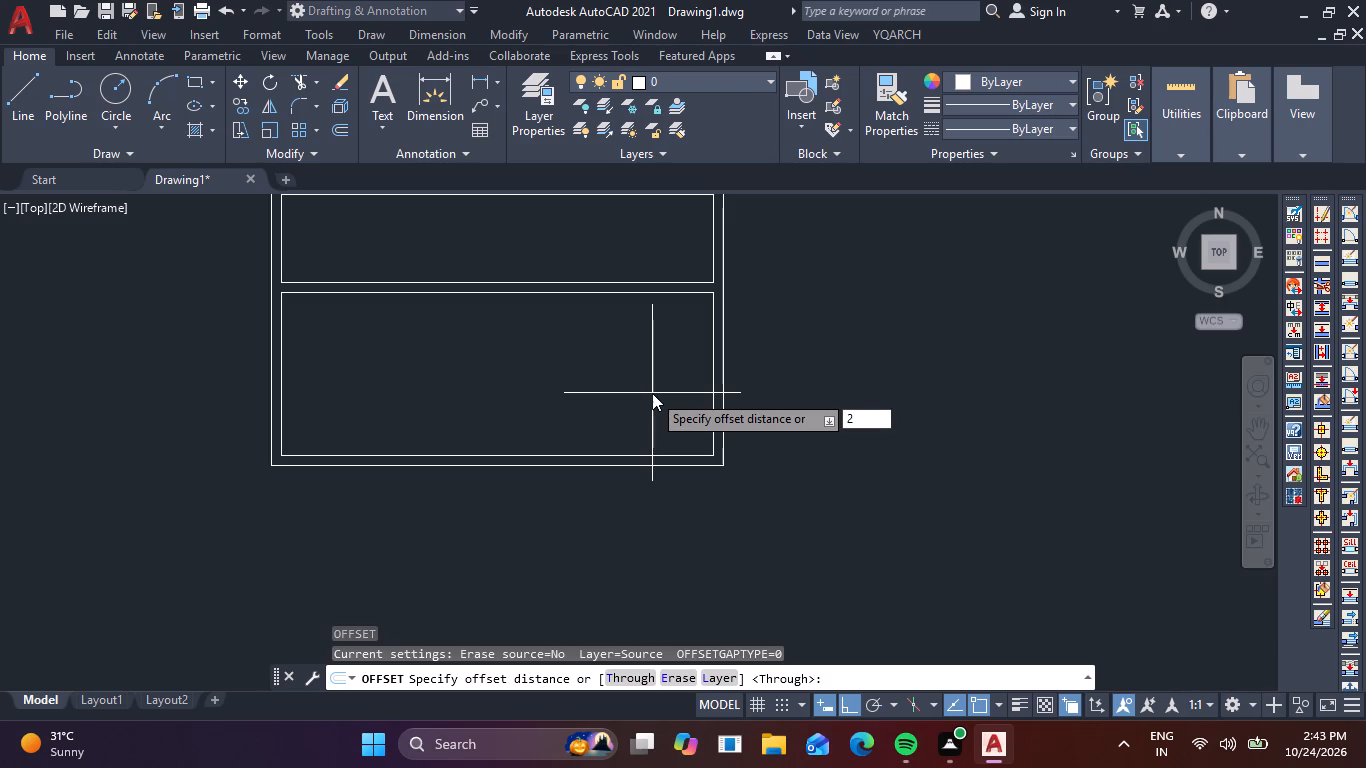
key(8)
key(Return)
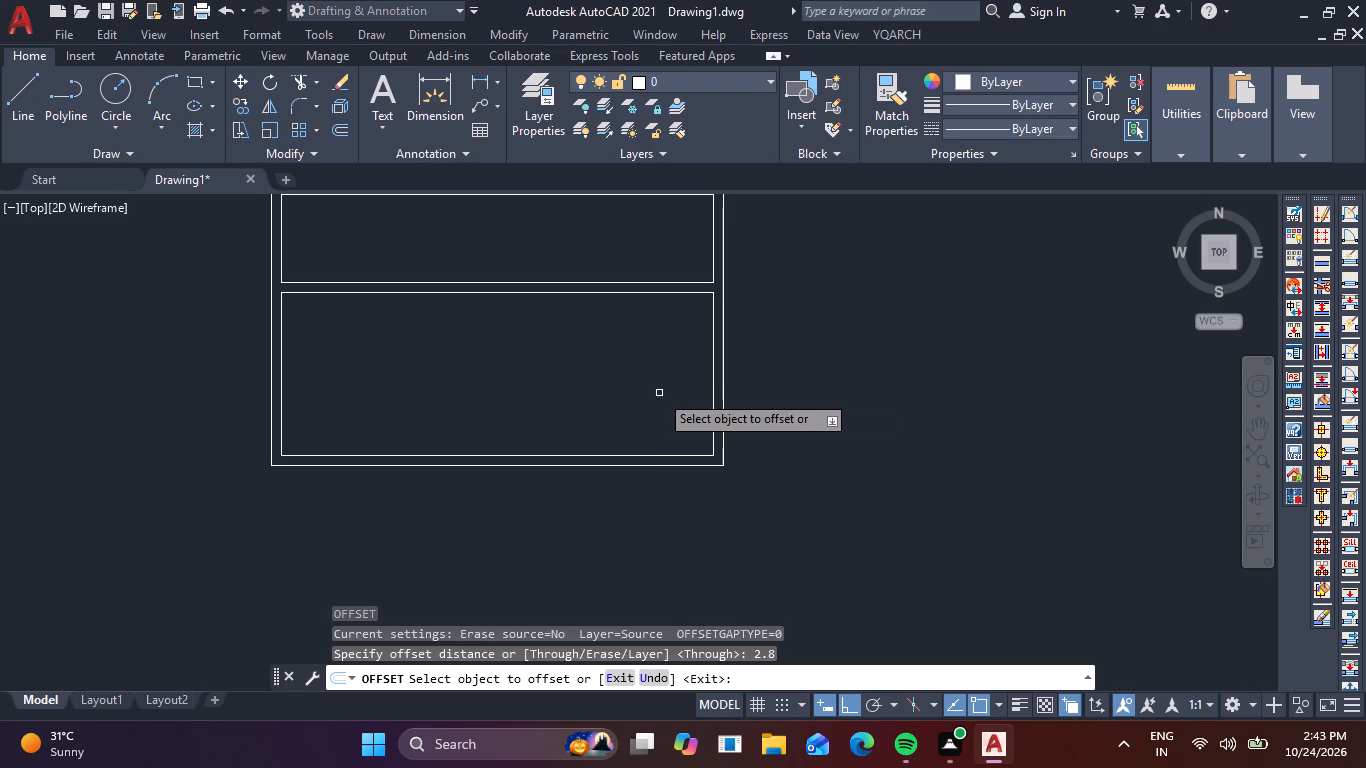
click(712, 385)
click(596, 408)
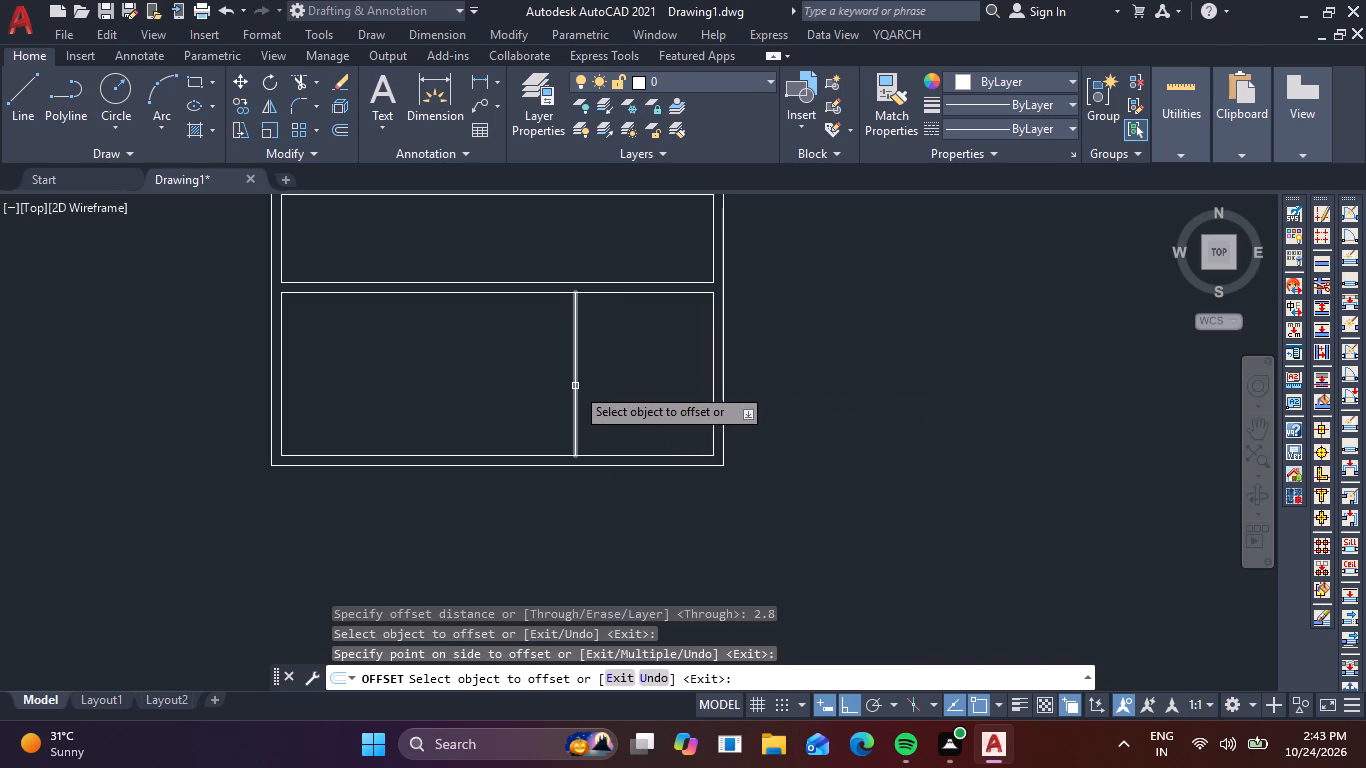
click(575, 386)
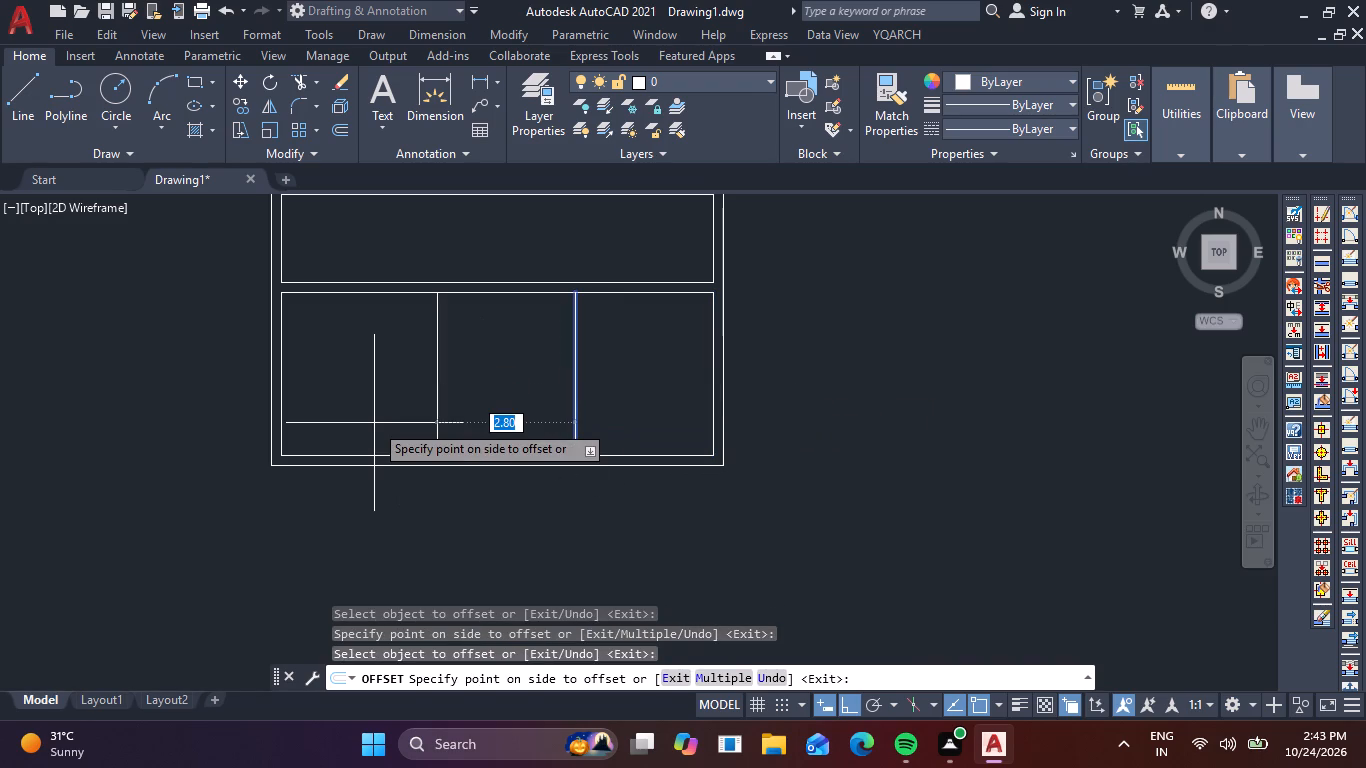
key(period)
key(2)
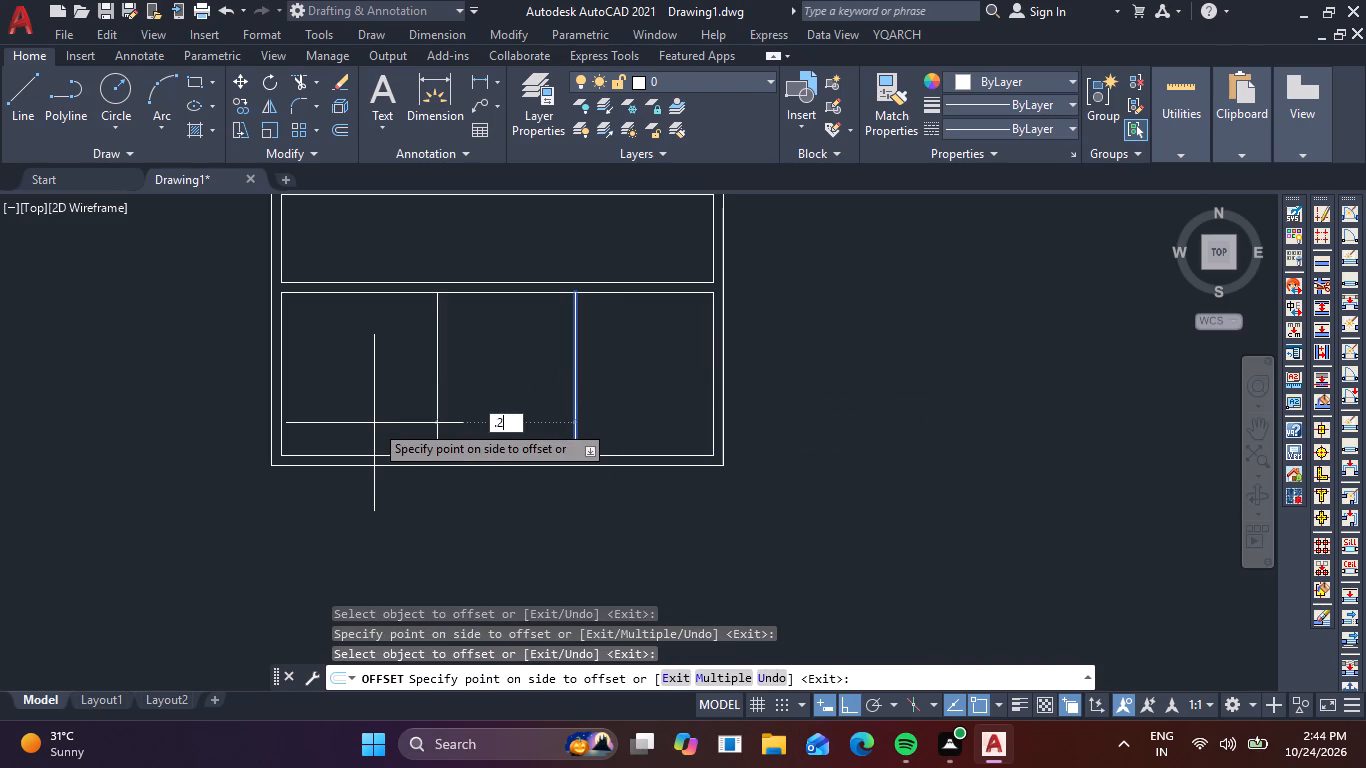
key(apostrophe)
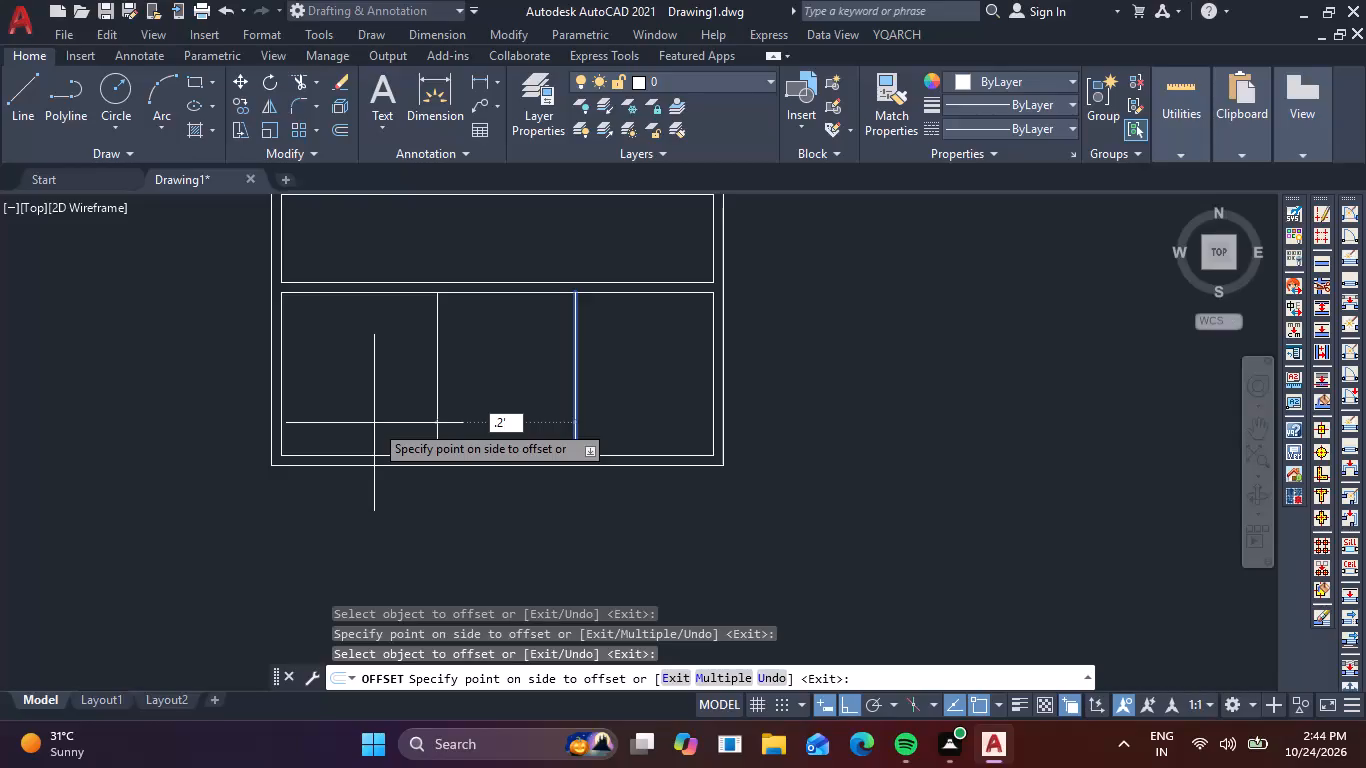
key(BackSpace)
key(0)
key(Return)
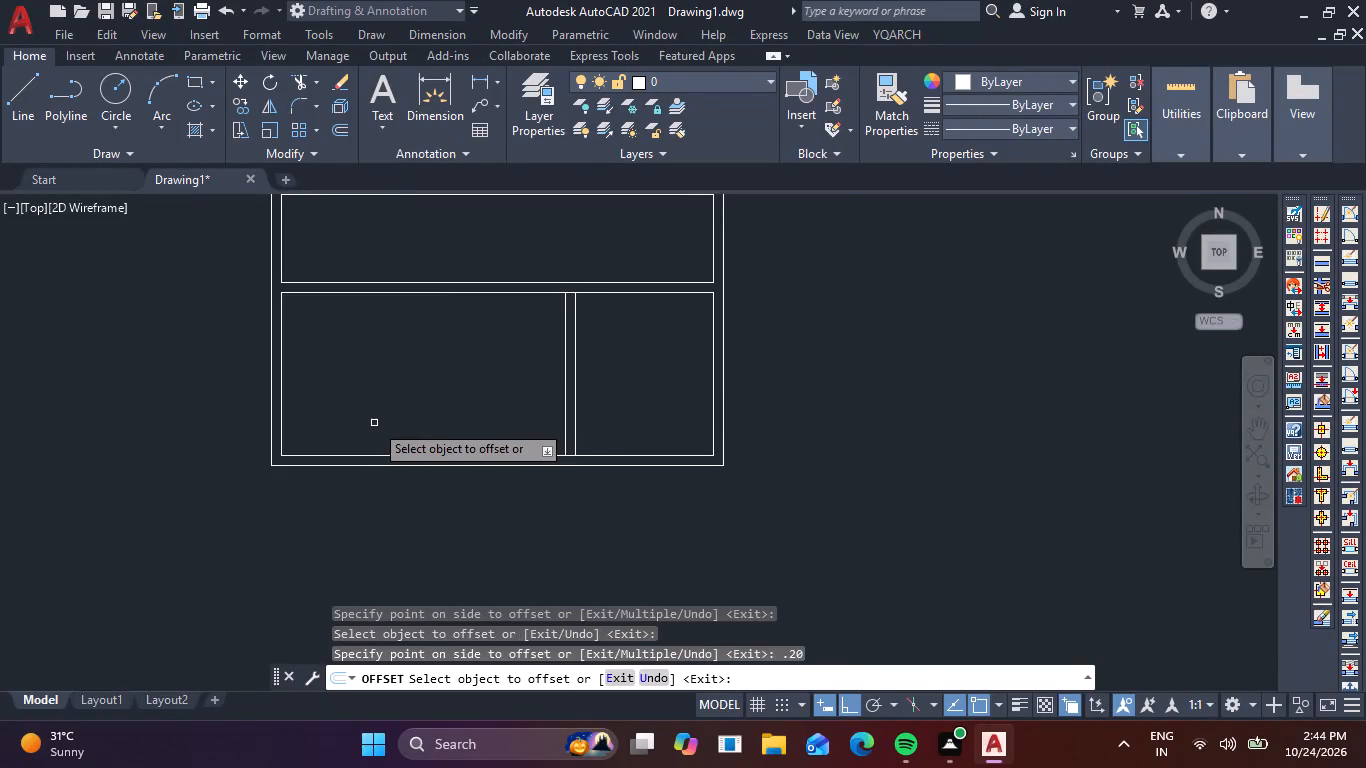
key(Escape)
key(Escape)
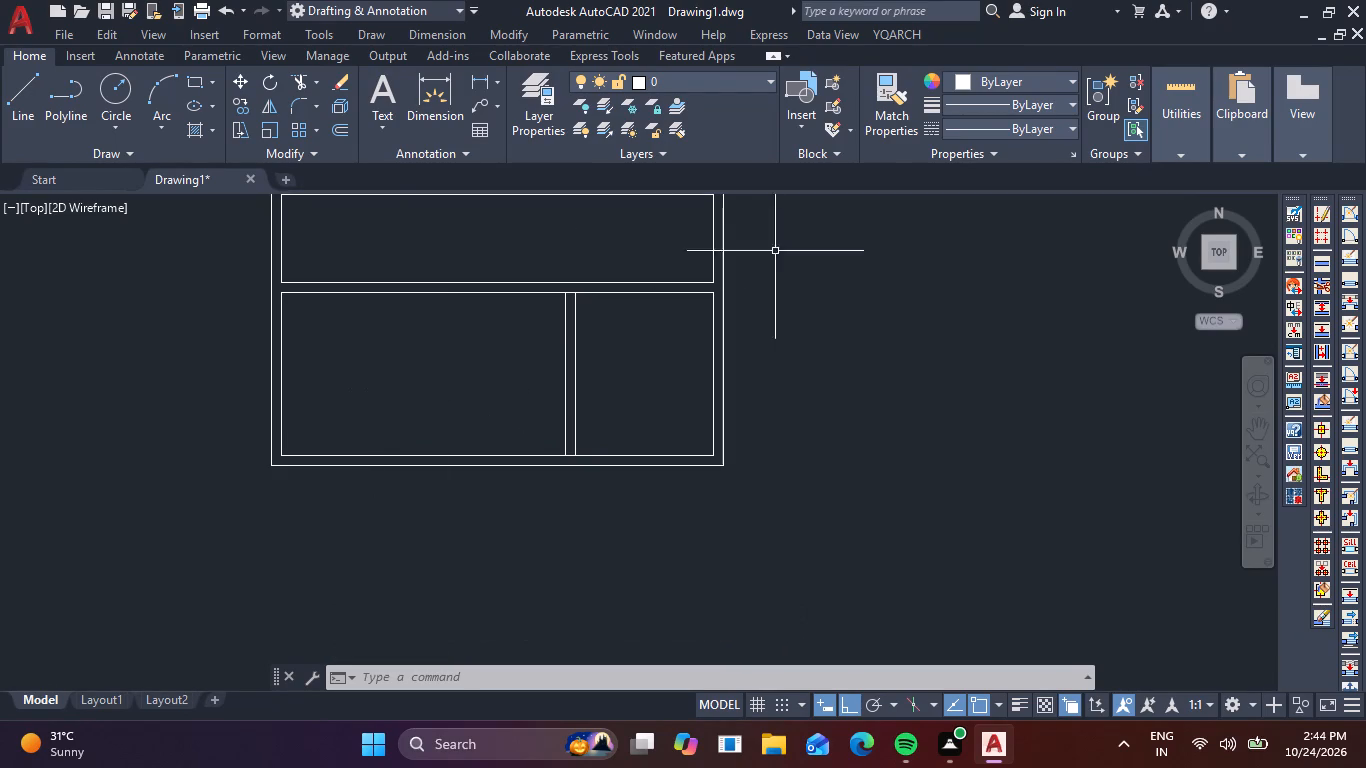
Measure the width and depth of the lower room to the left of the partition.
click(1190, 143)
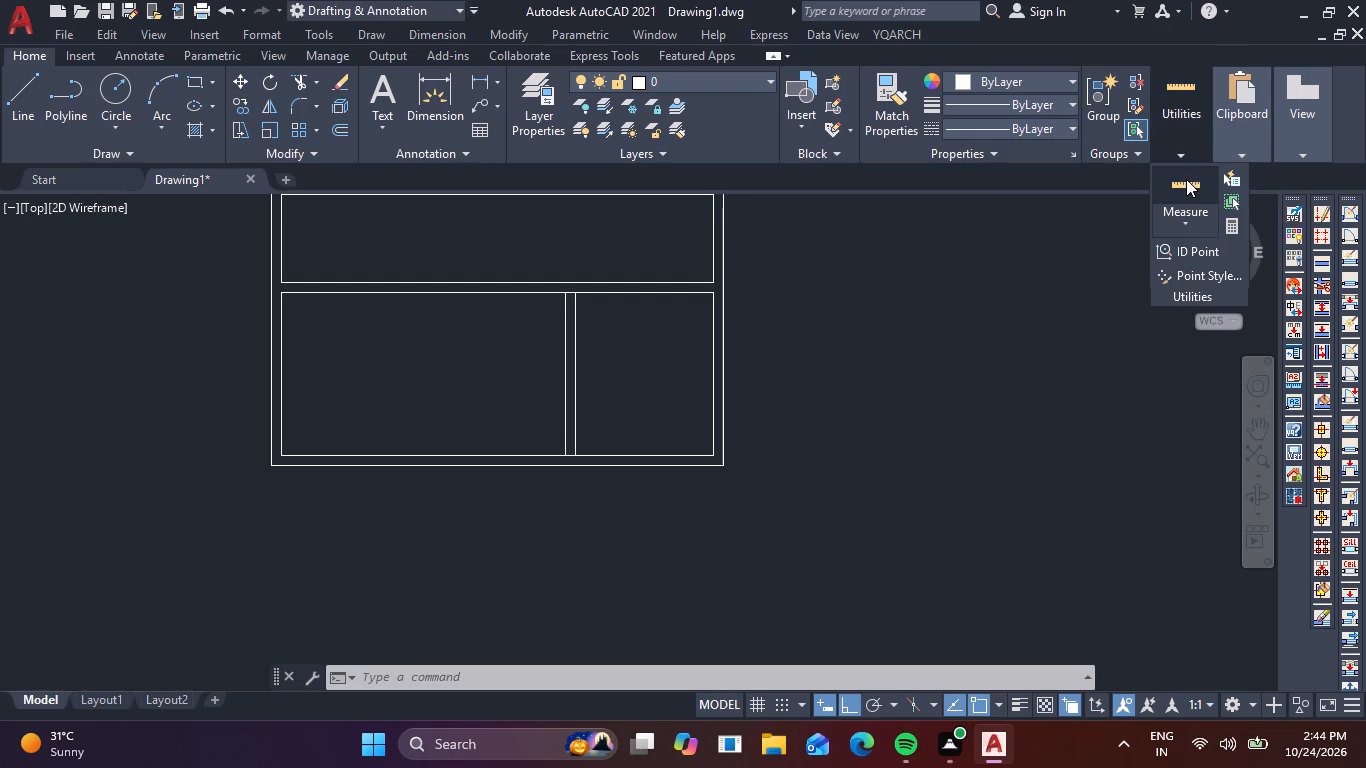
click(1186, 179)
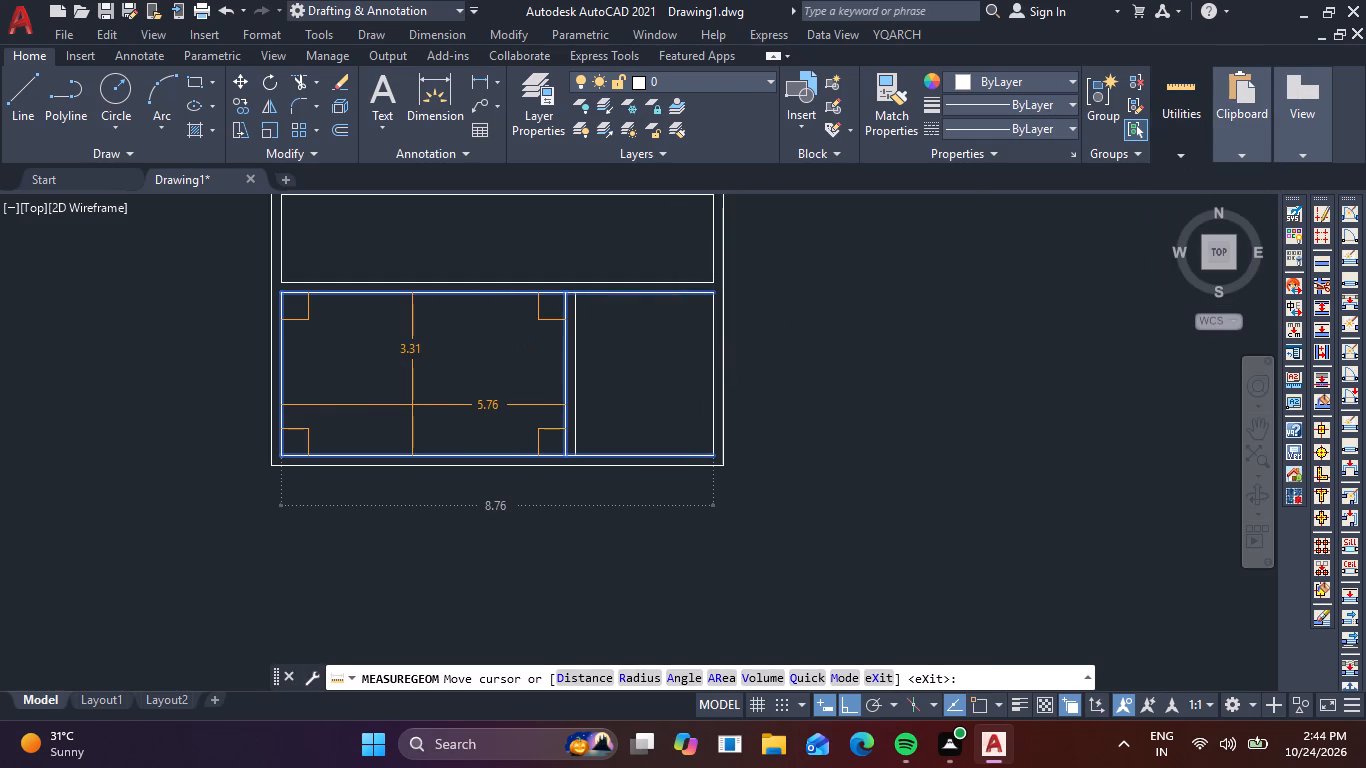
key(Escape)
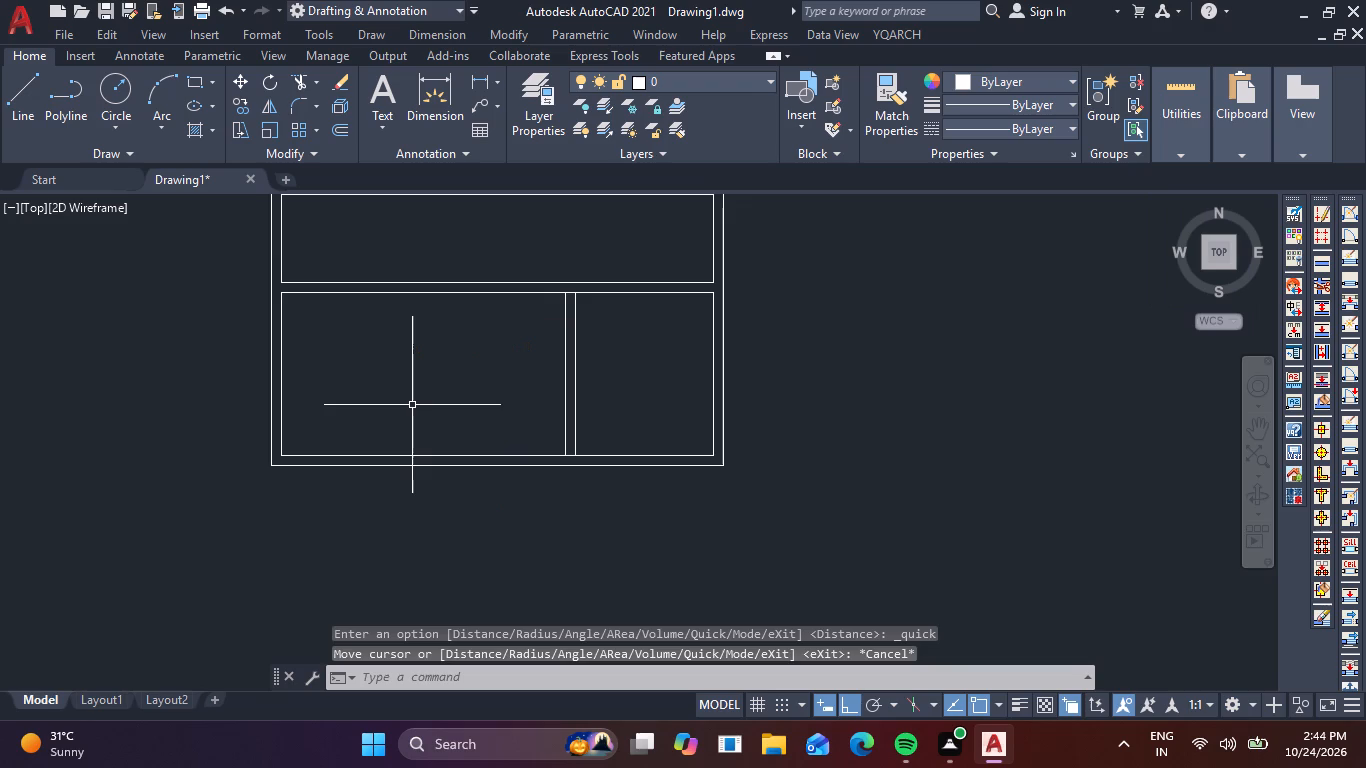
Offset the partition's left line 1.80 m to the left, and offset the copy 0.20 m further left to form a second partition.
key(o)
key(Return)
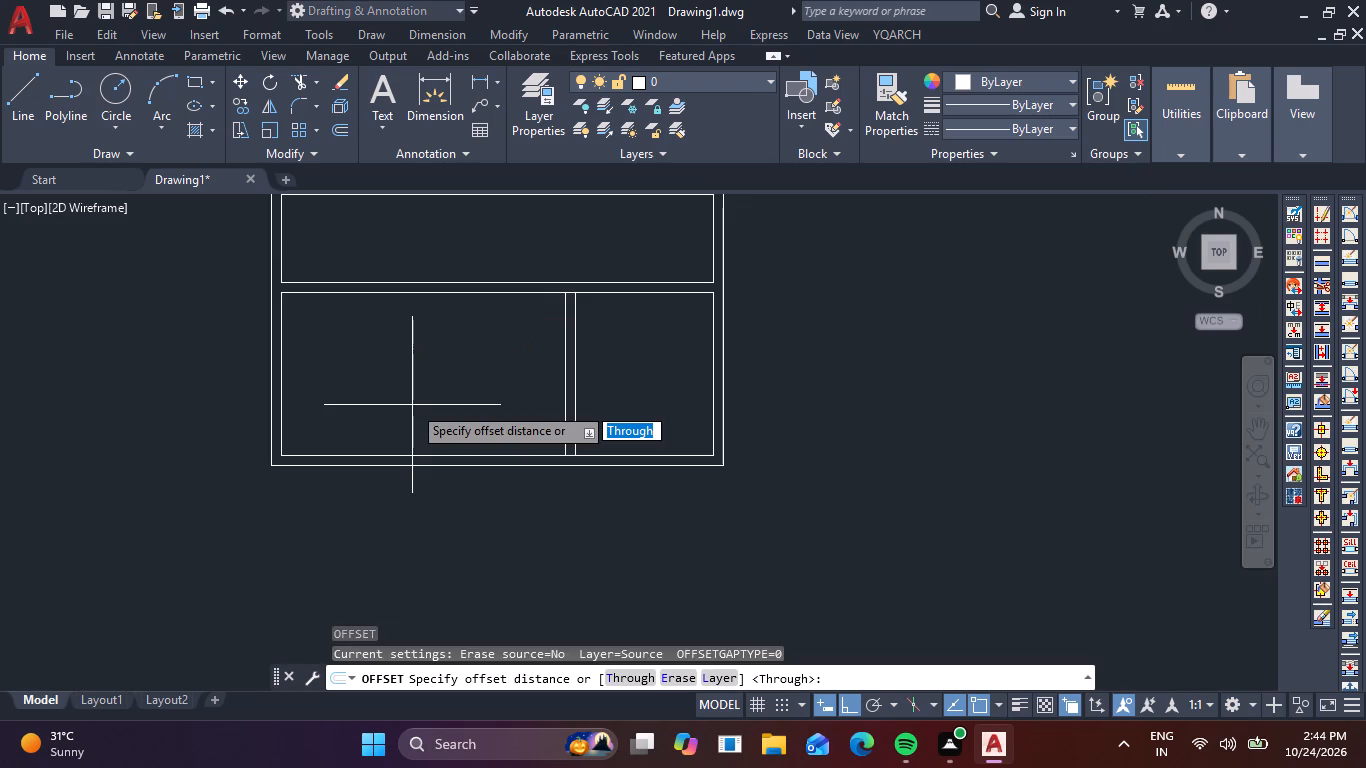
text(1.)
key(8)
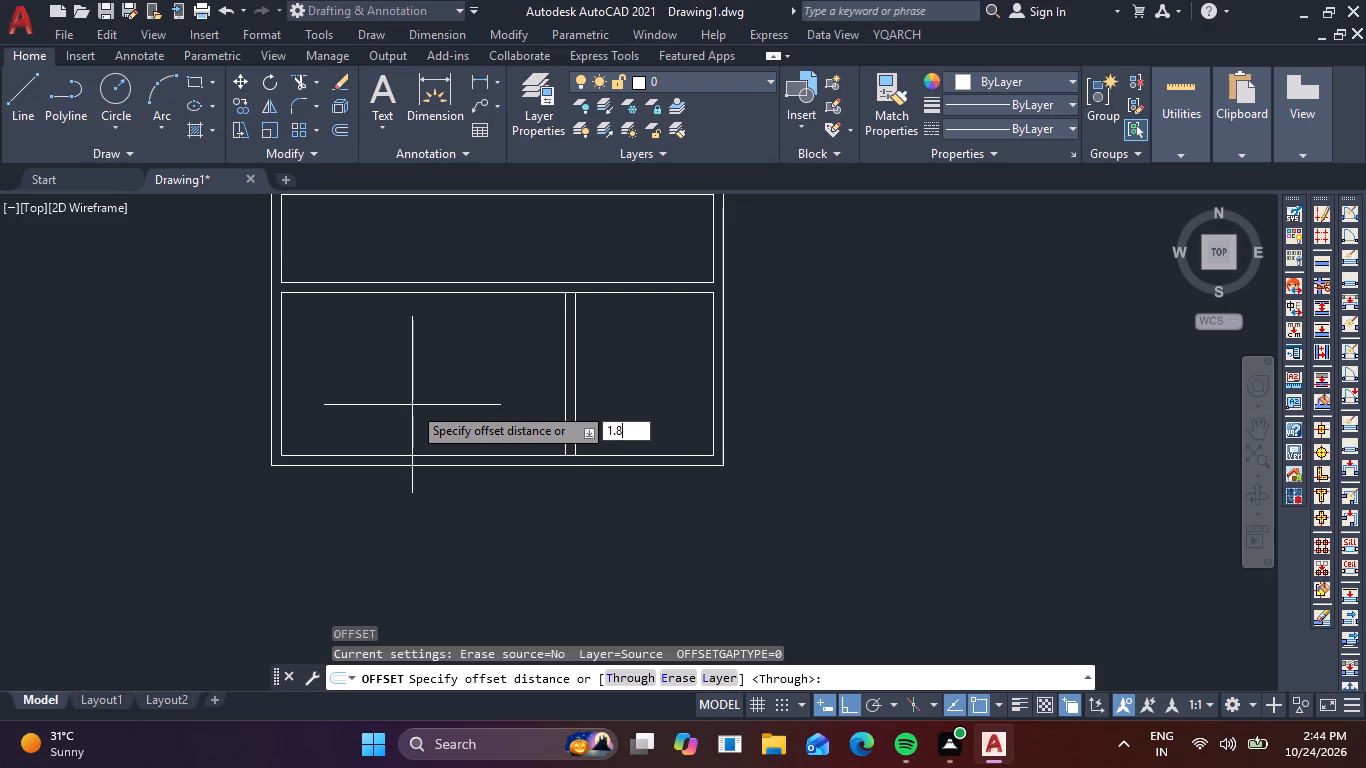
key(0)
key(Return)
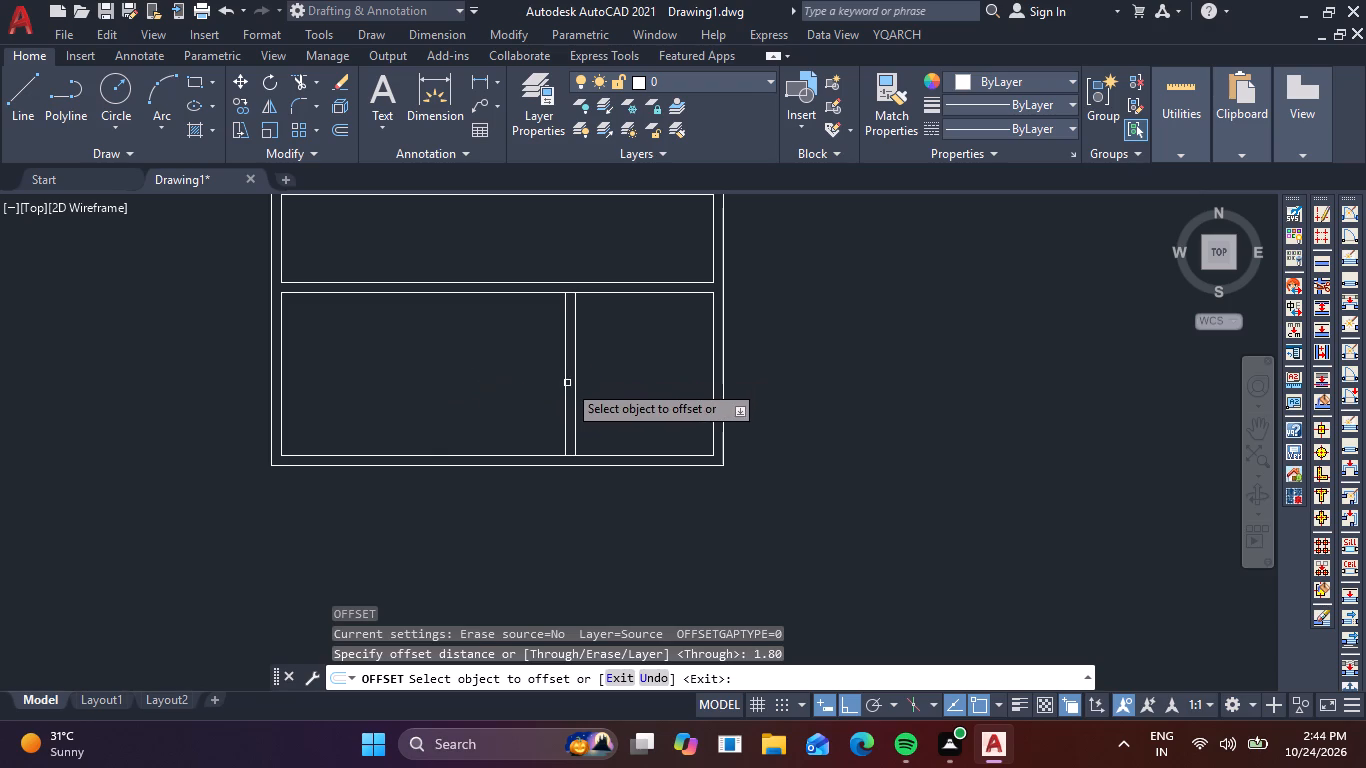
click(567, 383)
click(458, 408)
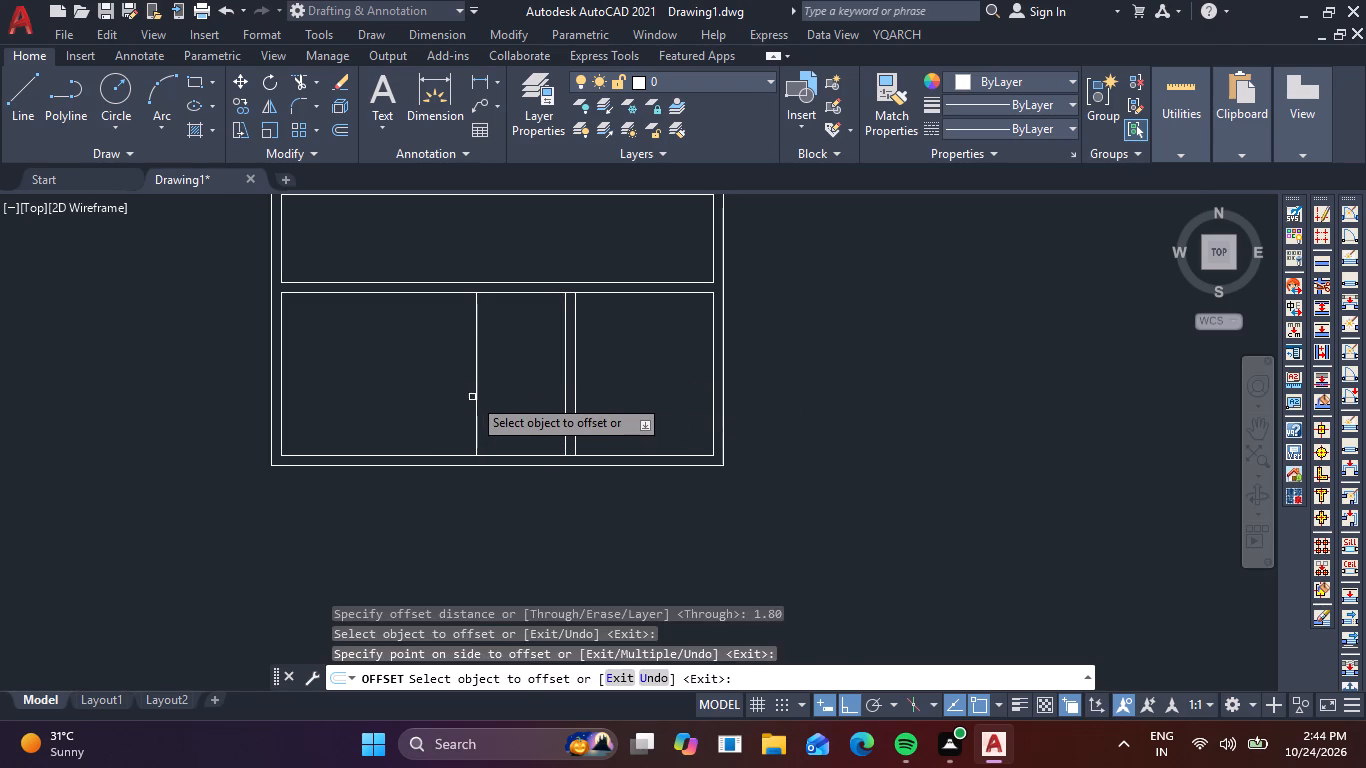
click(475, 398)
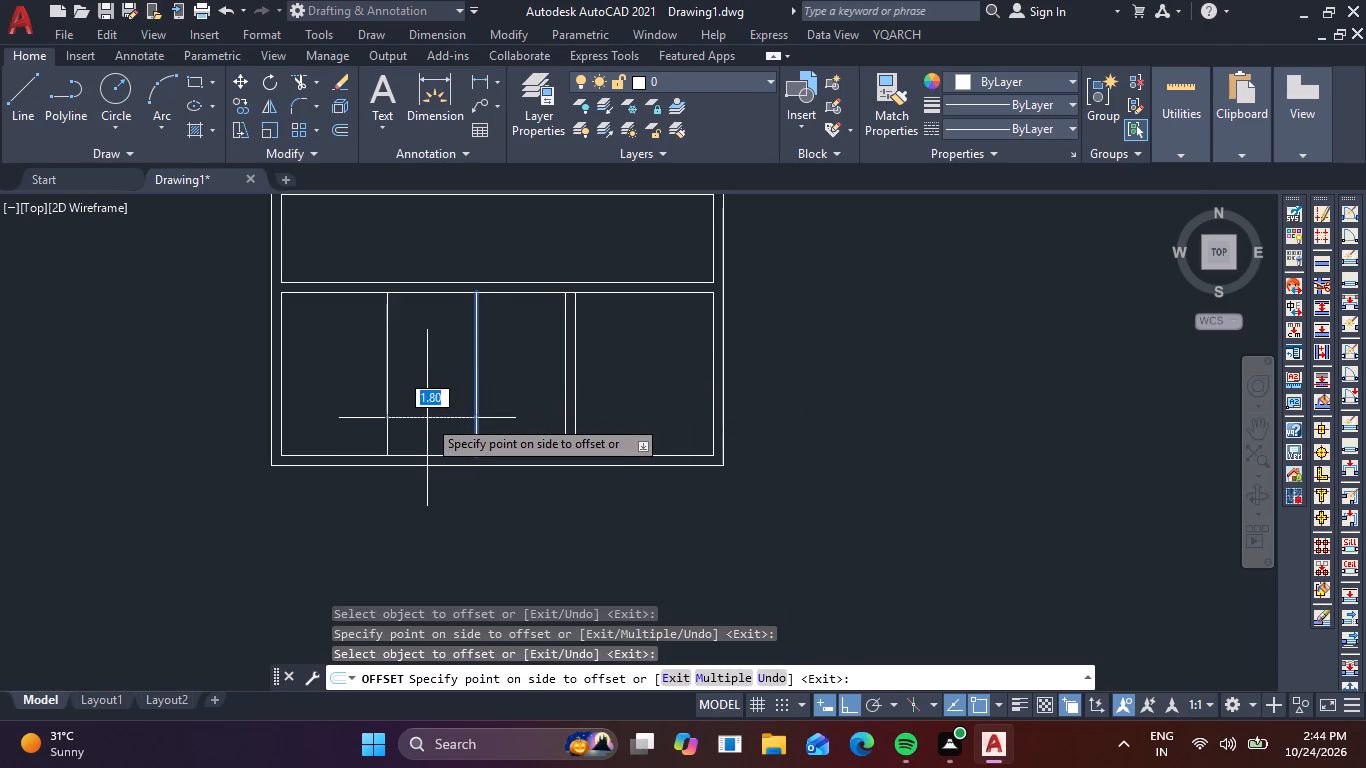
text(.20)
key(Return)
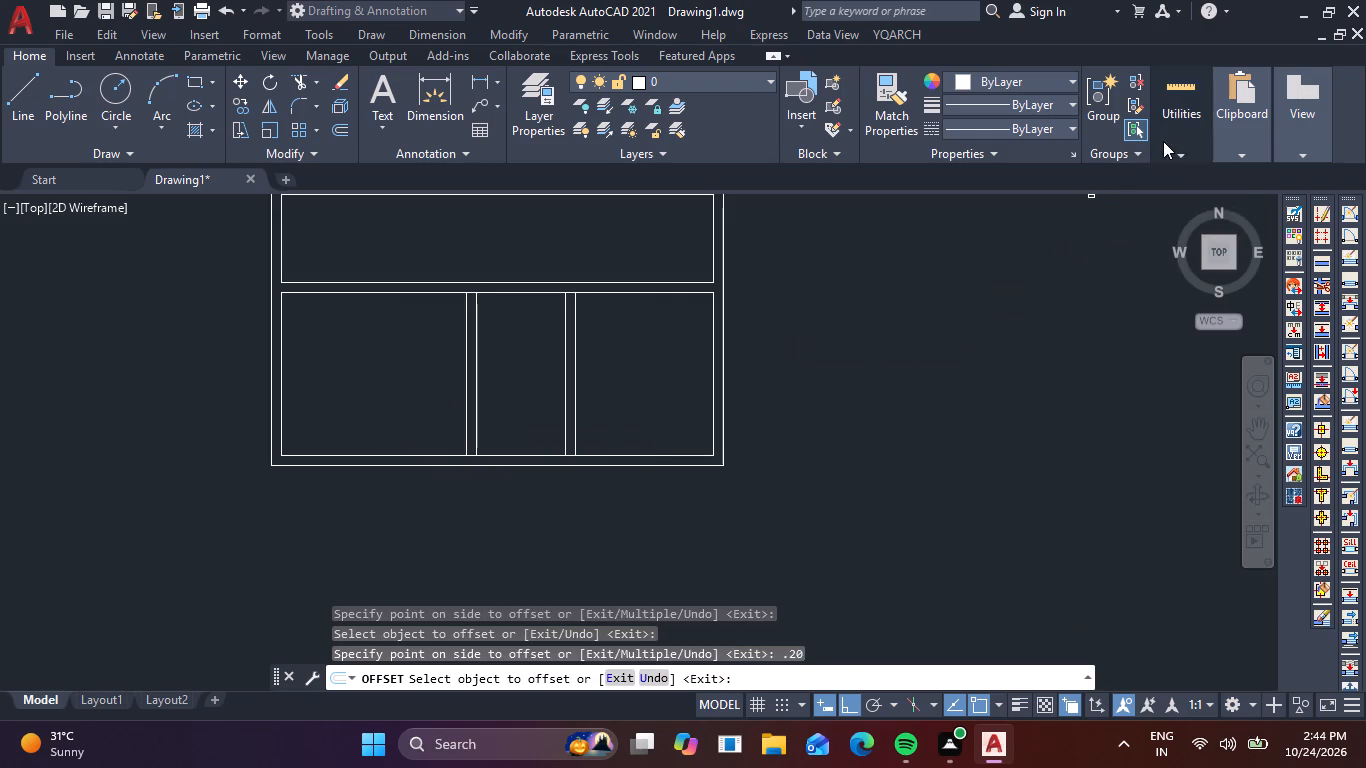
Measure the width and depth of the lower-left room beside the second partition.
click(1168, 141)
click(1168, 183)
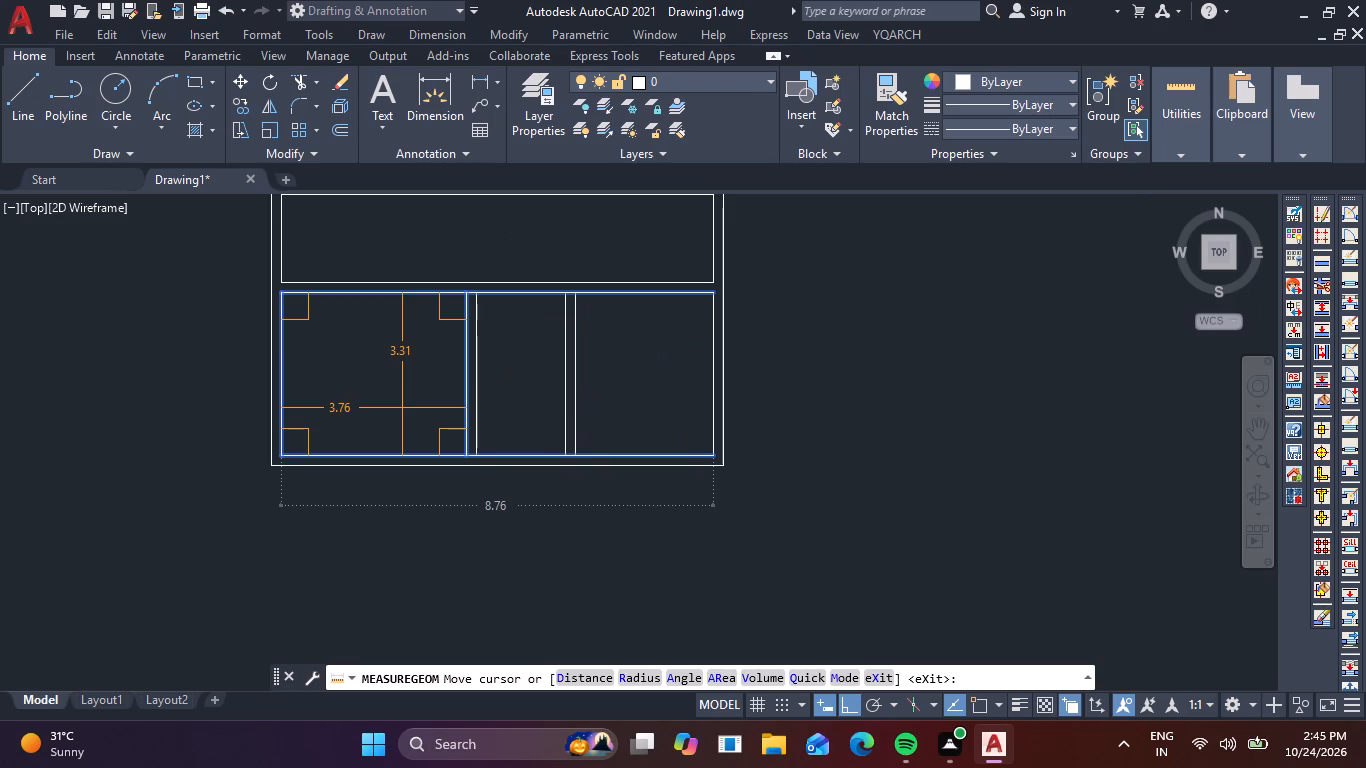
key(Escape)
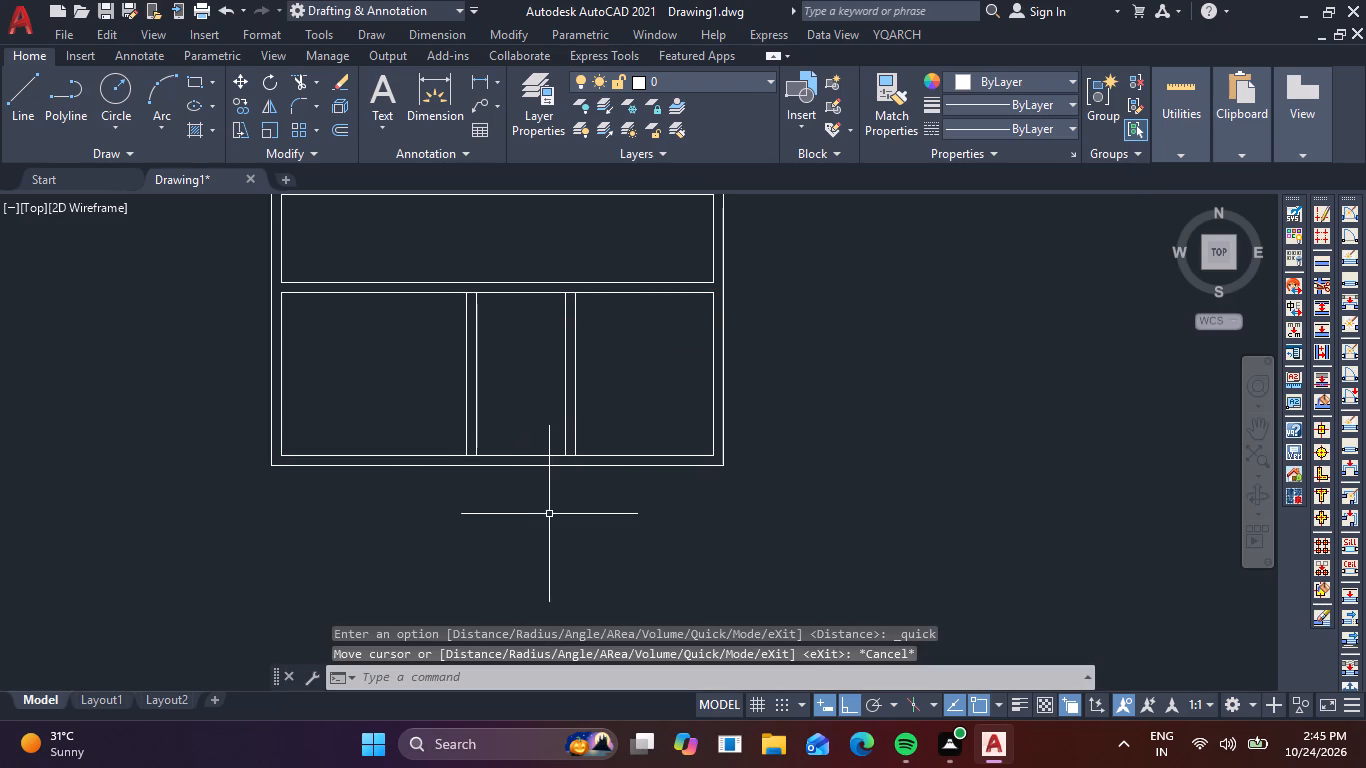
Extend the right line of the right-hand partition down to the outer bottom wall line.
middle_drag(546, 524, 519, 394)
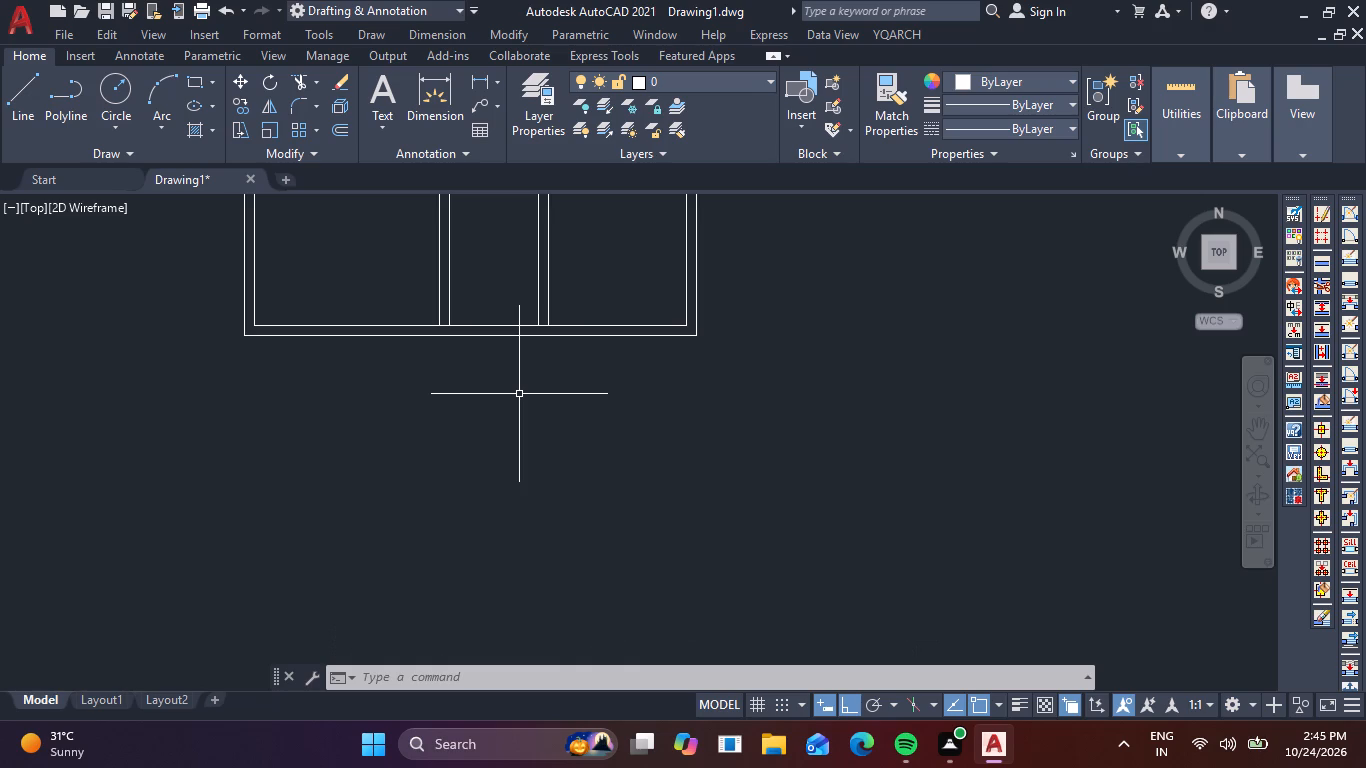
key(e)
text(x)
key(space)
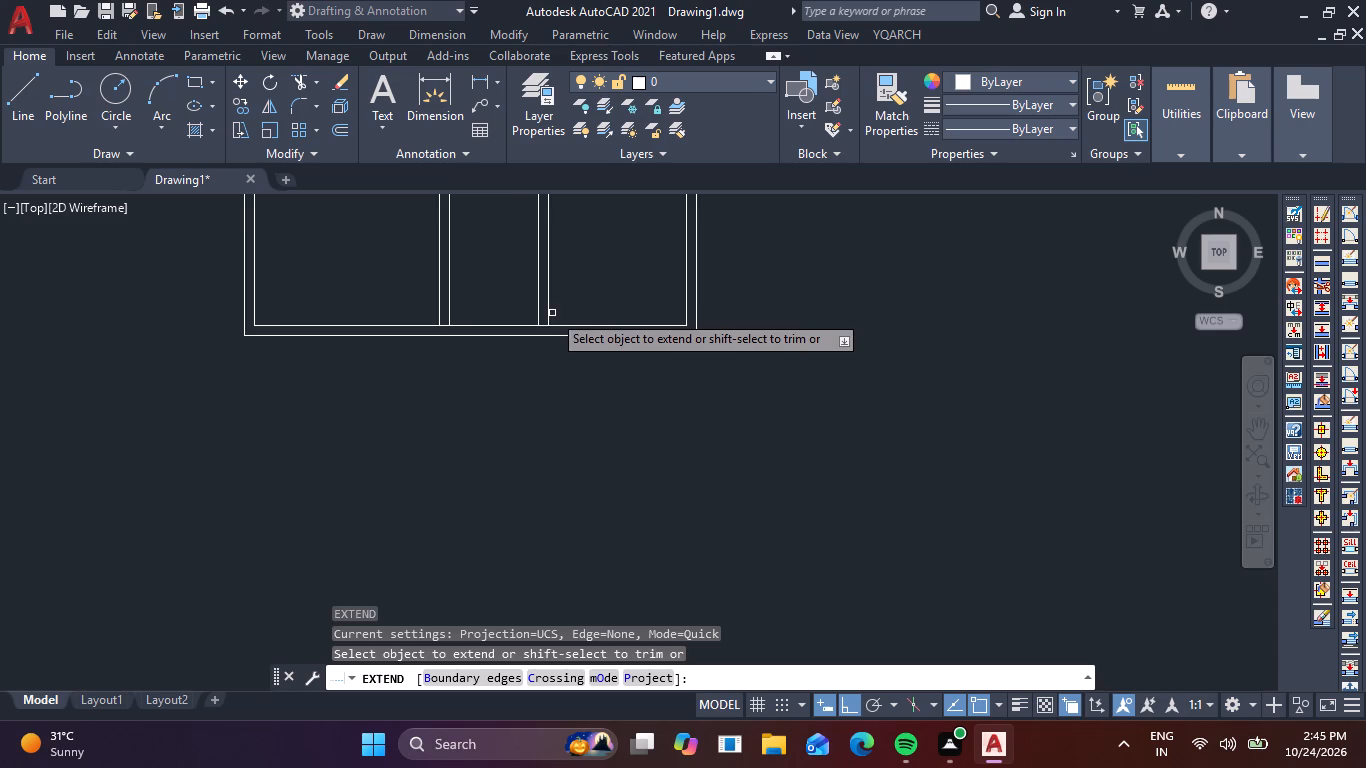
click(548, 324)
key(space)
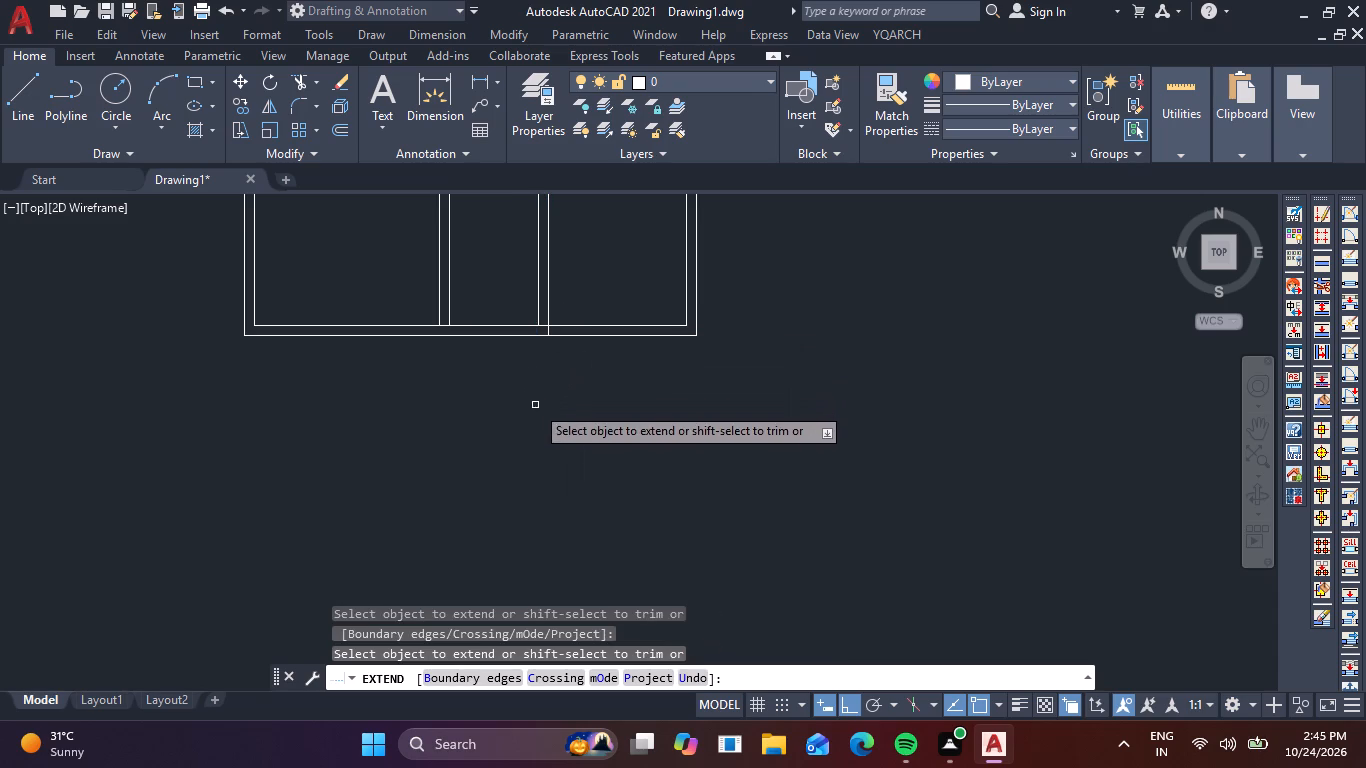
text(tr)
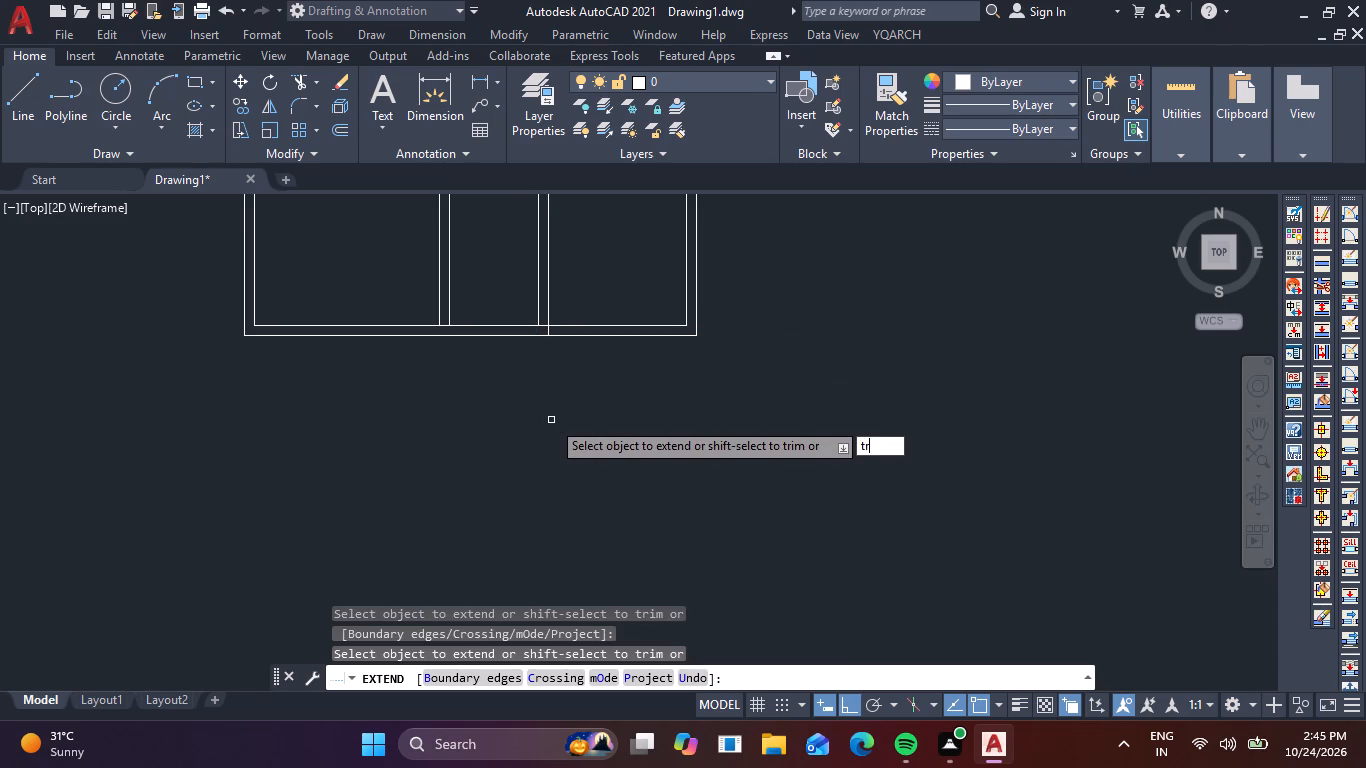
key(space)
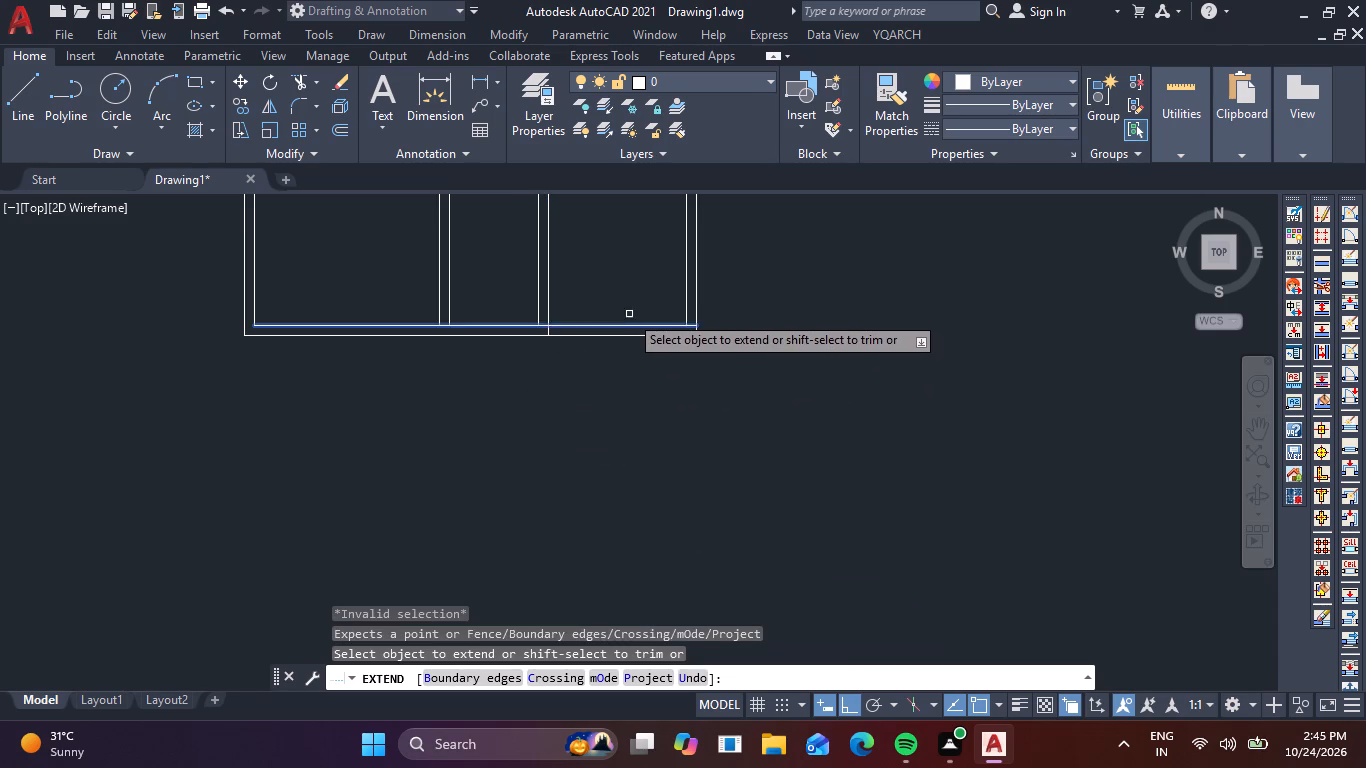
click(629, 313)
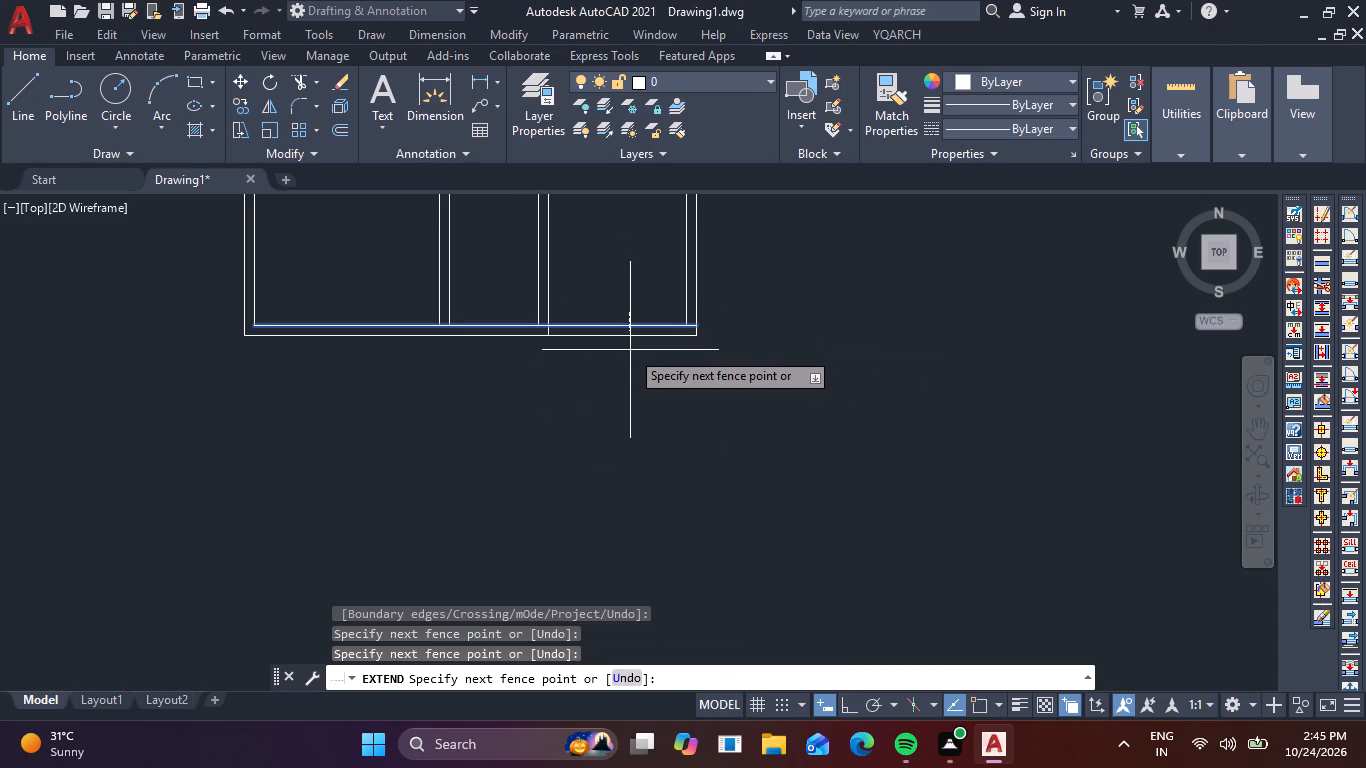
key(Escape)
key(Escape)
Trim both bottom wall lines between the right-hand partition and the right side wall.
text(tr)
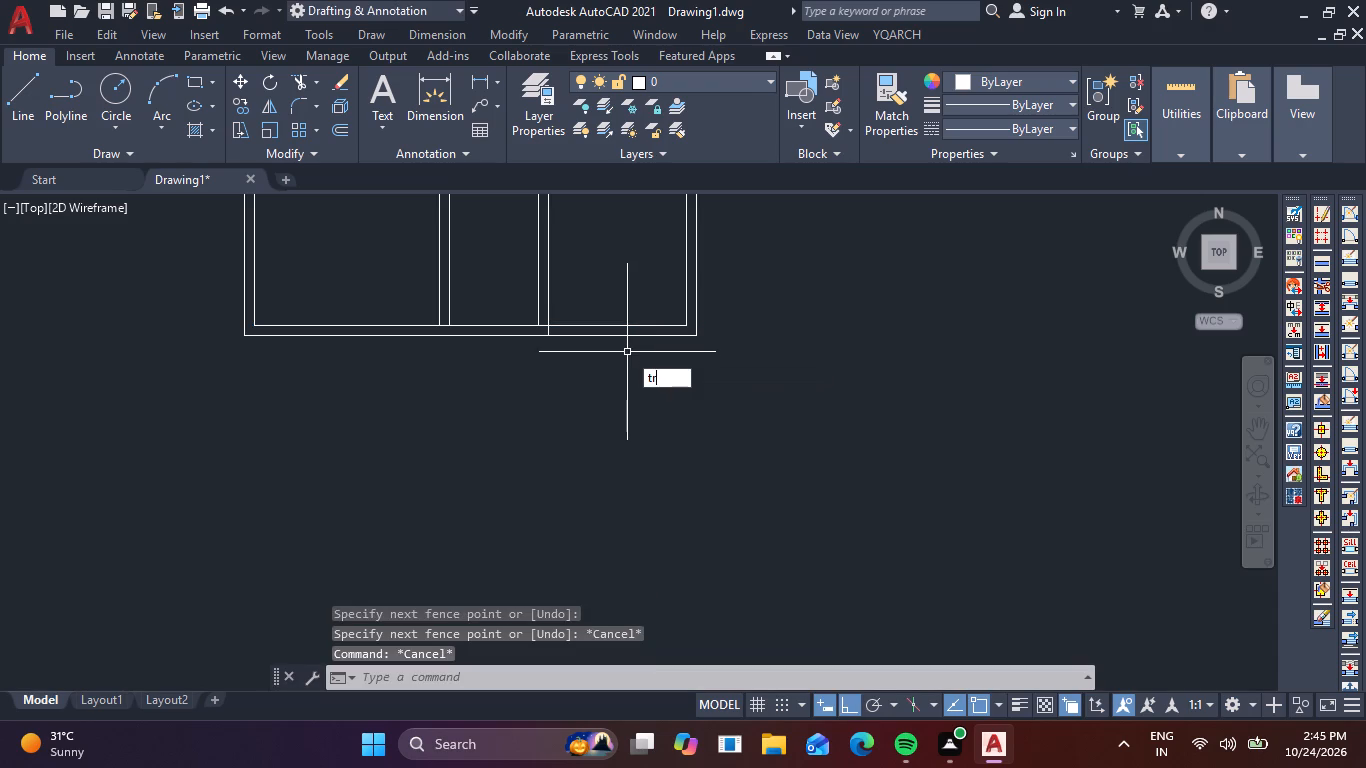
key(space)
click(629, 298)
click(619, 359)
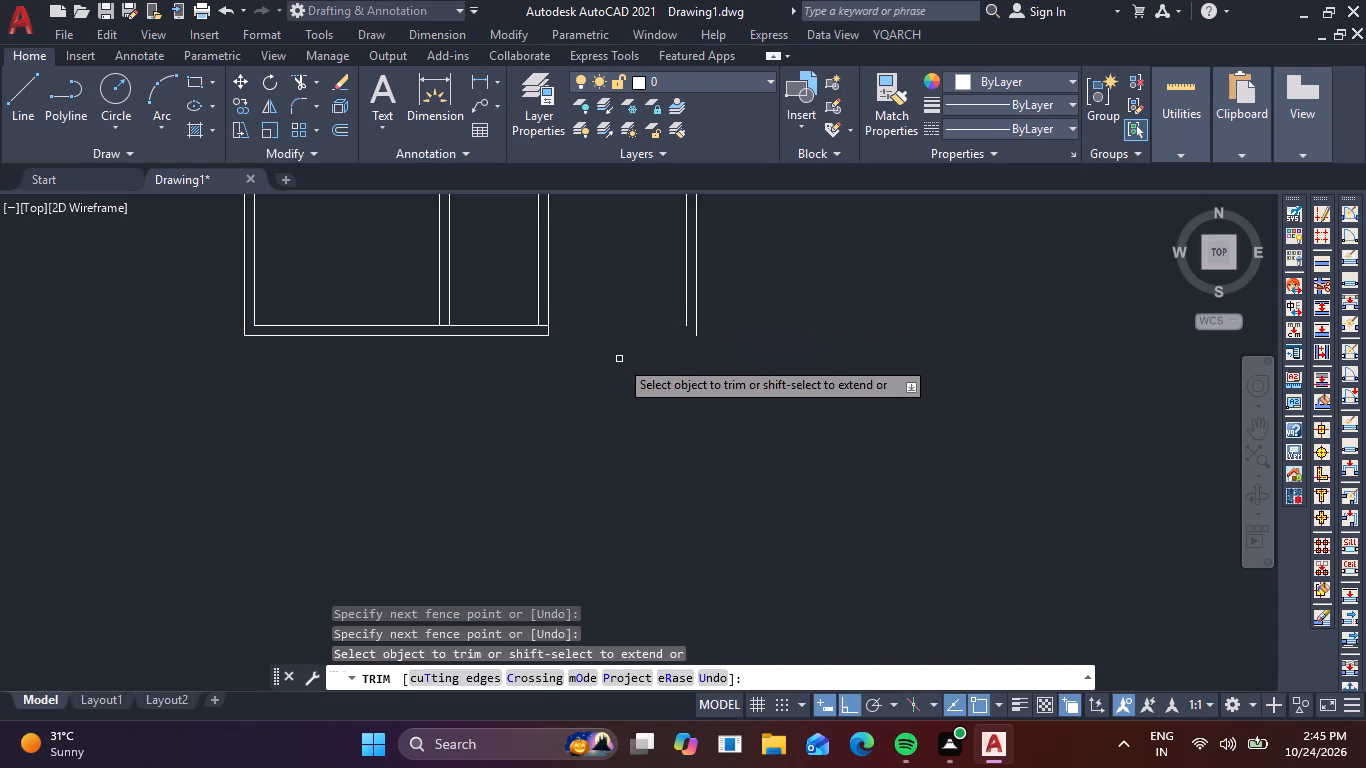
key(Escape)
key(Escape)
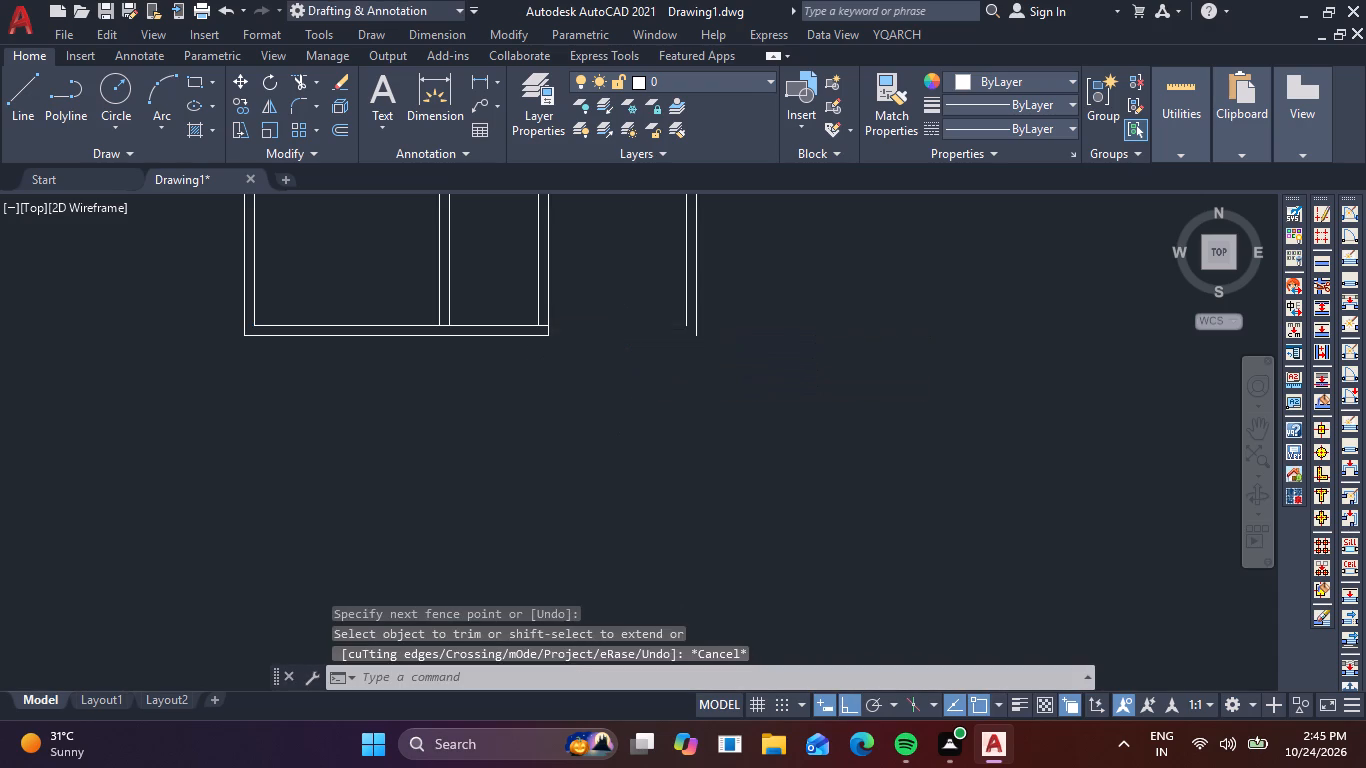
Offset the remaining outer bottom wall line 3.305 m downward, and offset that copy 0.20 m further down to form a new bottom wall.
key(o)
key(Return)
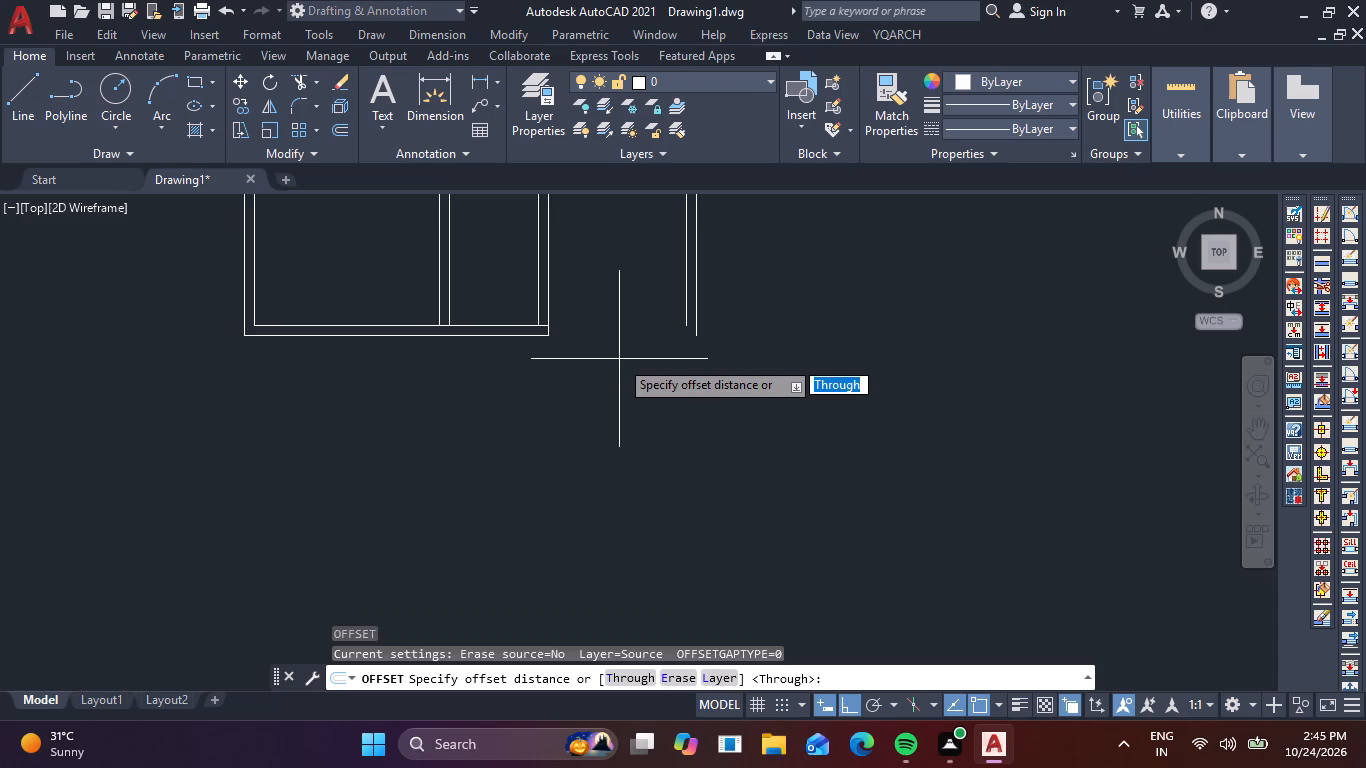
key(3)
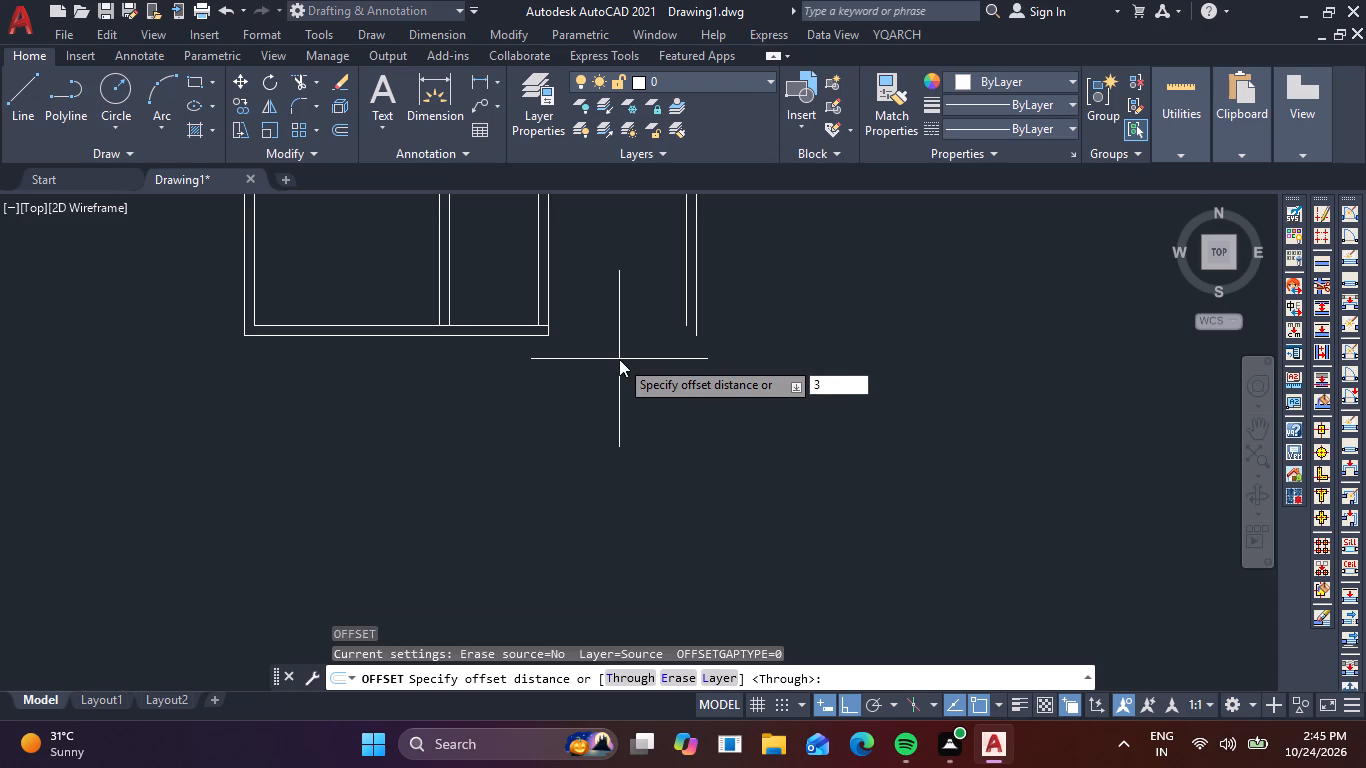
key(period)
text(305)
key(Return)
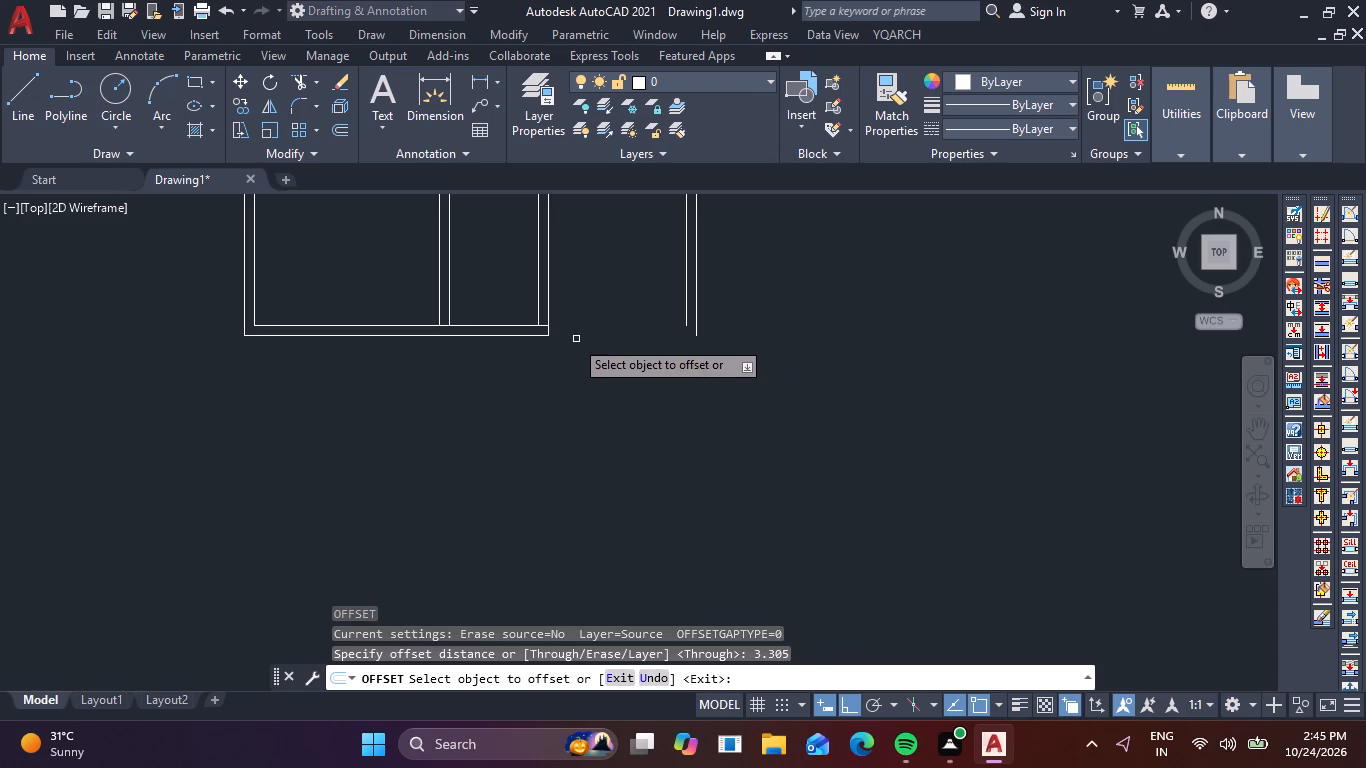
click(522, 335)
click(522, 421)
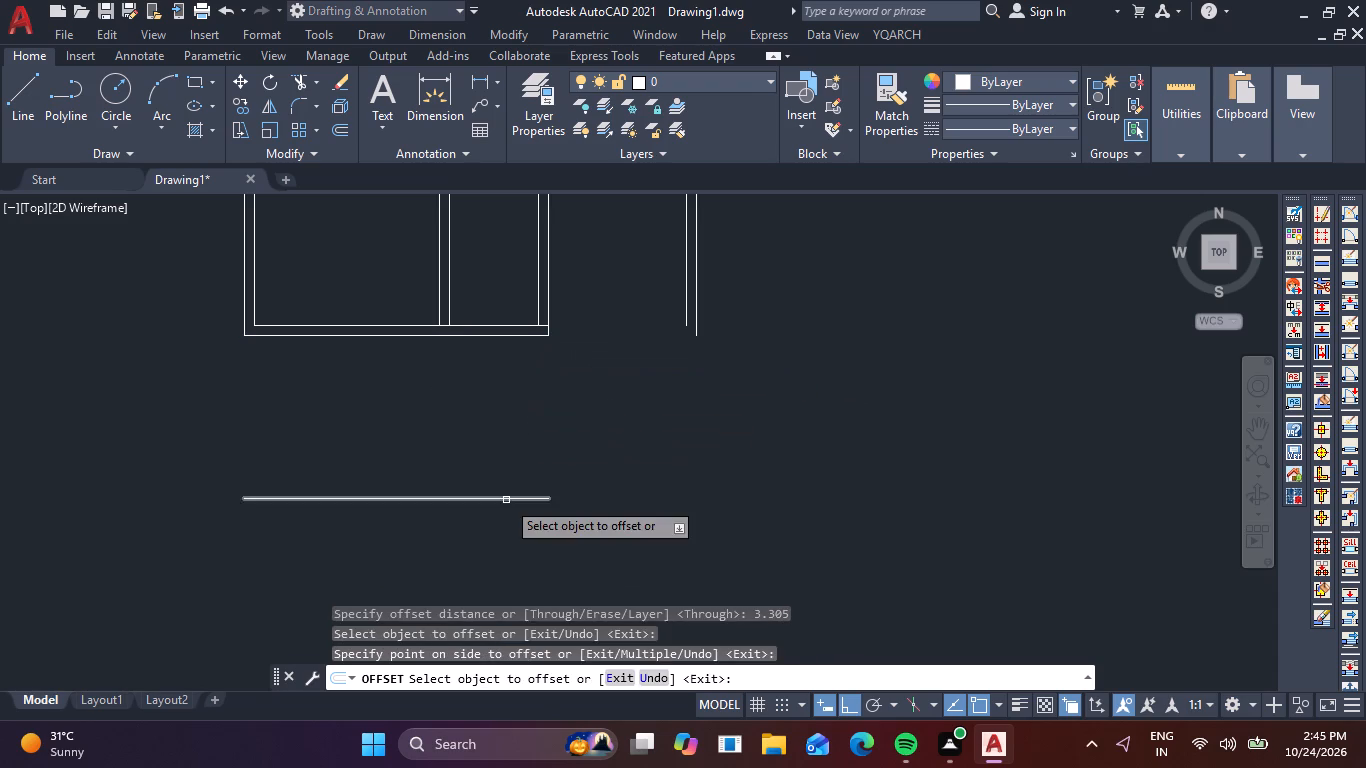
click(506, 500)
text(.20)
key(Return)
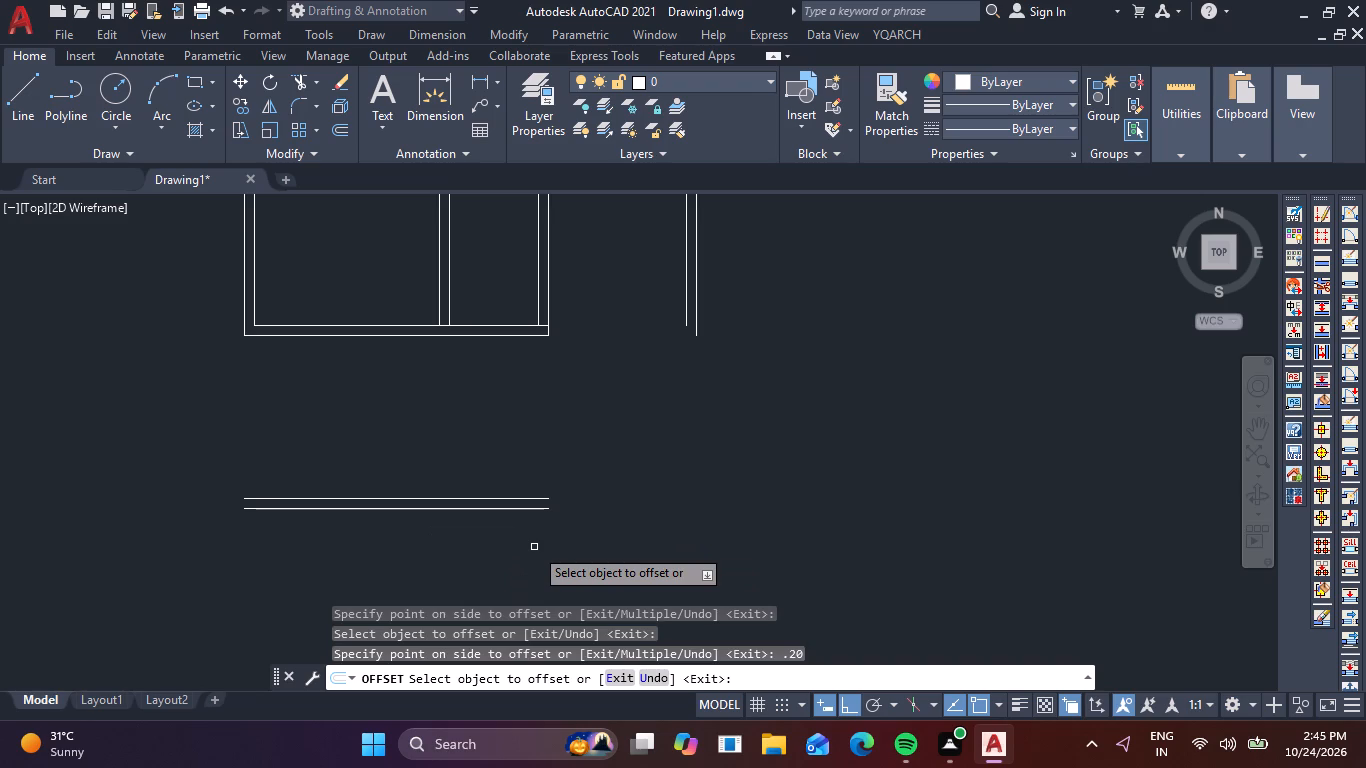
key(Escape)
Fillet the outer and inner left wall lines with the matching new bottom wall lines at radius 0 to close the lower-left corner.
key(f)
key(space)
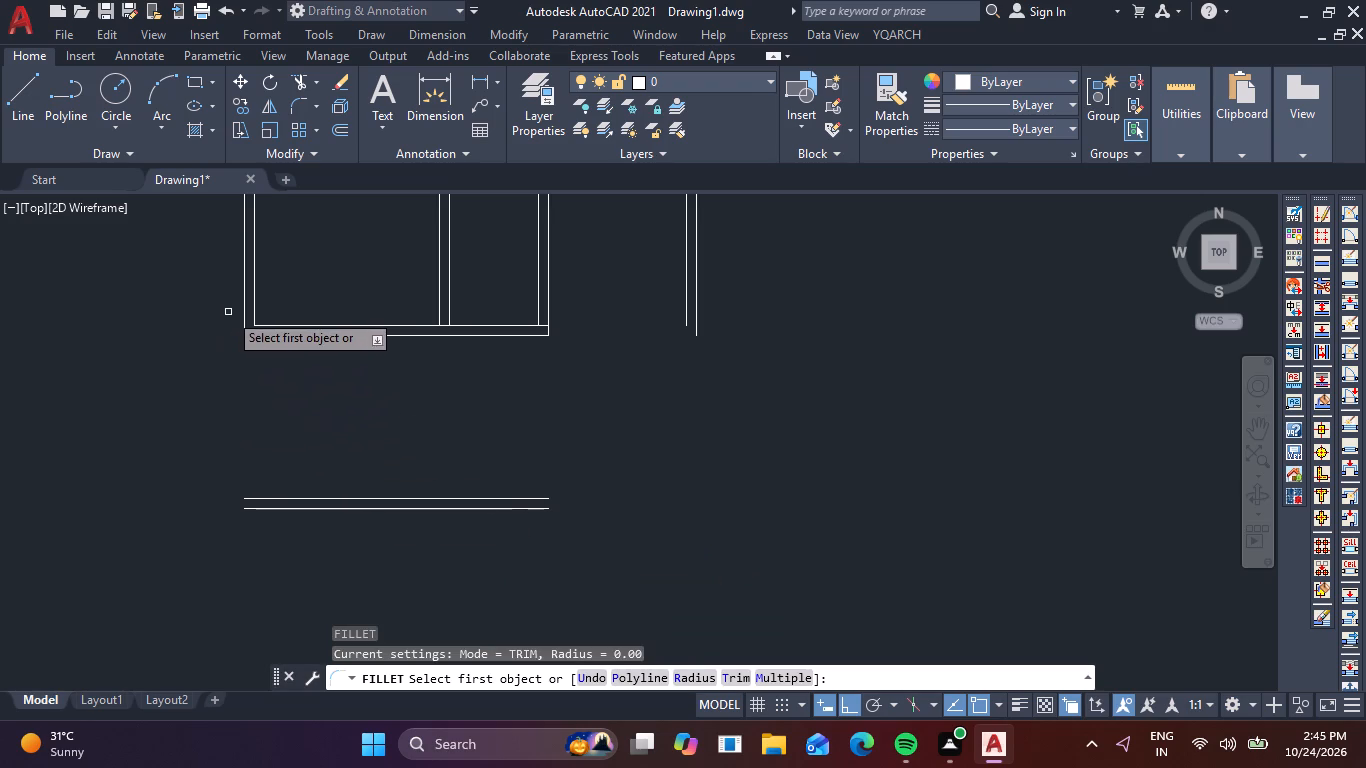
click(245, 320)
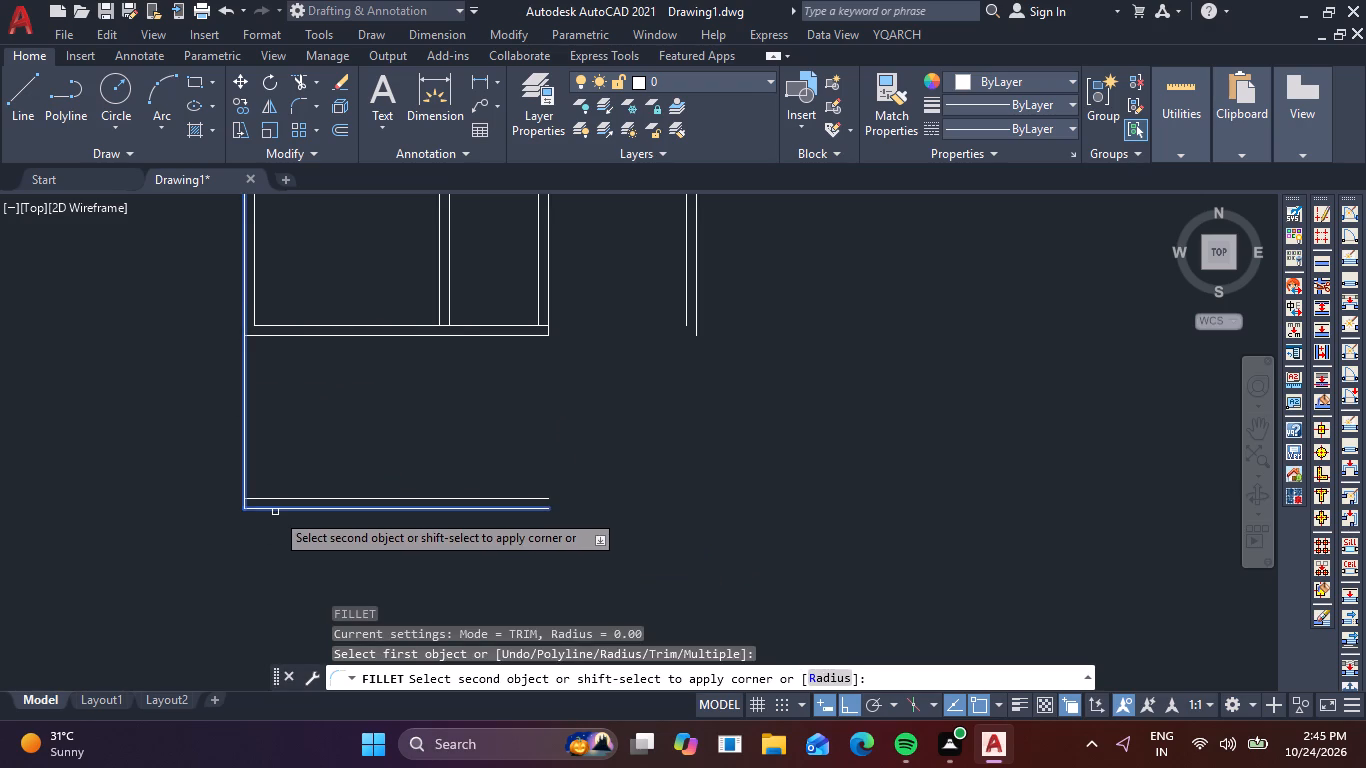
click(279, 511)
key(space)
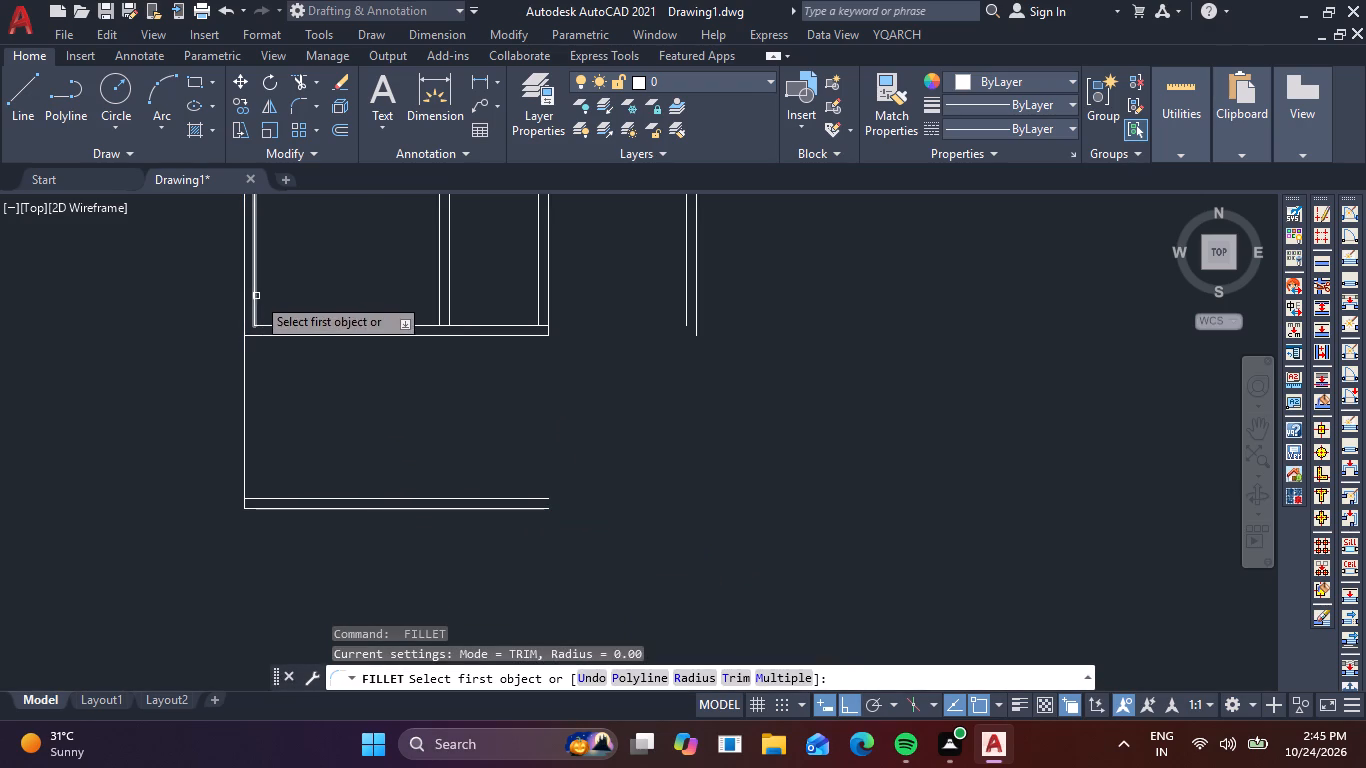
click(256, 296)
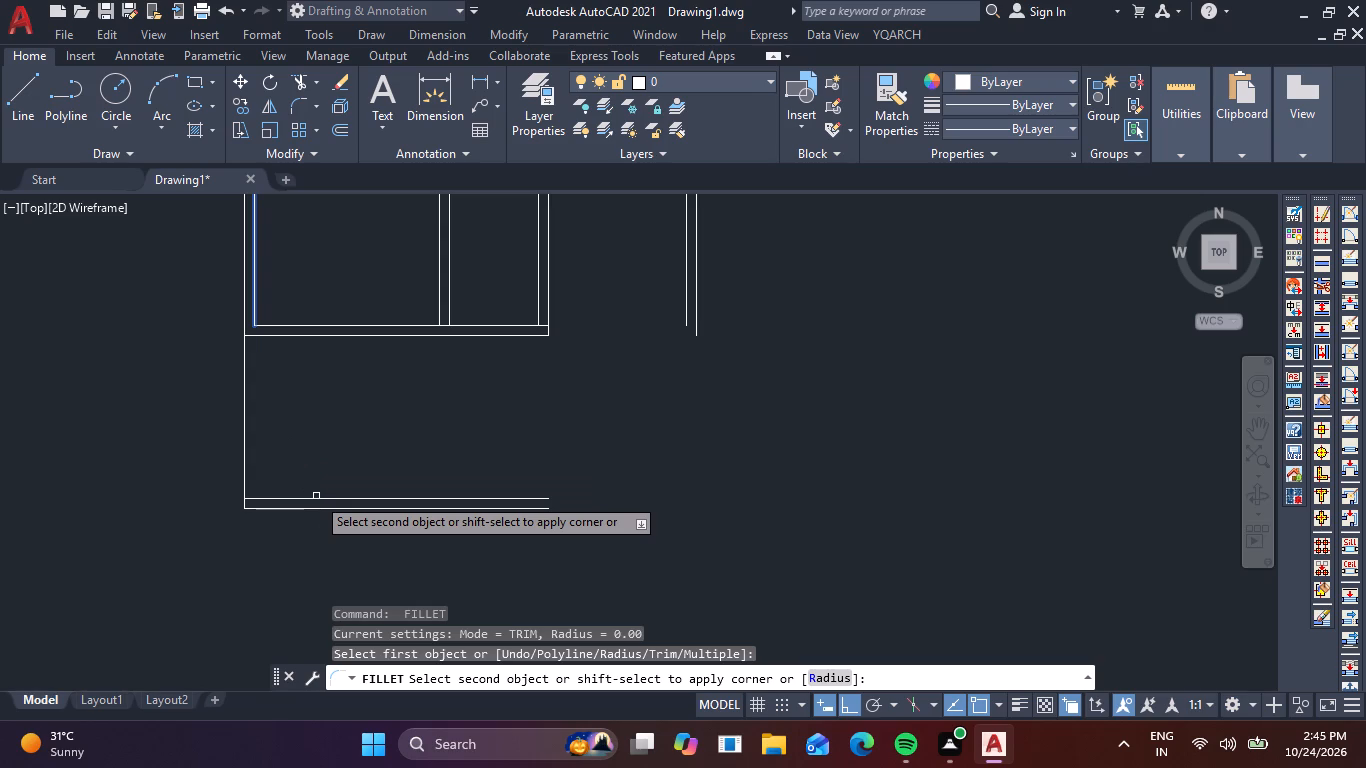
click(319, 498)
key(Escape)
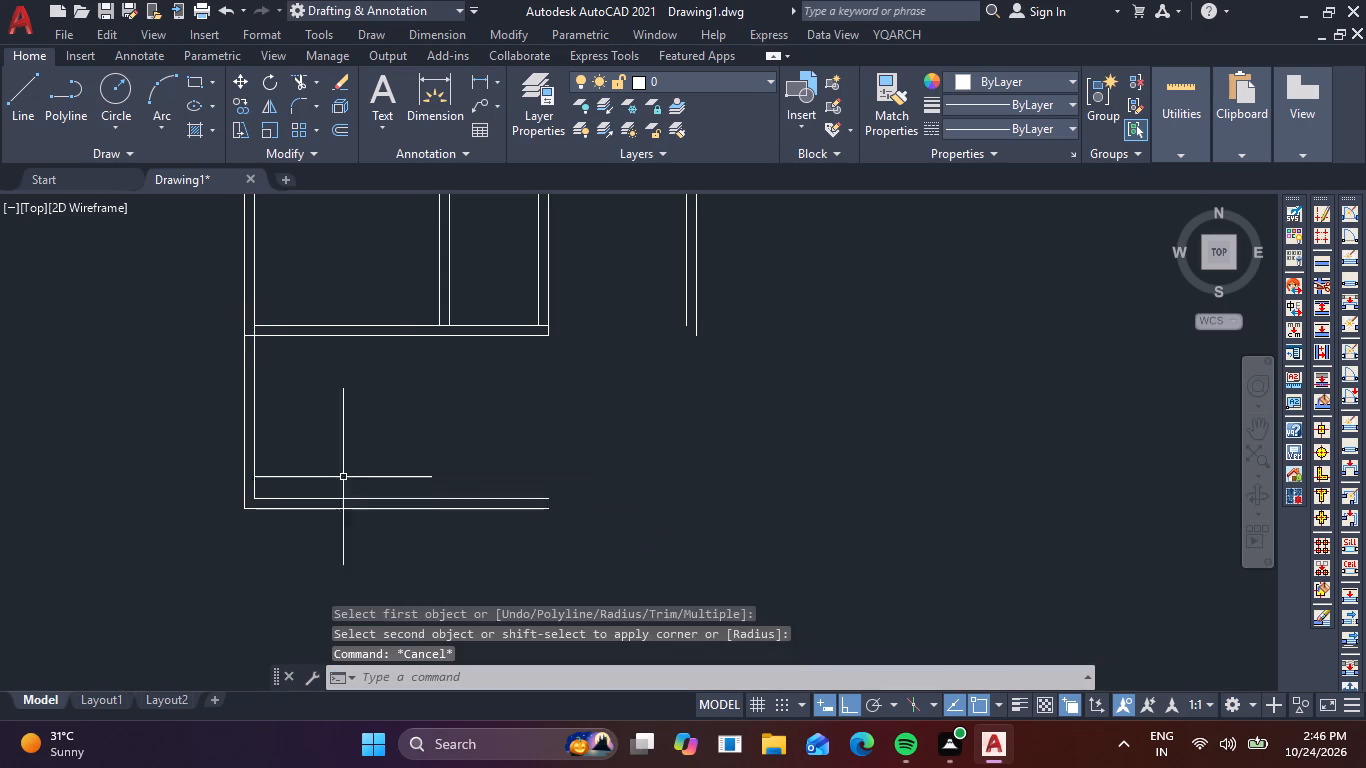
Fillet the outer and inner lines of the right-hand partition with the matching new bottom wall lines at radius 0 to close the lower-right corner.
key(Escape)
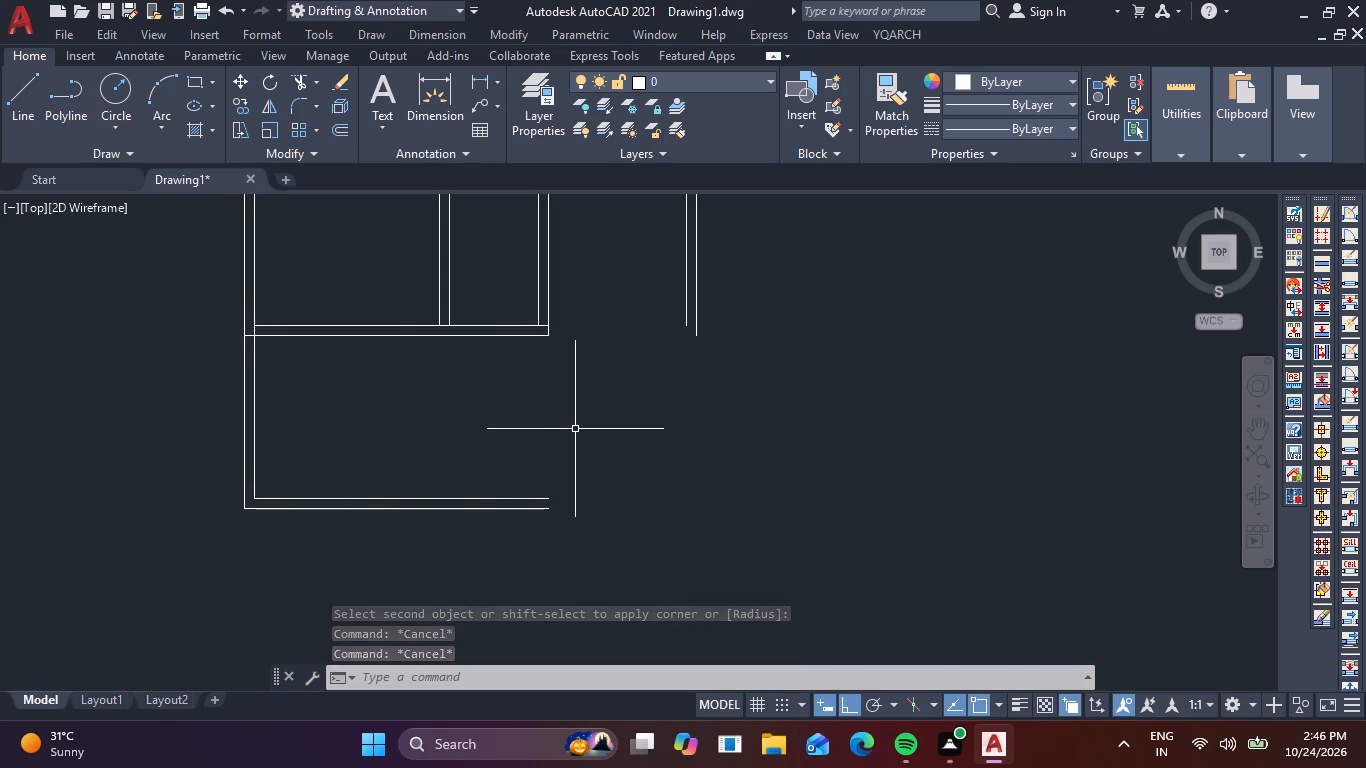
key(f)
key(space)
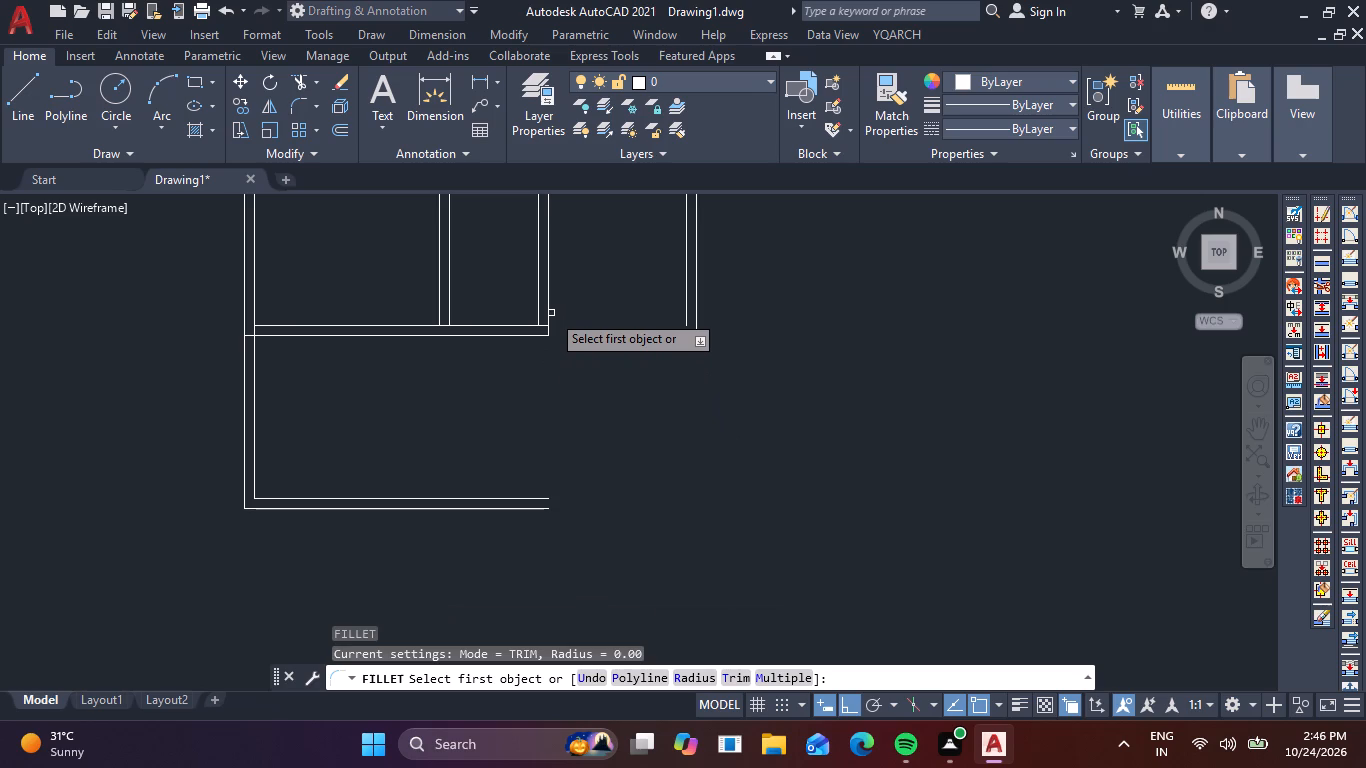
click(548, 313)
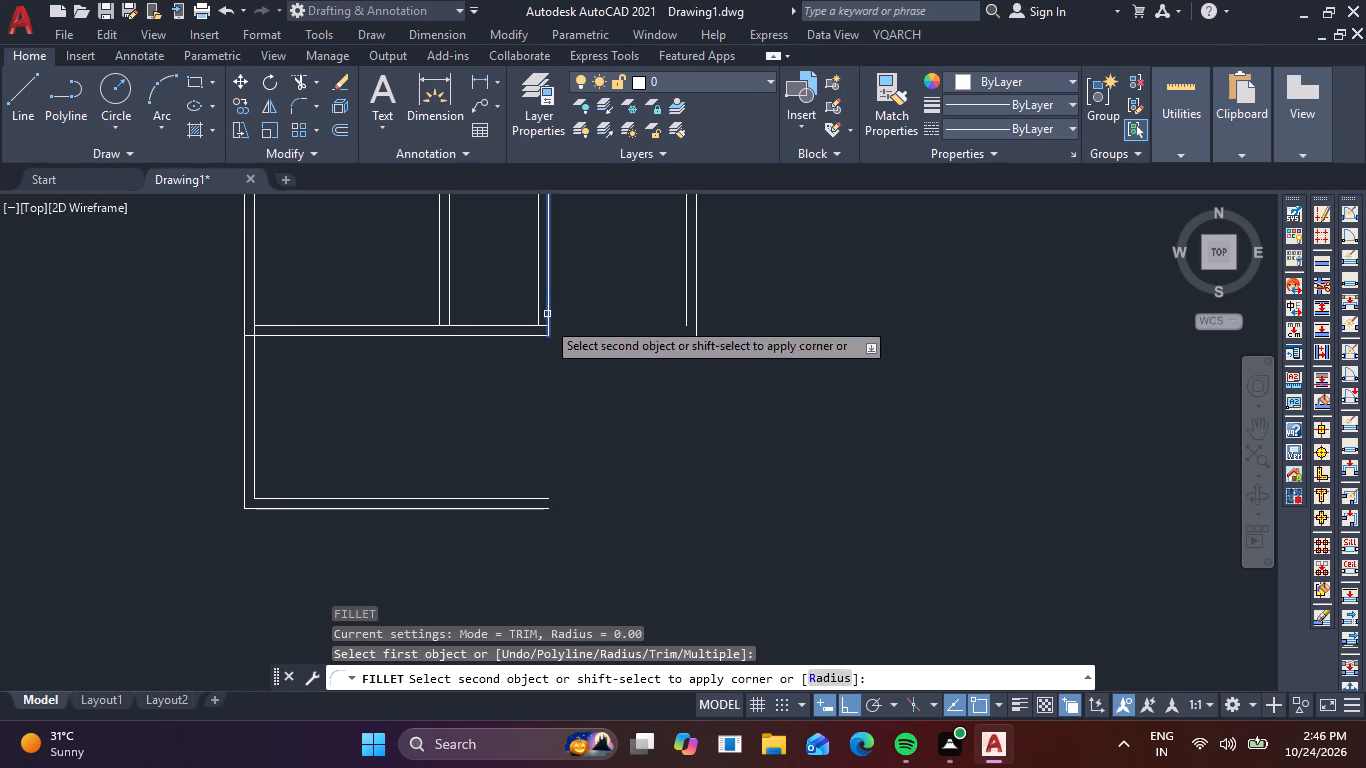
click(531, 505)
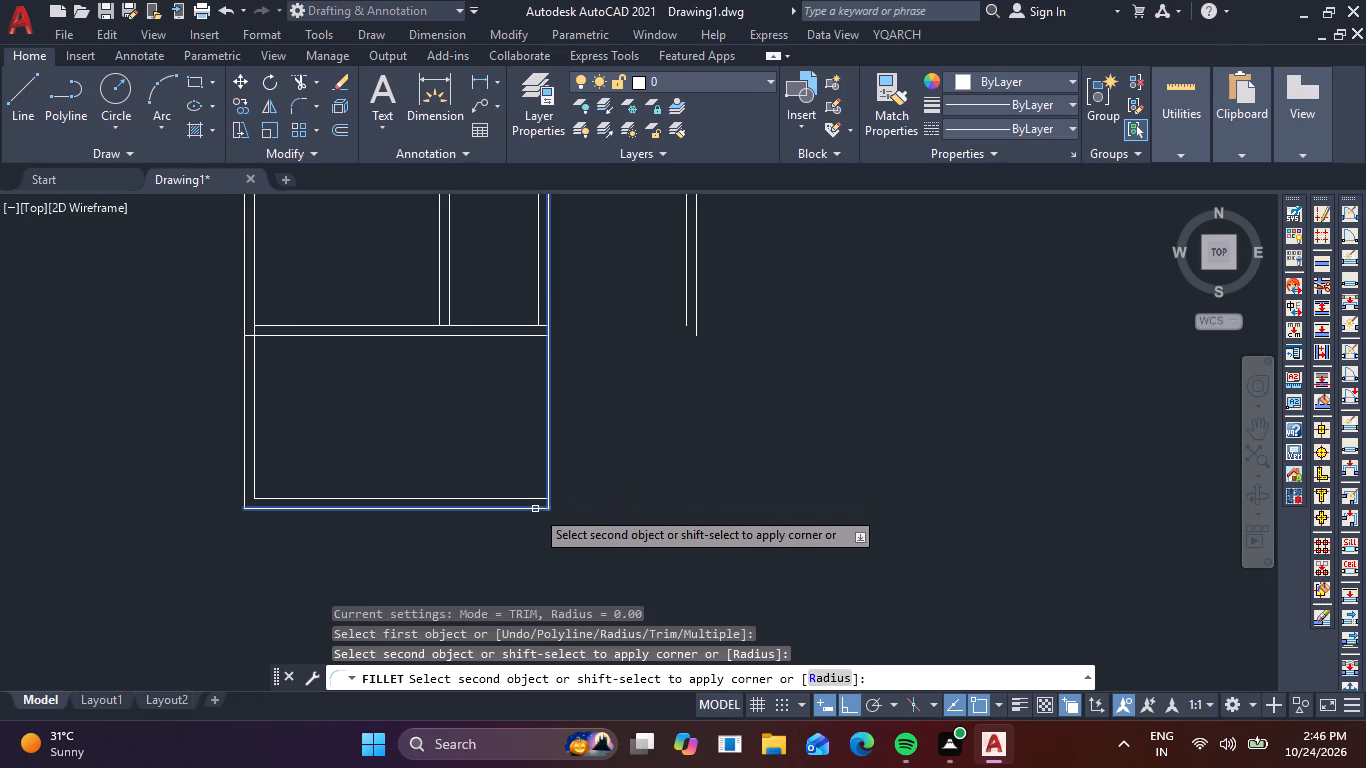
click(535, 509)
key(space)
click(540, 303)
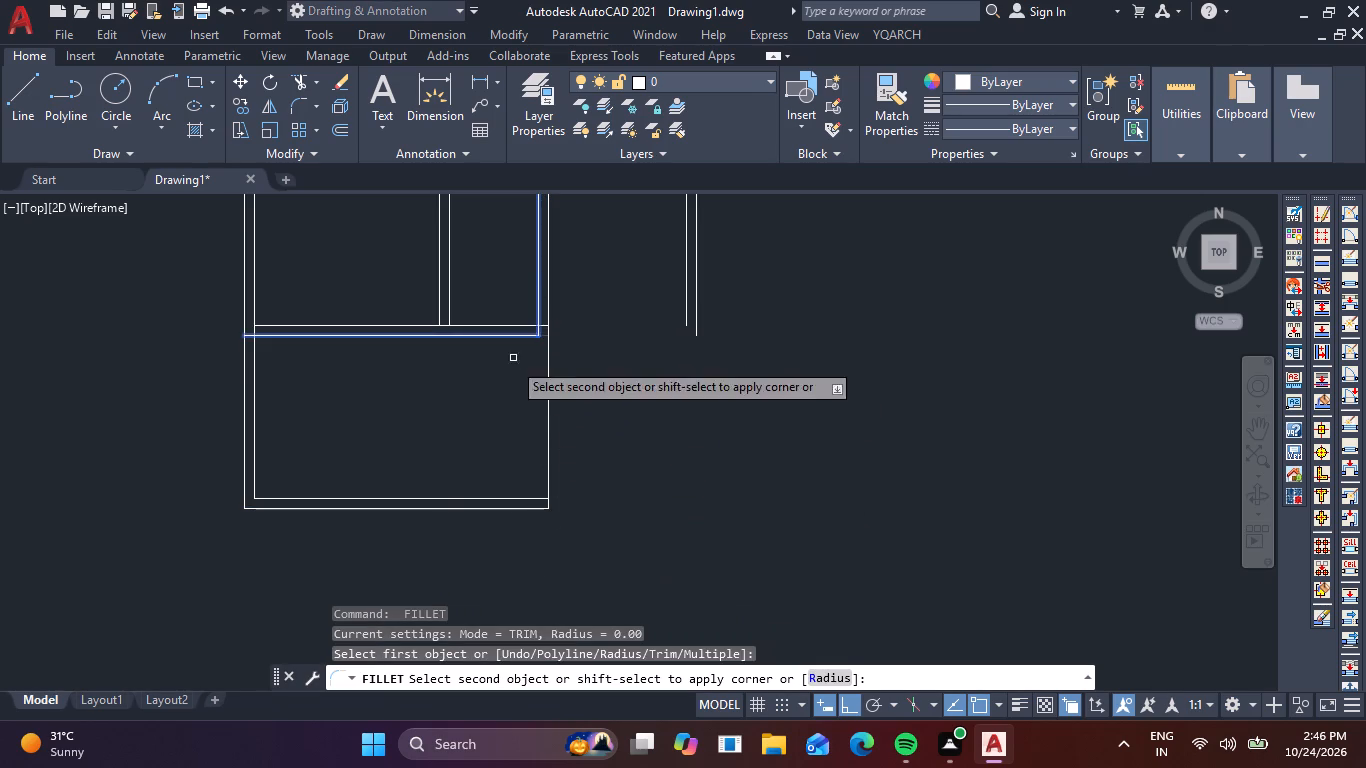
click(523, 496)
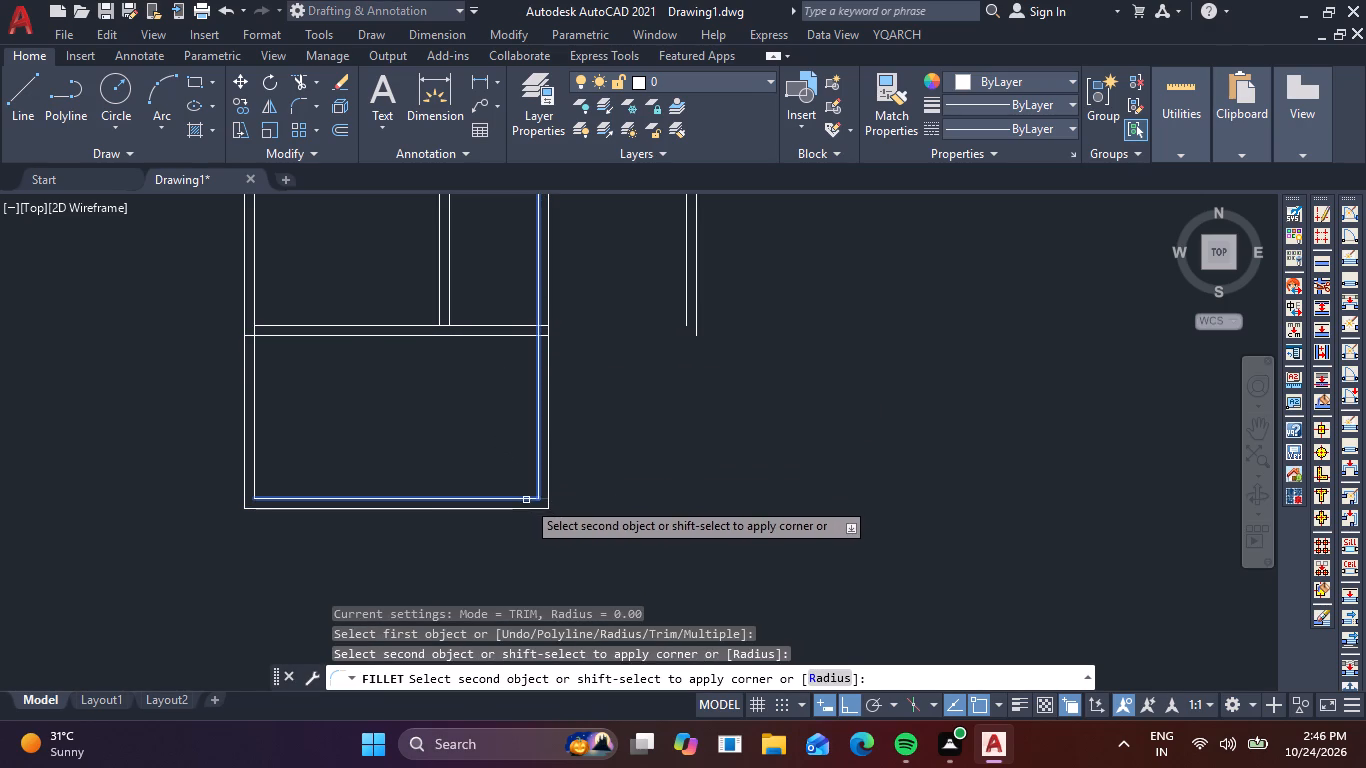
click(526, 500)
key(Escape)
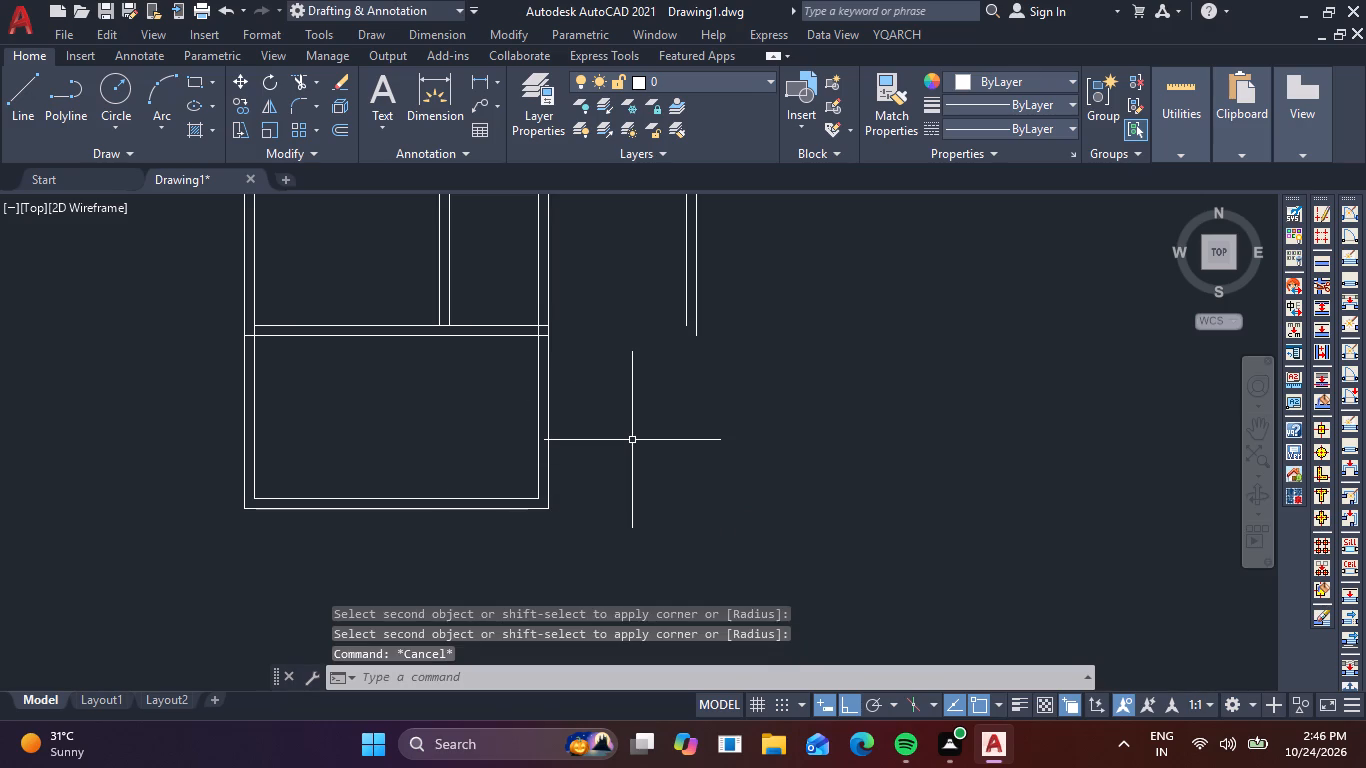
Trim the overlapping line segments where the wall between the two room rows meets the right-hand partition wall, opening the junction.
text(tr)
key(space)
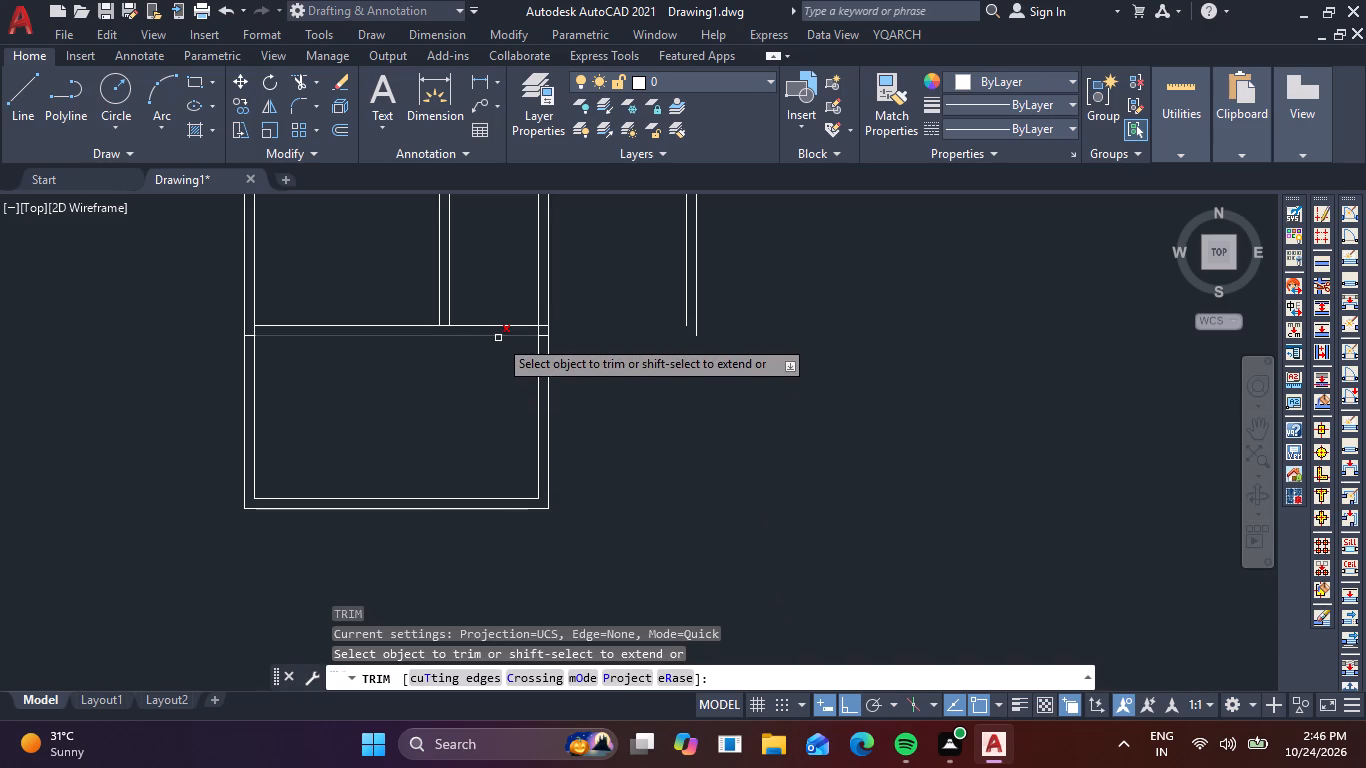
scroll(541, 326, up, 4)
click(531, 308)
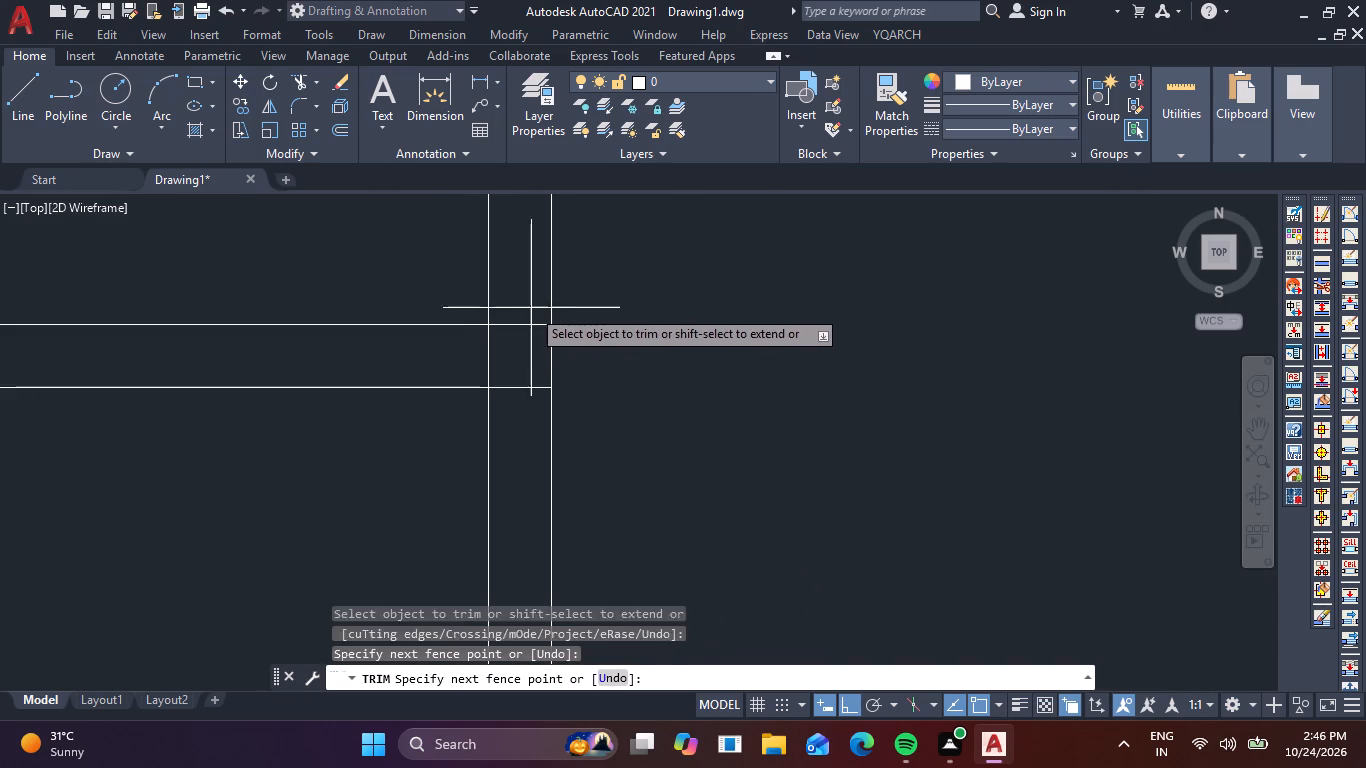
click(537, 418)
click(514, 367)
click(450, 352)
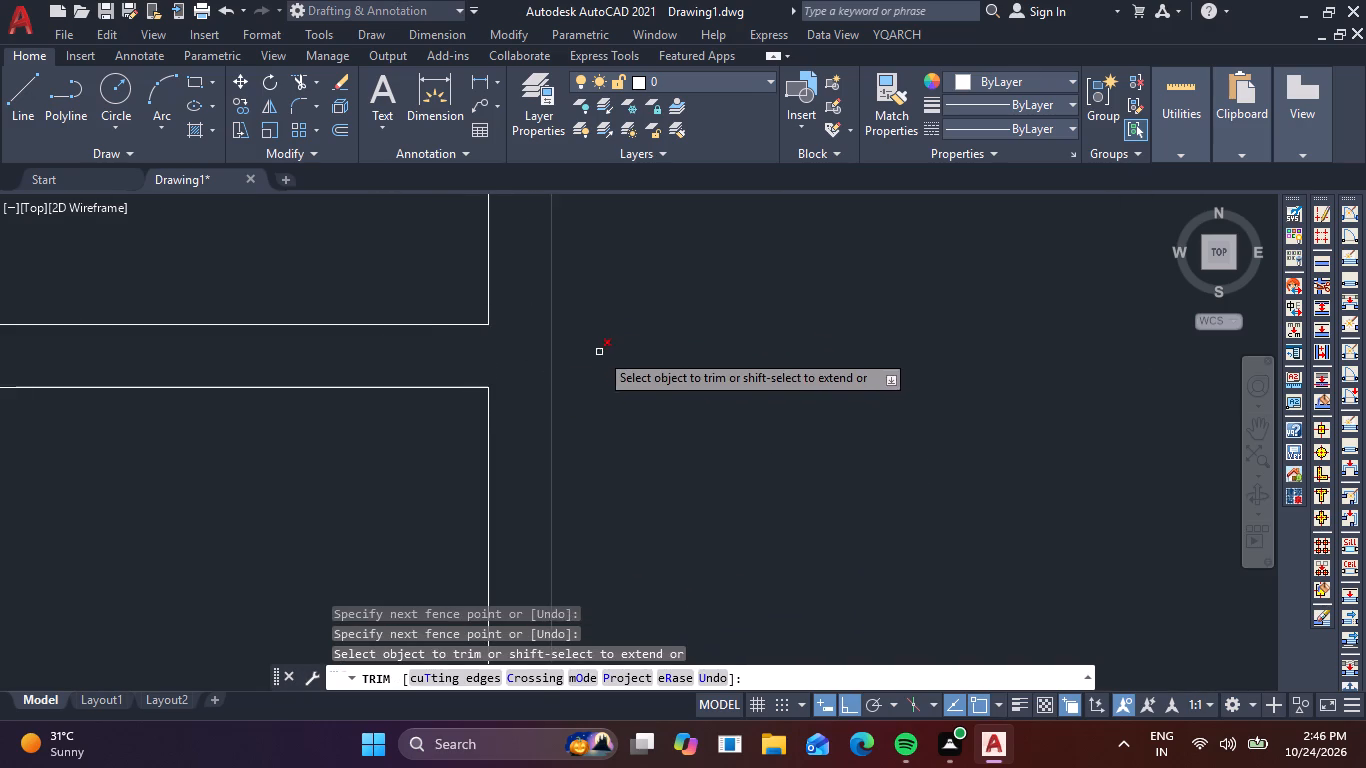
scroll(605, 350, down, 3)
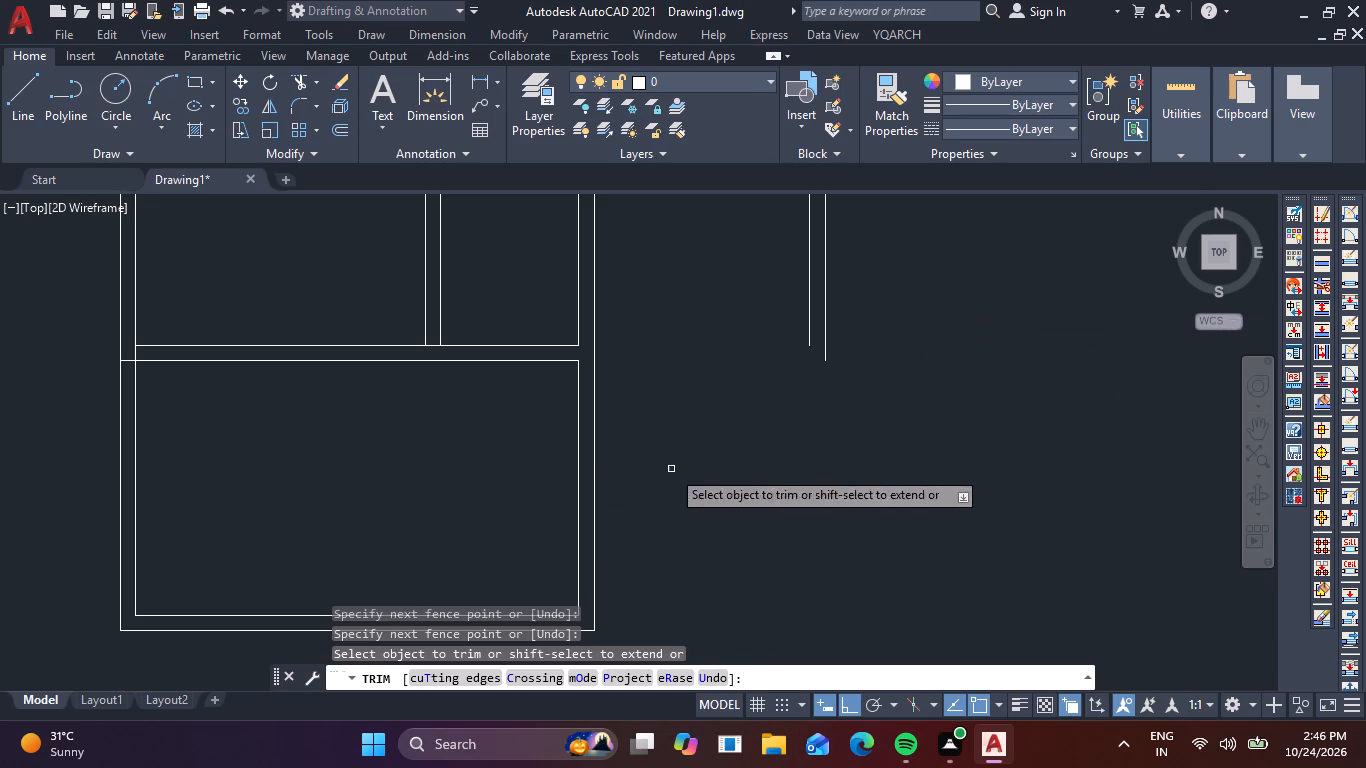
key(Escape)
Offset the lower room's inner right wall line 1.80 m to the left, and offset that copy 0.20 m further left to form a partition.
middle_drag(724, 504, 524, 338)
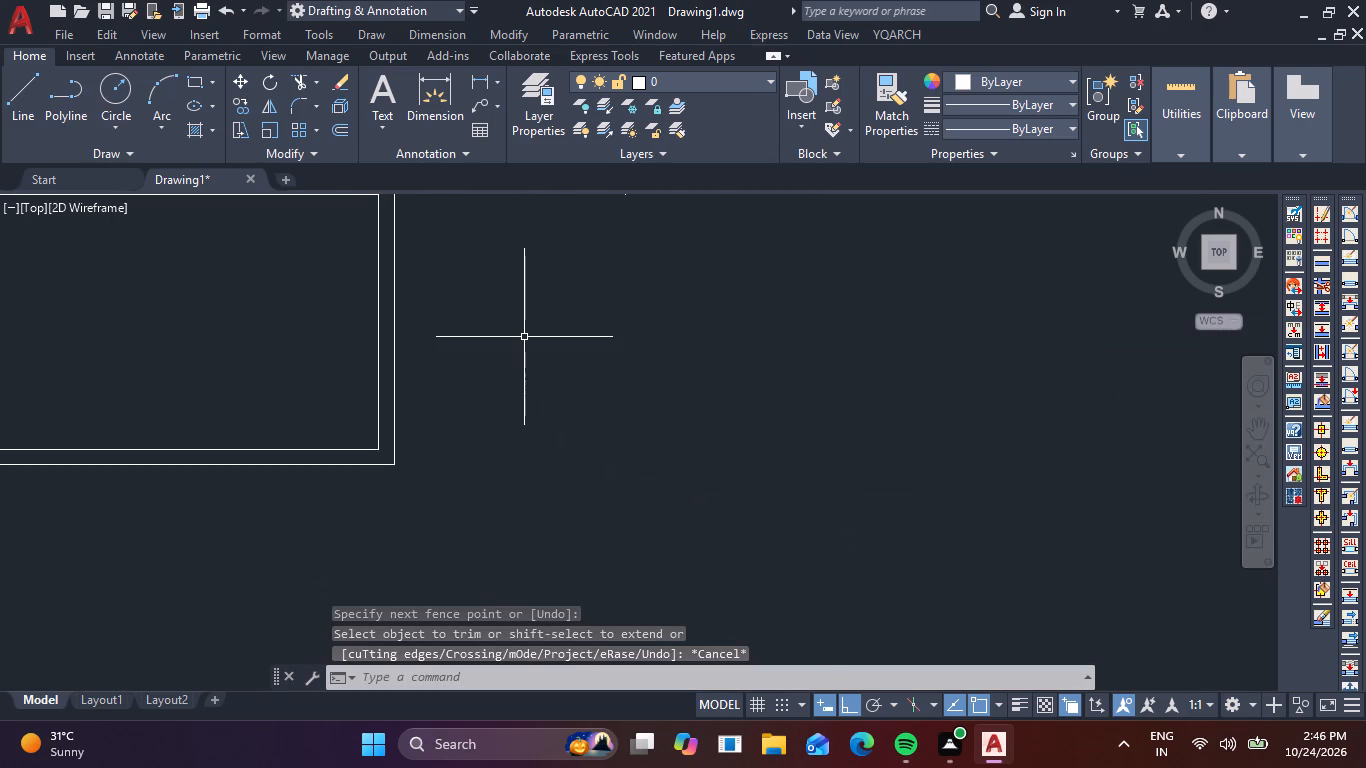
scroll(499, 389, down, 2)
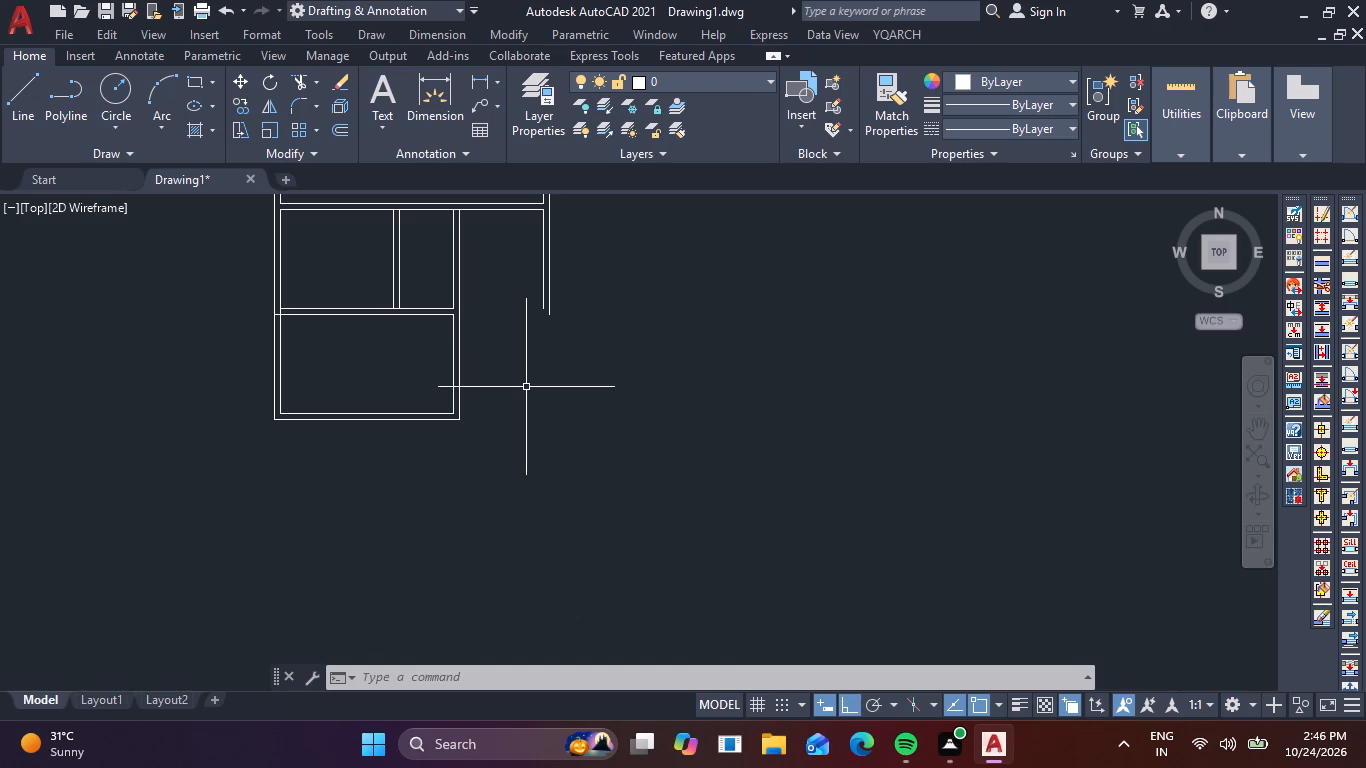
scroll(437, 357, up, 1)
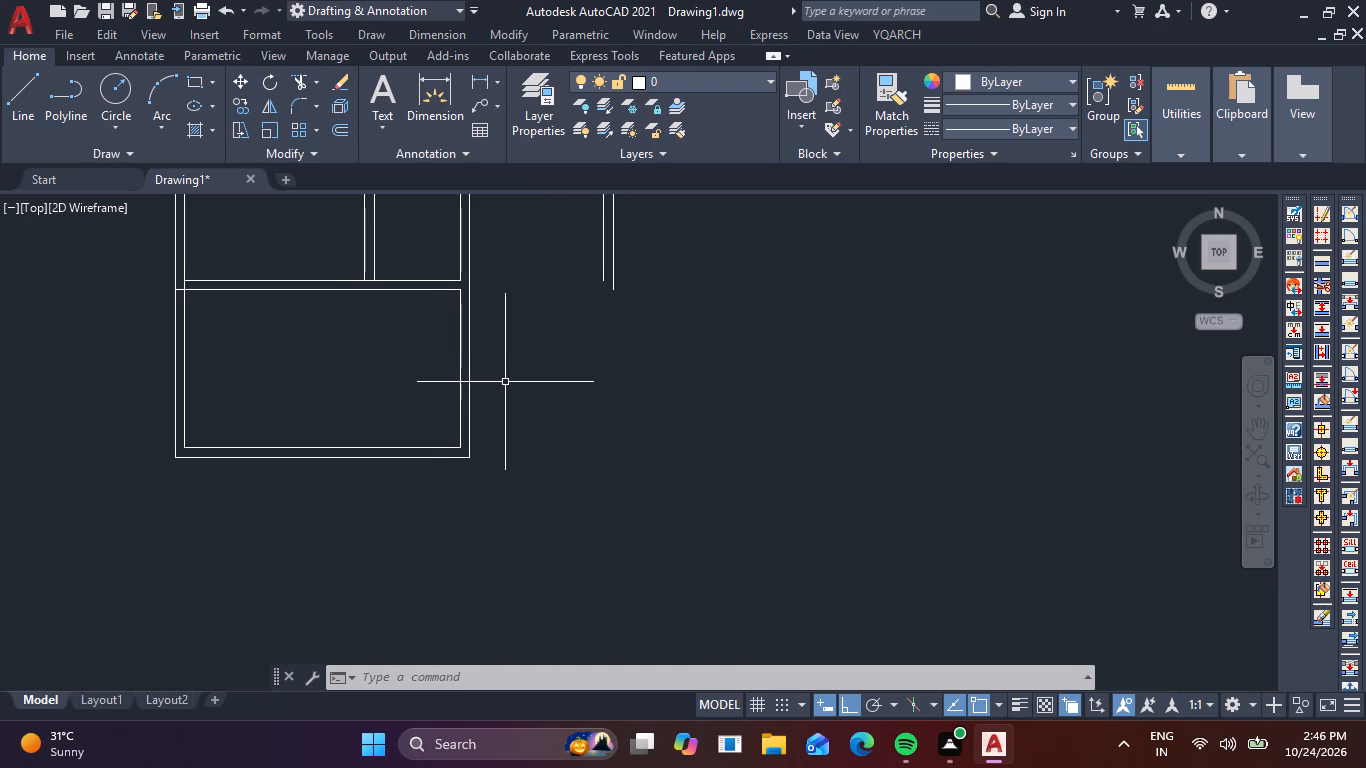
key(o)
key(Return)
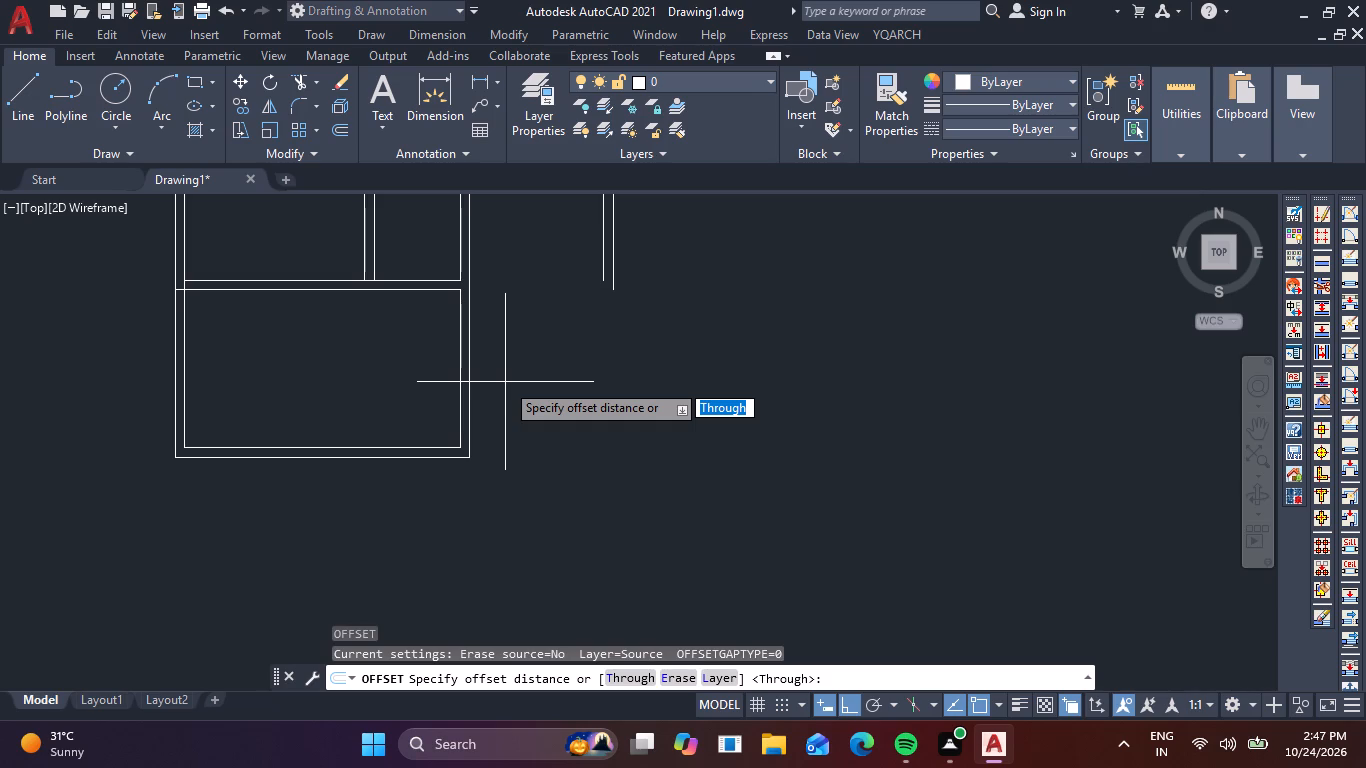
text(1.)
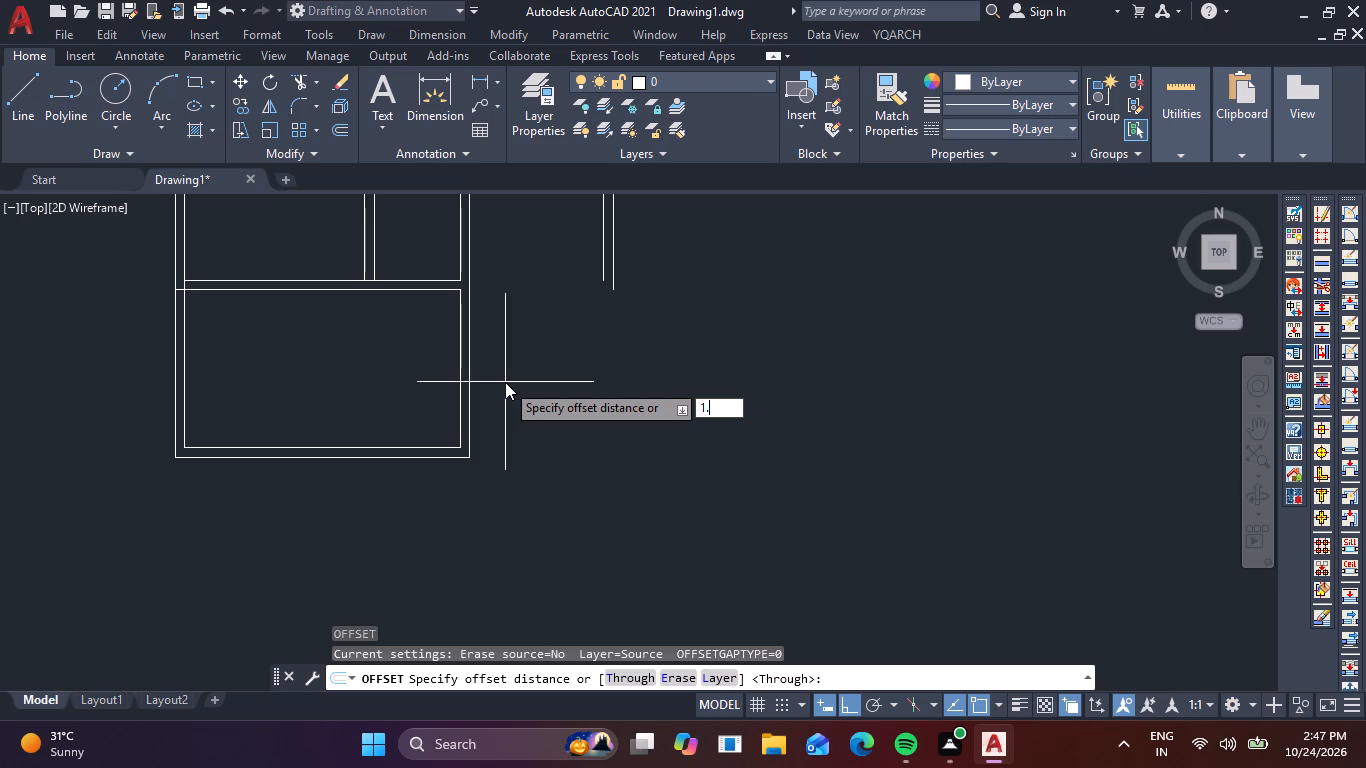
text(80)
key(Return)
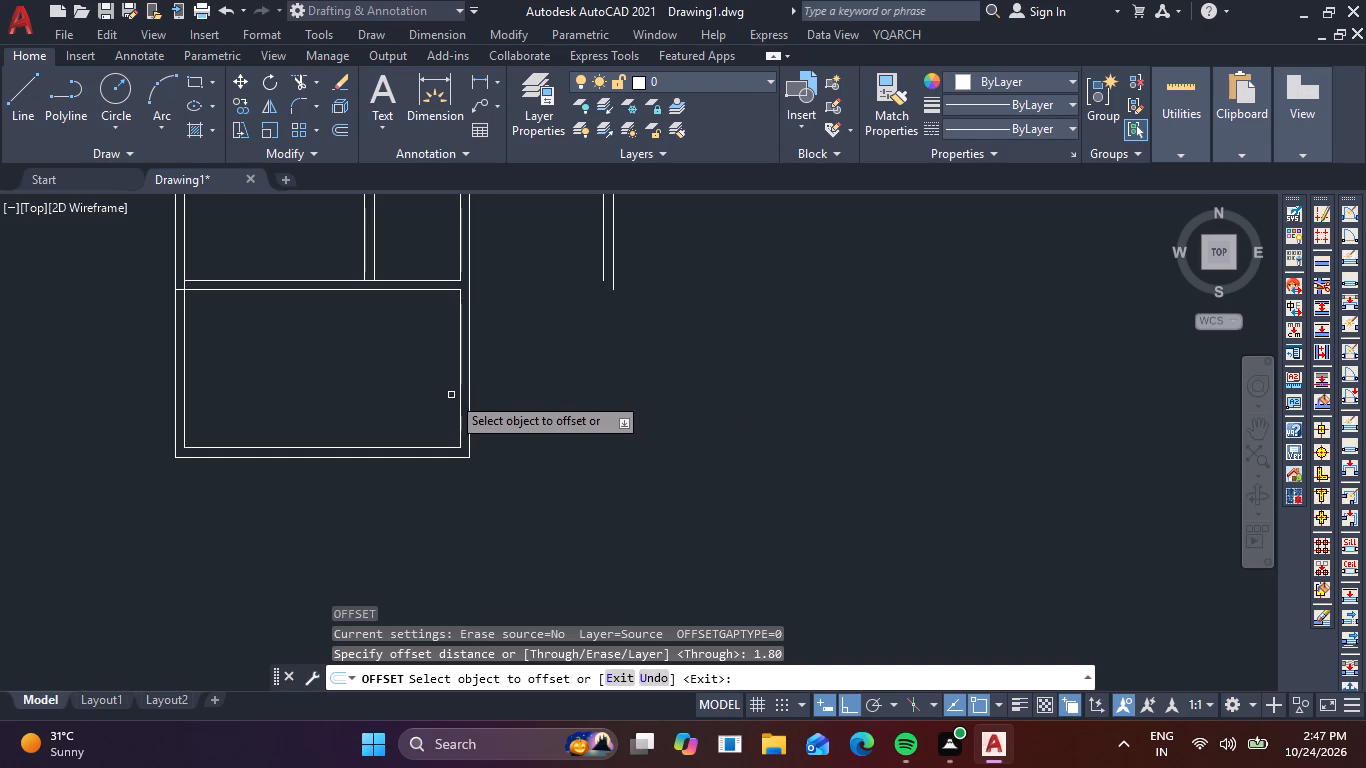
click(459, 399)
click(357, 417)
click(373, 410)
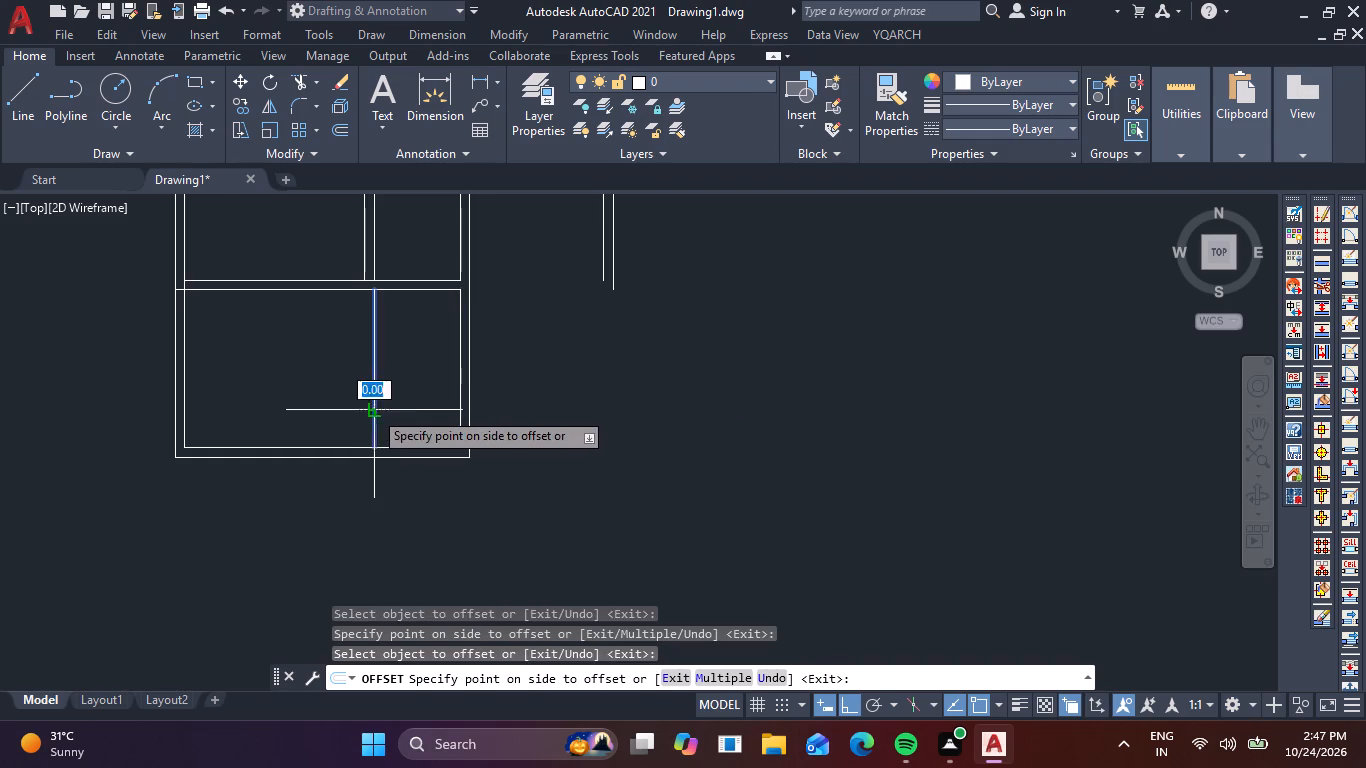
text(.20)
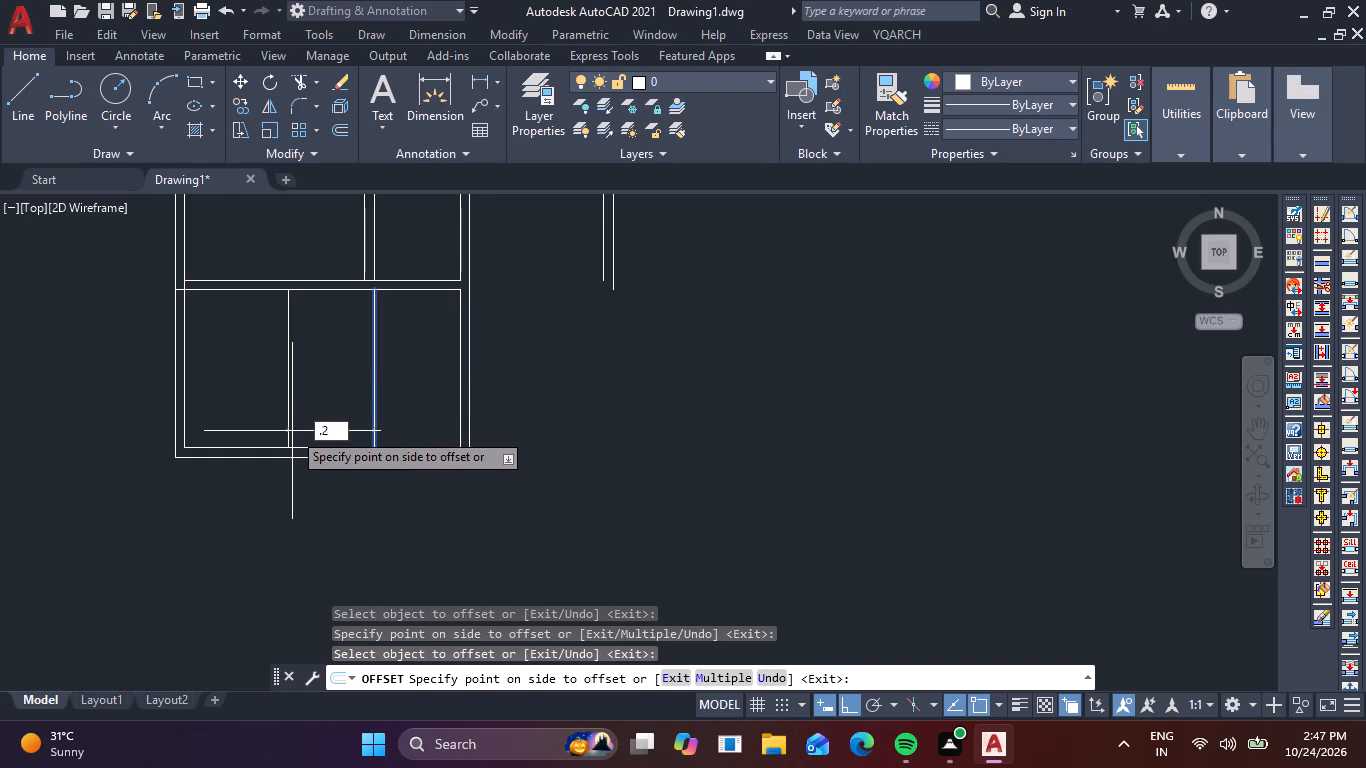
key(Return)
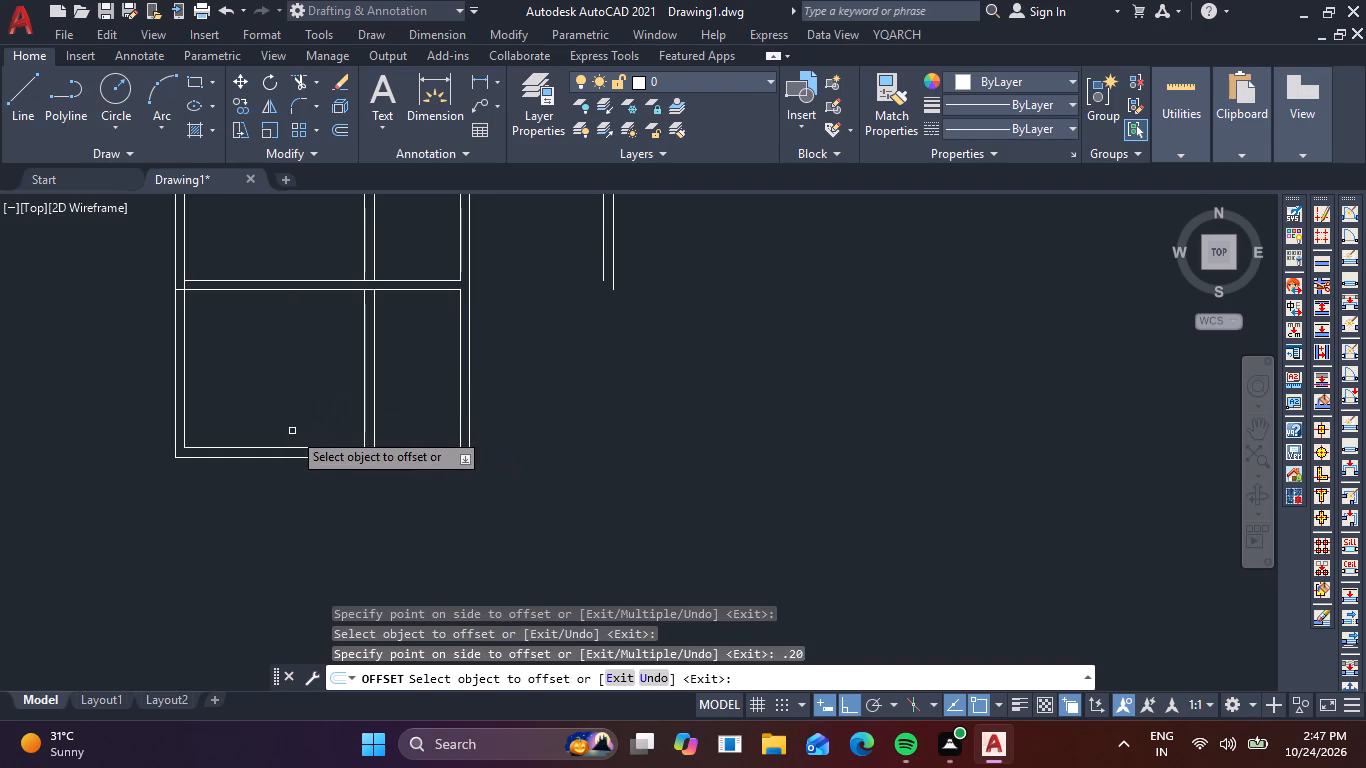
key(Escape)
key(Escape)
key(Escape)
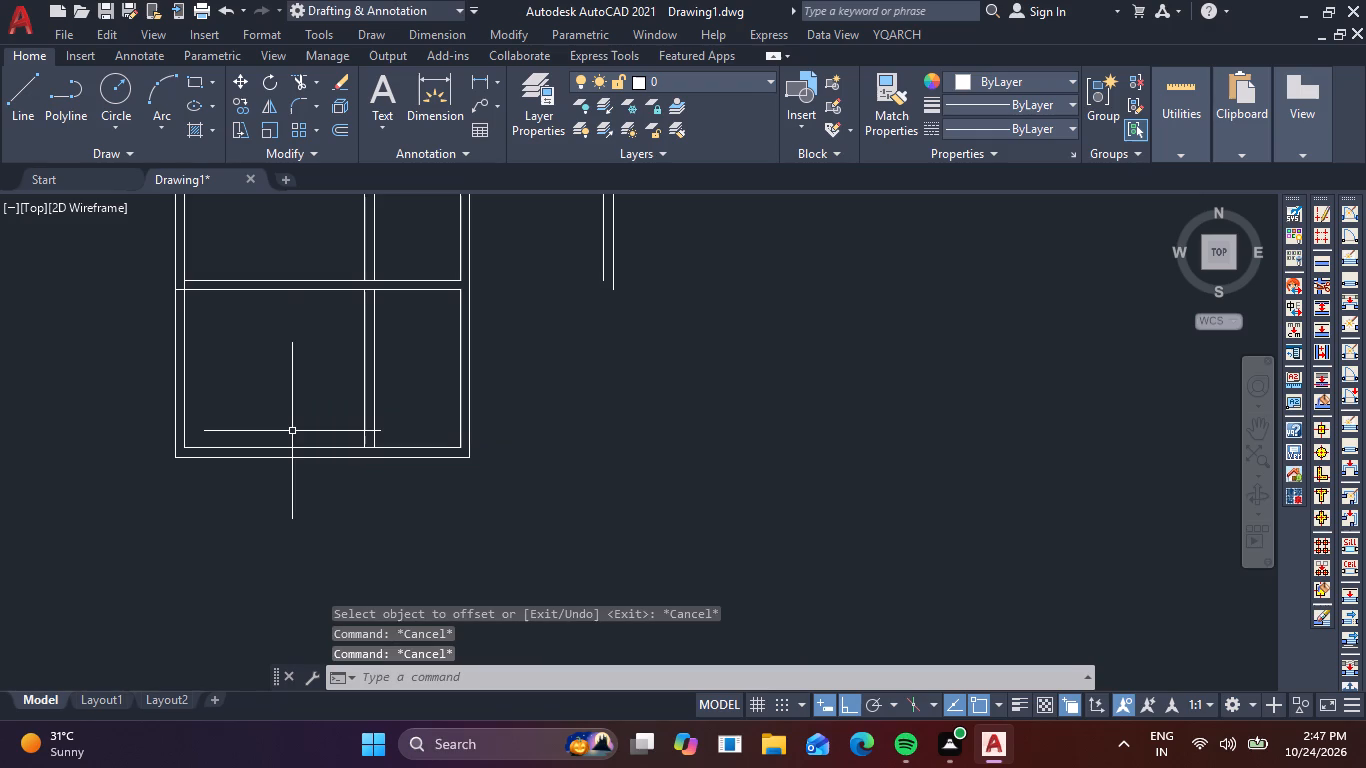
Trim the inner bottom wall line between the two lines of the new partition.
text(tr)
key(space)
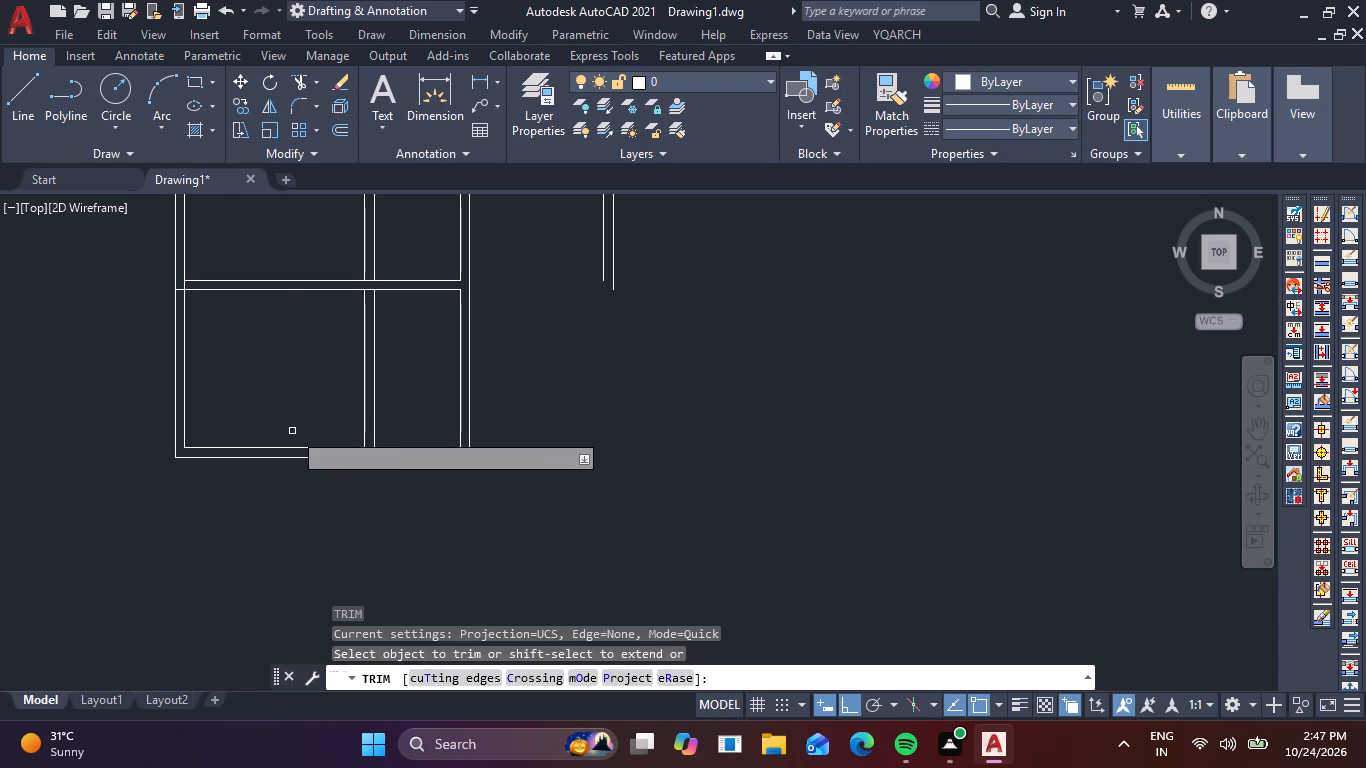
scroll(341, 460, up, 5)
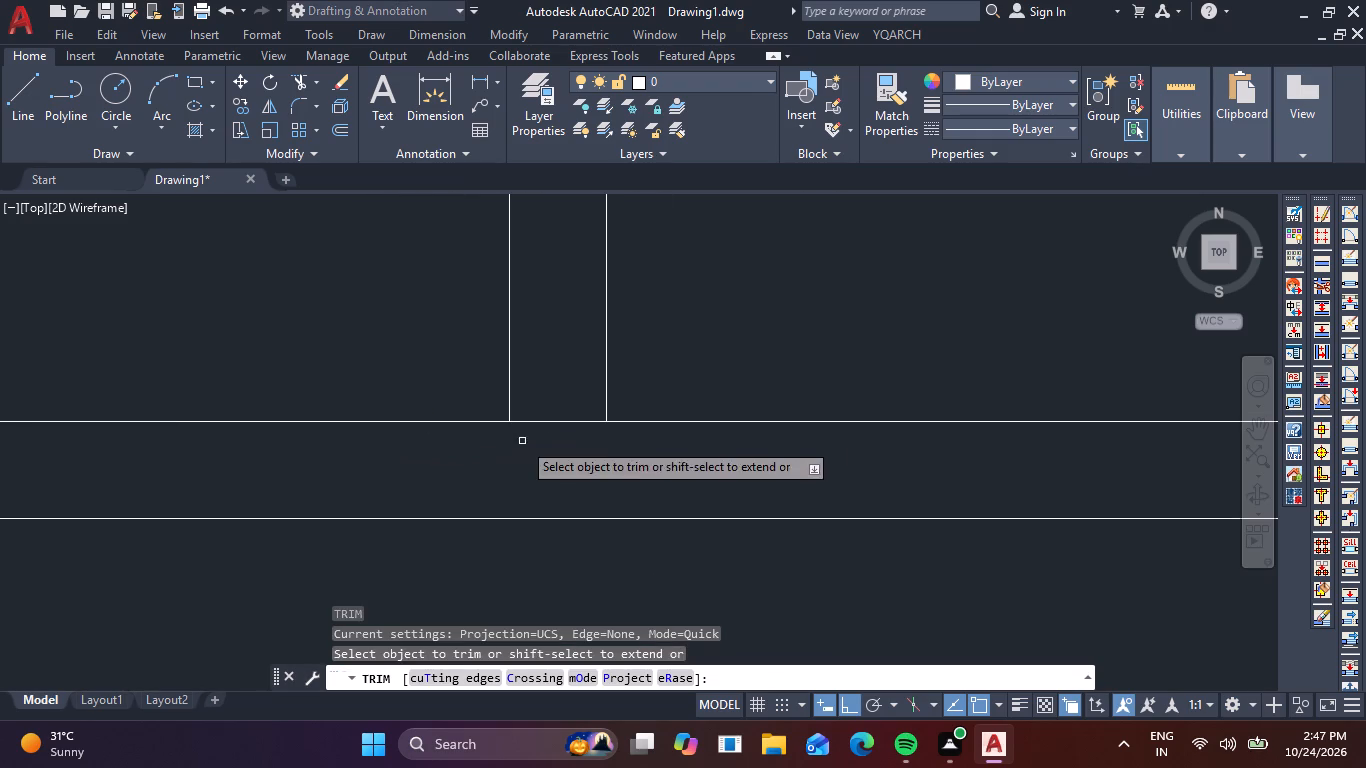
click(561, 401)
click(544, 441)
key(Escape)
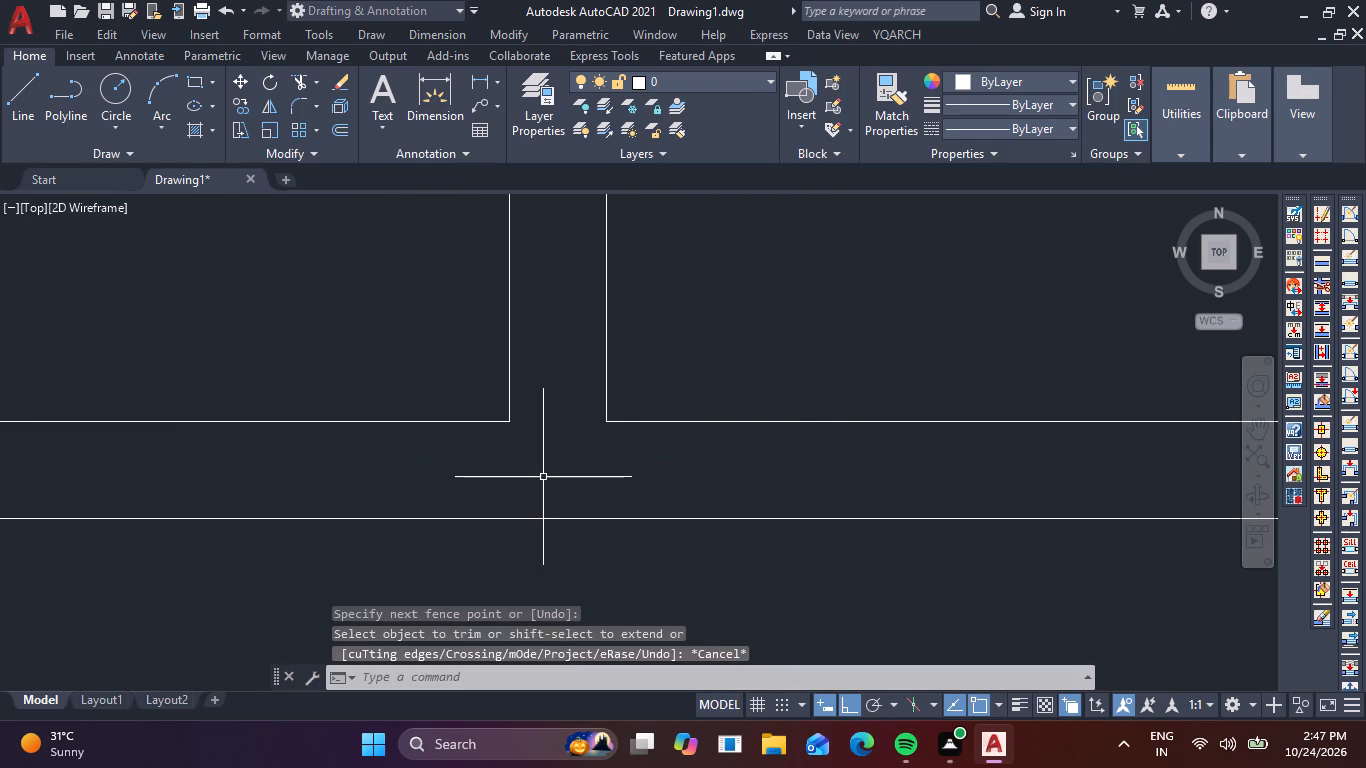
Offset the narrow lower-right room's inner bottom wall line 2.10 m upward, and offset that copy 0.20 m further up to form a cross wall.
scroll(543, 477, down, 4)
middle_drag(553, 434, 385, 501)
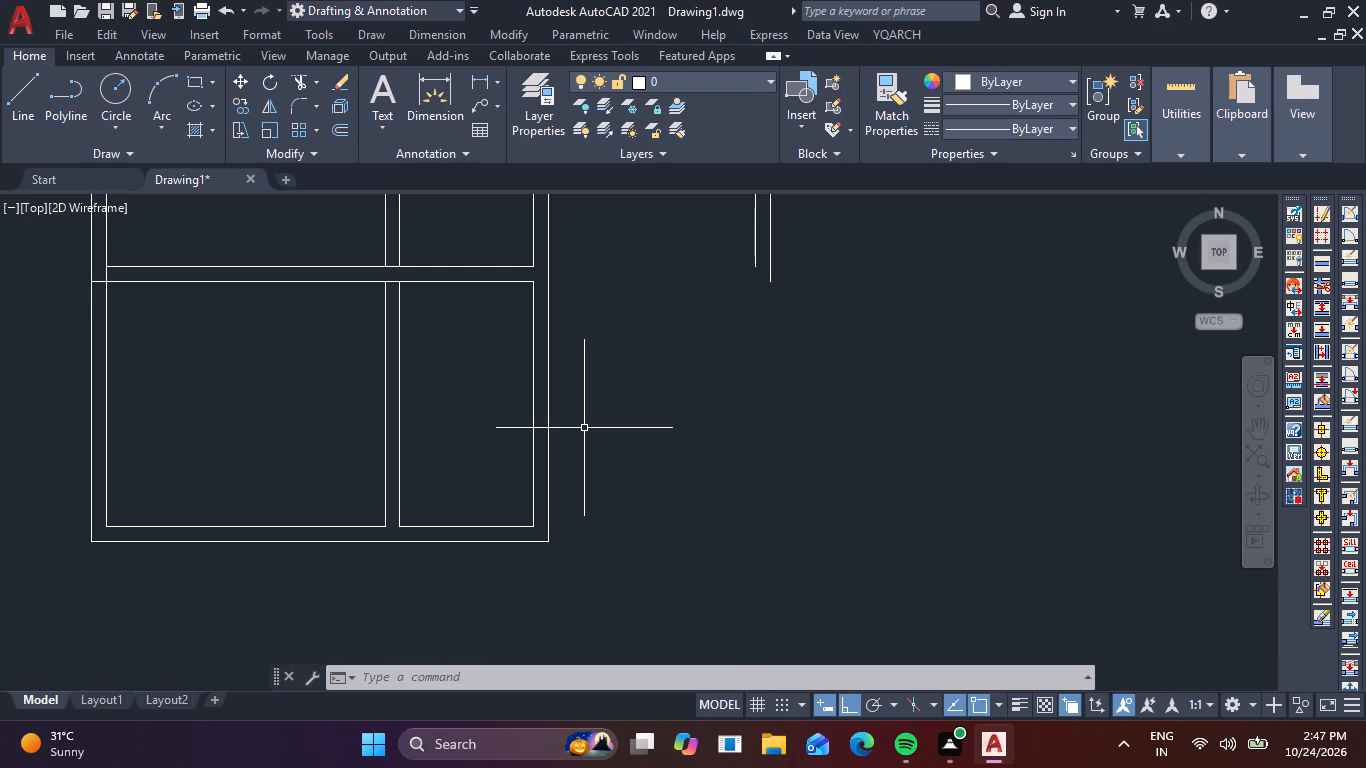
key(o)
key(Return)
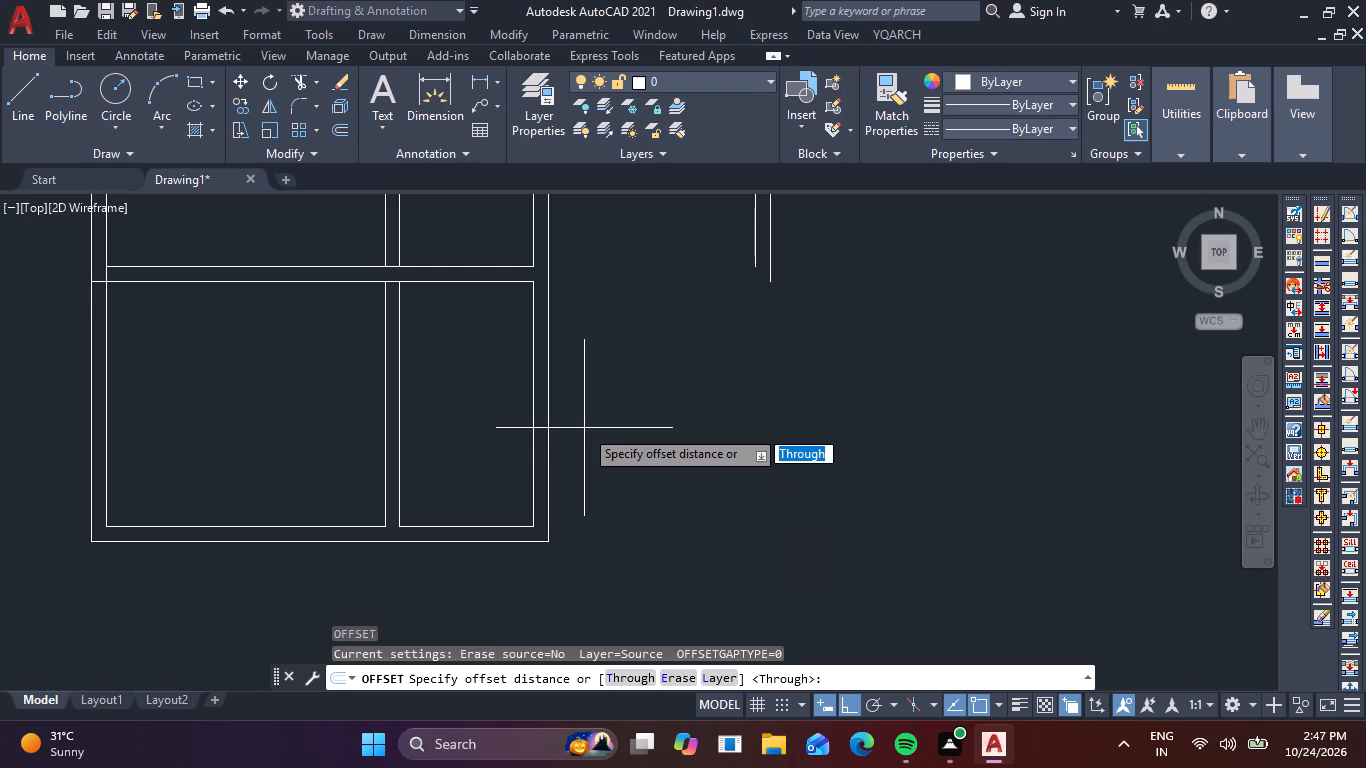
text(2.)
text(10)
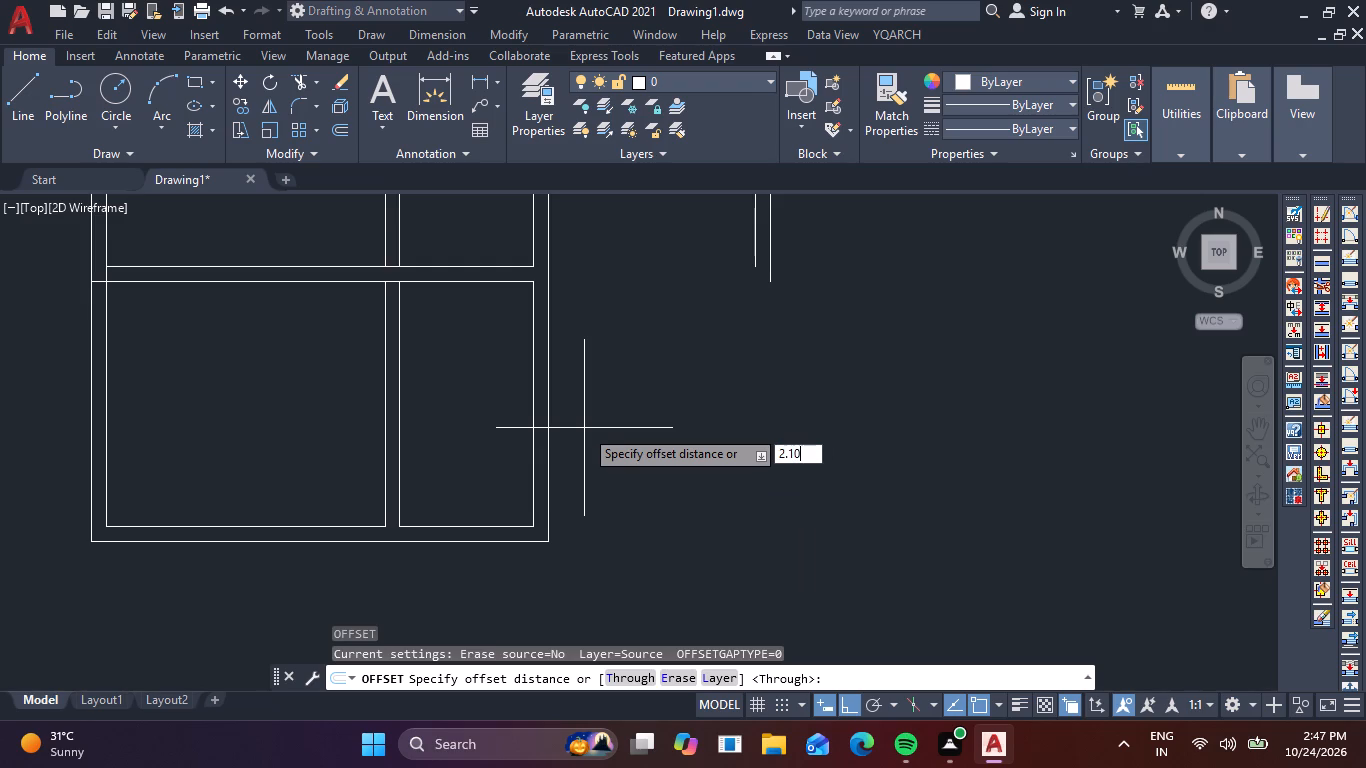
key(Return)
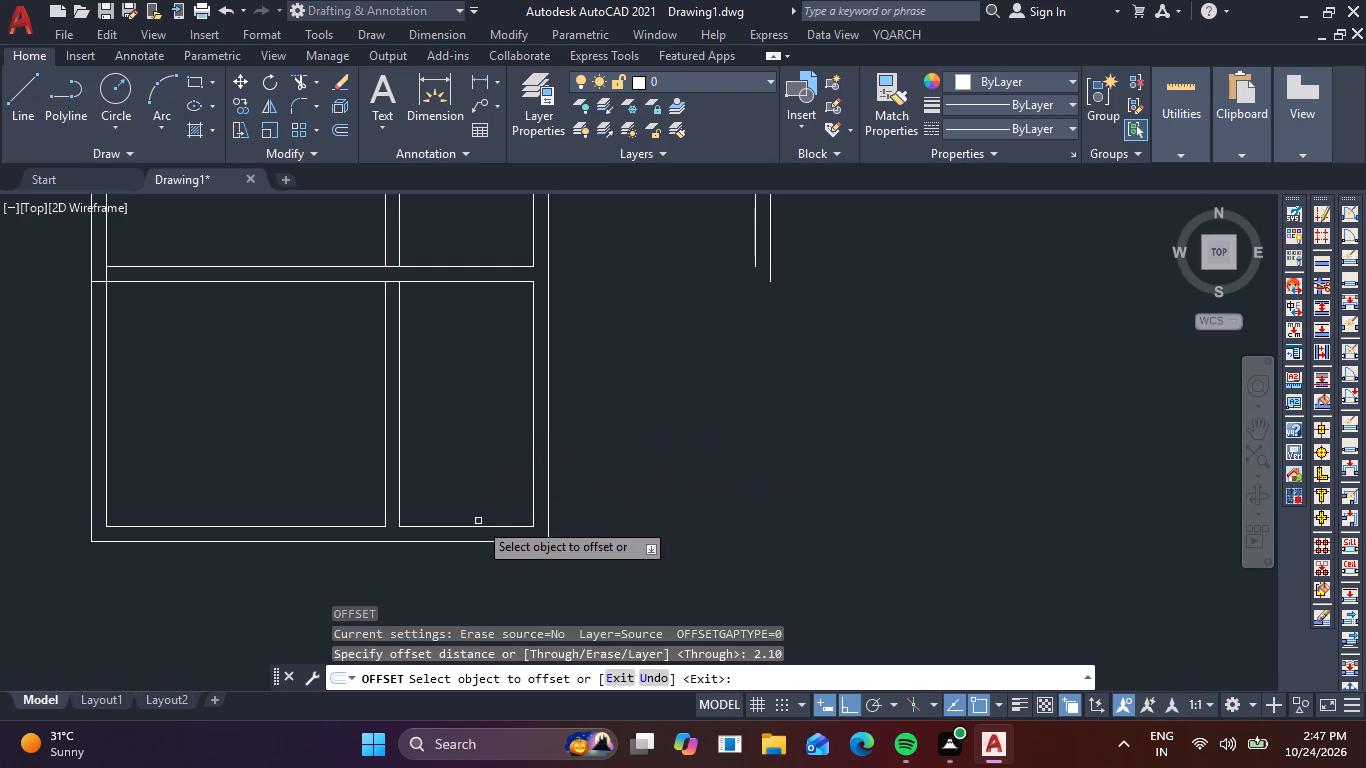
click(478, 526)
click(494, 424)
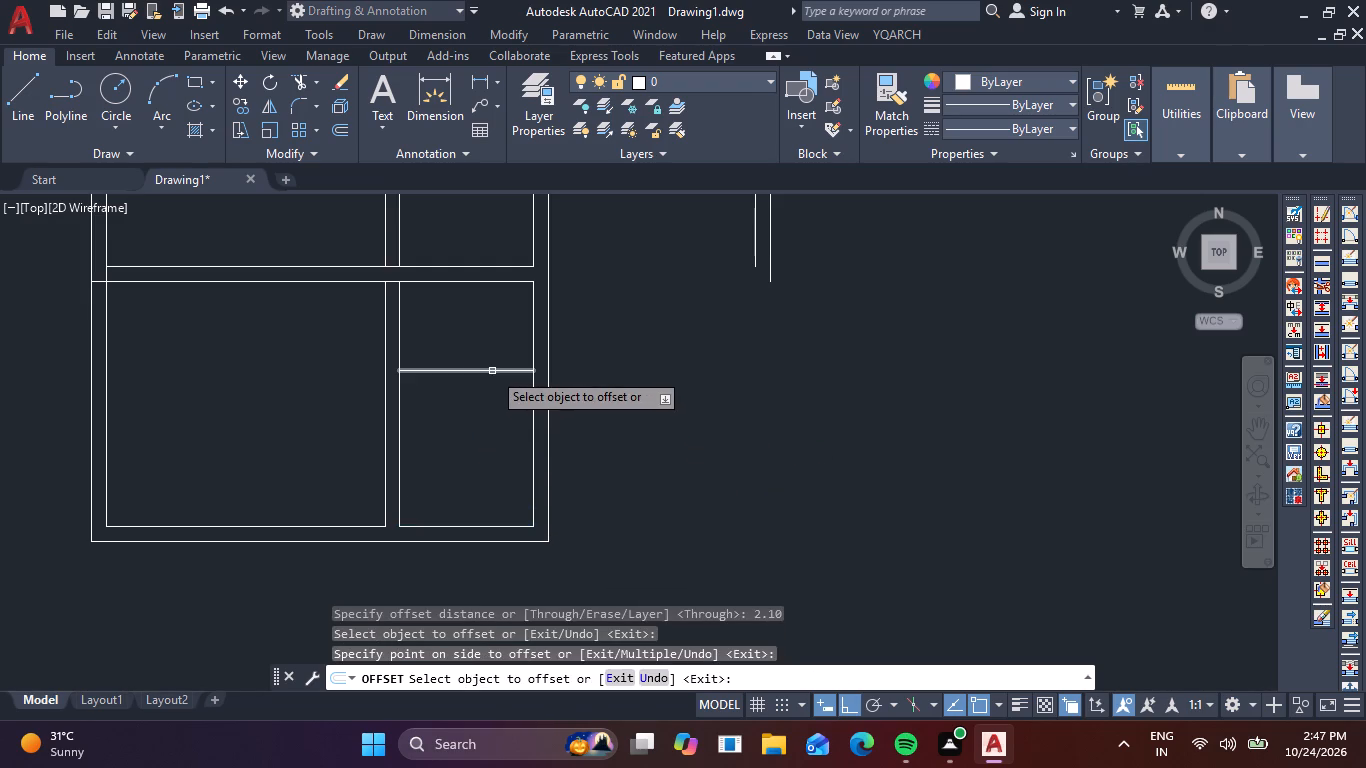
click(488, 375)
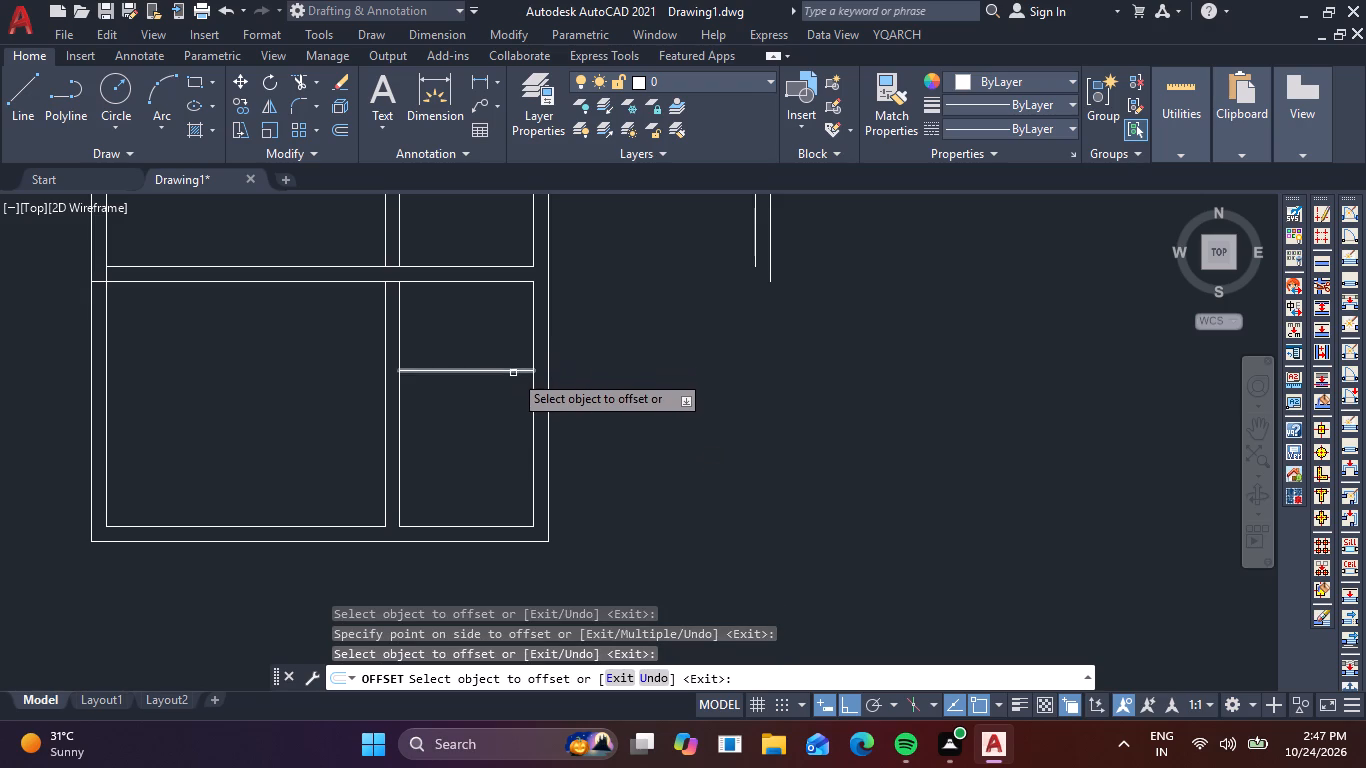
click(514, 372)
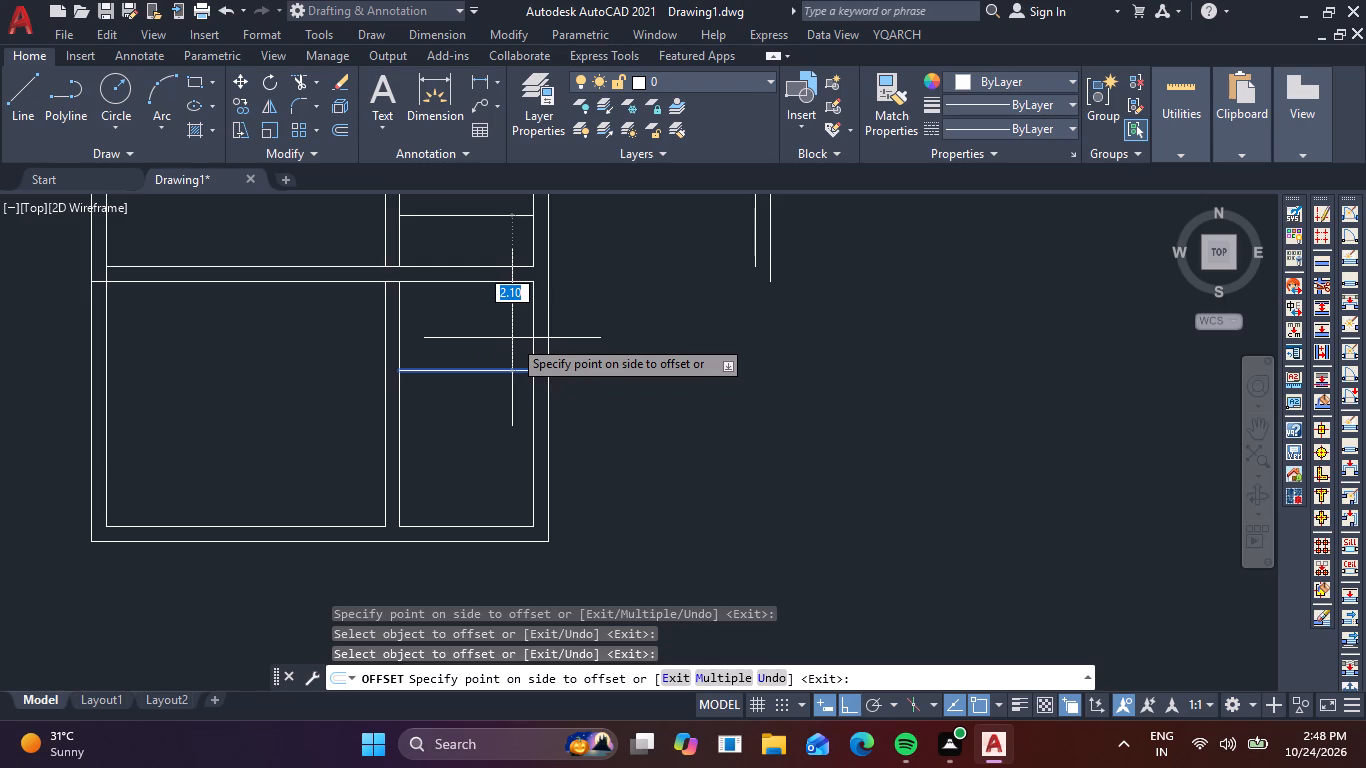
text(.20)
key(Return)
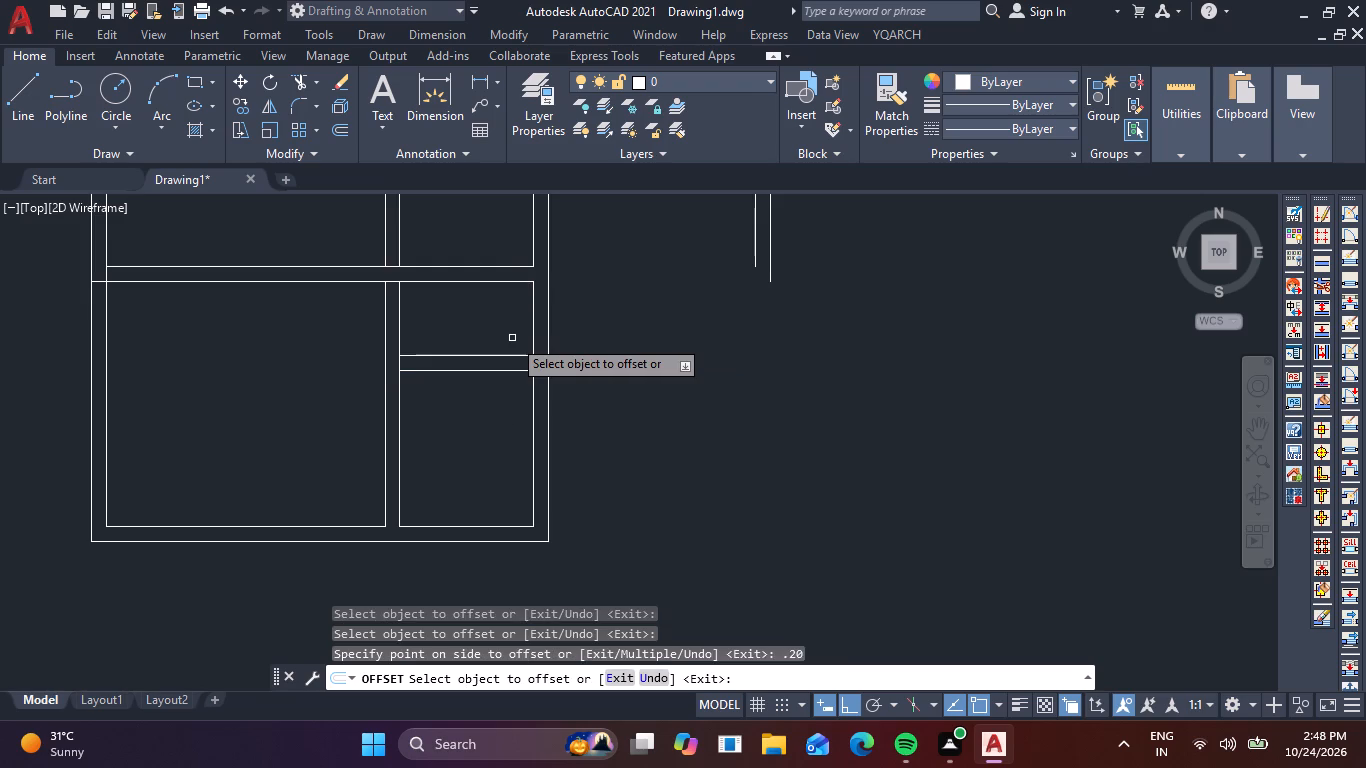
key(Escape)
key(Escape)
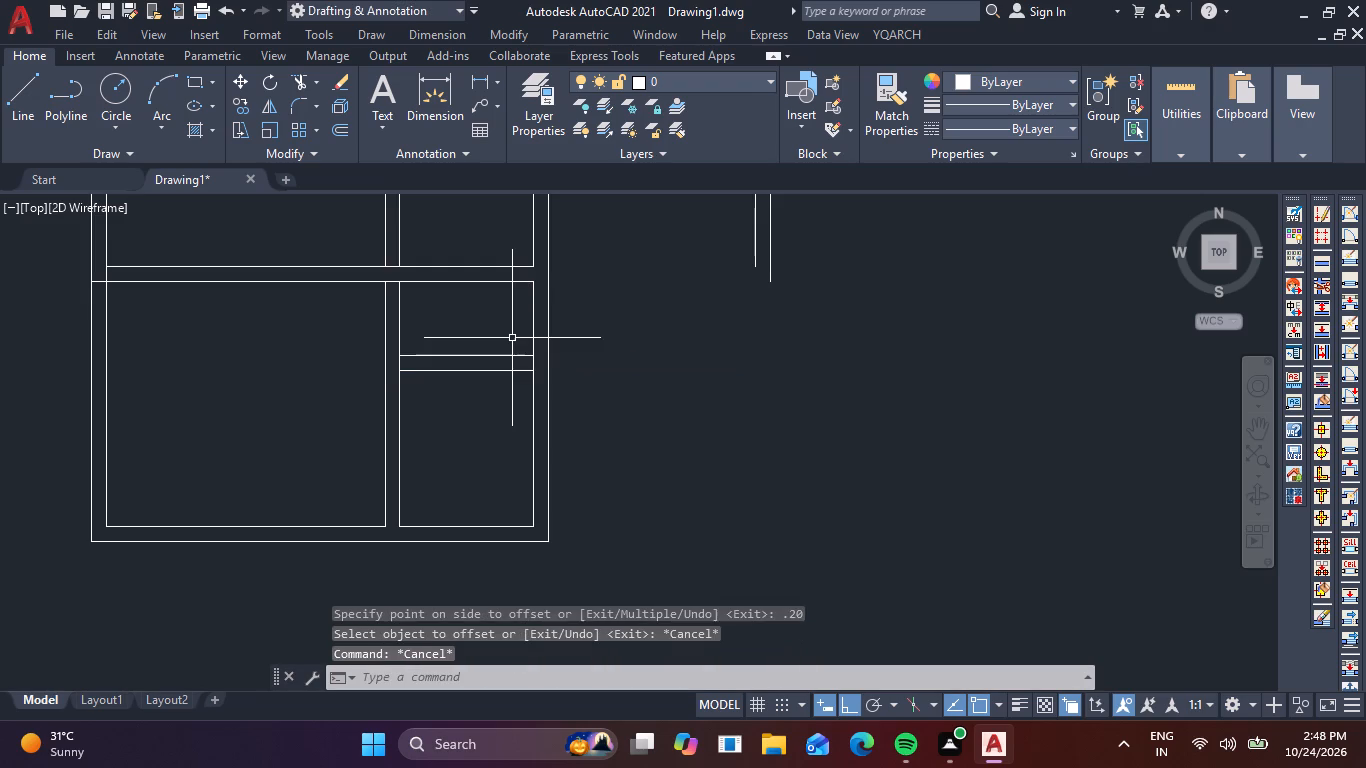
key(Escape)
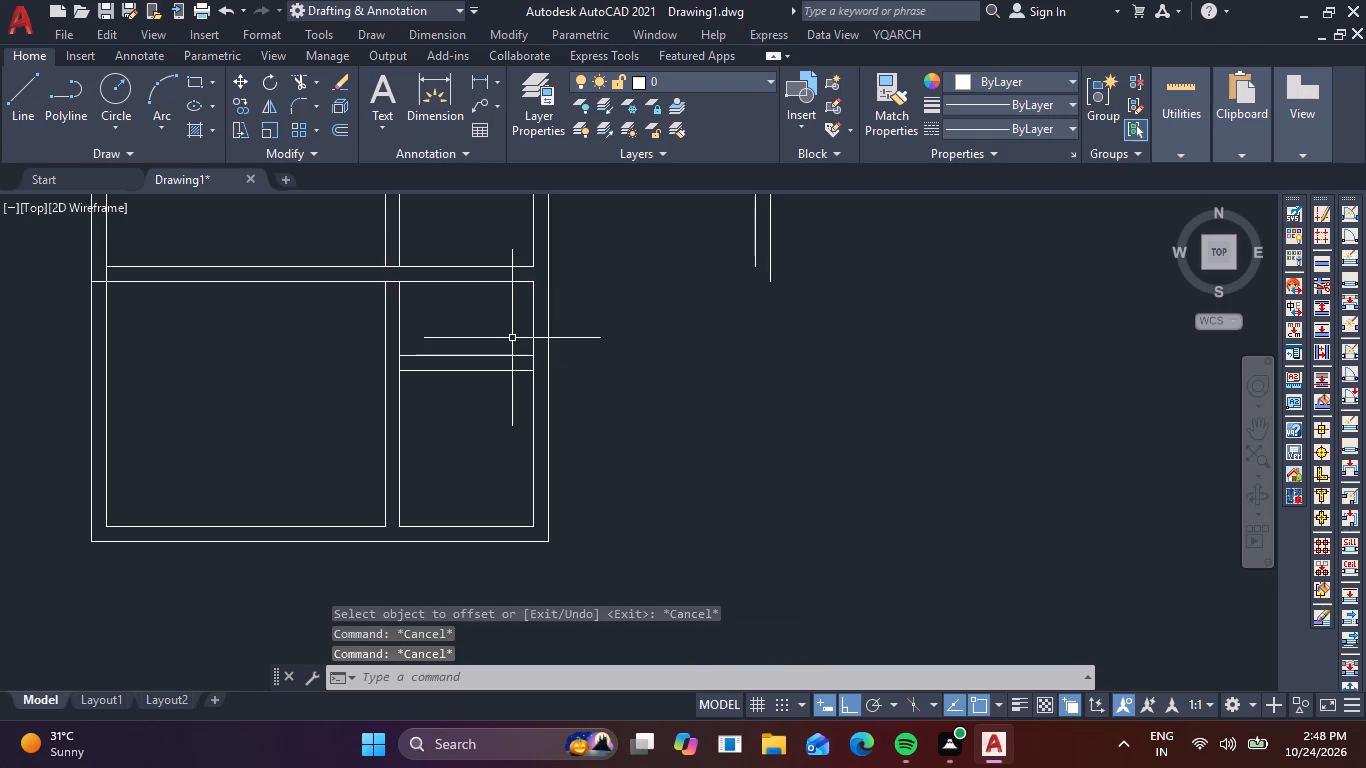
Extend the new cross wall's upper line to the partition's left line, and trim away the partition lines above and inside the cross wall.
text(tr)
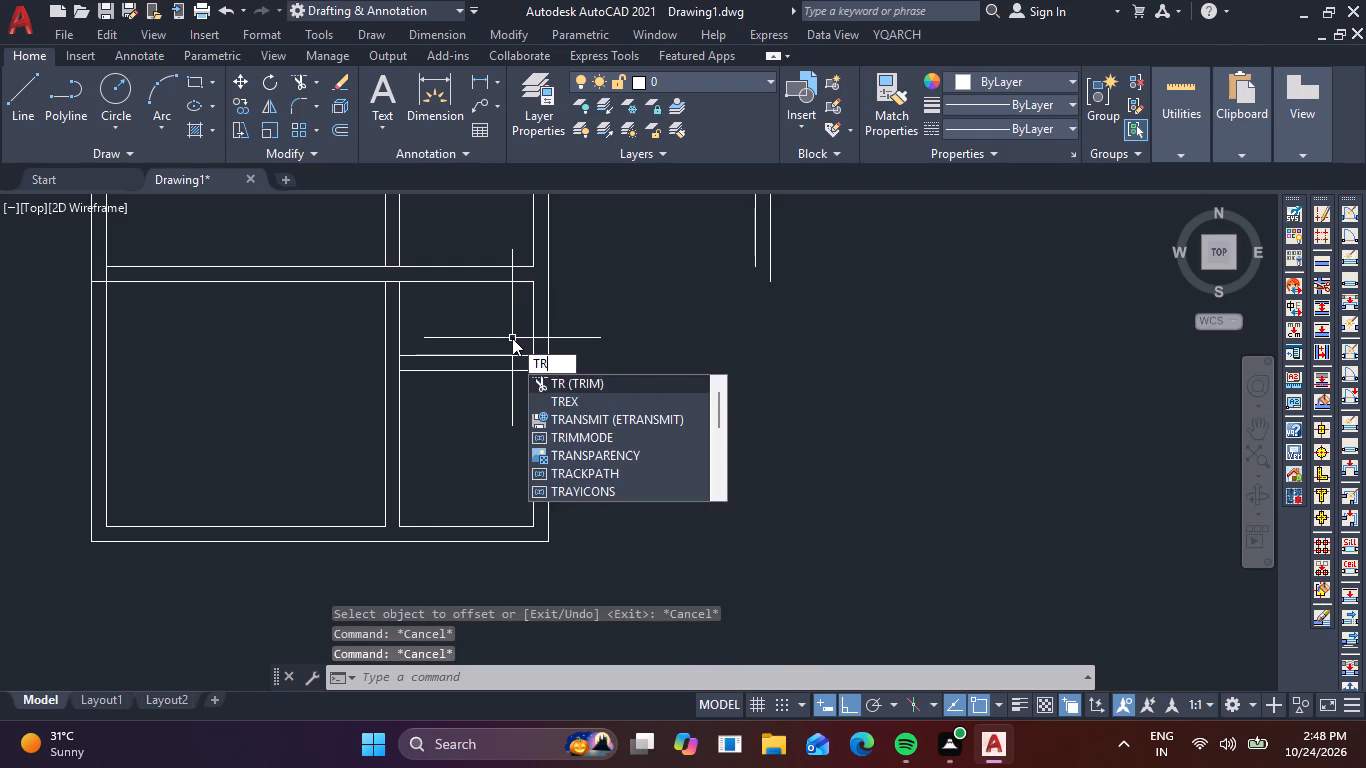
key(space)
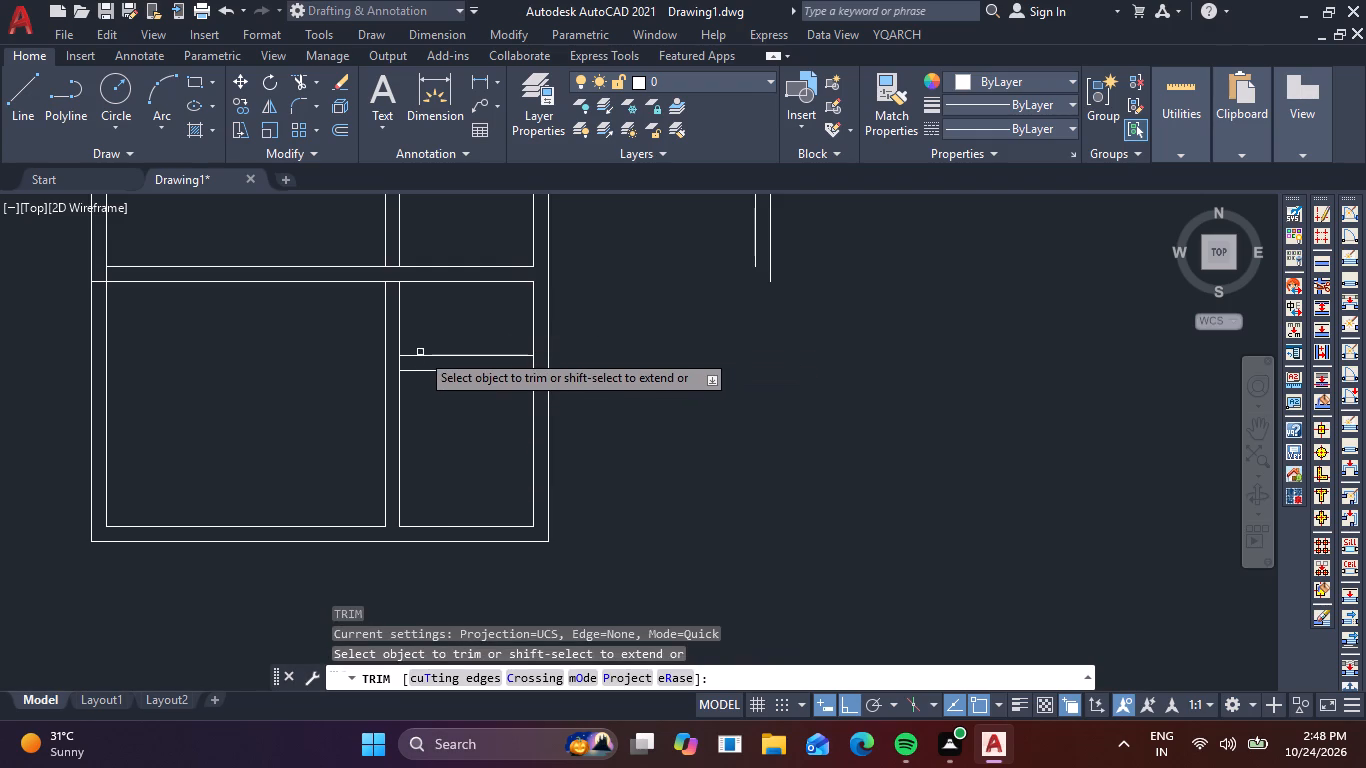
shift+click(415, 357)
drag(448, 321, 445, 321)
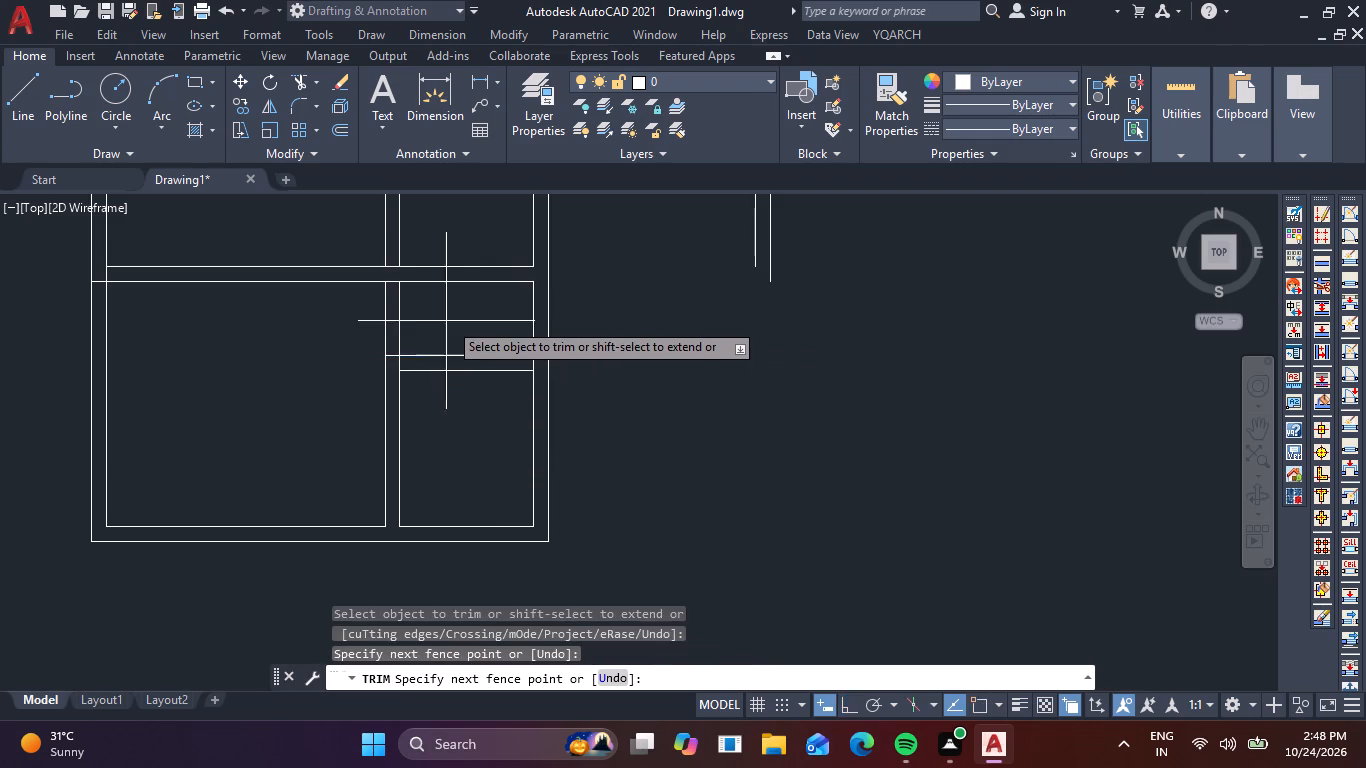
drag(445, 321, 355, 321)
scroll(449, 306, down, 2)
scroll(436, 325, up, 4)
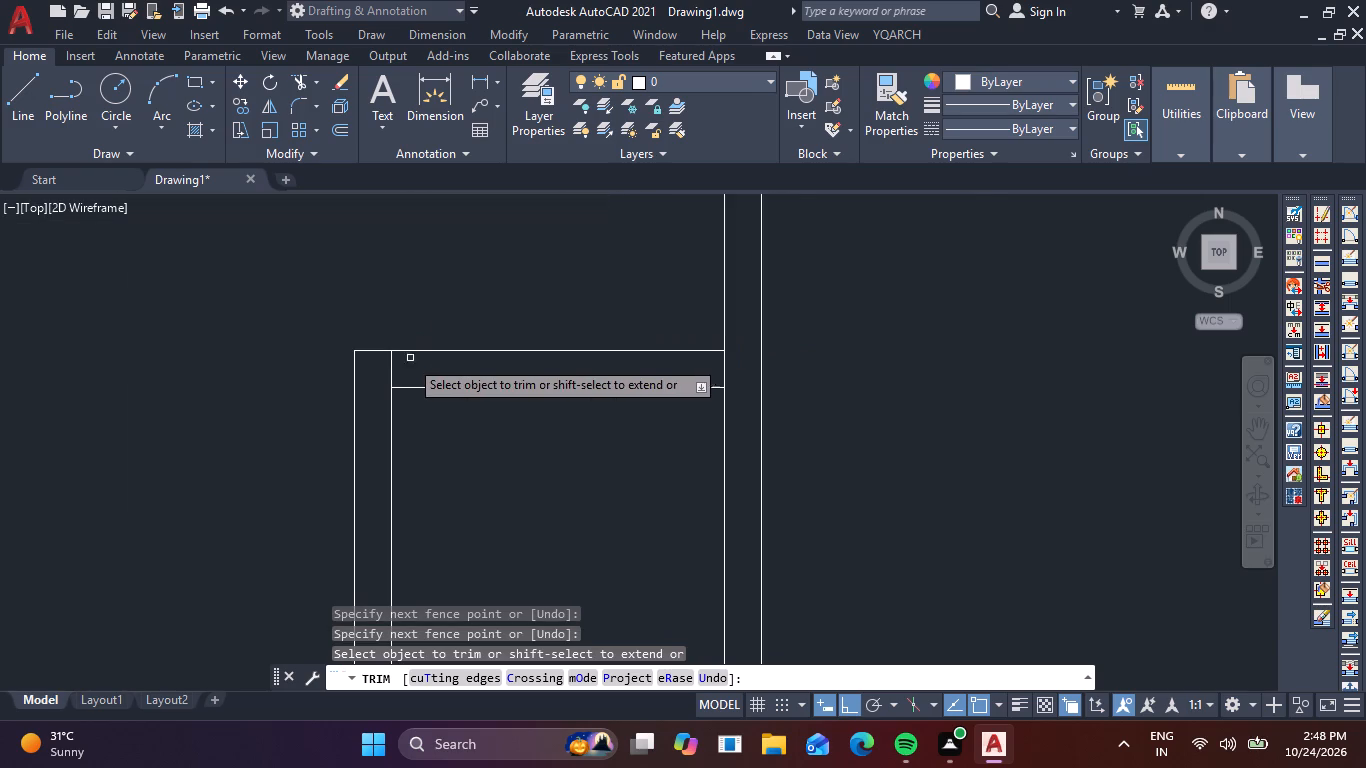
click(399, 370)
click(378, 375)
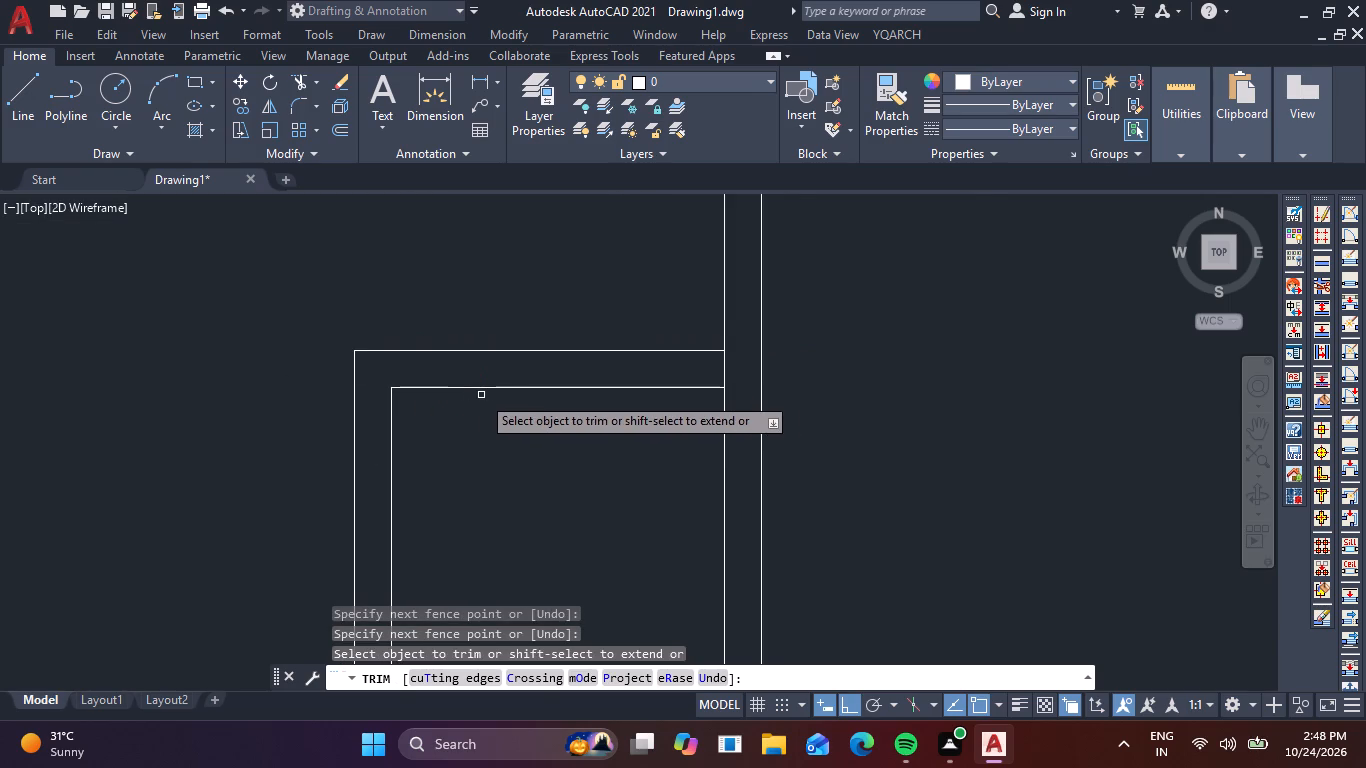
key(Escape)
key(Escape)
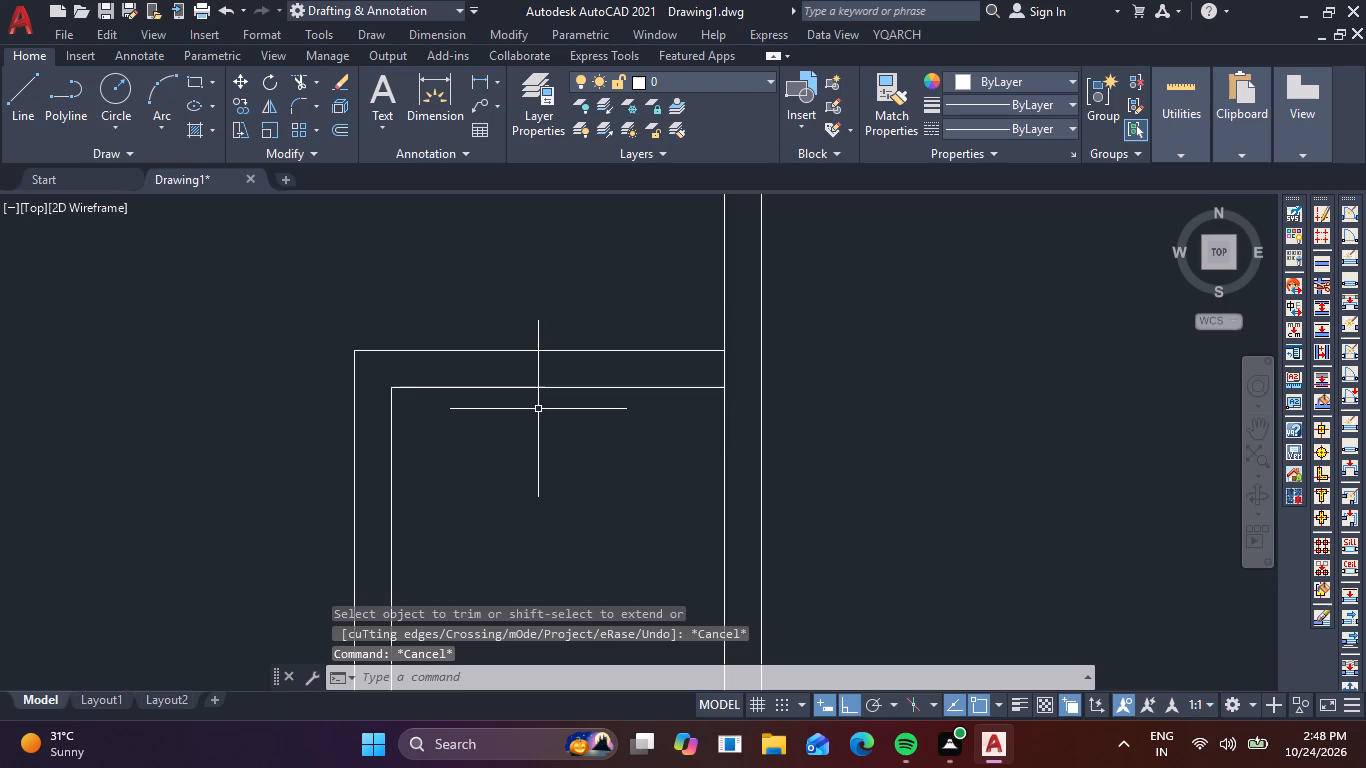
Extend the cross wall's lower line to the partition's left line.
text(ex)
key(space)
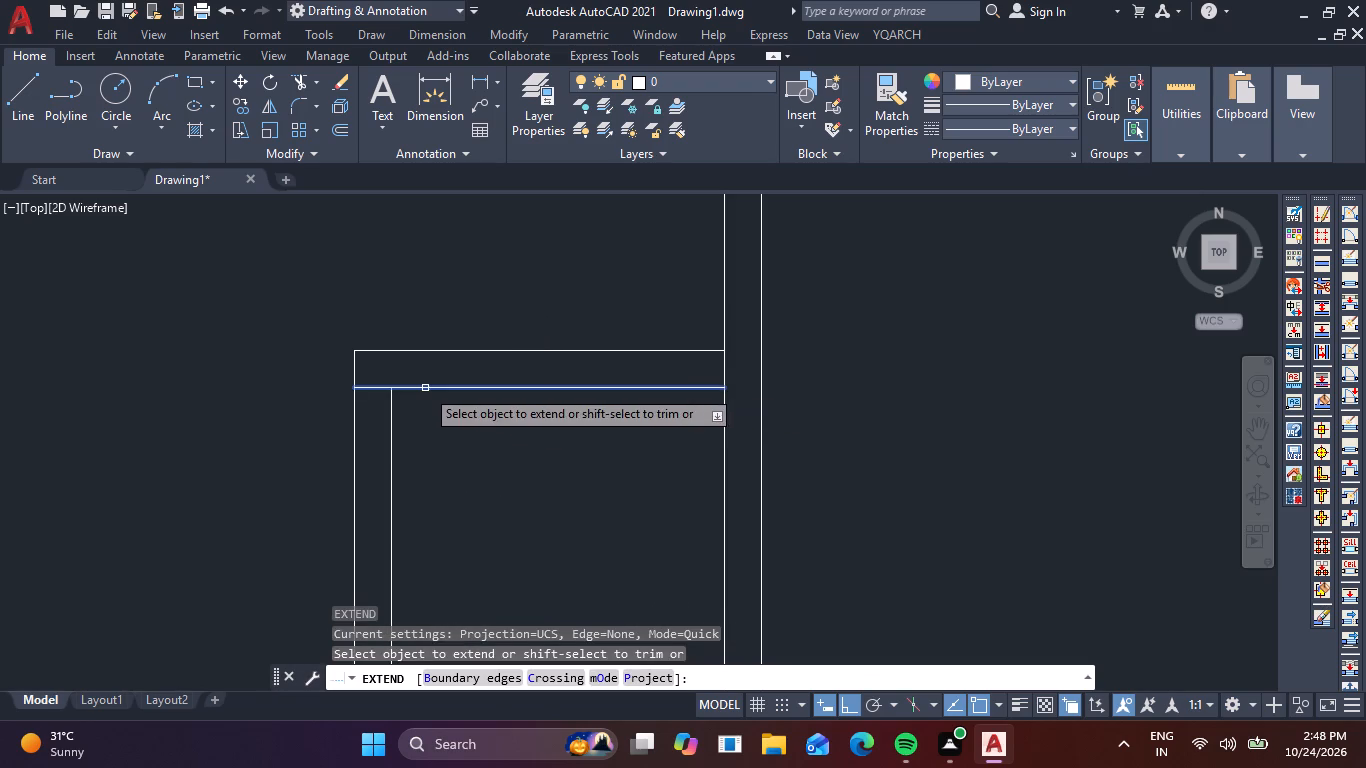
click(425, 388)
key(Escape)
key(Escape)
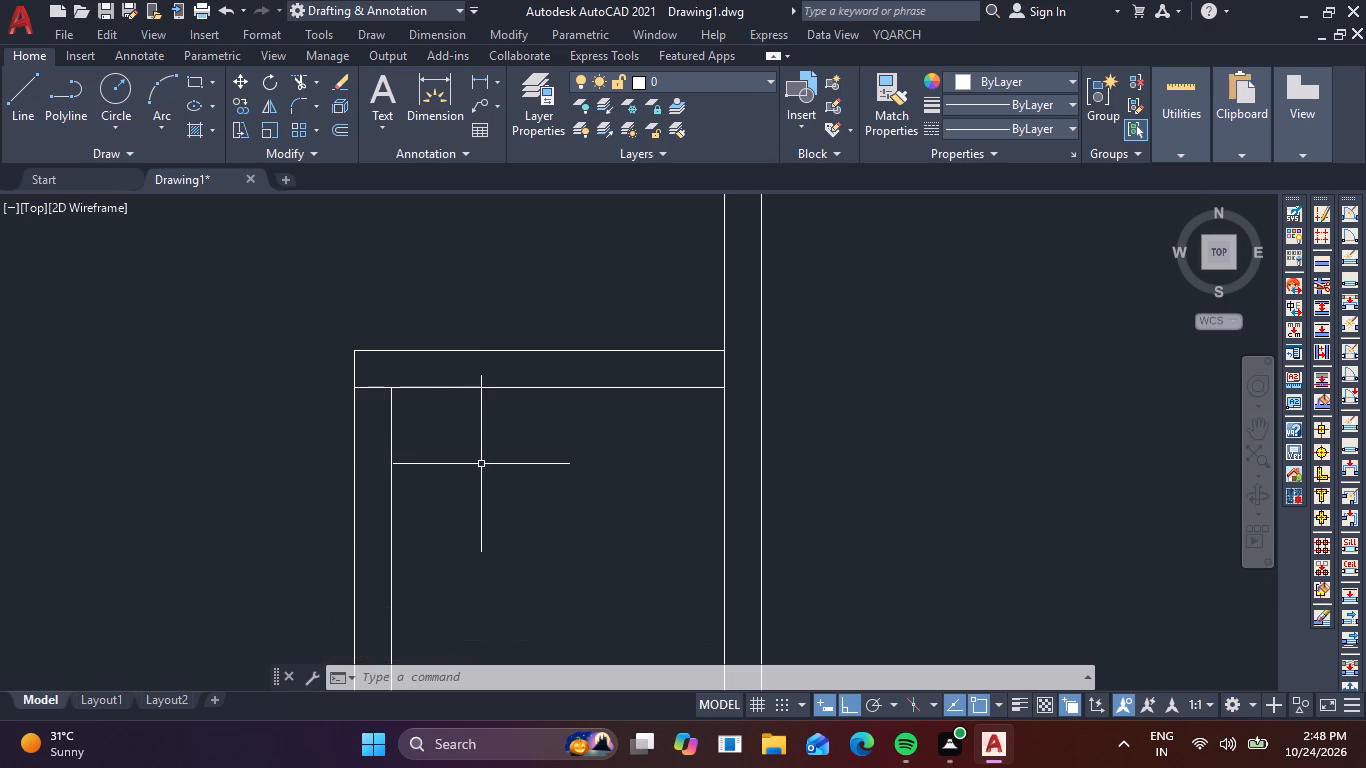
Offset the lower room row's outer bottom wall line 2.80 m downward, and offset that copy 0.20 m further down to form a bottom wall.
scroll(483, 464, down, 3)
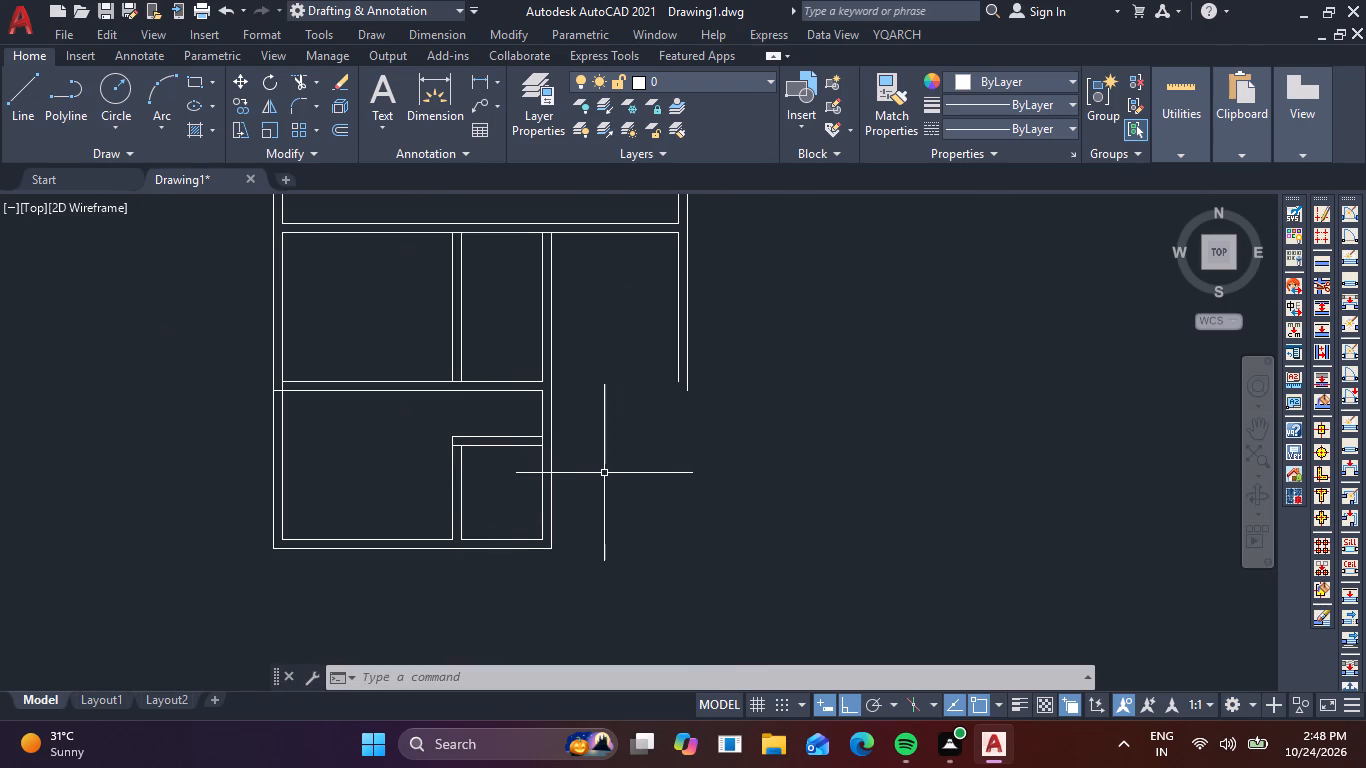
middle_drag(625, 491, 621, 363)
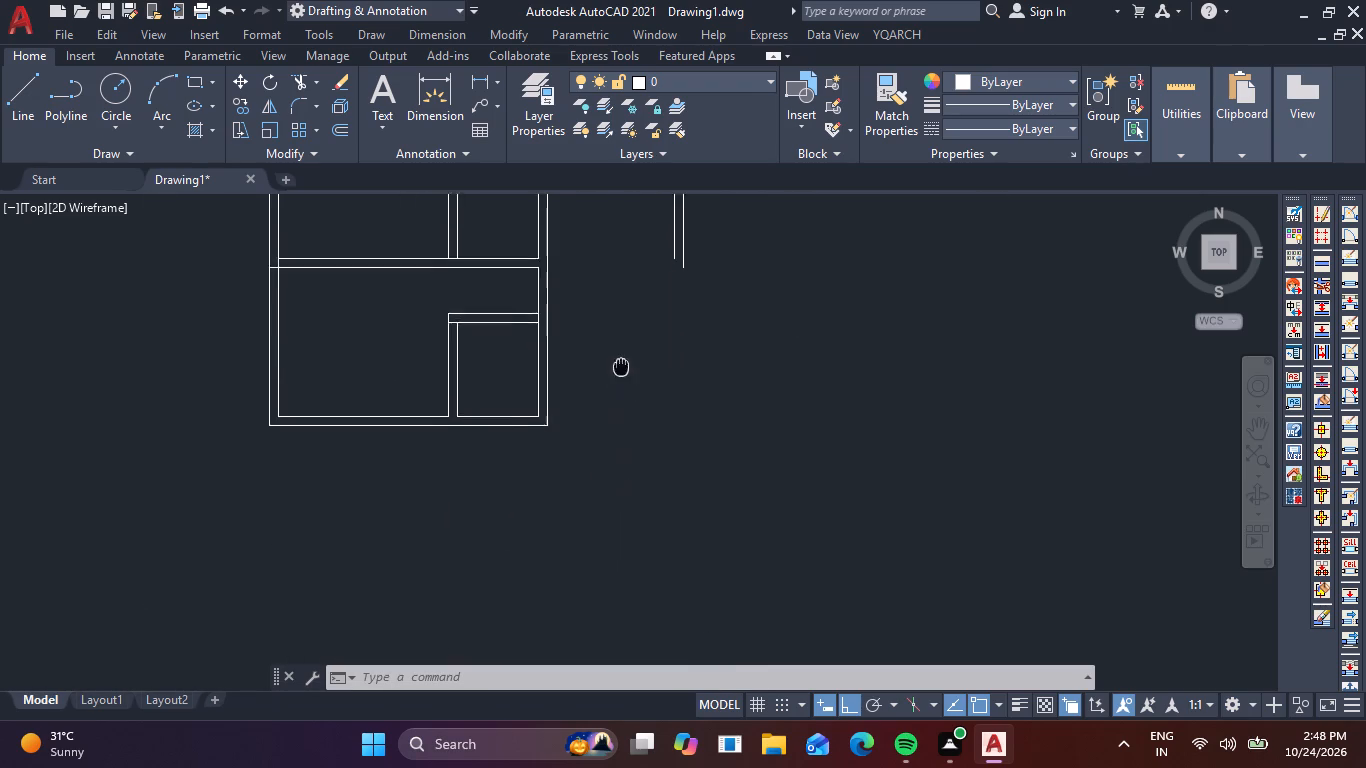
middle_drag(621, 363, 637, 322)
scroll(560, 404, up, 1)
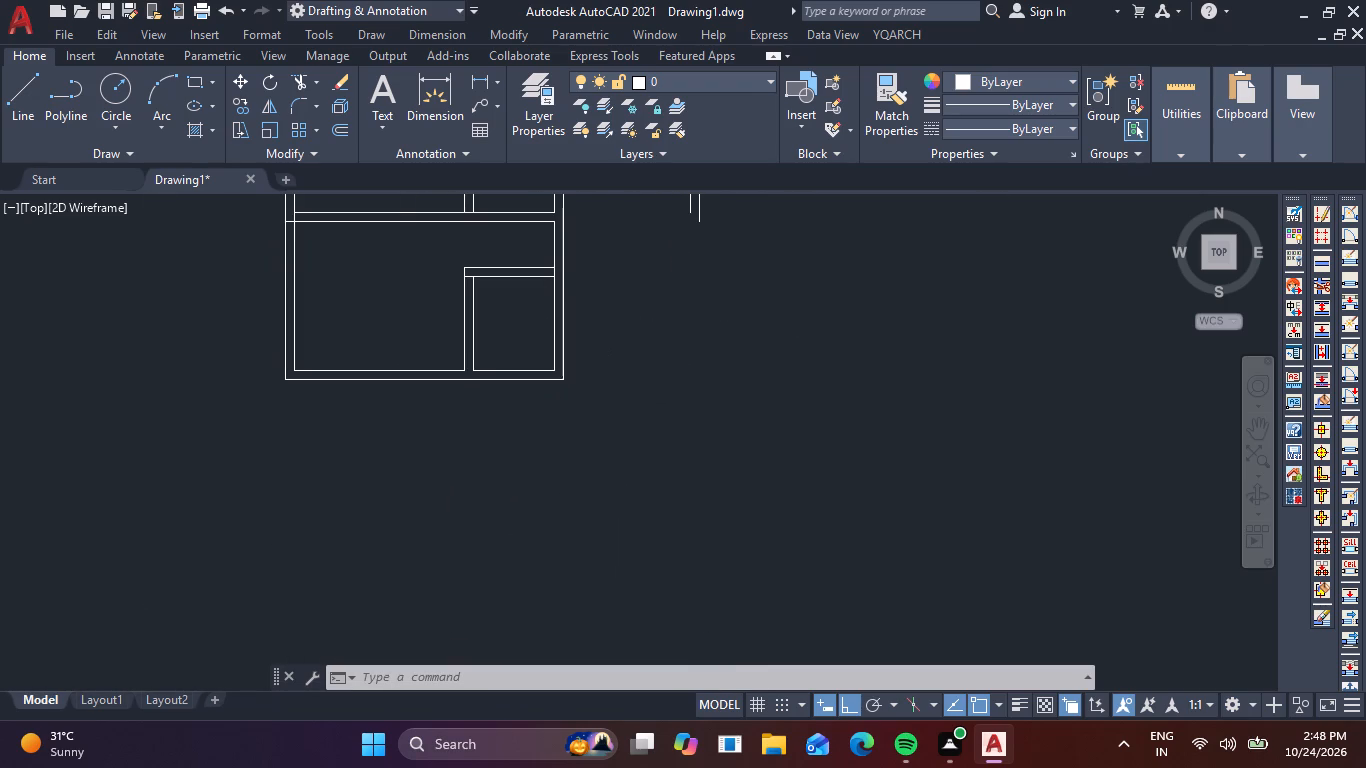
key(o)
key(Return)
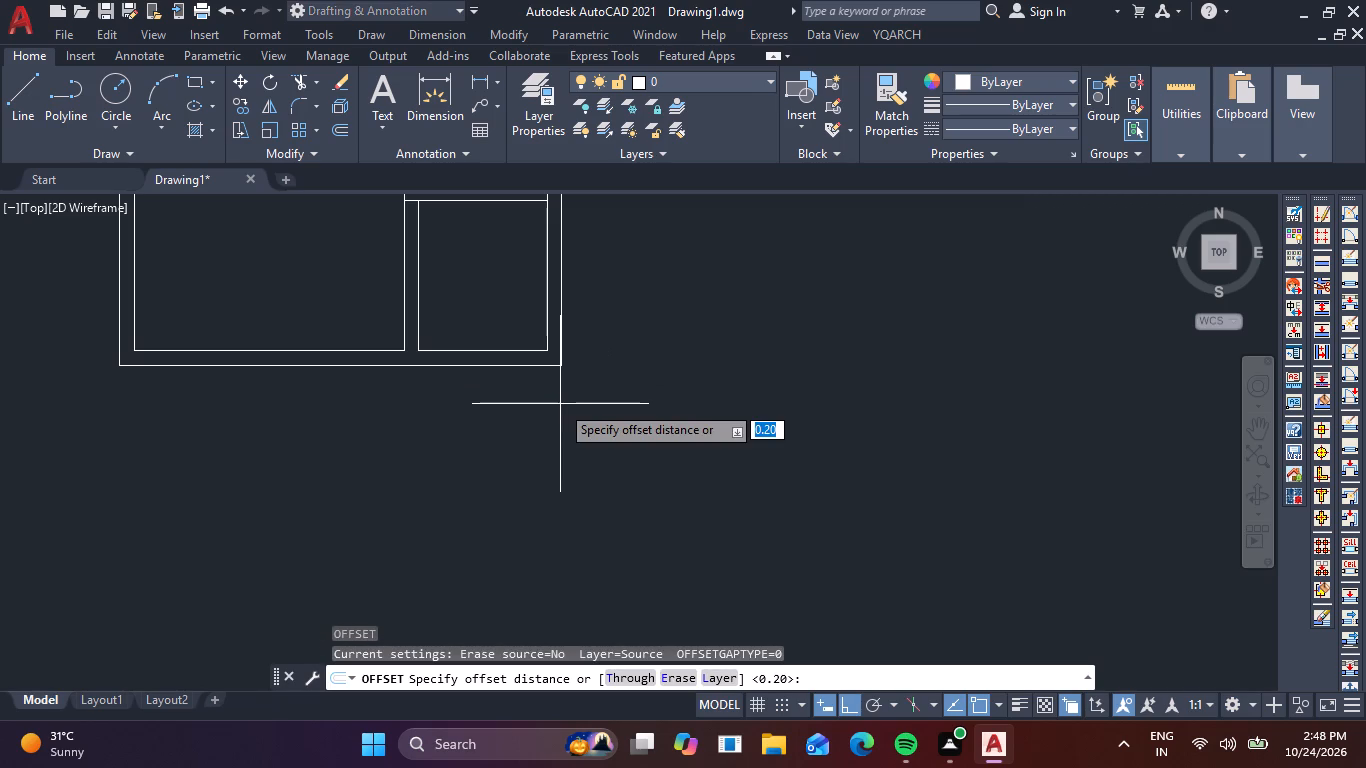
key(2)
text(.2)
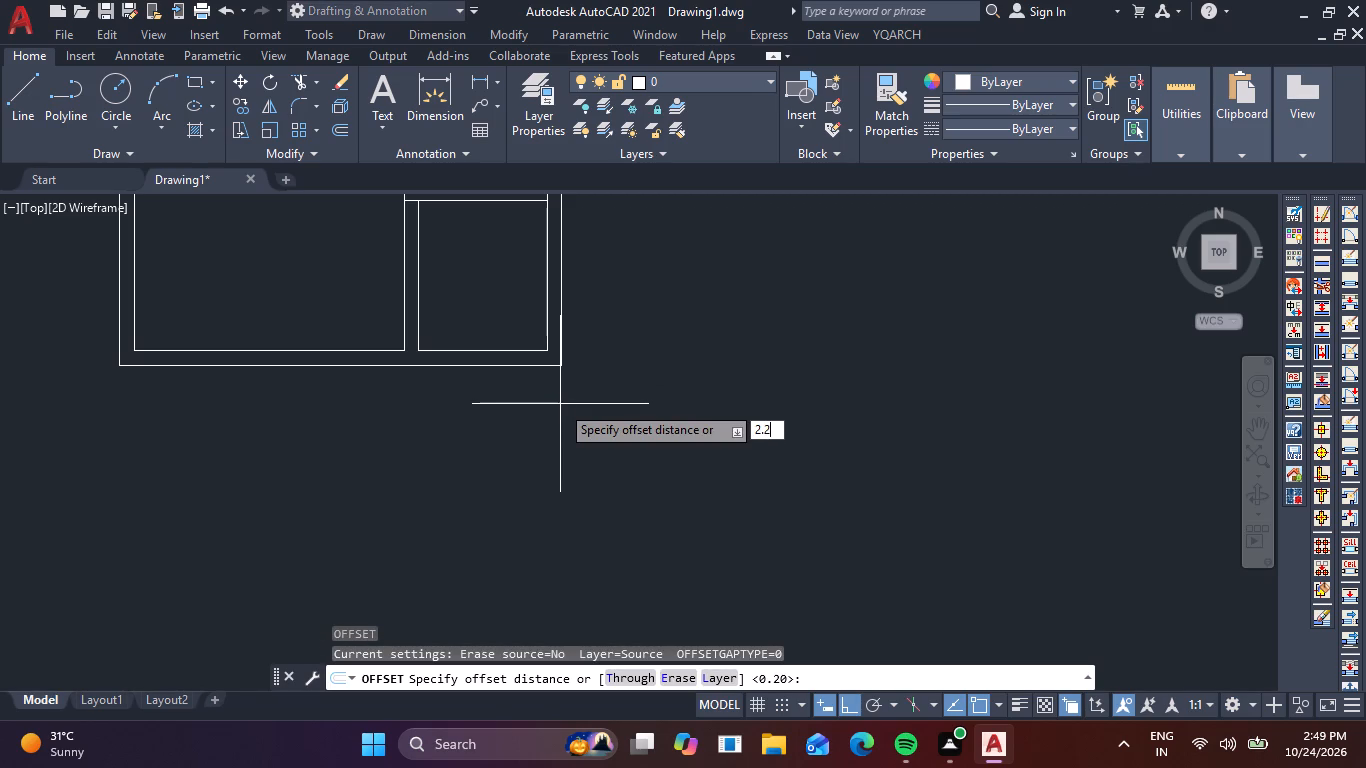
key(BackSpace)
text(80)
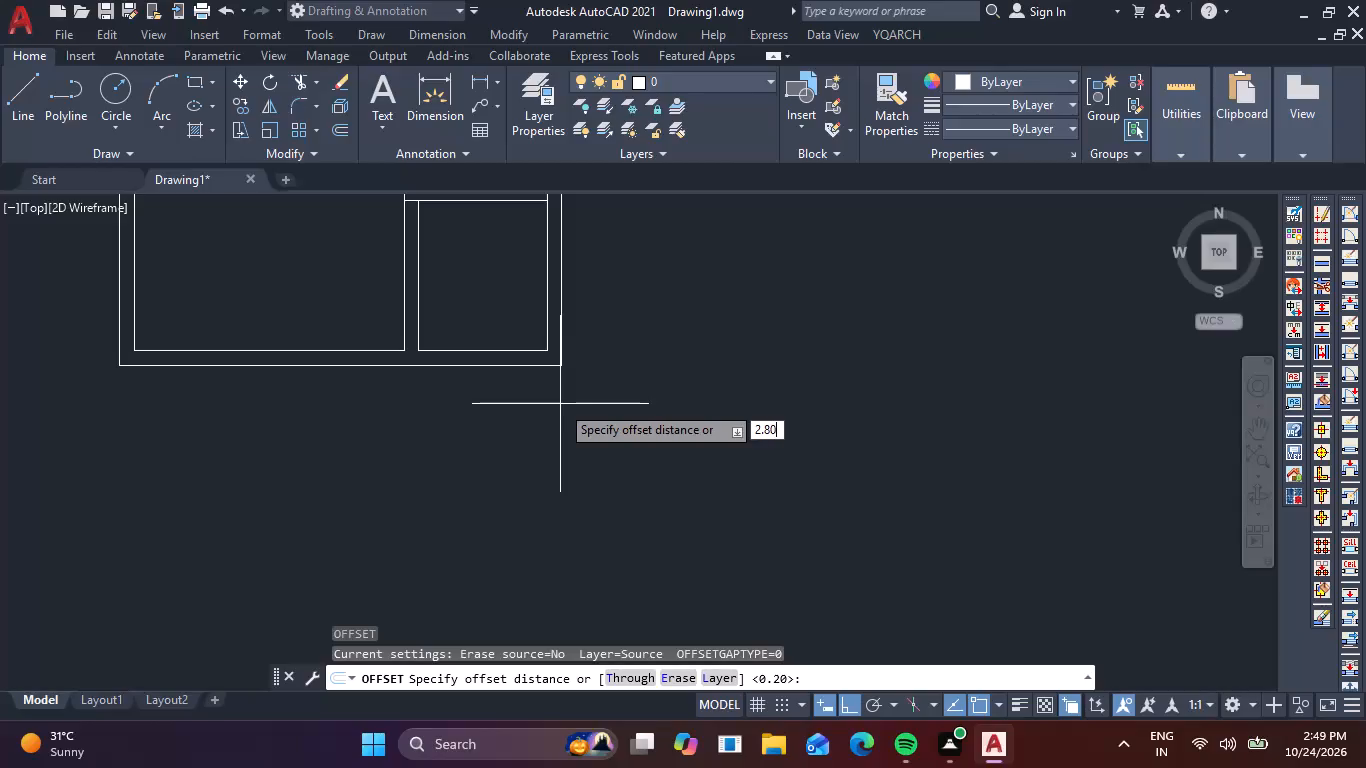
key(Return)
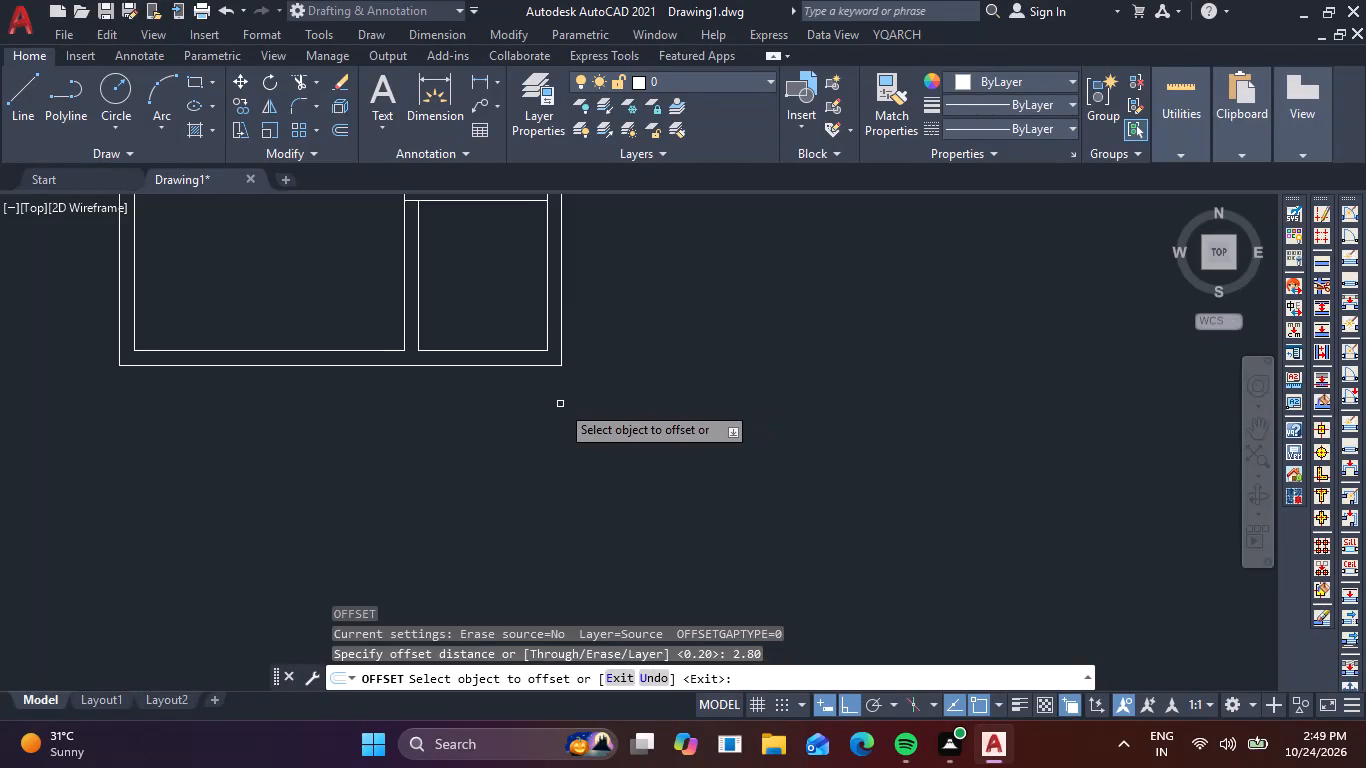
click(480, 367)
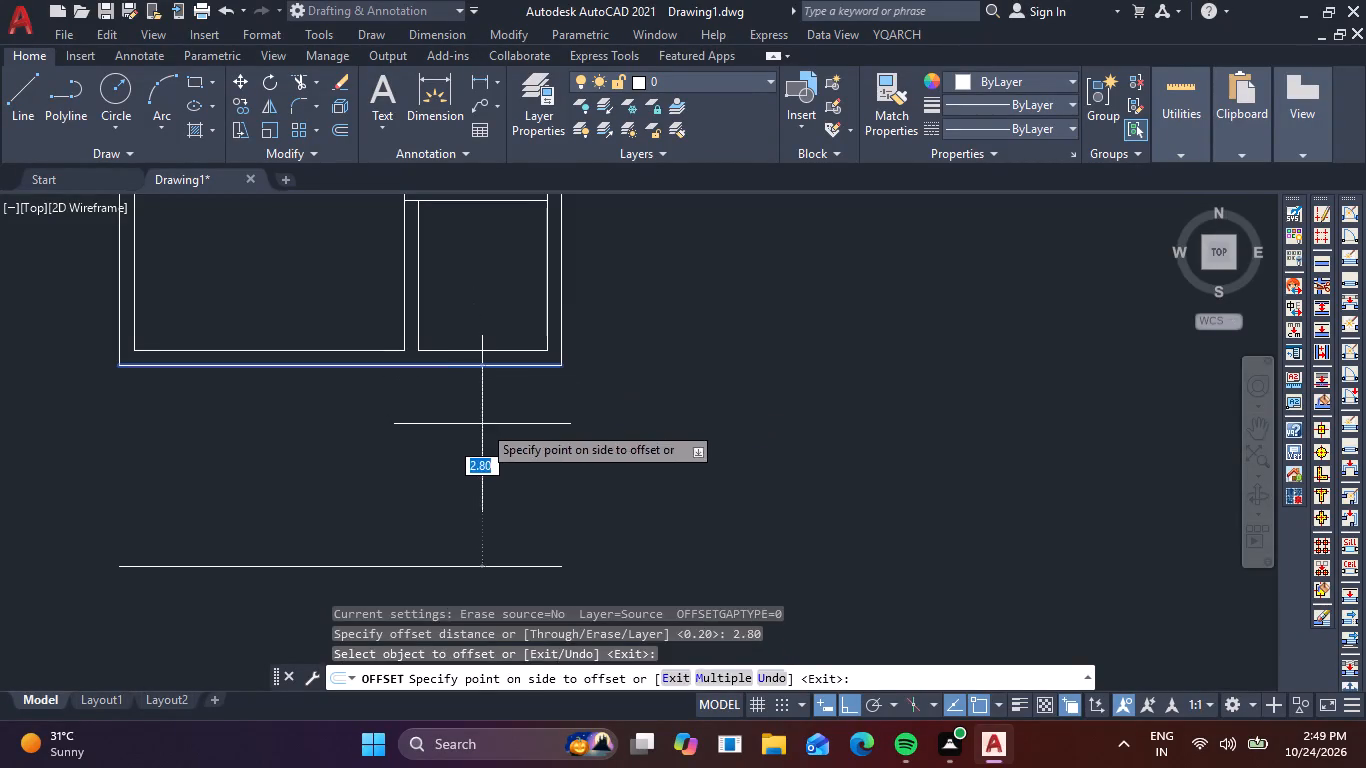
click(482, 424)
middle_drag(562, 494, 557, 466)
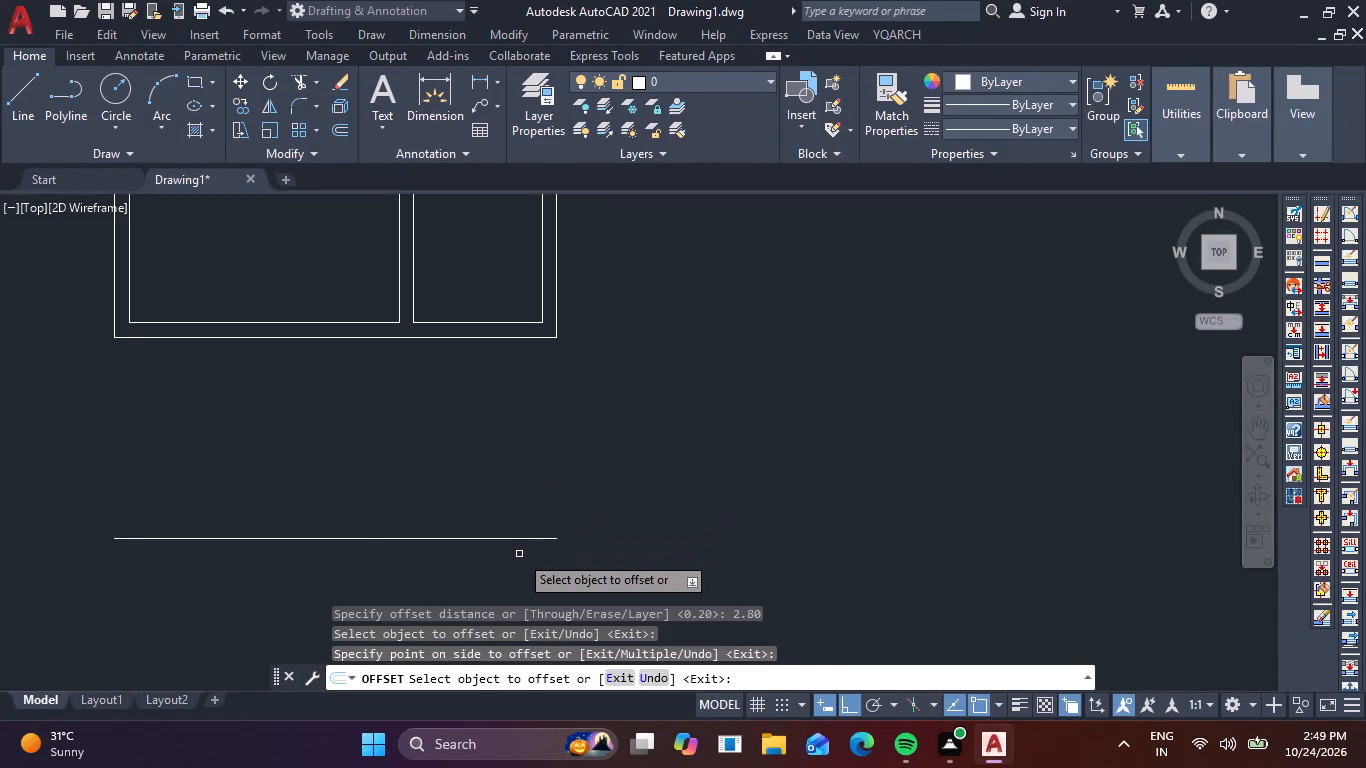
click(498, 540)
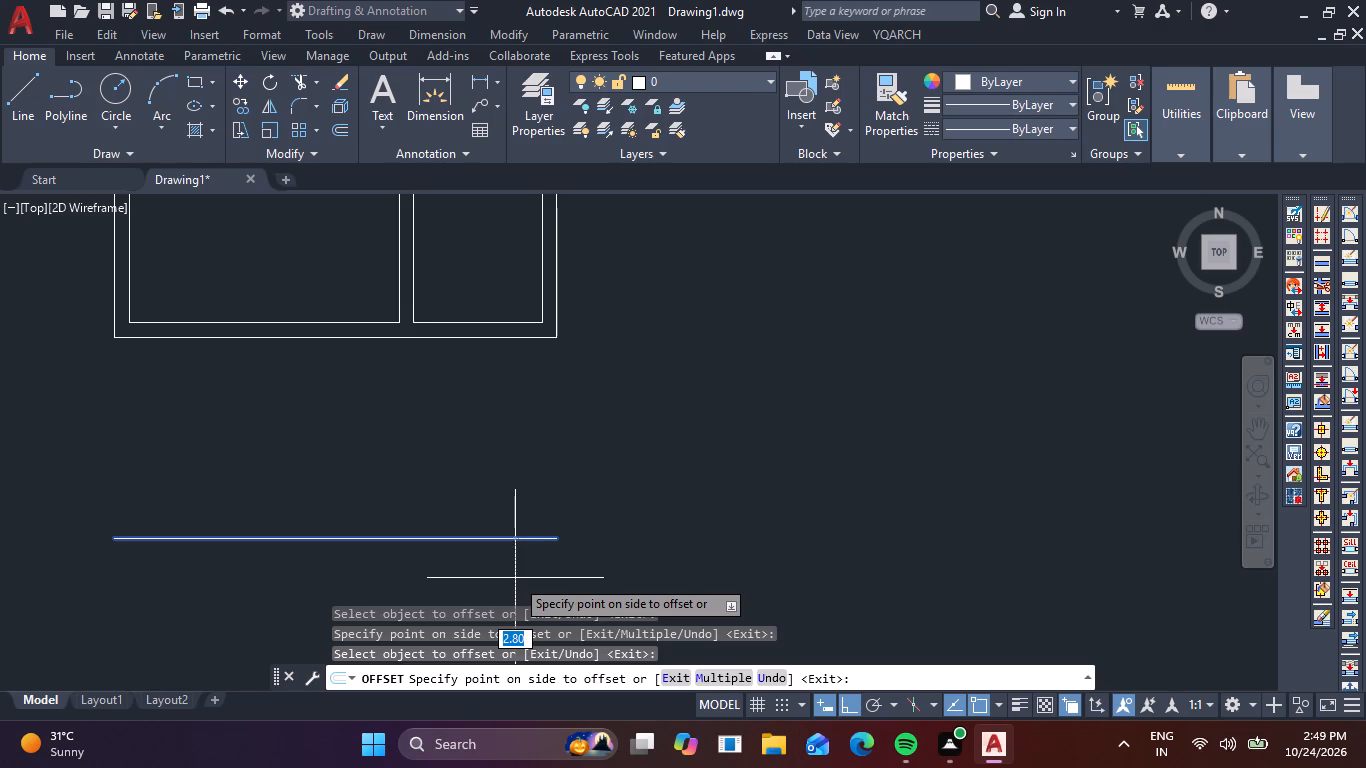
text(.20)
key(space)
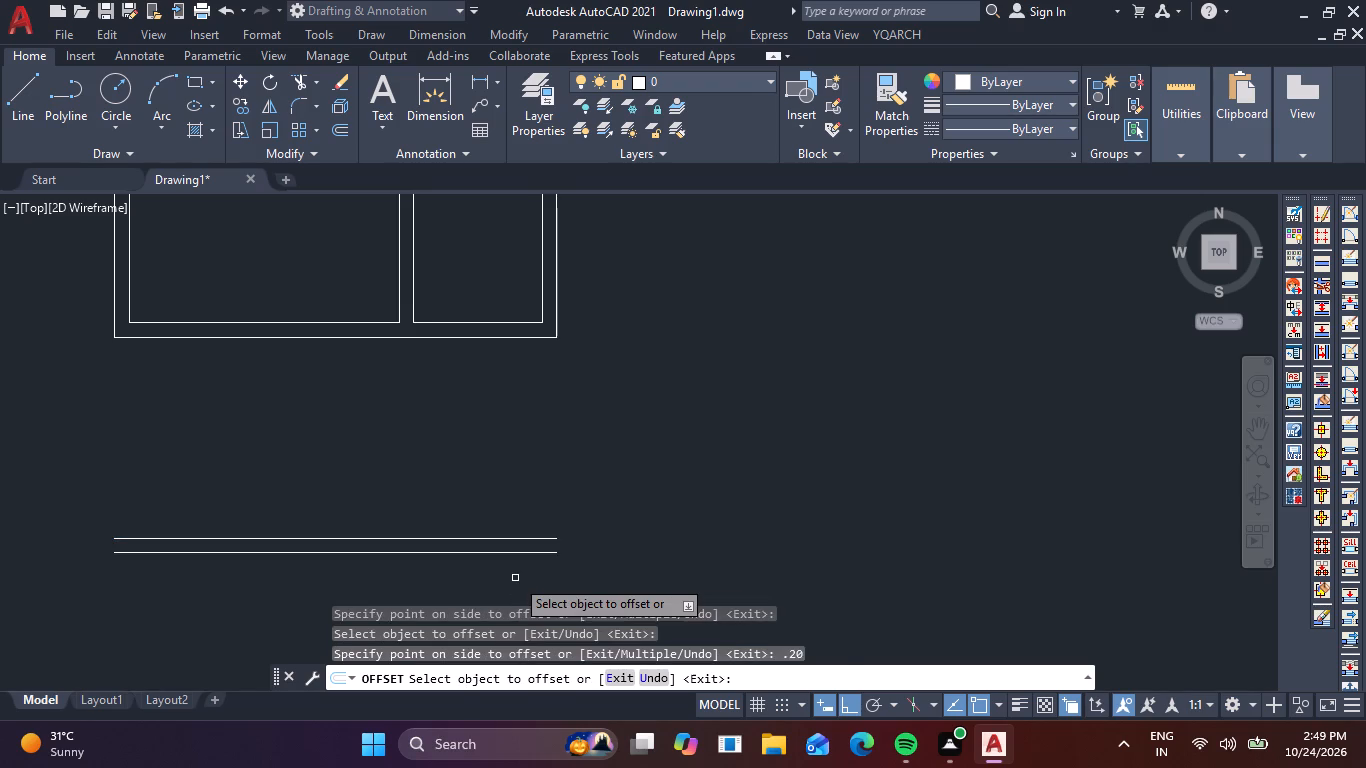
key(Escape)
Fillet the outer and inner left wall lines to the matching new bottom wall lines with zero radius to close the lower-left corner.
key(f)
key(space)
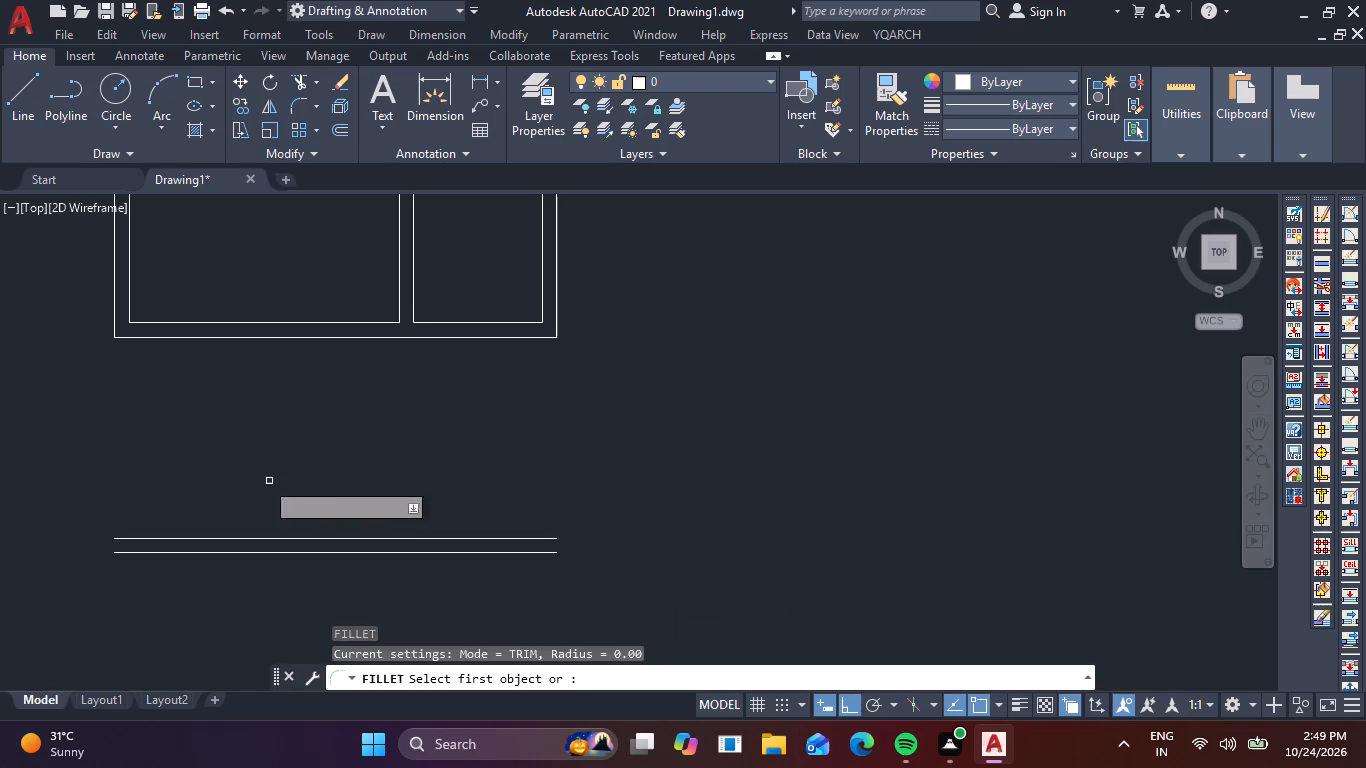
click(112, 305)
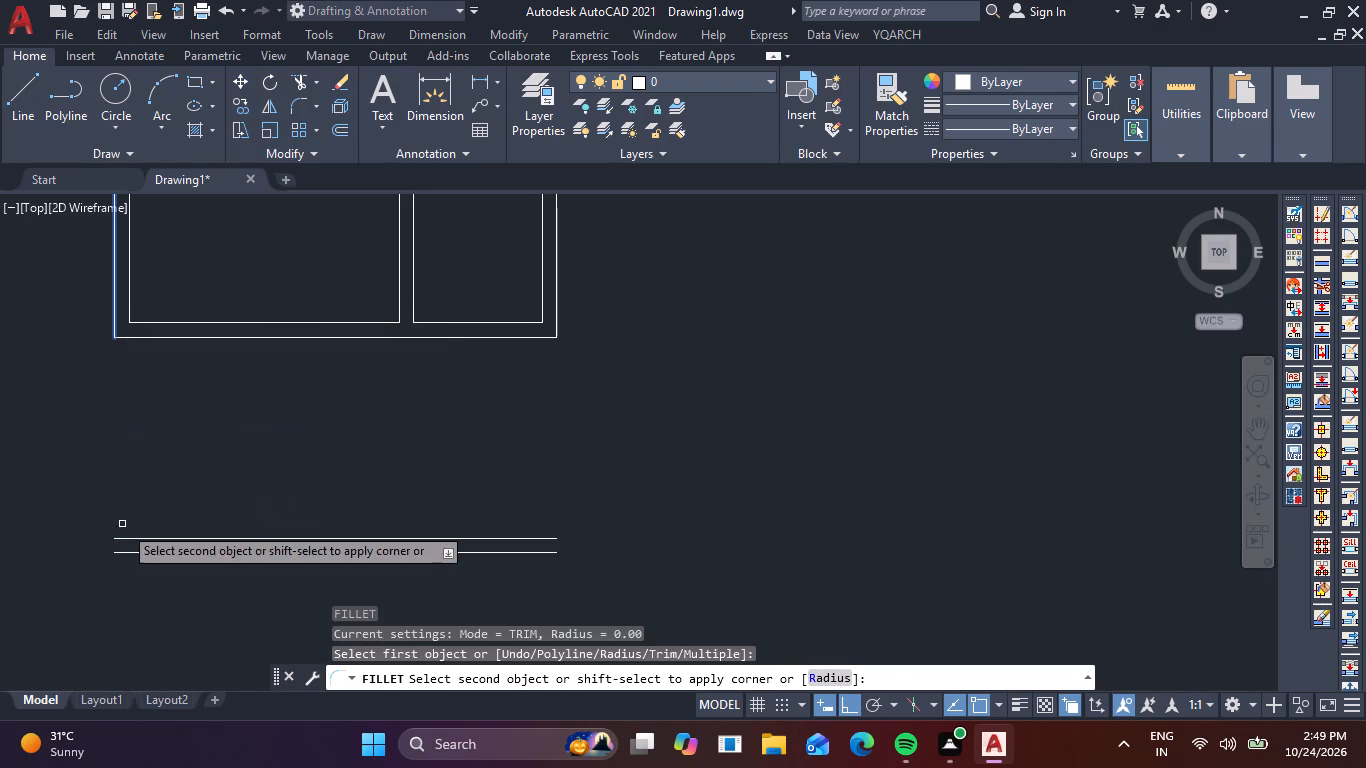
click(125, 555)
key(space)
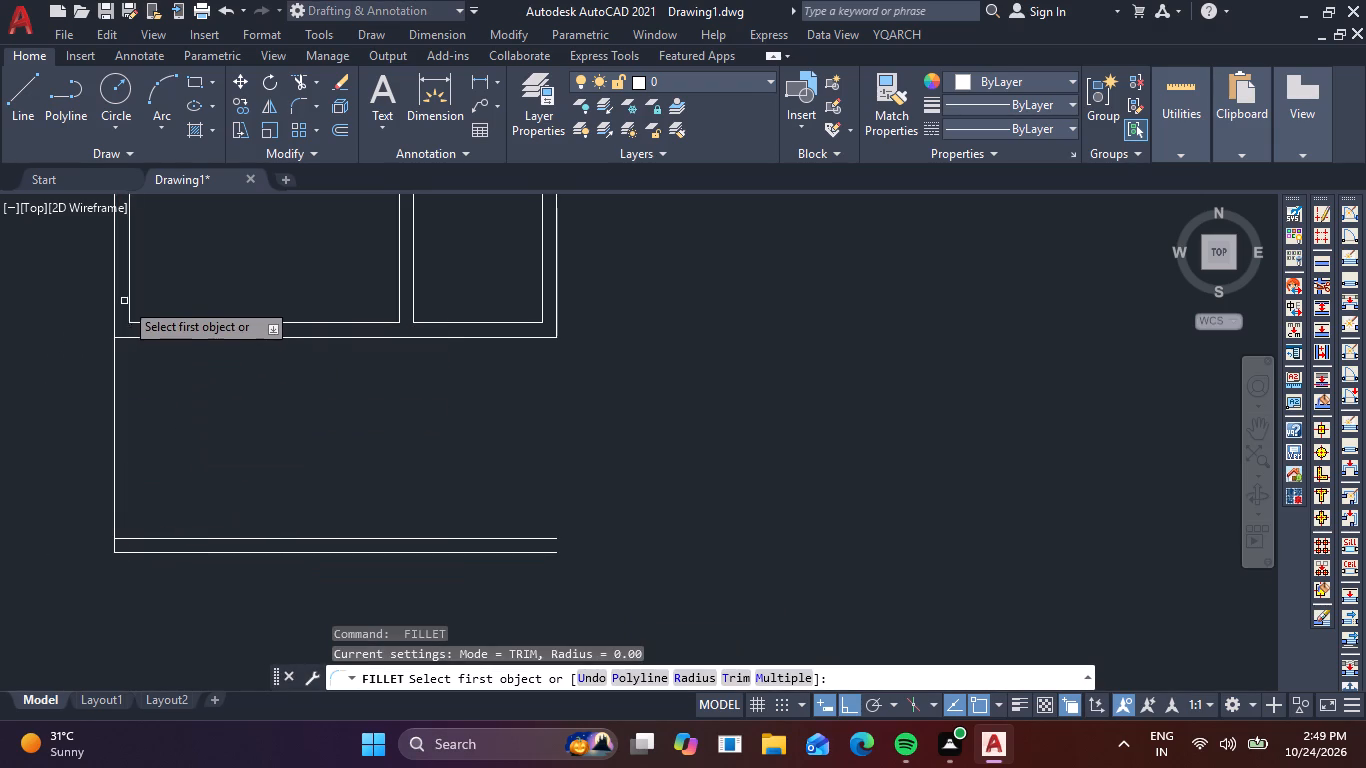
click(131, 302)
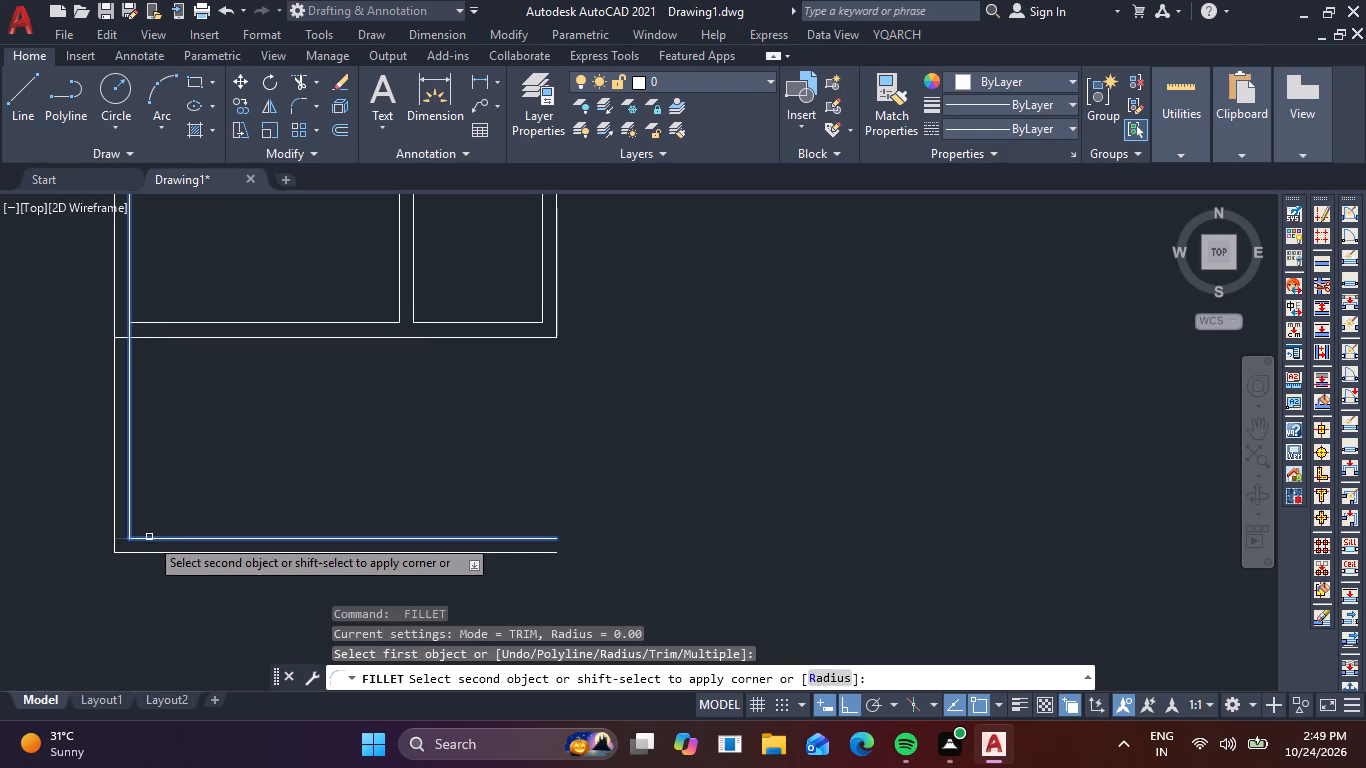
click(149, 537)
Fillet the inner and outer bottom wall lines to the matching far-right wall lines with zero radius to close the lower-right corner.
key(space)
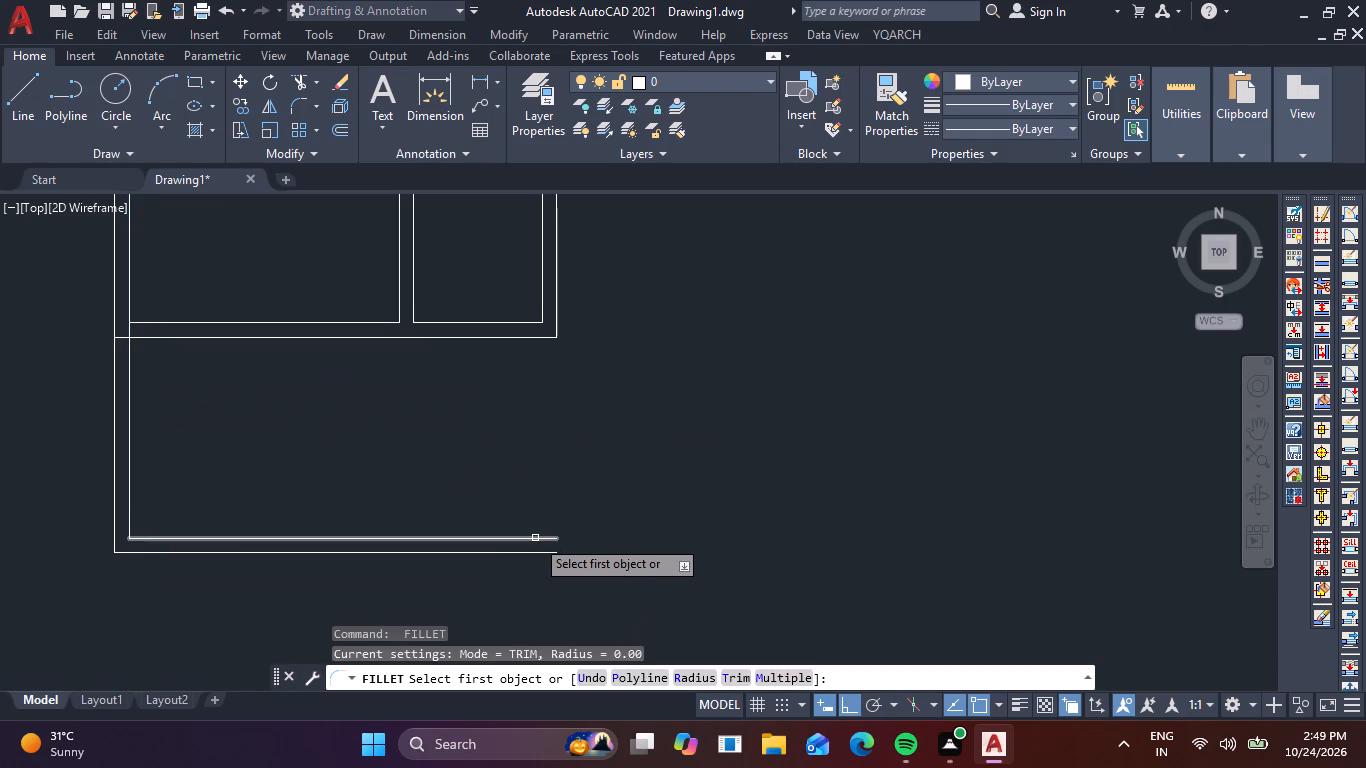
click(534, 538)
scroll(654, 441, down, 1)
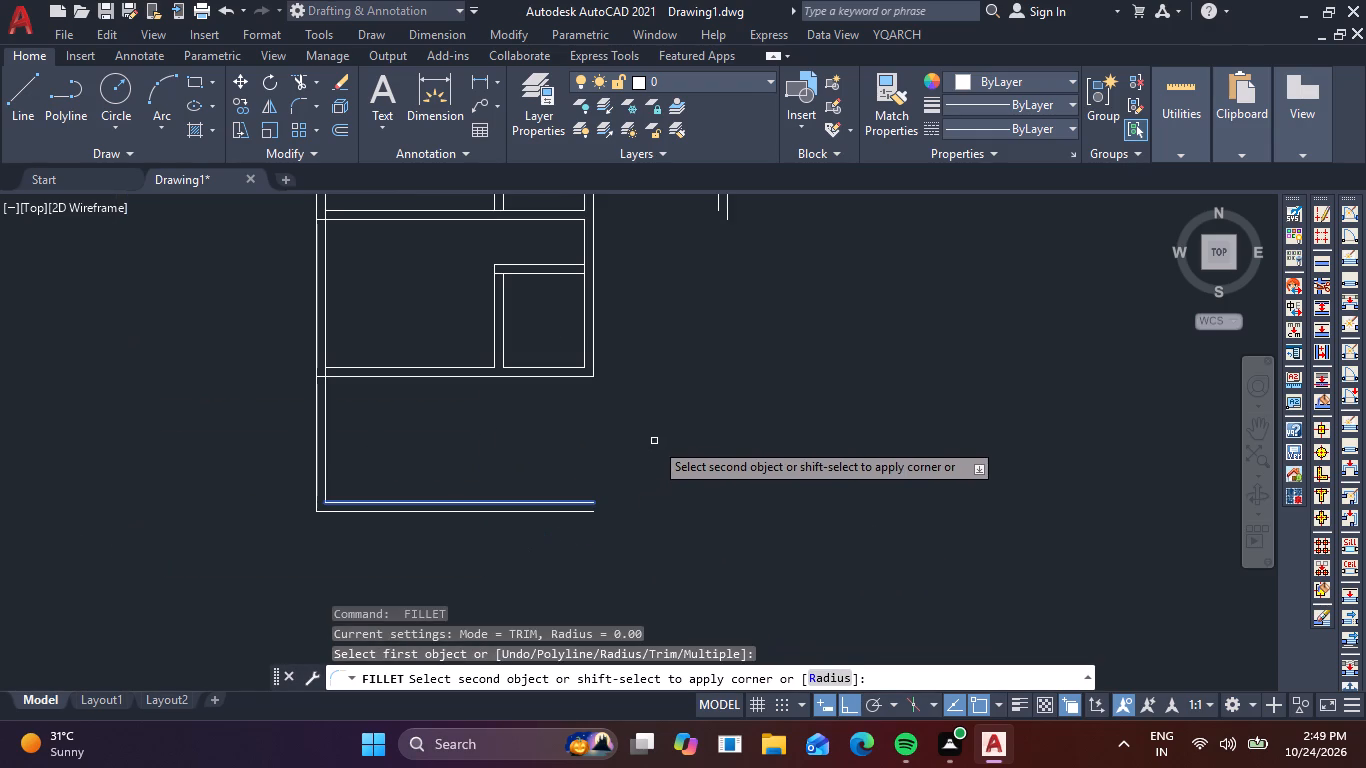
middle_drag(664, 424, 399, 586)
scroll(660, 426, down, 1)
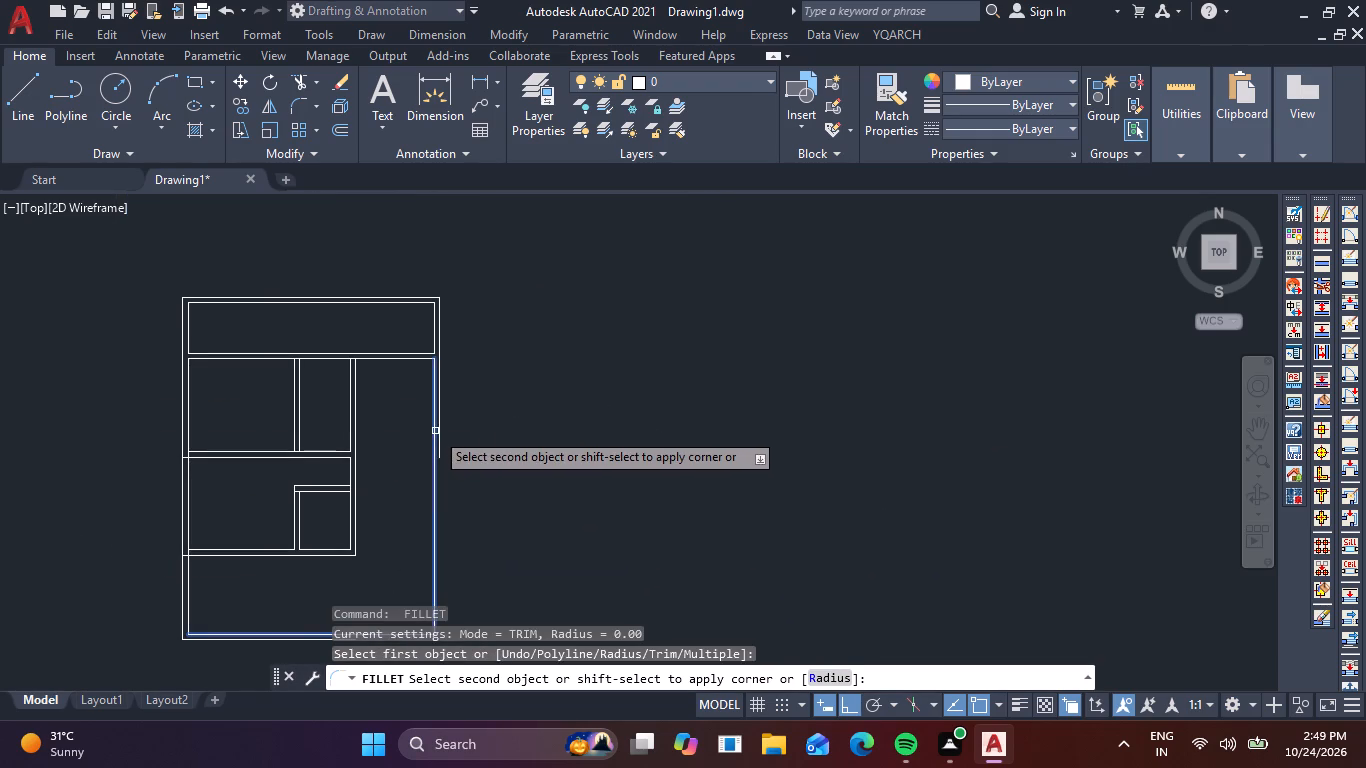
click(435, 431)
key(space)
middle_drag(456, 515, 444, 370)
click(327, 493)
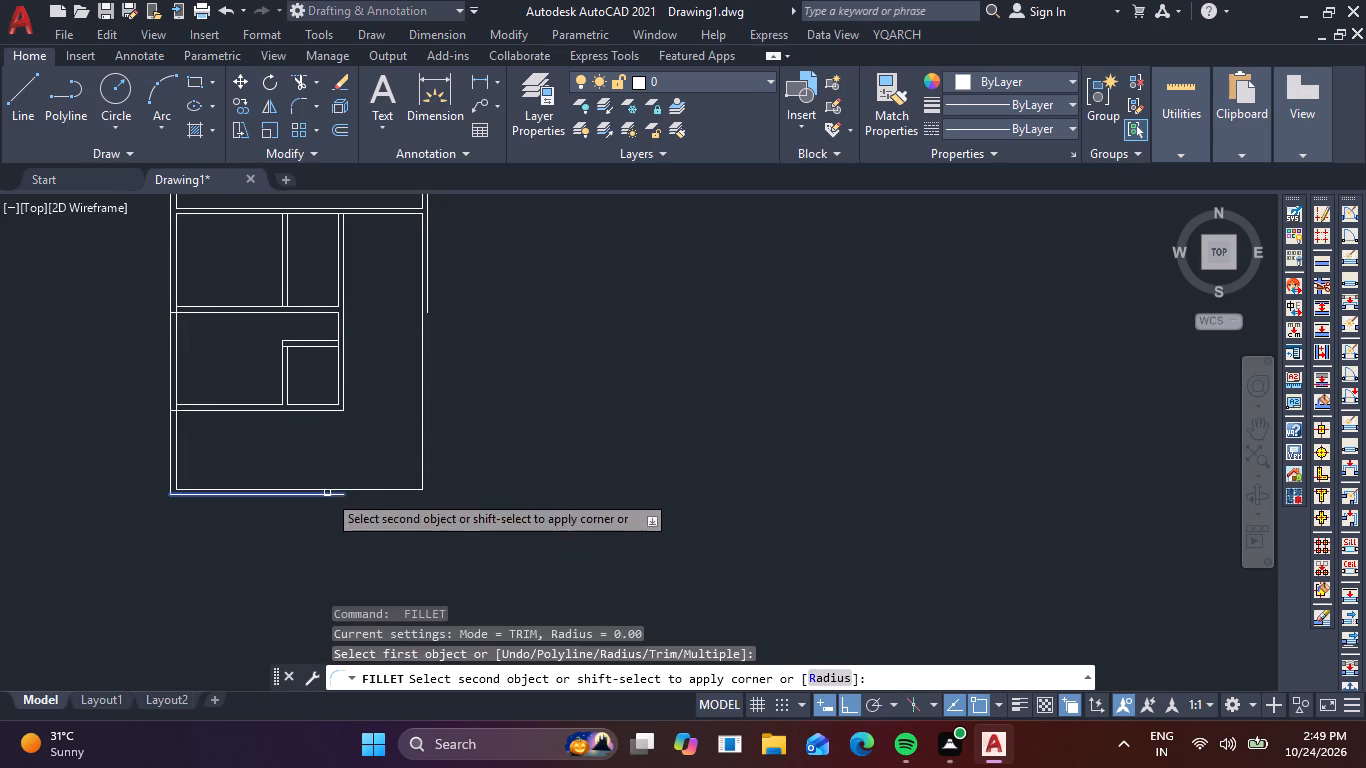
click(429, 301)
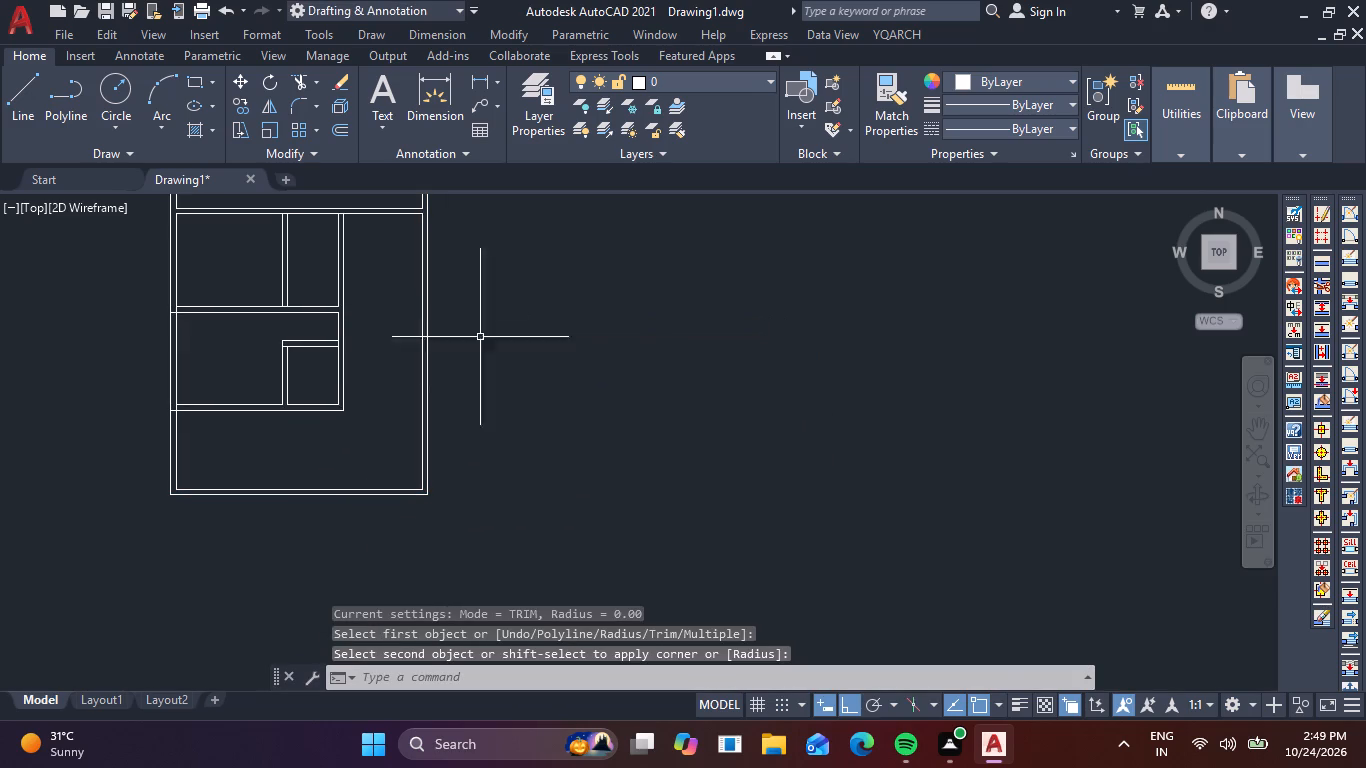
key(Escape)
key(Escape)
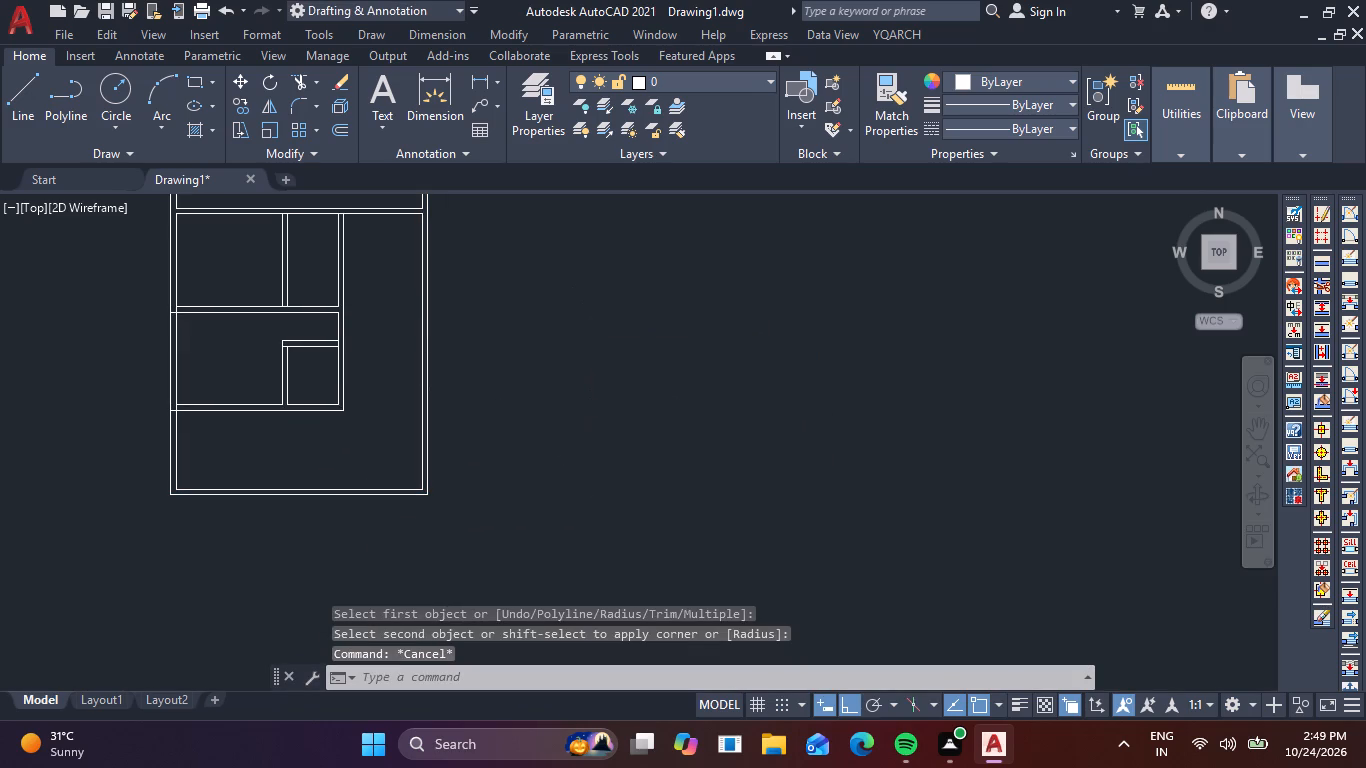
Add a vertical linear dimension for the plan's overall height, placed outside the outer left wall.
scroll(541, 376, down, 1)
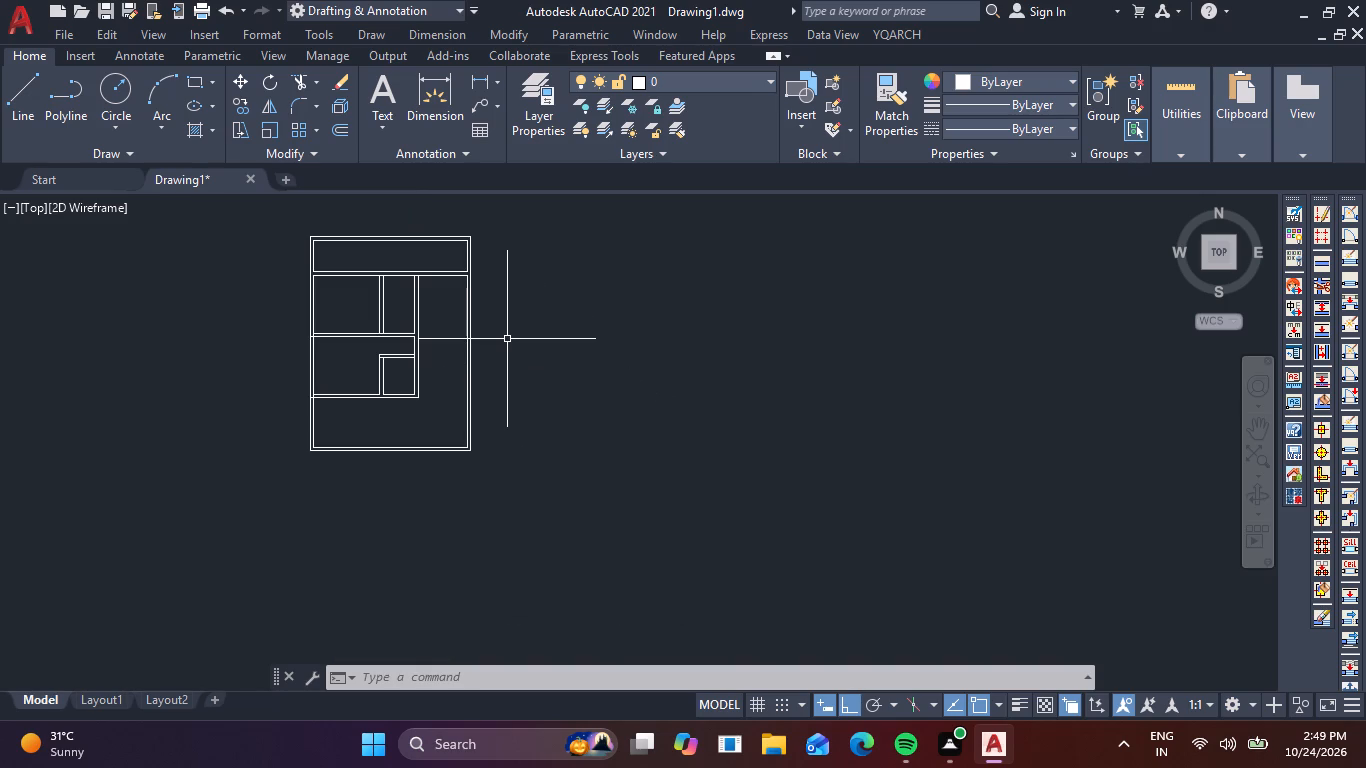
text(dli)
key(space)
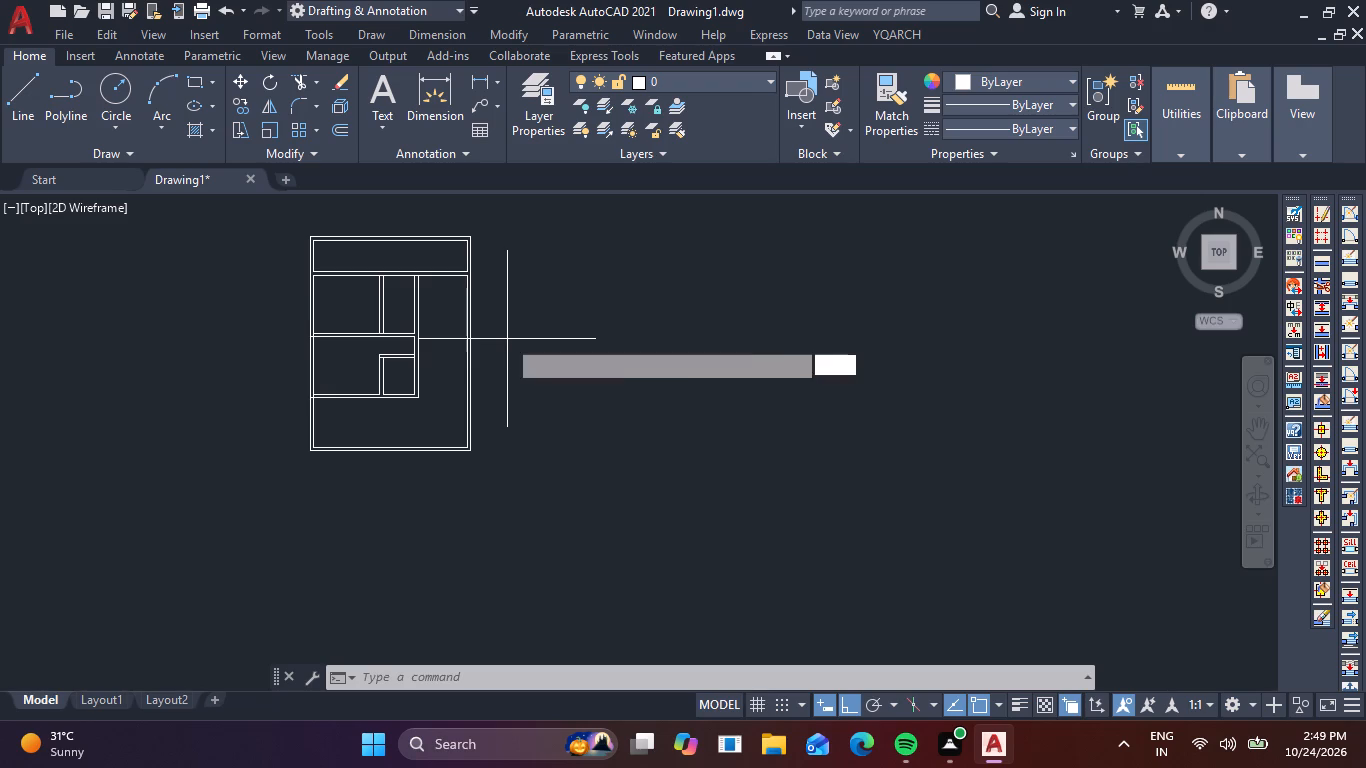
scroll(303, 231, up, 2)
click(312, 248)
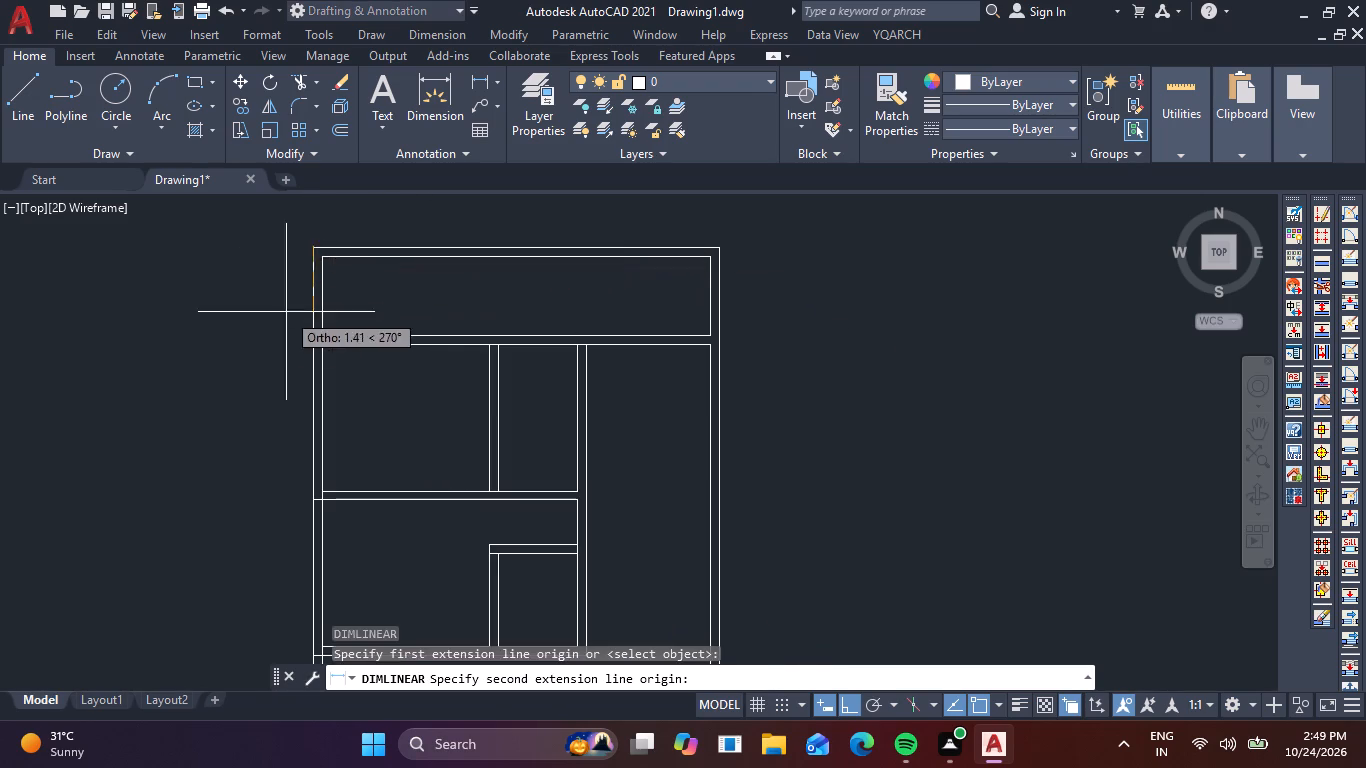
scroll(272, 331, down, 2)
middle_drag(267, 335, 217, 180)
scroll(233, 358, up, 3)
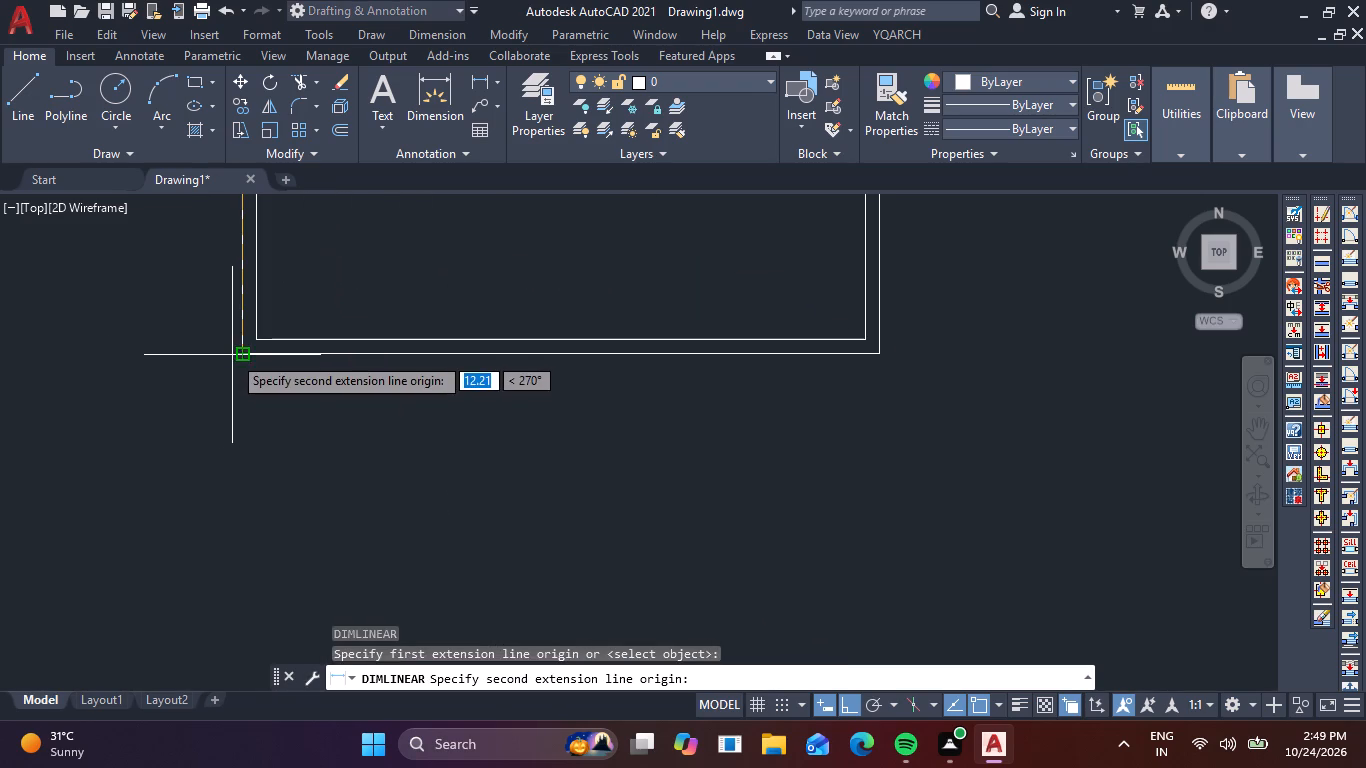
click(240, 355)
middle_drag(187, 379, 342, 582)
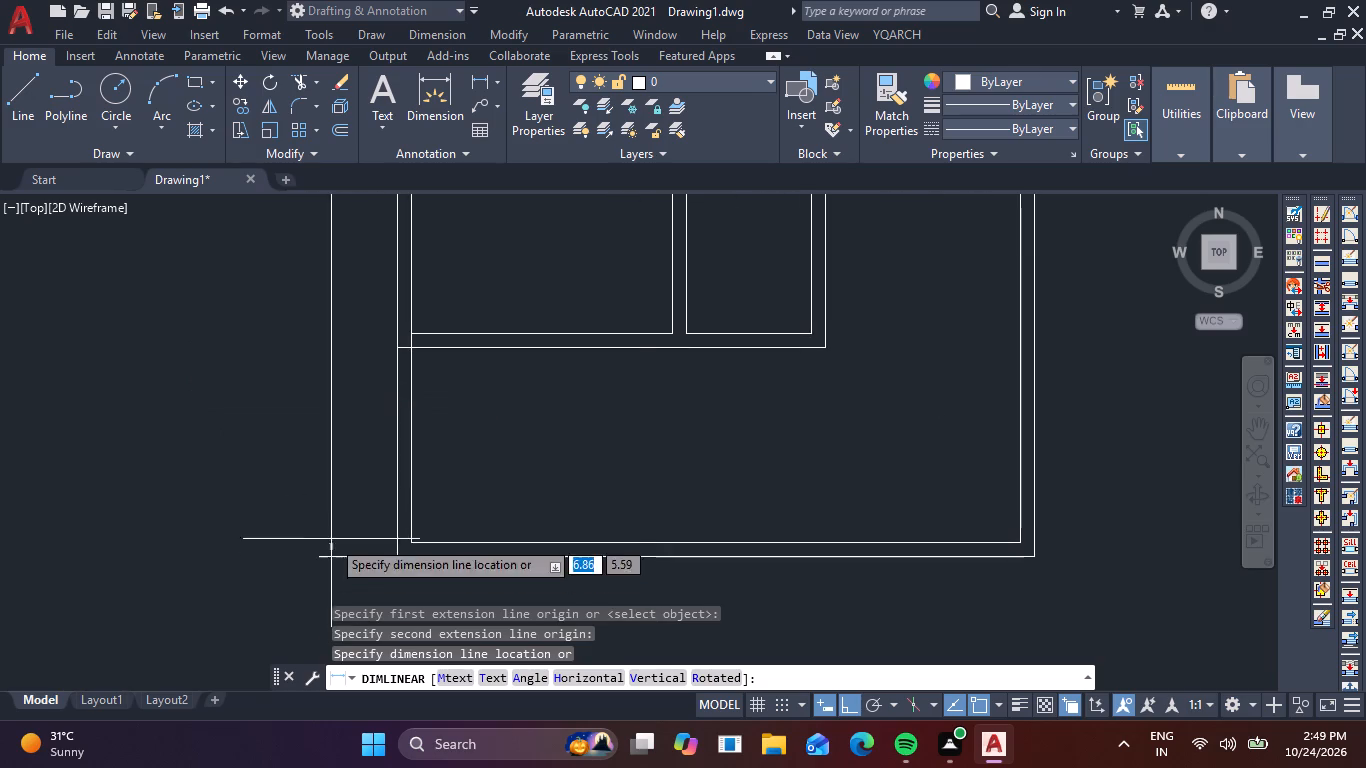
middle_drag(350, 416, 385, 595)
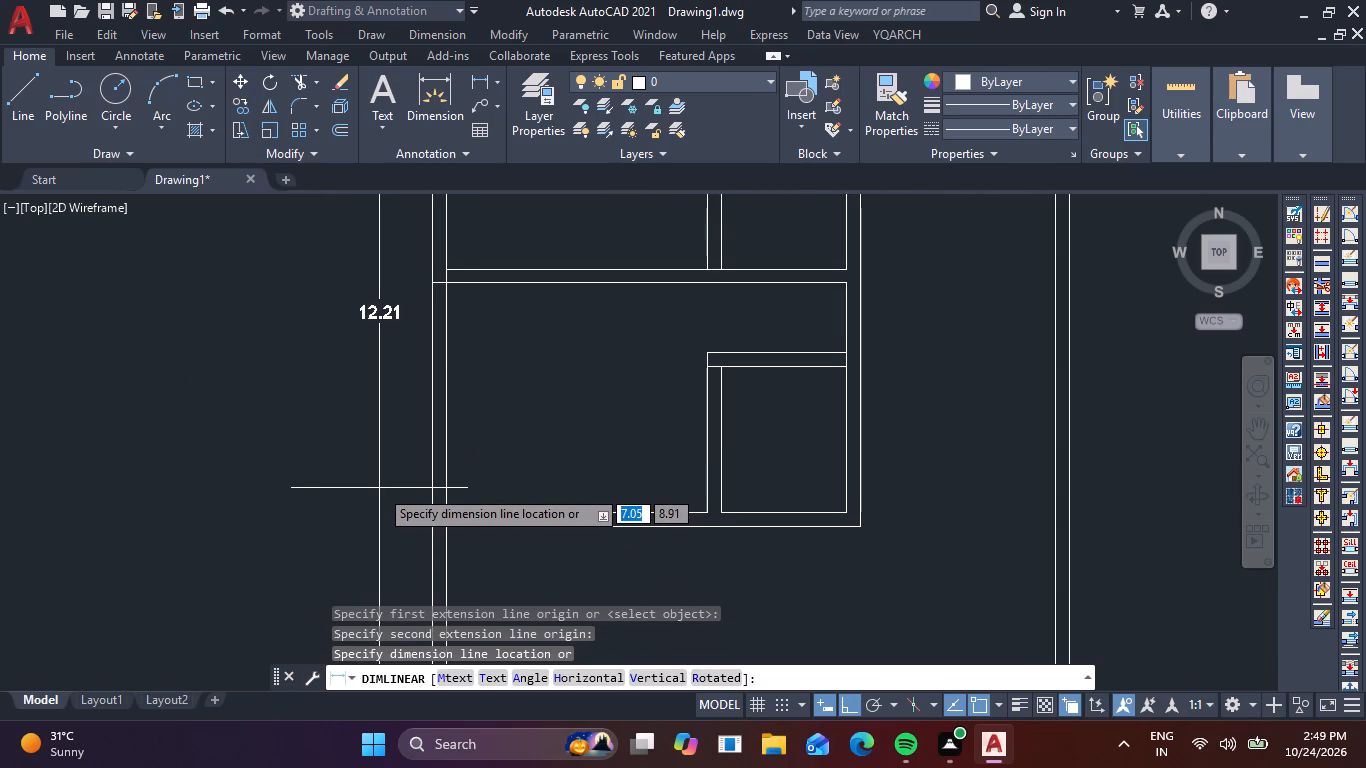
click(375, 489)
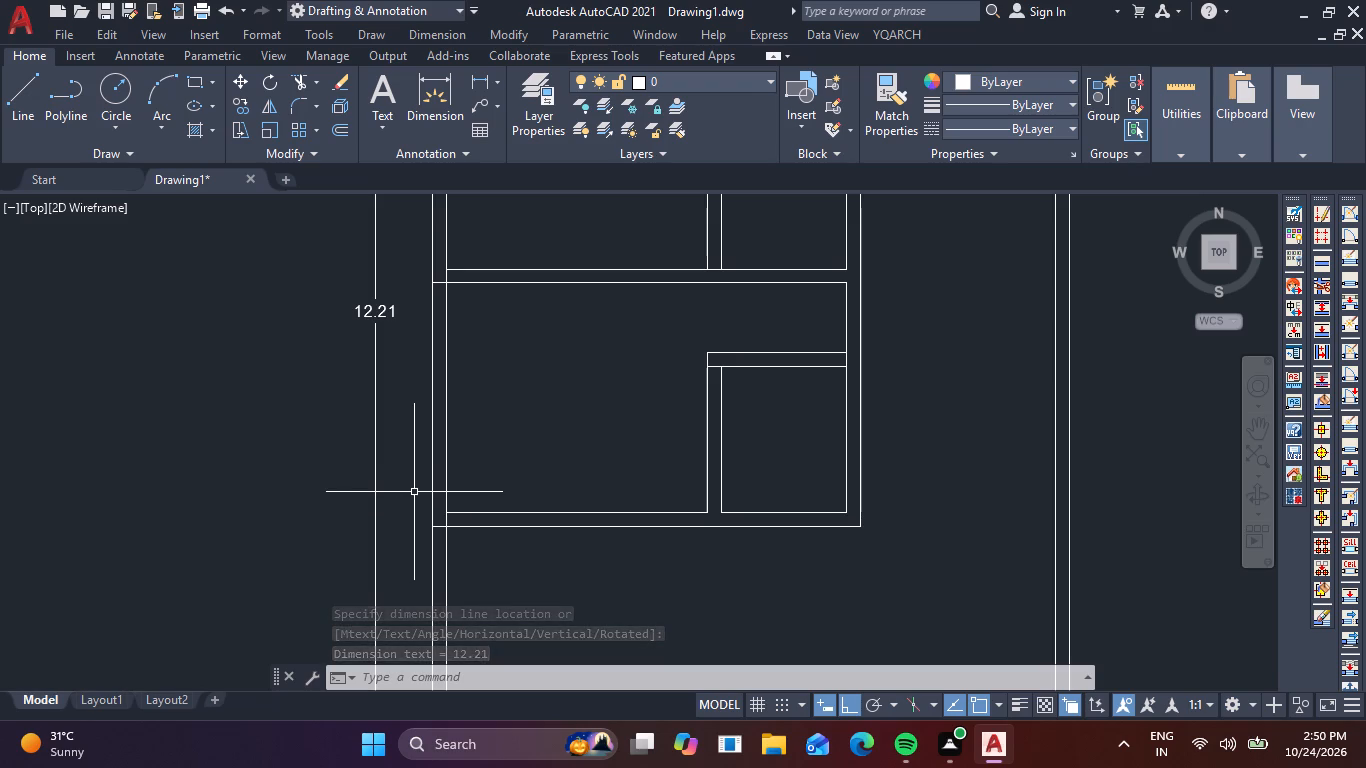
key(Escape)
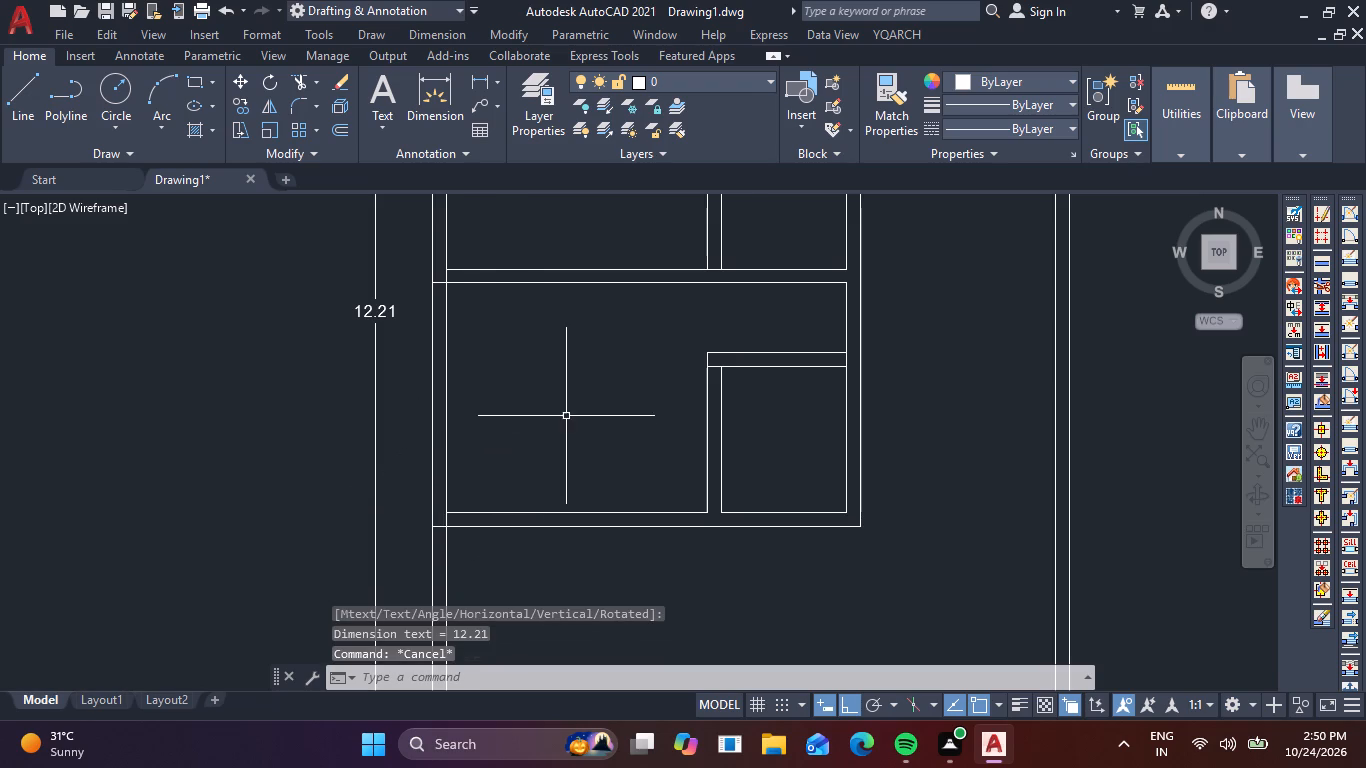
Add a horizontal linear dimension for the plan's overall width, placed just above the outer top wall.
scroll(567, 416, down, 2)
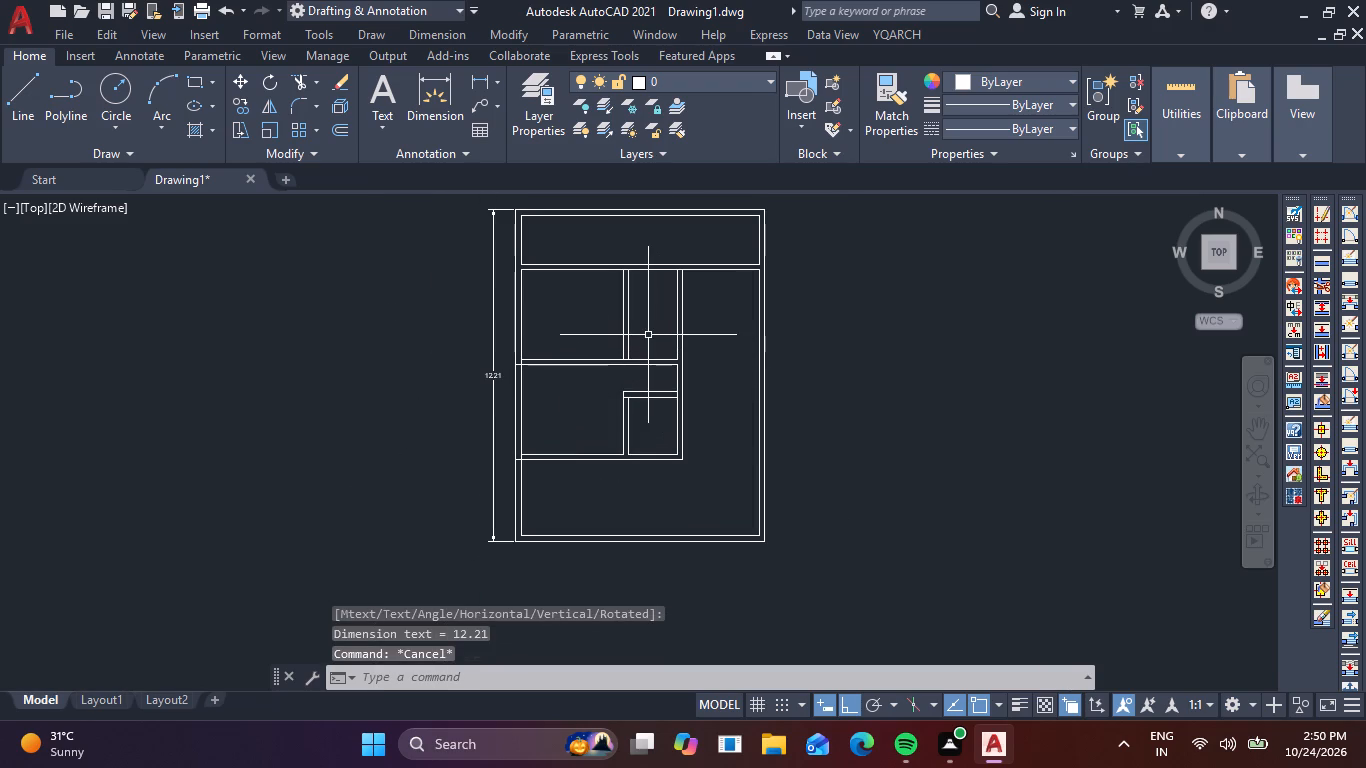
middle_drag(647, 336, 604, 480)
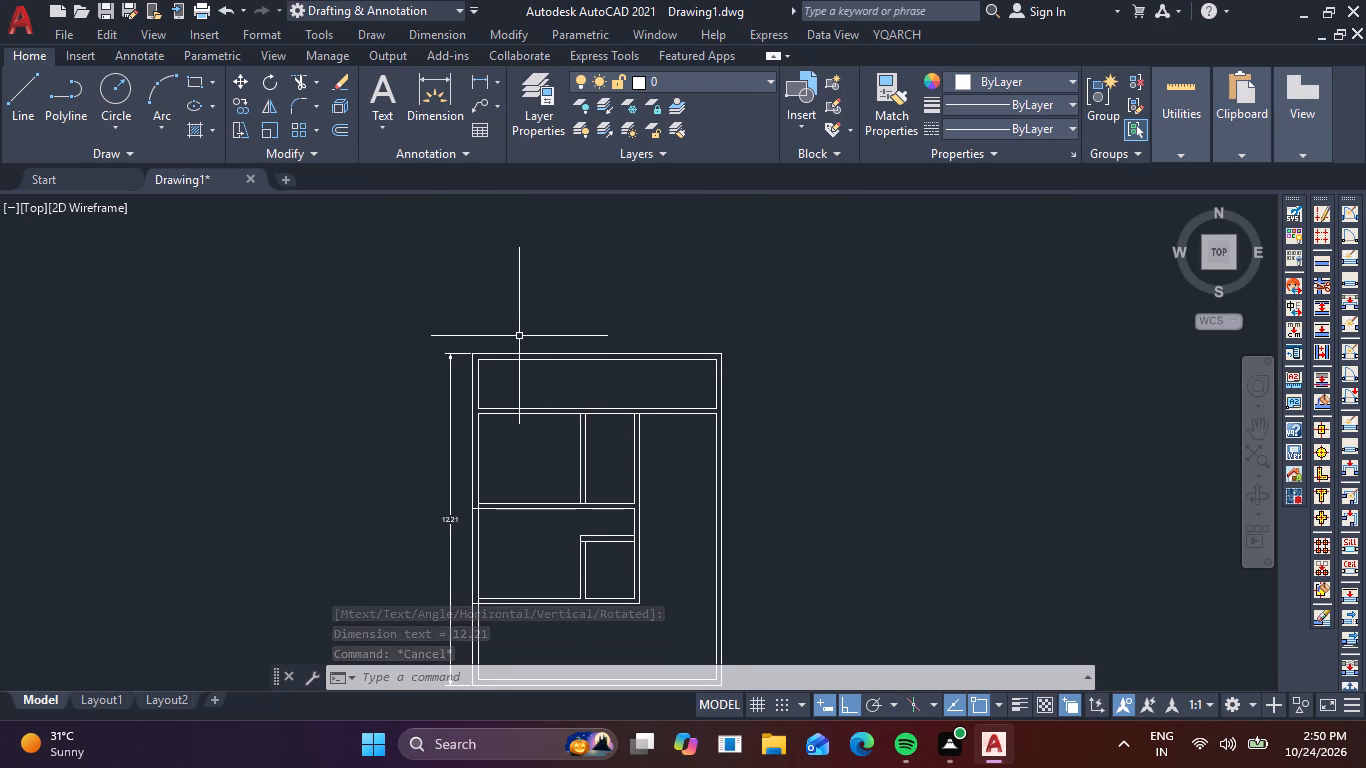
key(space)
scroll(502, 344, up, 3)
click(361, 390)
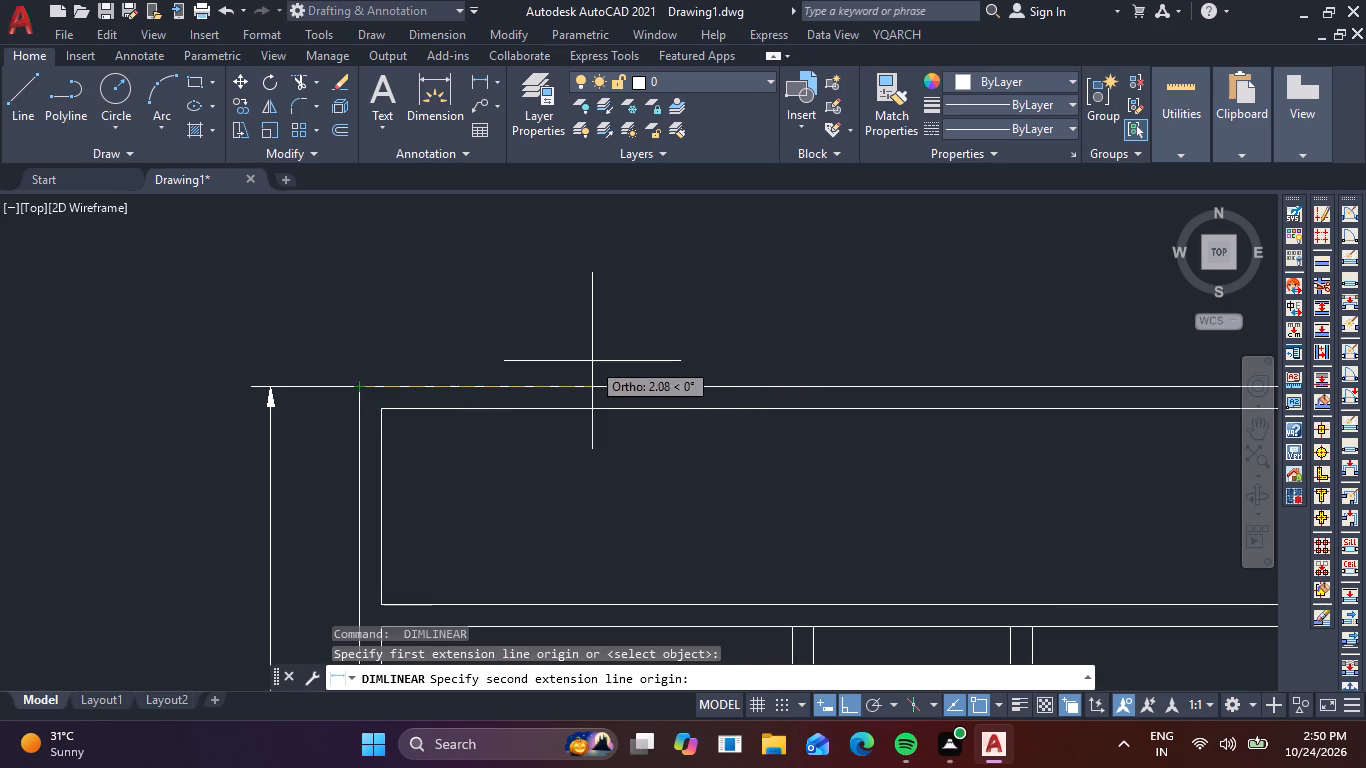
scroll(593, 361, down, 2)
middle_drag(671, 353, 154, 481)
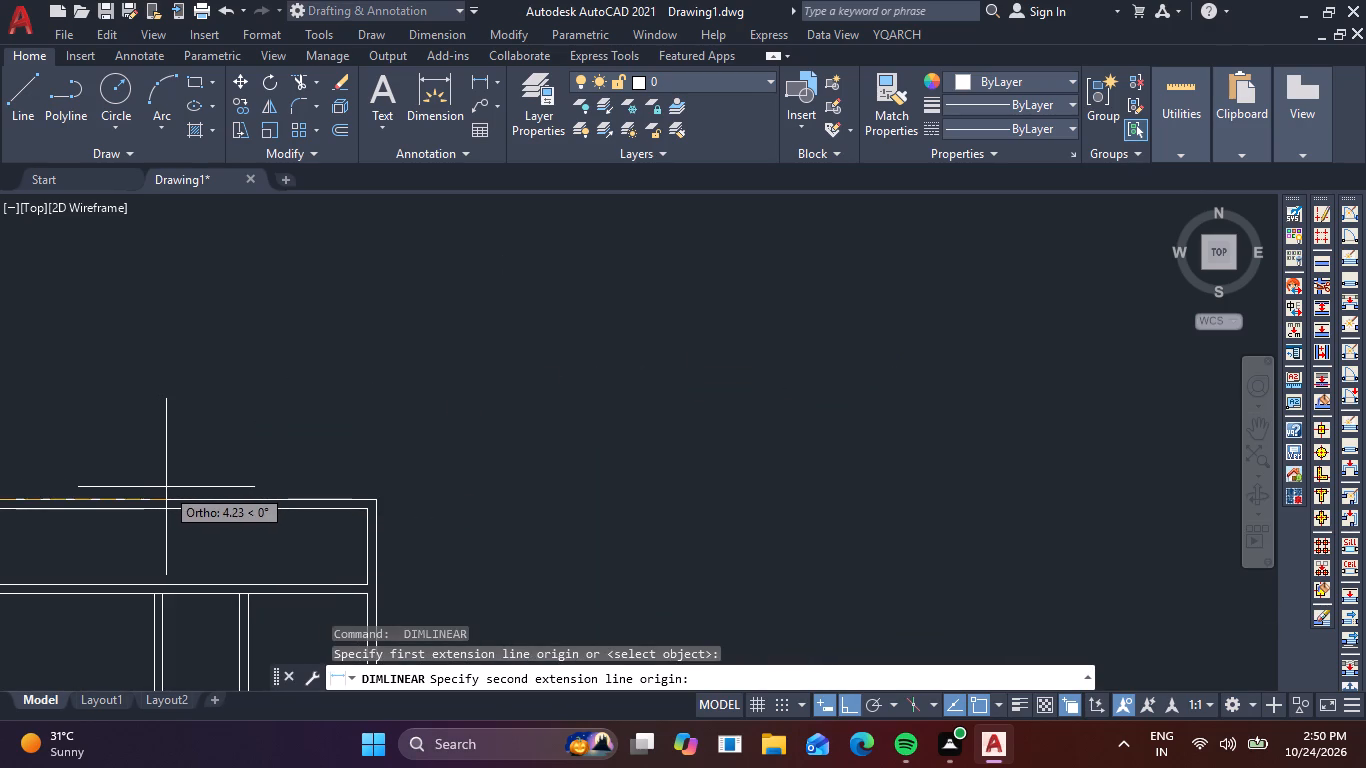
click(375, 496)
click(374, 471)
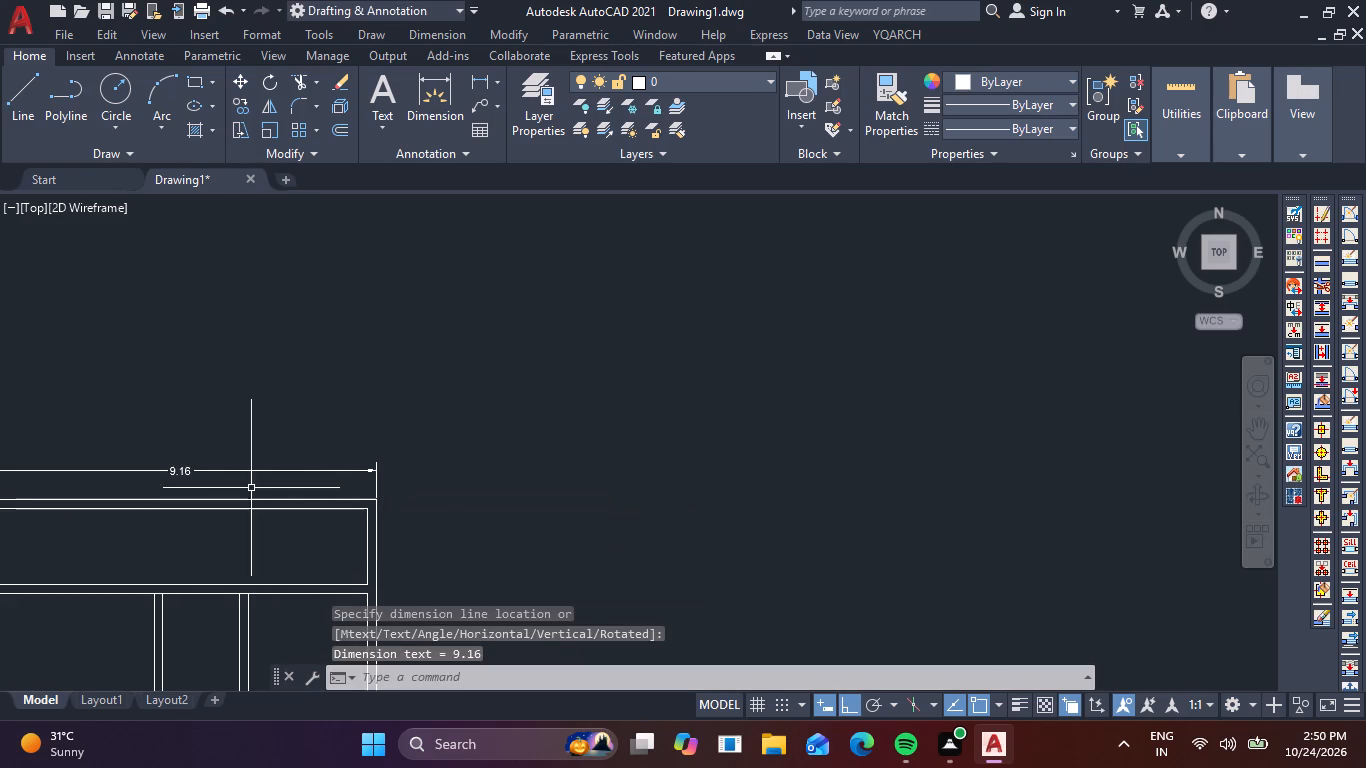
scroll(247, 488, up, 2)
key(Escape)
scroll(295, 487, down, 3)
middle_drag(351, 540, 428, 383)
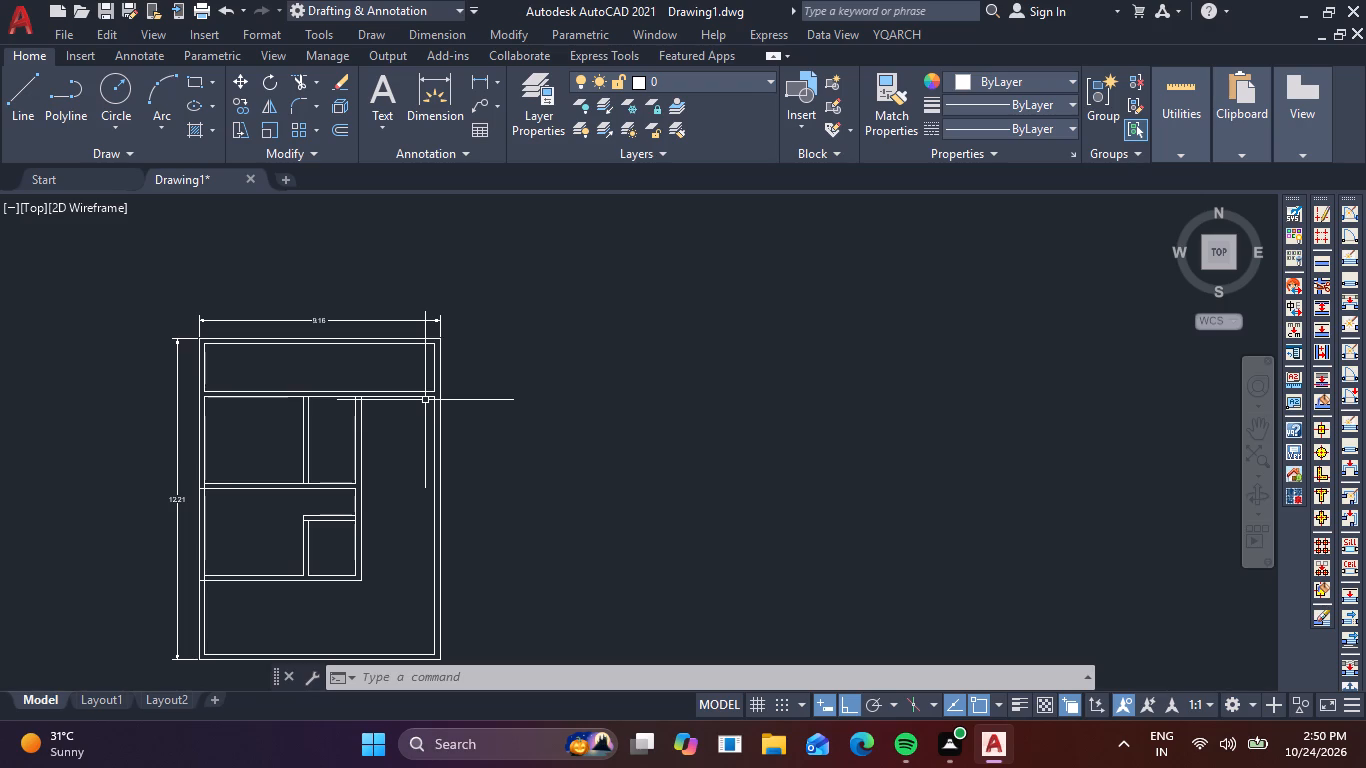
key(Escape)
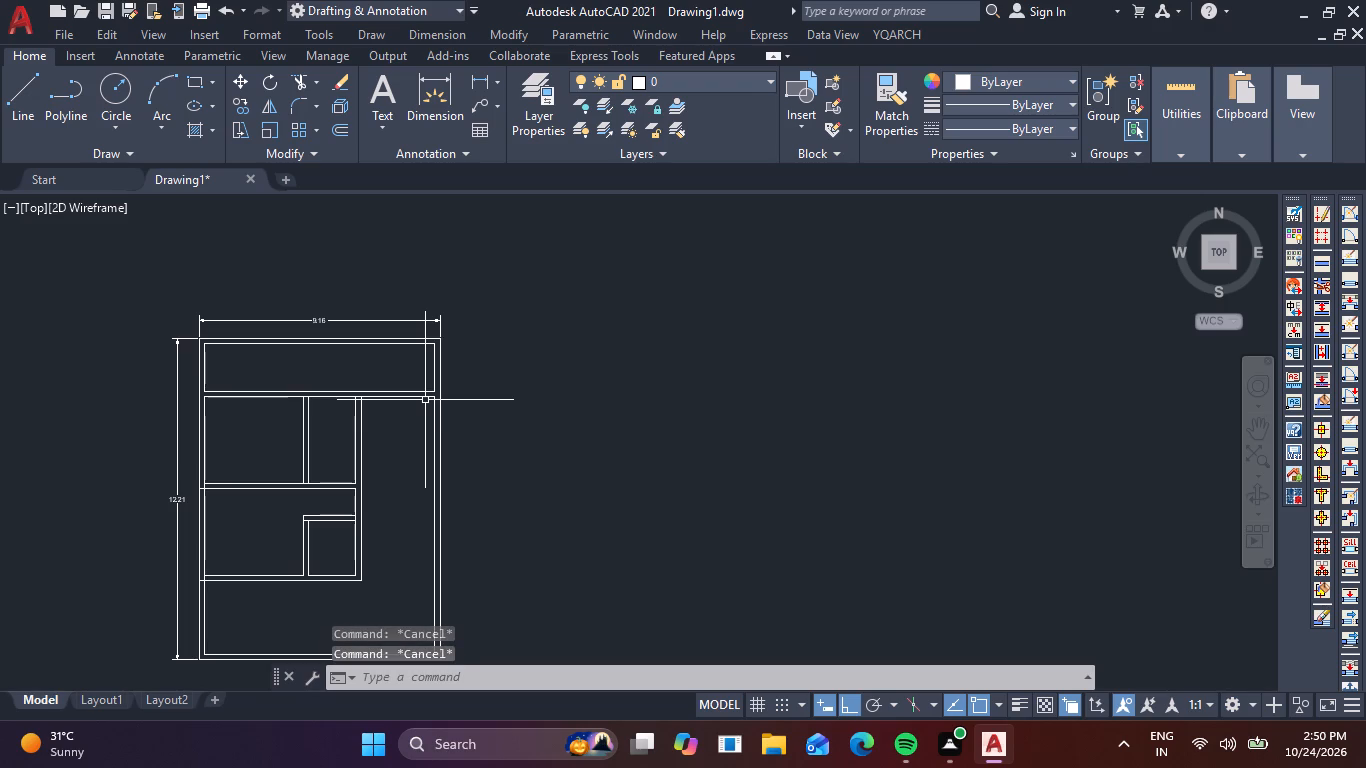
Insert the Door - Imperial block from the architectural tool palette into the empty area beside the floor plan.
key(ctrl+3)
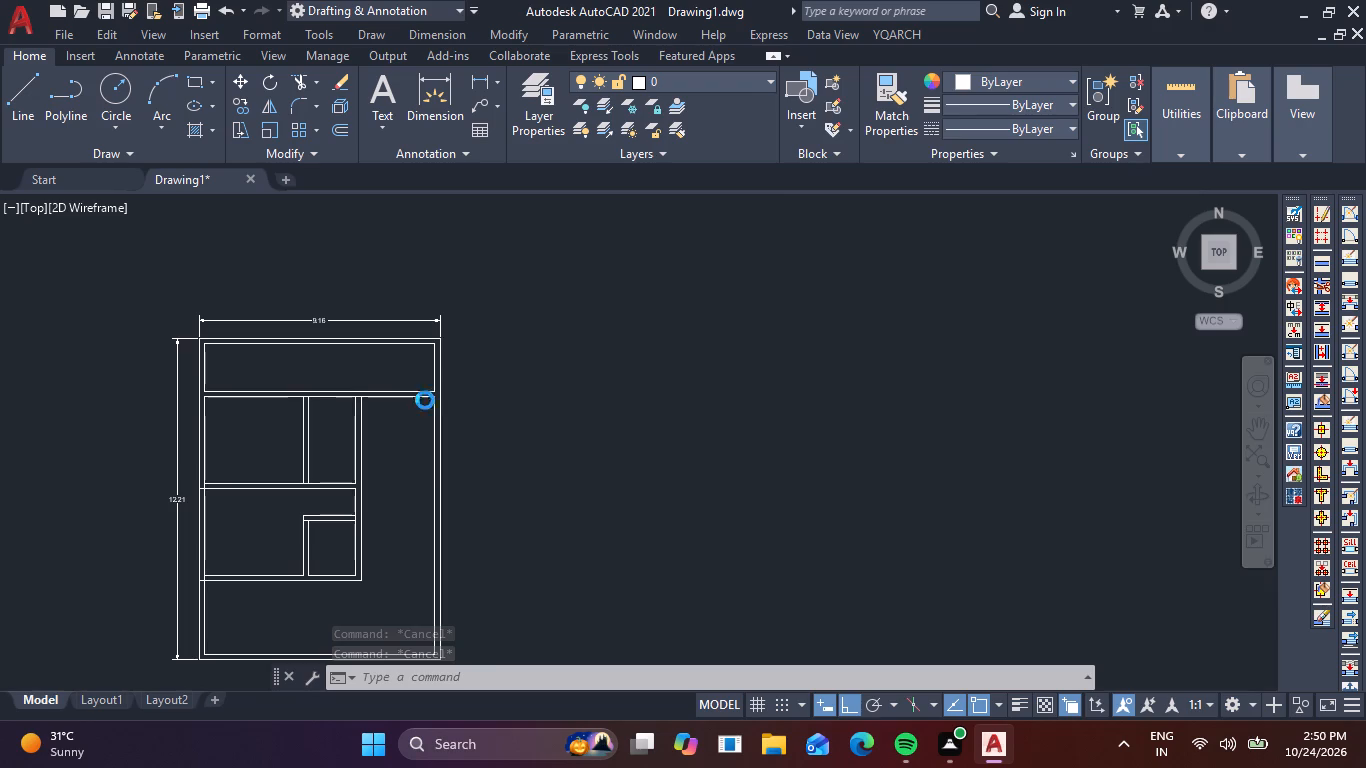
drag(832, 175, 812, 194)
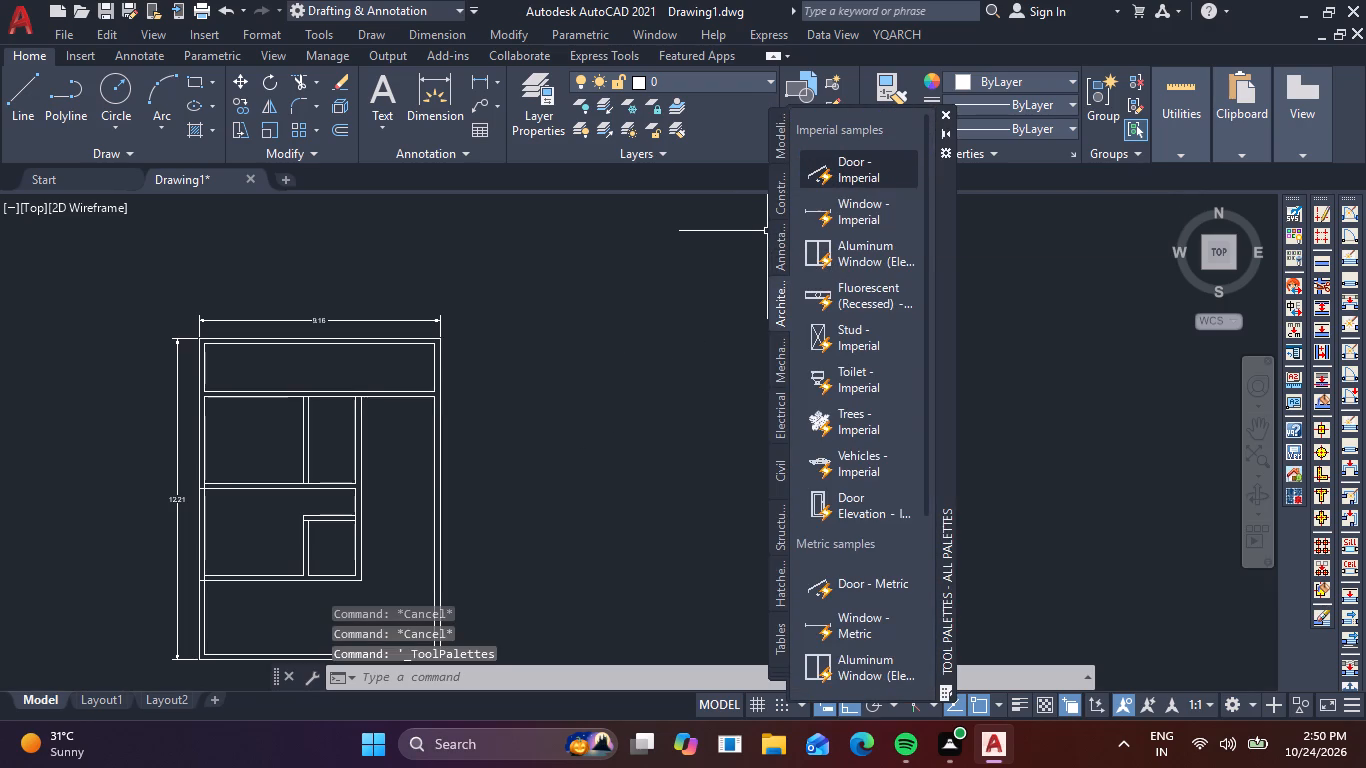
drag(812, 194, 565, 489)
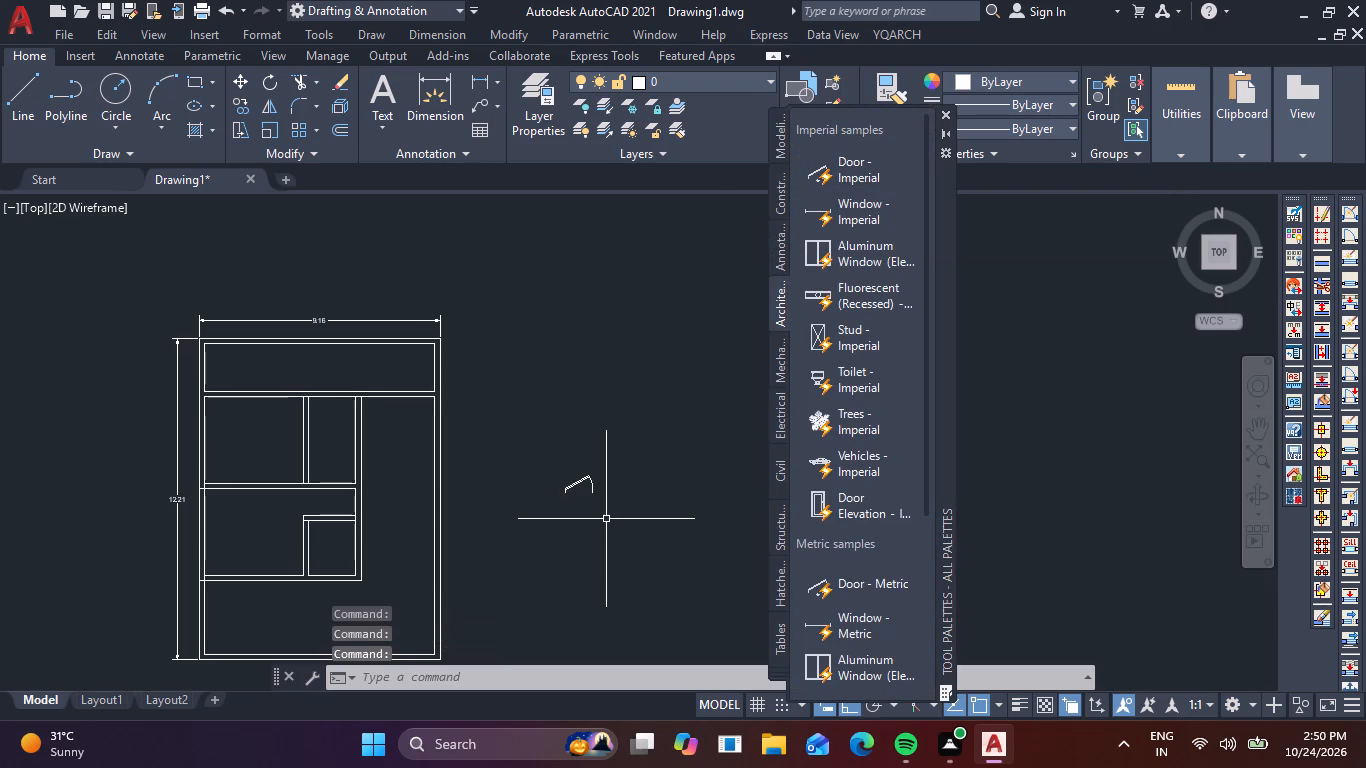
Set the inserted door block's opening angle to Open 90º.
scroll(605, 517, up, 2)
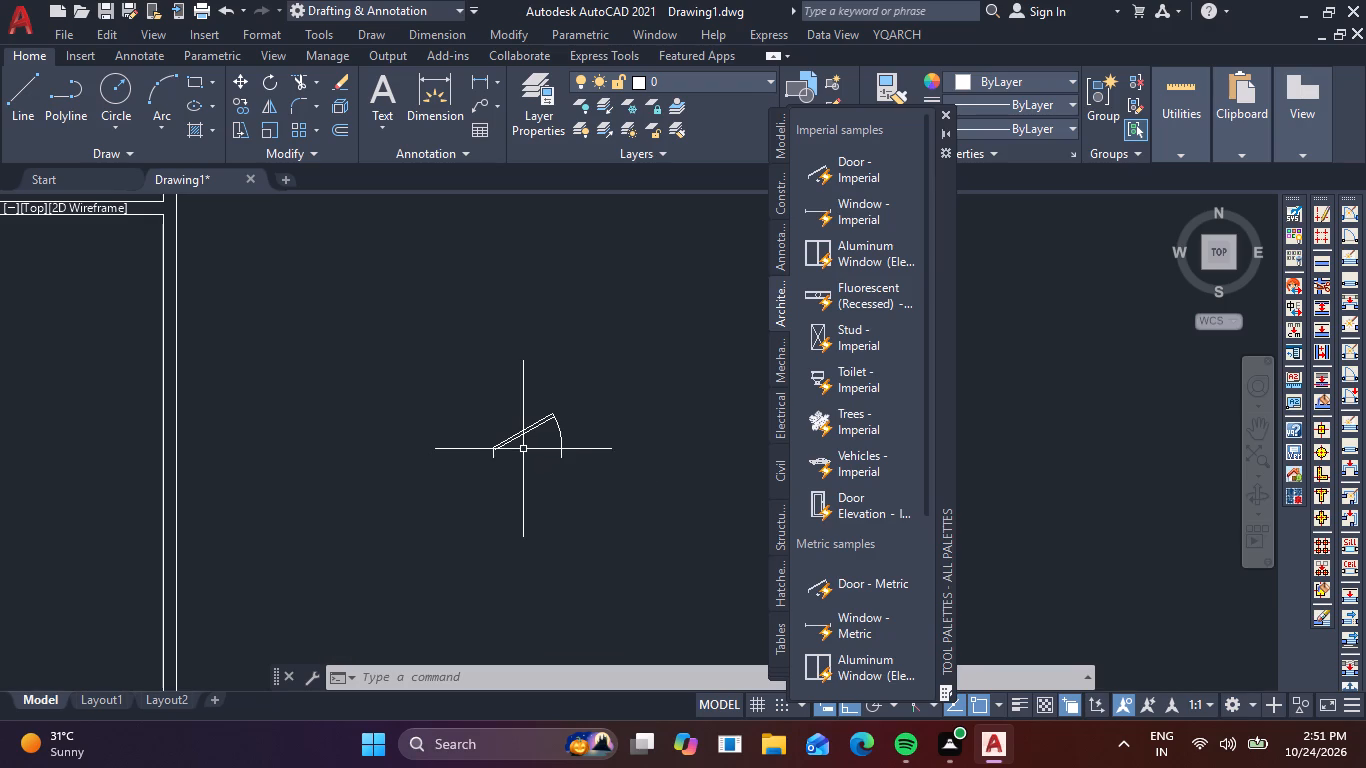
scroll(523, 449, up, 2)
click(439, 453)
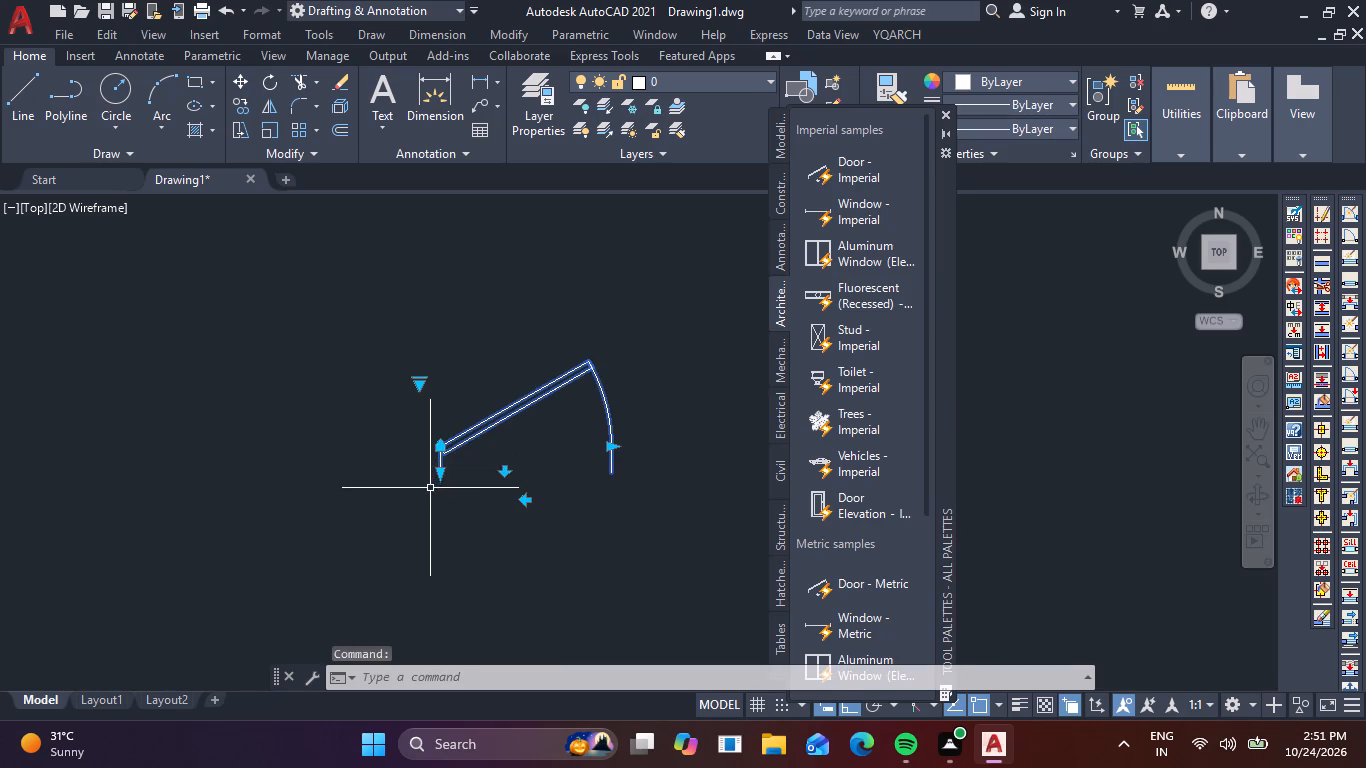
click(425, 385)
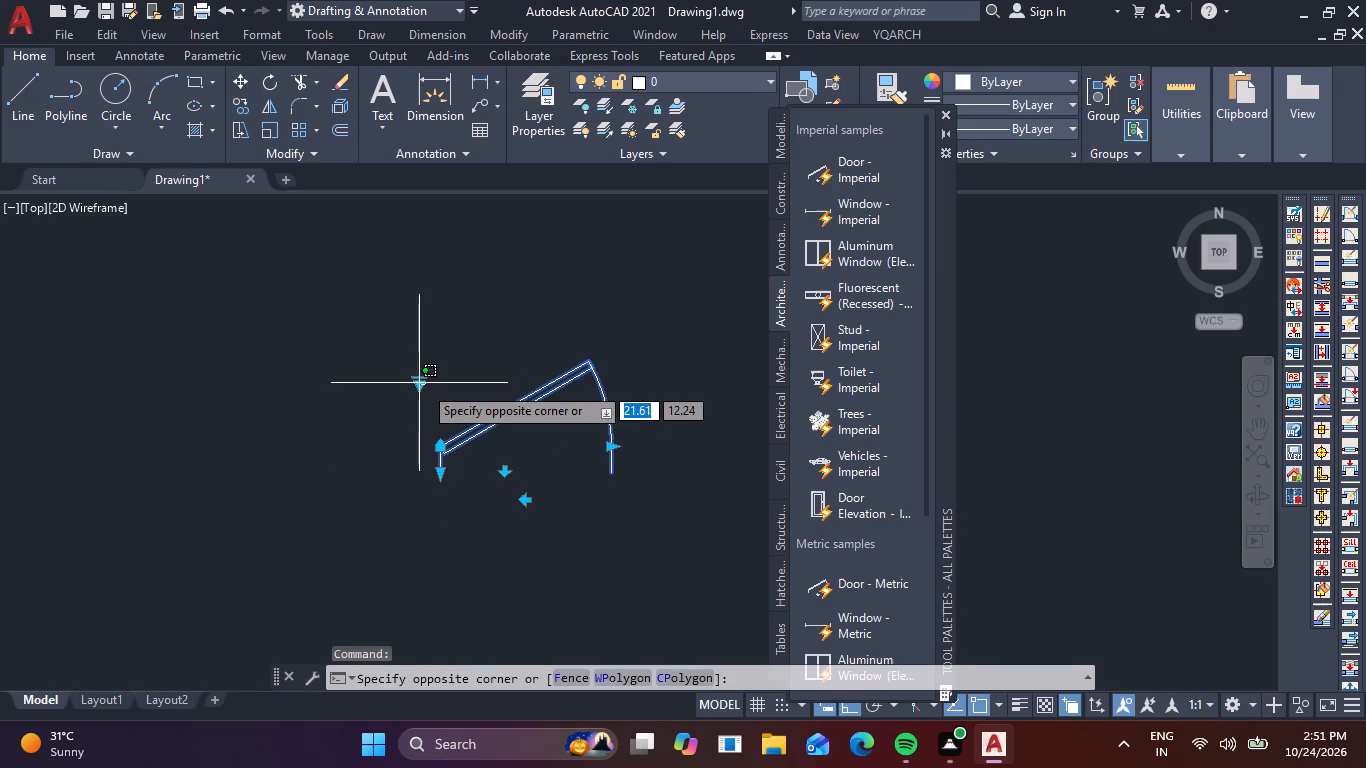
click(418, 387)
click(417, 379)
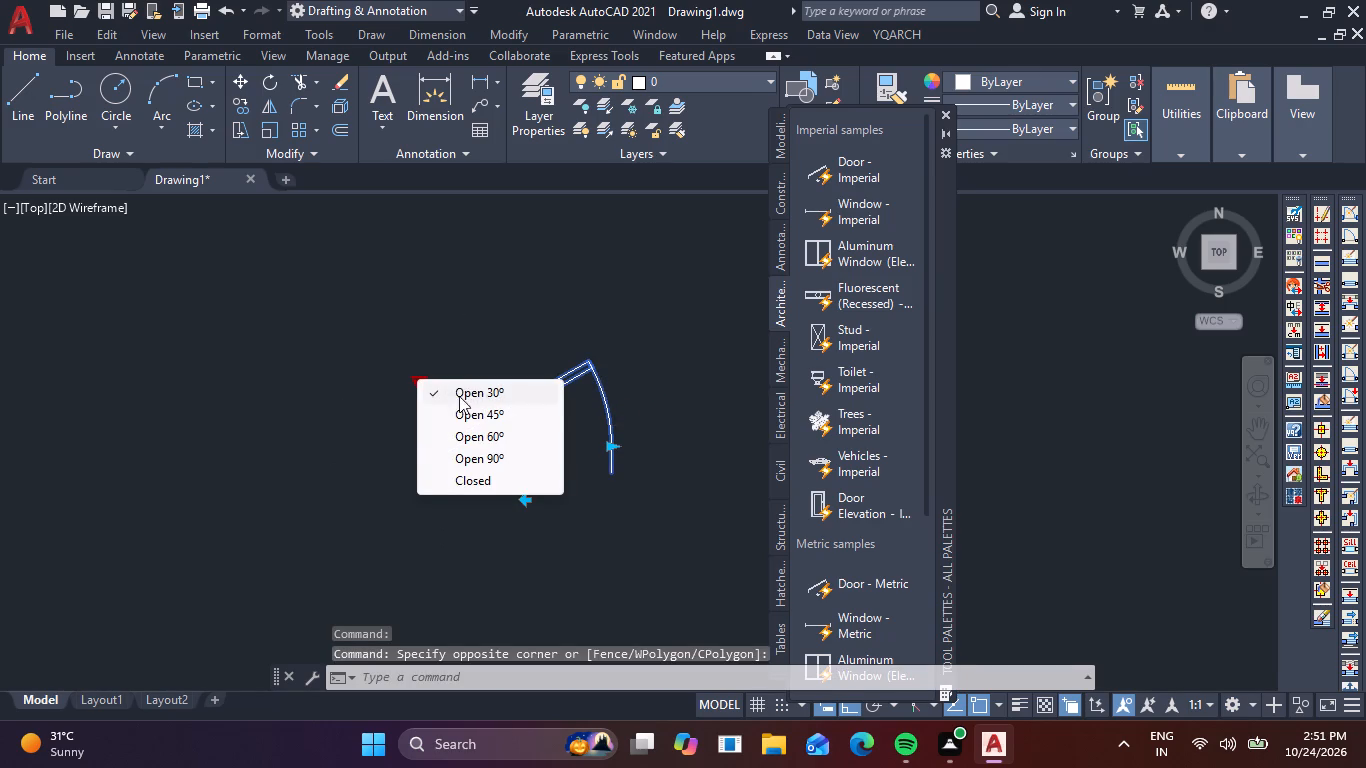
click(499, 458)
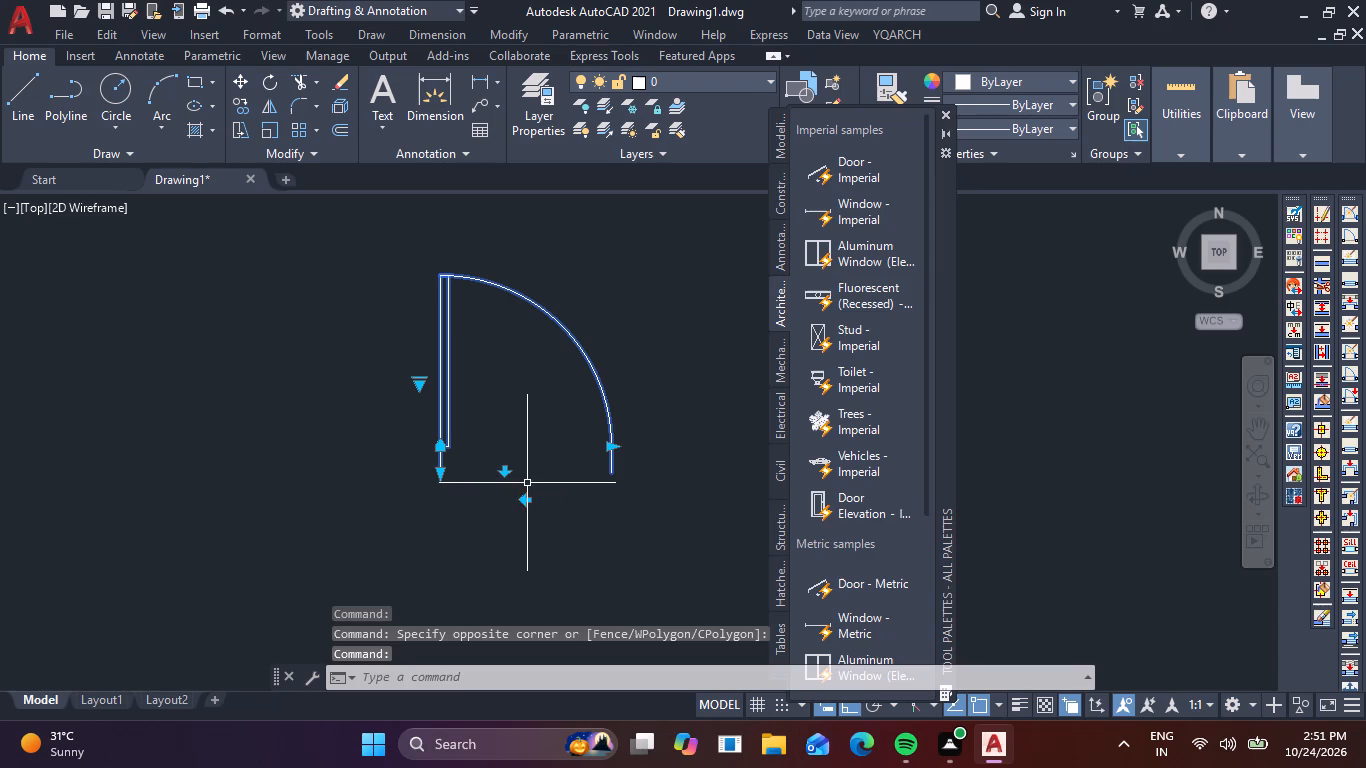
Scale the door block by reference from its lower hinge corner, using its opening width as reference and 1.4 as new length.
text(sc)
key(space)
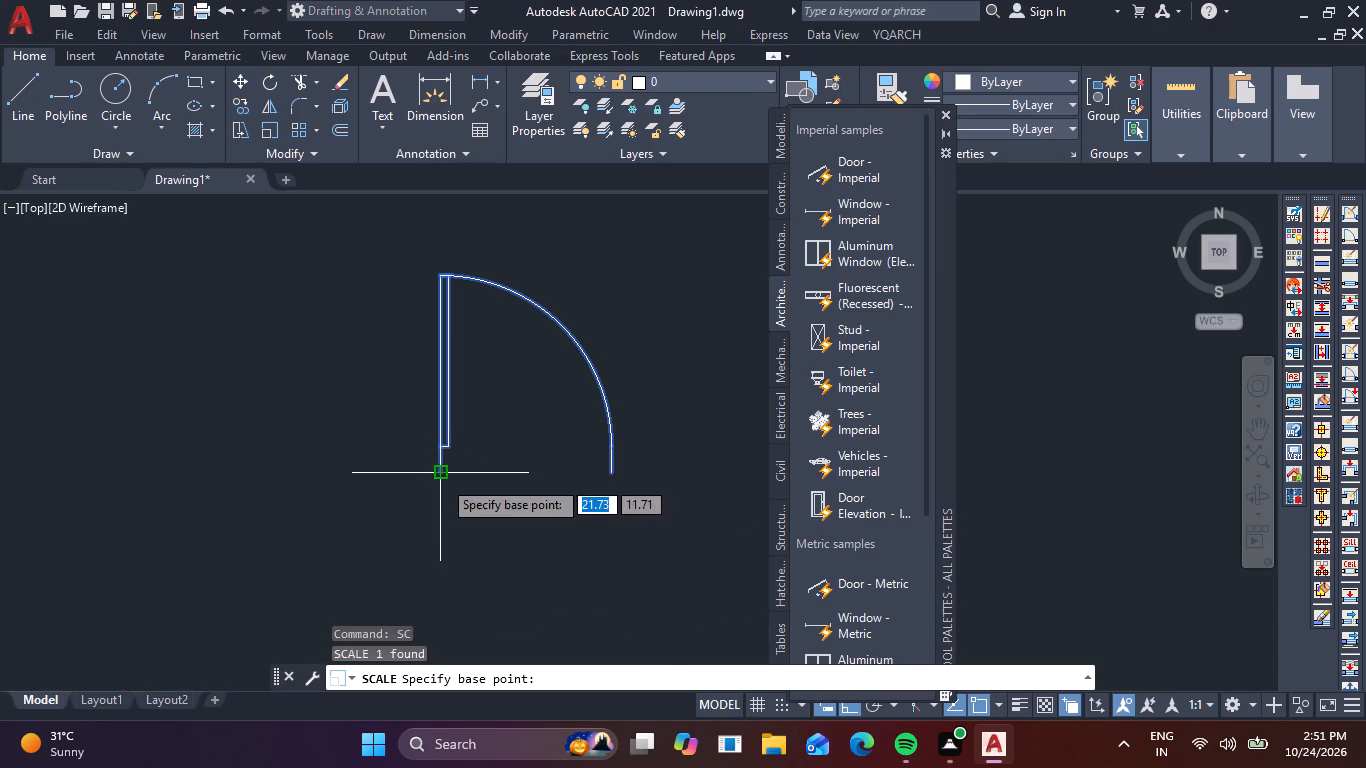
click(442, 479)
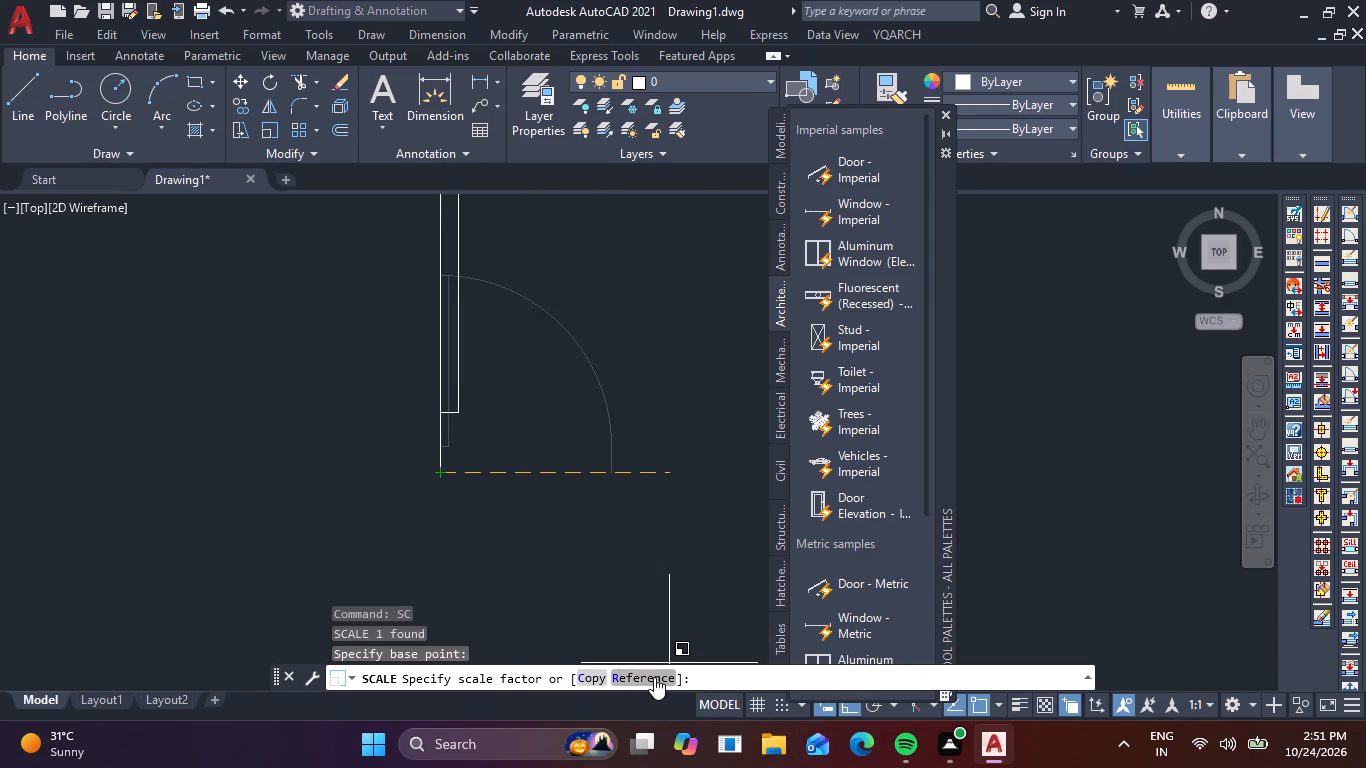
click(654, 677)
click(442, 473)
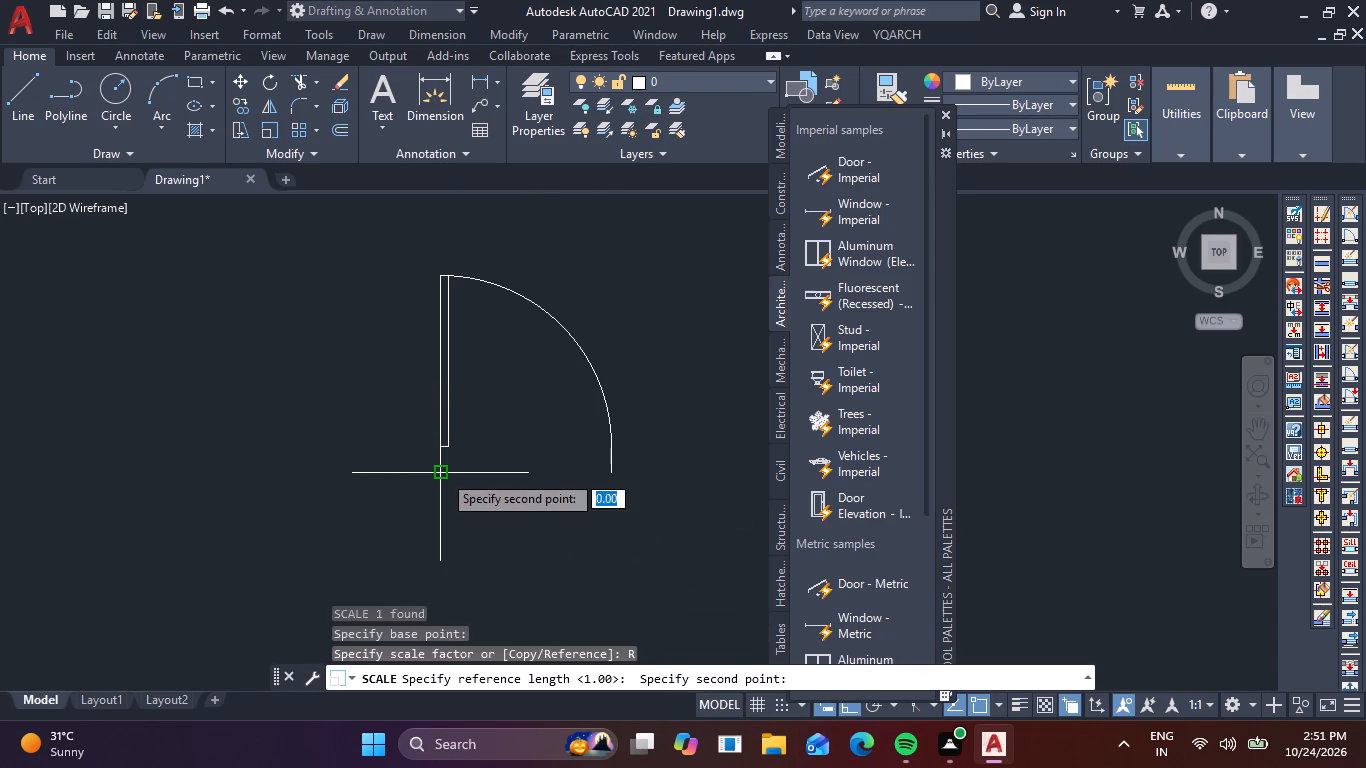
click(608, 476)
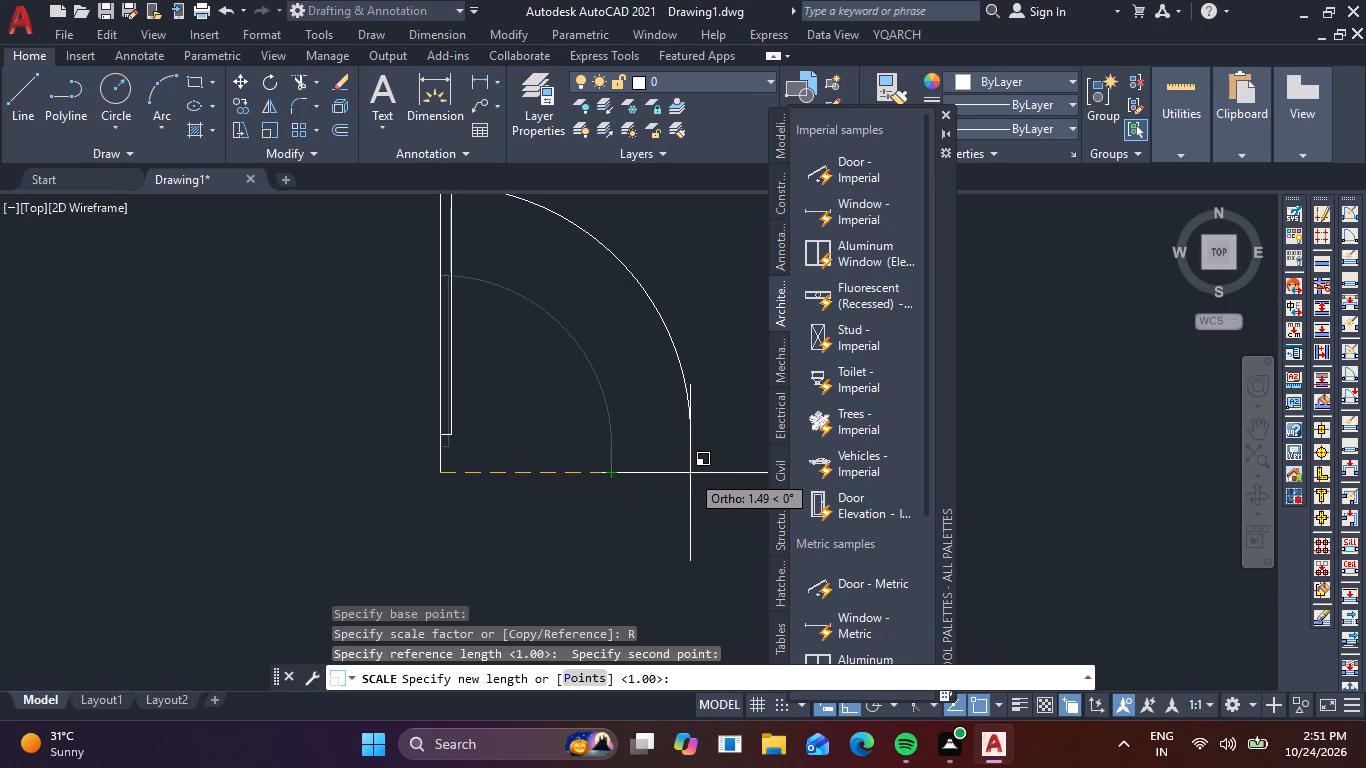
key(1)
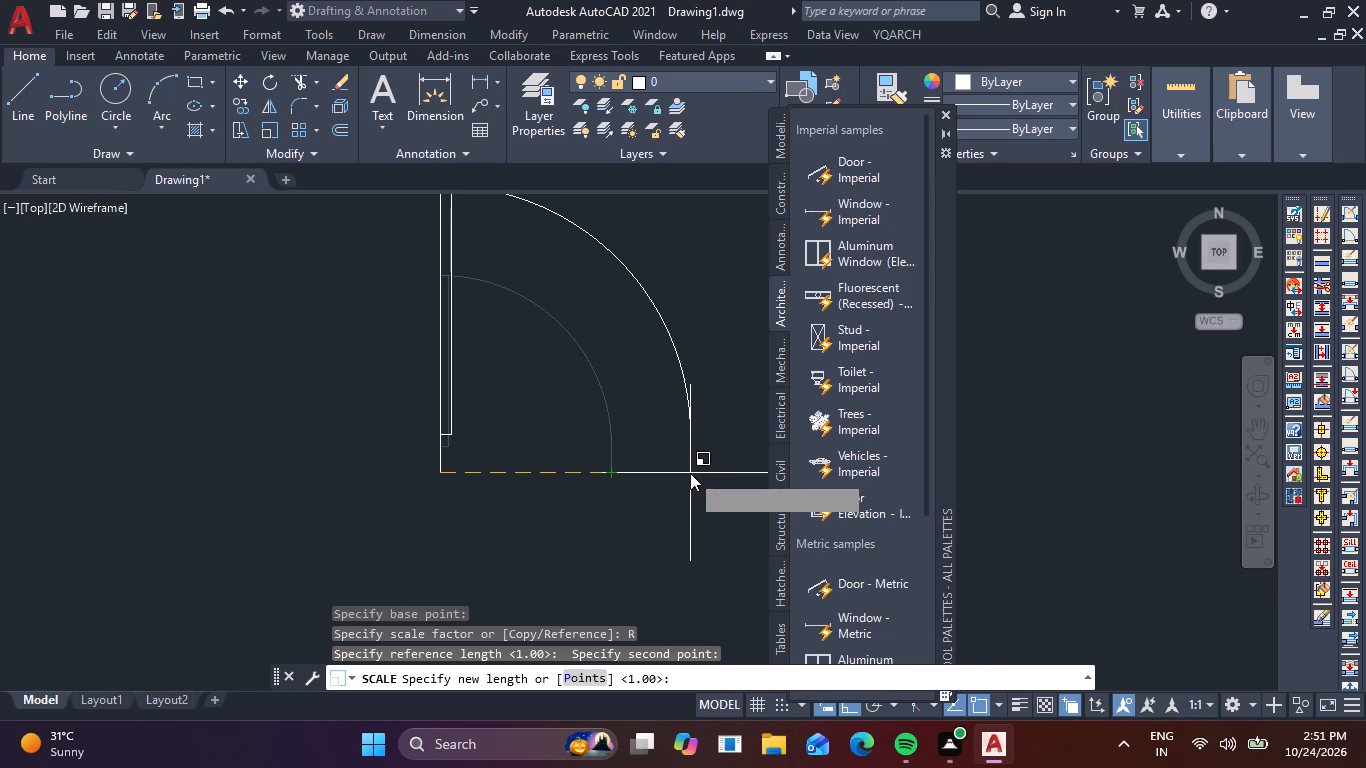
key(period)
key(4)
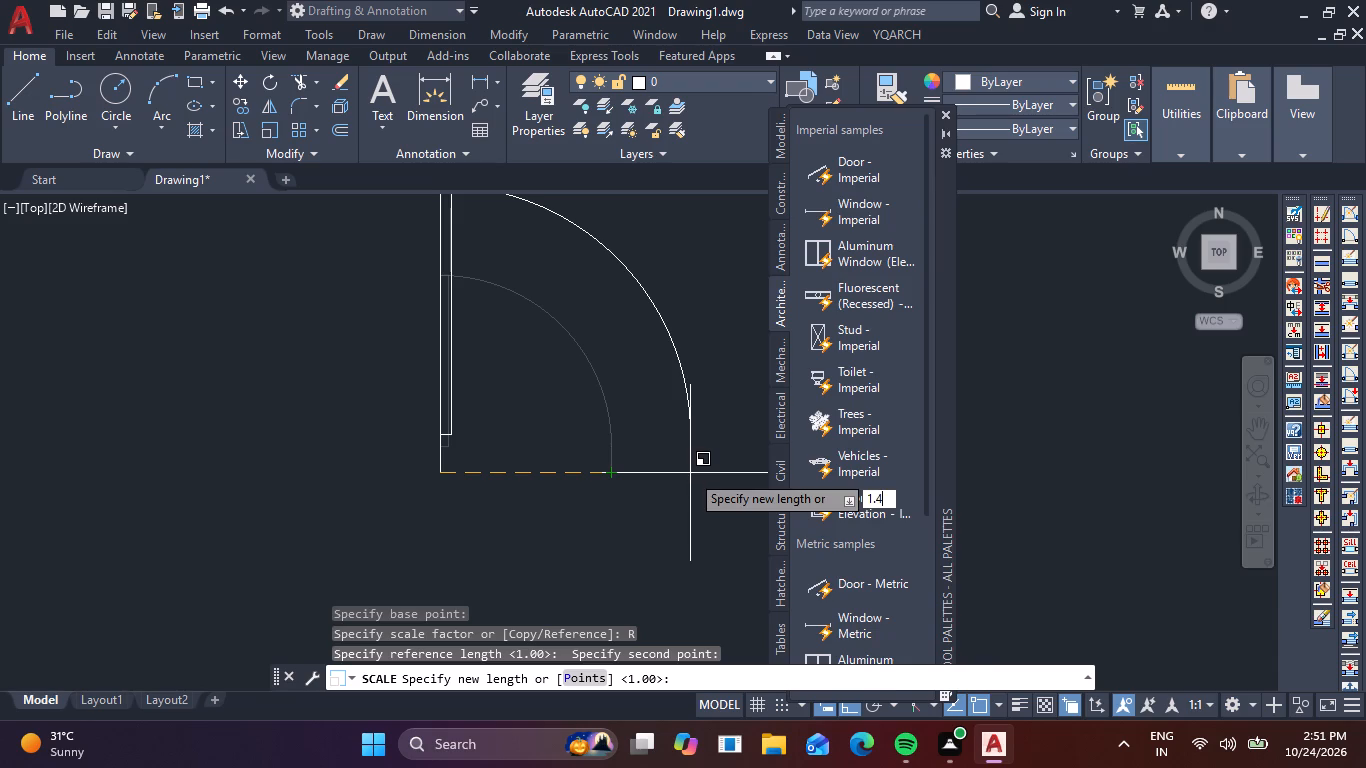
key(Return)
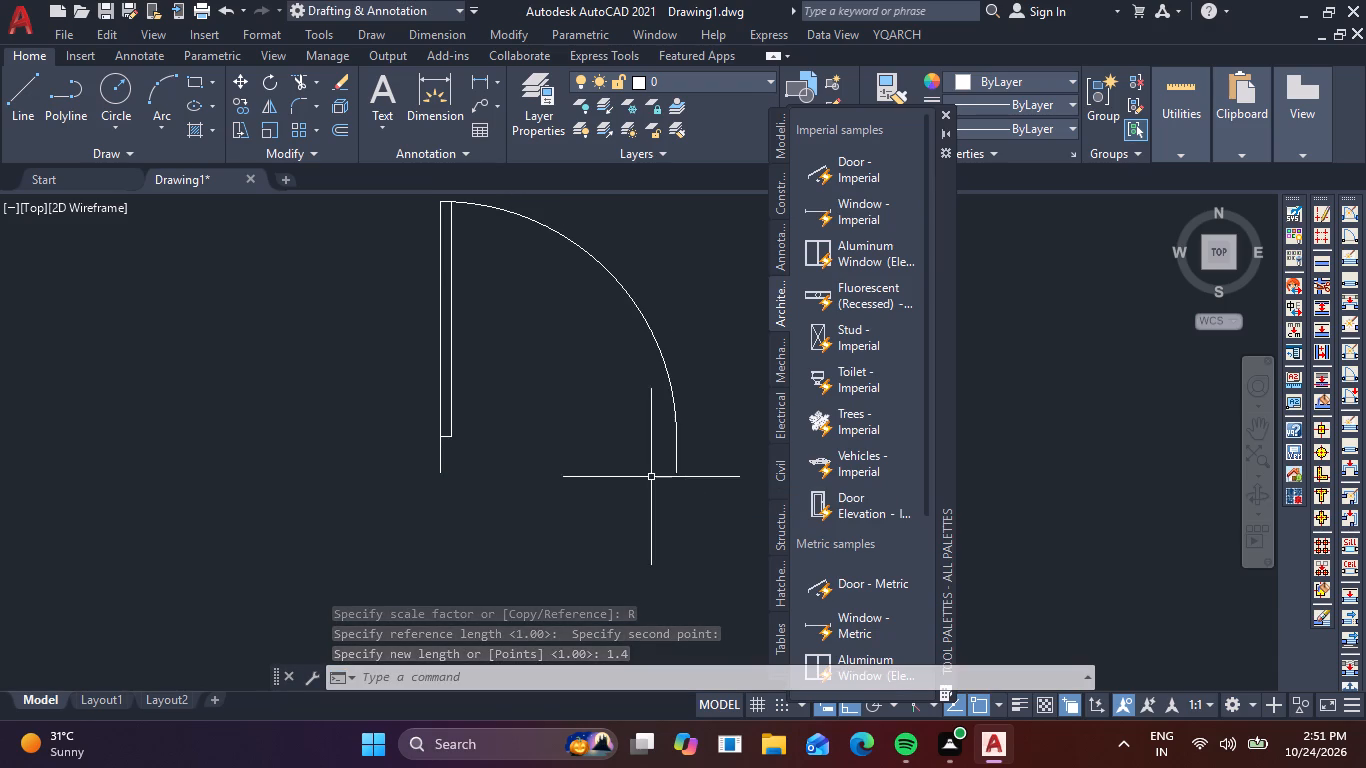
Copy the 1.4 m door block twice straight down, leaving three doors stacked in a column beside the floor plan.
scroll(651, 476, down, 2)
click(604, 497)
click(496, 468)
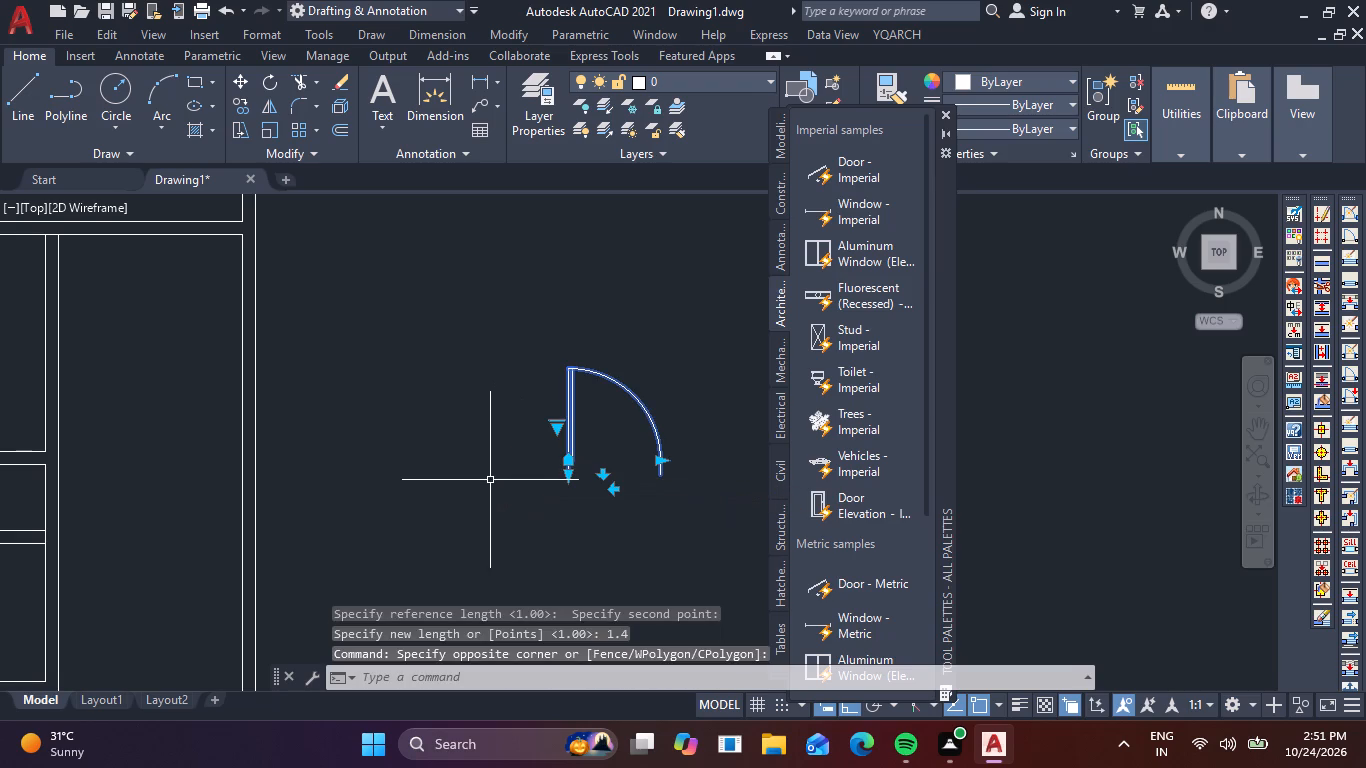
text(co)
key(space)
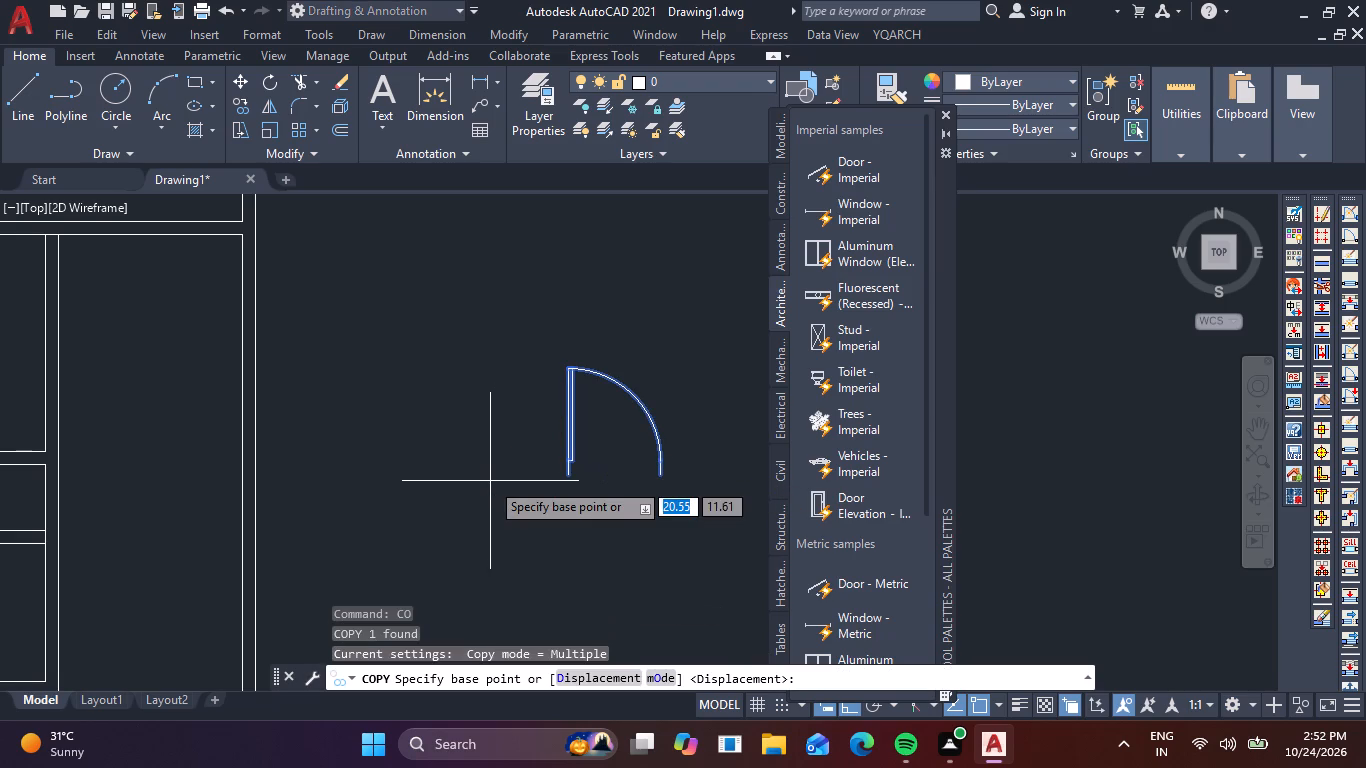
click(624, 476)
middle_drag(631, 585, 622, 577)
scroll(631, 585, down, 1)
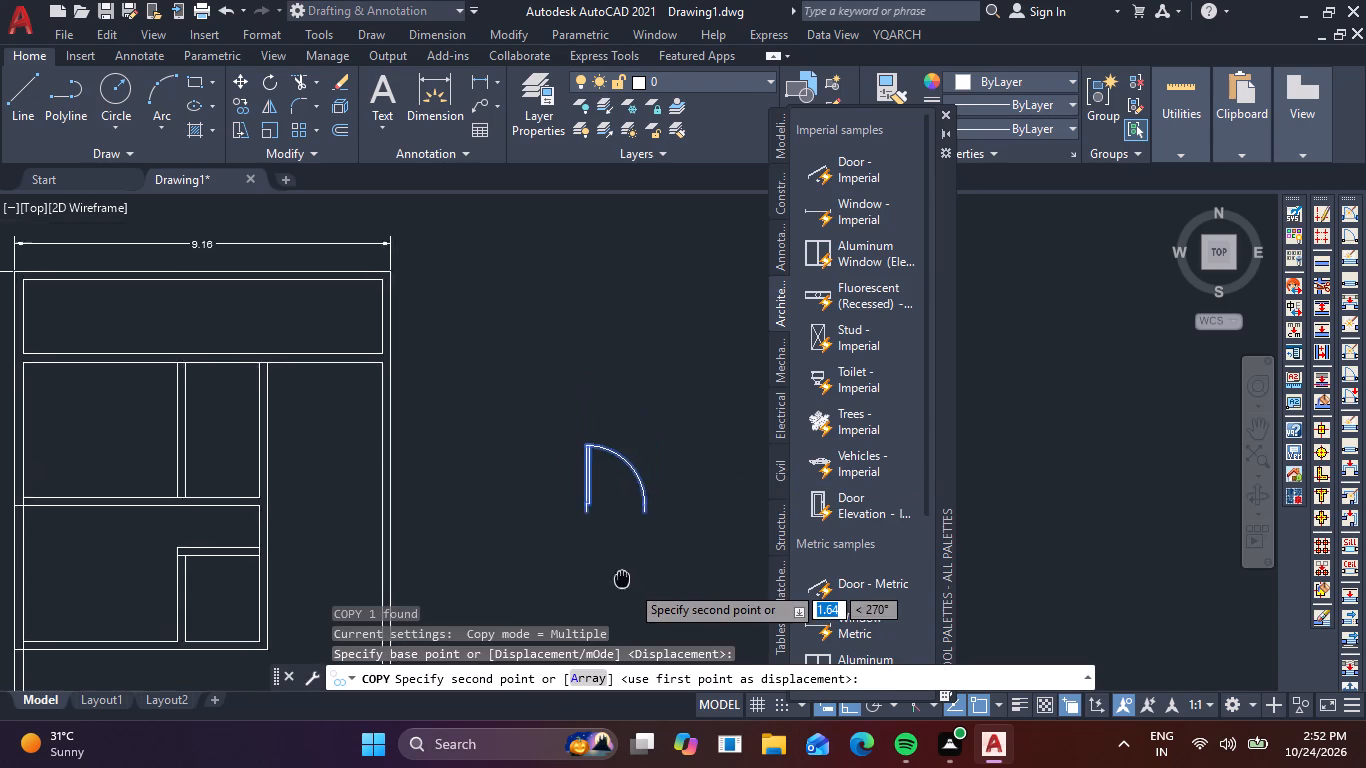
middle_drag(622, 577, 604, 444)
click(590, 515)
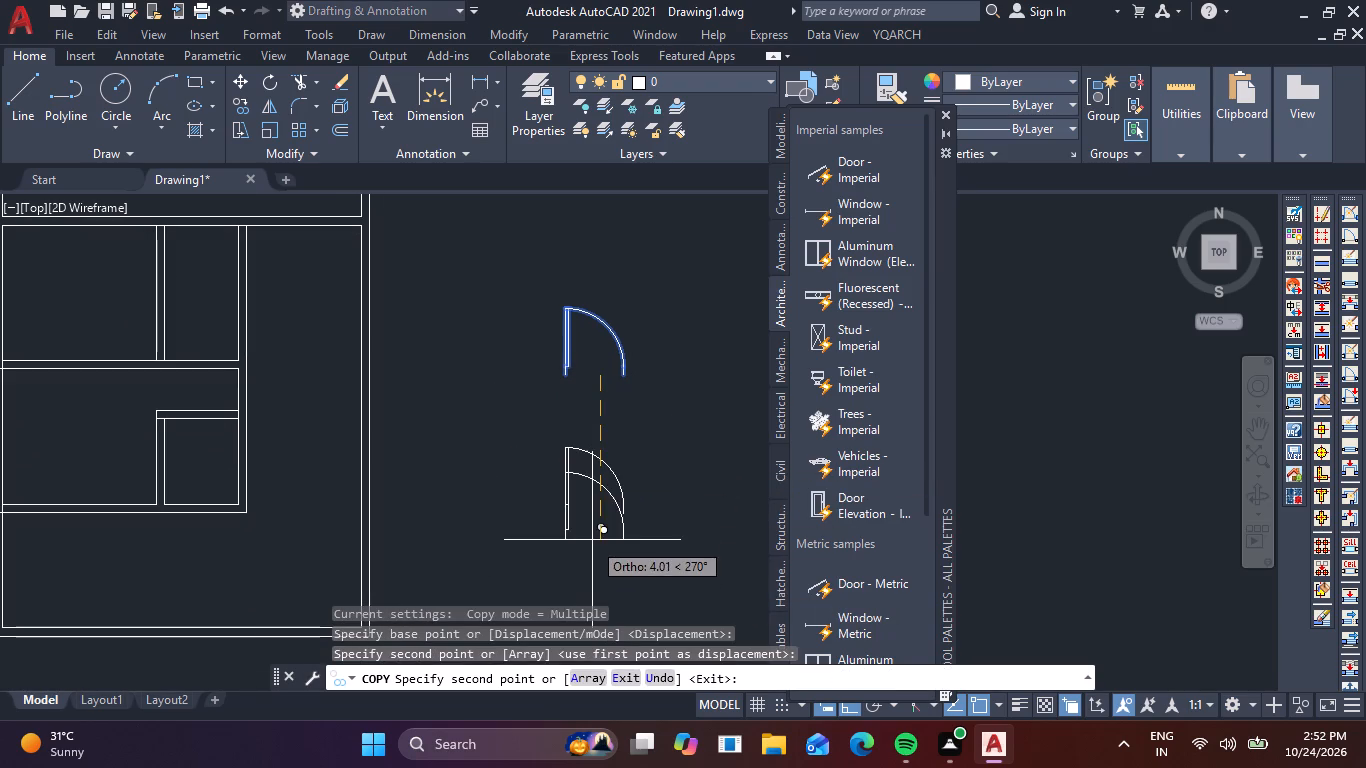
middle_drag(597, 557, 585, 467)
click(563, 578)
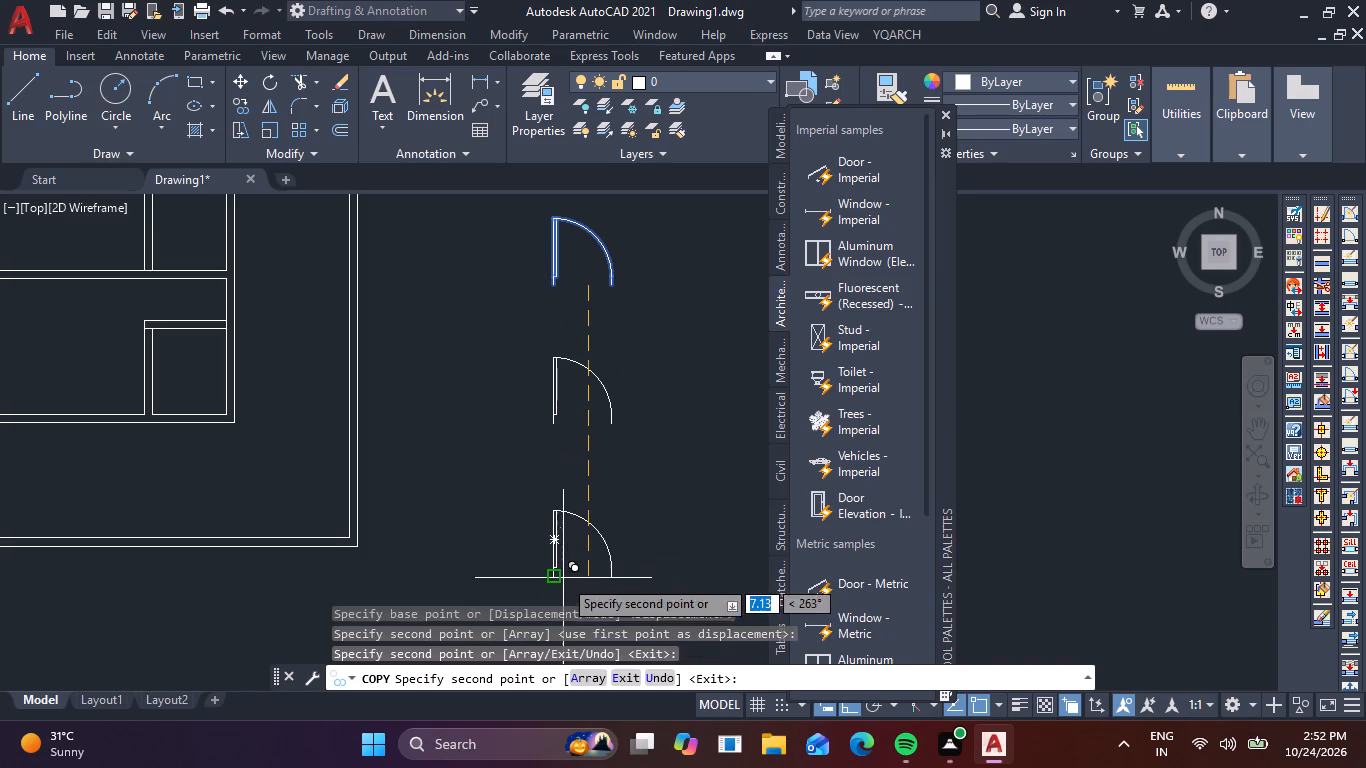
key(Escape)
Scale the middle door block by reference from its lower hinge corner, using its opening width as reference and 1 as new length.
scroll(579, 427, up, 1)
click(574, 422)
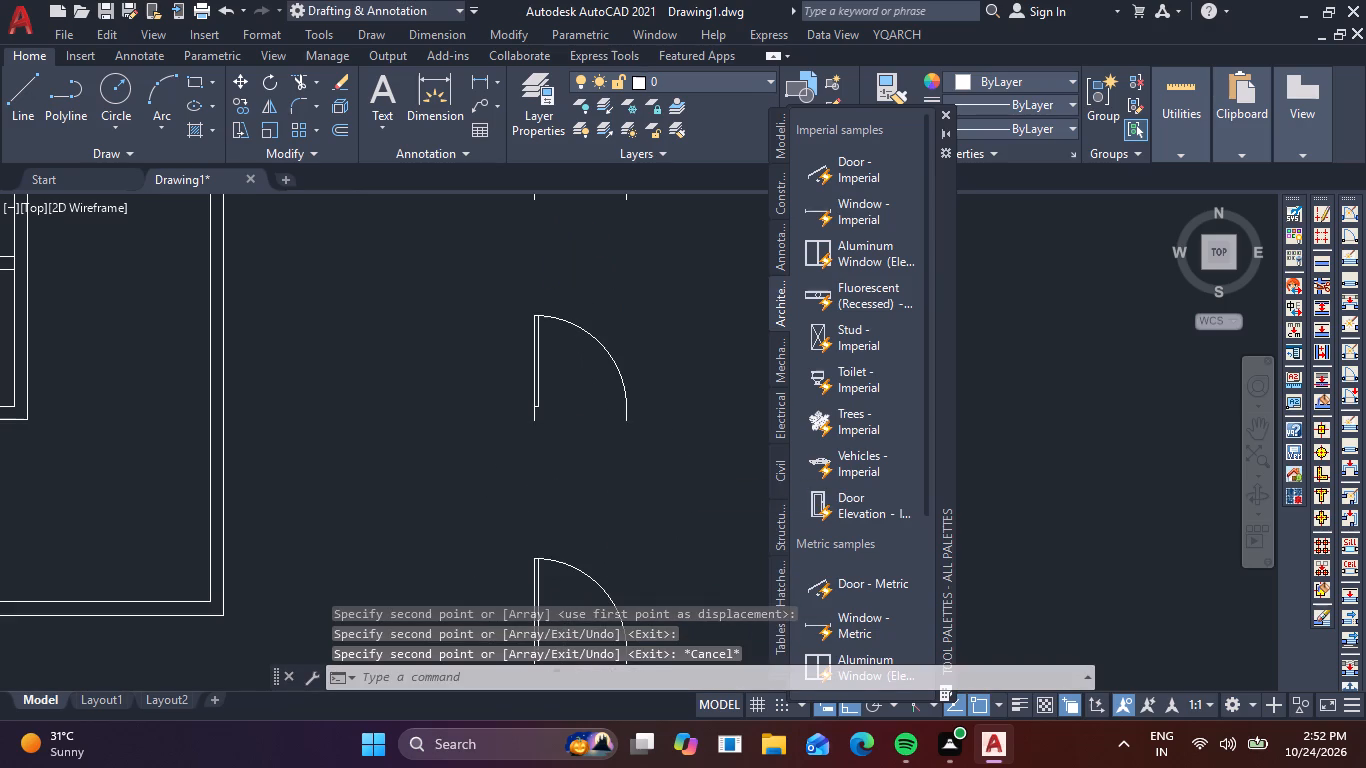
click(506, 413)
text(sc)
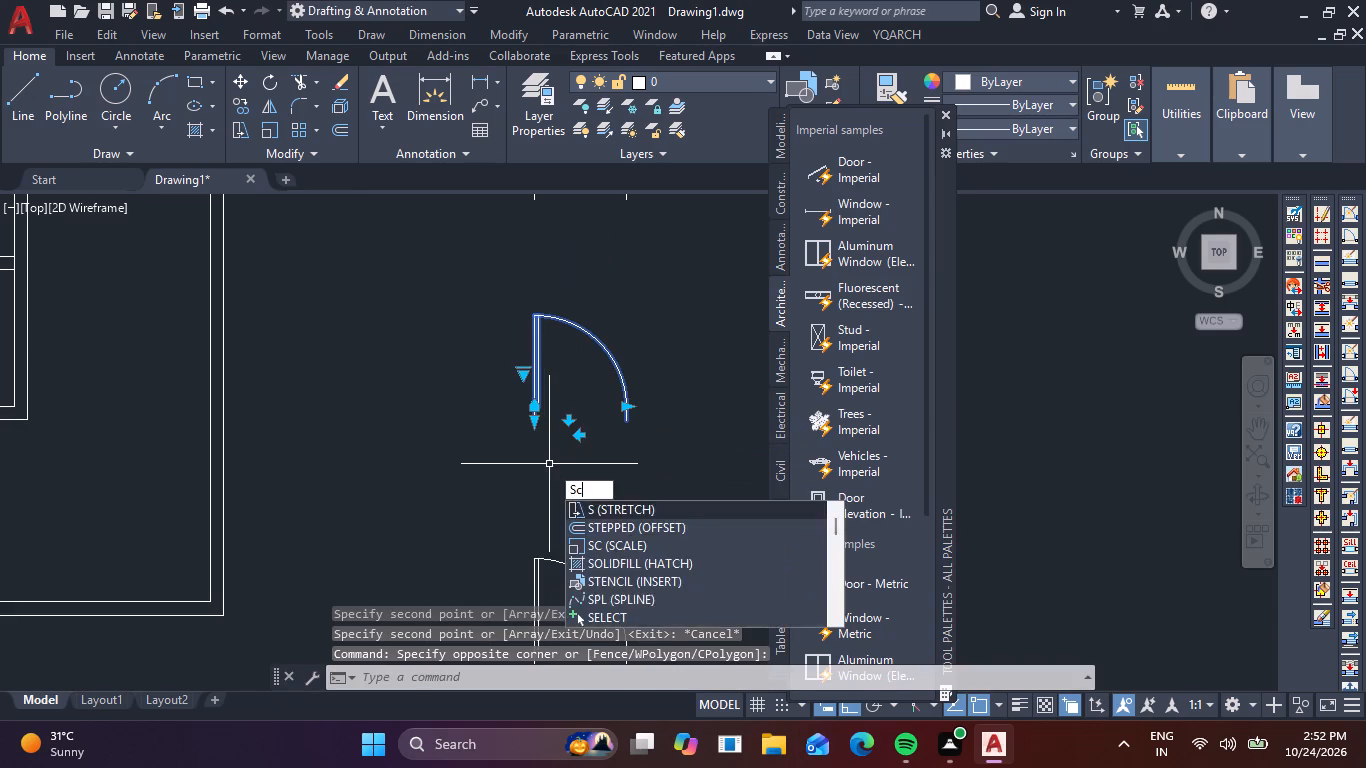
key(space)
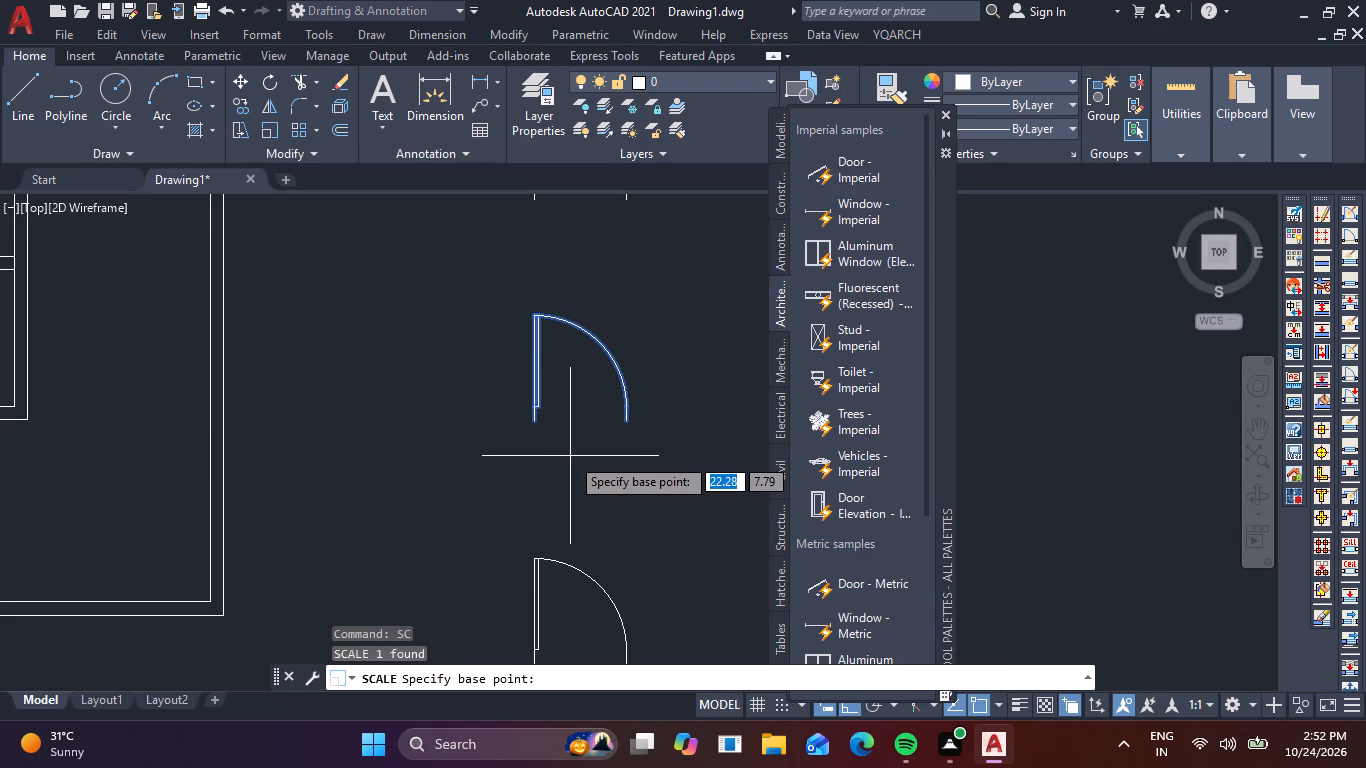
scroll(568, 449, up, 1)
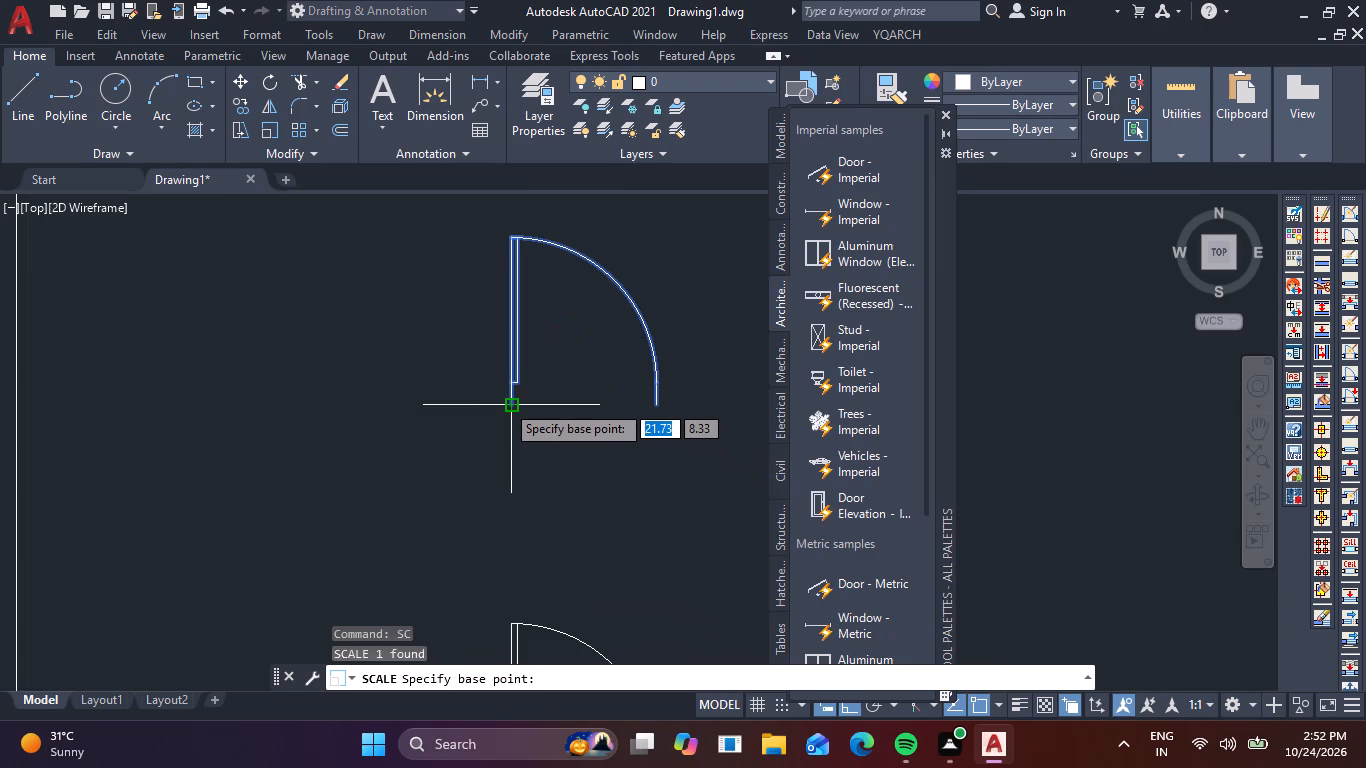
click(505, 403)
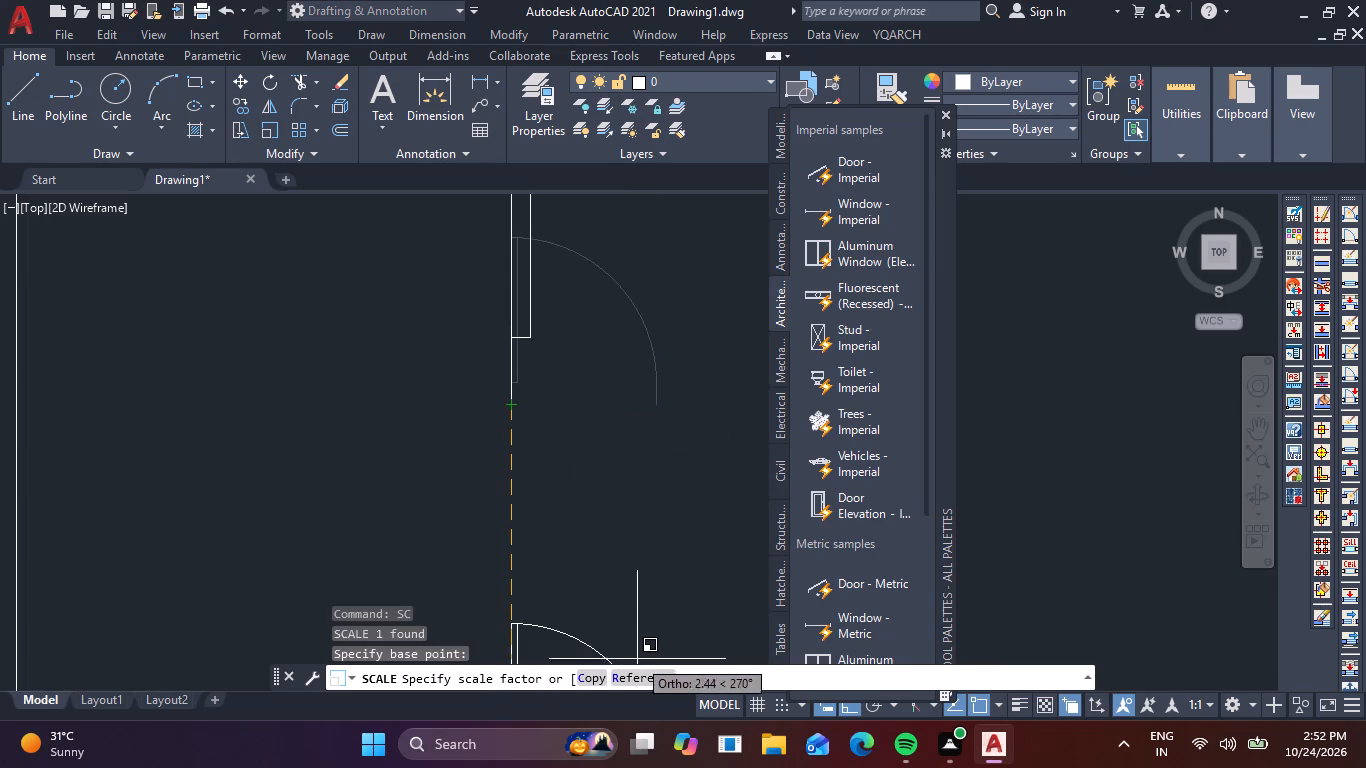
click(645, 677)
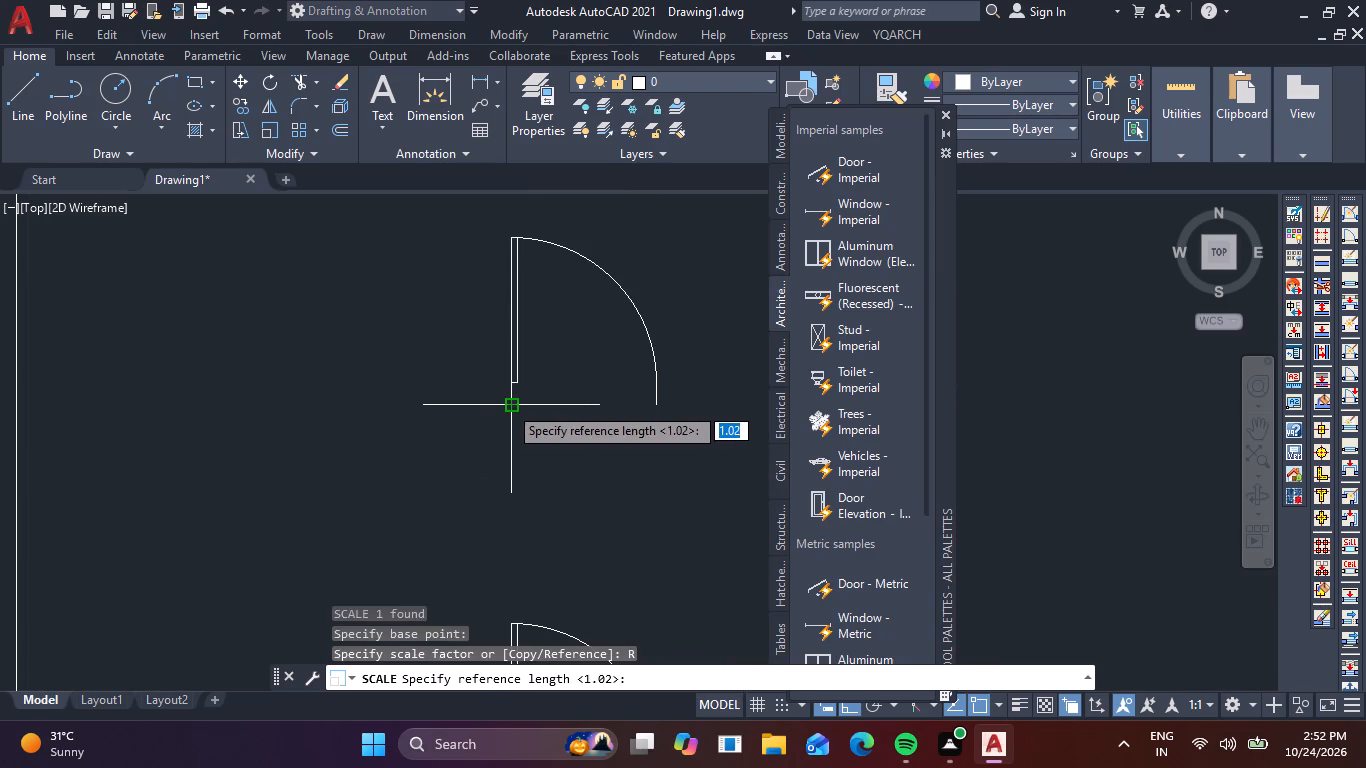
click(508, 405)
click(656, 405)
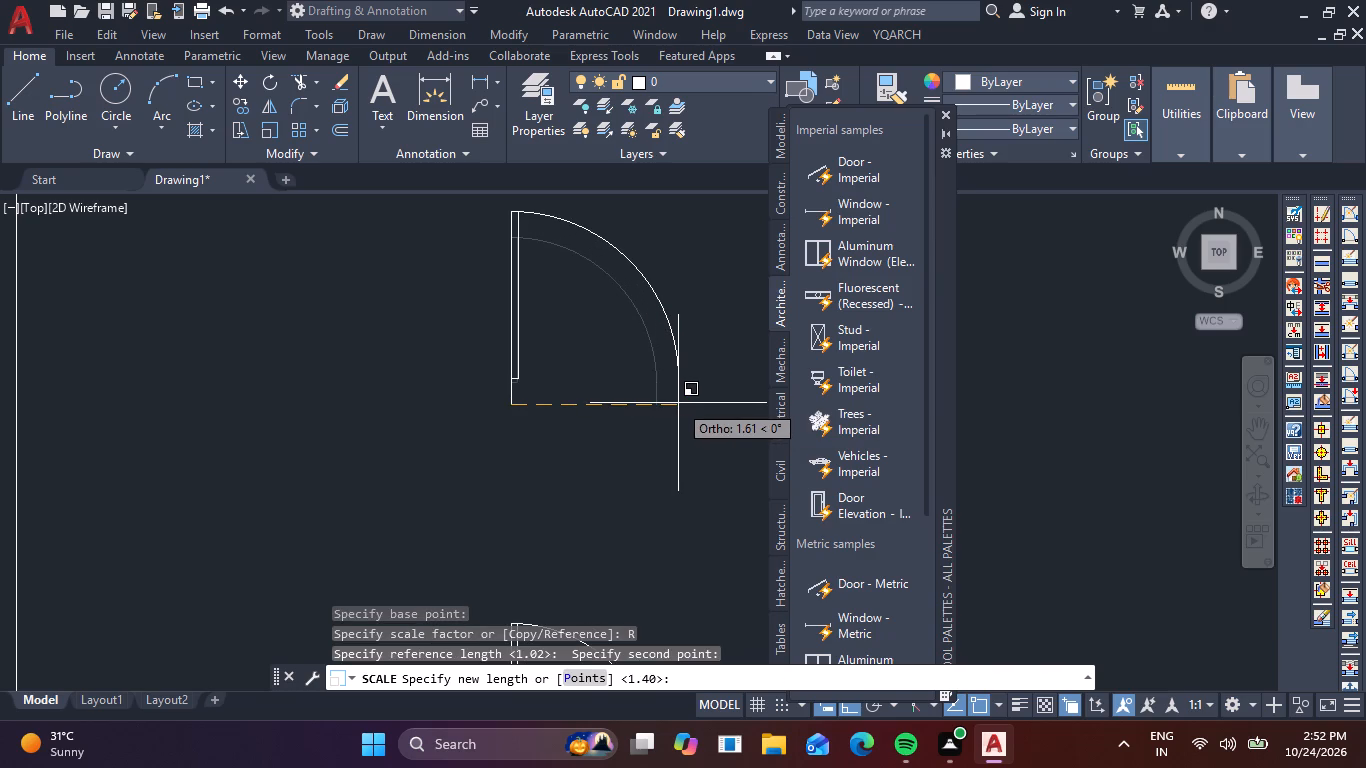
key(1)
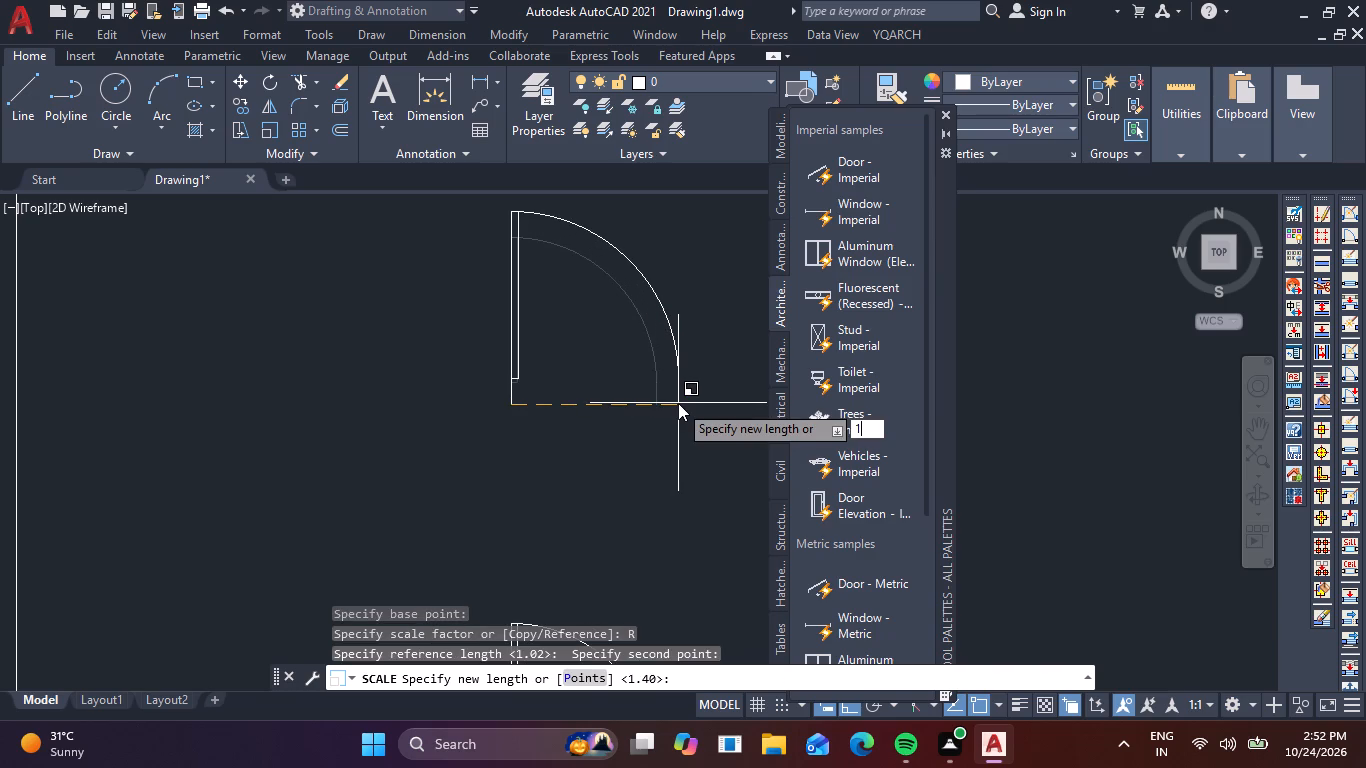
key(Return)
Scale the lowest door block by reference from its lower hinge corner, using its opening width as reference and .85 as new length.
scroll(676, 407, down, 2)
middle_drag(665, 450, 596, 293)
scroll(551, 386, up, 2)
drag(545, 402, 531, 403)
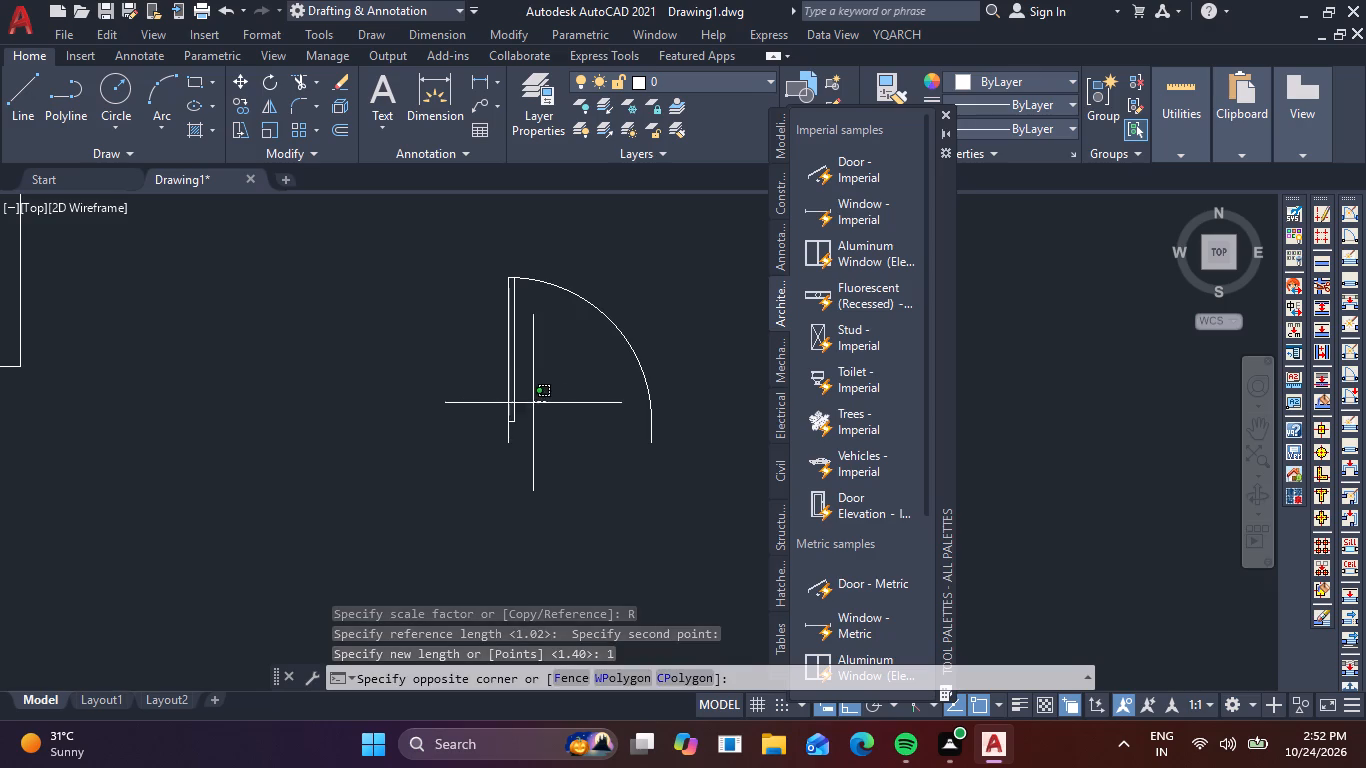
drag(531, 403, 526, 402)
click(477, 393)
text(sc)
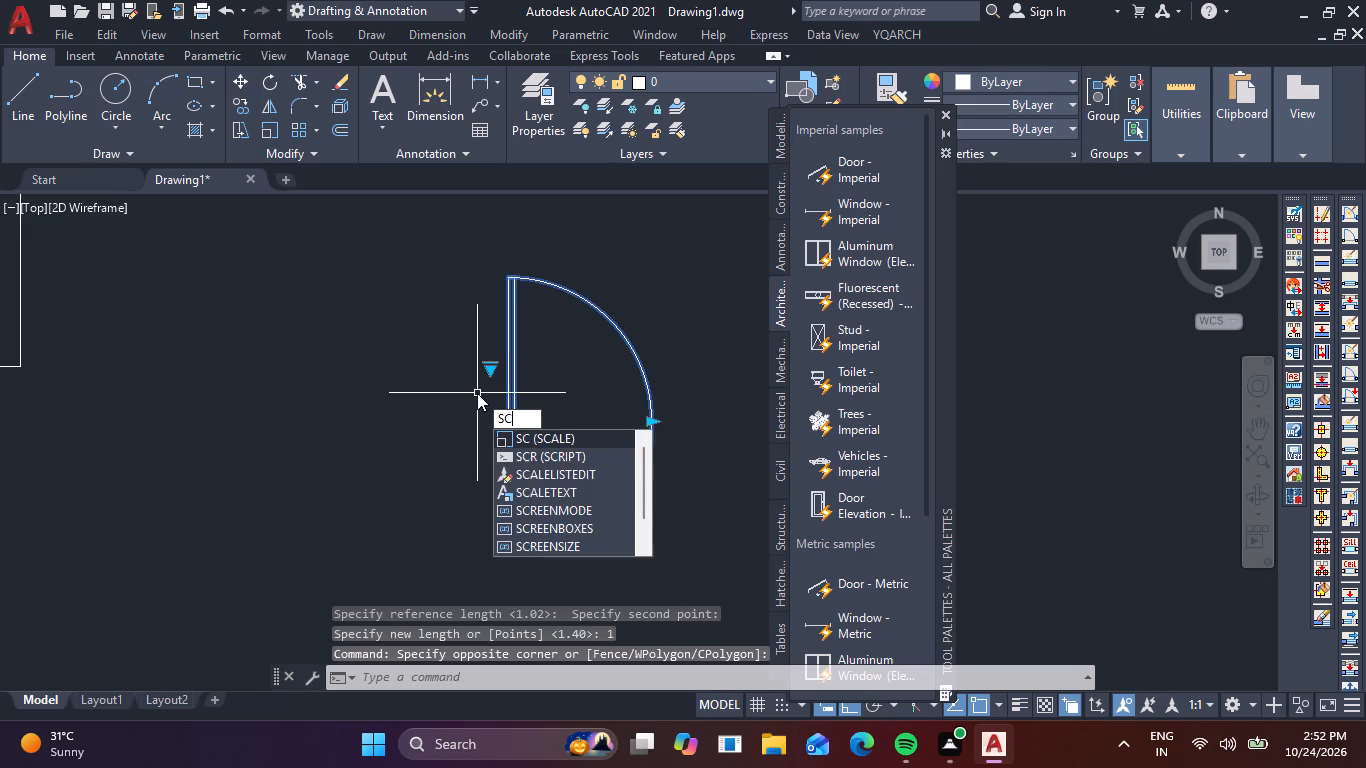
key(space)
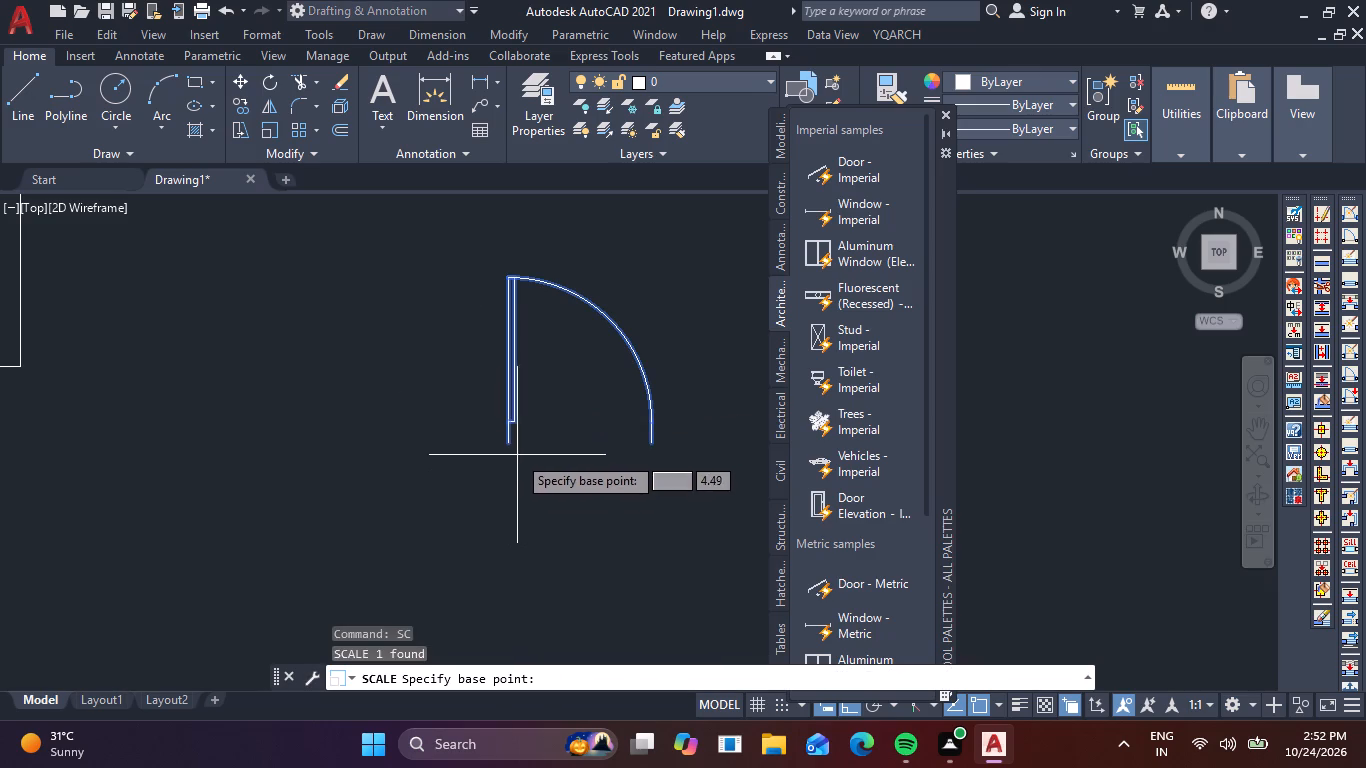
click(509, 447)
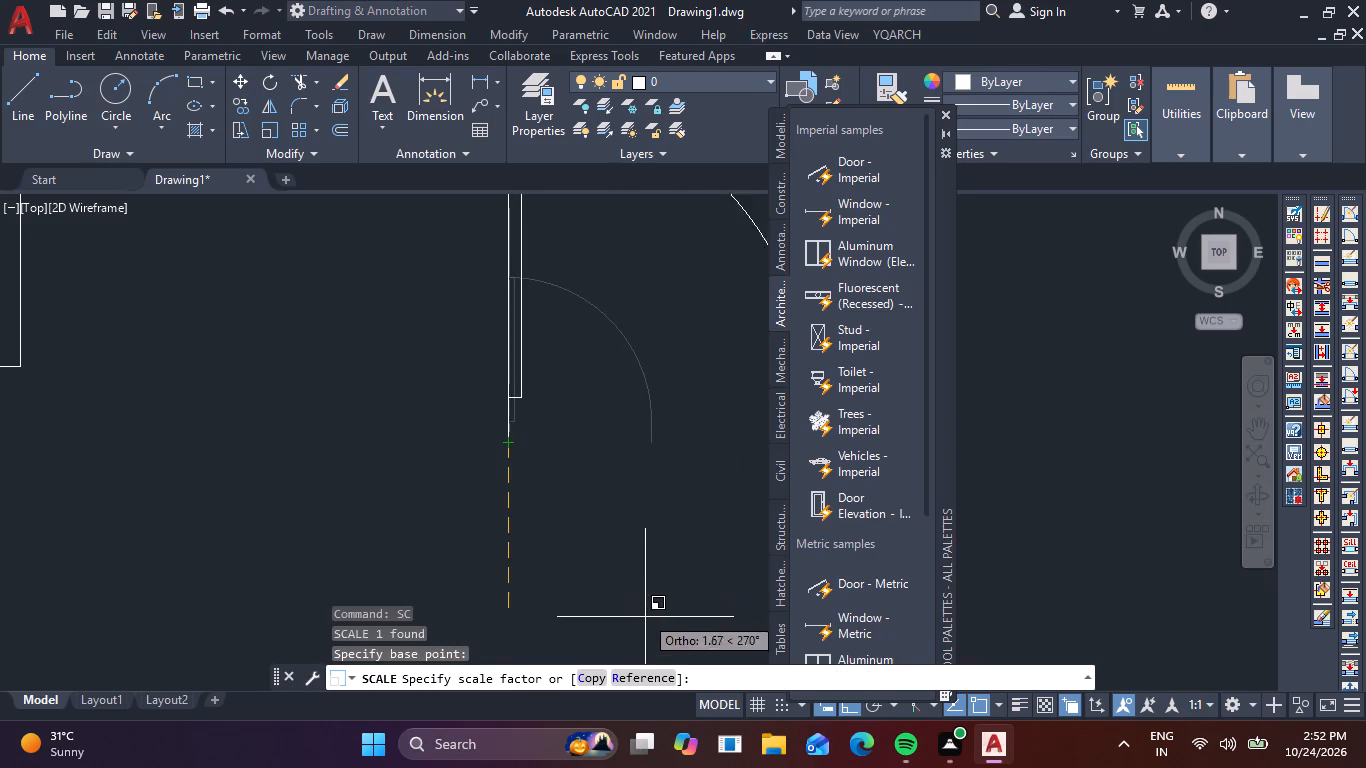
click(647, 682)
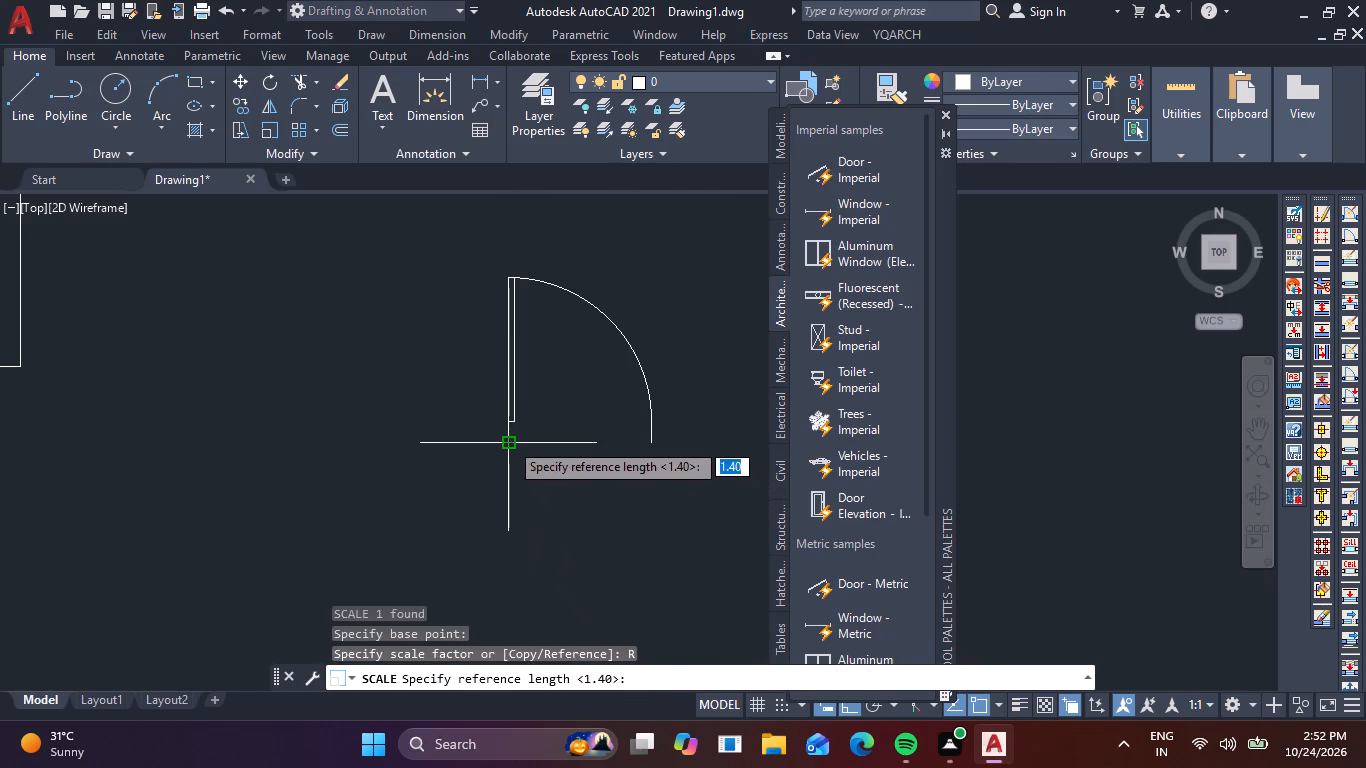
click(509, 441)
click(653, 446)
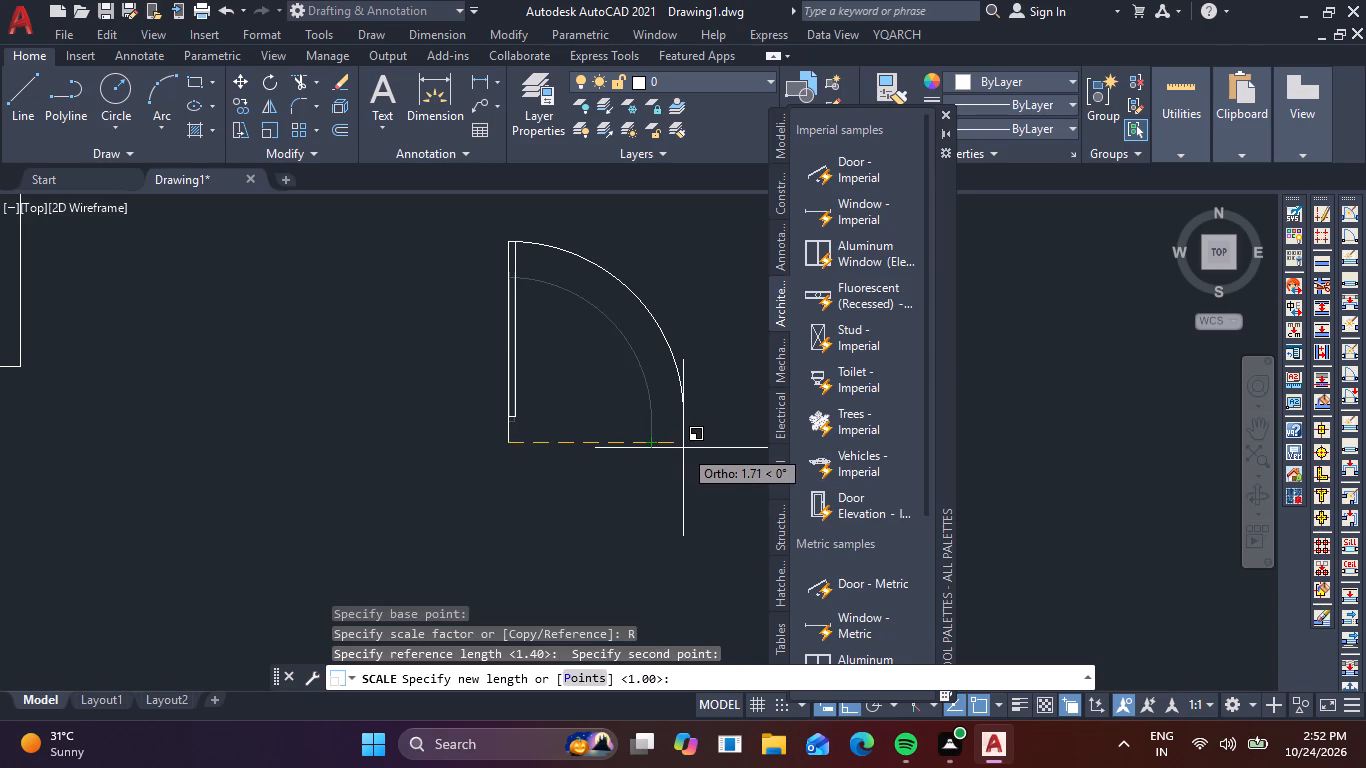
text(2.)
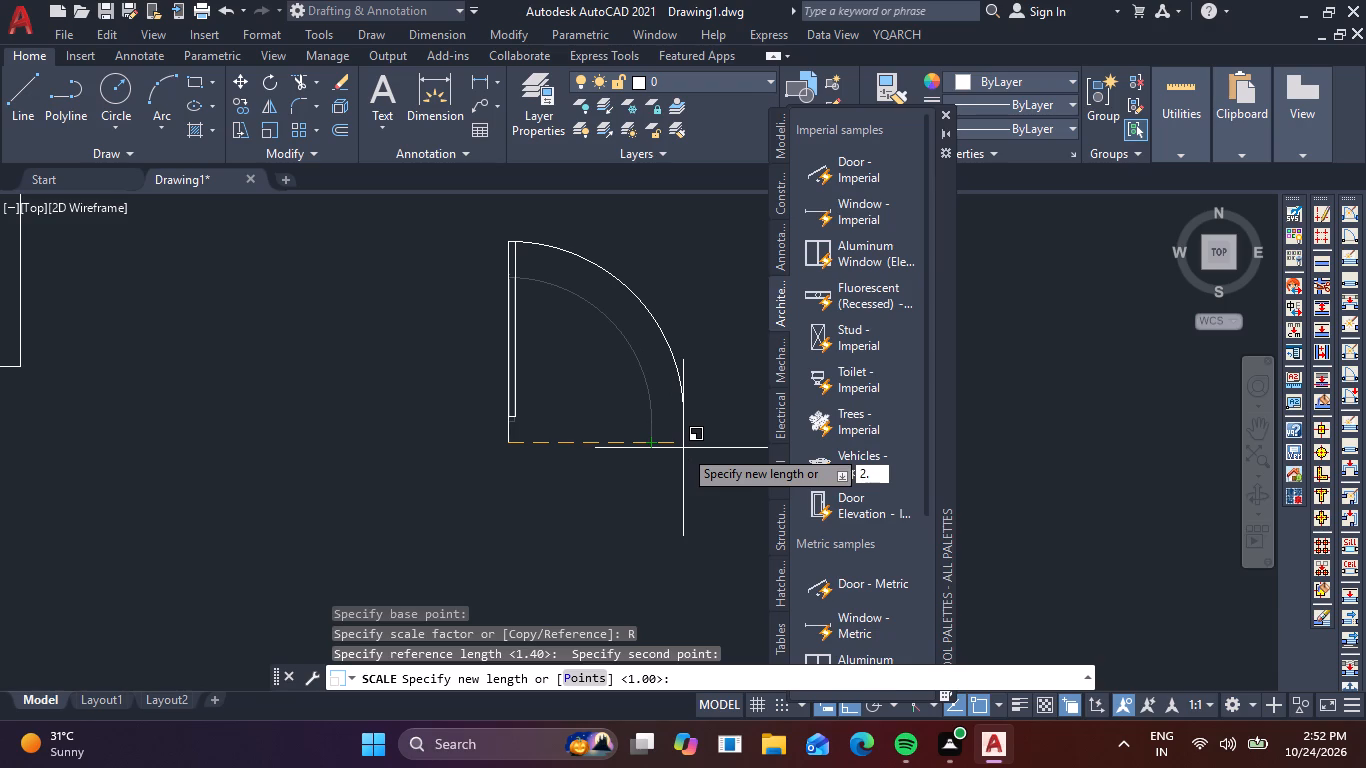
key(BackSpace)
key(BackSpace)
key(period)
key(8)
key(5)
key(Return)
Close the tool palettes and mirror the 1.4 m door block about a vertical line to its right, keeping the source.
scroll(689, 445, down, 2)
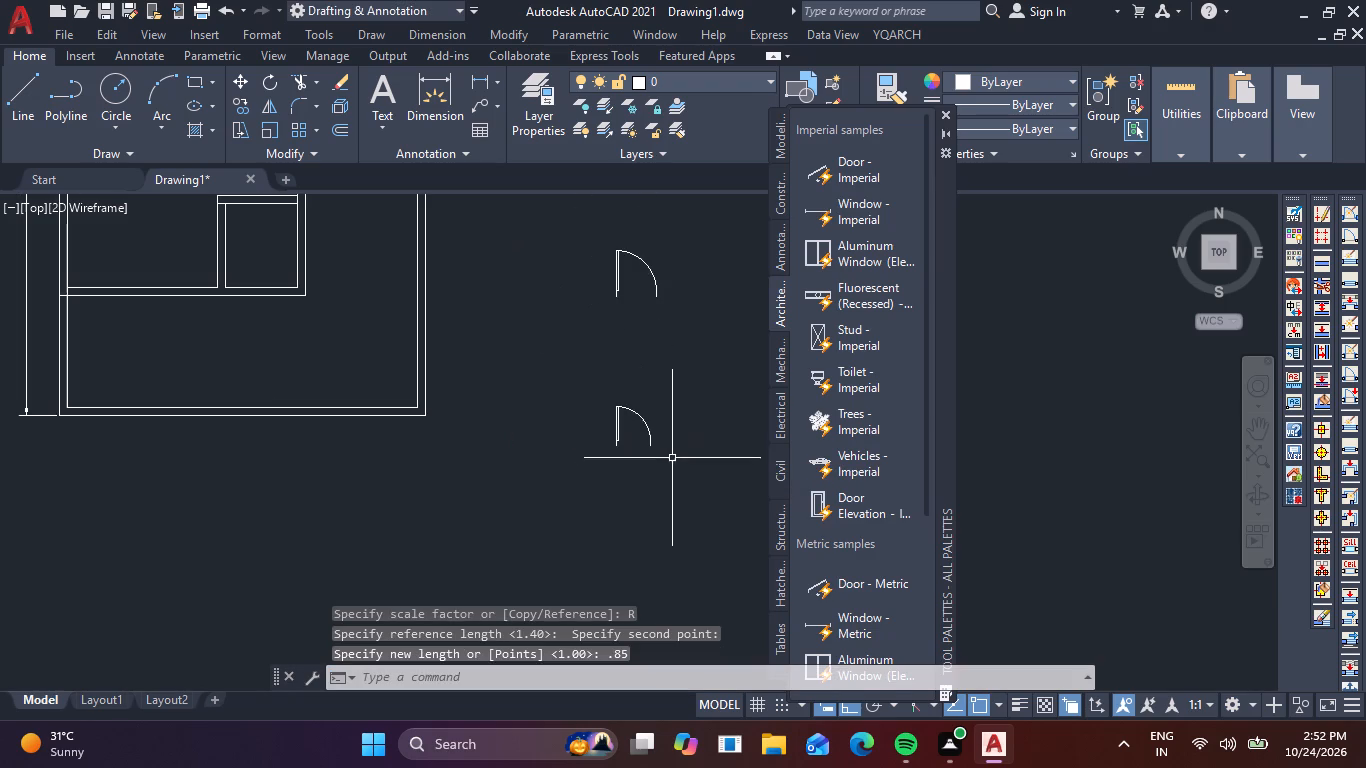
scroll(631, 431, down, 1)
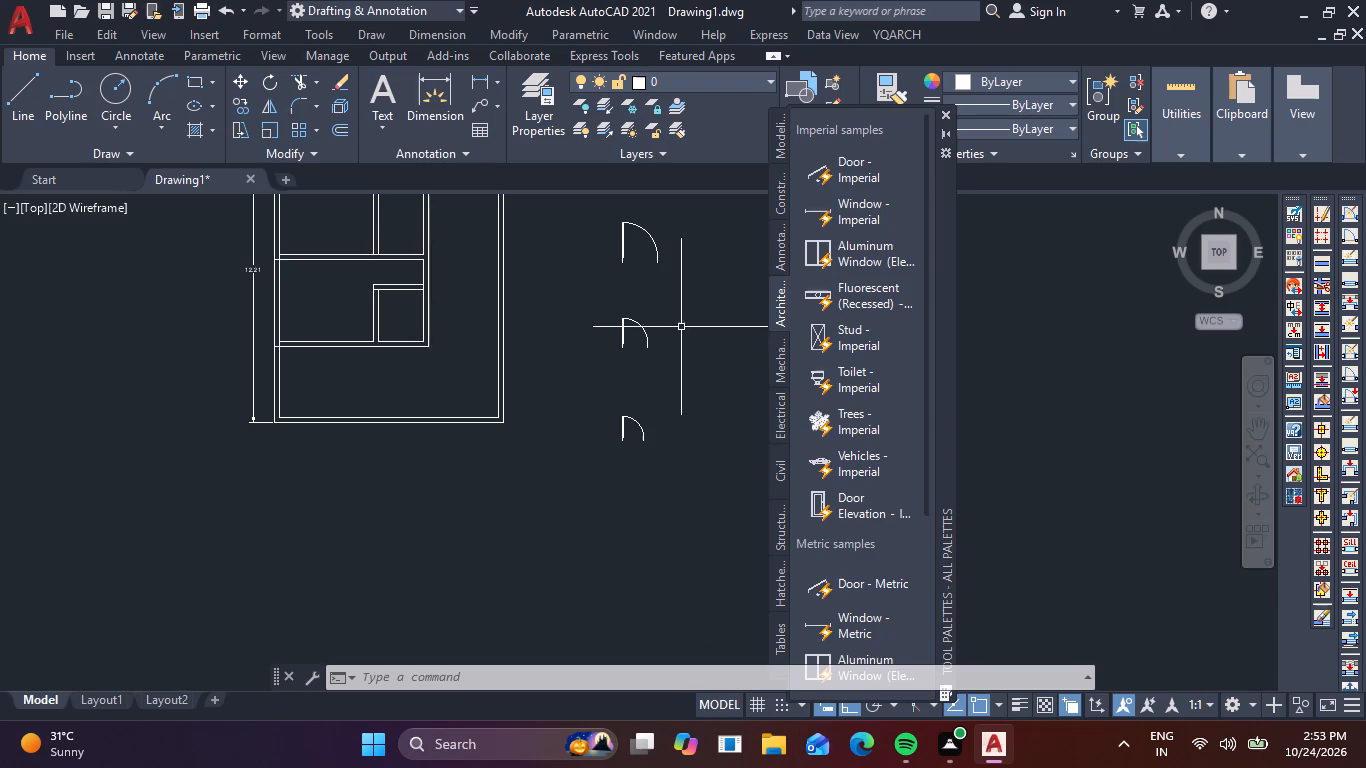
middle_drag(681, 344, 655, 423)
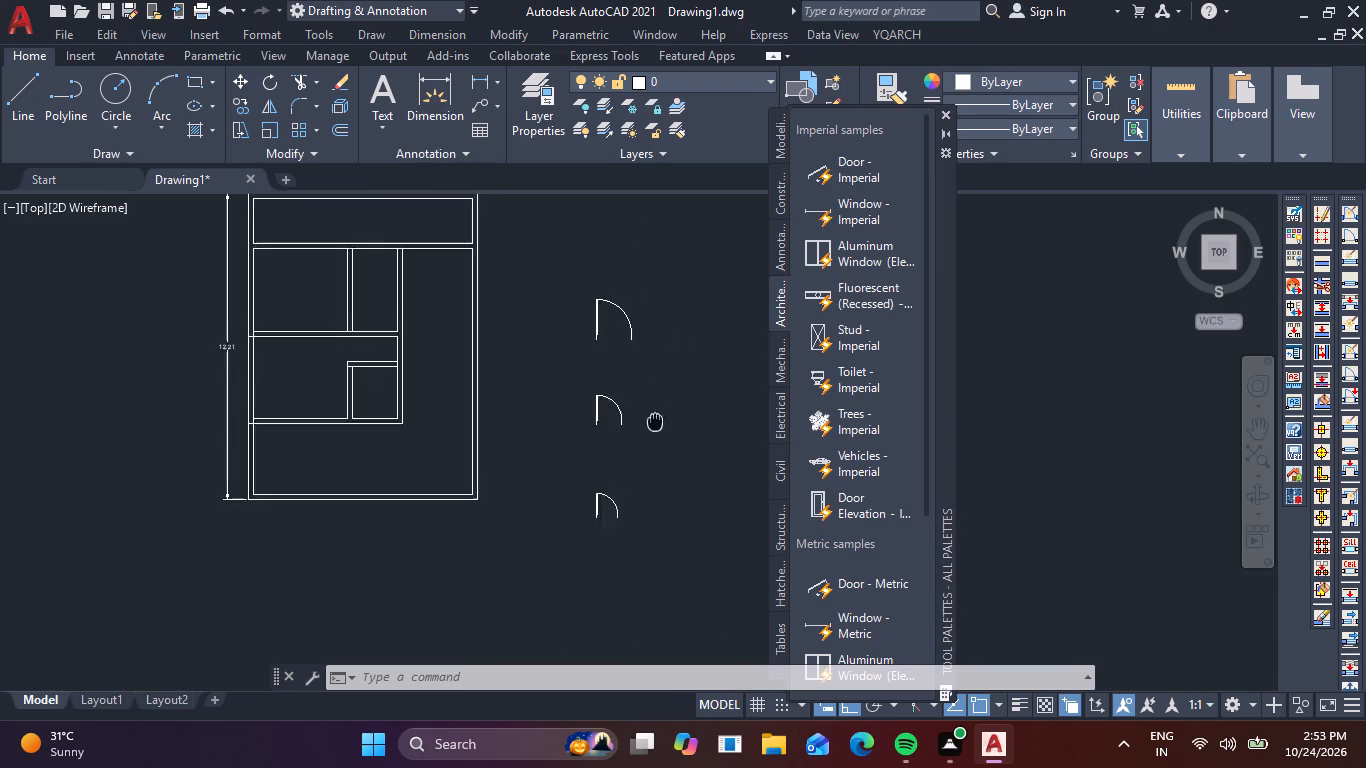
middle_drag(655, 423, 636, 467)
click(593, 389)
click(565, 371)
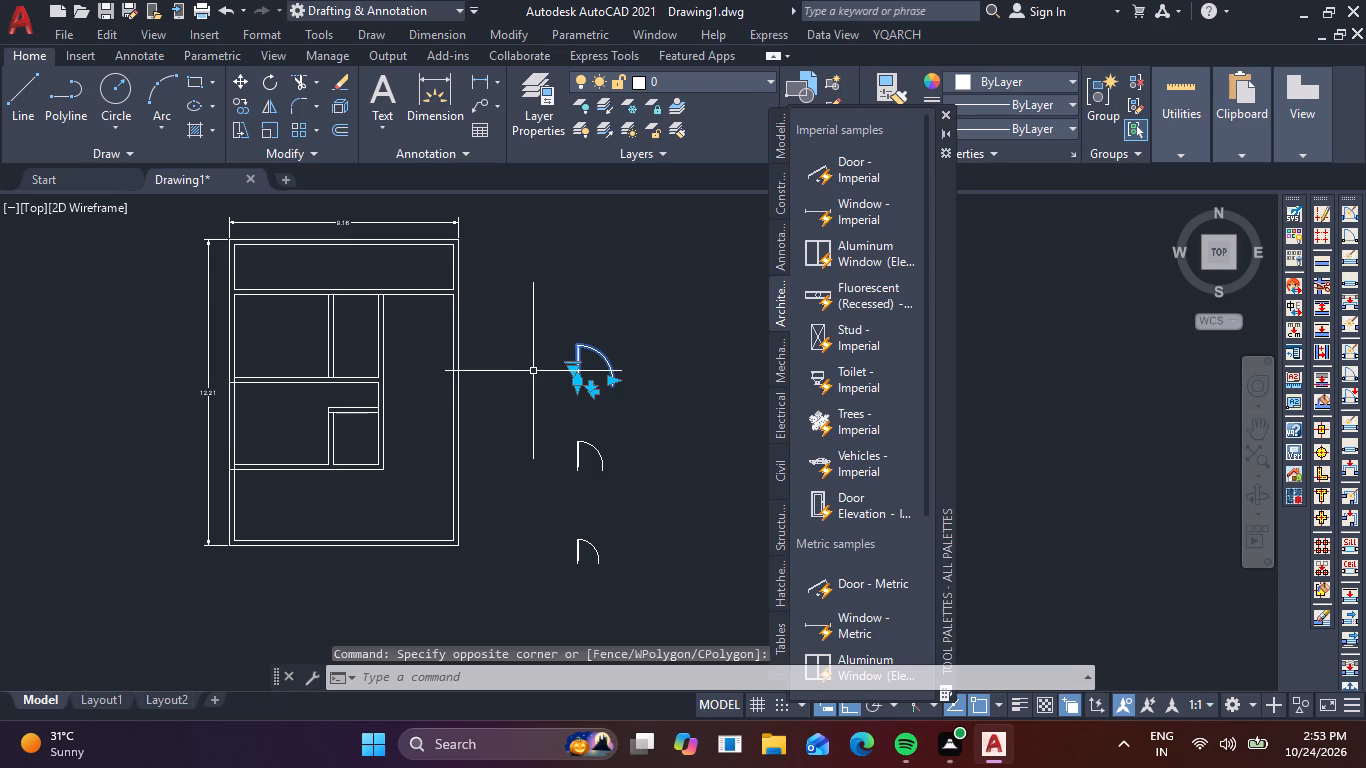
scroll(580, 400, up, 3)
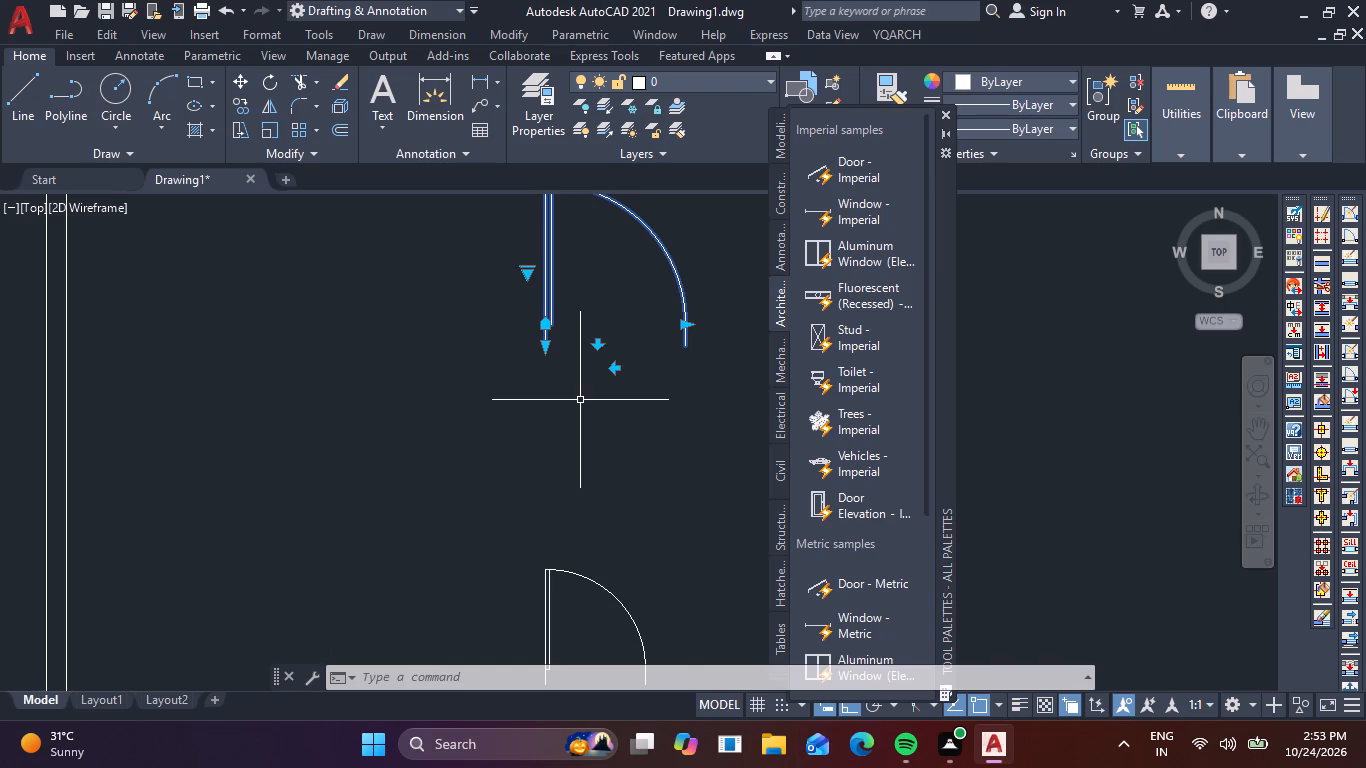
text(mi)
key(space)
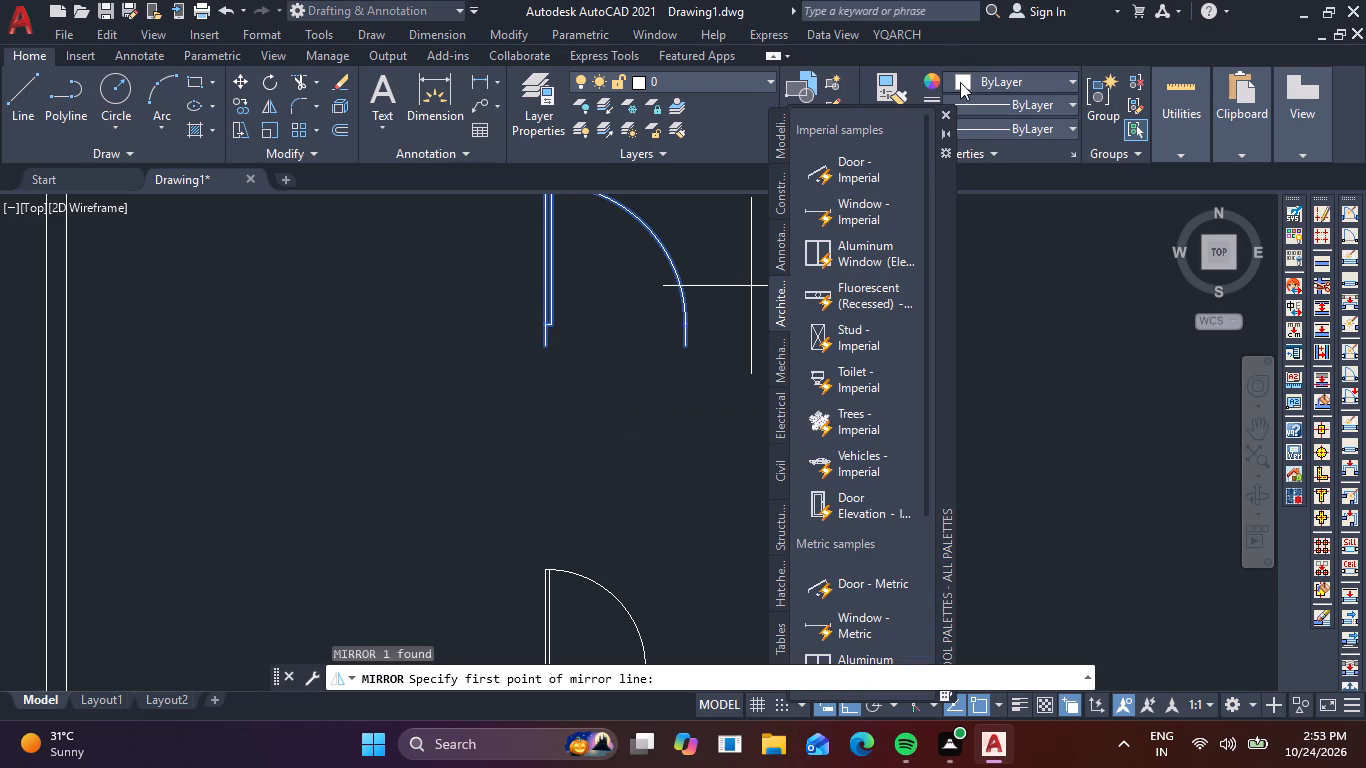
click(950, 114)
scroll(784, 240, down, 2)
middle_drag(784, 243, 757, 291)
click(753, 247)
click(746, 372)
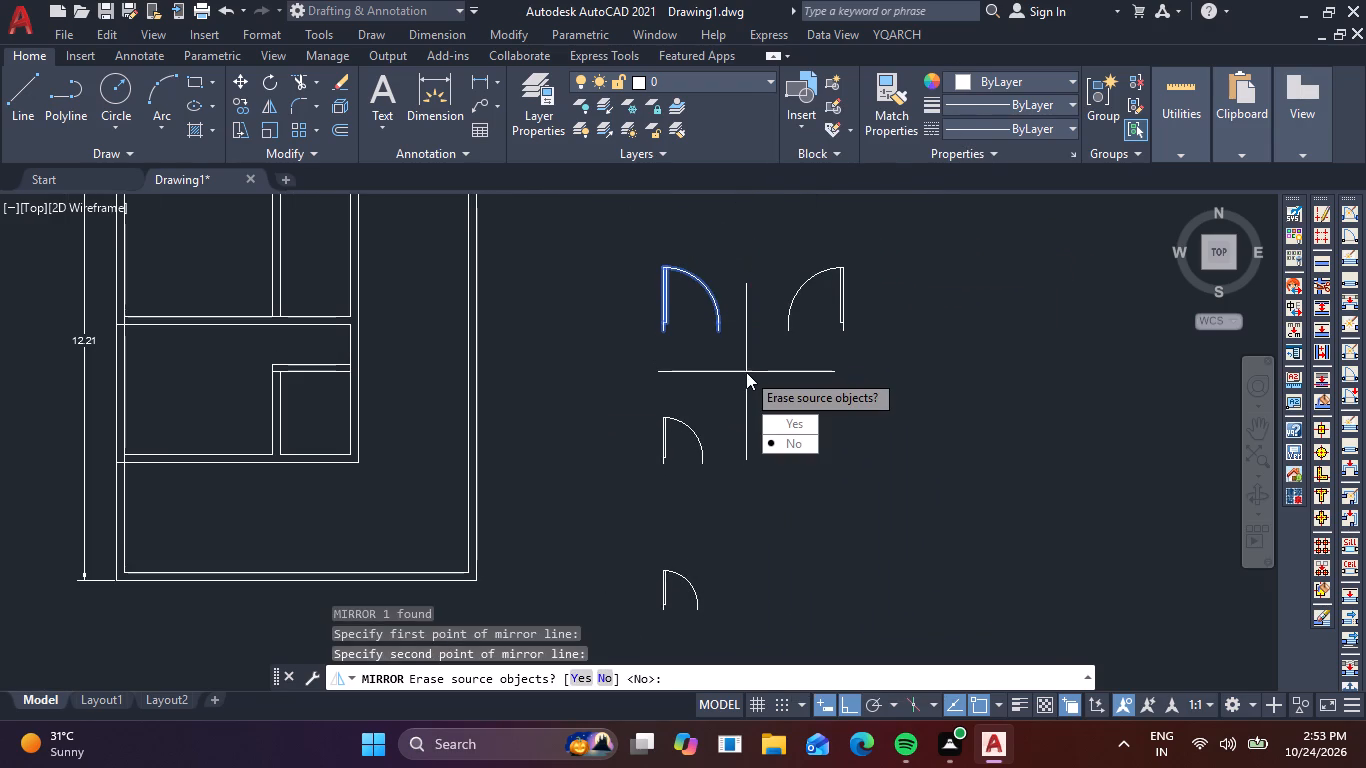
key(space)
Copy the mirrored 1.4 m door from its lower hinge corner into the lower partition wall, against the small room's left wall.
drag(856, 354, 857, 335)
click(838, 308)
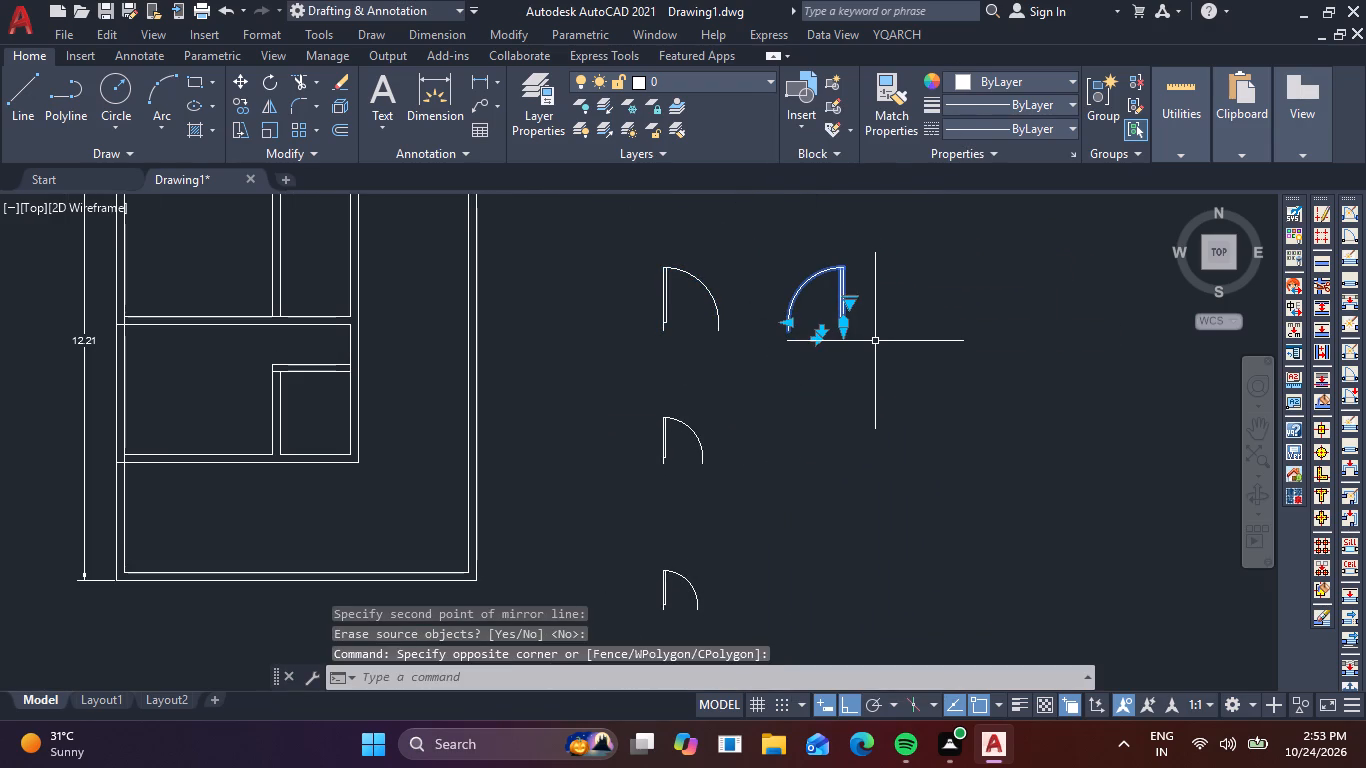
text(co)
key(space)
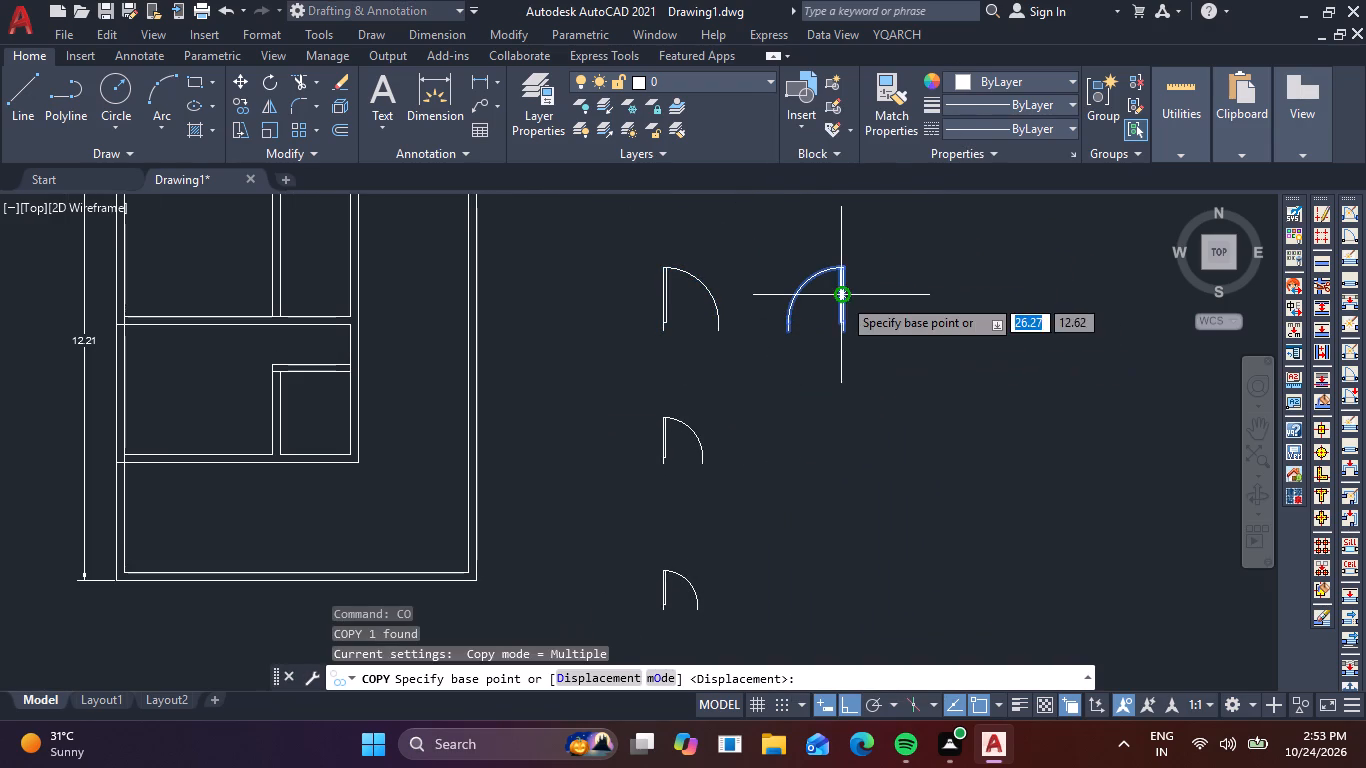
scroll(841, 334, up, 2)
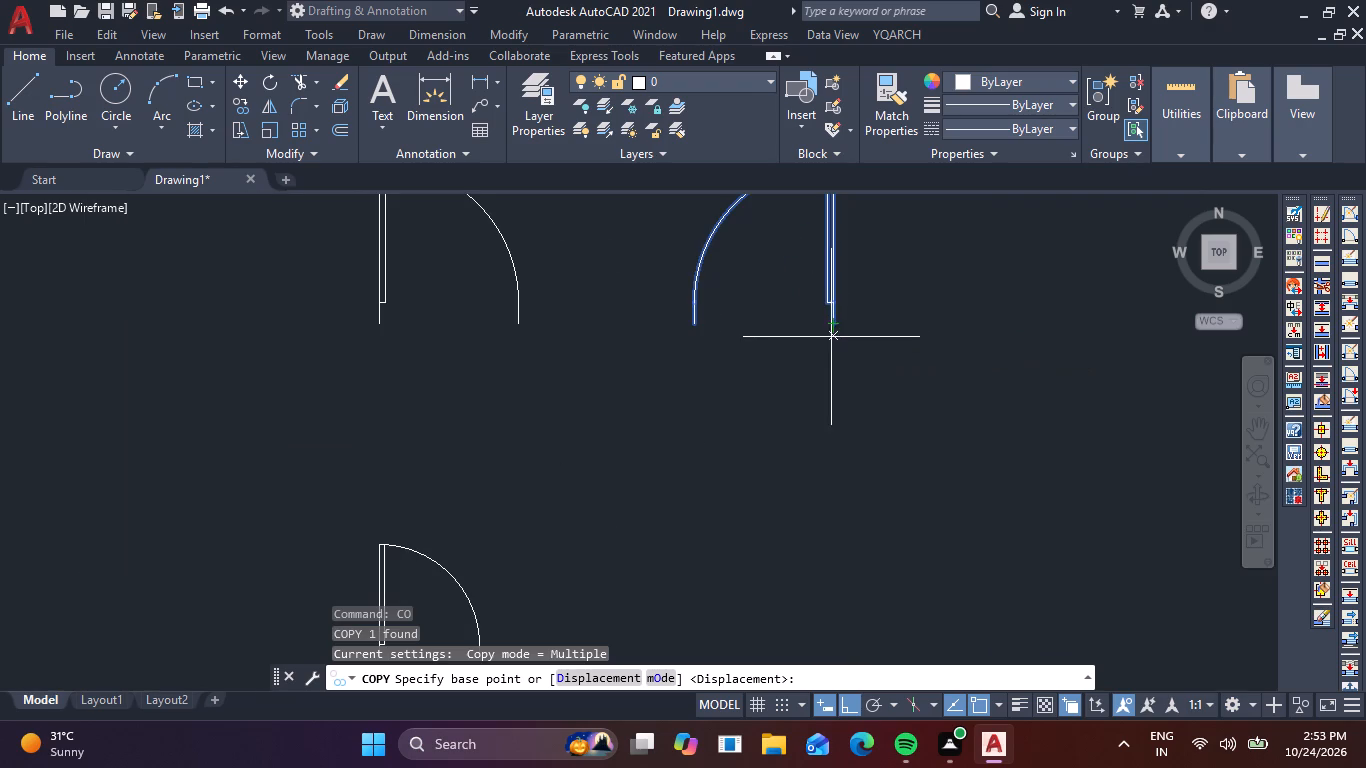
click(833, 322)
key(F8)
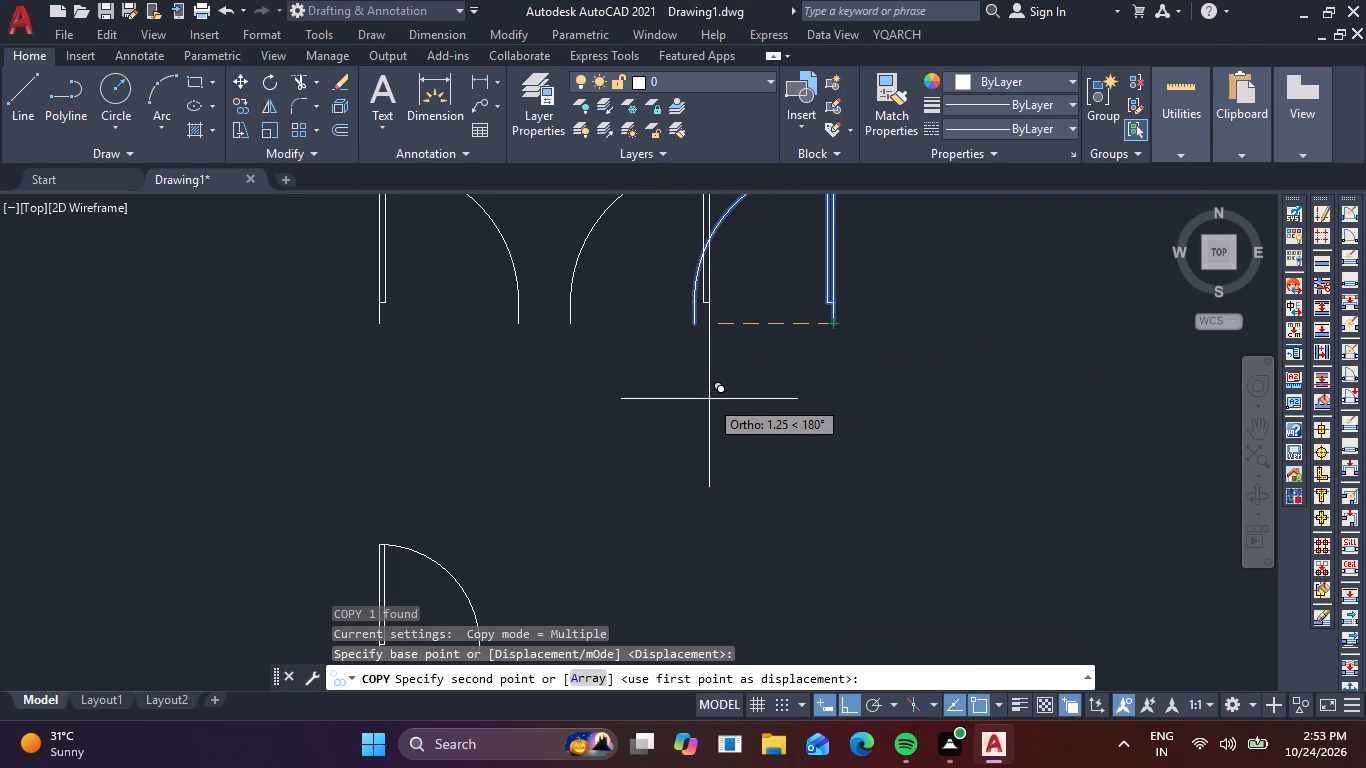
scroll(703, 405, down, 2)
middle_drag(647, 415, 815, 326)
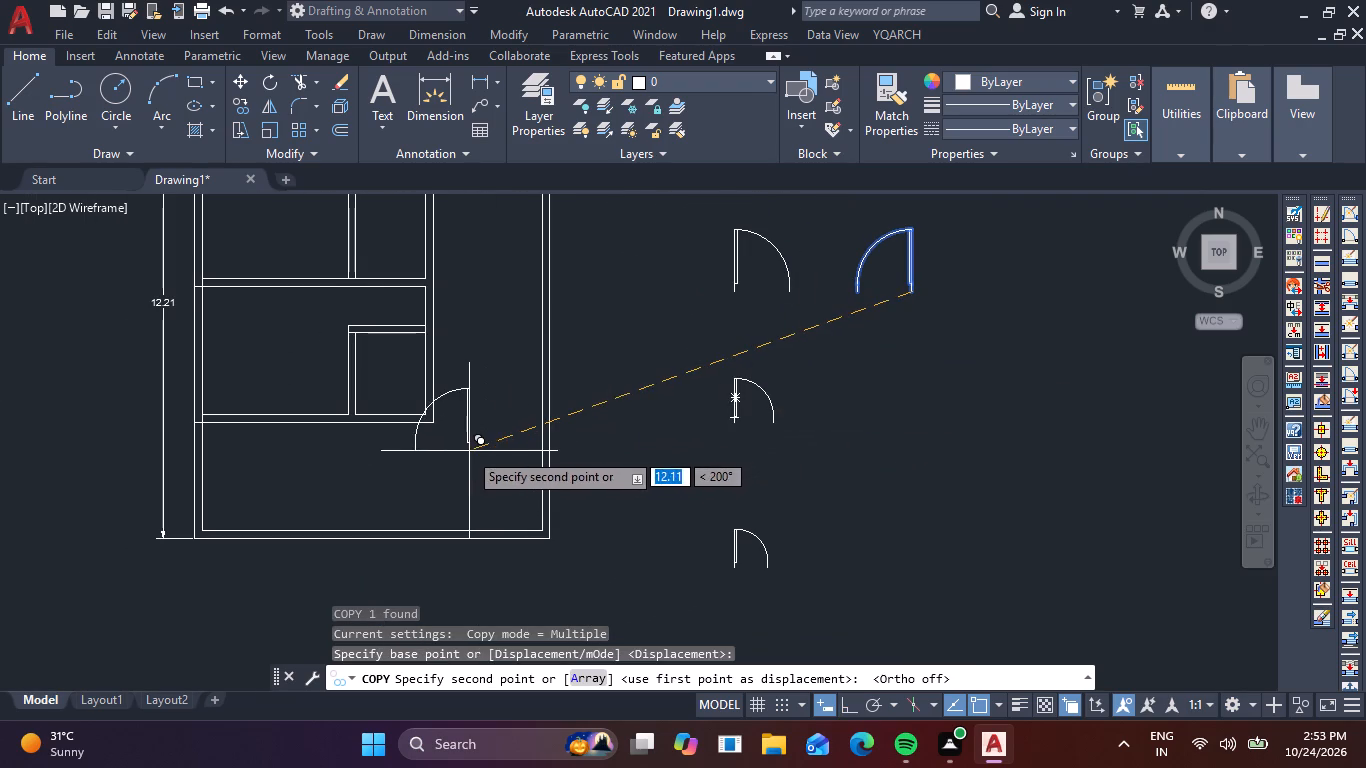
scroll(424, 460, up, 4)
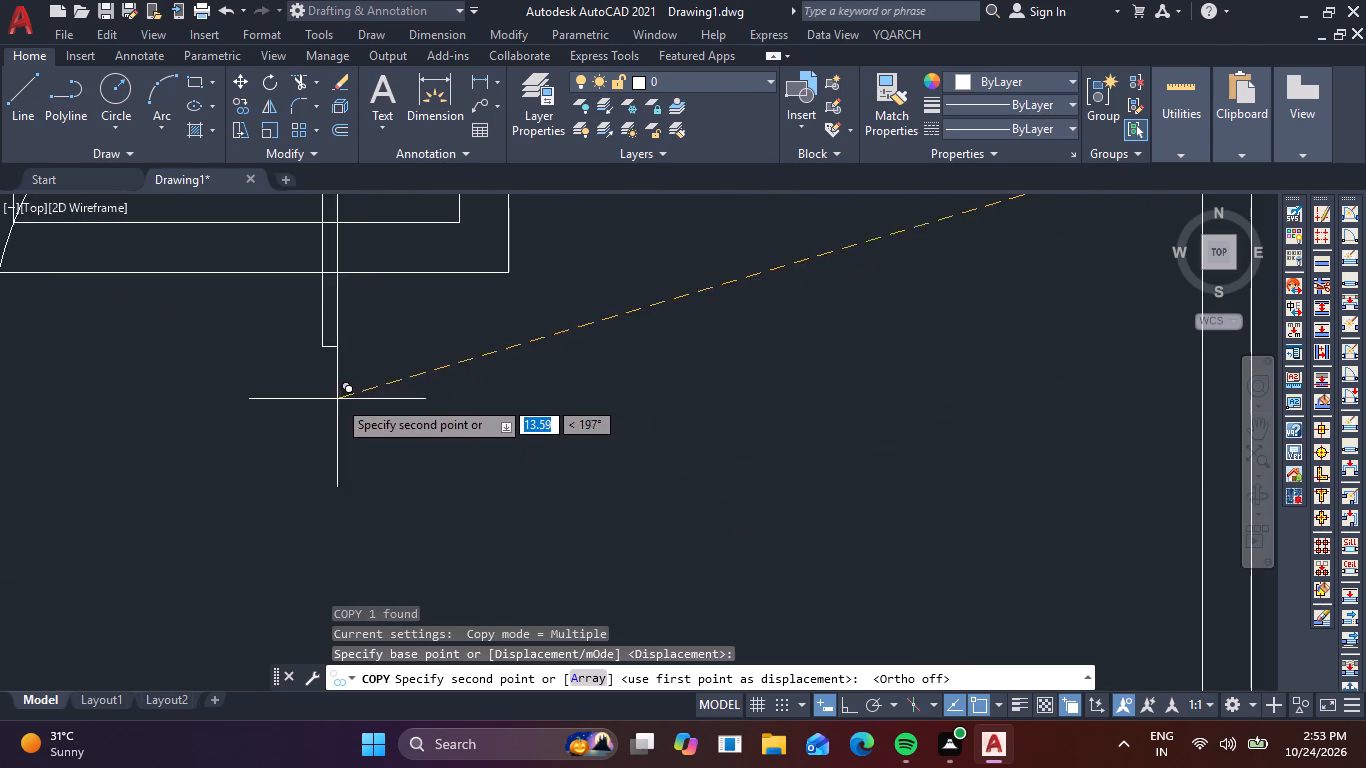
middle_drag(339, 411, 708, 569)
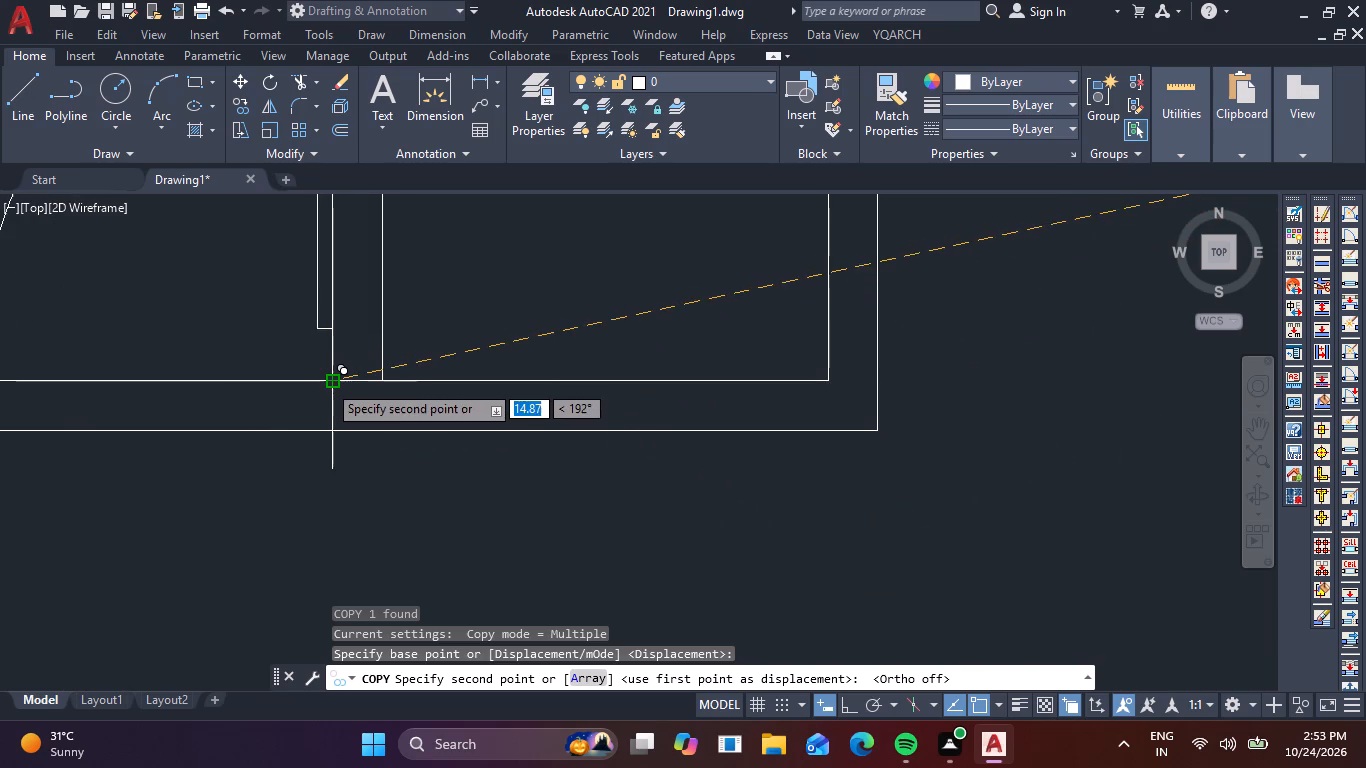
click(328, 428)
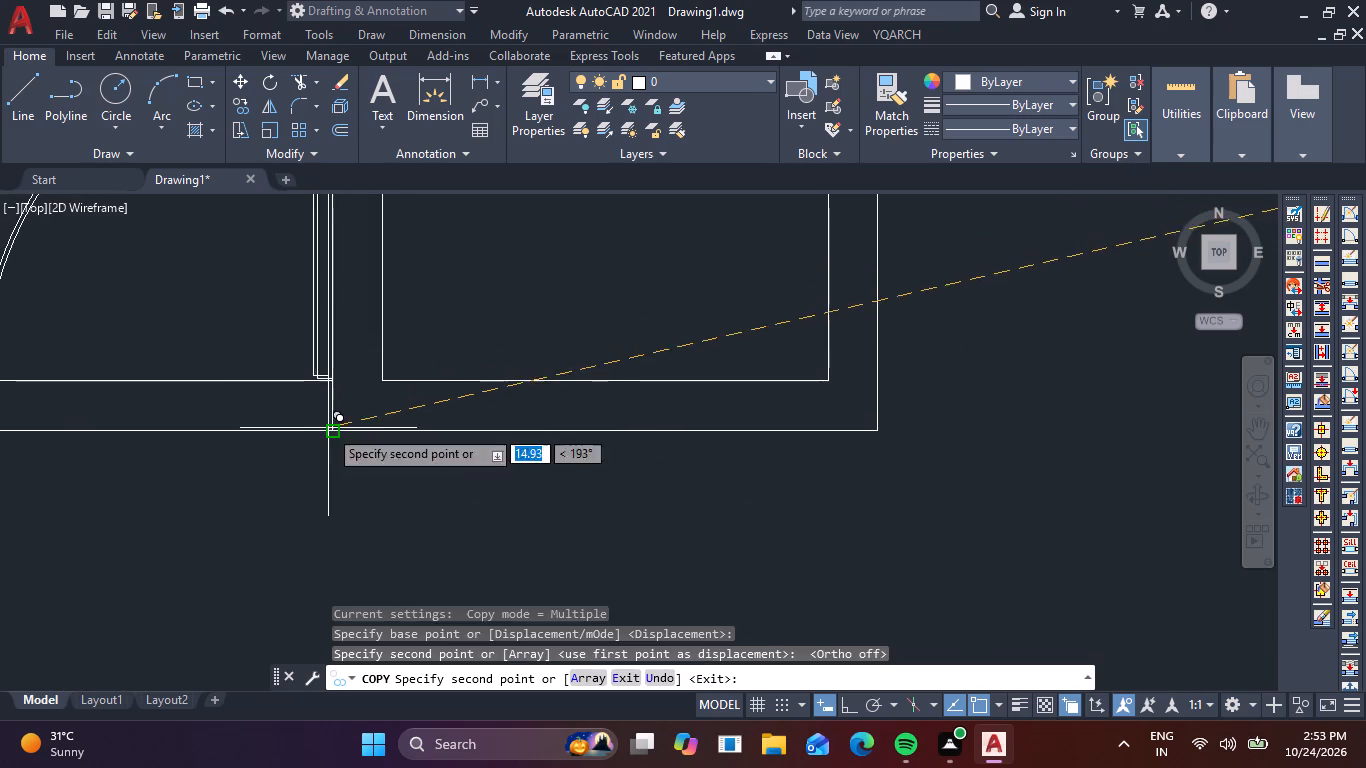
key(Escape)
scroll(738, 526, down, 2)
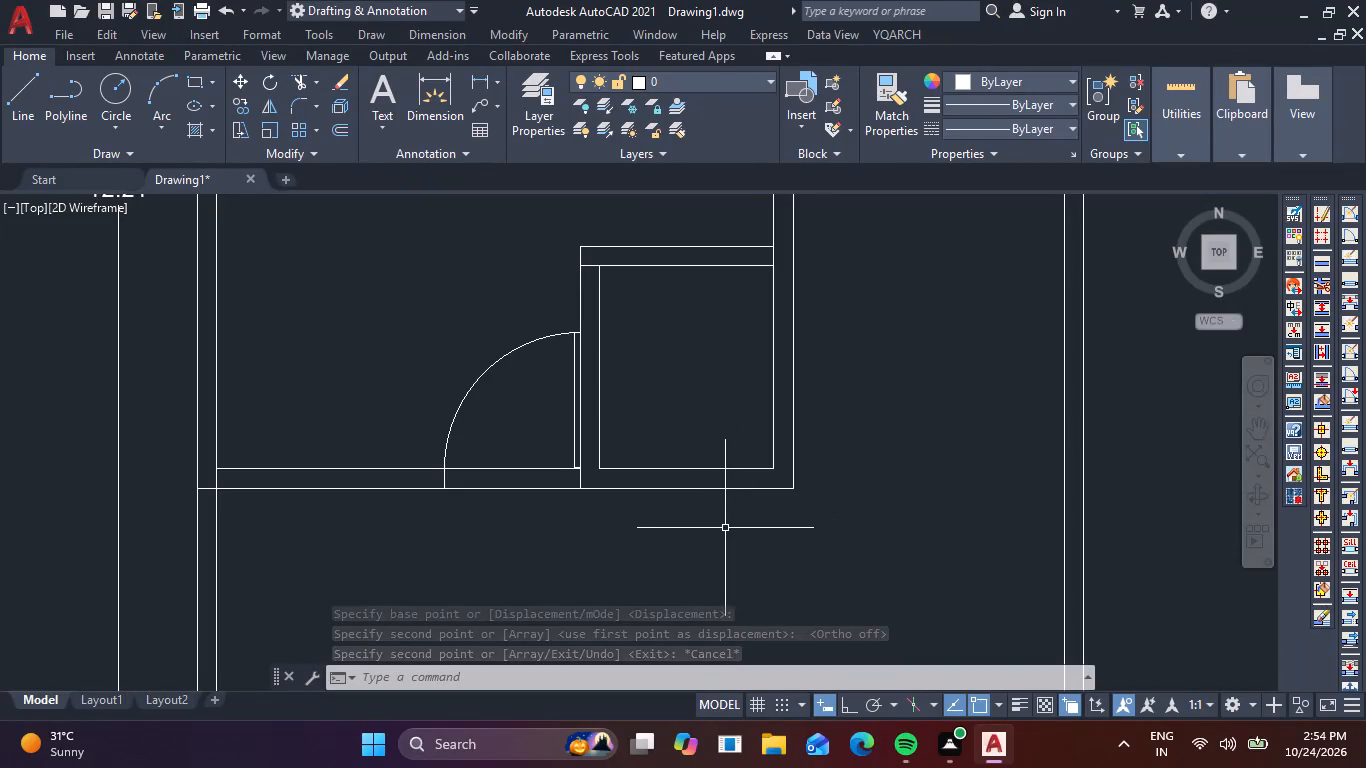
Rotate the 1 m door block beside the plan 90° clockwise about its lower hinge corner.
scroll(836, 497, down, 2)
middle_drag(836, 503, 593, 465)
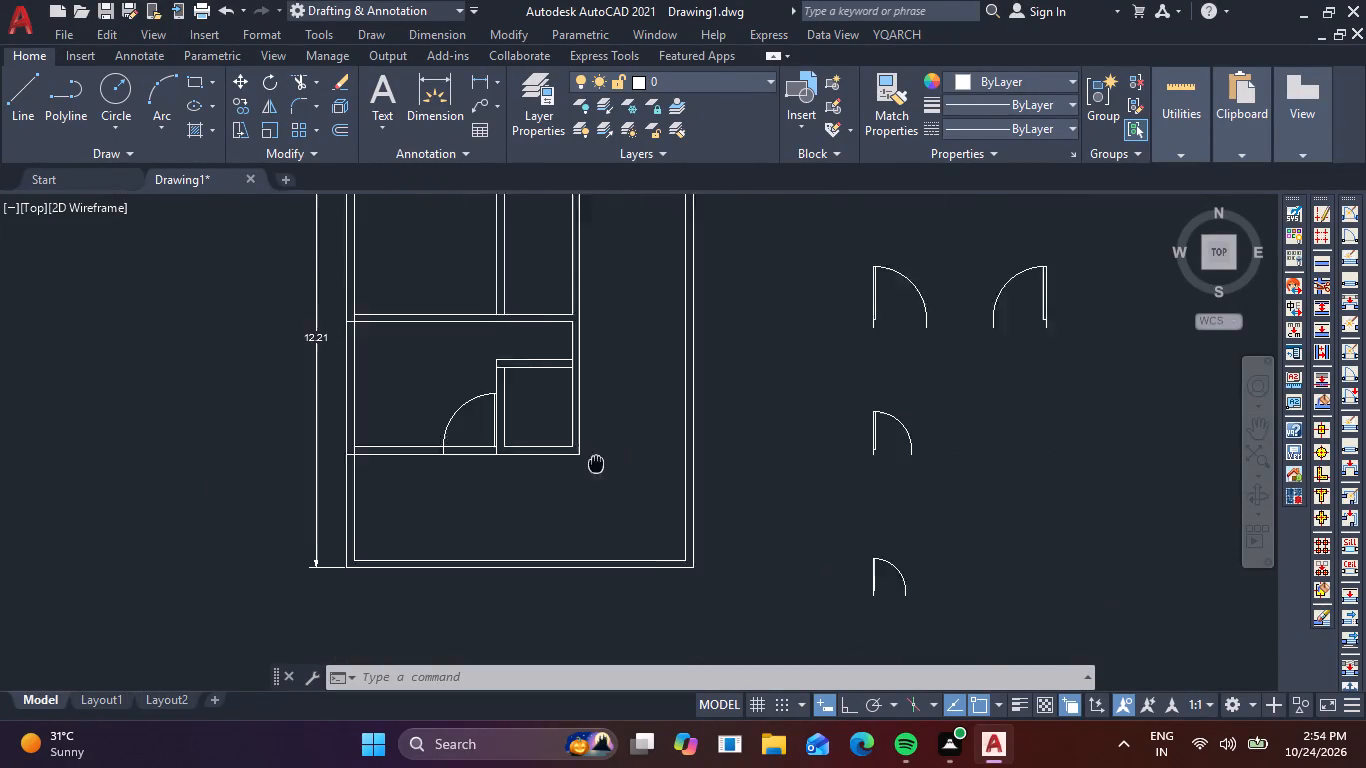
middle_drag(593, 465, 590, 466)
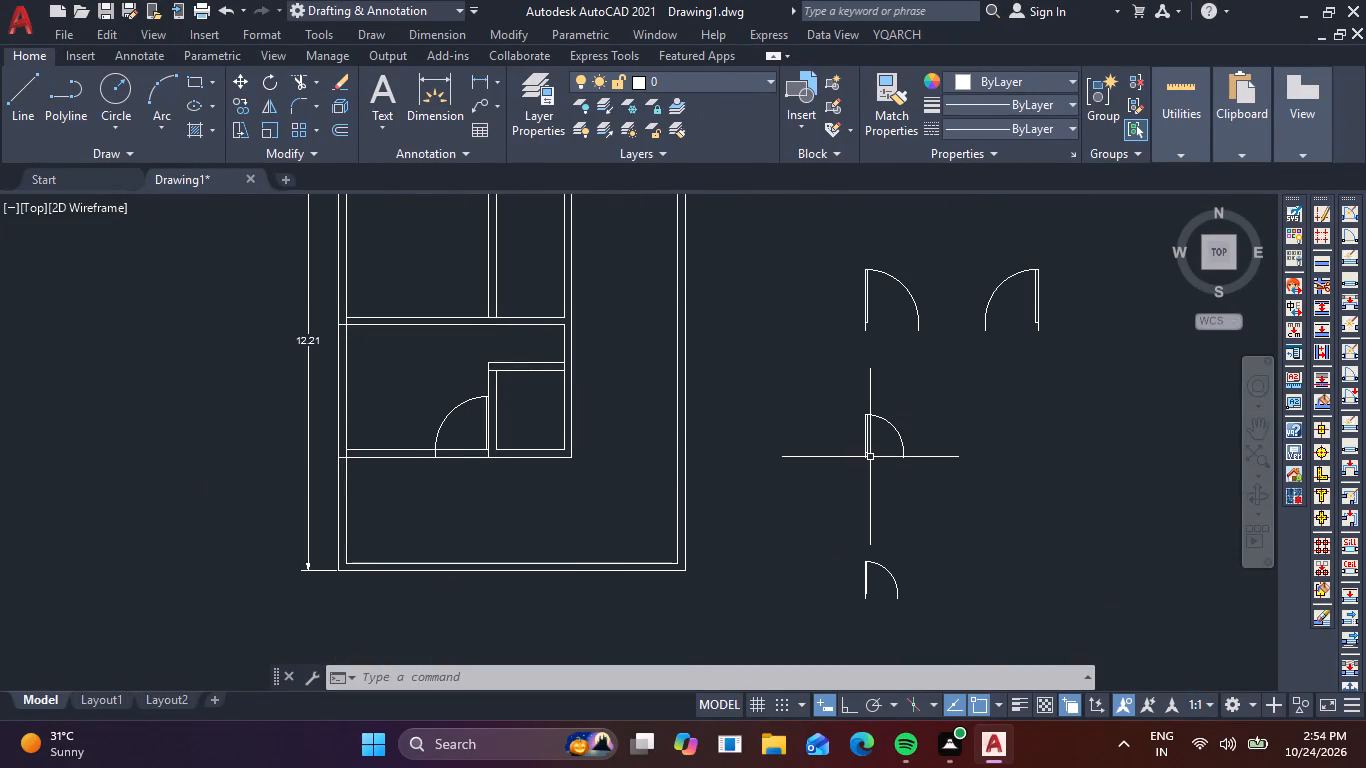
scroll(876, 459, up, 3)
drag(873, 450, 835, 444)
click(747, 453)
text(ro)
key(space)
scroll(790, 478, down, 2)
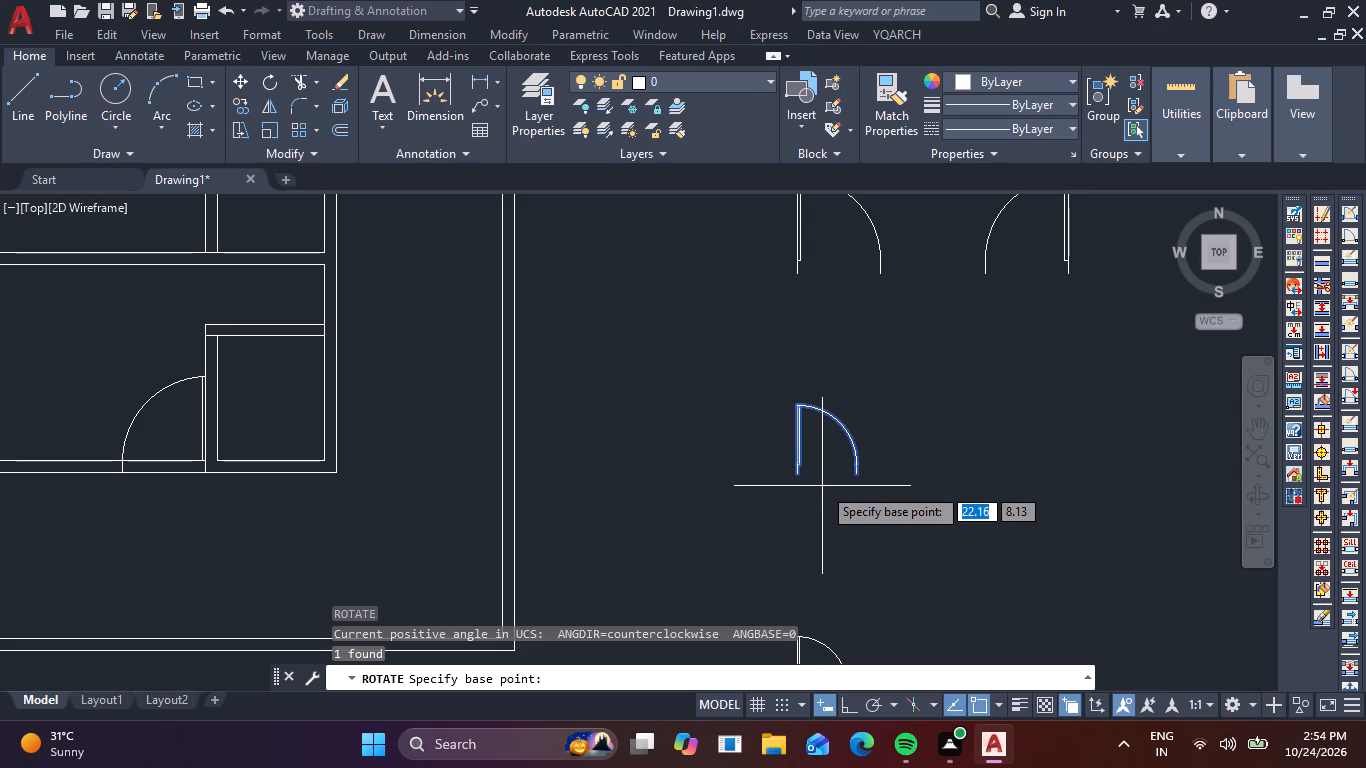
click(798, 483)
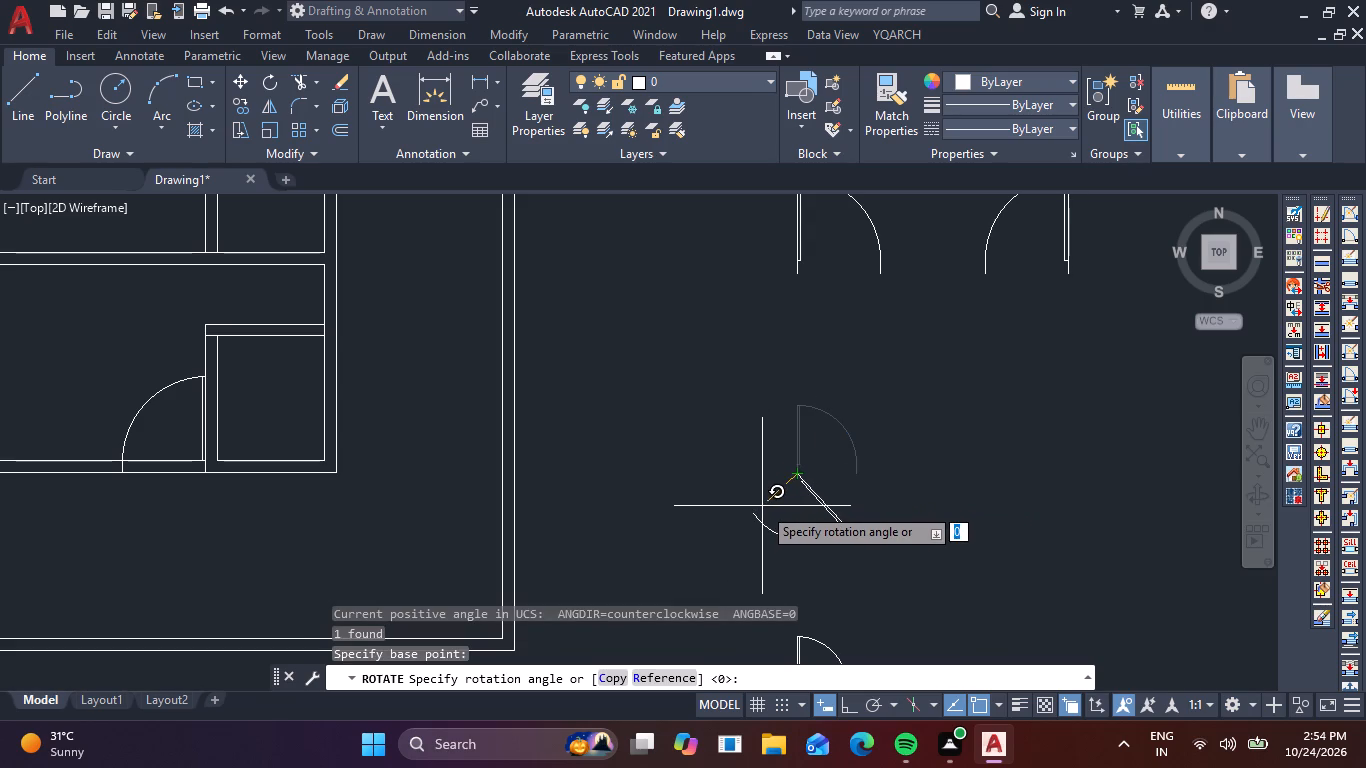
key(F8)
click(805, 543)
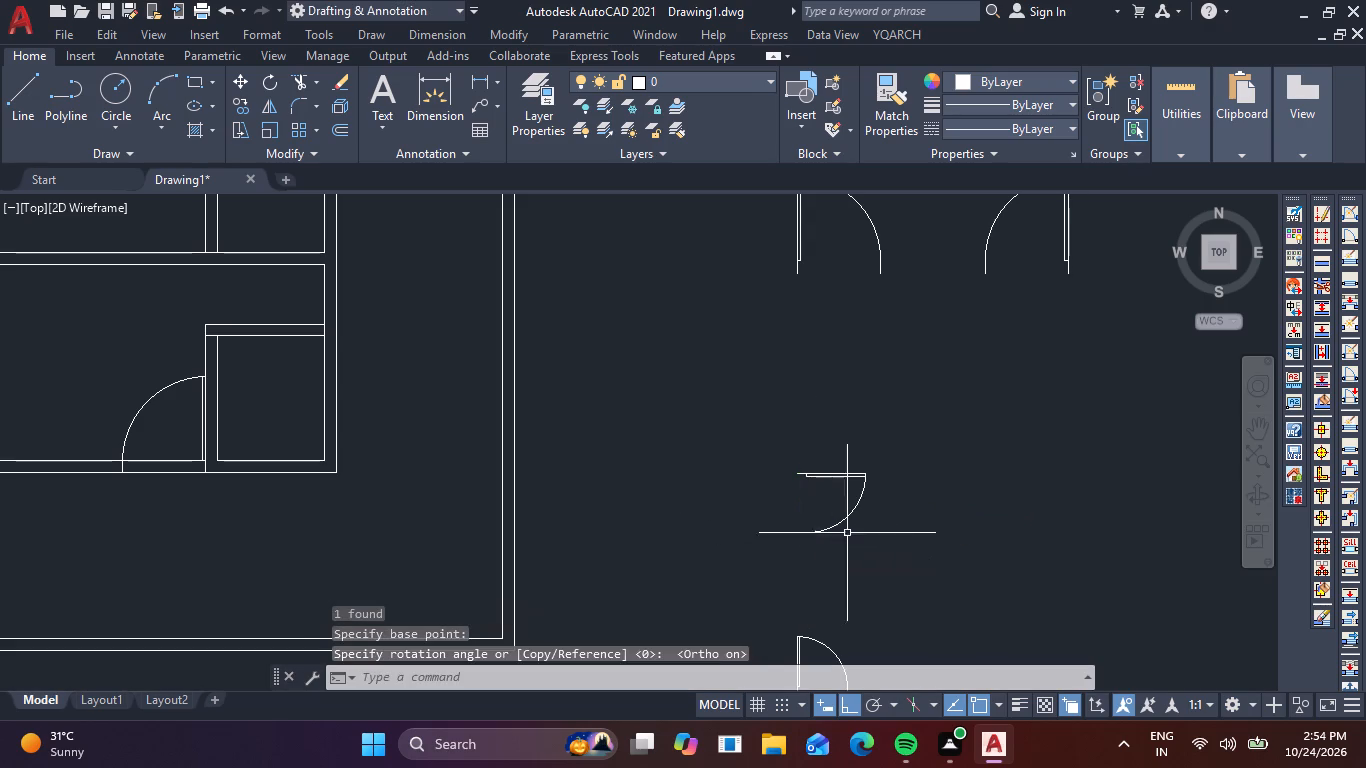
Copy the rotated 1 m door from its hinge corner into the small room's left wall, just below its top wall.
drag(852, 529, 842, 510)
click(812, 471)
key(c)
text(o)
key(space)
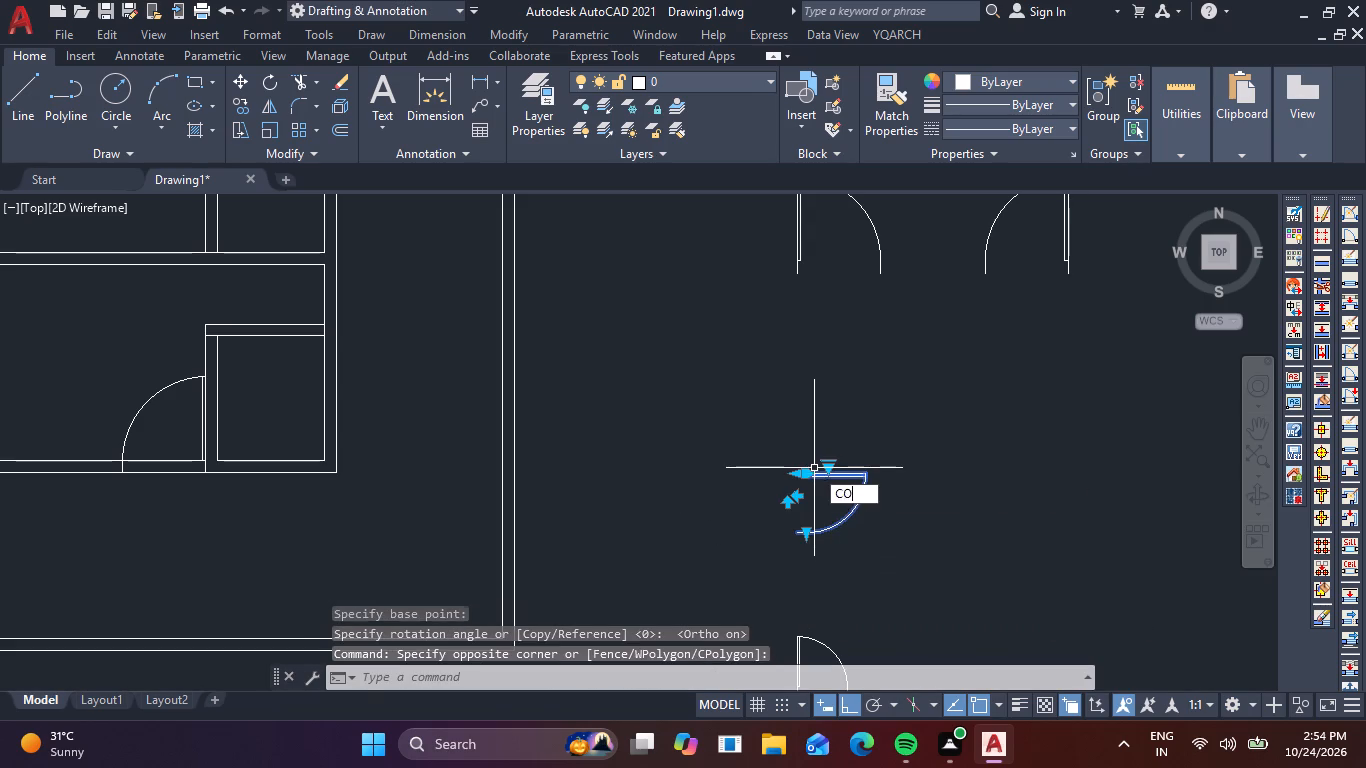
scroll(796, 467, up, 3)
click(776, 506)
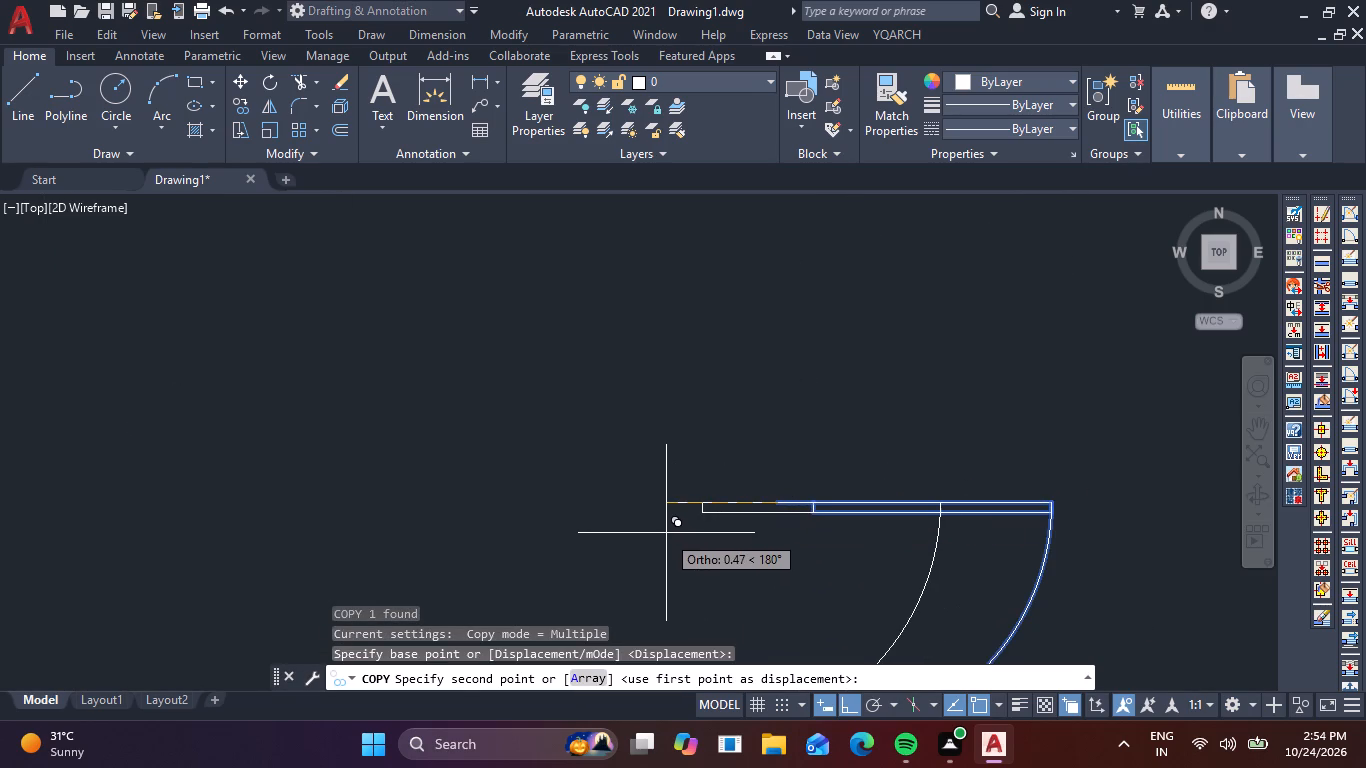
key(F8)
scroll(666, 533, down, 3)
middle_drag(590, 537, 777, 509)
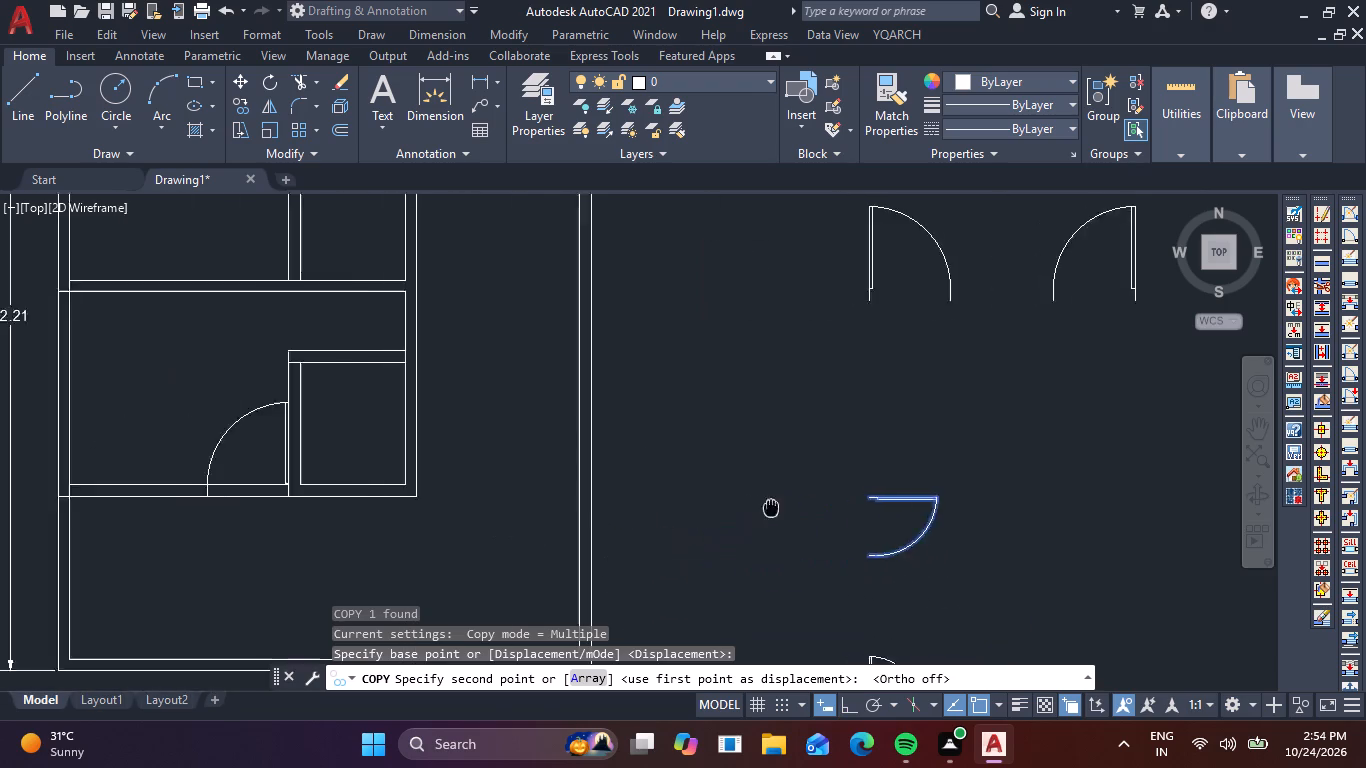
middle_drag(777, 509, 896, 533)
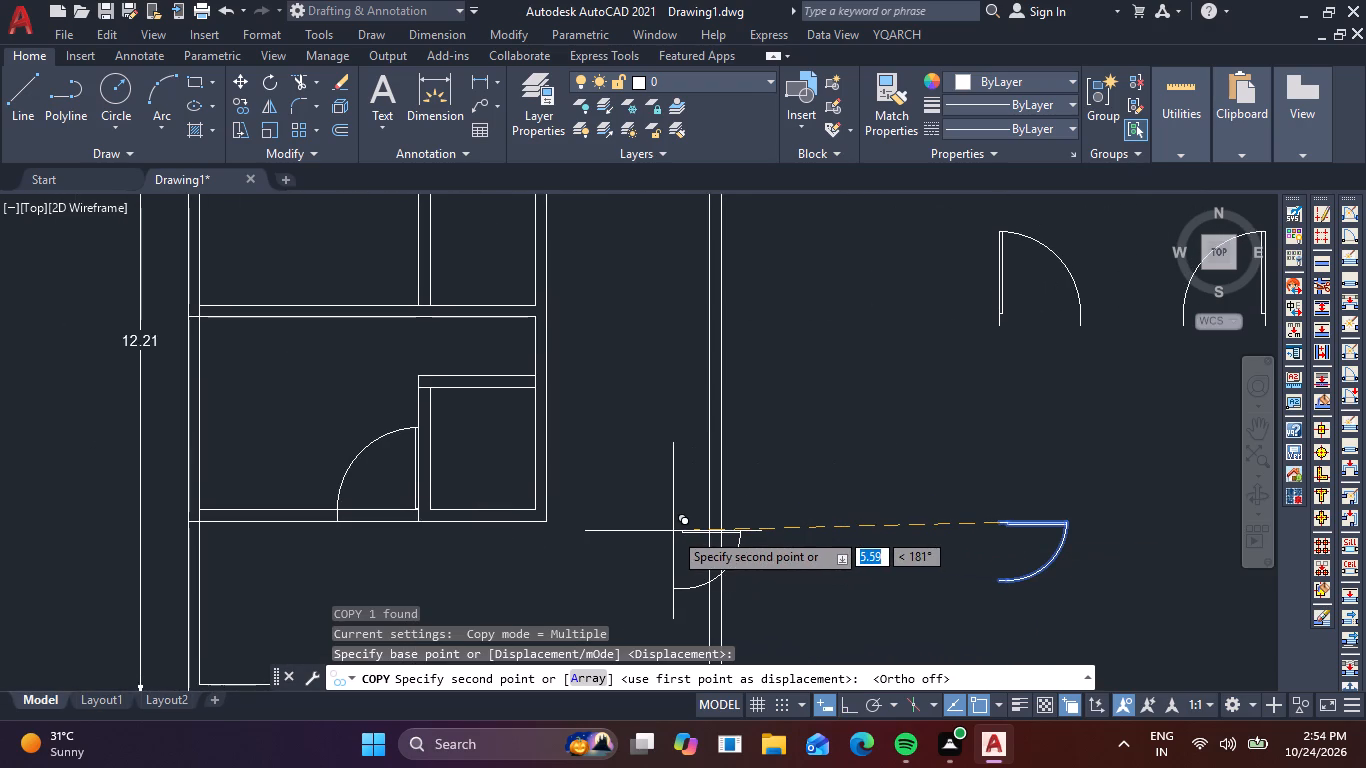
scroll(413, 438, up, 2)
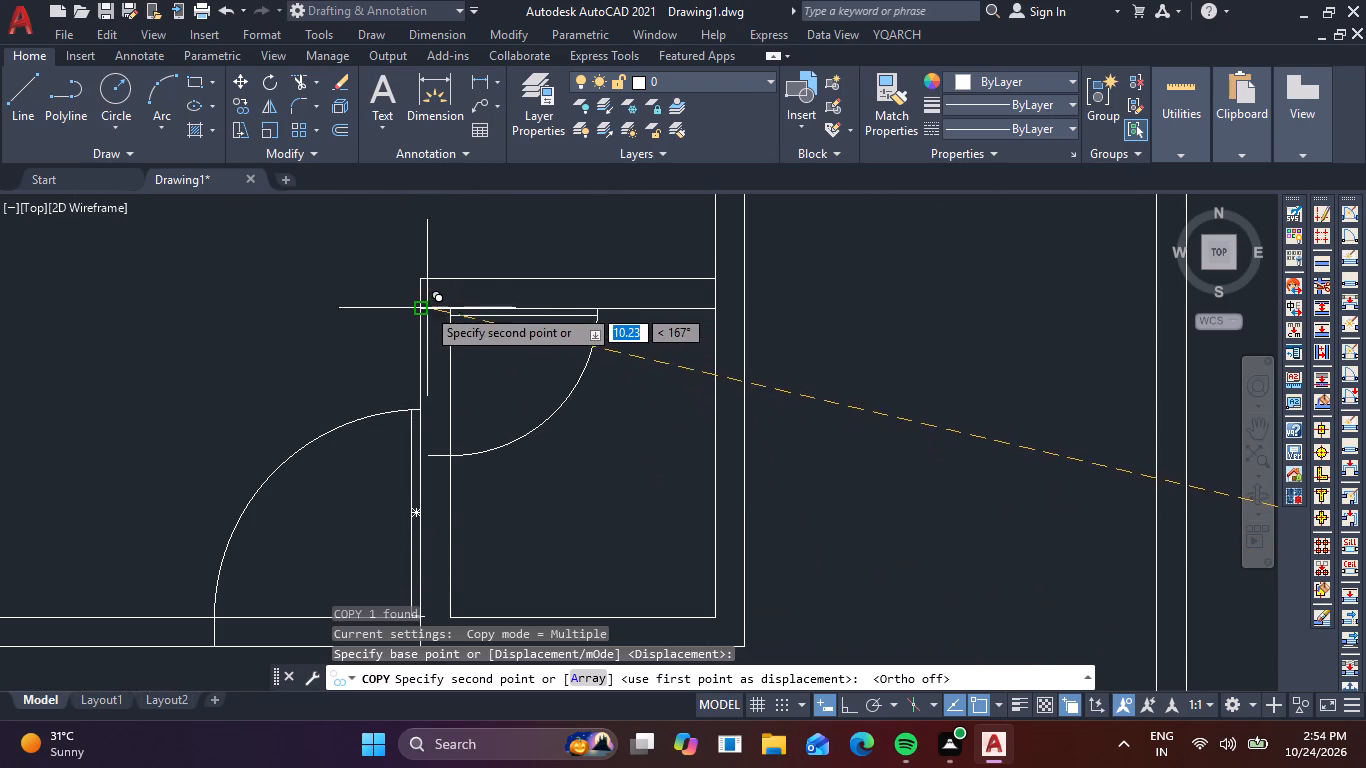
click(426, 307)
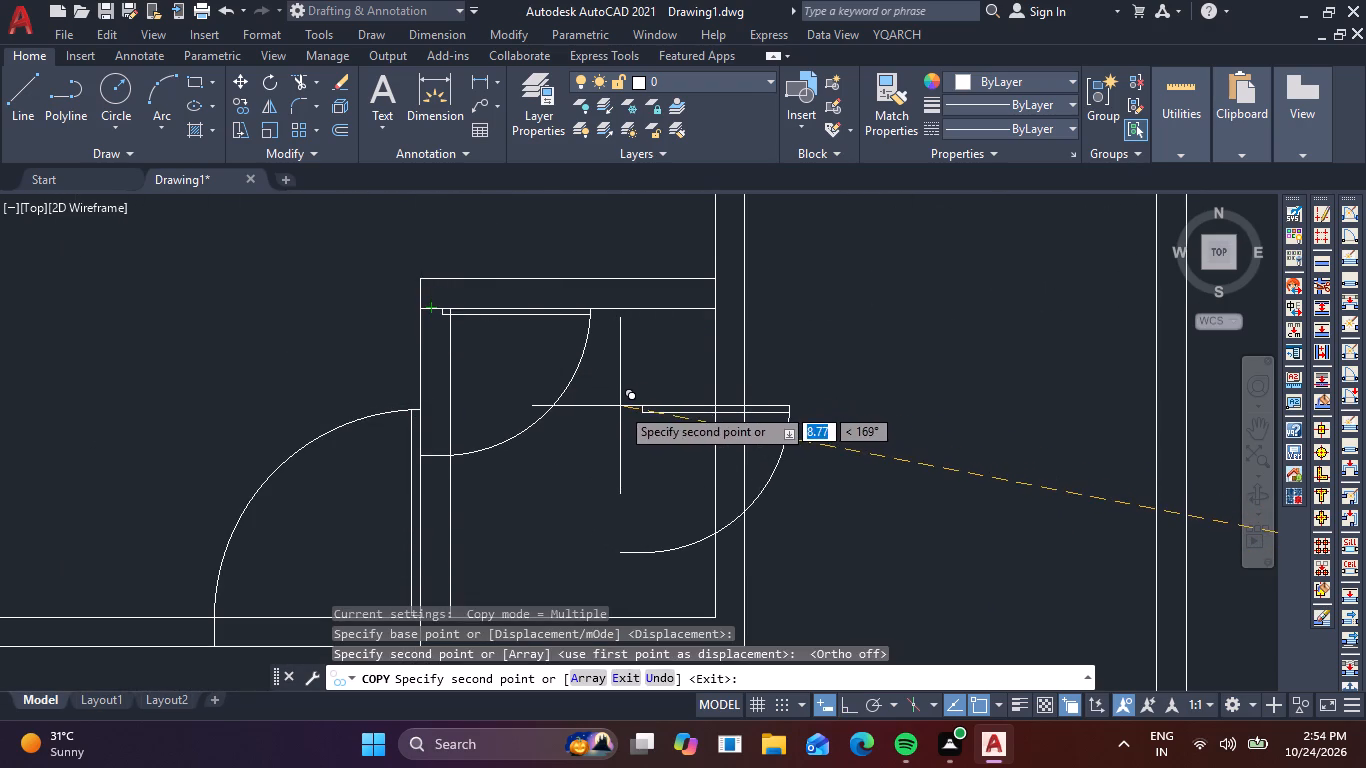
key(Escape)
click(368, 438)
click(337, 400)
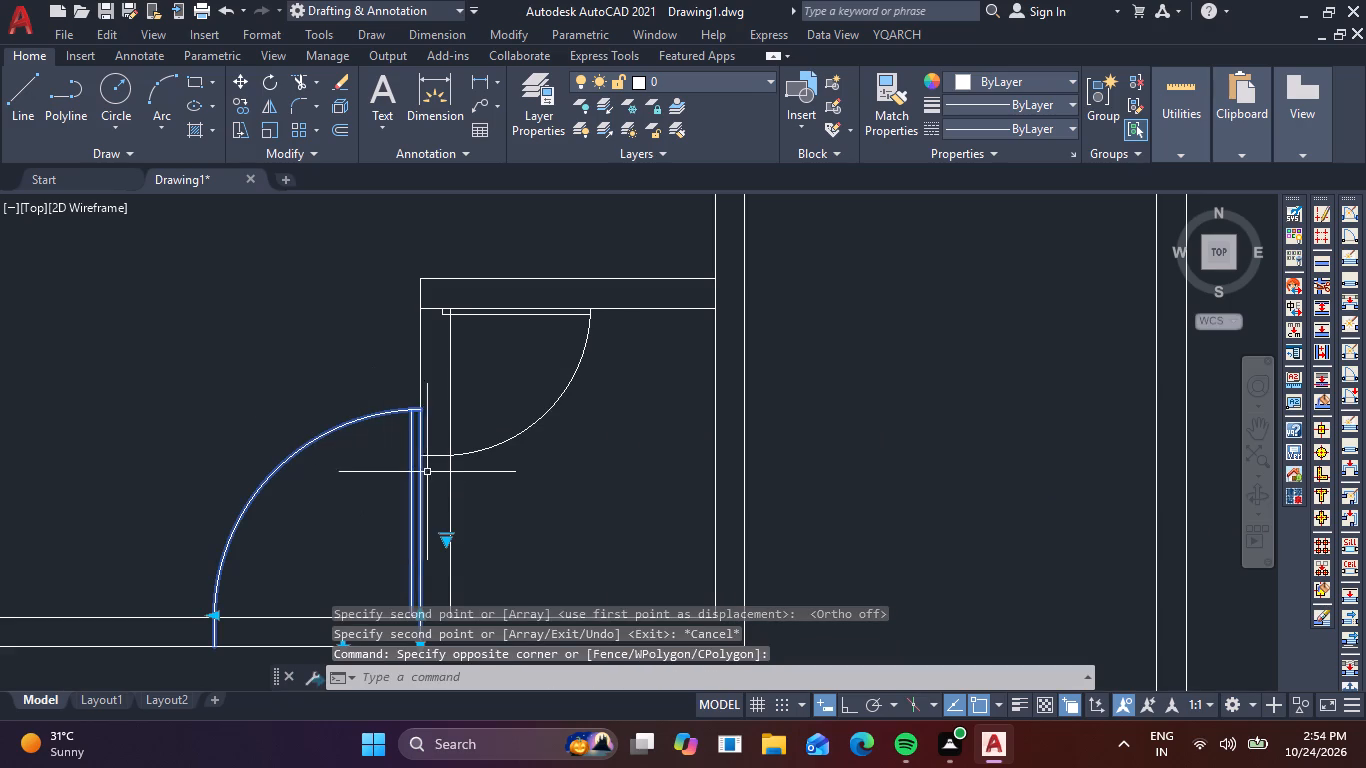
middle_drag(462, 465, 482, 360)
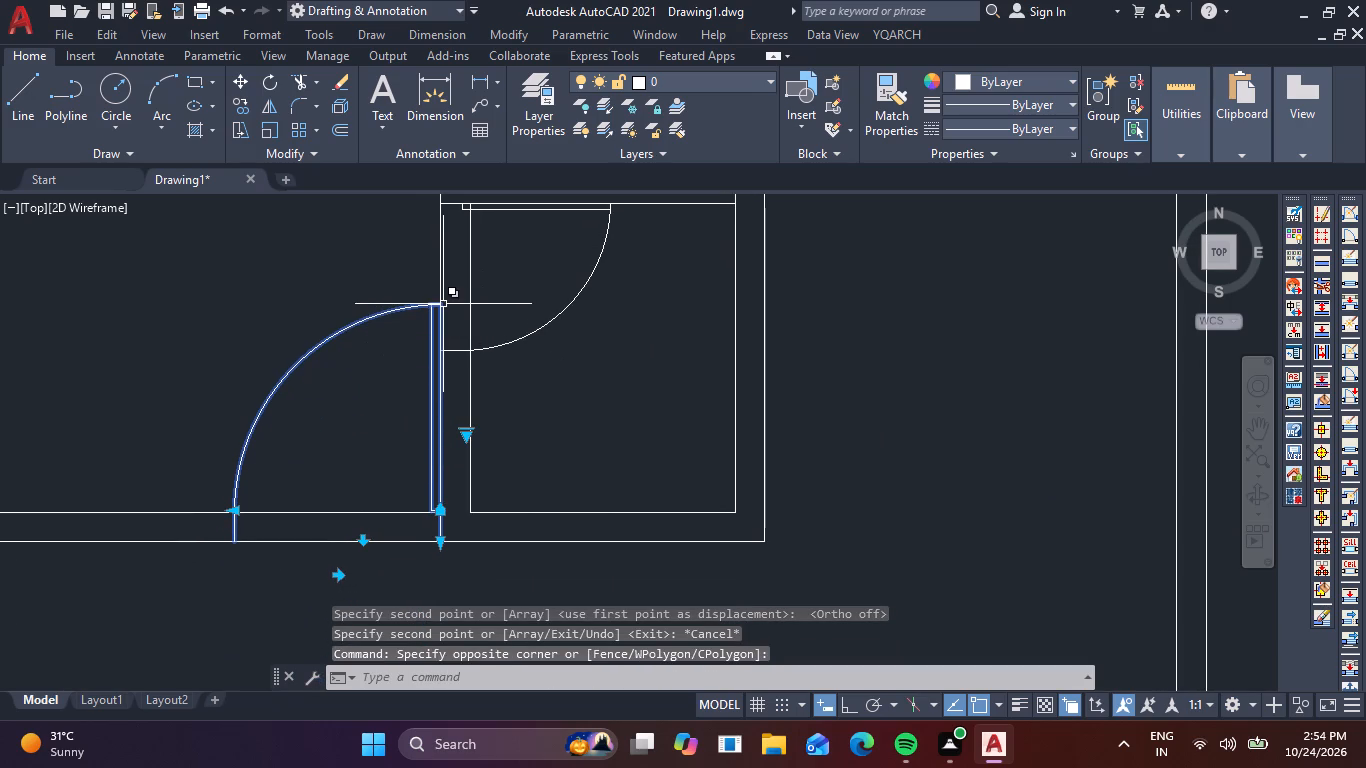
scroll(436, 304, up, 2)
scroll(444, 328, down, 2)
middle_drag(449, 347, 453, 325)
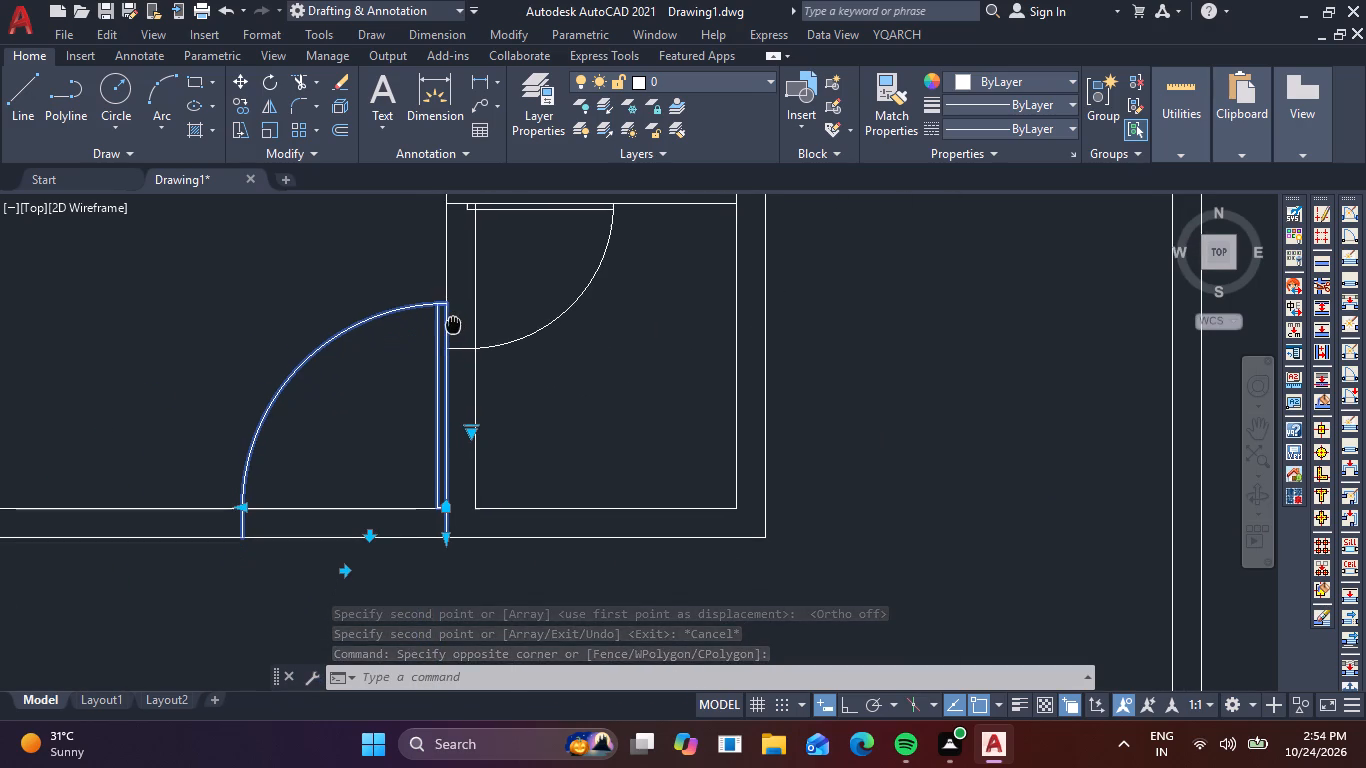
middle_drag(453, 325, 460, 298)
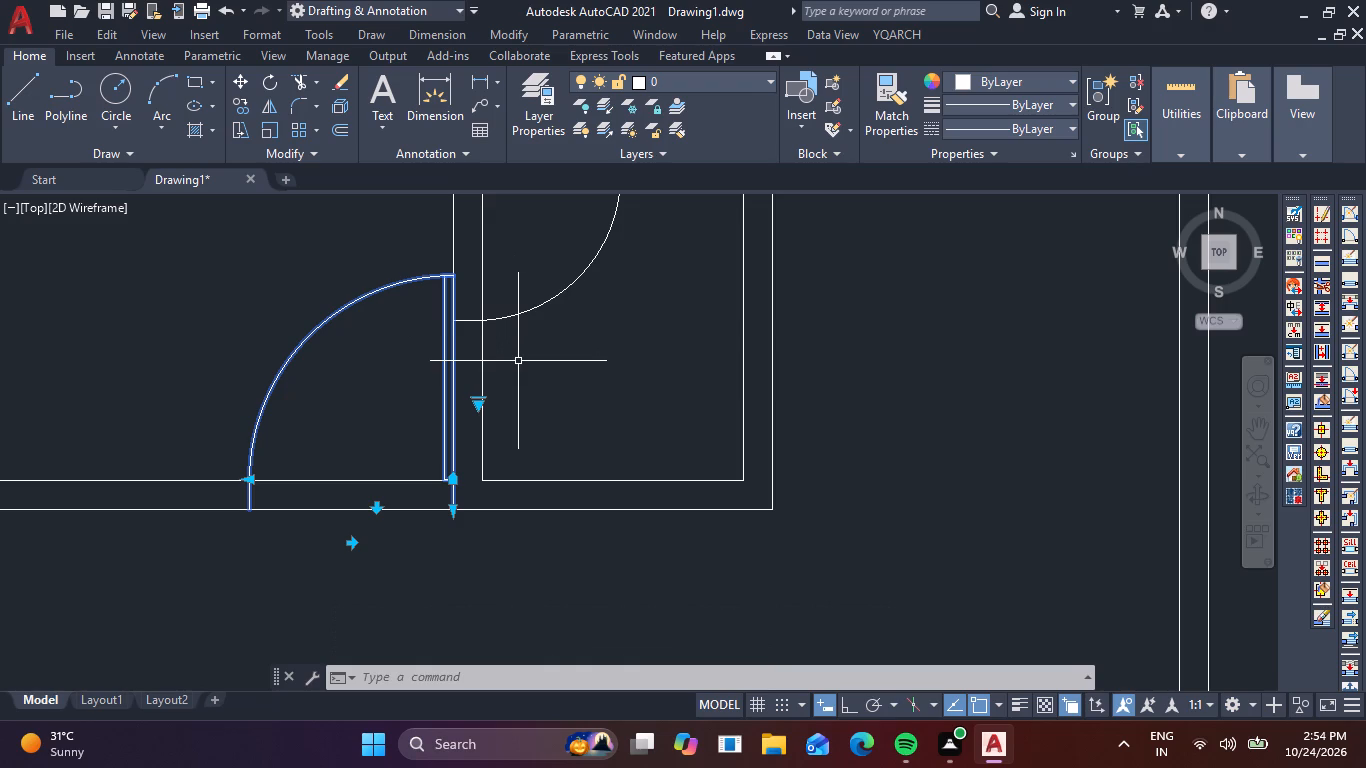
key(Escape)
Use Stretch on the plan's 1.4 m door from its leaf's upper end, relocating it into the open space below the partition wall.
text(s)
key(space)
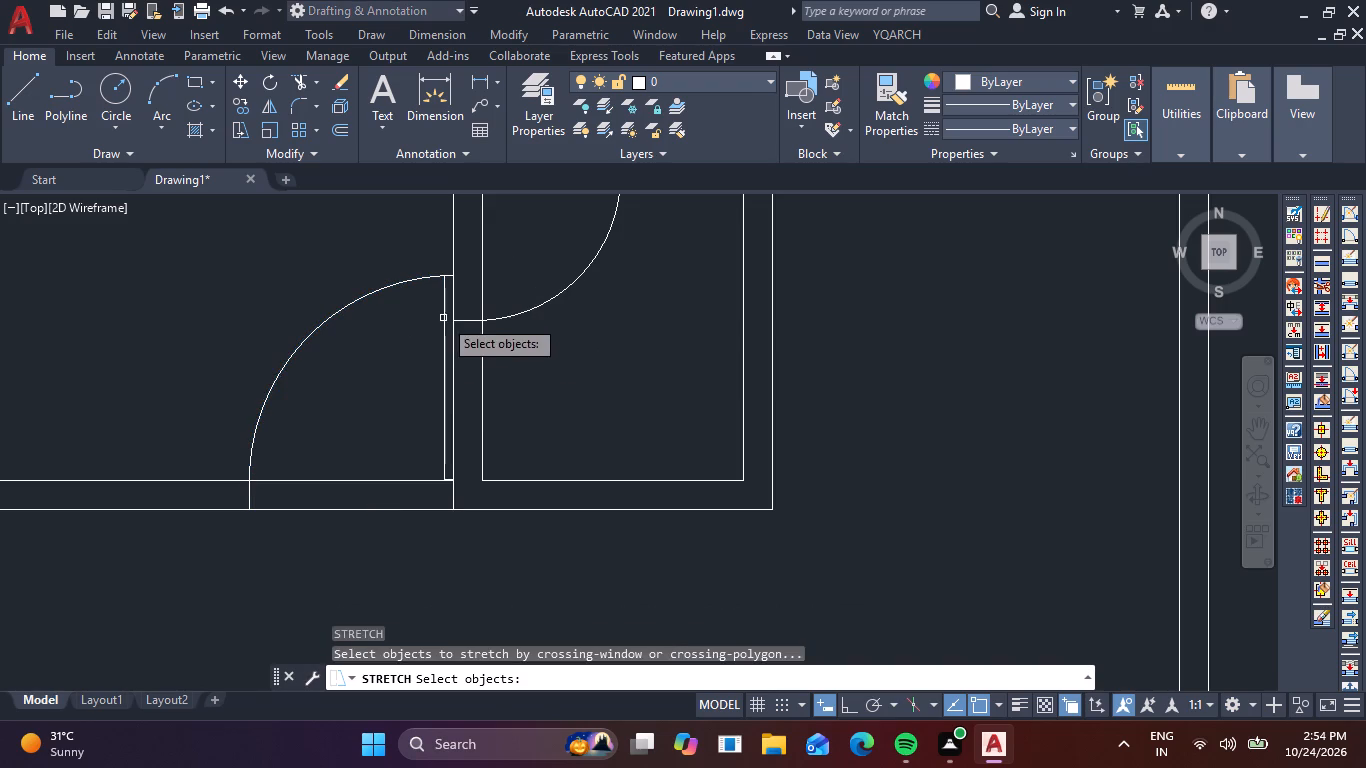
click(443, 284)
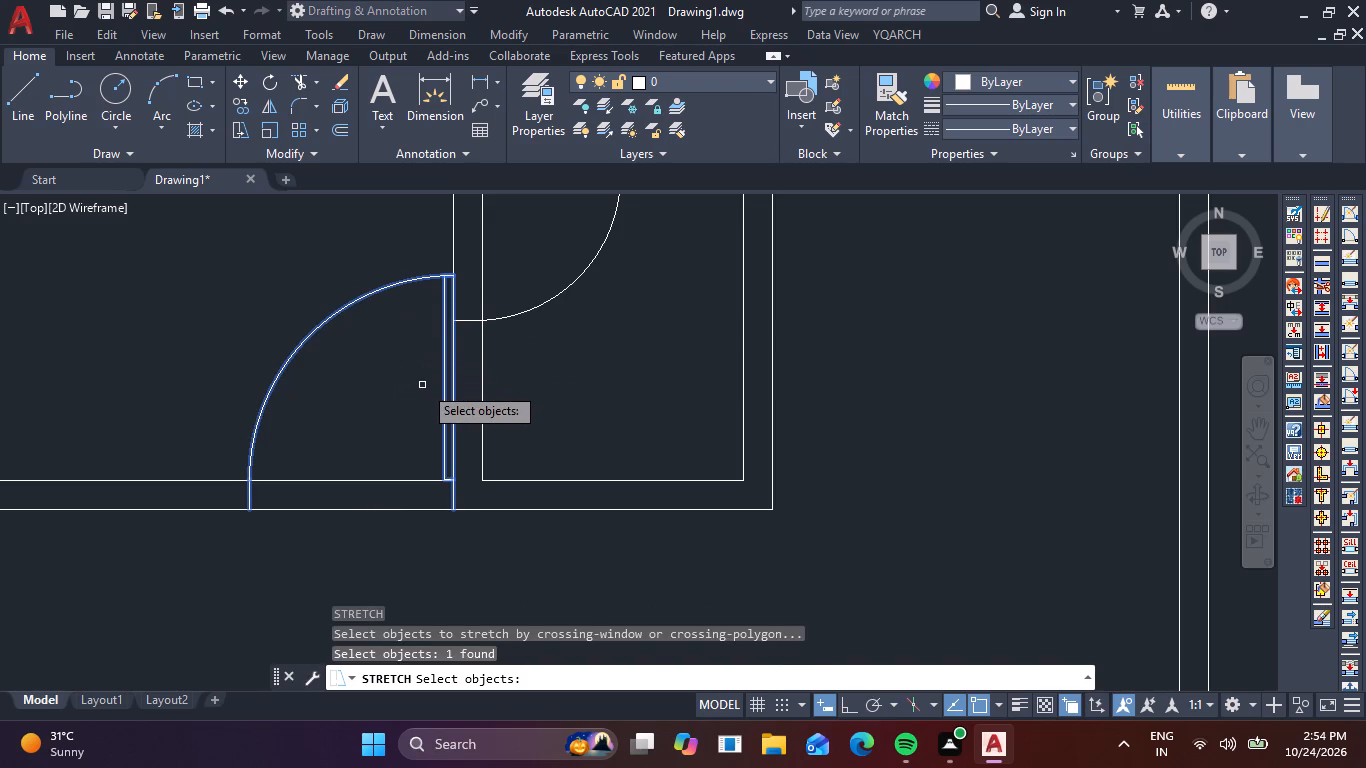
key(space)
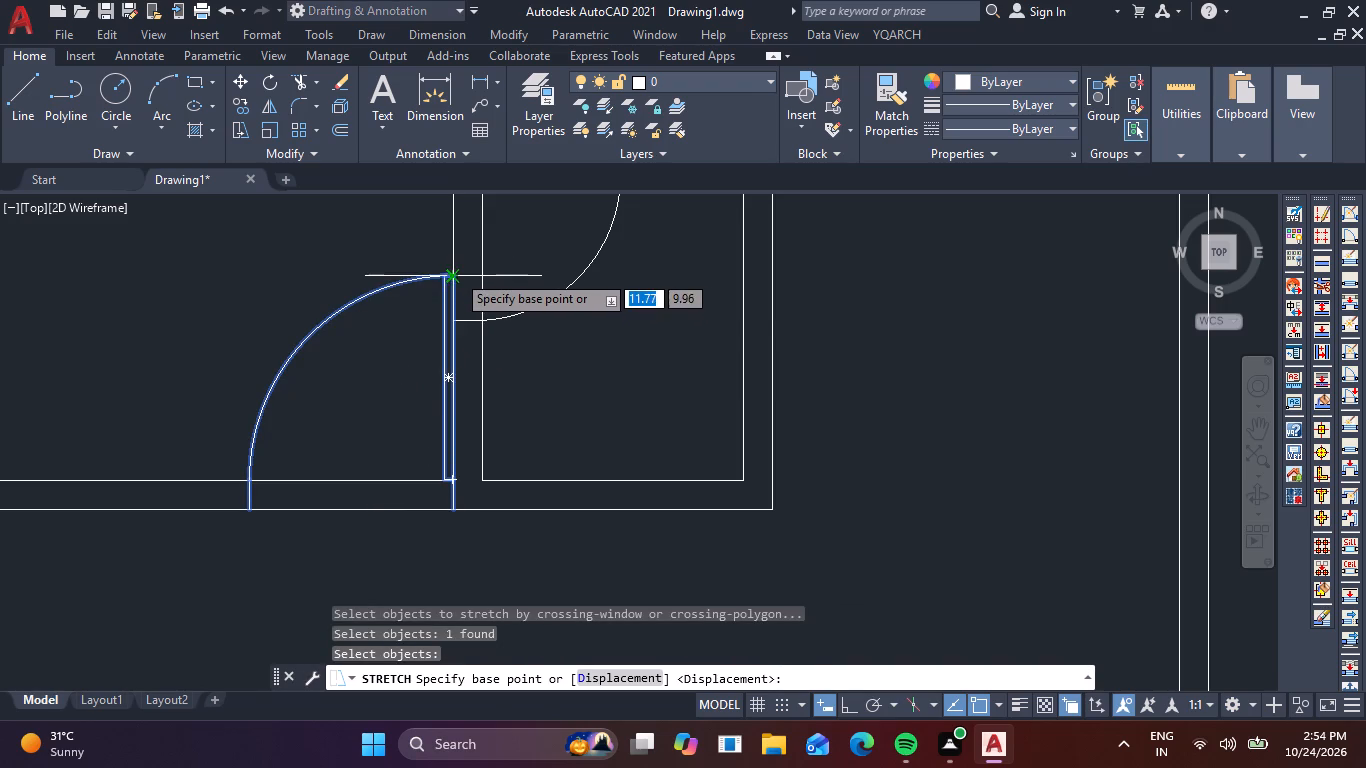
click(456, 273)
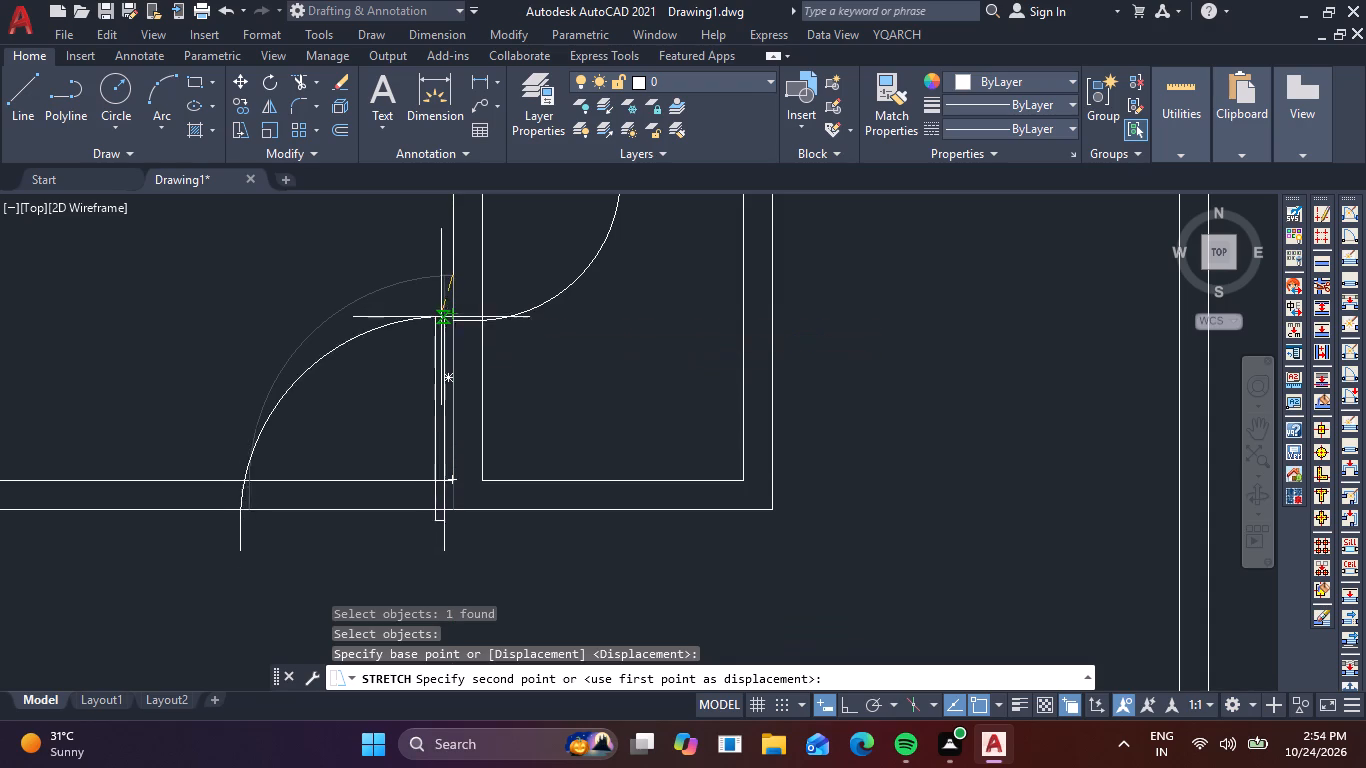
scroll(526, 441, down, 1)
scroll(611, 470, down, 2)
middle_drag(617, 481, 638, 381)
scroll(626, 421, up, 2)
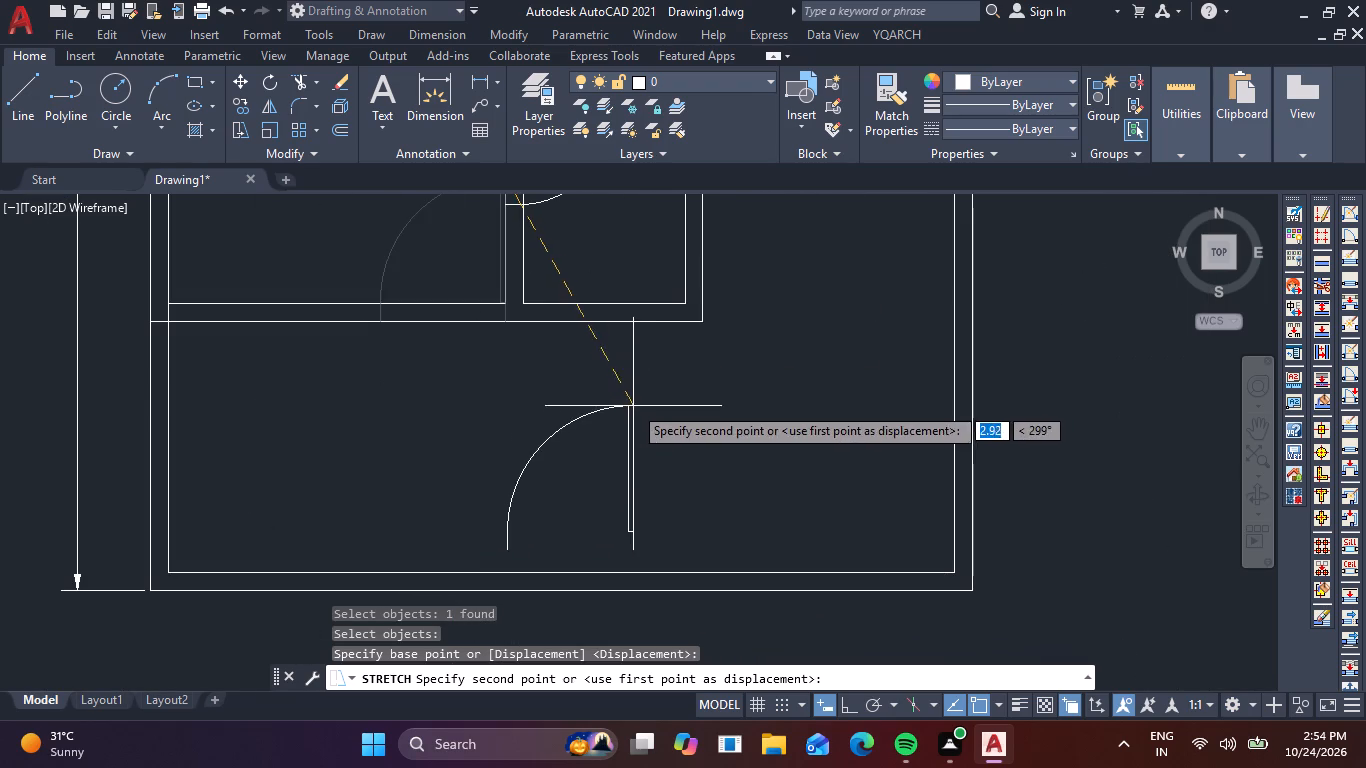
click(634, 383)
key(Escape)
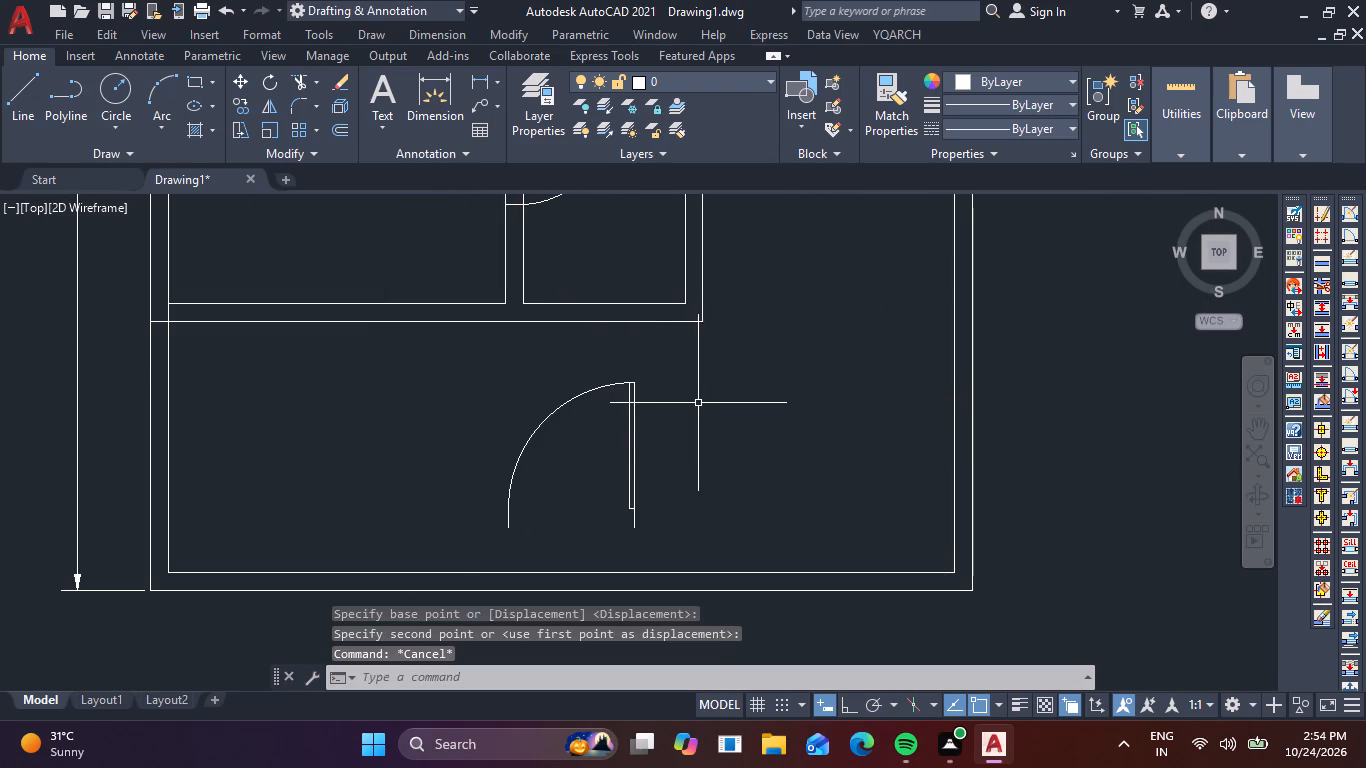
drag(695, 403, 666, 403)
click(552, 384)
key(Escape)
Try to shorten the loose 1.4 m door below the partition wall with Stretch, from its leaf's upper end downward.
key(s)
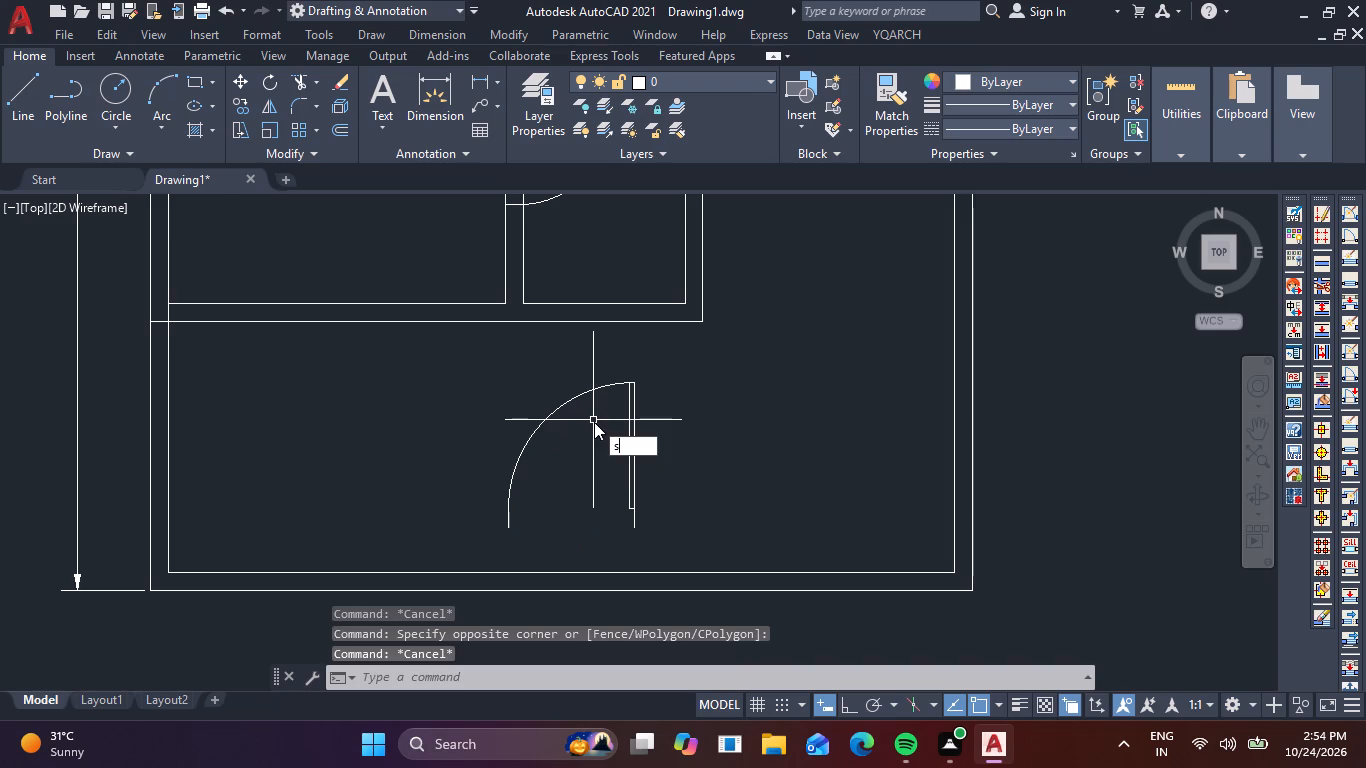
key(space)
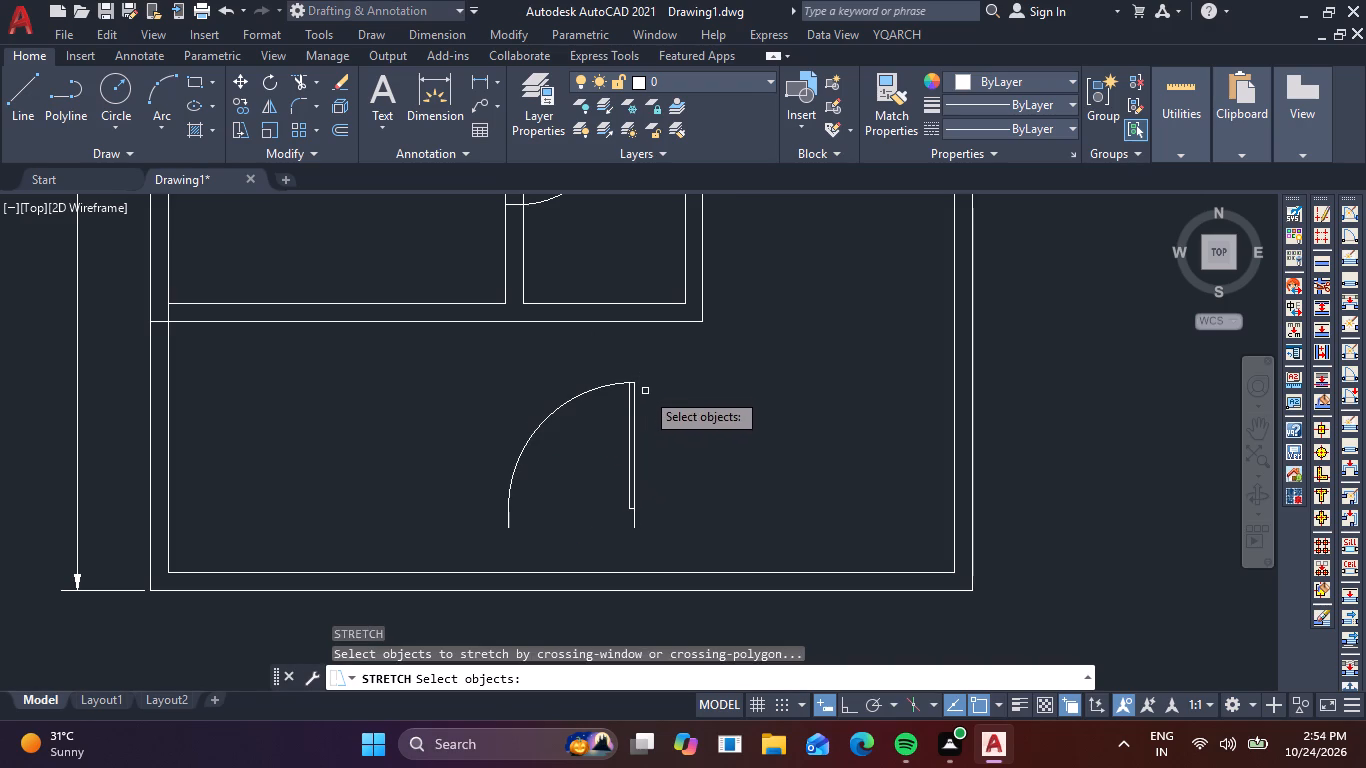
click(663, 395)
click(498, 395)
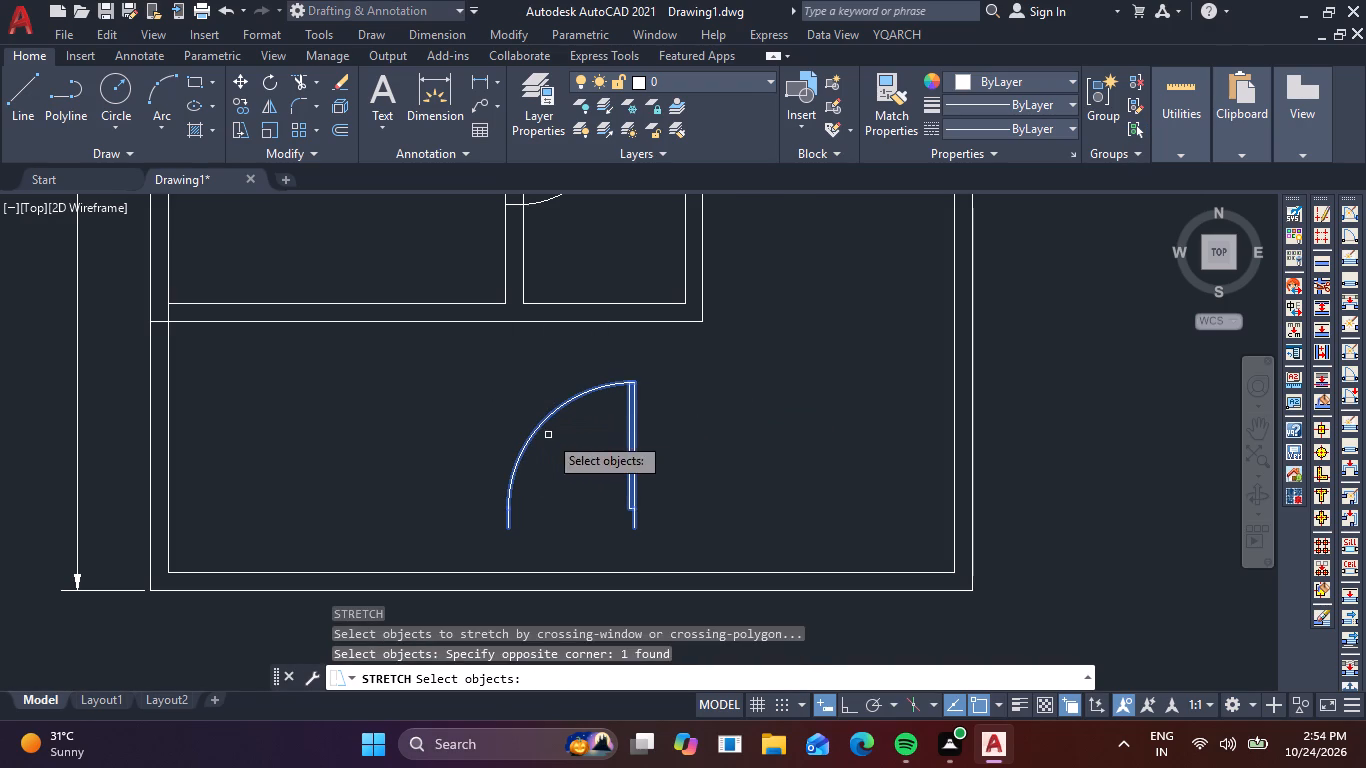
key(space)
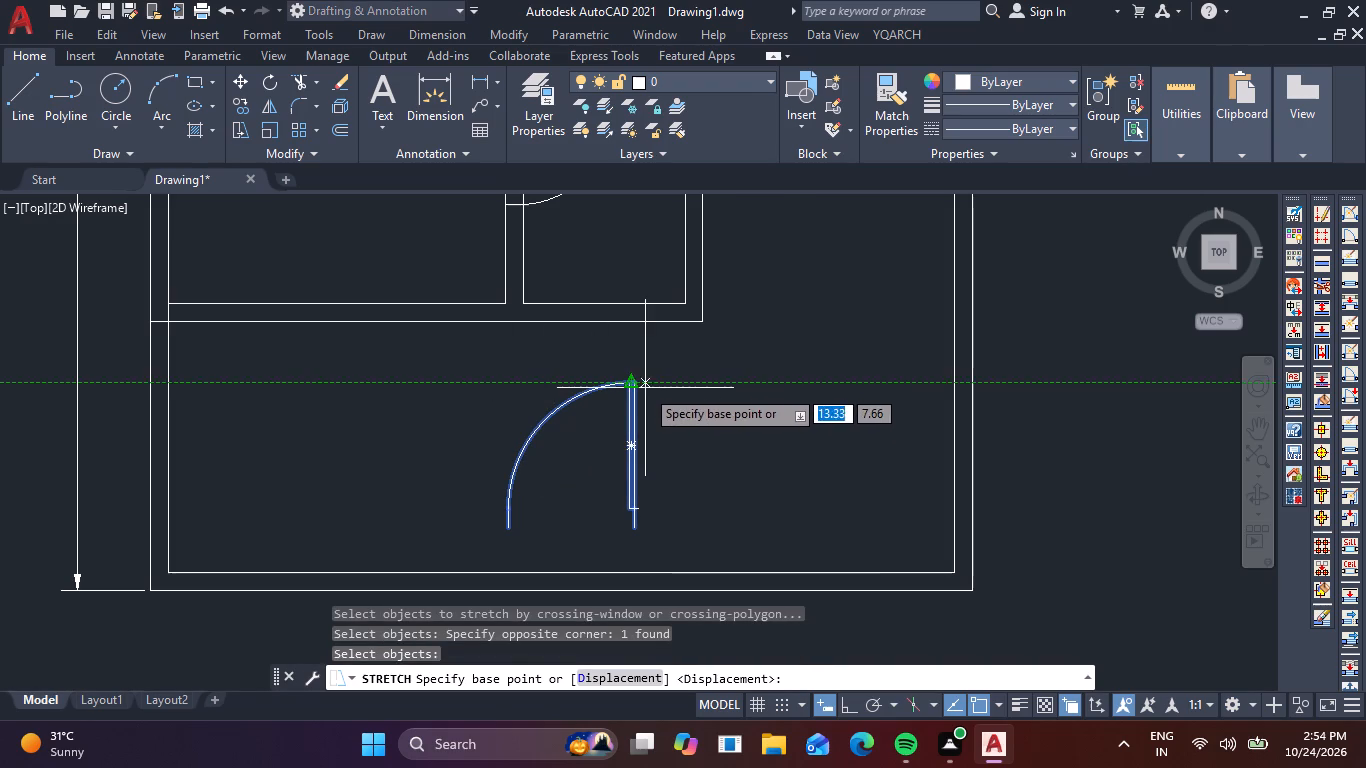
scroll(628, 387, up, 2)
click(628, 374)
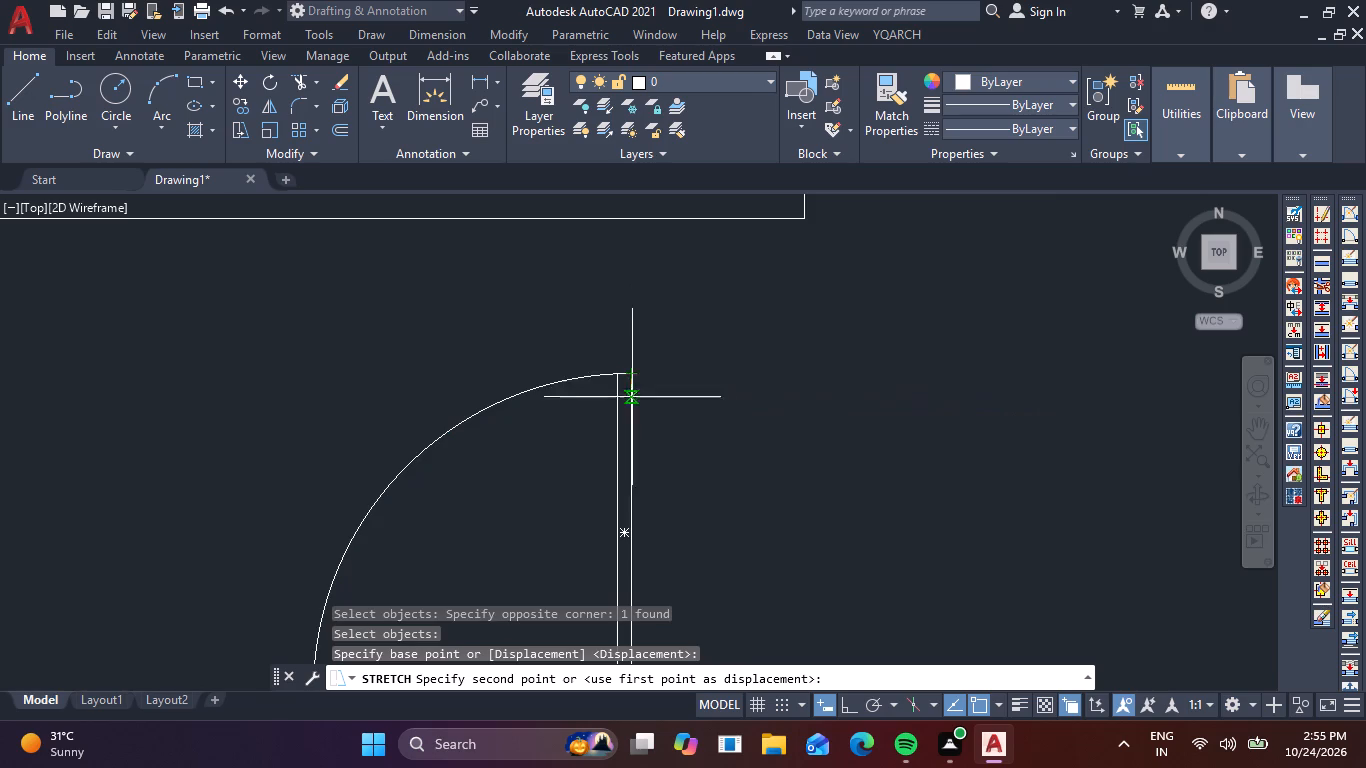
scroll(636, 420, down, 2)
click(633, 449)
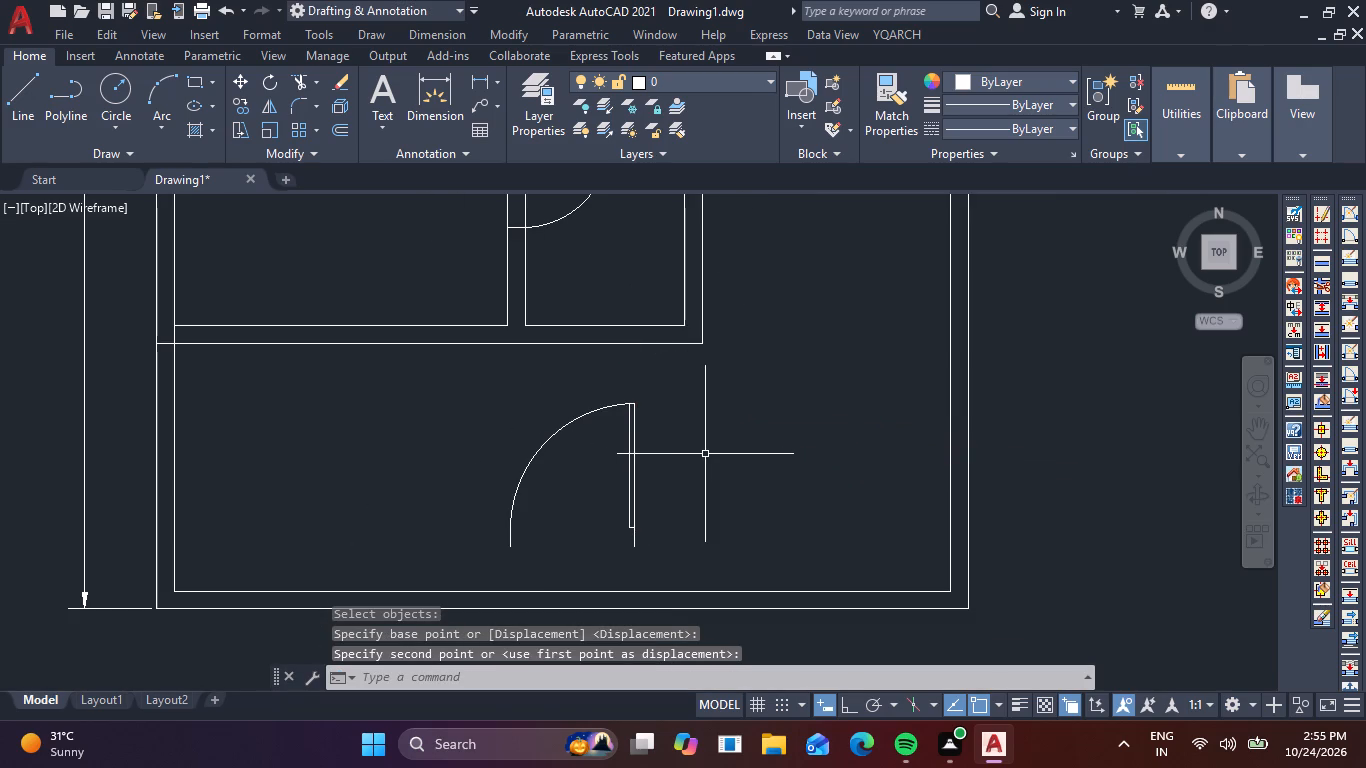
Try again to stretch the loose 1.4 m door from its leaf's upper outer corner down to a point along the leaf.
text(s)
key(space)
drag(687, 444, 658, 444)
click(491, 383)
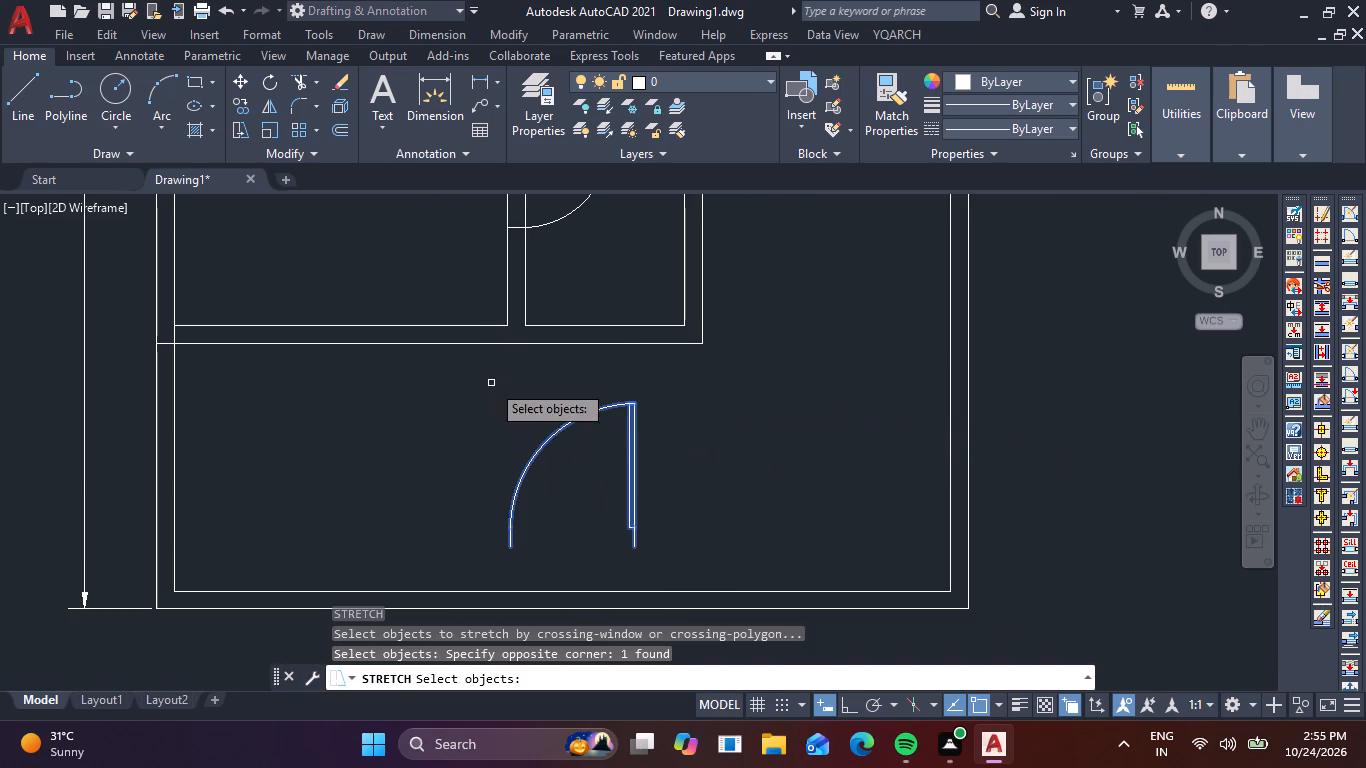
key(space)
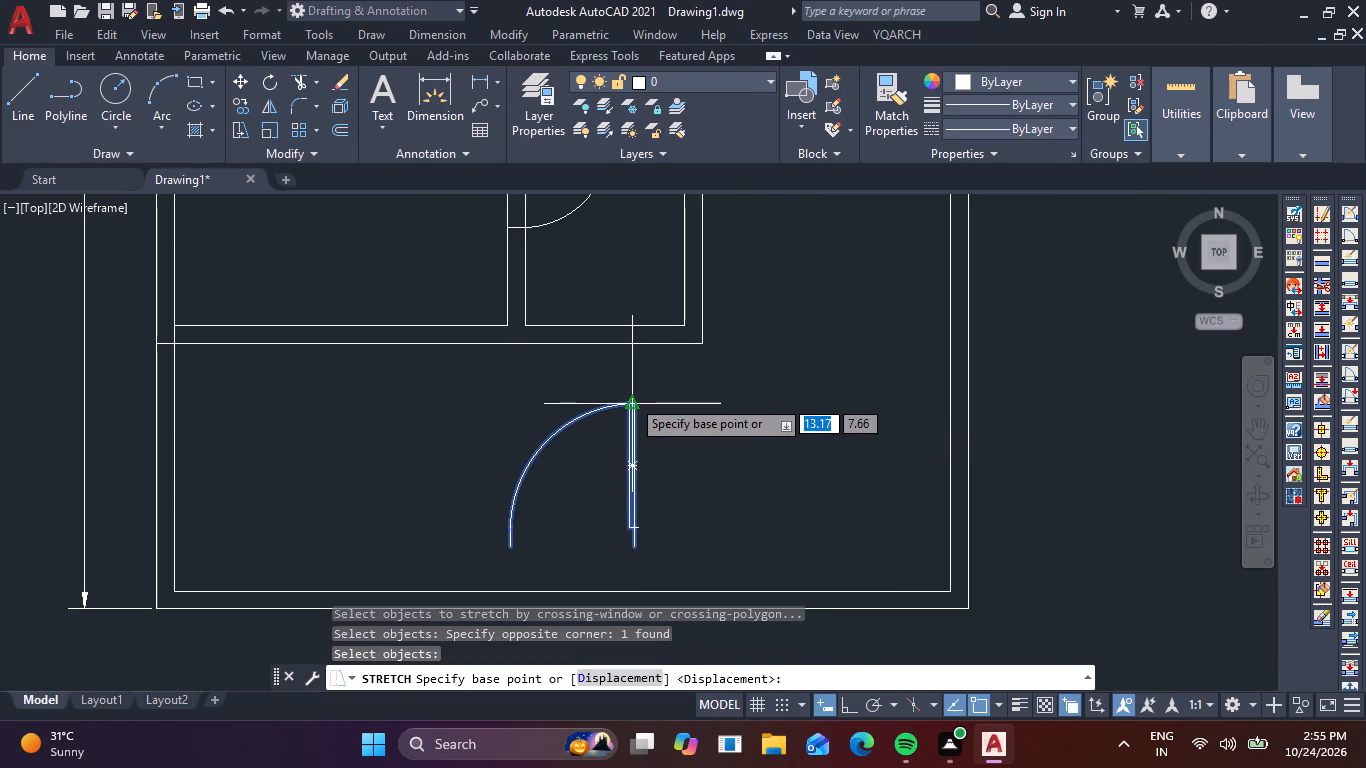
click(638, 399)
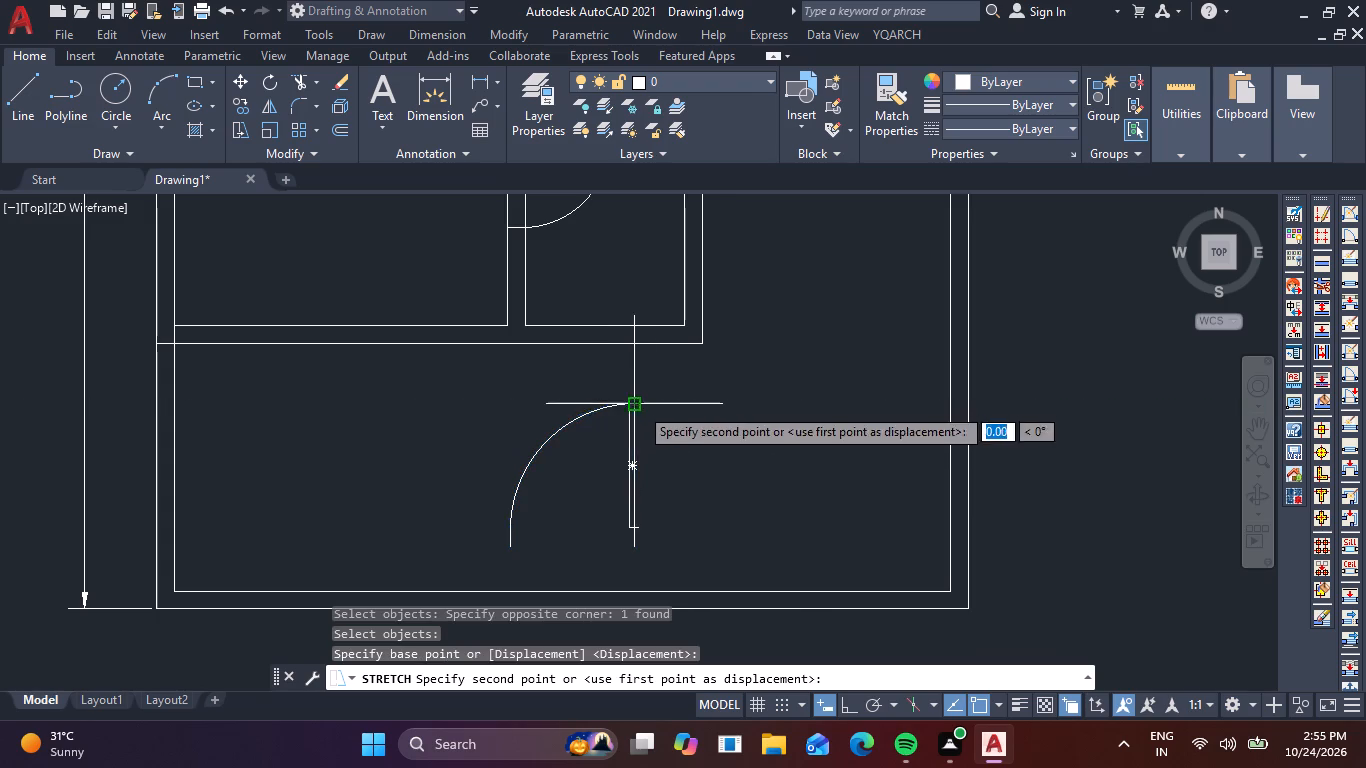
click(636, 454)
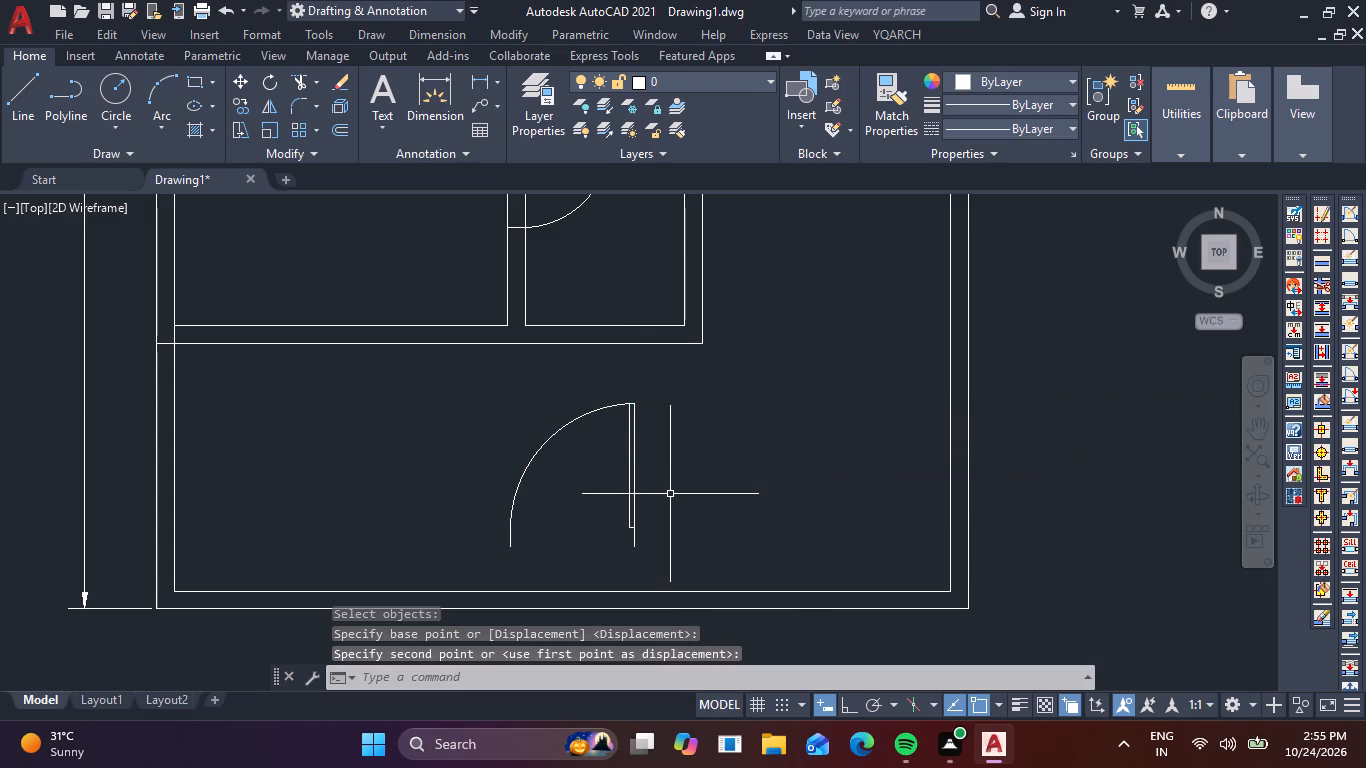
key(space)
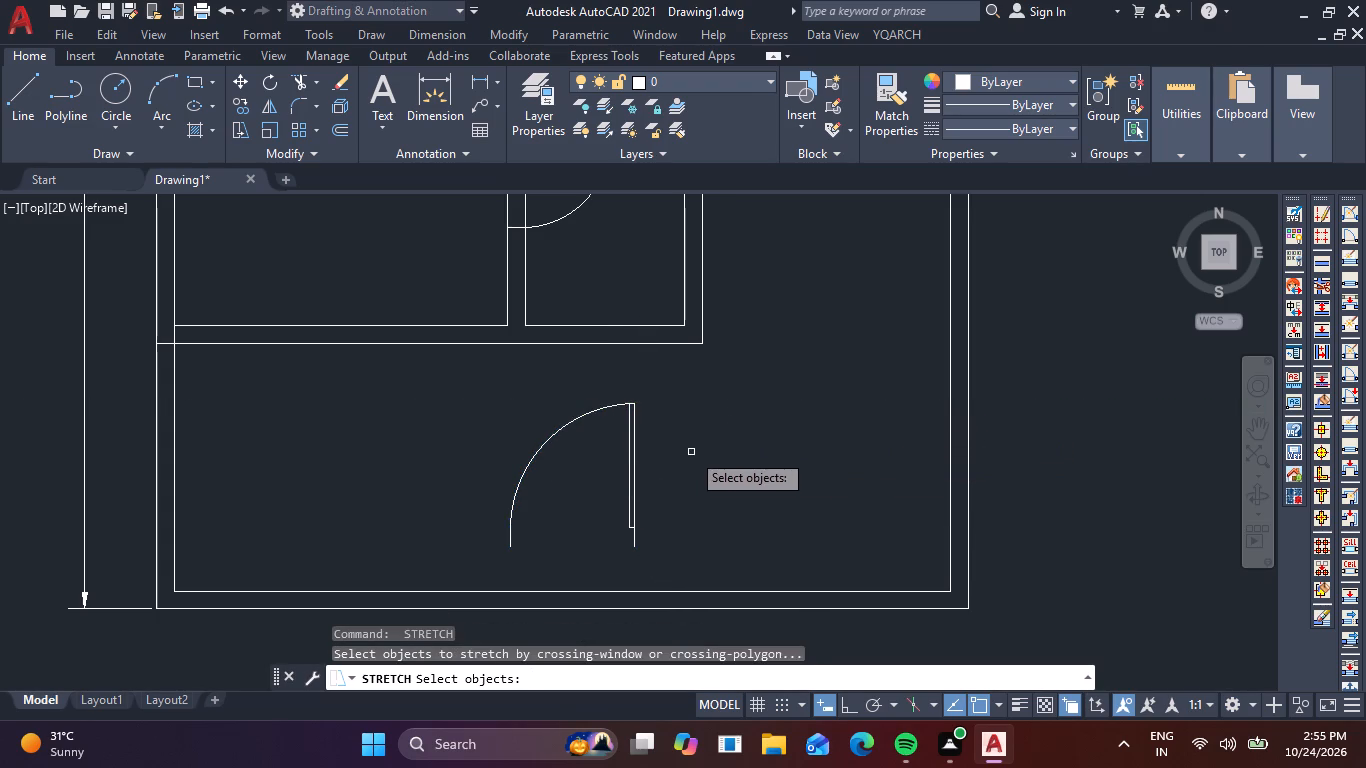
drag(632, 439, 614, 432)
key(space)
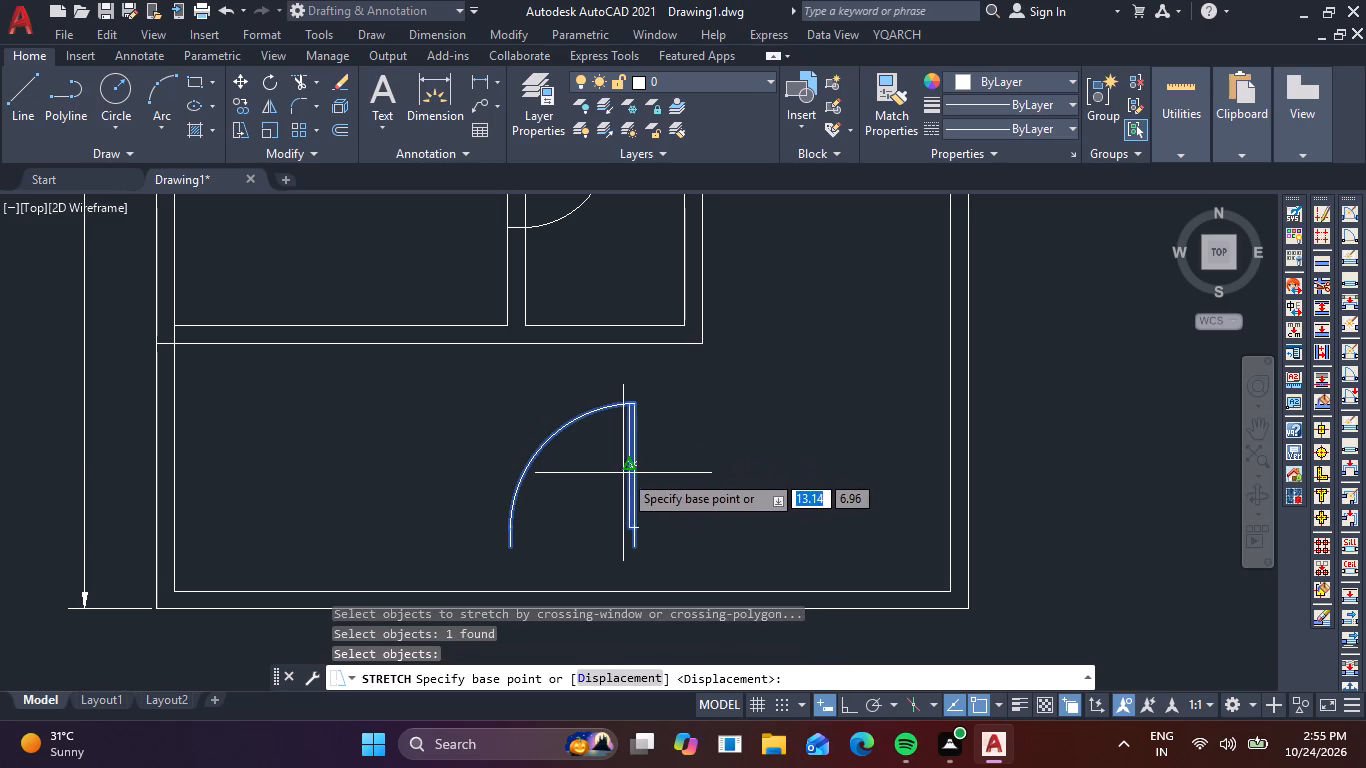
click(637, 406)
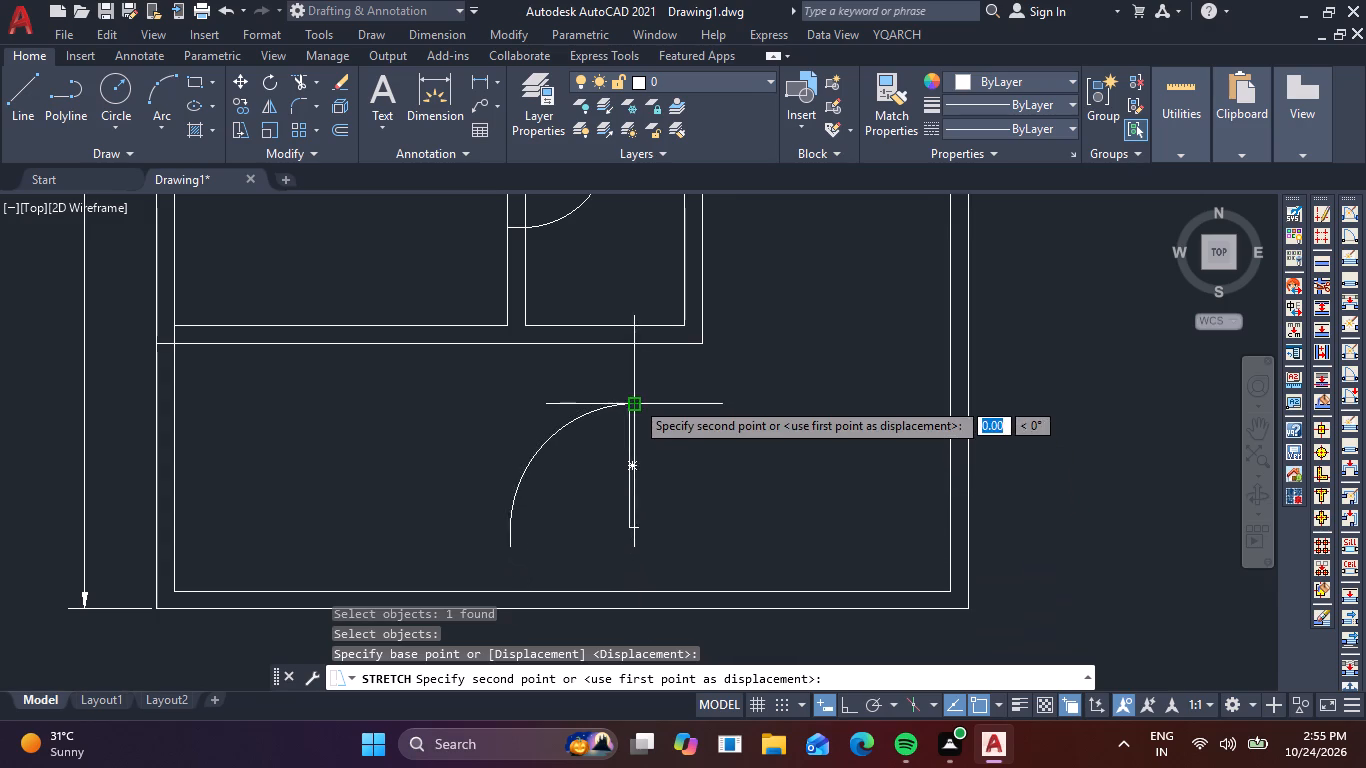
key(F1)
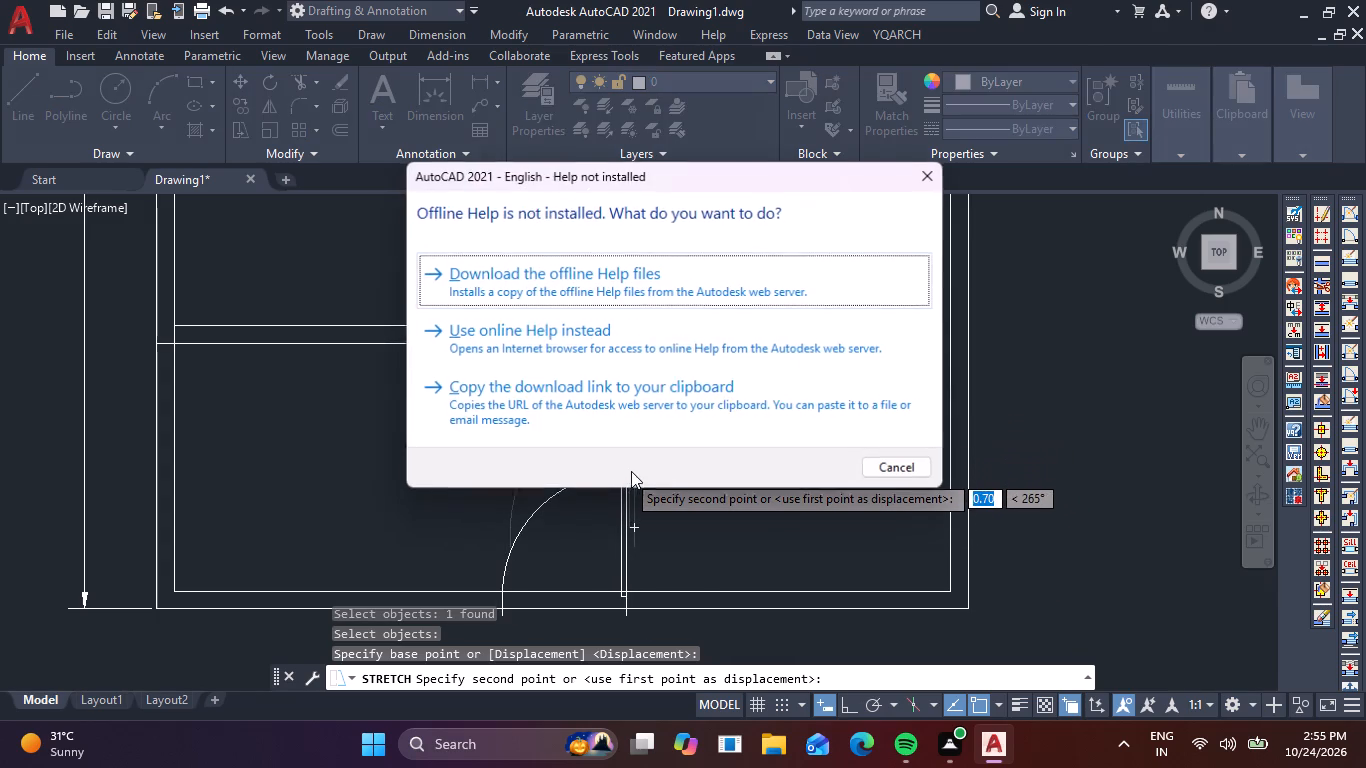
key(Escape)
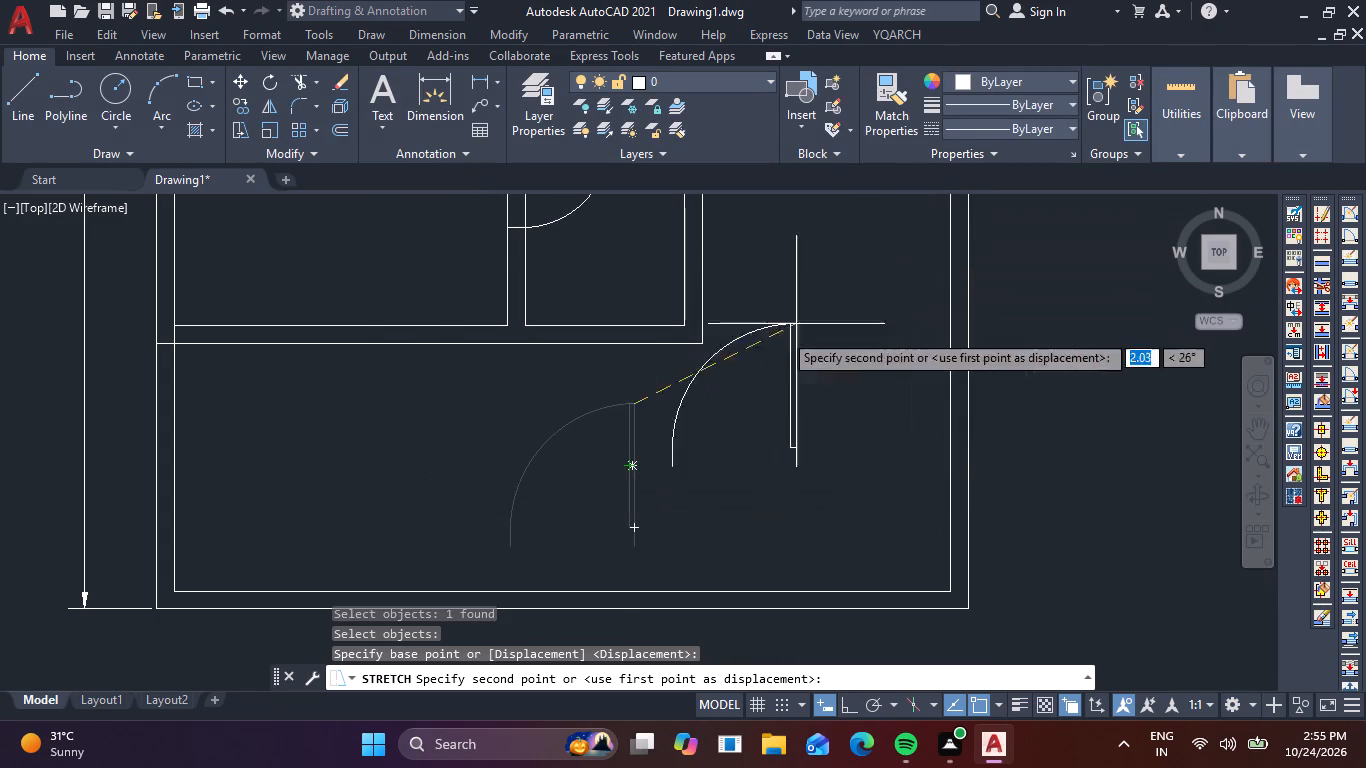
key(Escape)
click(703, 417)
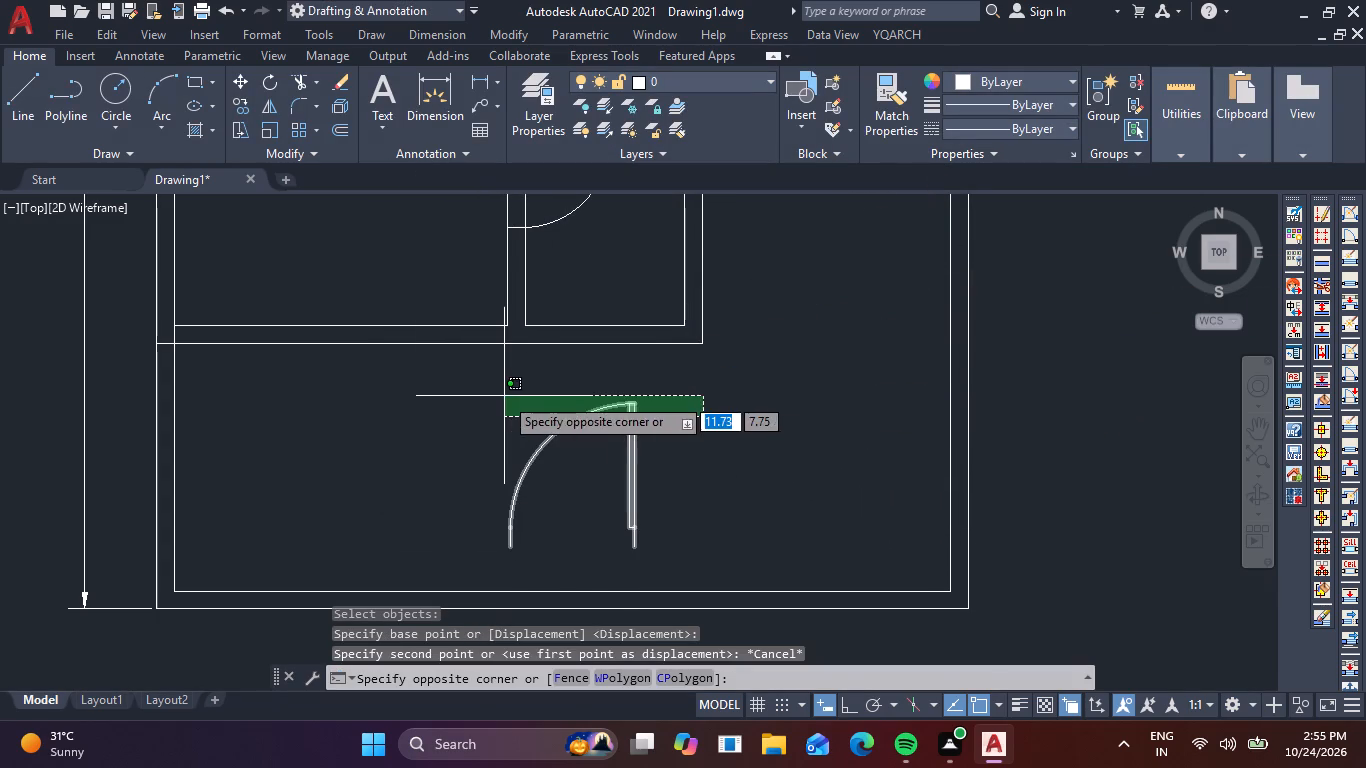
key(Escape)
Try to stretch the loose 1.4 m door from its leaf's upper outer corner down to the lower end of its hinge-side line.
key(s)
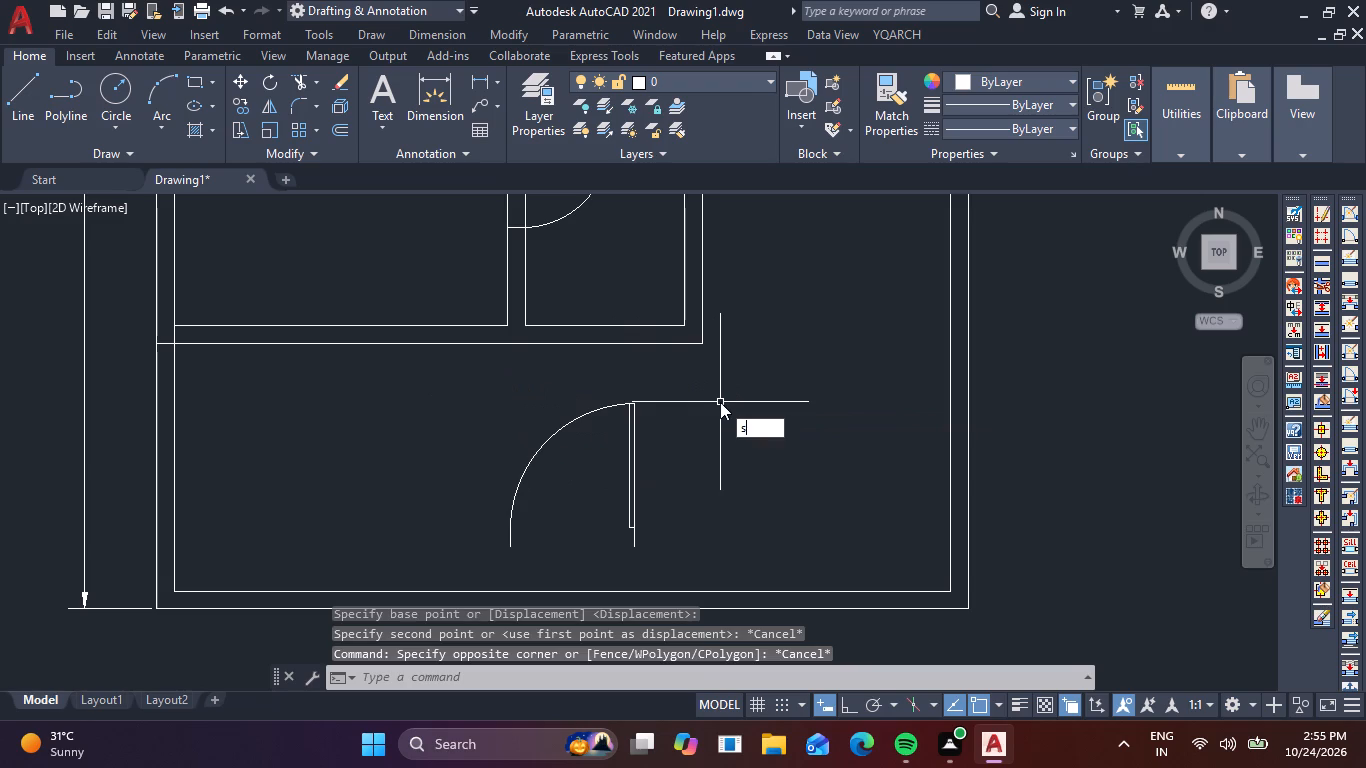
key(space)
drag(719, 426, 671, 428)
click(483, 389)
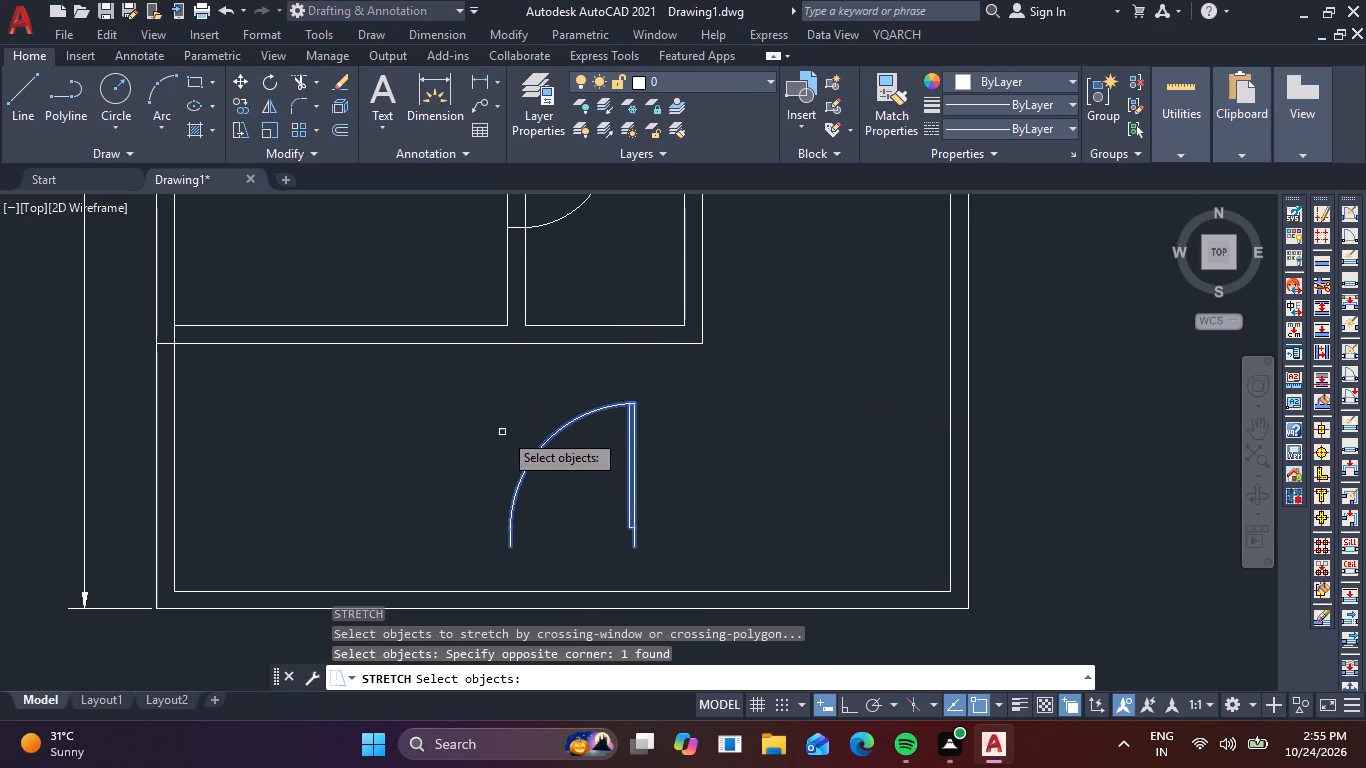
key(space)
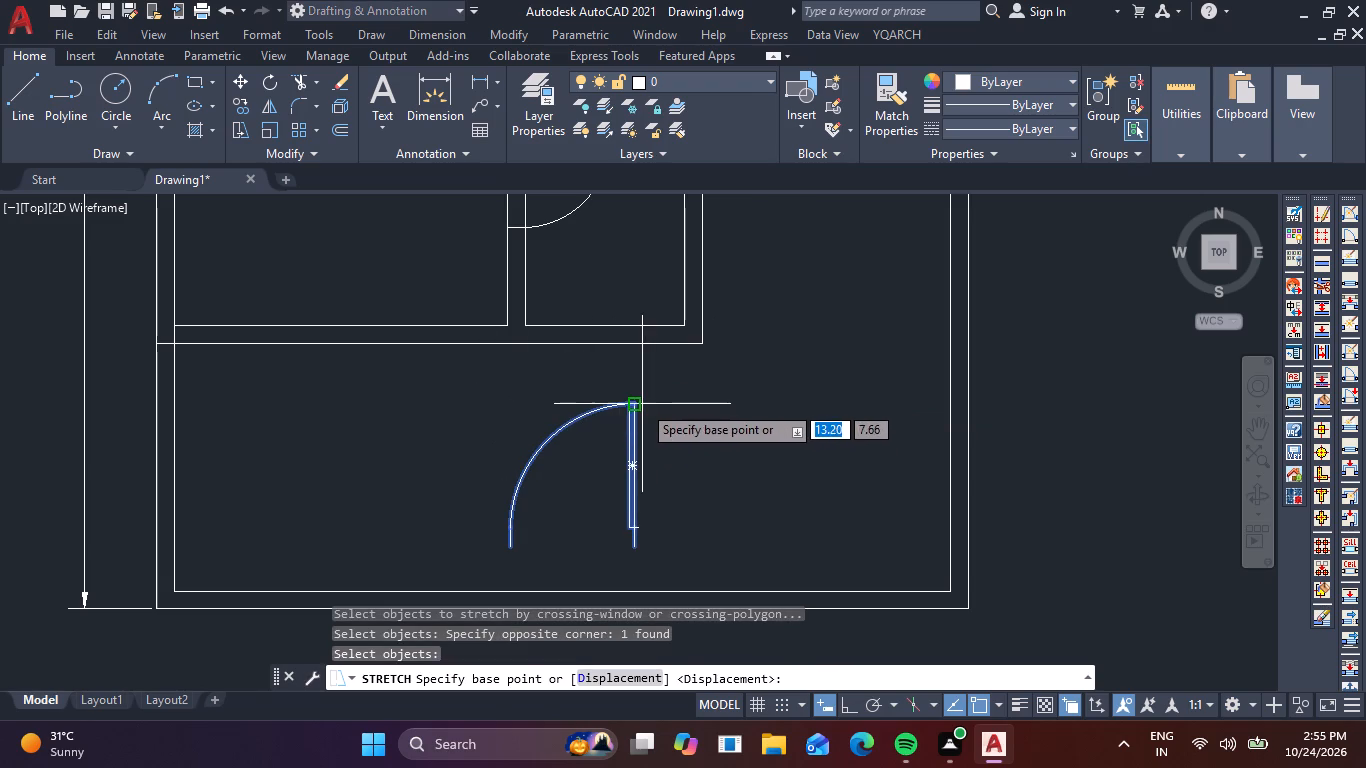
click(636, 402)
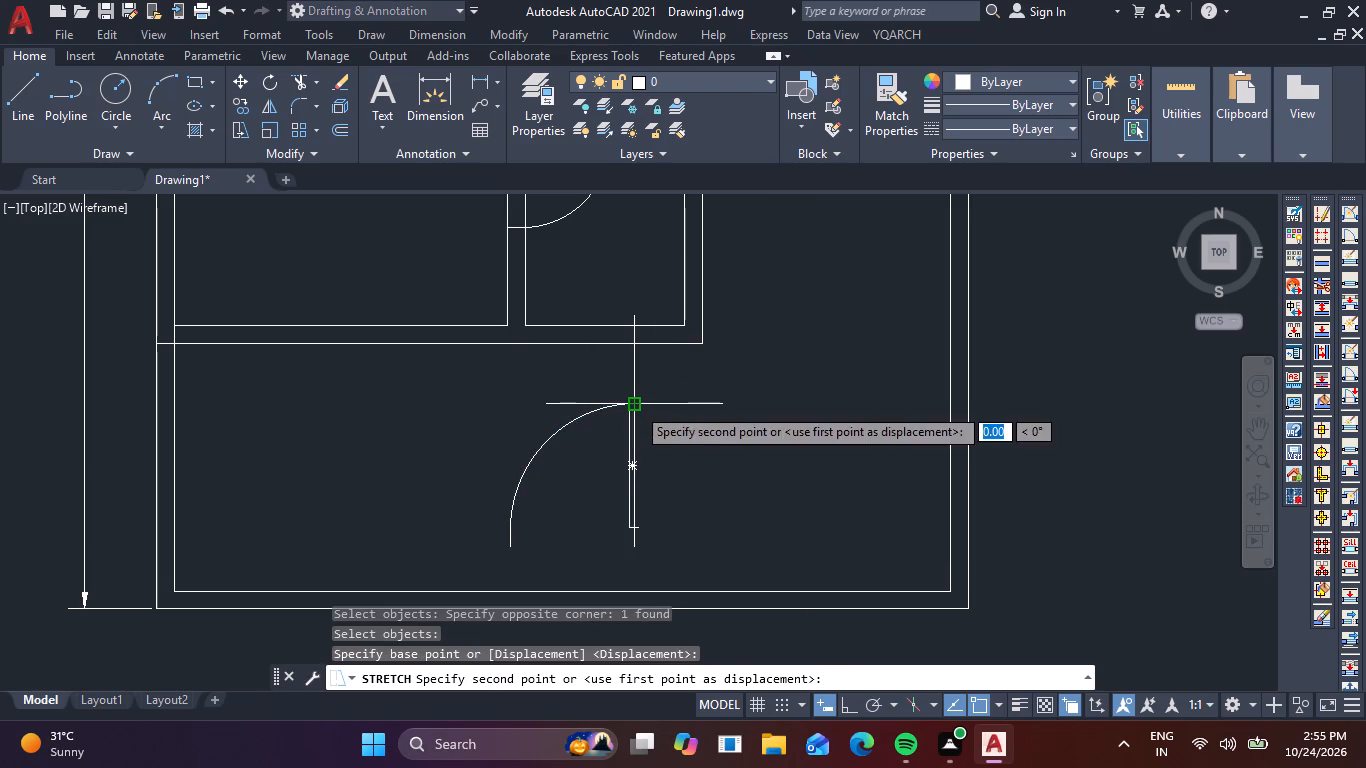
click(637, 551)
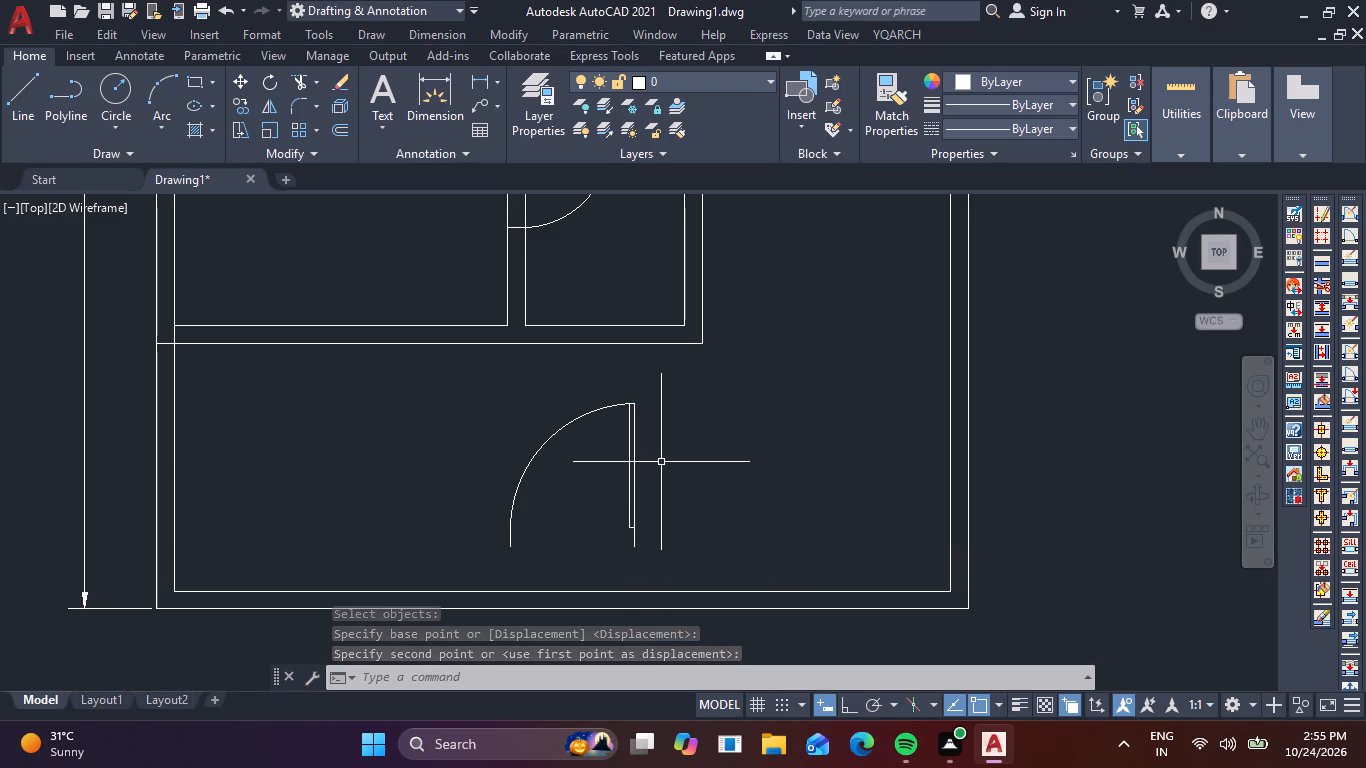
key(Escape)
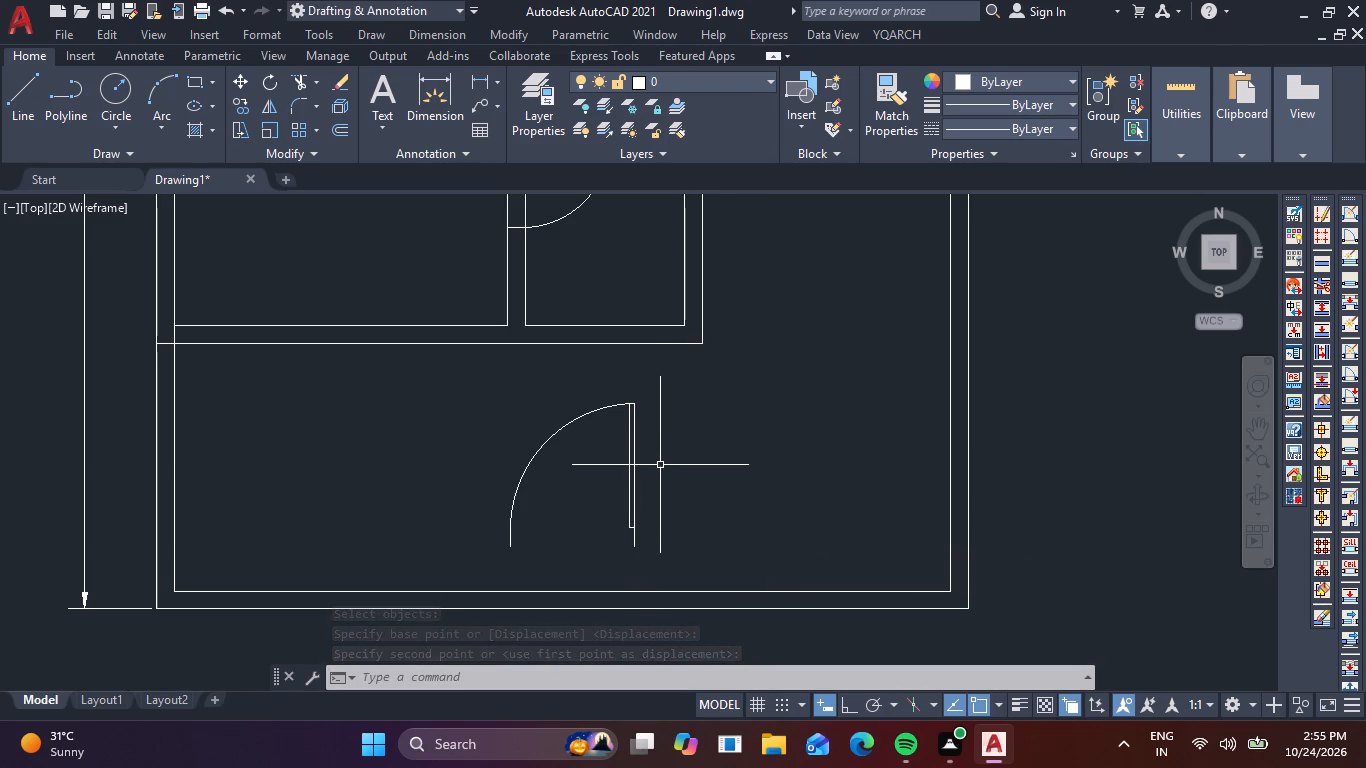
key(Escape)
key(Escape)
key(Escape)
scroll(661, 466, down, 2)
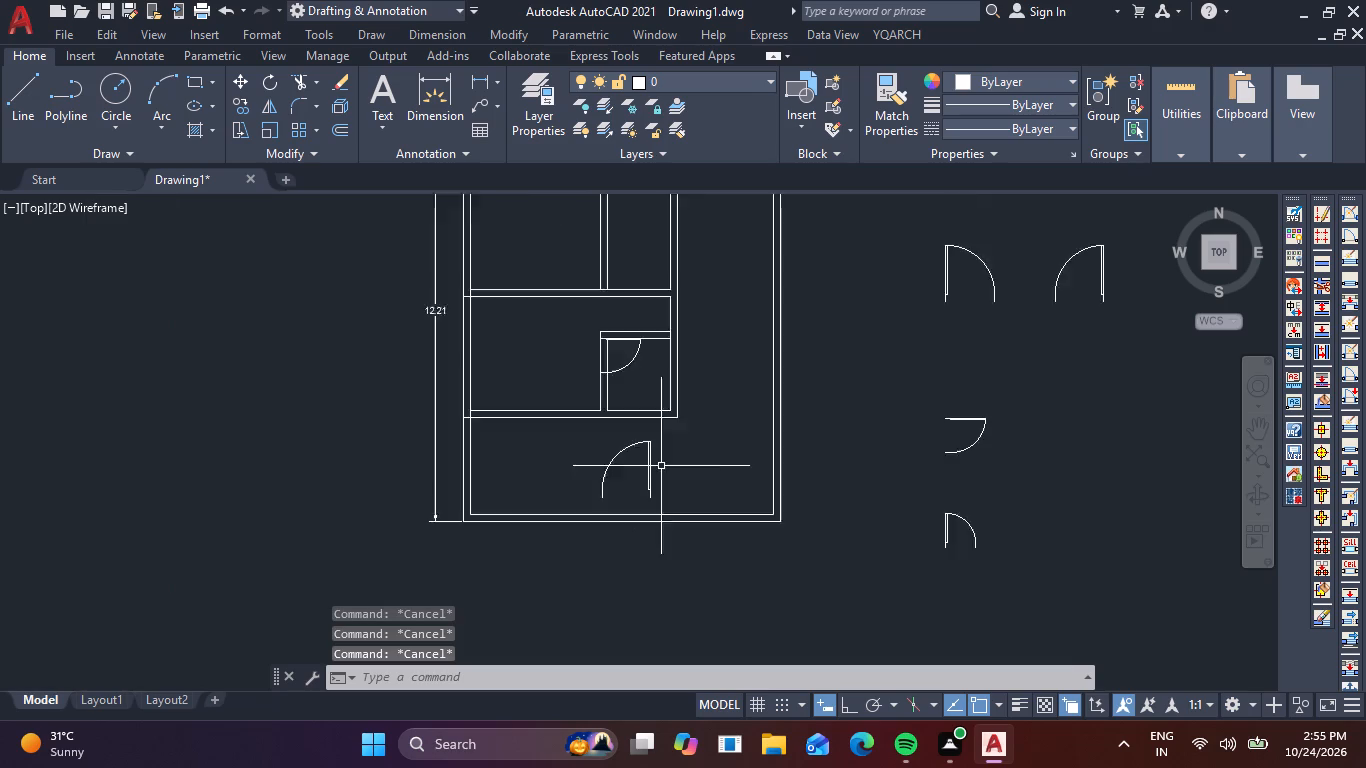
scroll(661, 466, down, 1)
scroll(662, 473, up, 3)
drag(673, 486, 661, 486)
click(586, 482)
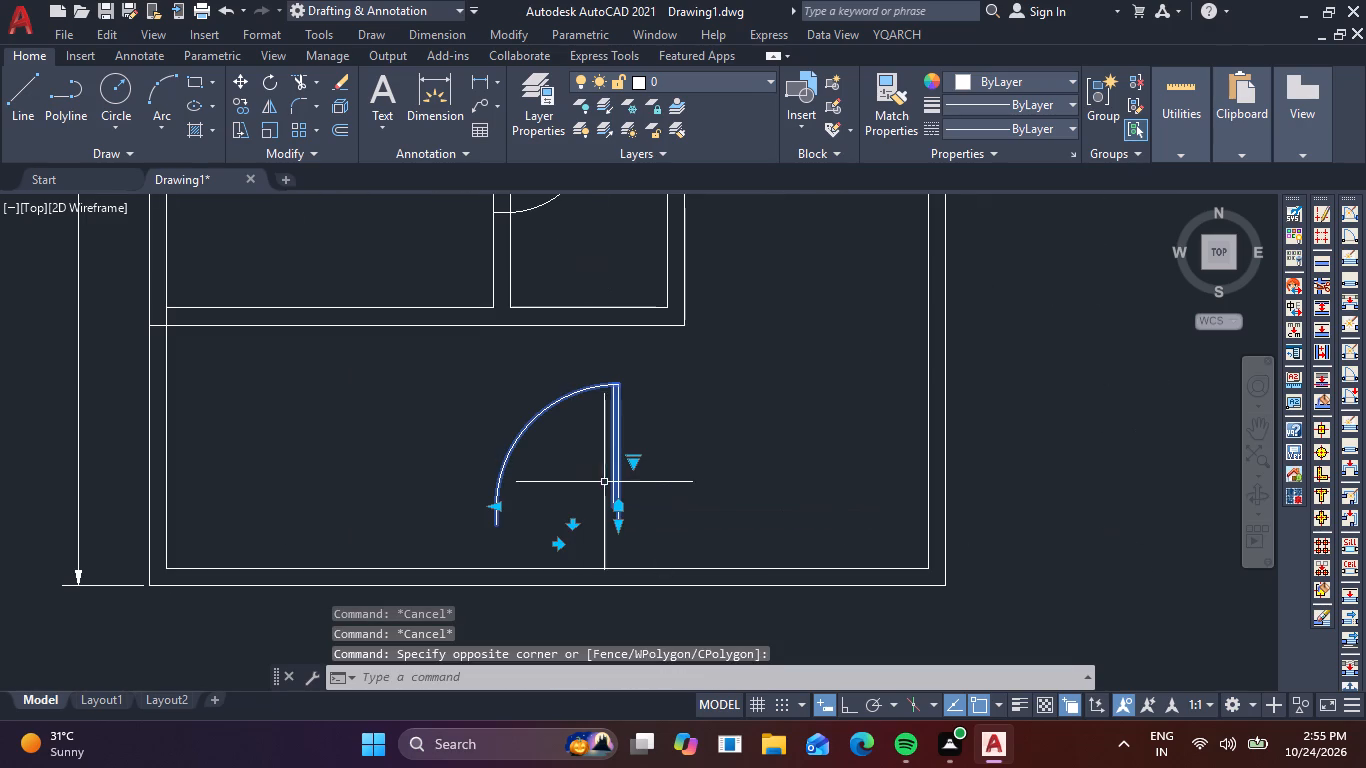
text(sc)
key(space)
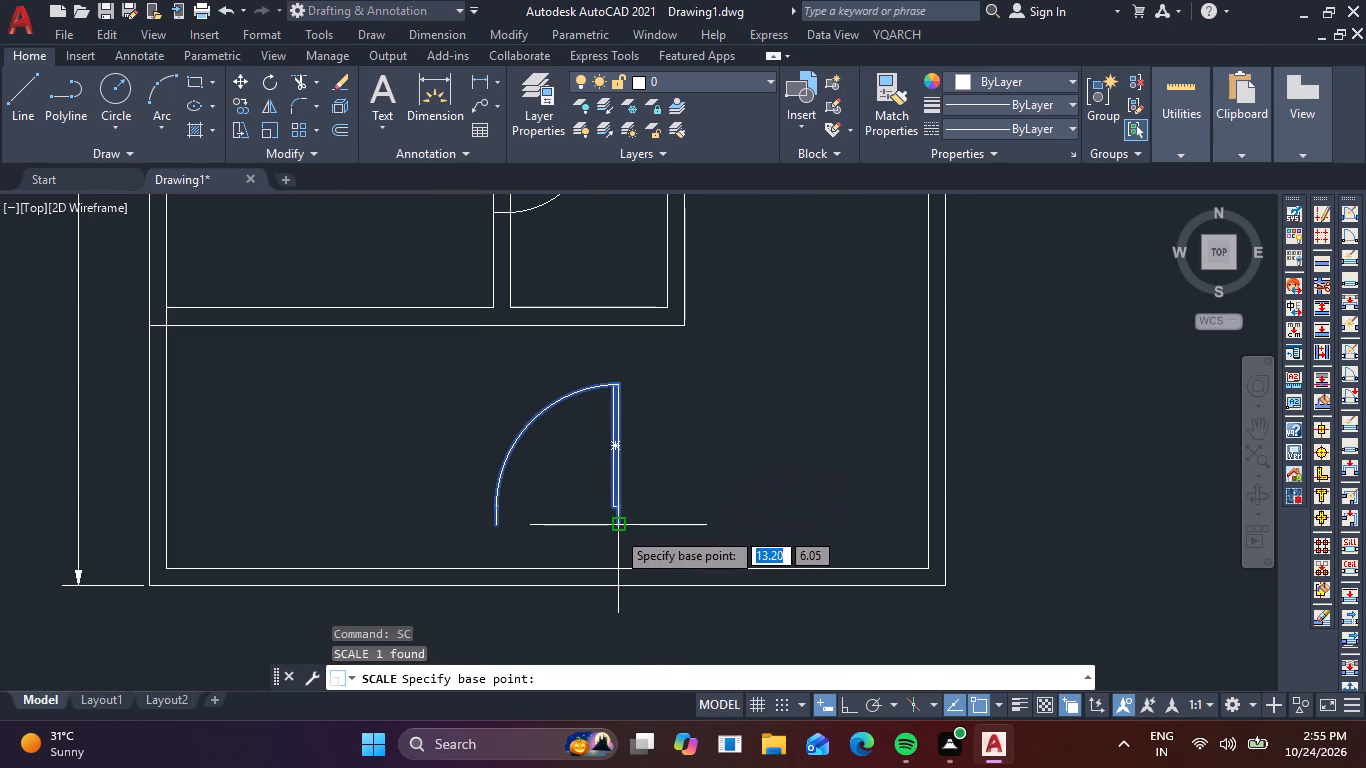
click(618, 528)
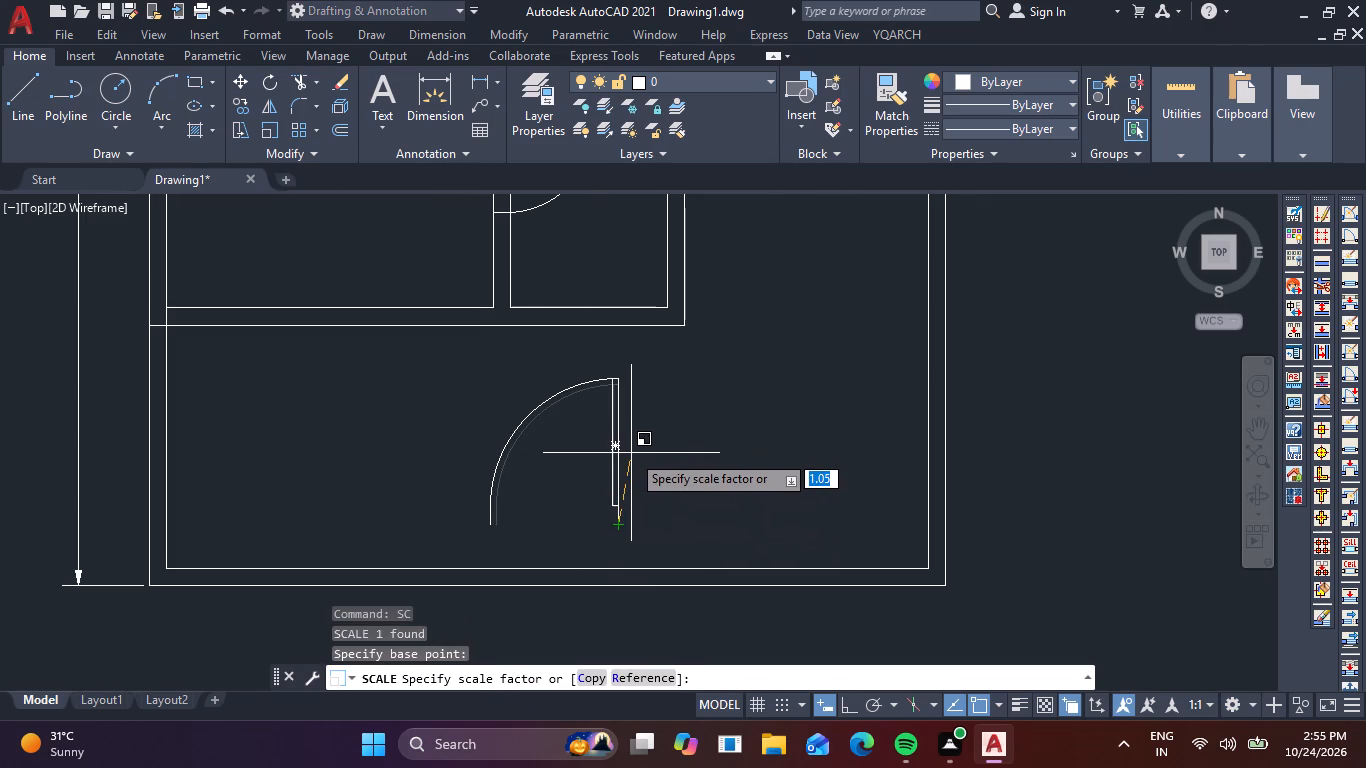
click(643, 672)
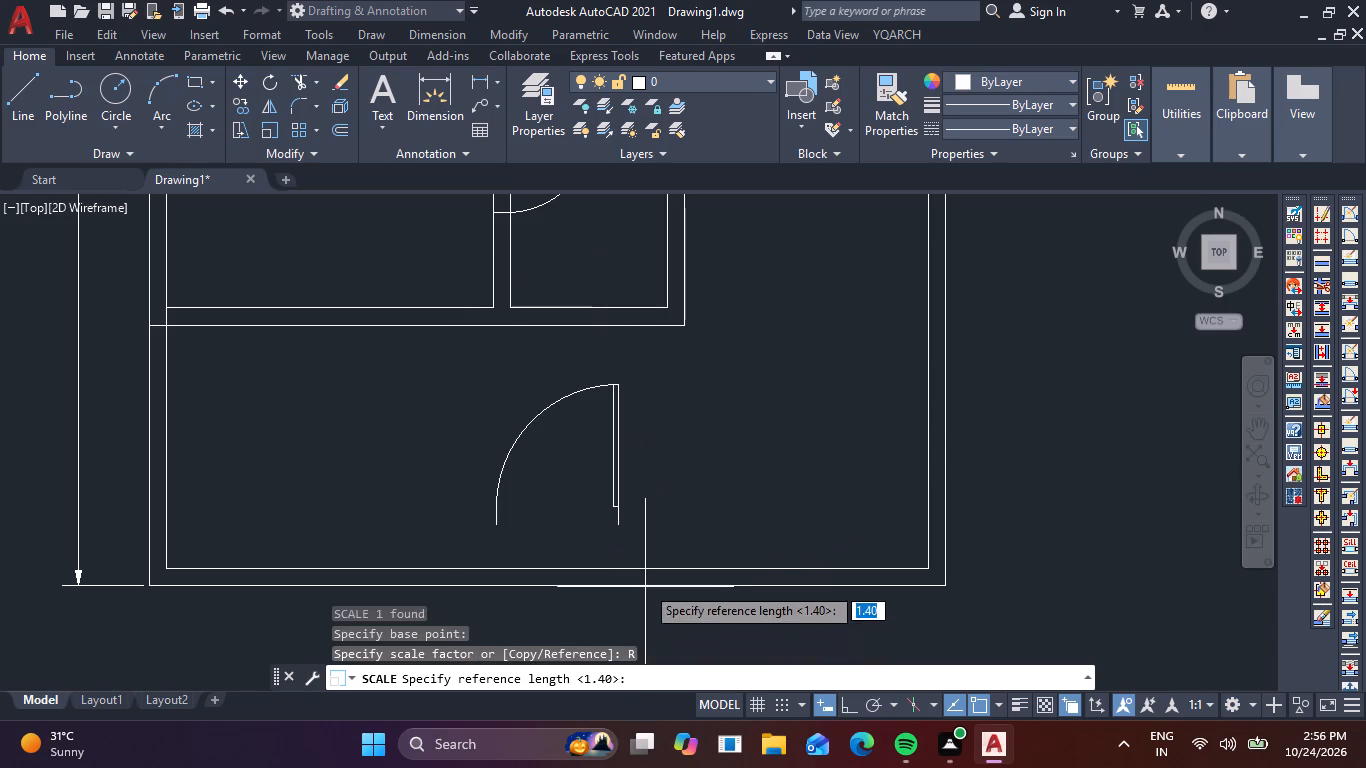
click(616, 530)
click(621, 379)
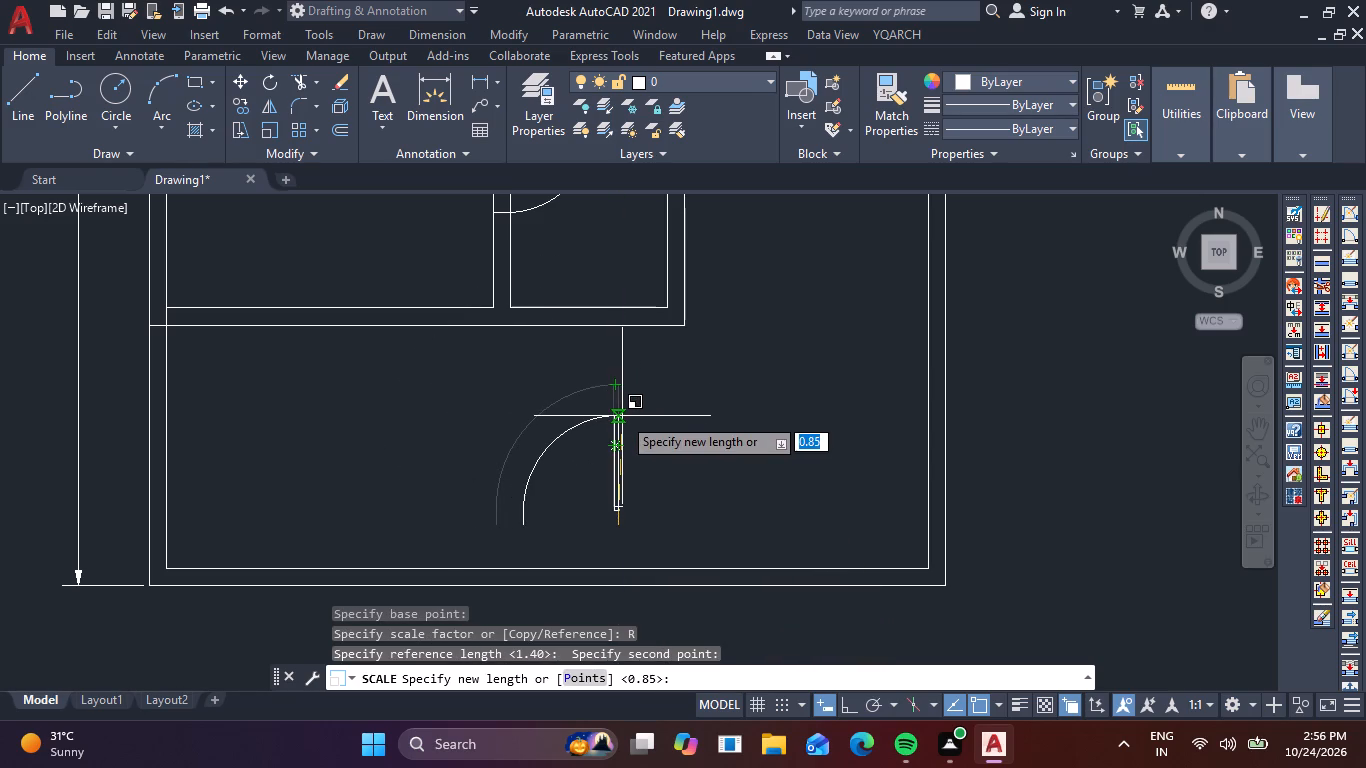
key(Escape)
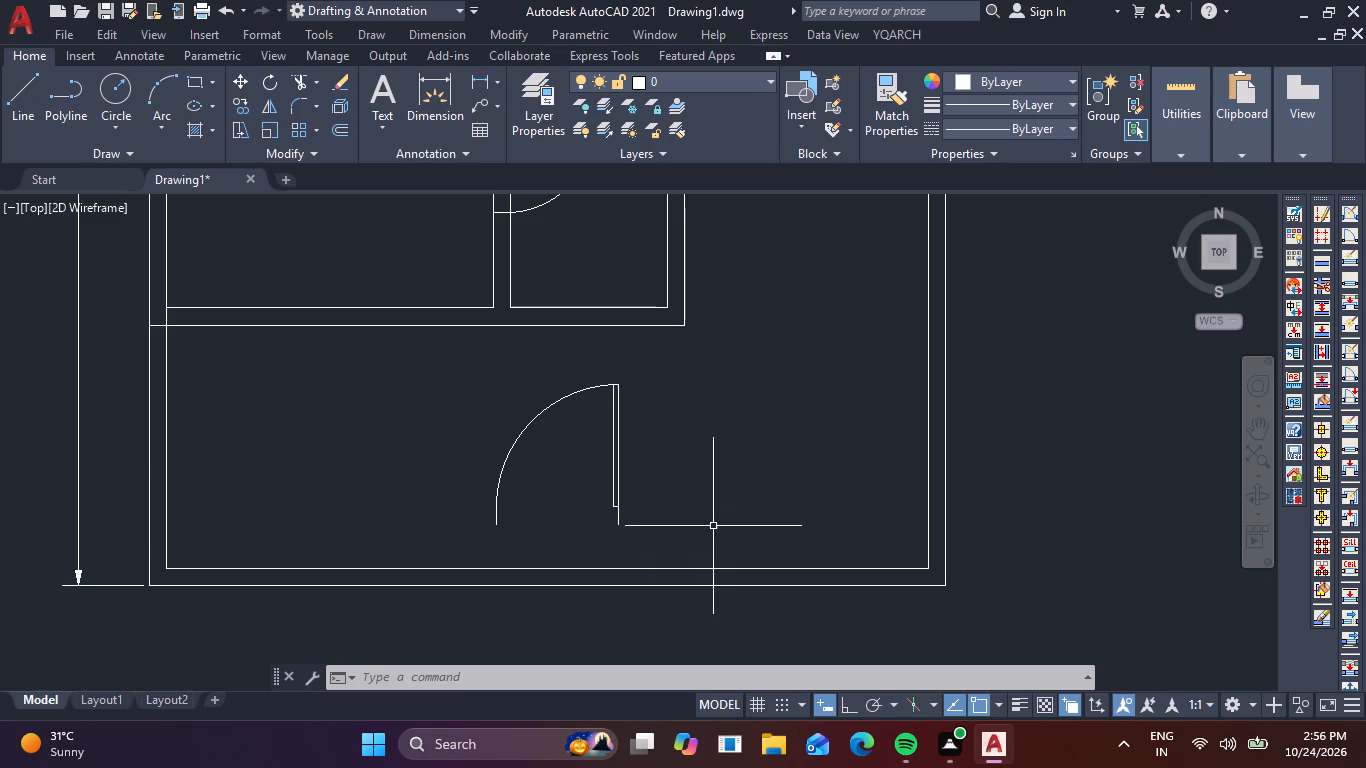
Explode the loose 1.4 m door block in the open space below the partition wall.
scroll(611, 494, down, 1)
middle_drag(595, 503, 585, 537)
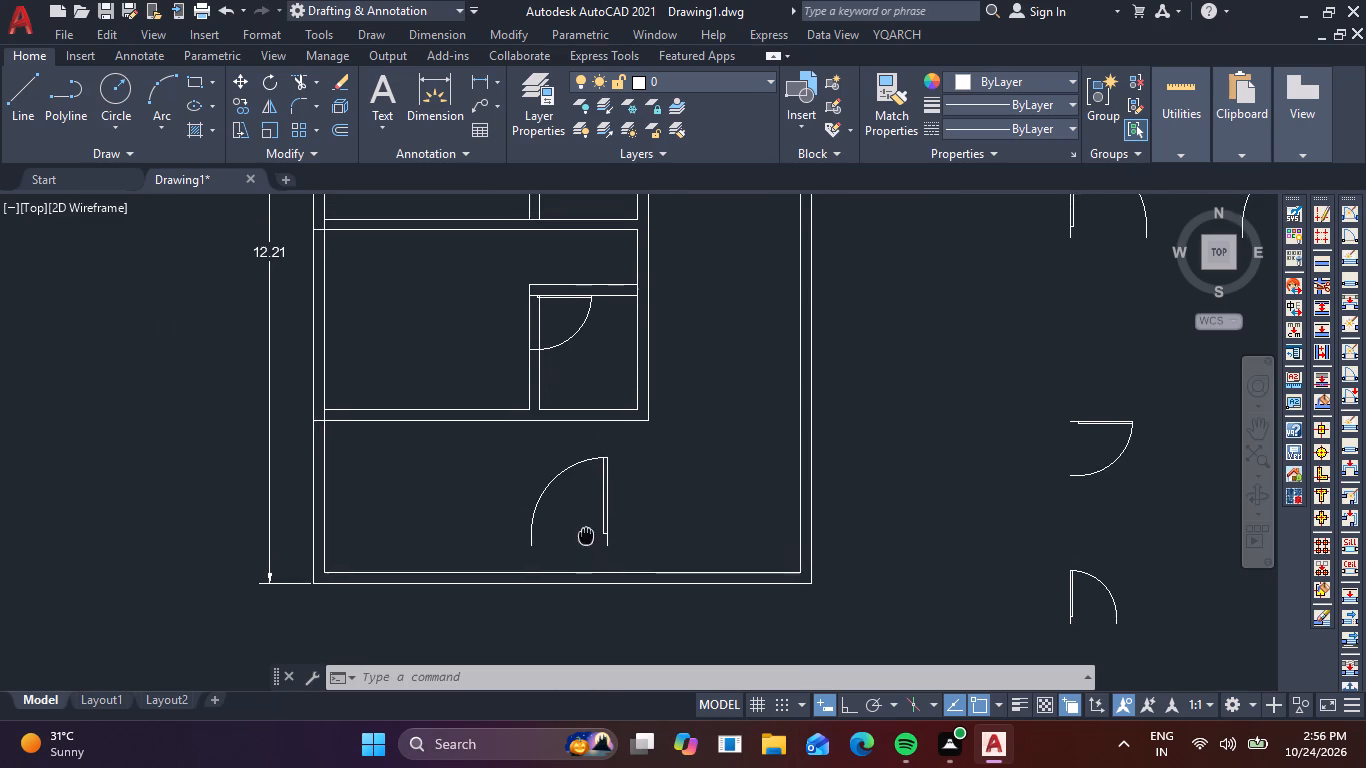
middle_drag(585, 537, 532, 578)
scroll(530, 577, up, 1)
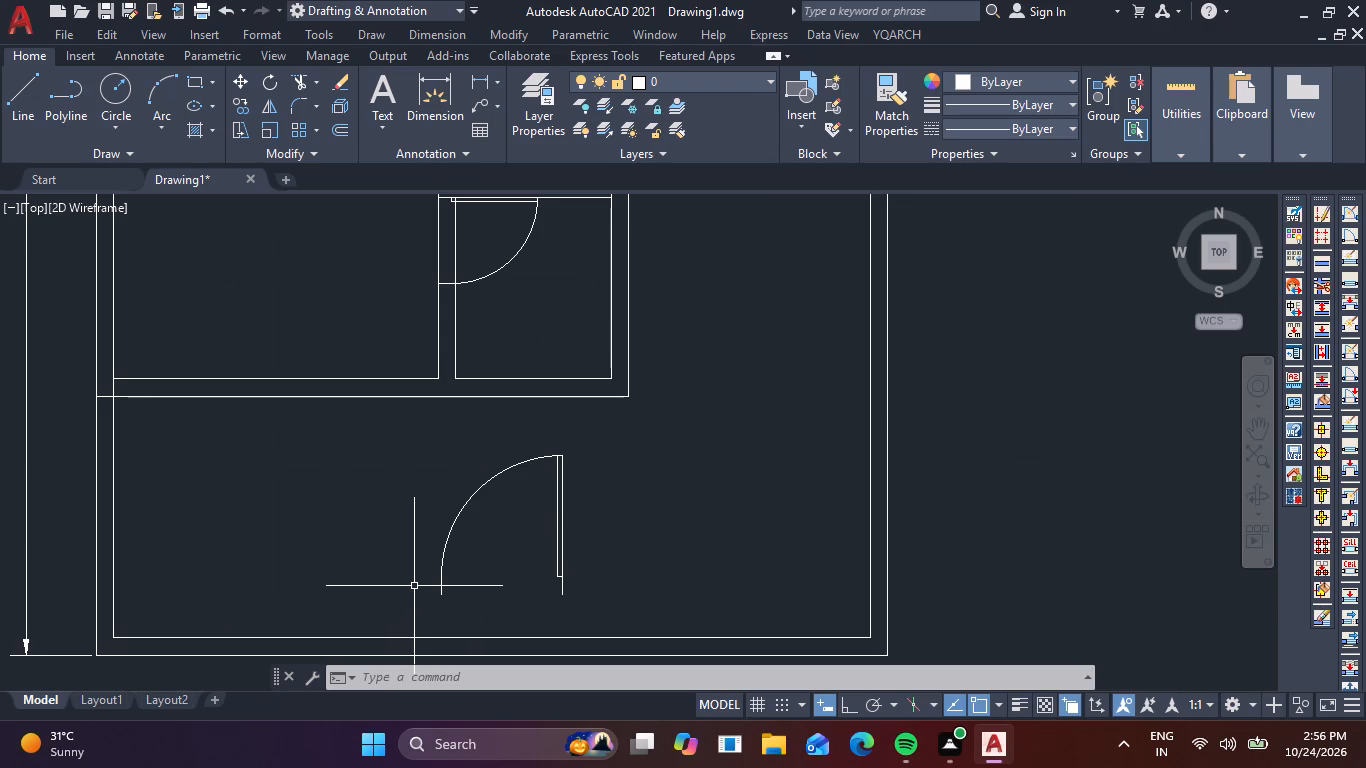
scroll(625, 521, down, 1)
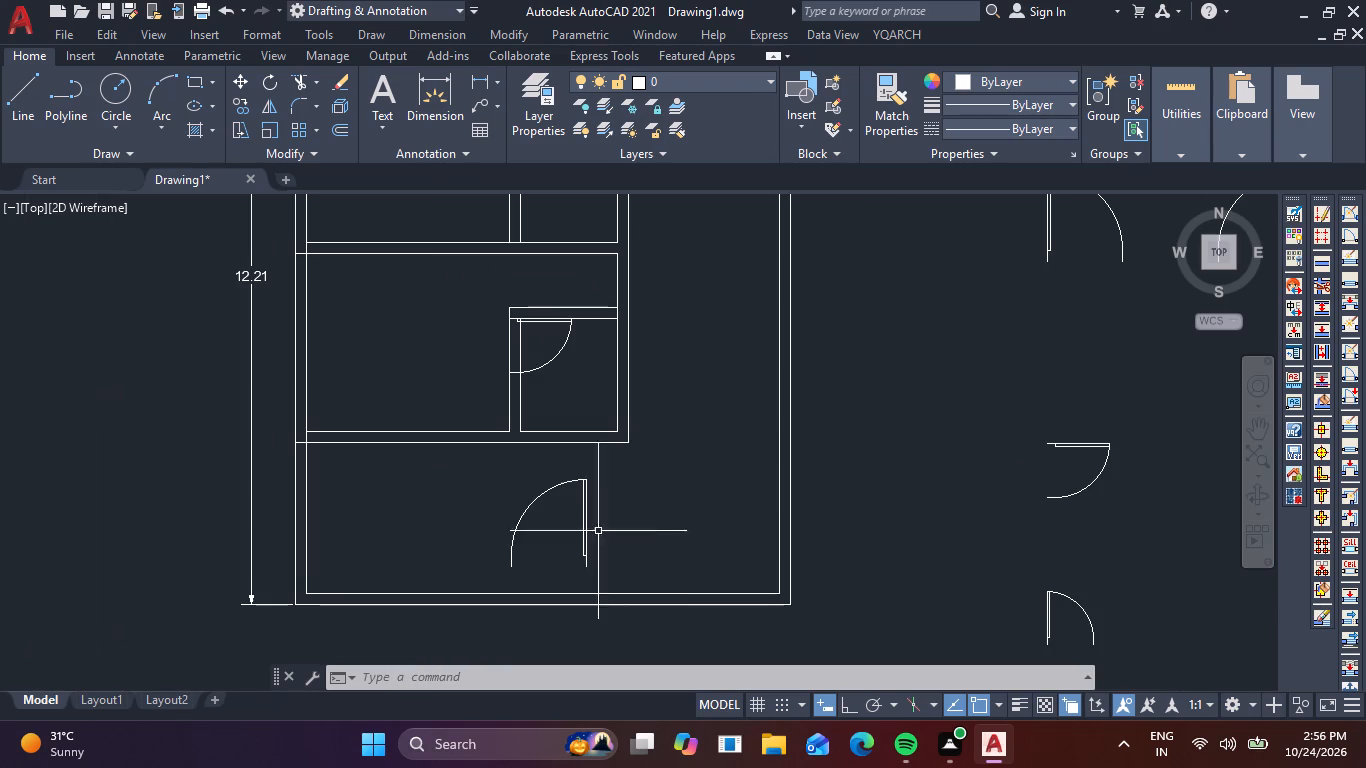
scroll(743, 463, down, 1)
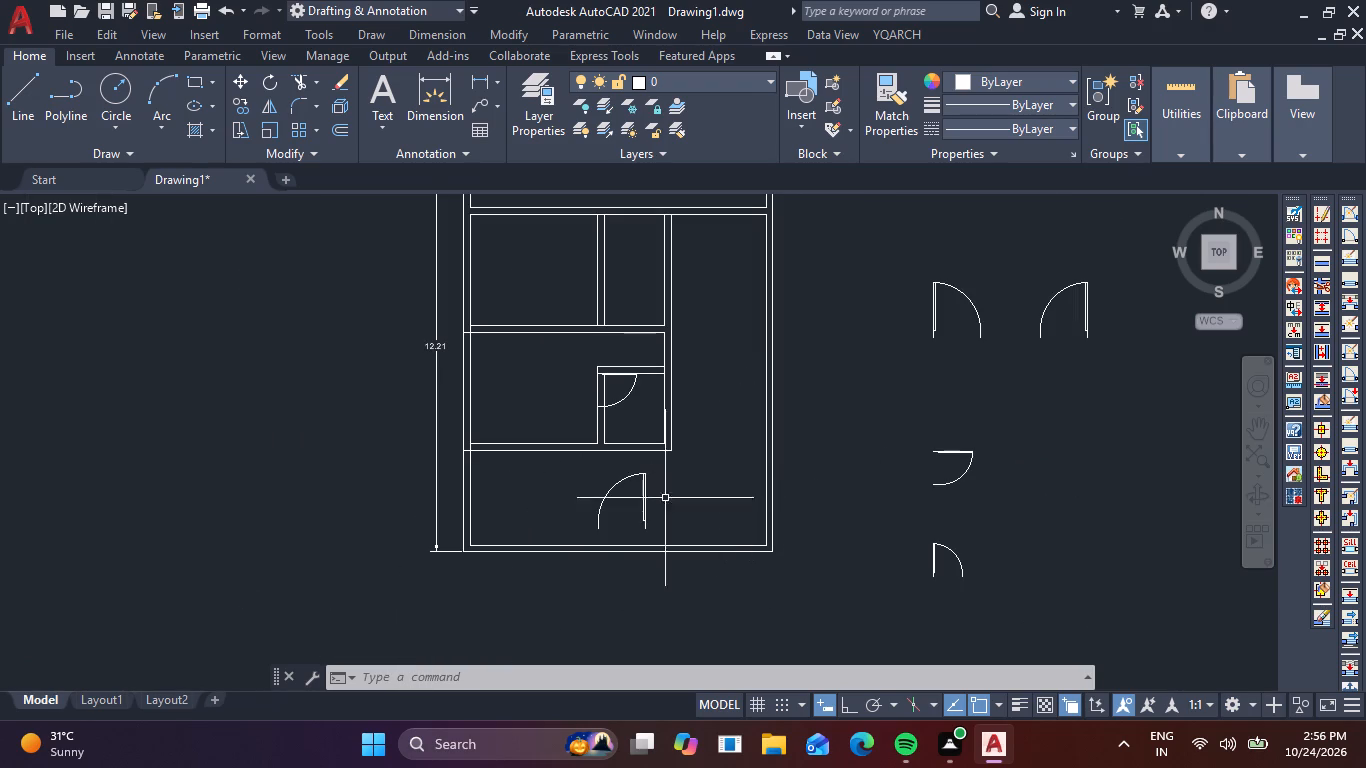
scroll(629, 501, up, 3)
drag(735, 487, 675, 487)
click(535, 476)
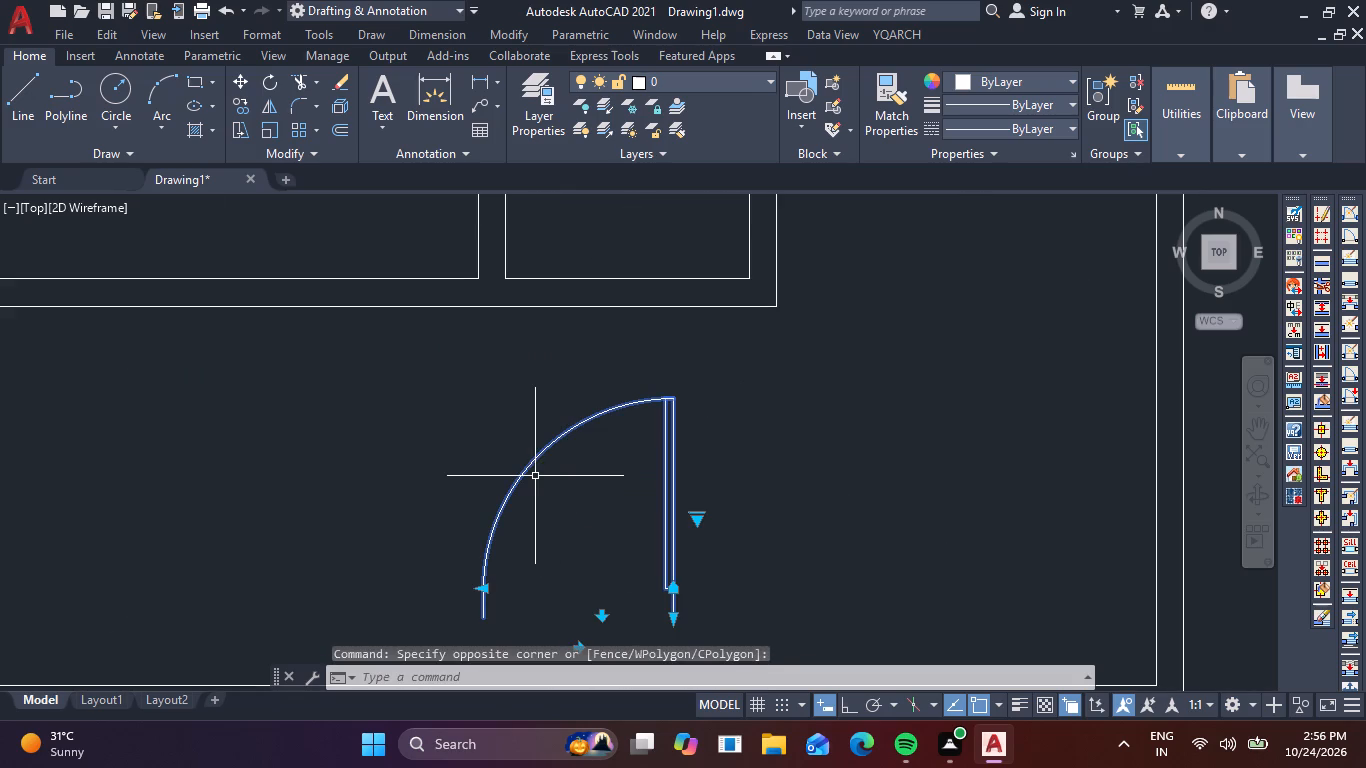
key(x)
key(space)
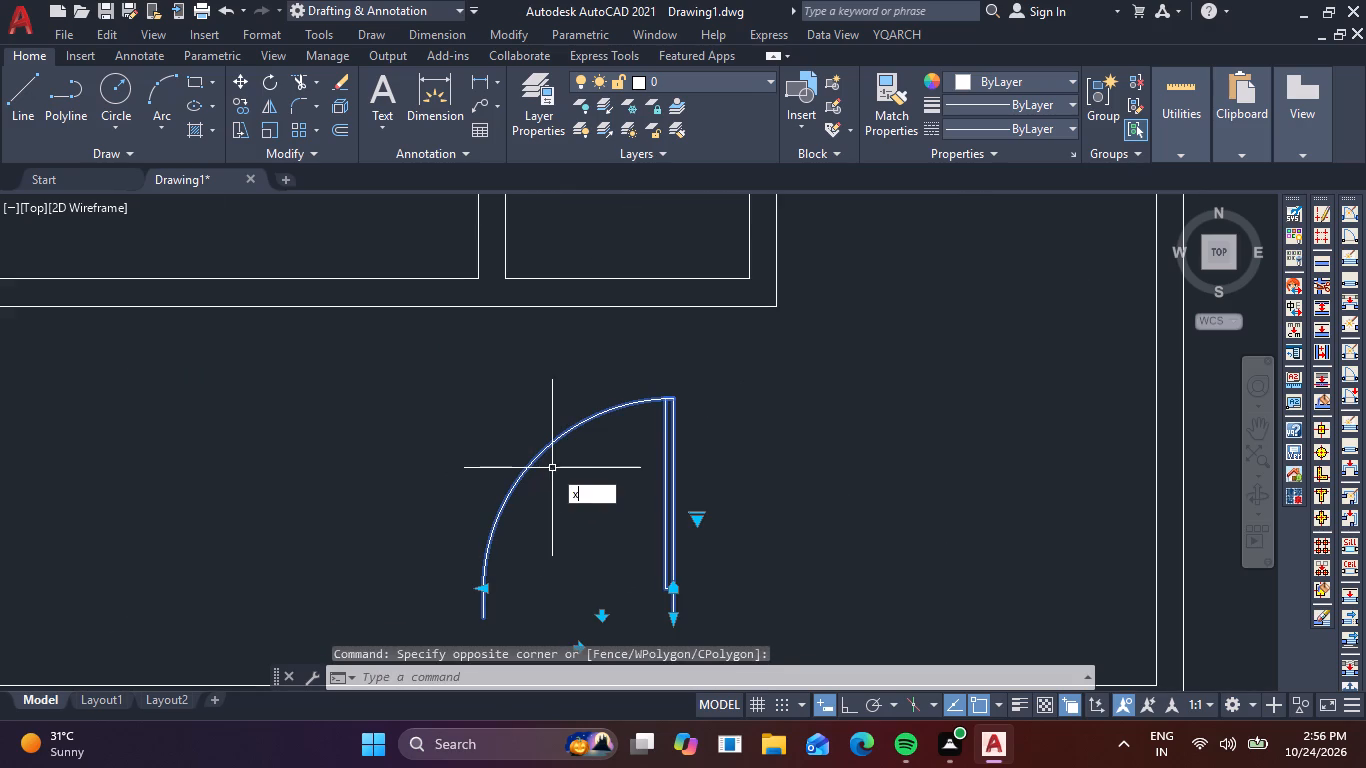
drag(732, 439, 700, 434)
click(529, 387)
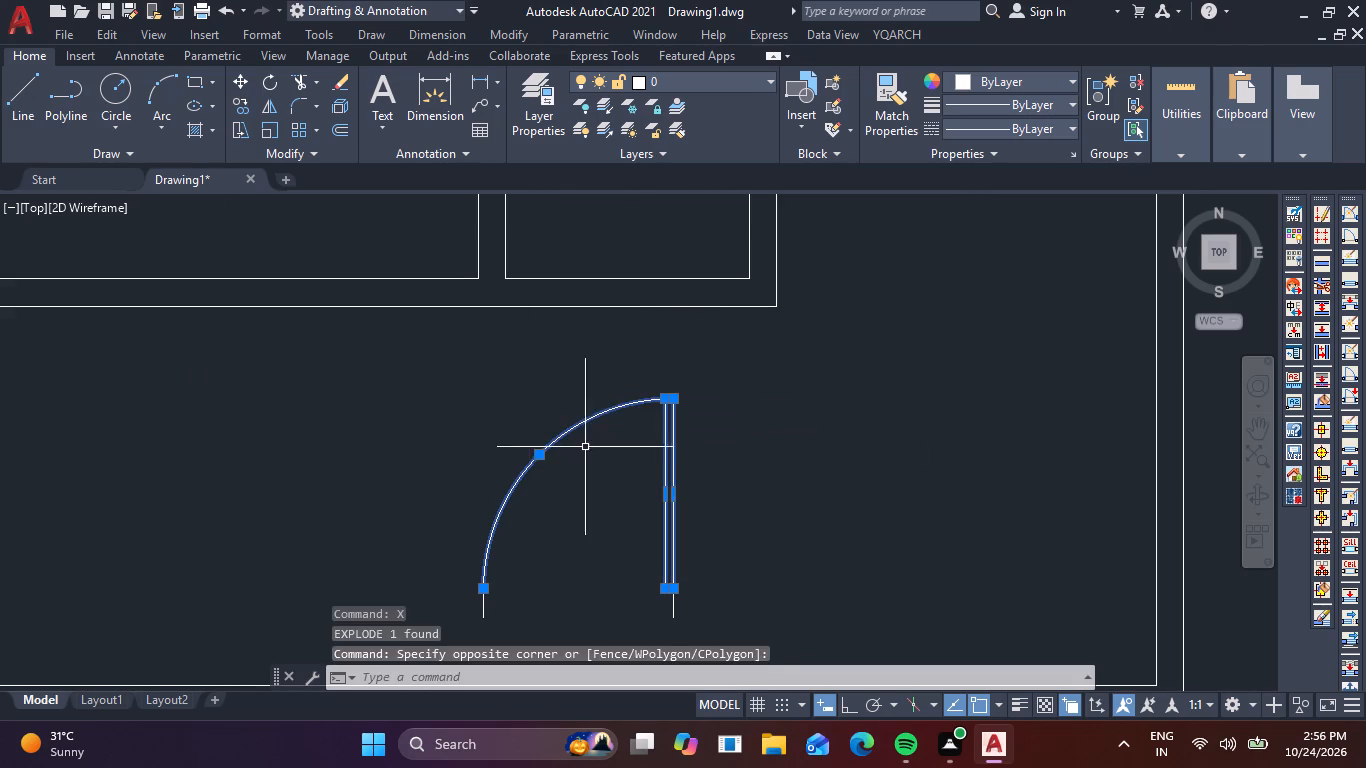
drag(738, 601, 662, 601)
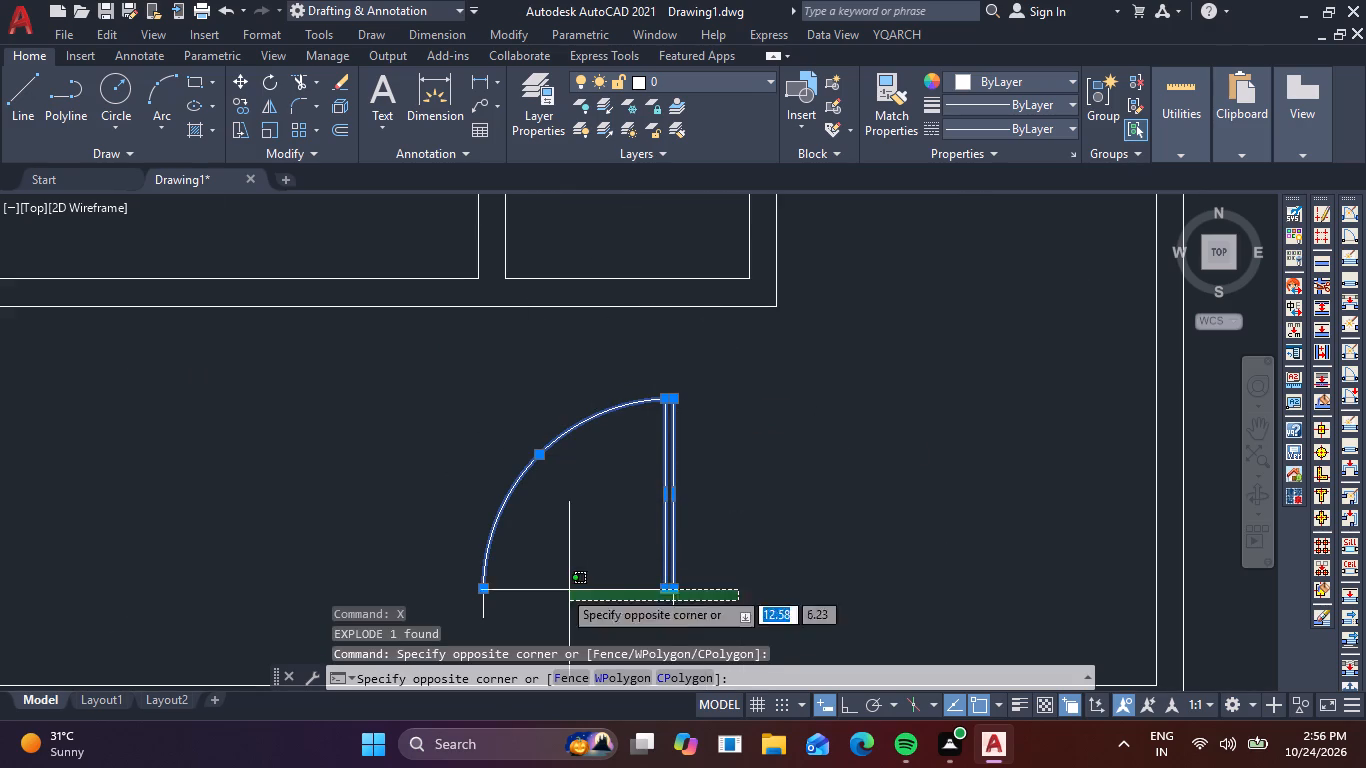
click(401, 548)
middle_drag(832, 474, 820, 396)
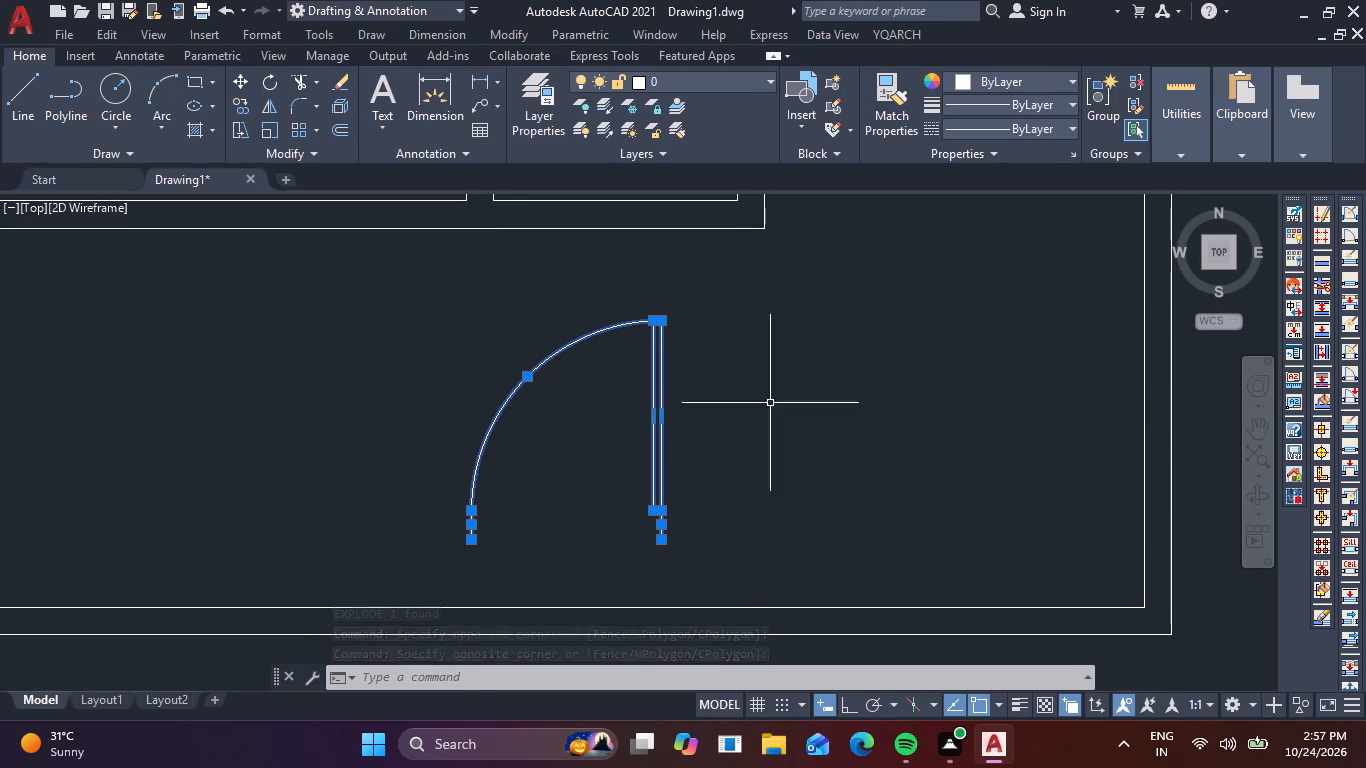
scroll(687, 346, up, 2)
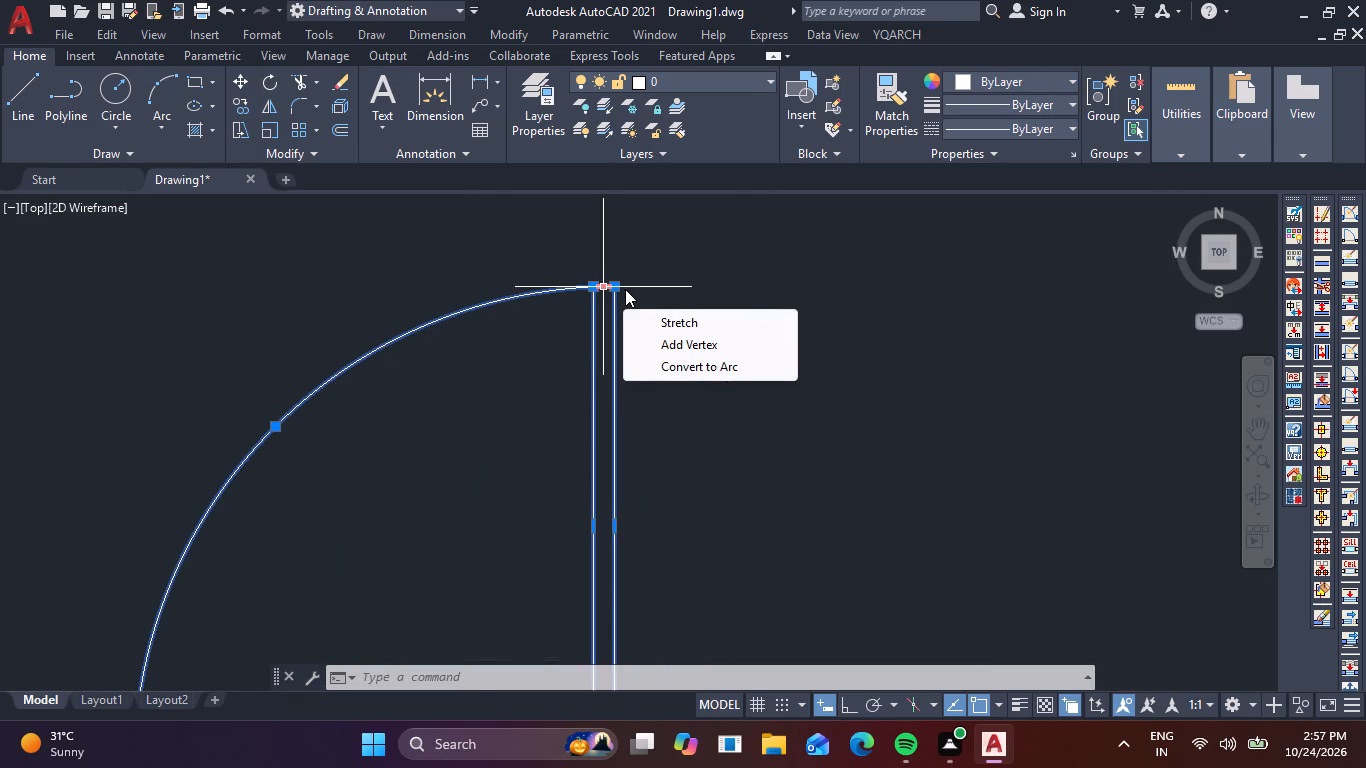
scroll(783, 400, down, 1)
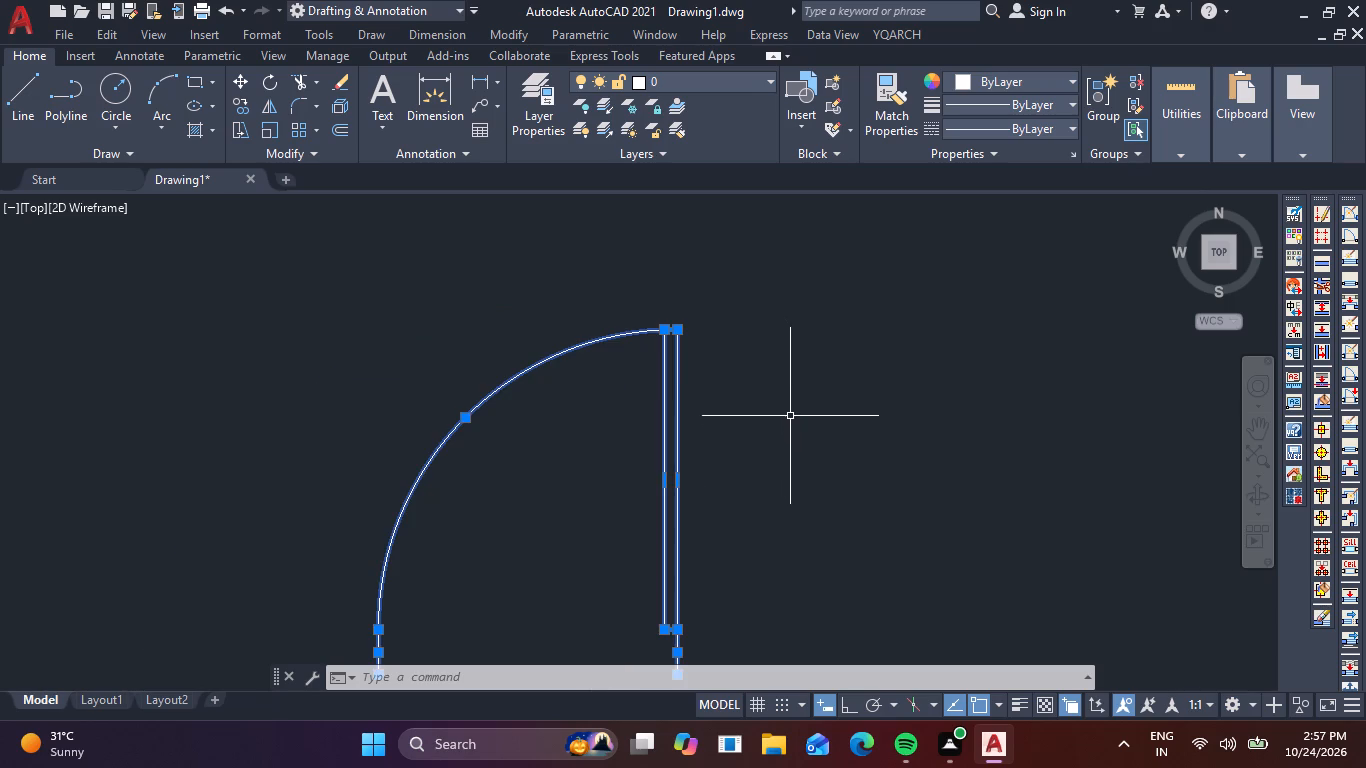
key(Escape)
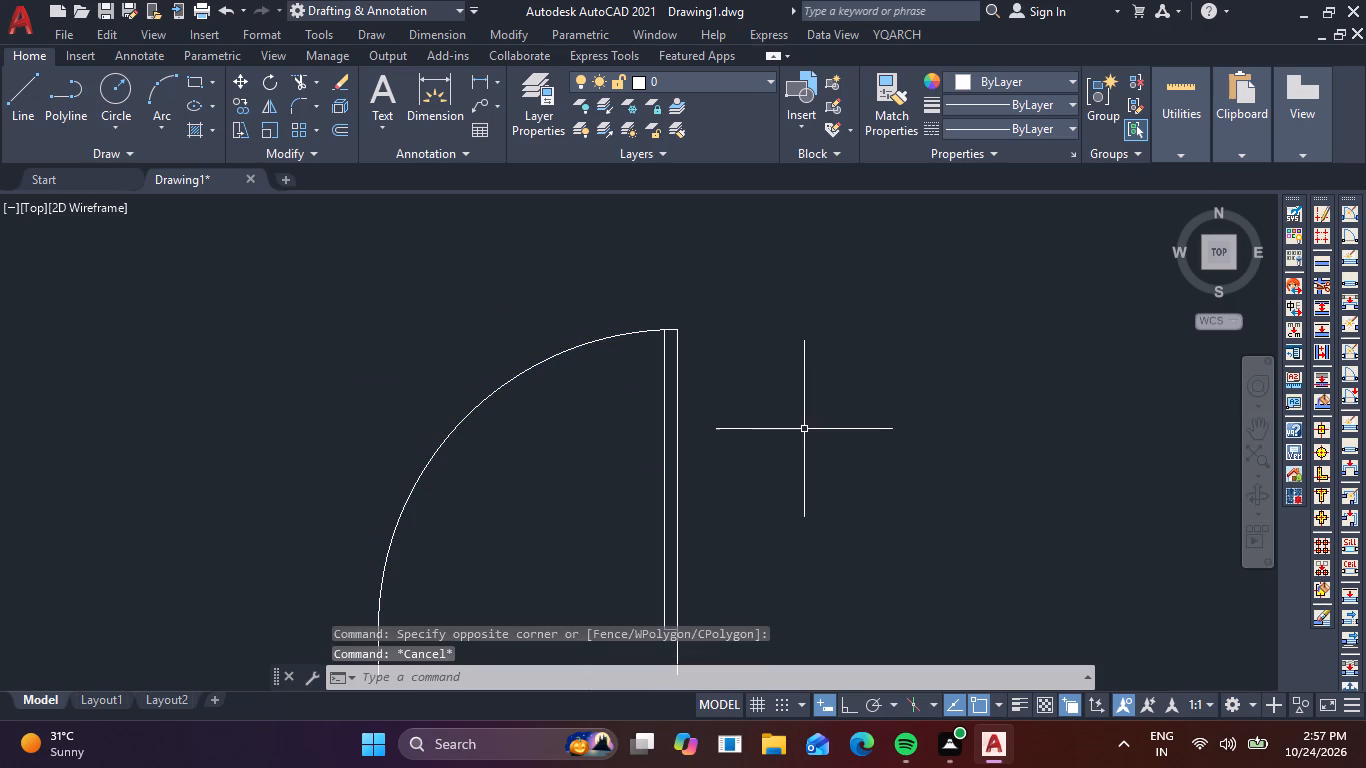
Undo the explode of the loose 1.4 m door and the scaling done before it.
scroll(804, 429, down, 2)
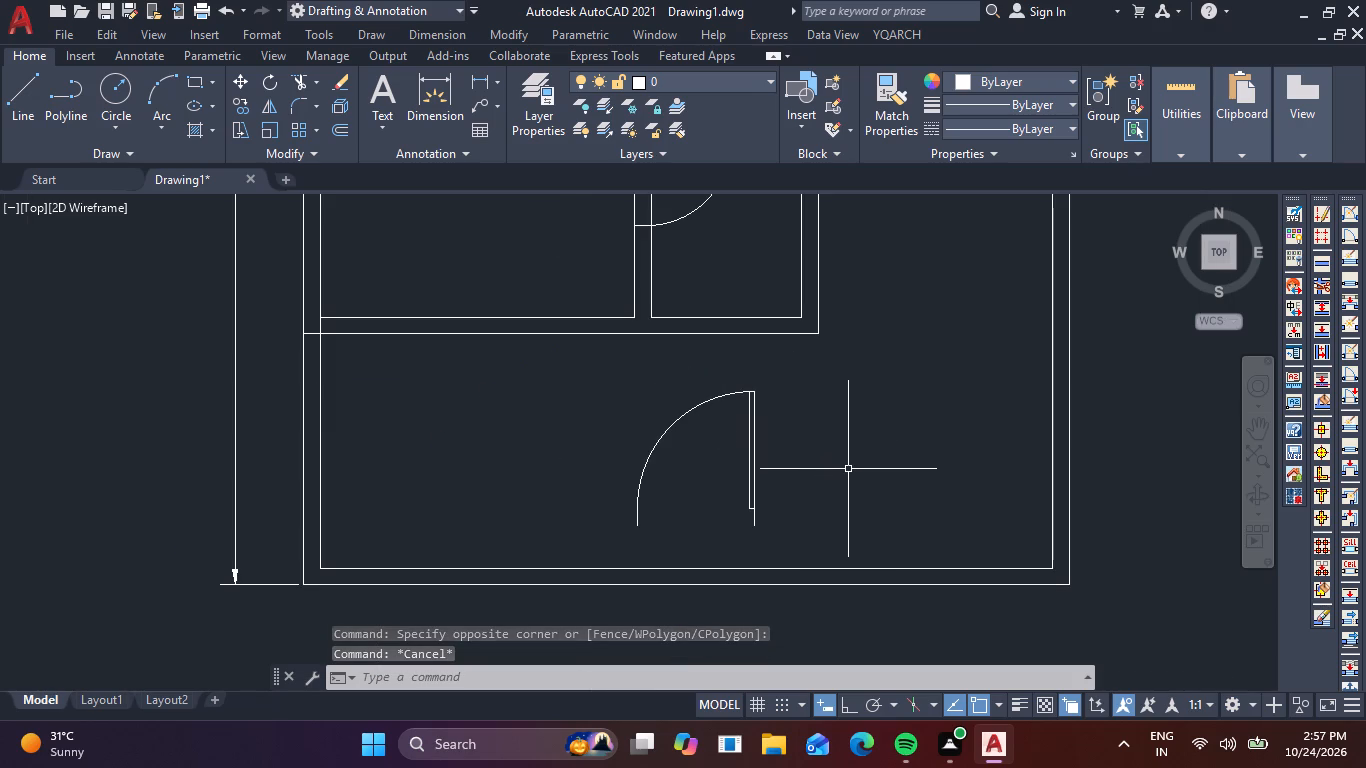
key(ctrl+z)
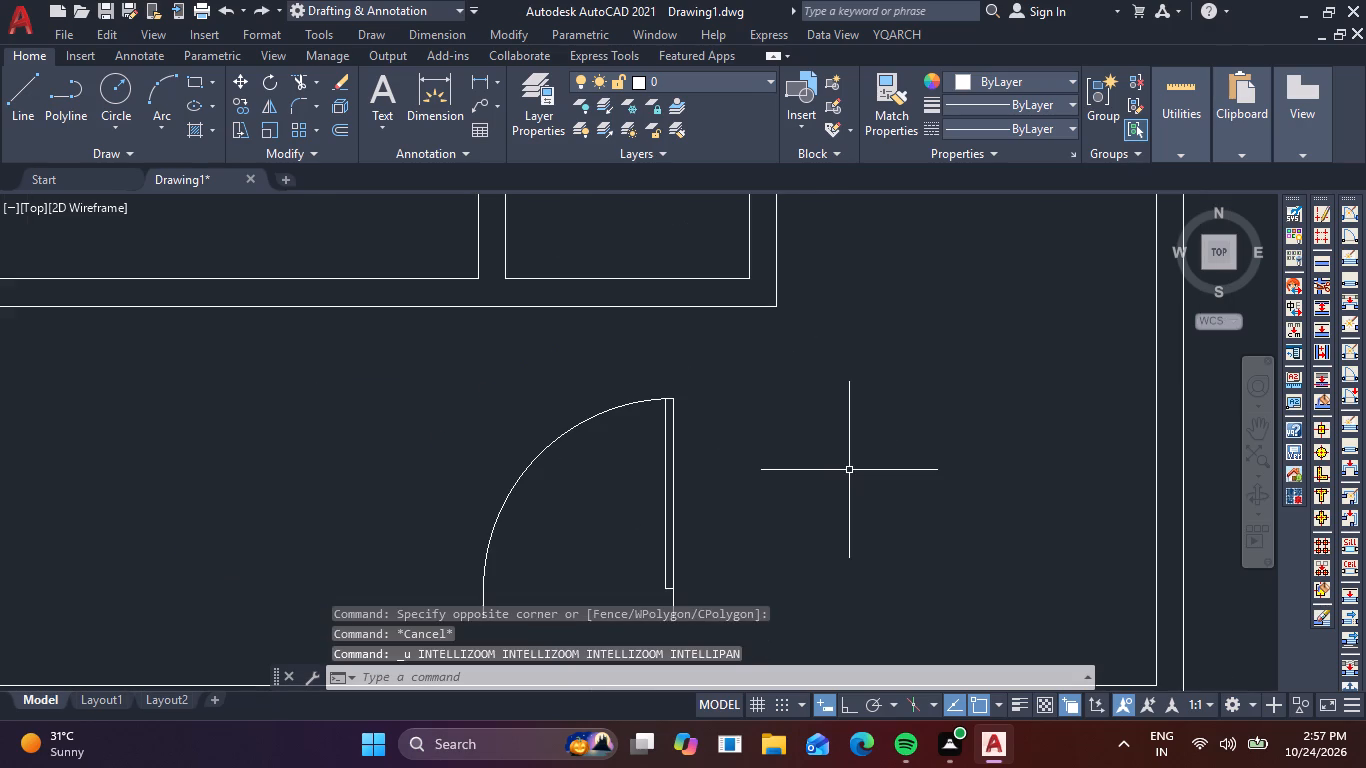
key(ctrl+z)
key(ctrl+z)
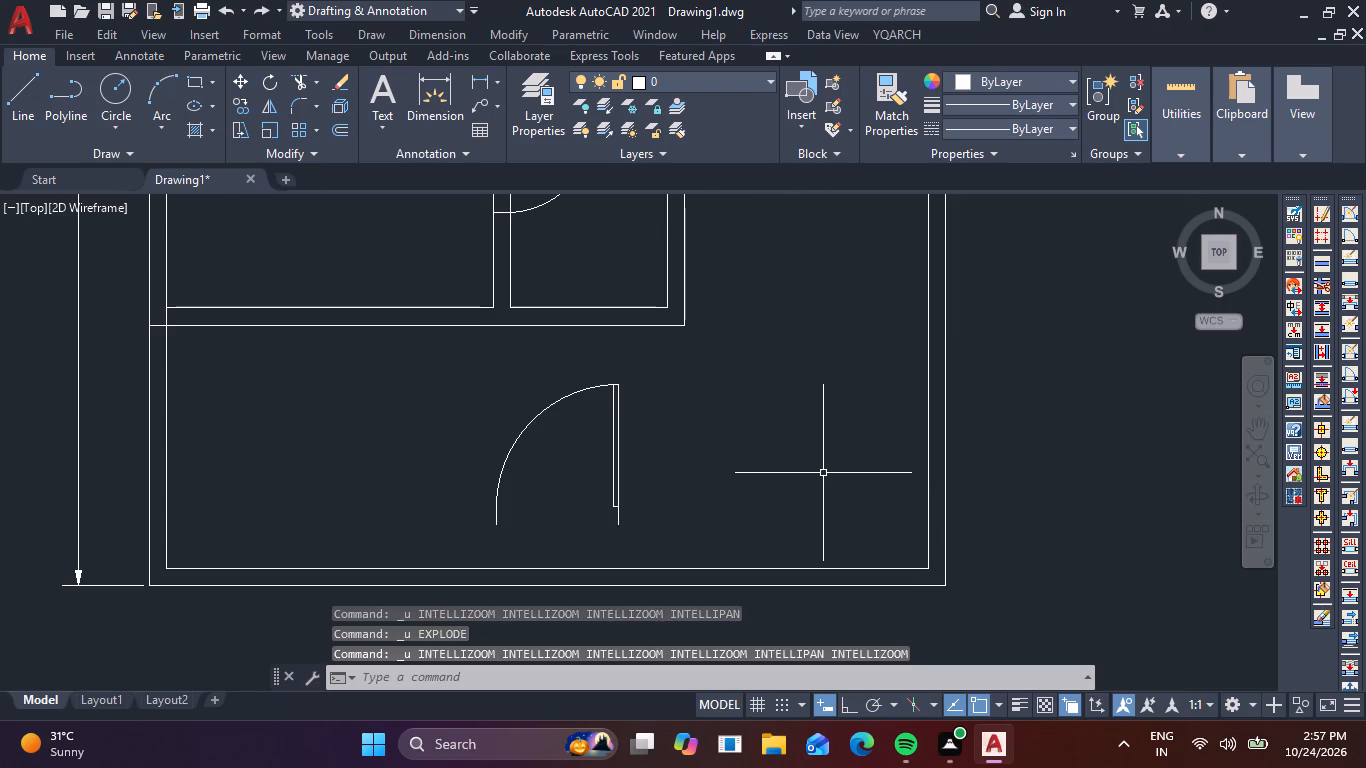
key(ctrl+z)
click(653, 442)
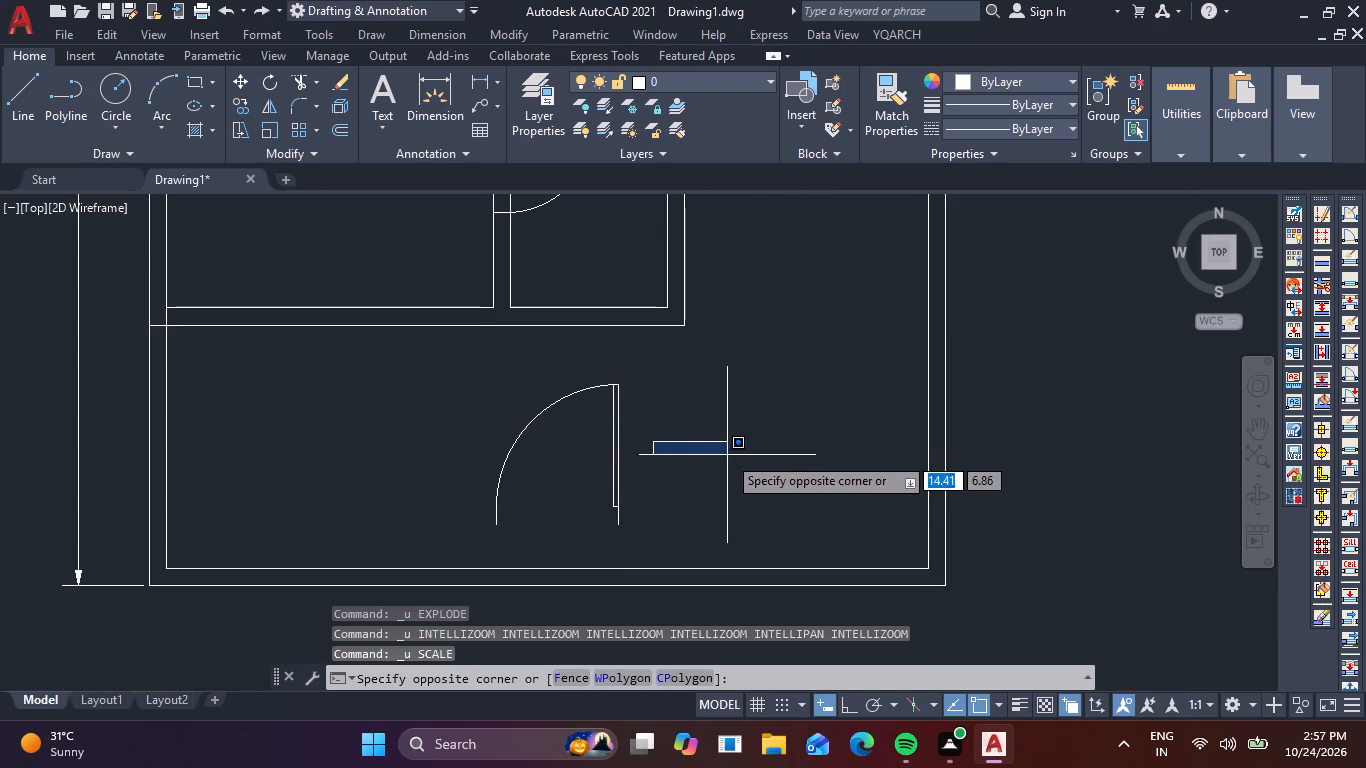
key(Escape)
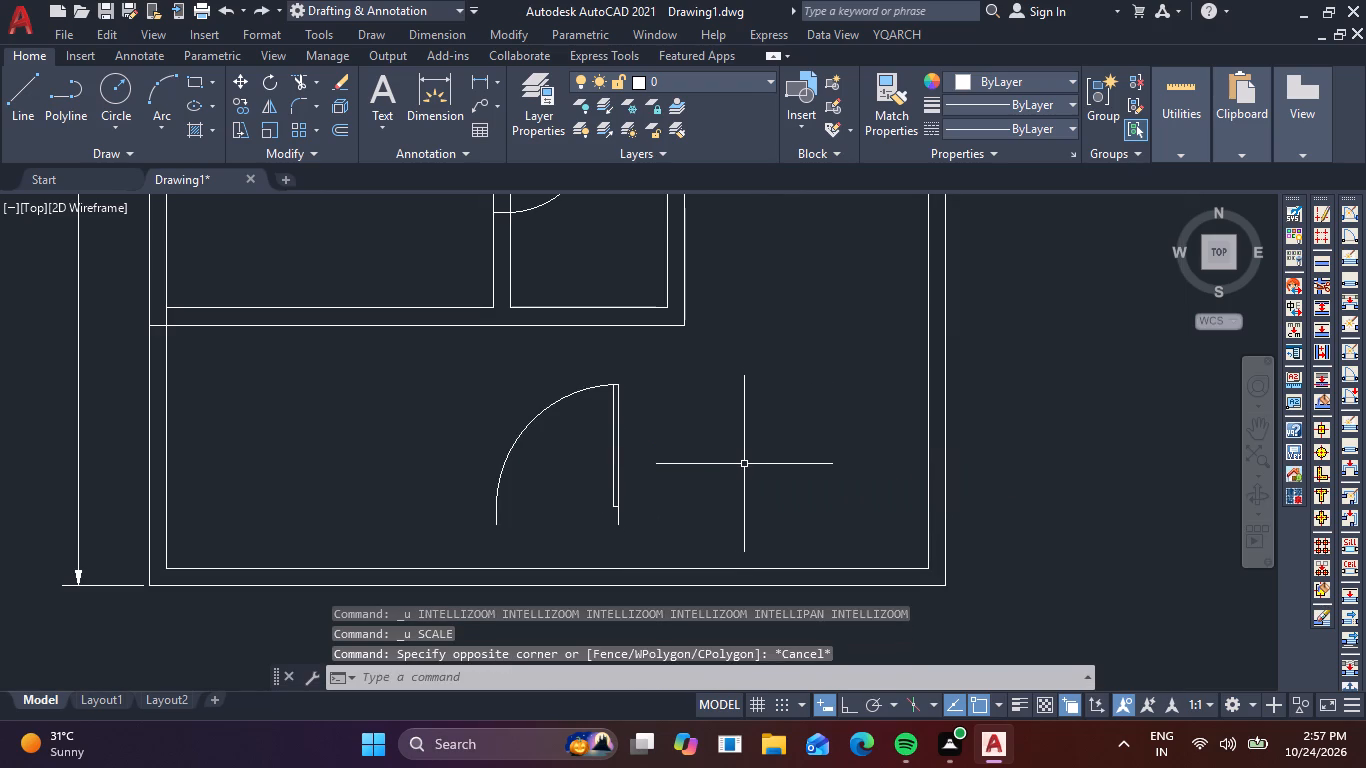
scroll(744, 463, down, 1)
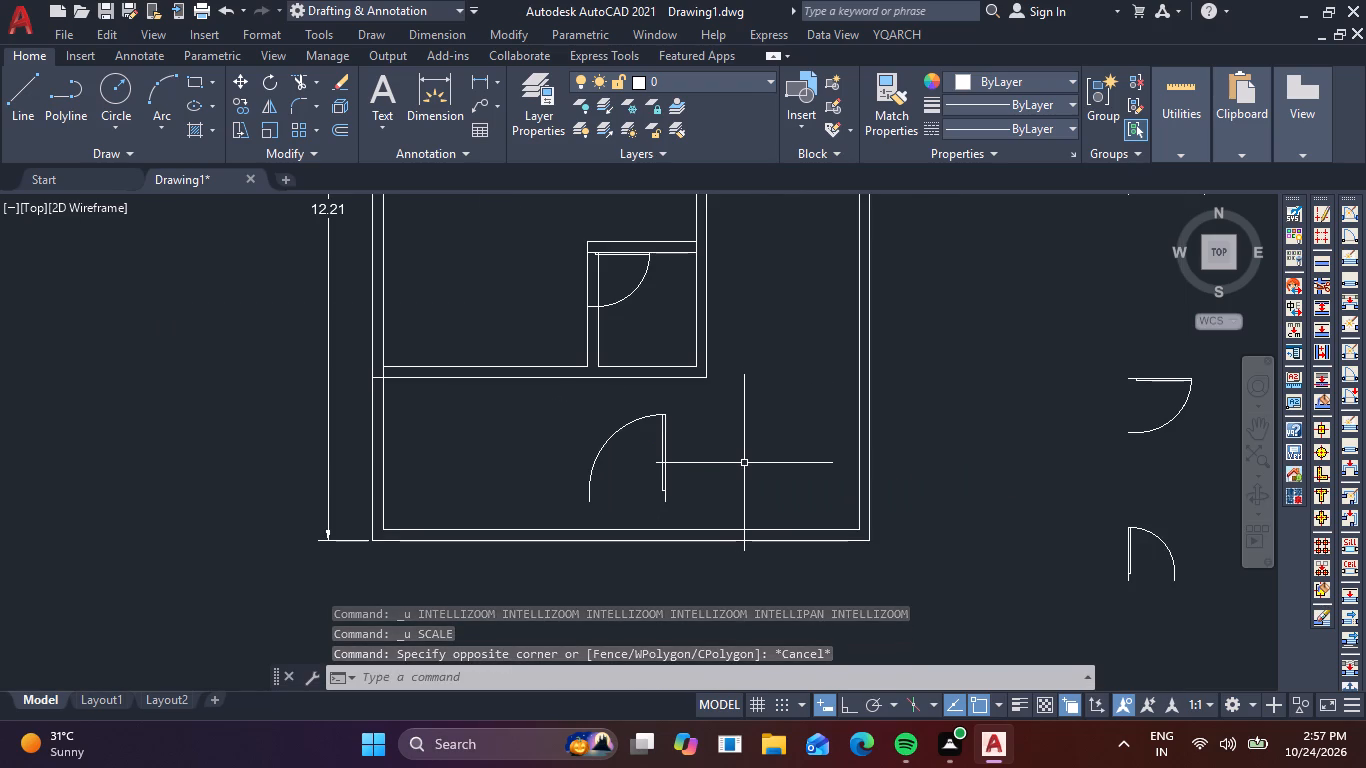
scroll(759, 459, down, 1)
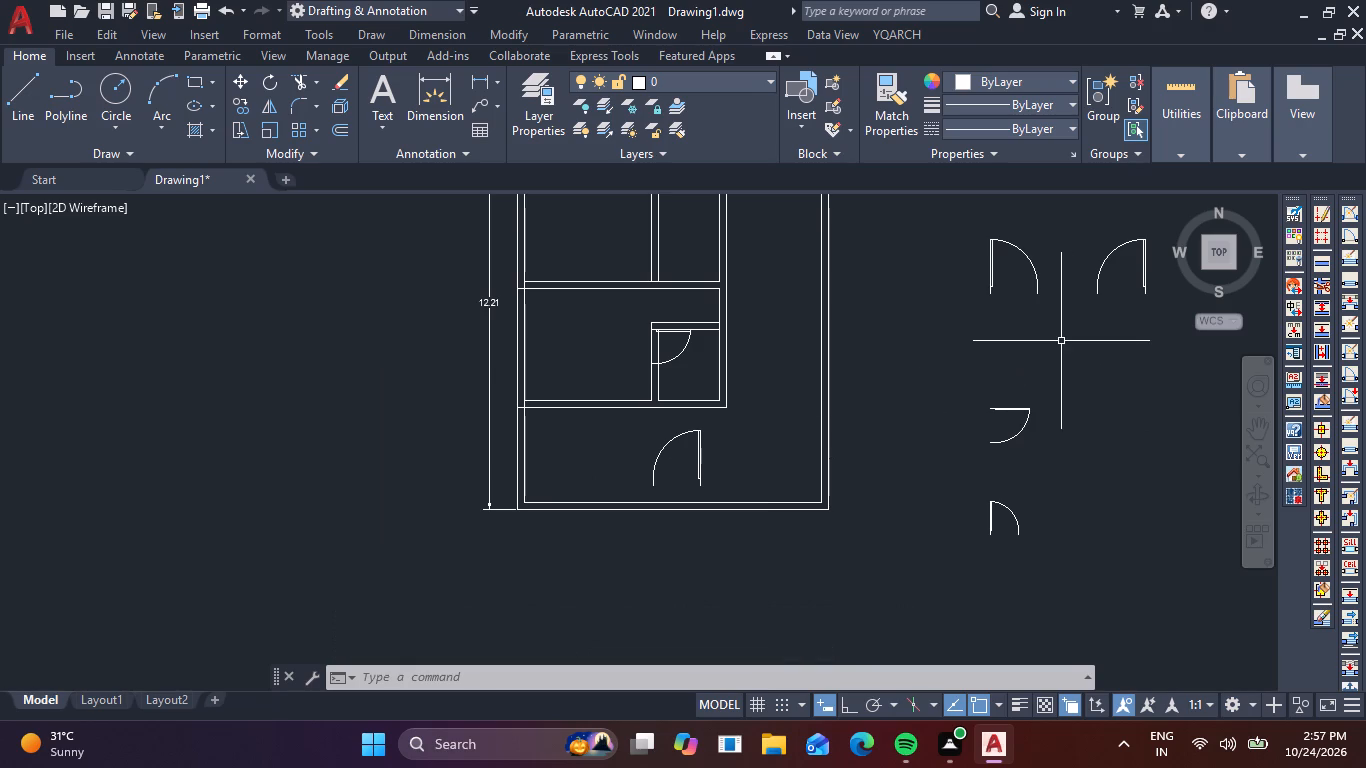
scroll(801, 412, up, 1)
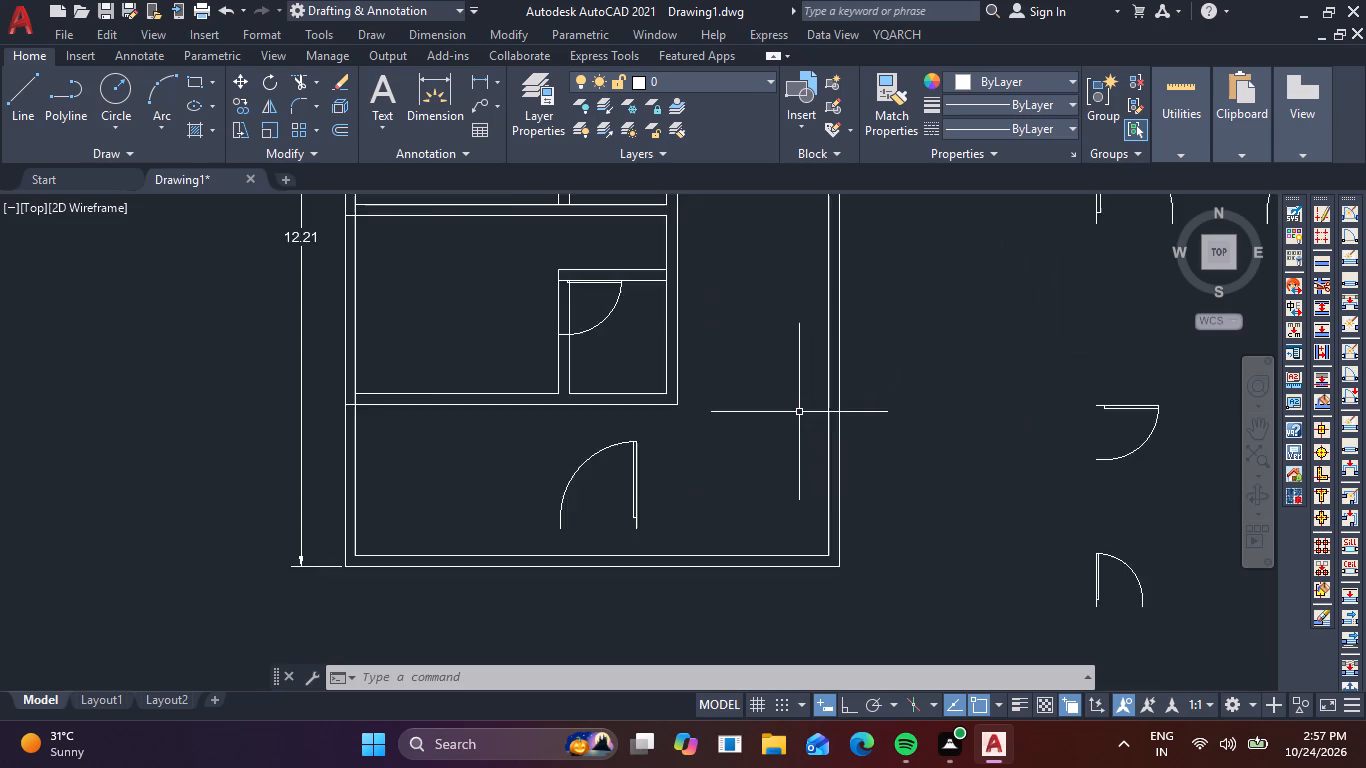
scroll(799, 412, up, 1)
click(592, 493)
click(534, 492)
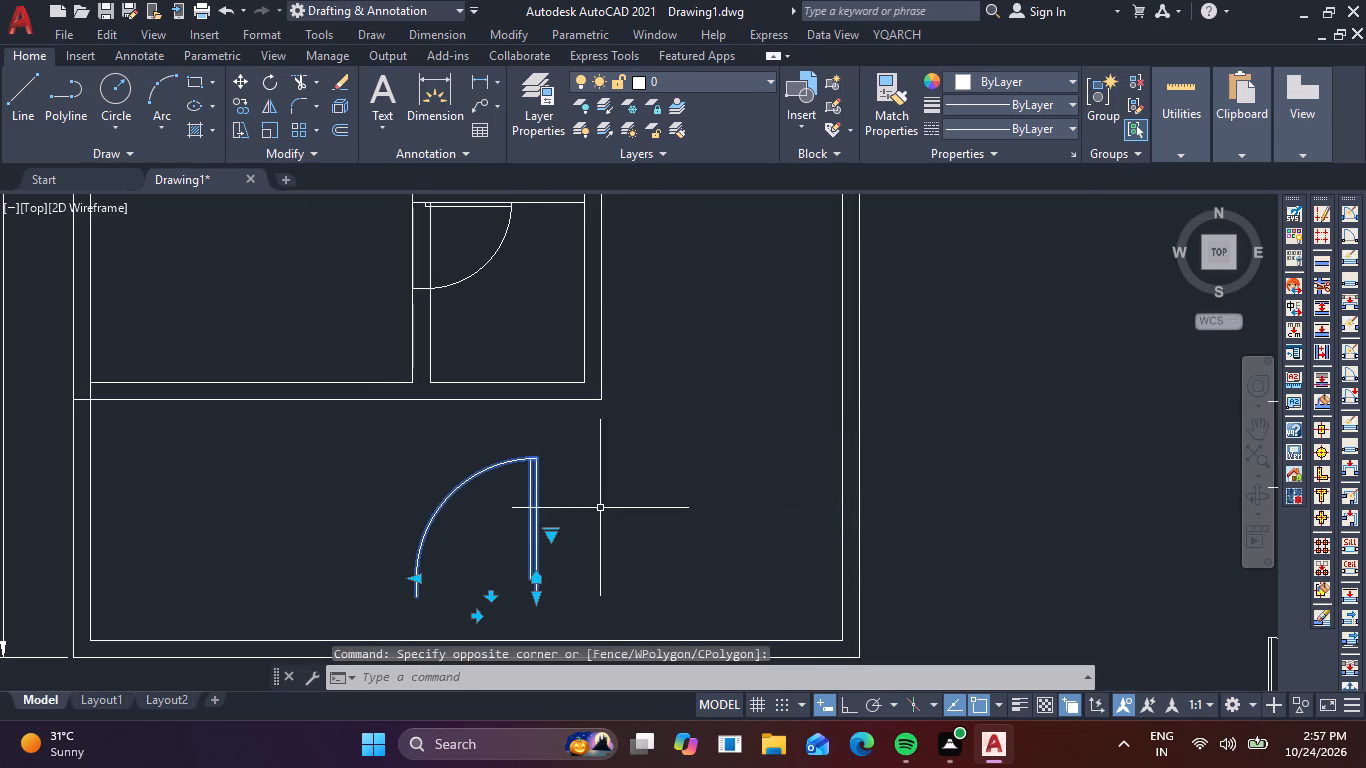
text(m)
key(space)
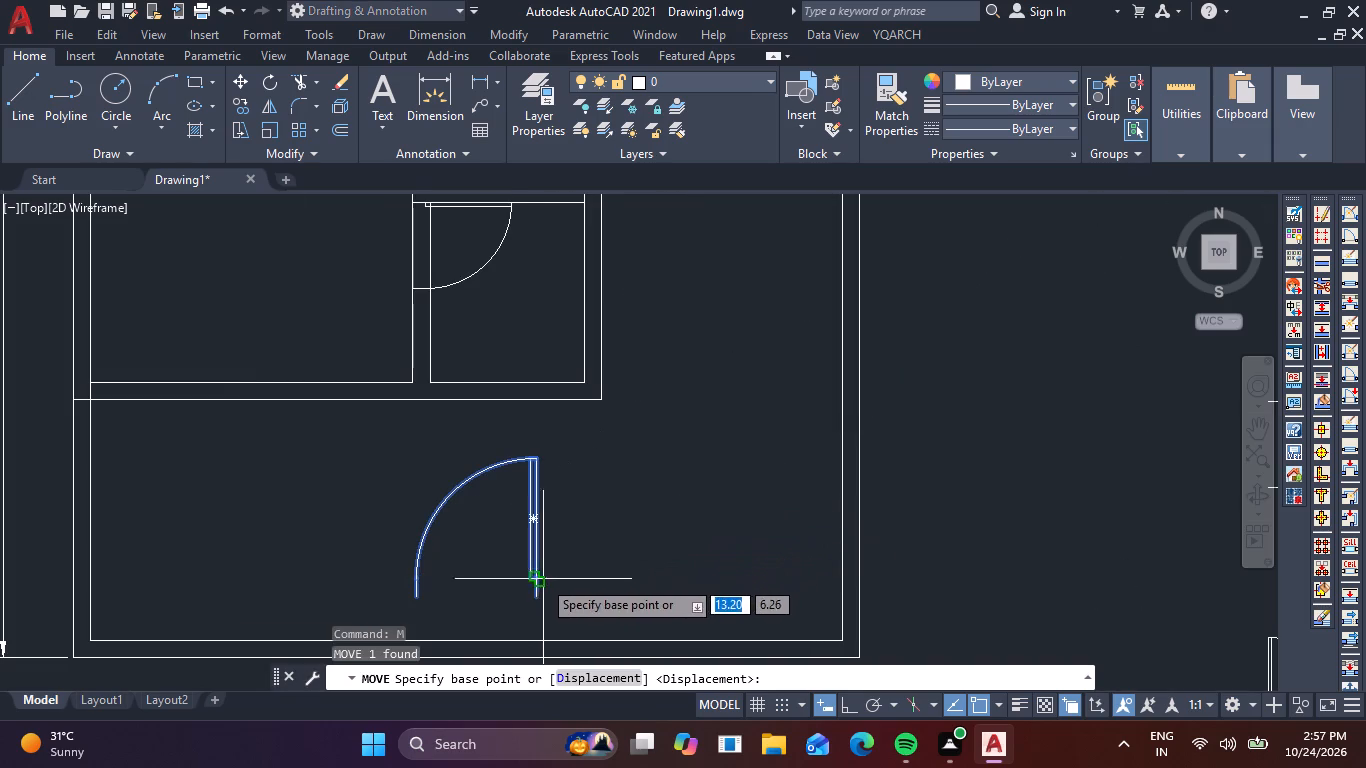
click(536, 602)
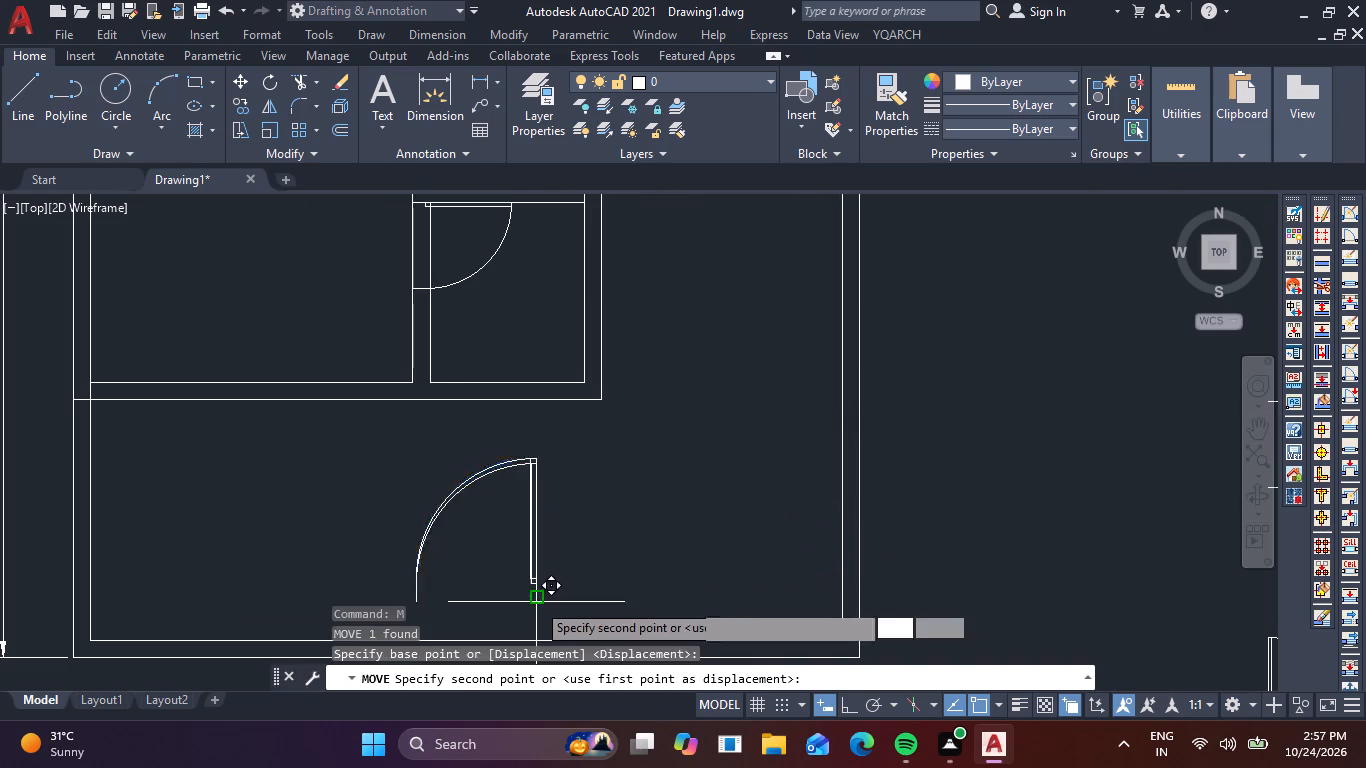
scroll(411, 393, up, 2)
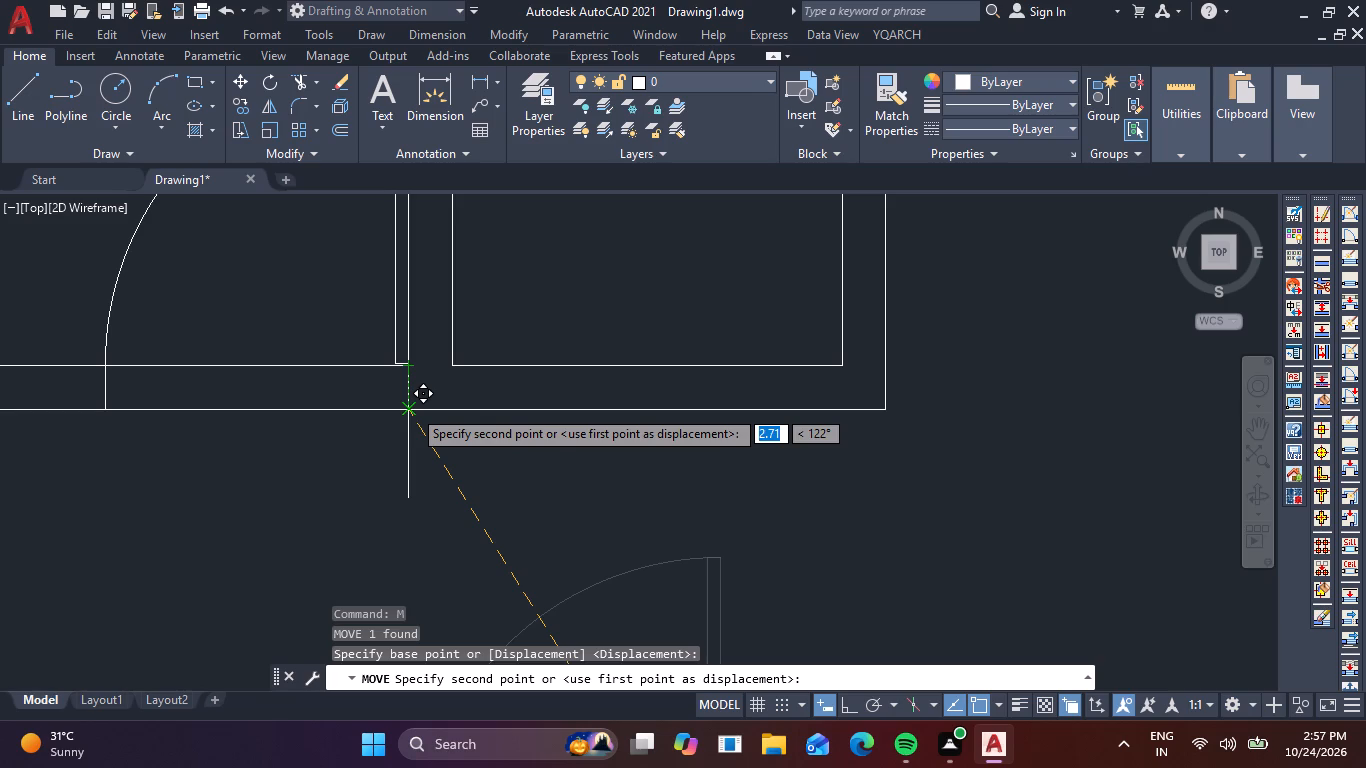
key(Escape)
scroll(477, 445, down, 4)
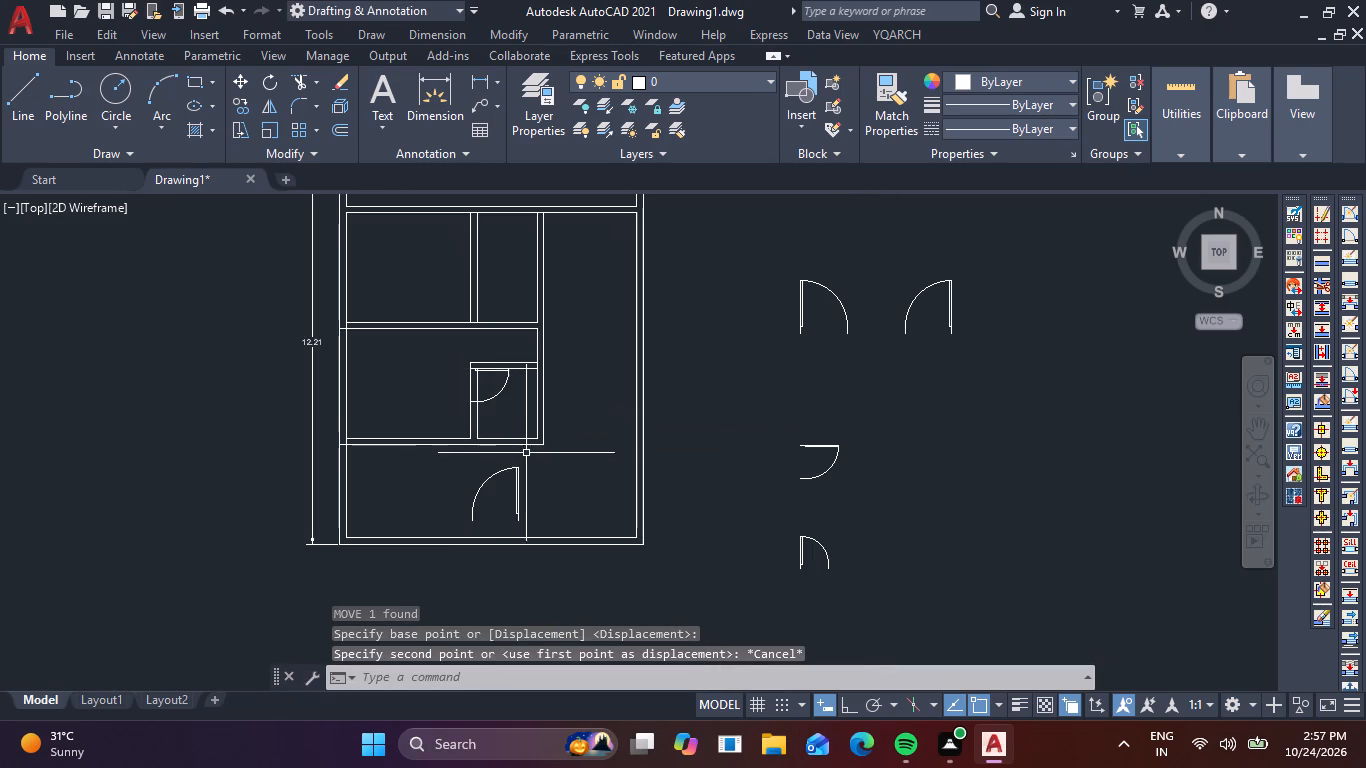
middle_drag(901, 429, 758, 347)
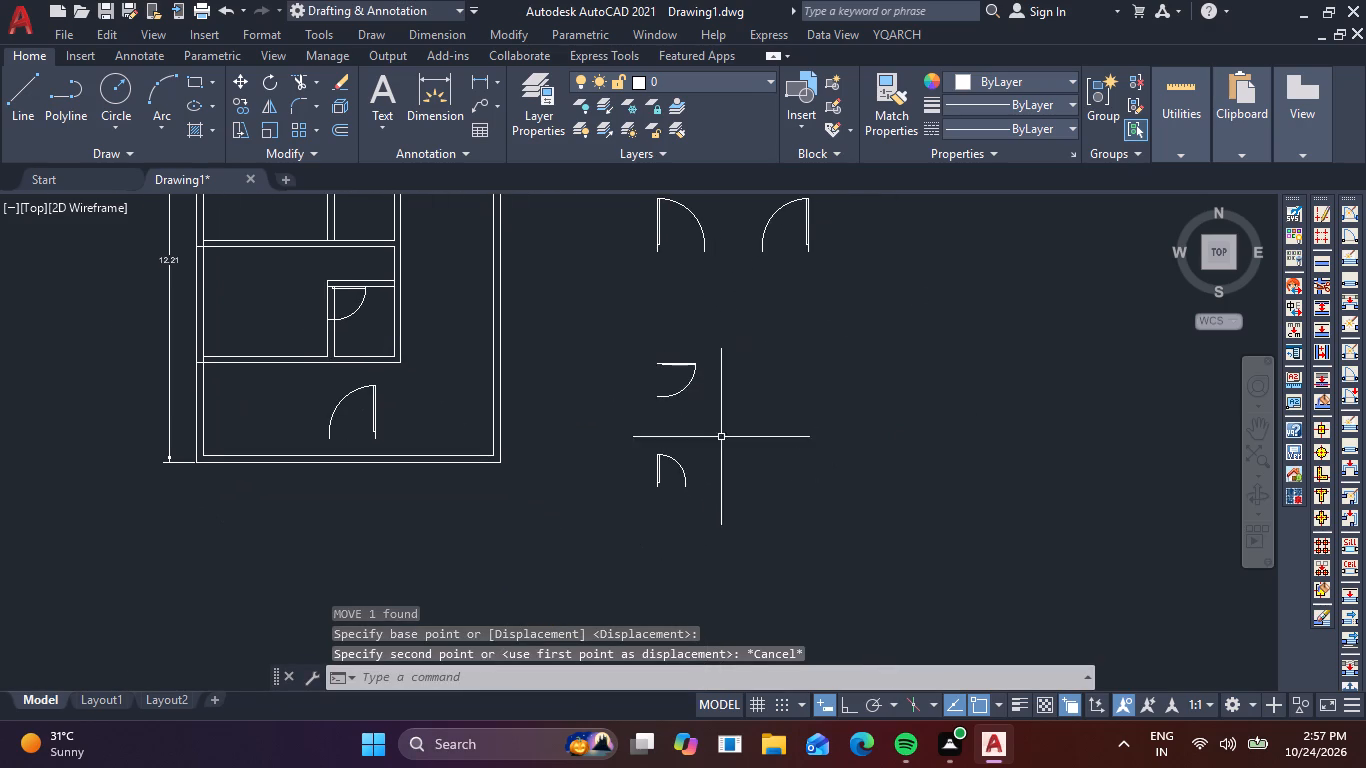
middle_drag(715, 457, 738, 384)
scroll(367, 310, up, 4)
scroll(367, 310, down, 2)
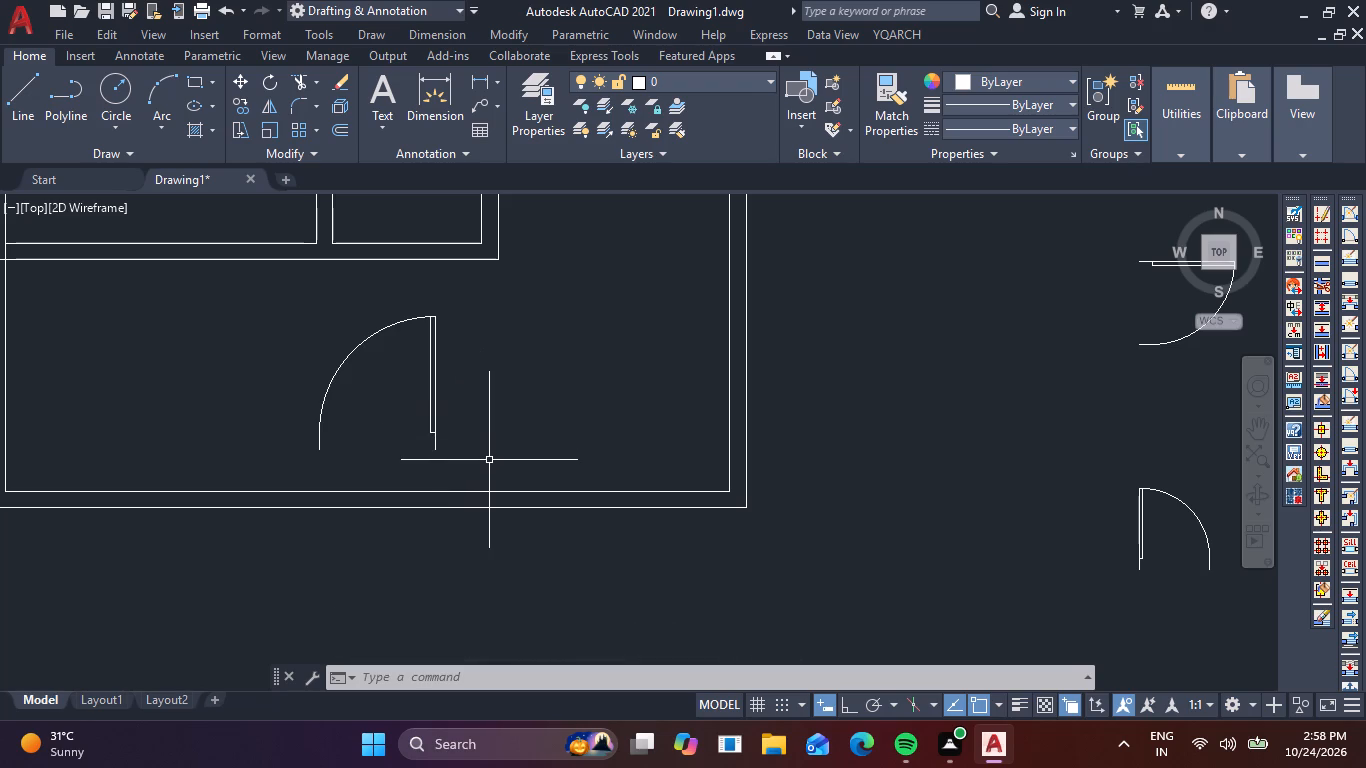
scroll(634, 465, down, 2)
With Ortho on, draw a 1.4 m horizontal line in the empty space below the floor plan and a 2.1 m vertical line up from its right end.
middle_drag(650, 495, 656, 385)
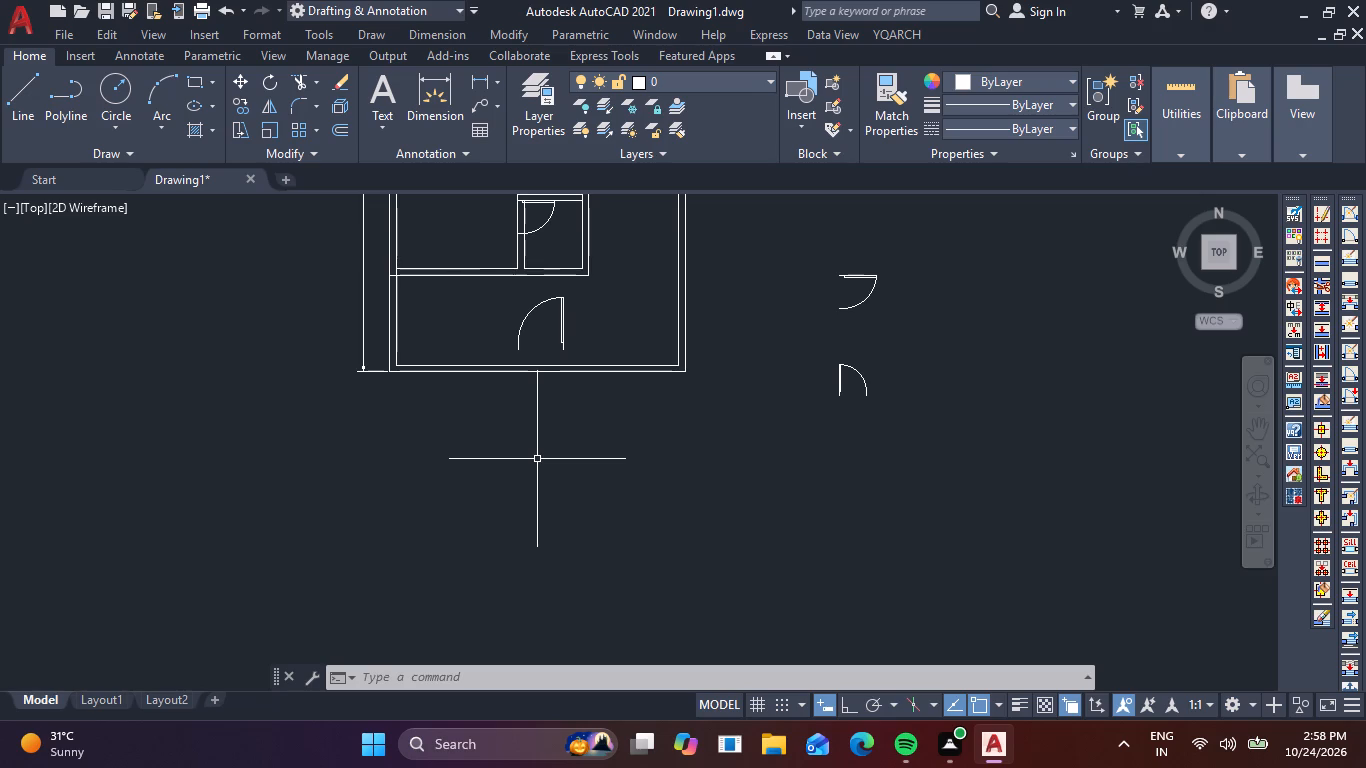
middle_drag(500, 422, 536, 317)
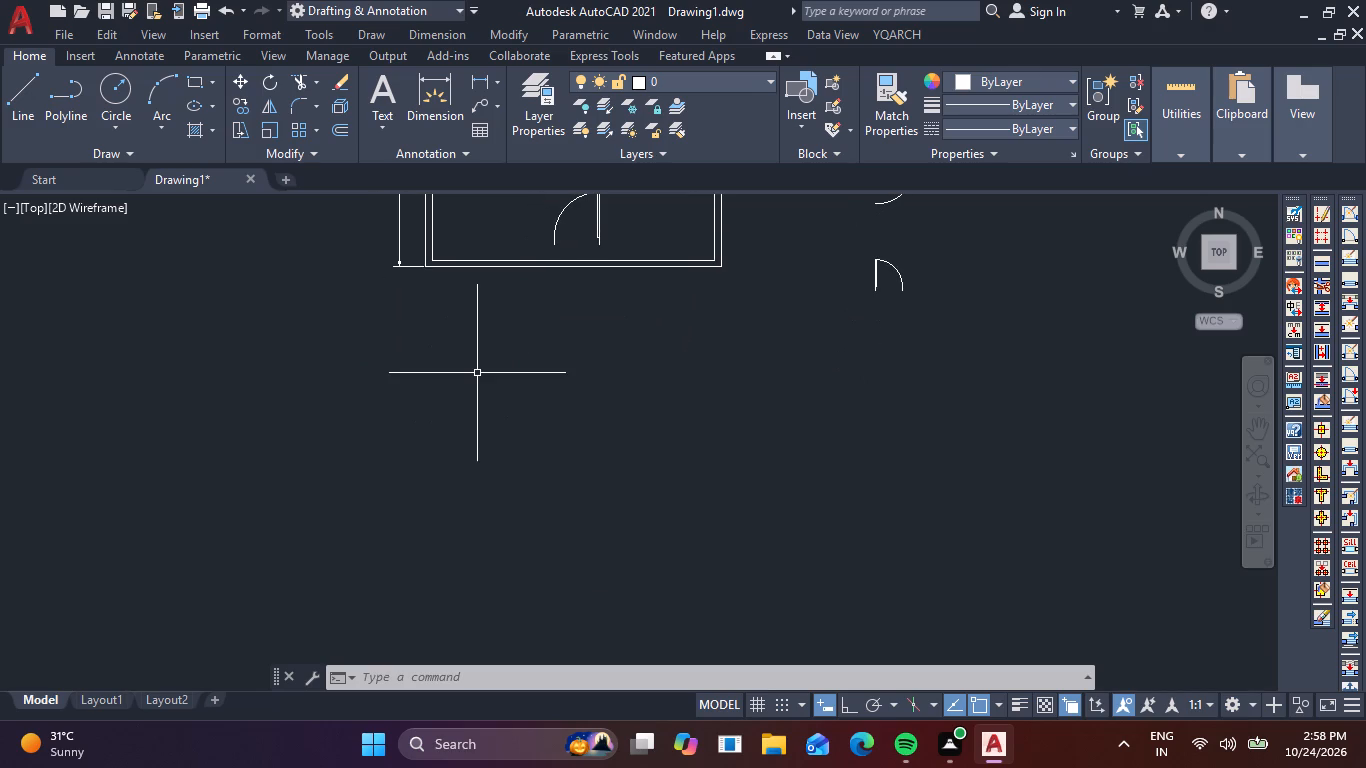
key(l)
key(space)
click(435, 484)
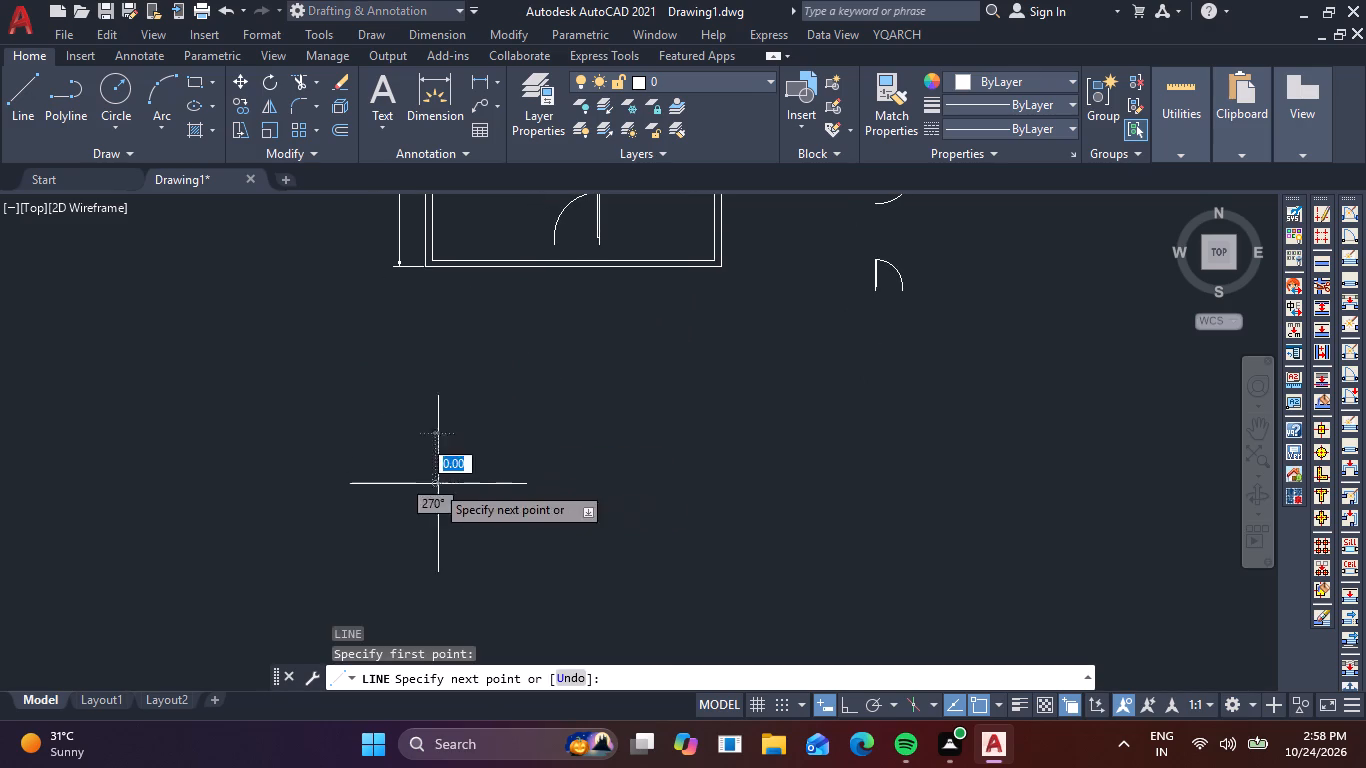
key(F8)
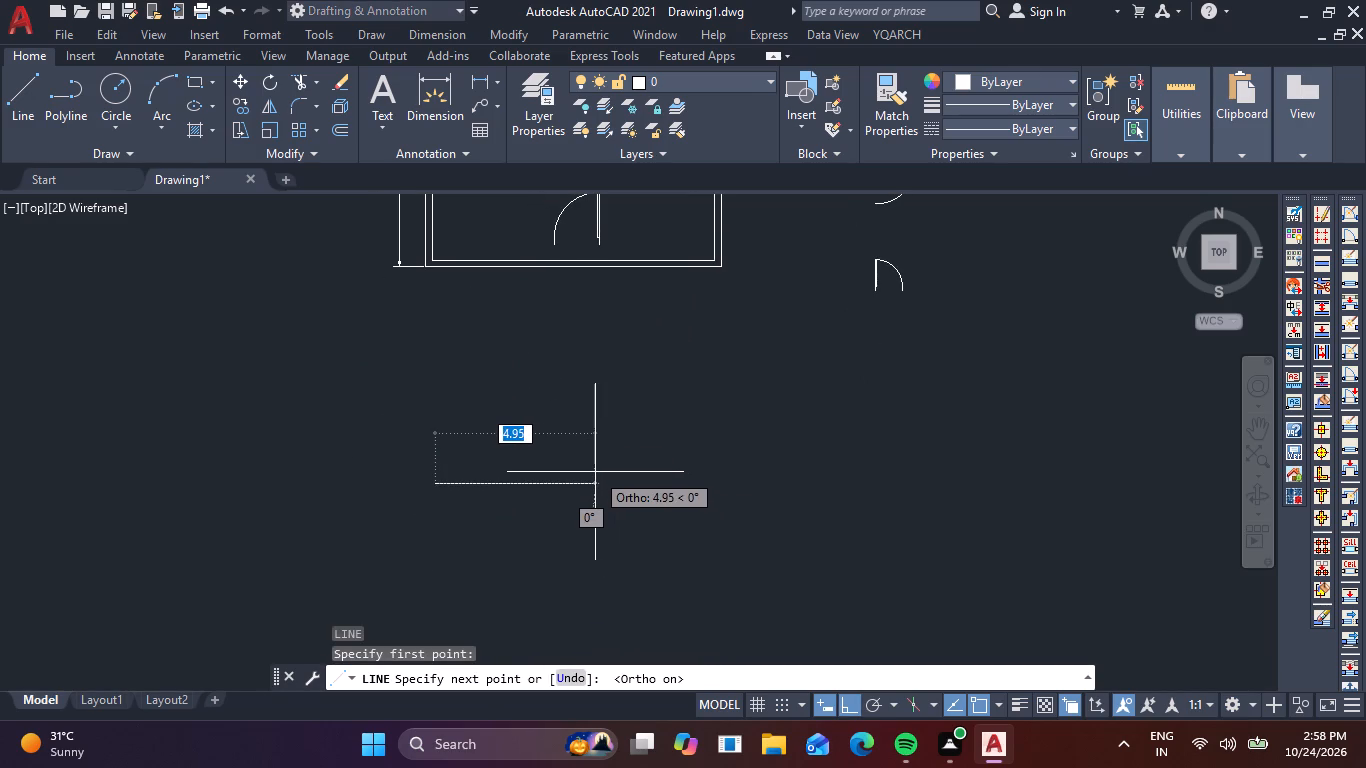
text(1.4)
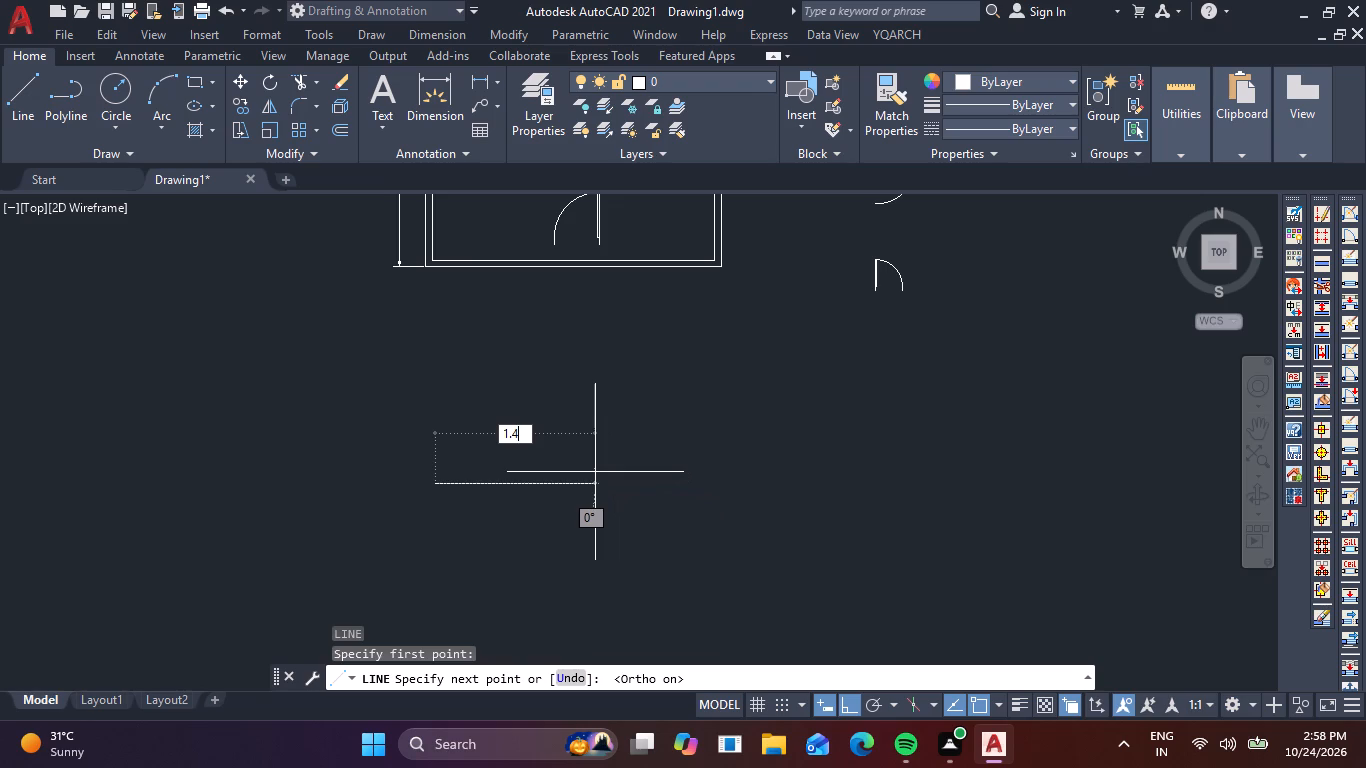
key(Return)
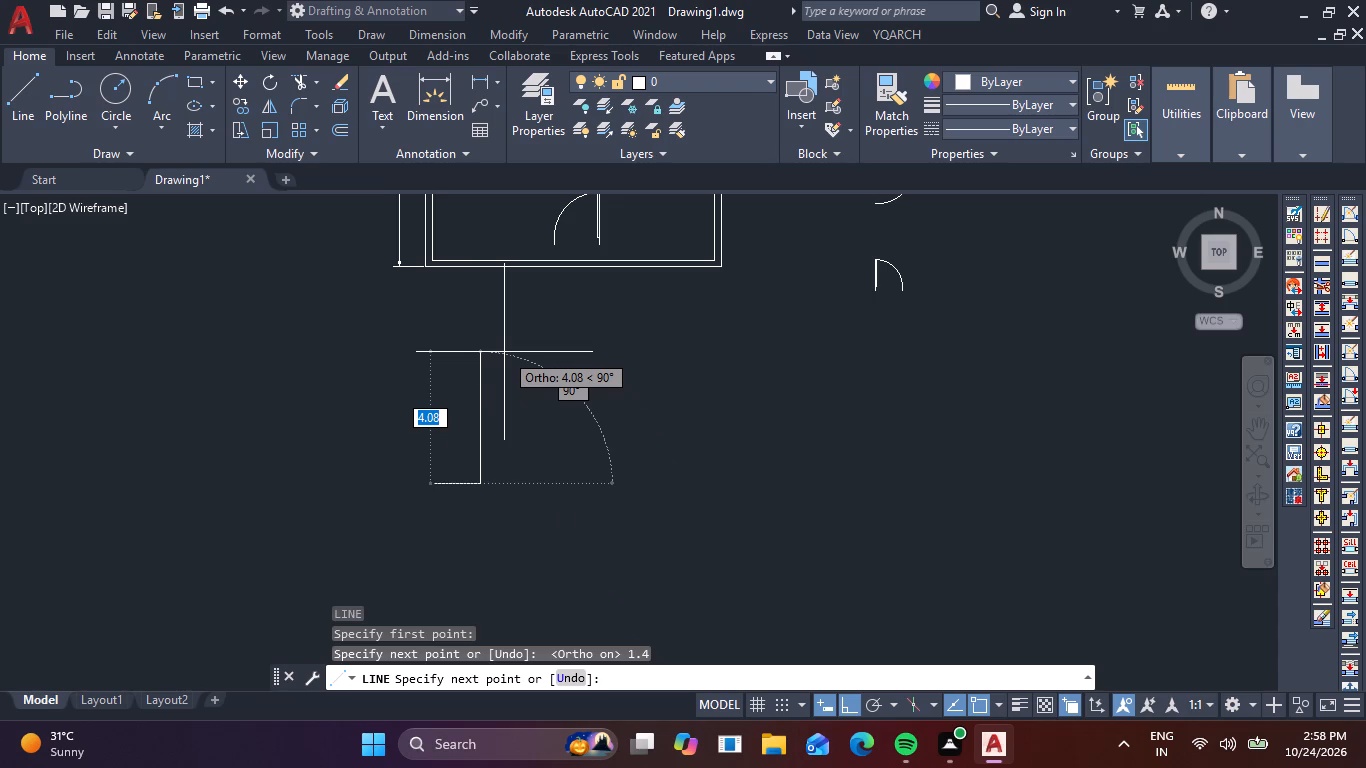
key(2)
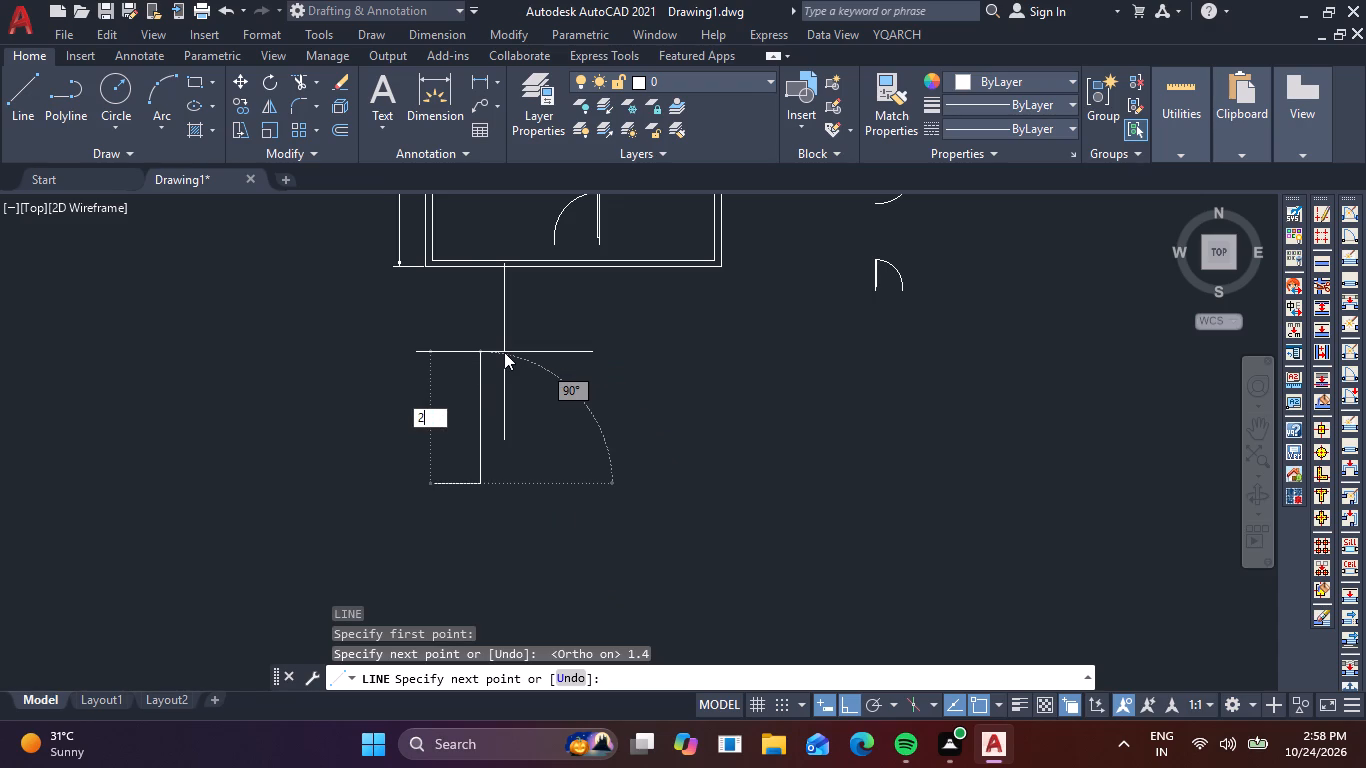
text(.1)
key(Return)
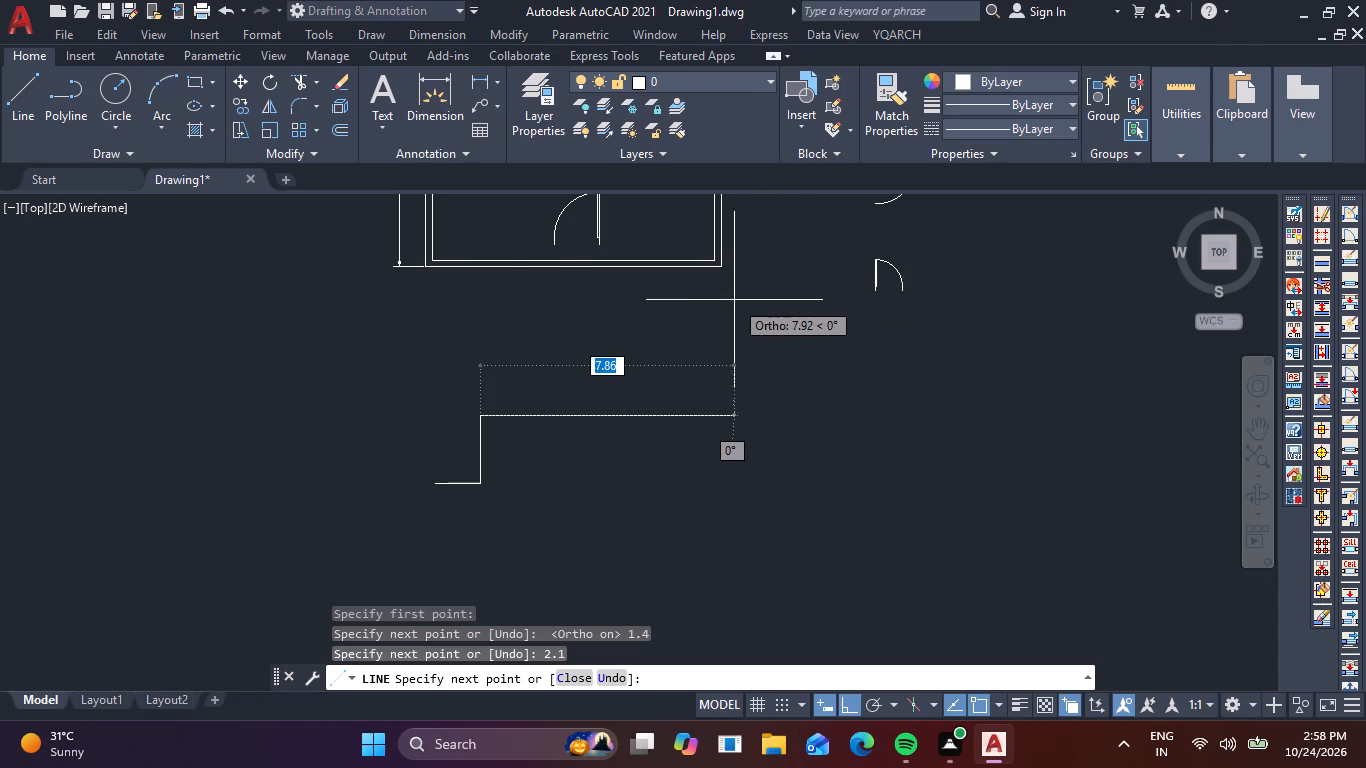
key(Escape)
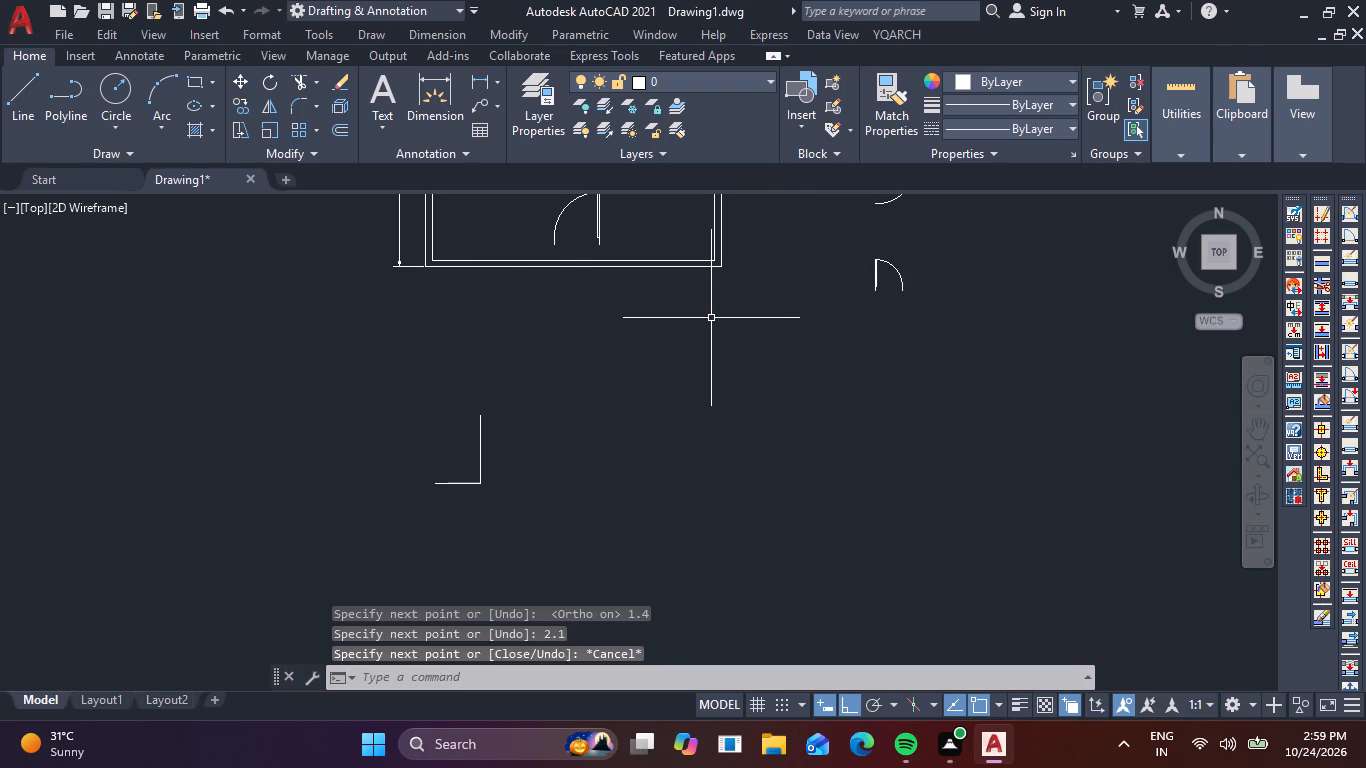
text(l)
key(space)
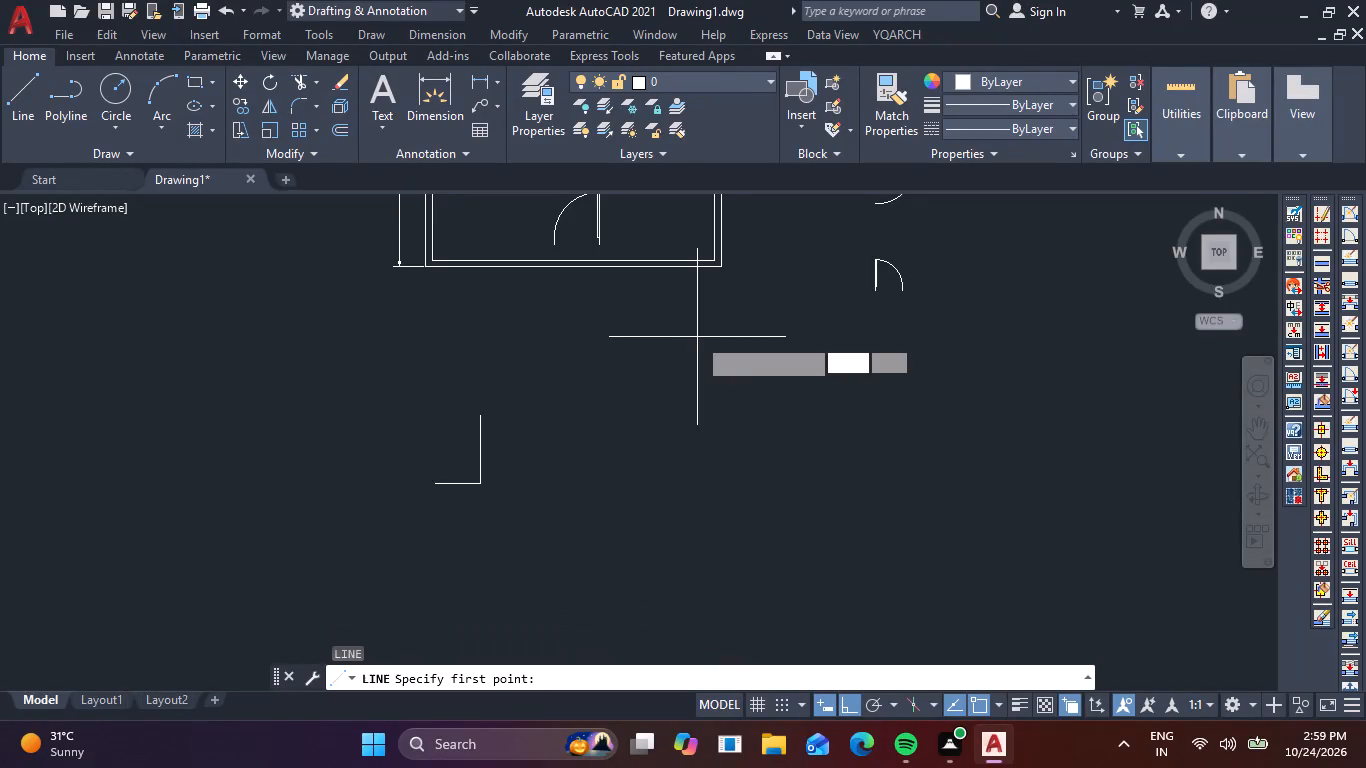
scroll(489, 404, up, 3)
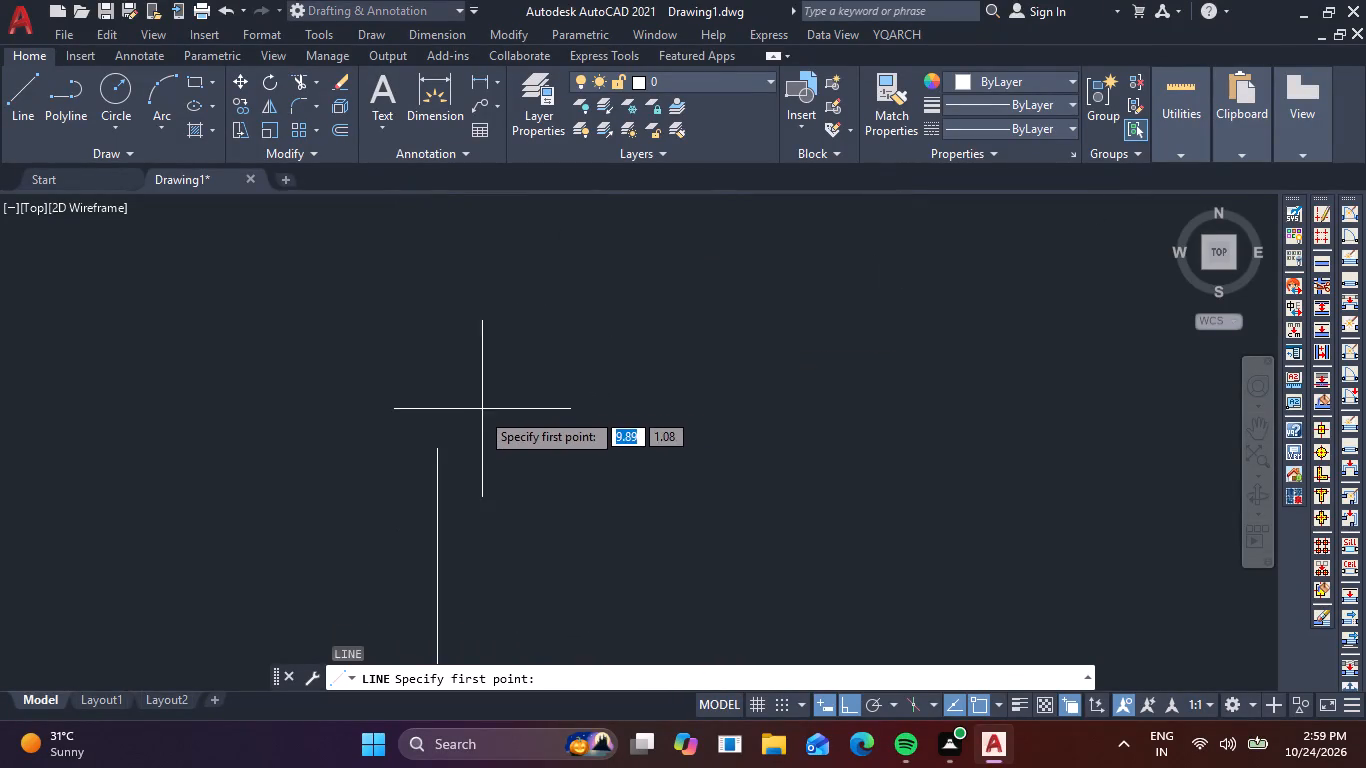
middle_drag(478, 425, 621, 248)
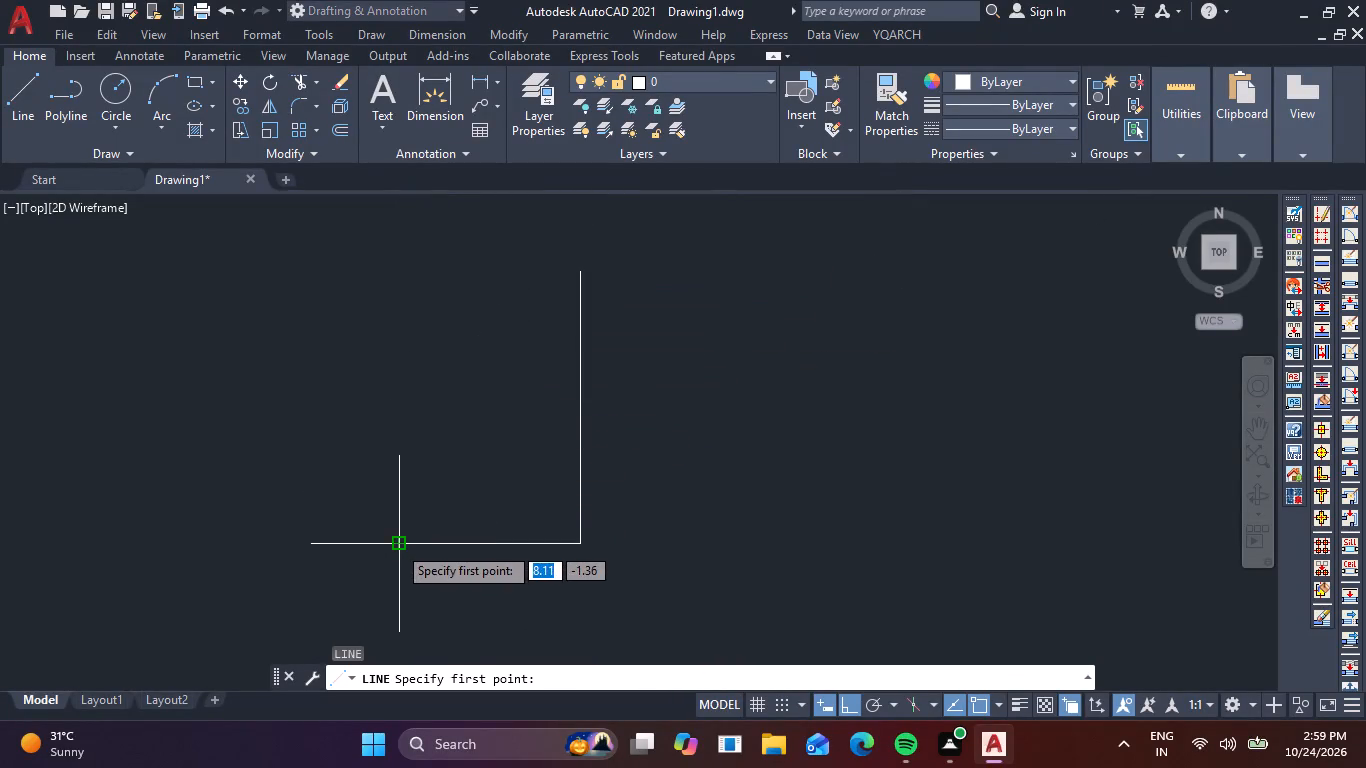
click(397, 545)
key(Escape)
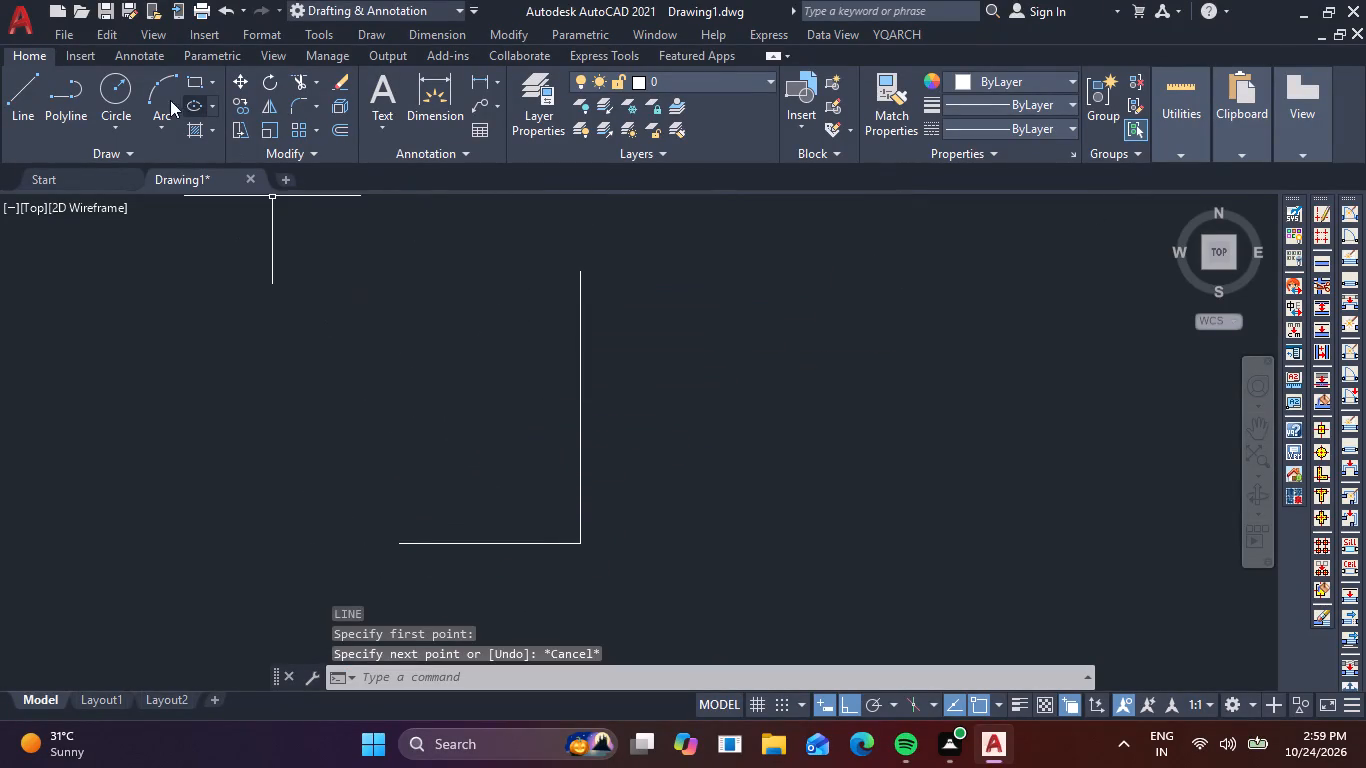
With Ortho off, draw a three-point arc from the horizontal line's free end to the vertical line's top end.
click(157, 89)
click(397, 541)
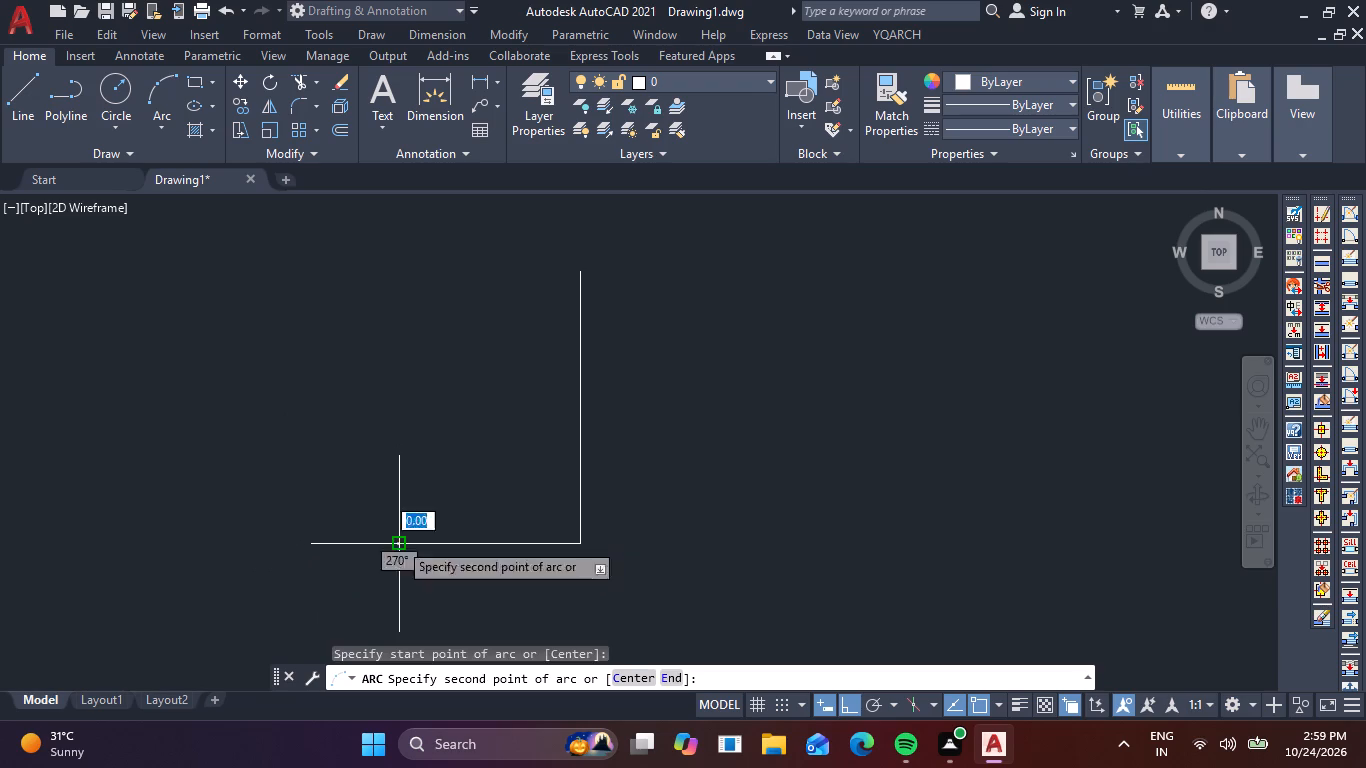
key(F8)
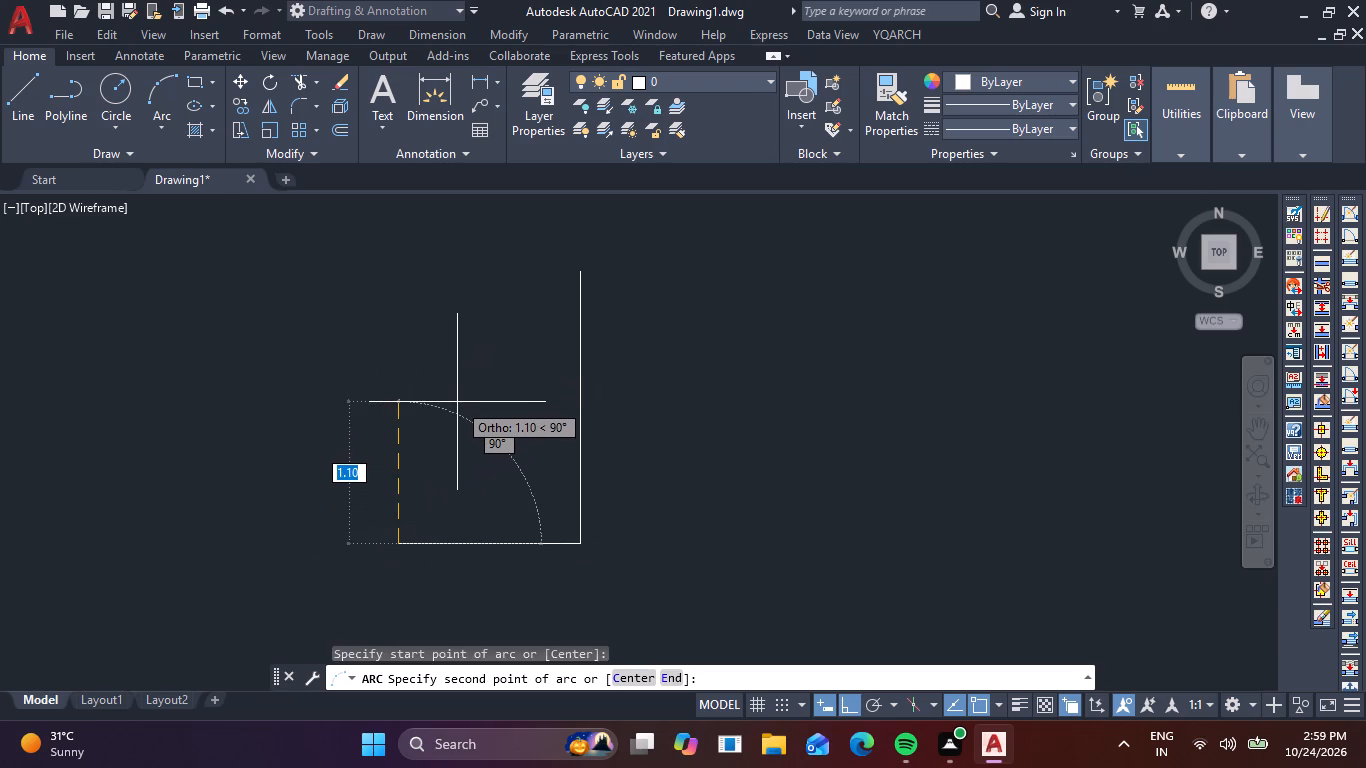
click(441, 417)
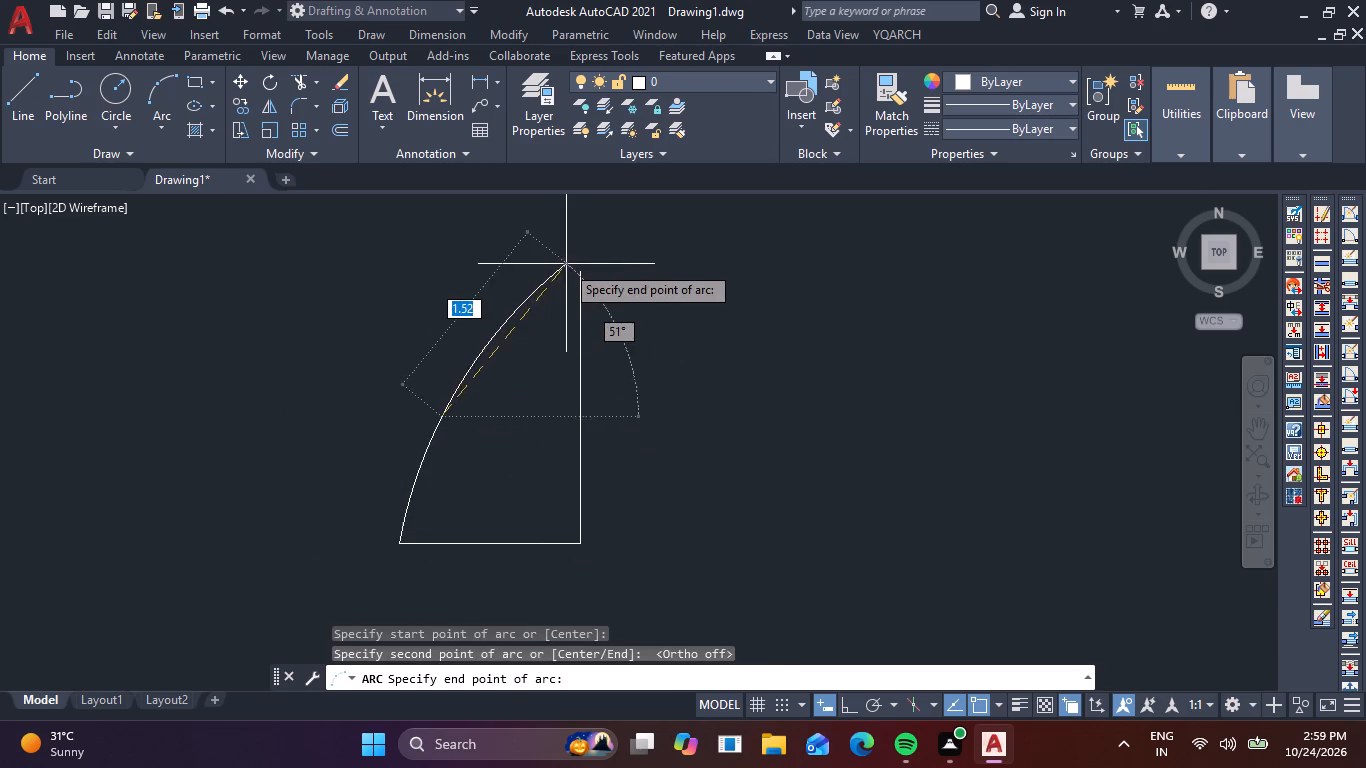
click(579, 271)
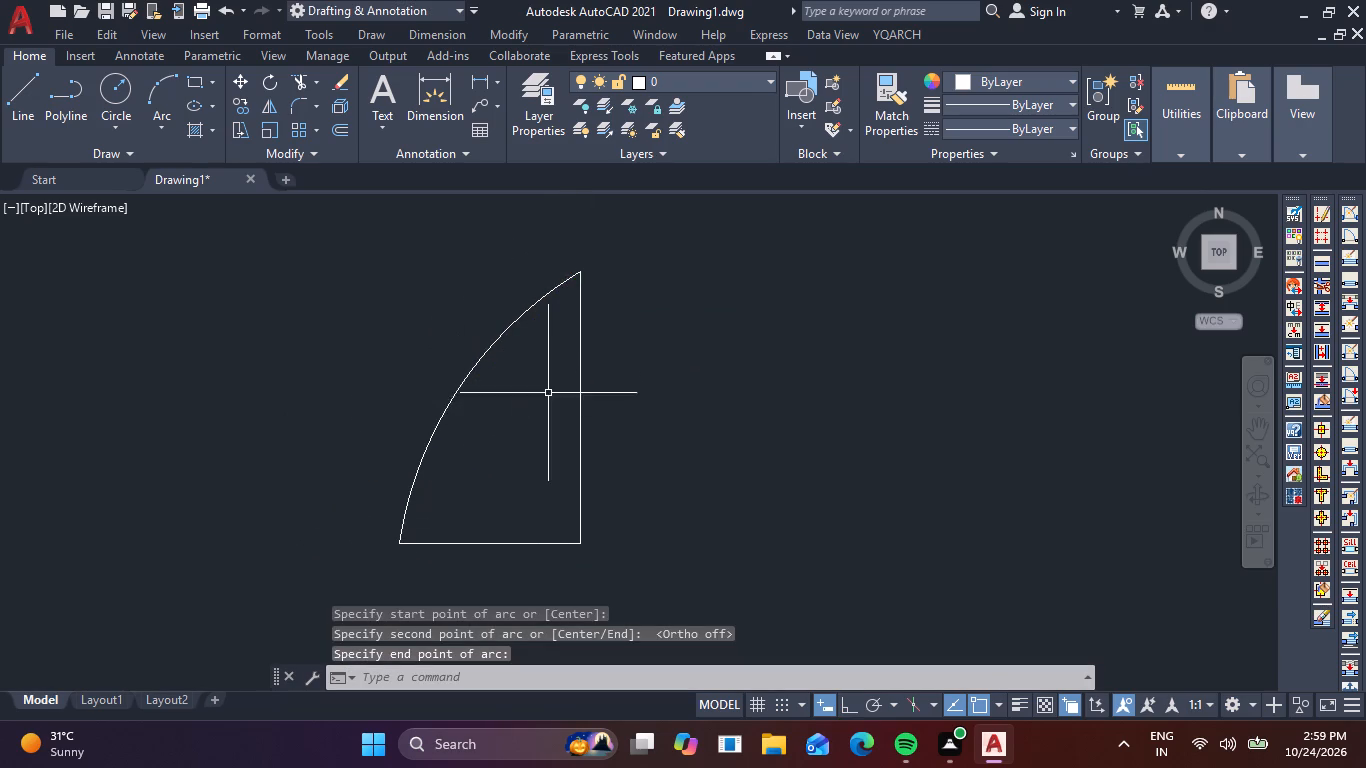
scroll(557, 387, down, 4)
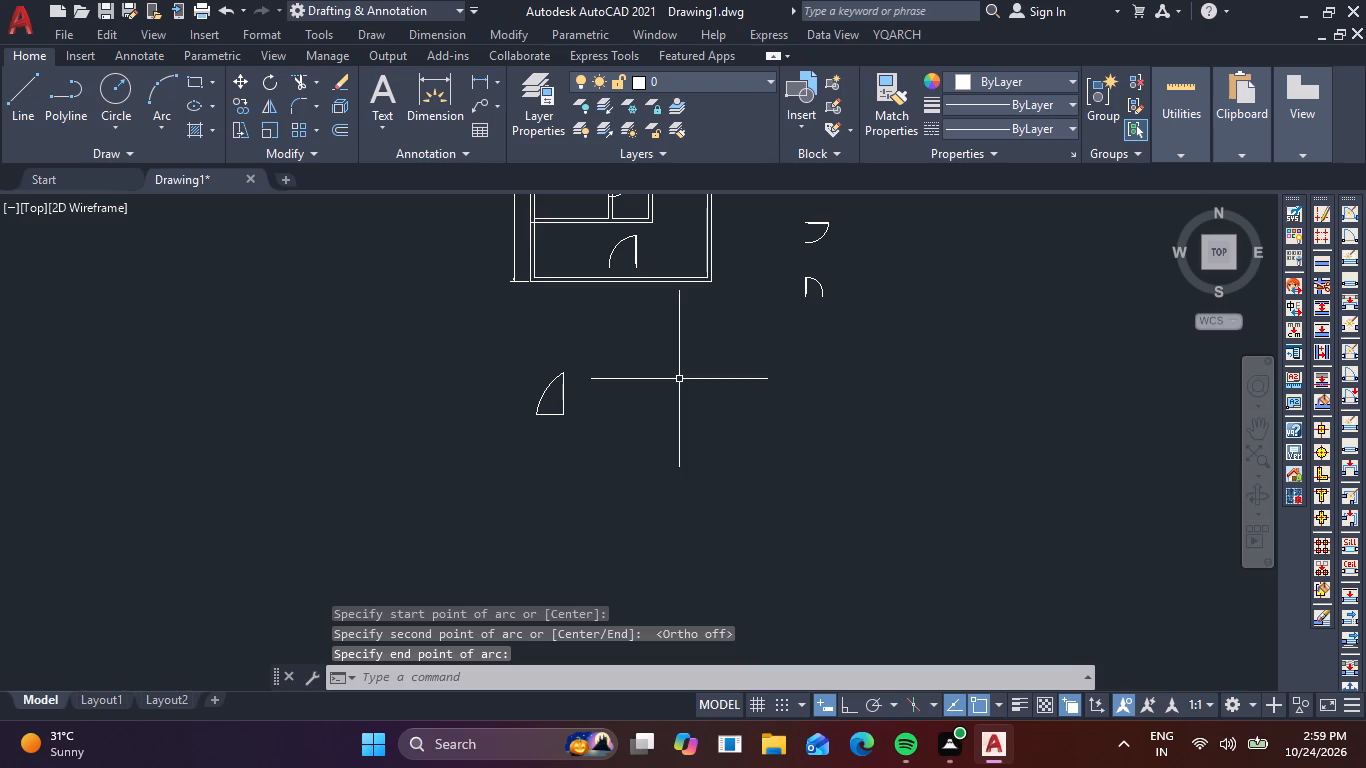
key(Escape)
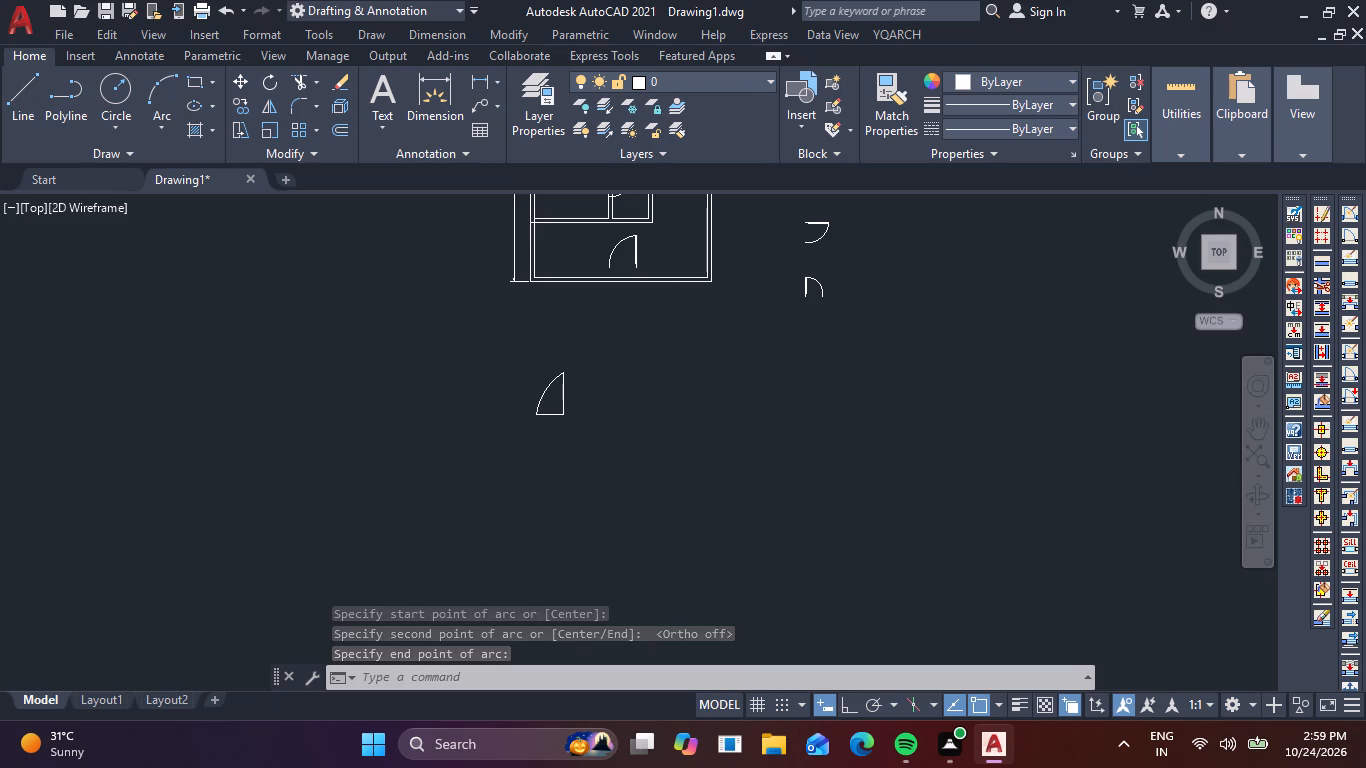
Erase the arc and the two lines drawn below the floor plan.
drag(660, 443, 635, 435)
click(457, 342)
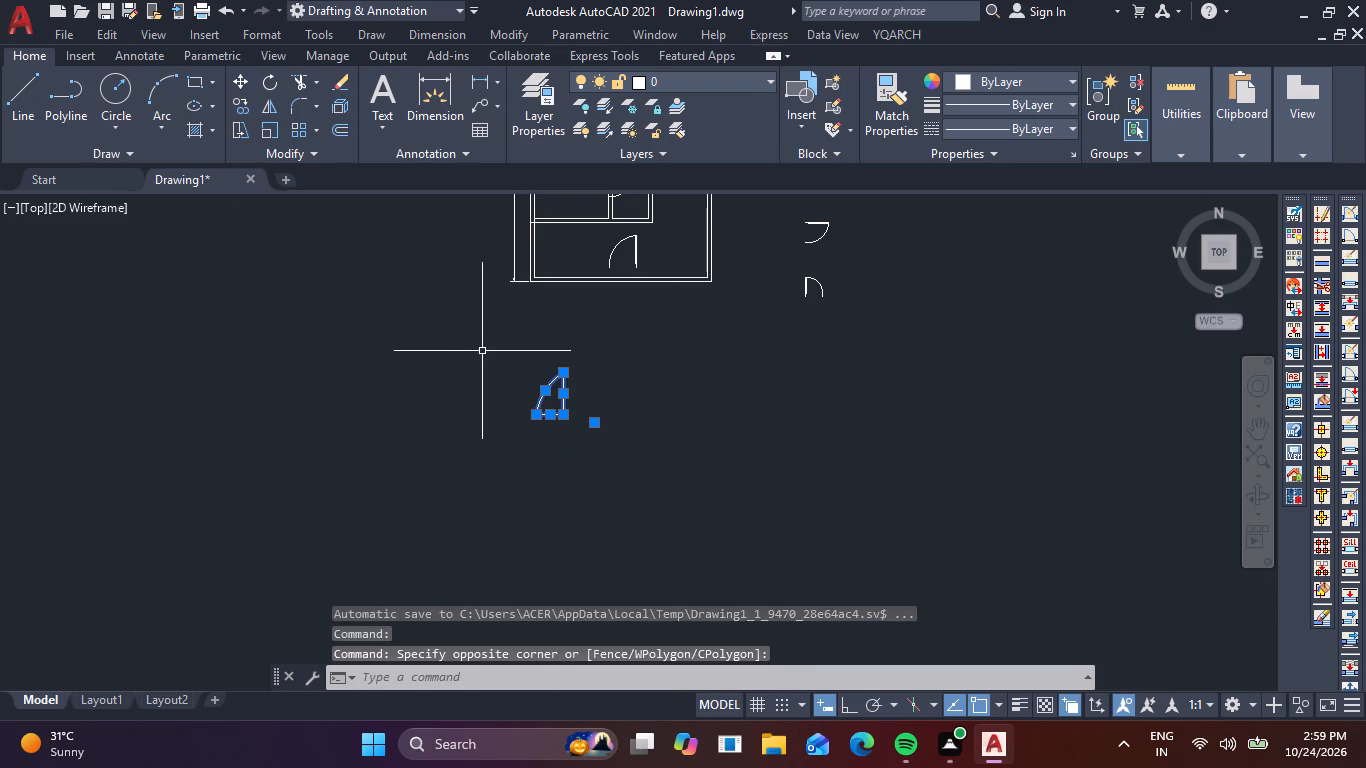
key(Delete)
Move the 1.4 m door by its hinge end onto the outer face of the wall below the middle room, flush with the small room's left wall face.
middle_drag(703, 252, 694, 466)
scroll(645, 447, up, 3)
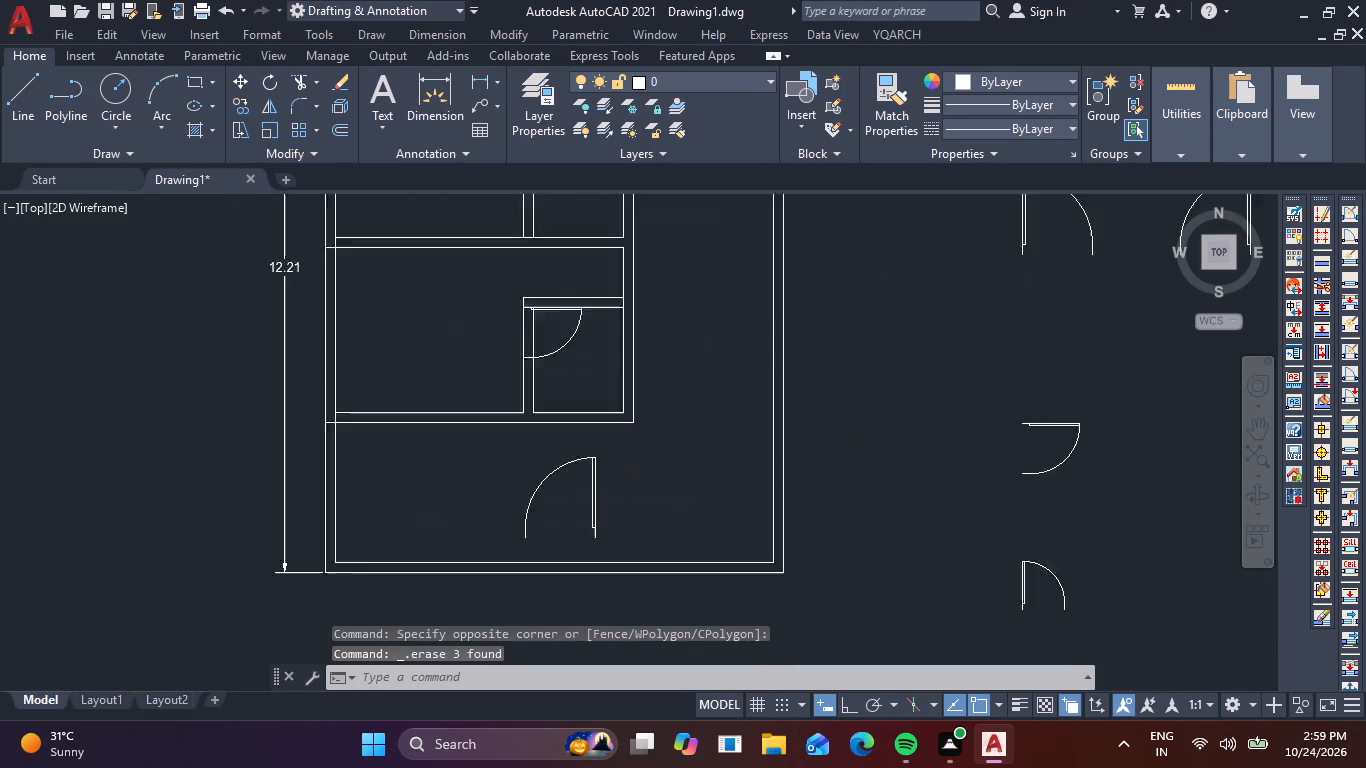
drag(593, 527, 584, 521)
click(524, 486)
key(m)
key(space)
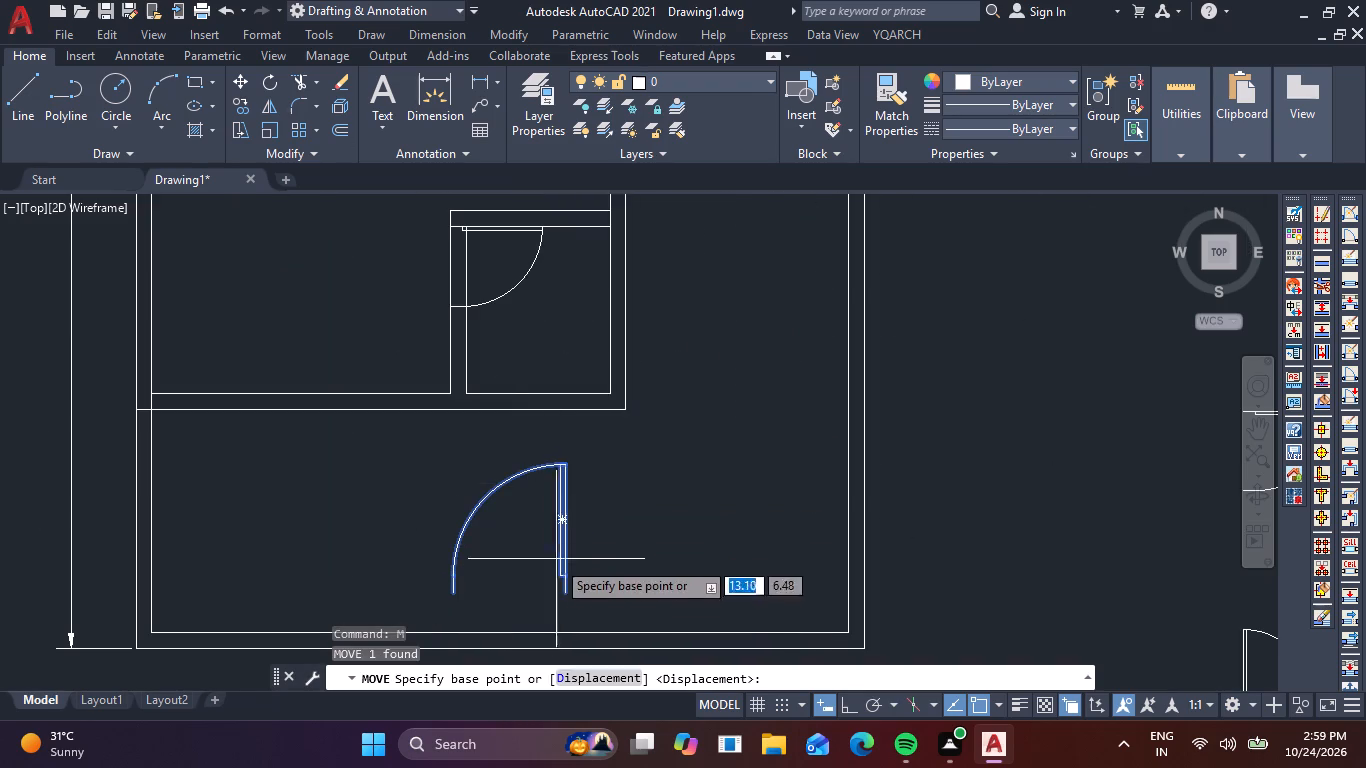
click(567, 593)
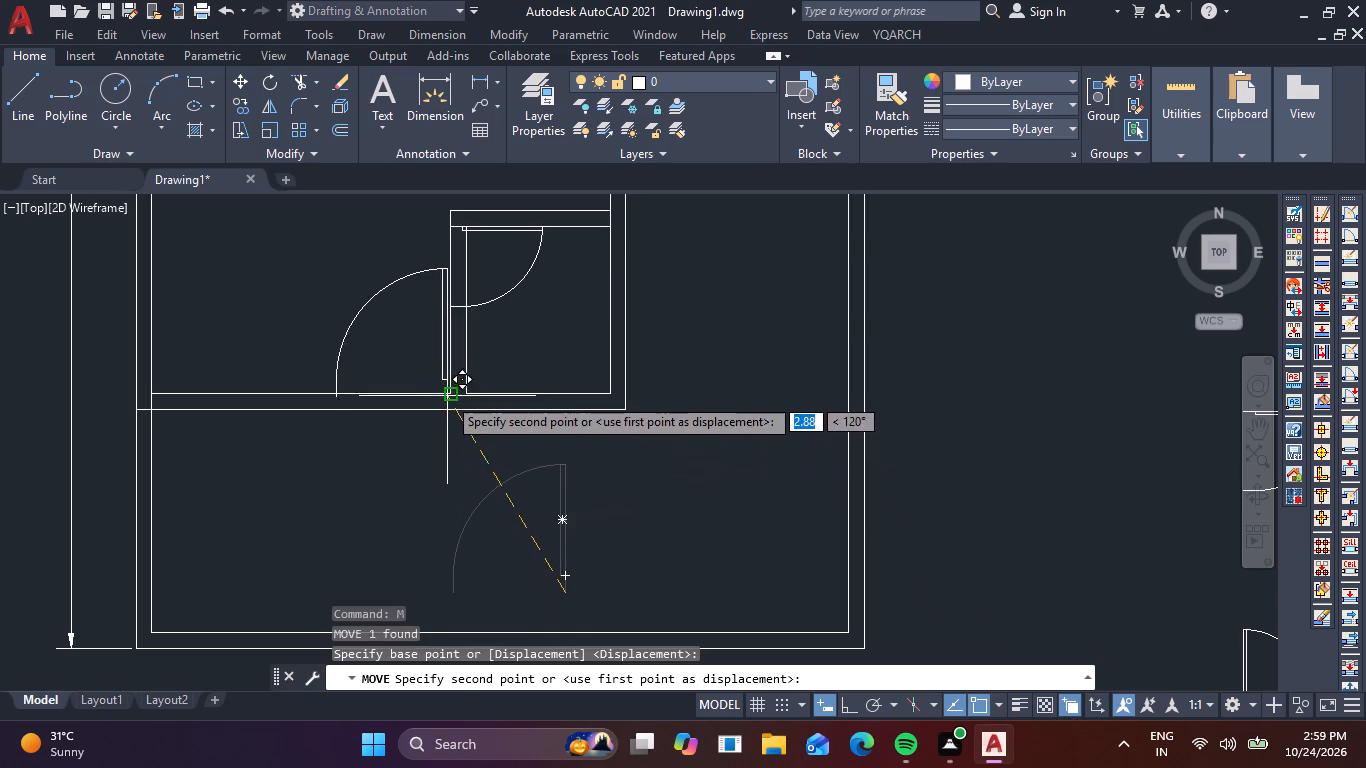
scroll(450, 401, up, 2)
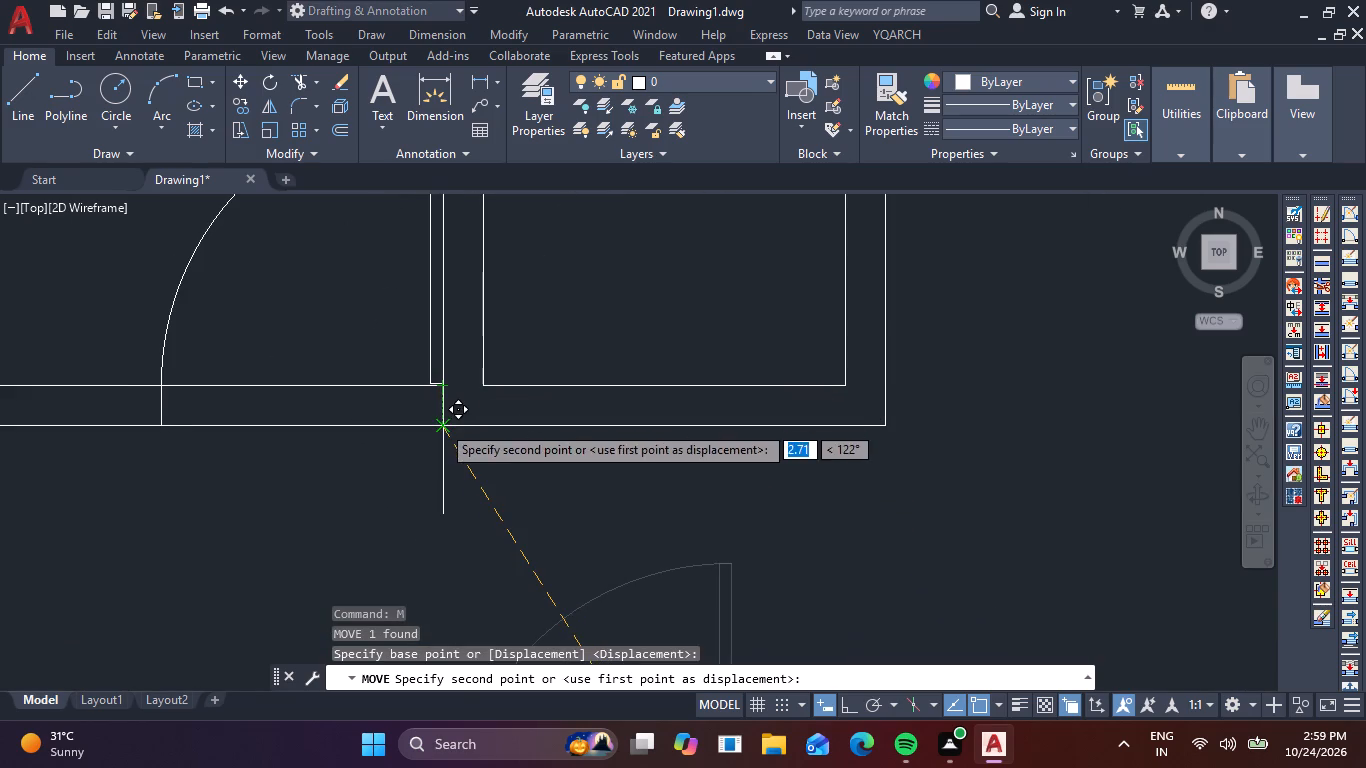
click(441, 424)
With Ortho on, rotate the small room's door a quarter turn clockwise about its hinge end so its leaf points down.
scroll(644, 393, down, 2)
middle_drag(656, 337, 650, 415)
drag(646, 387, 645, 377)
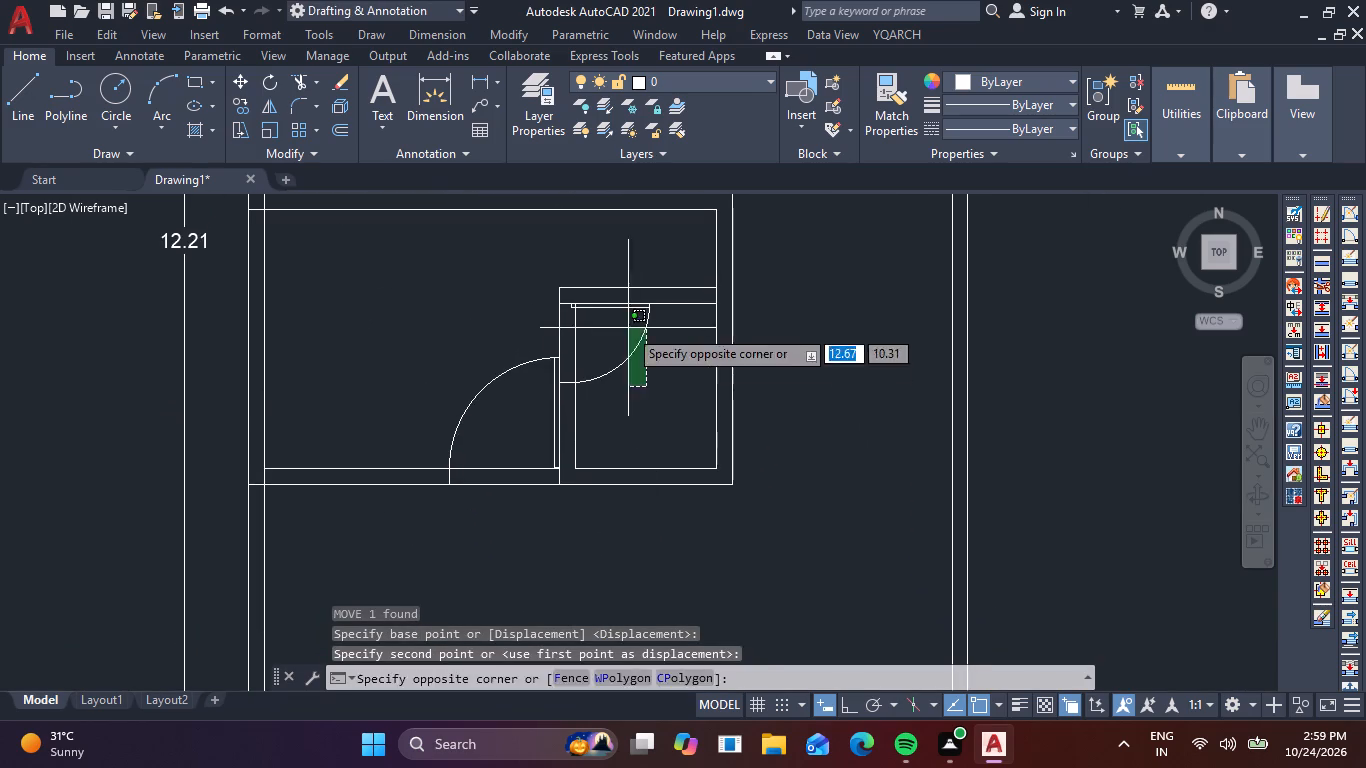
click(625, 321)
text(ro)
key(space)
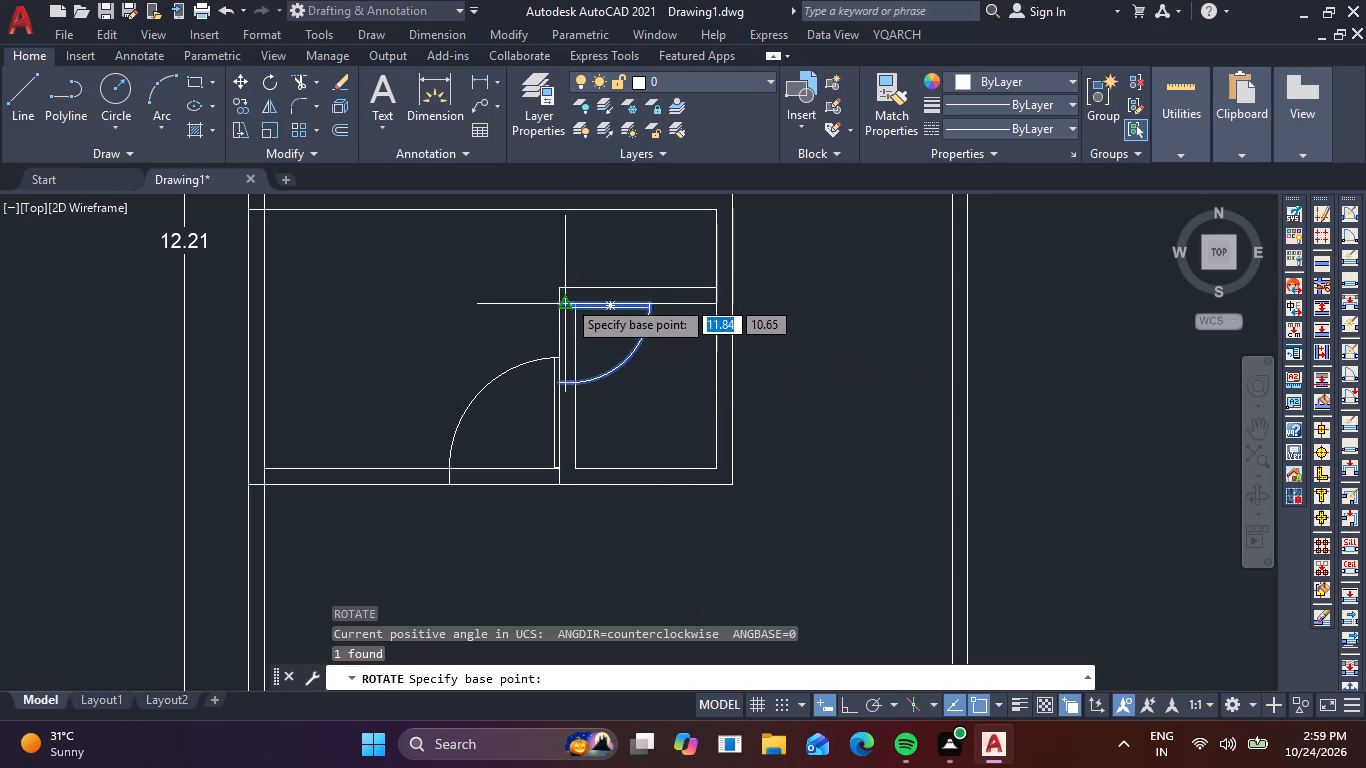
click(565, 299)
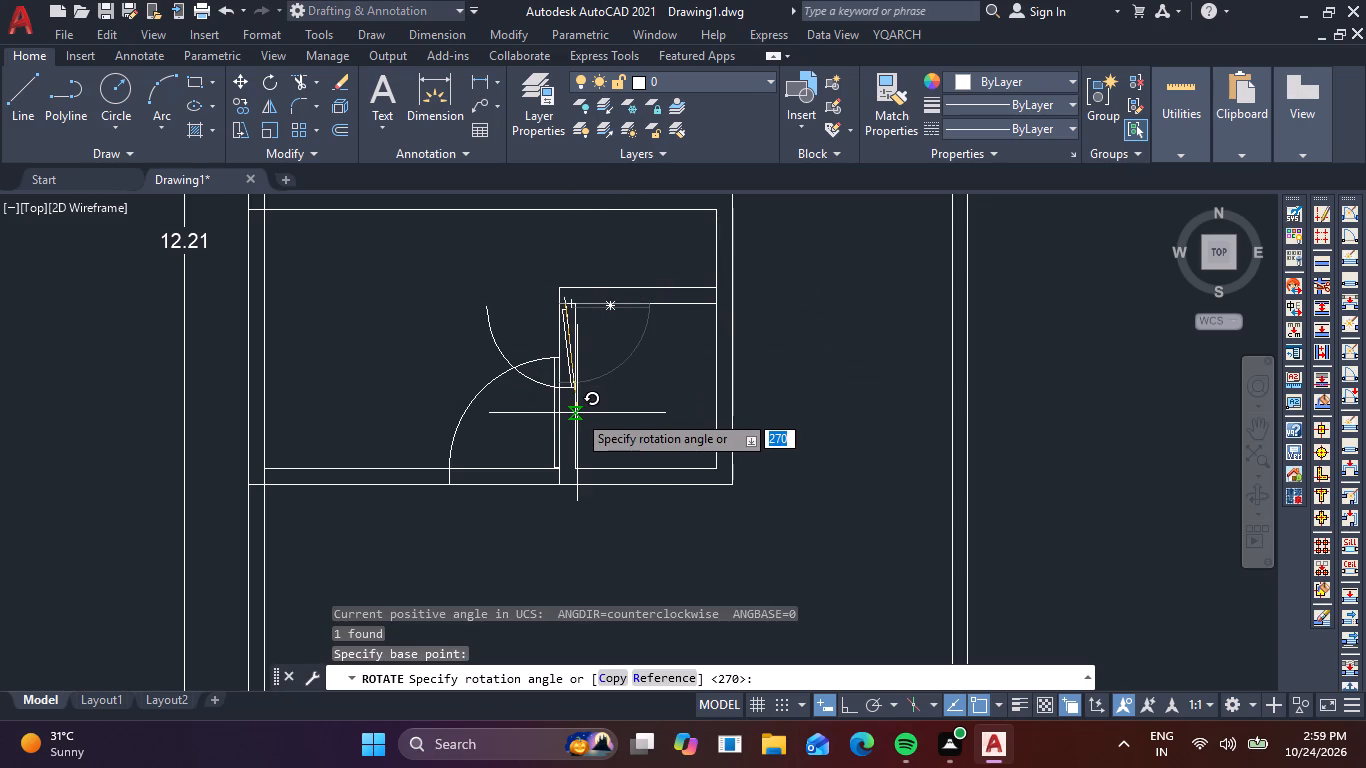
key(F8)
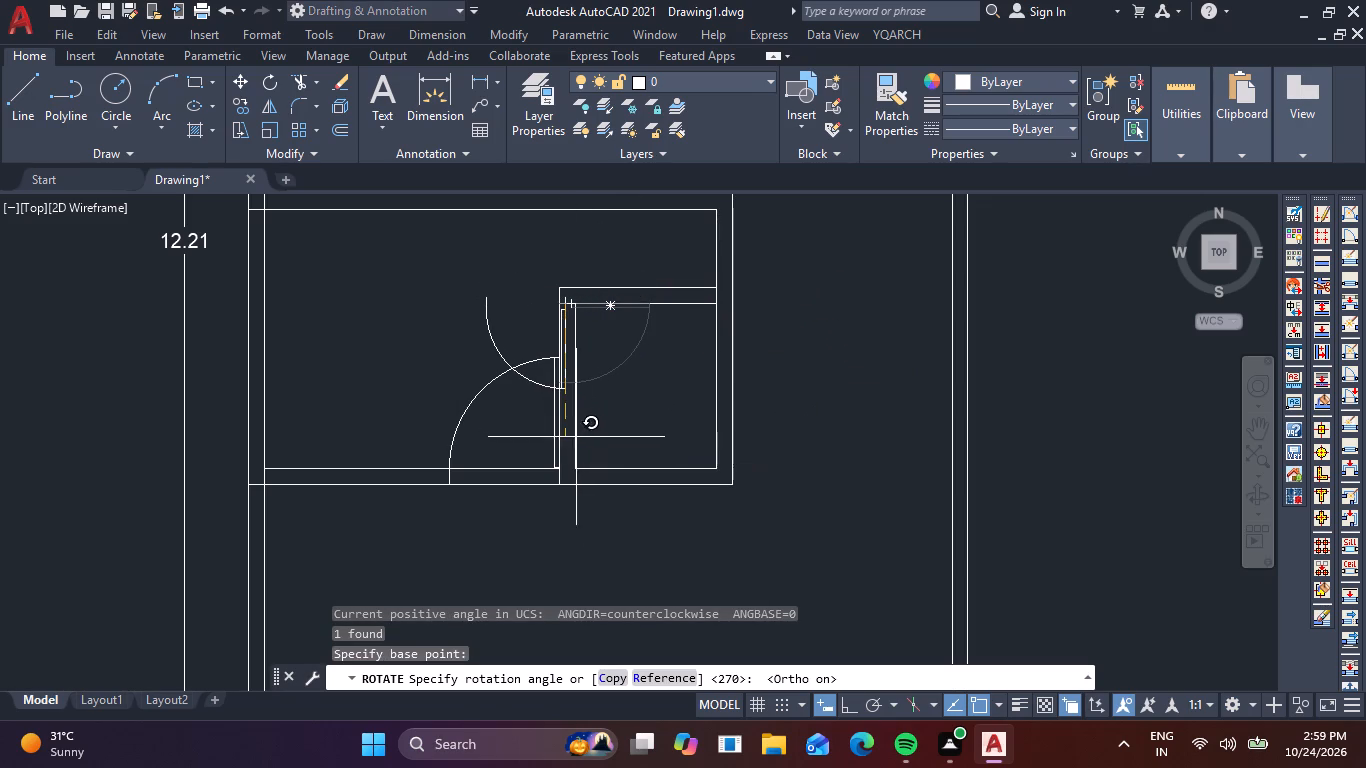
click(575, 569)
Move the rotated door by its hinge end to the right end of the small room's top wall, on its upper face.
drag(532, 337, 493, 328)
click(434, 320)
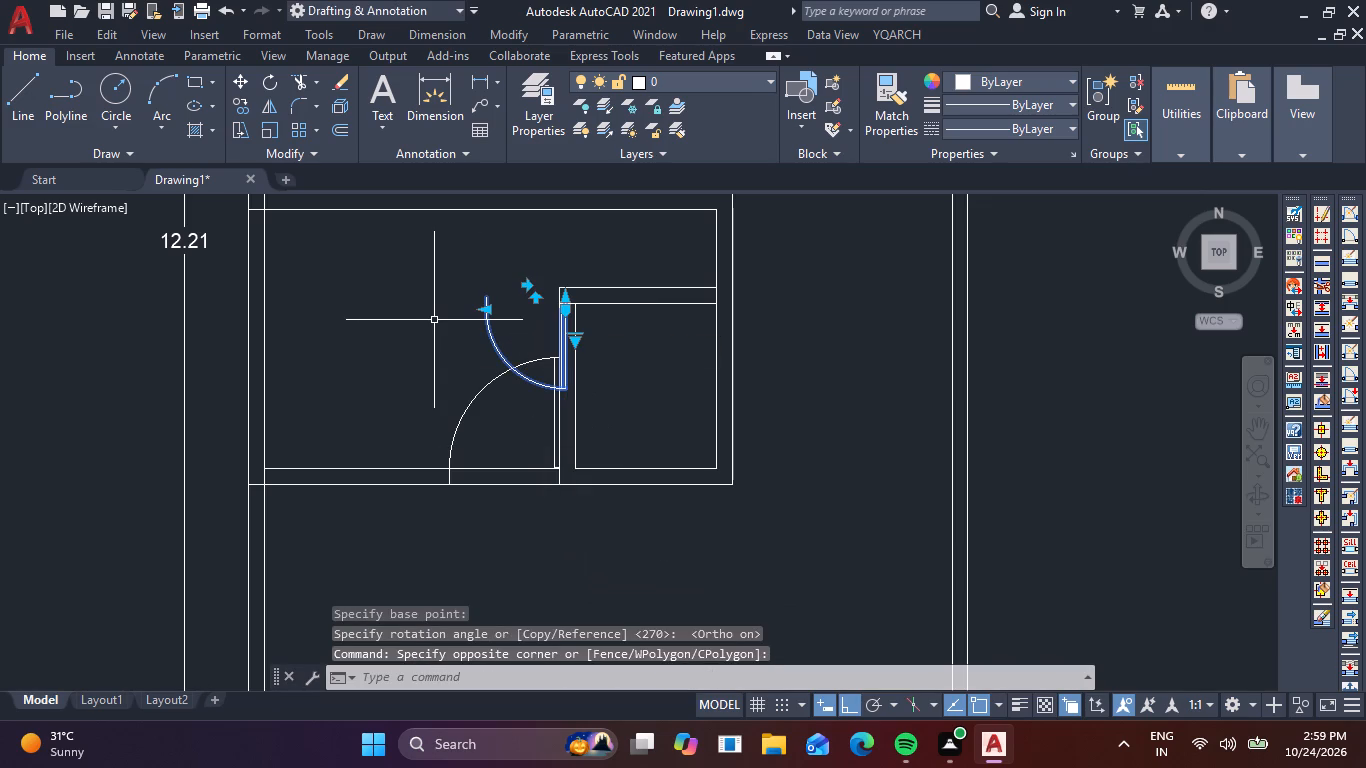
key(m)
key(space)
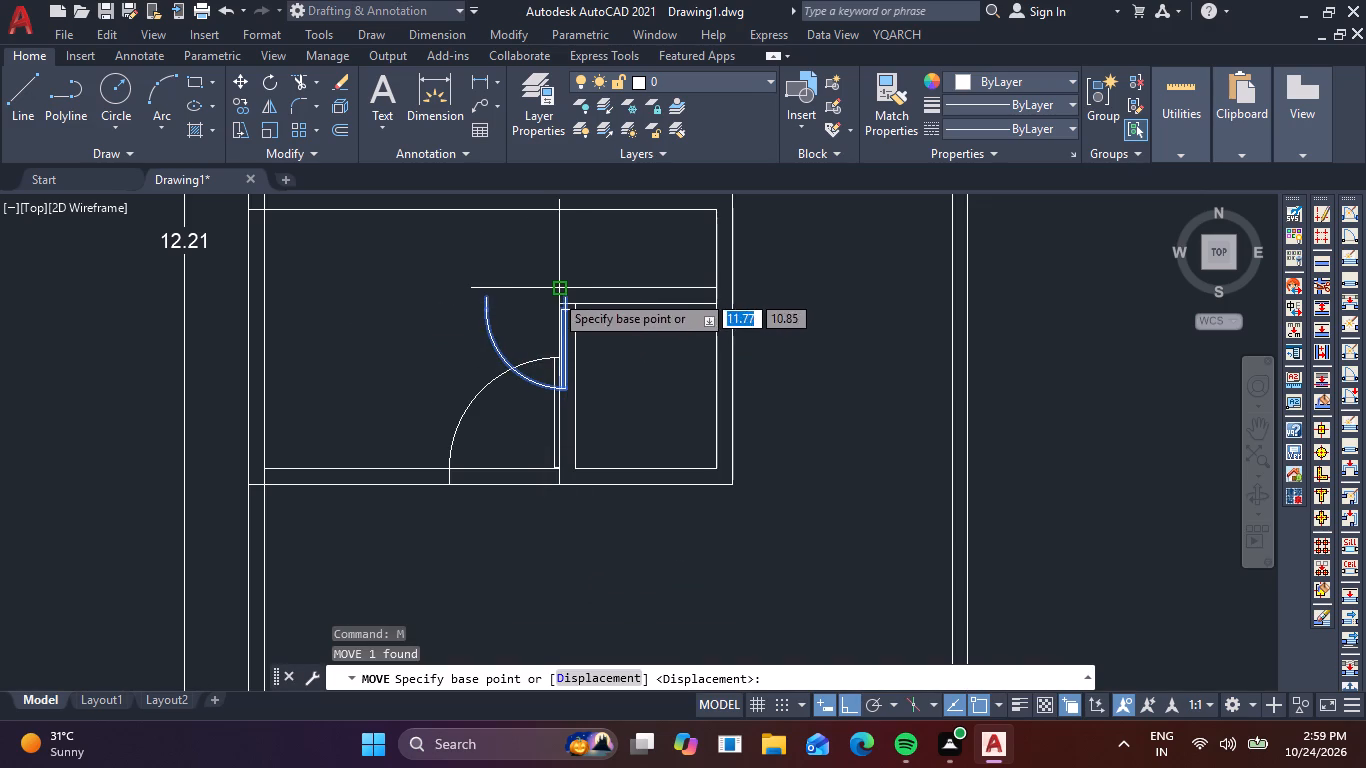
click(562, 299)
click(719, 288)
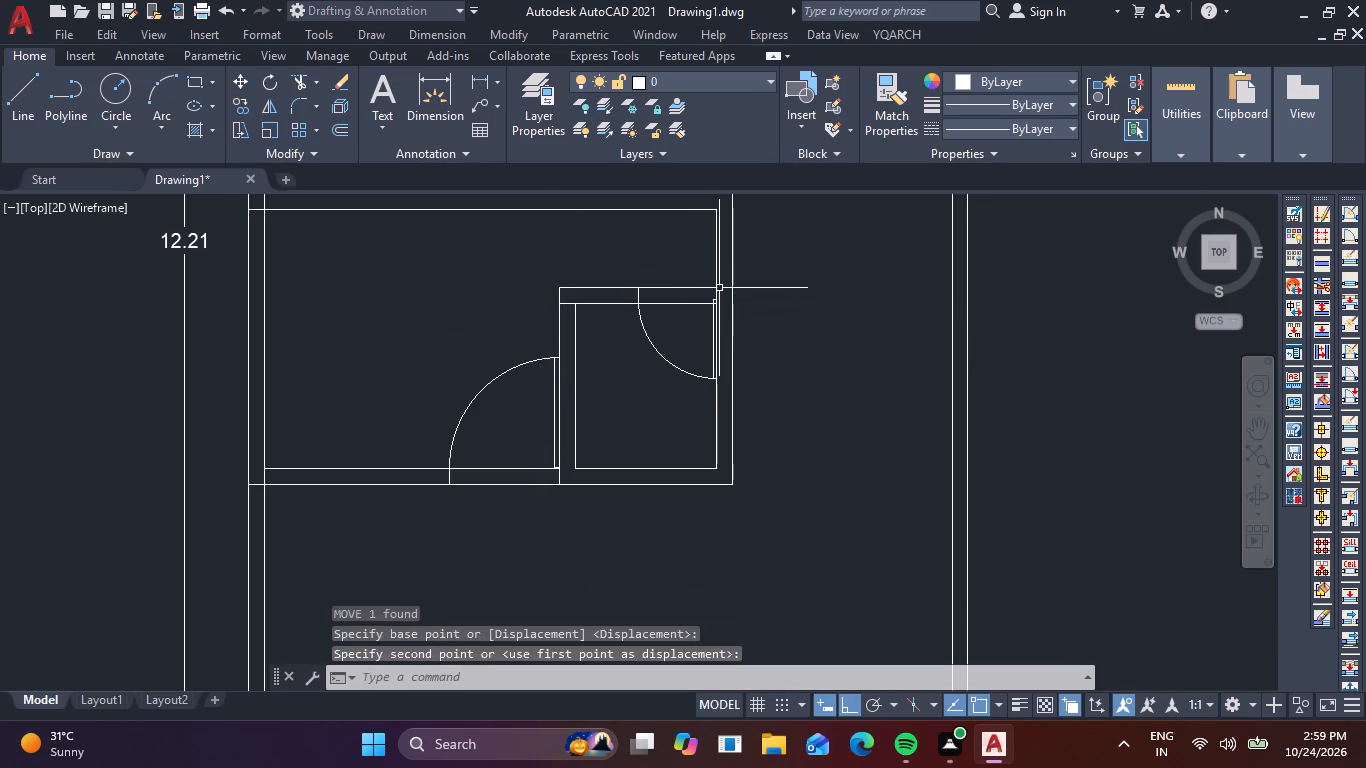
Rotate the loose 1 m door beside the plan a quarter turn counterclockwise so its leaf points up.
scroll(685, 371, down, 3)
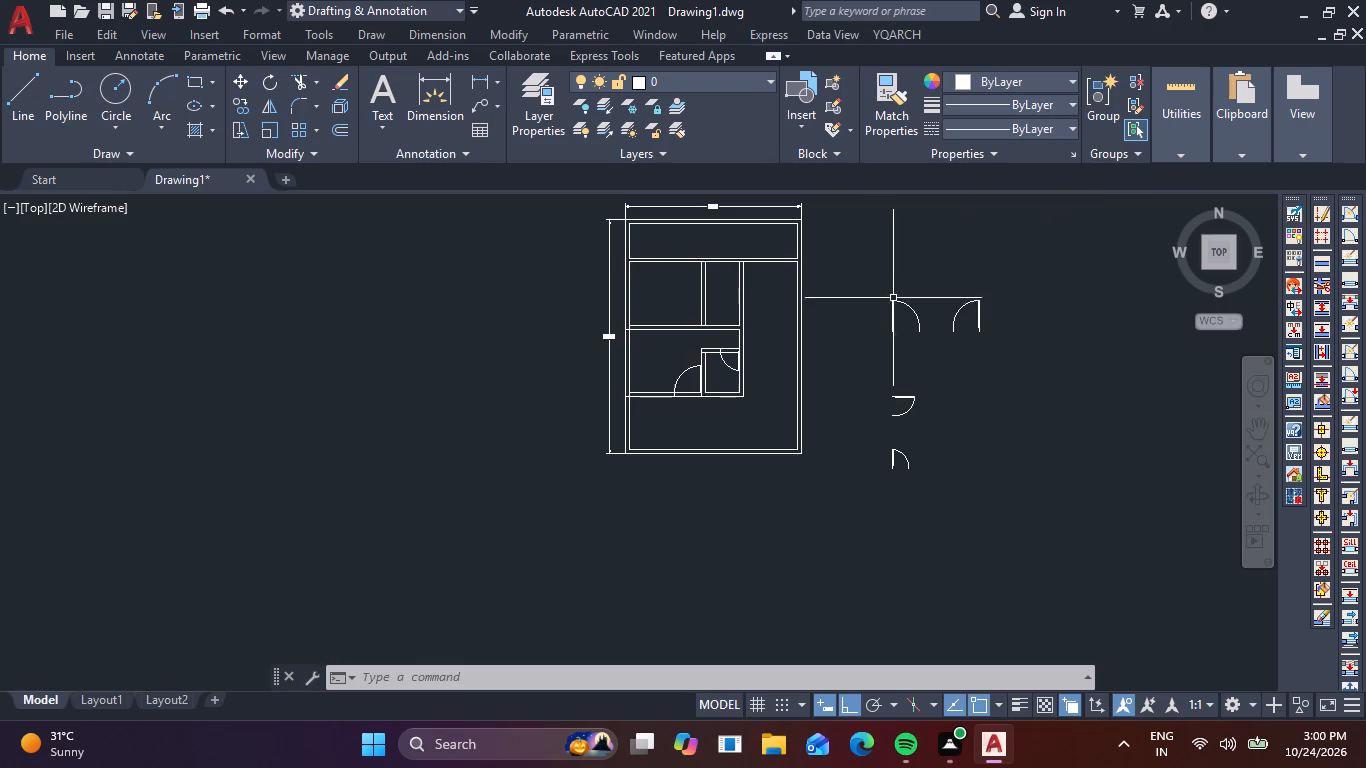
scroll(926, 405, up, 2)
click(918, 405)
click(908, 384)
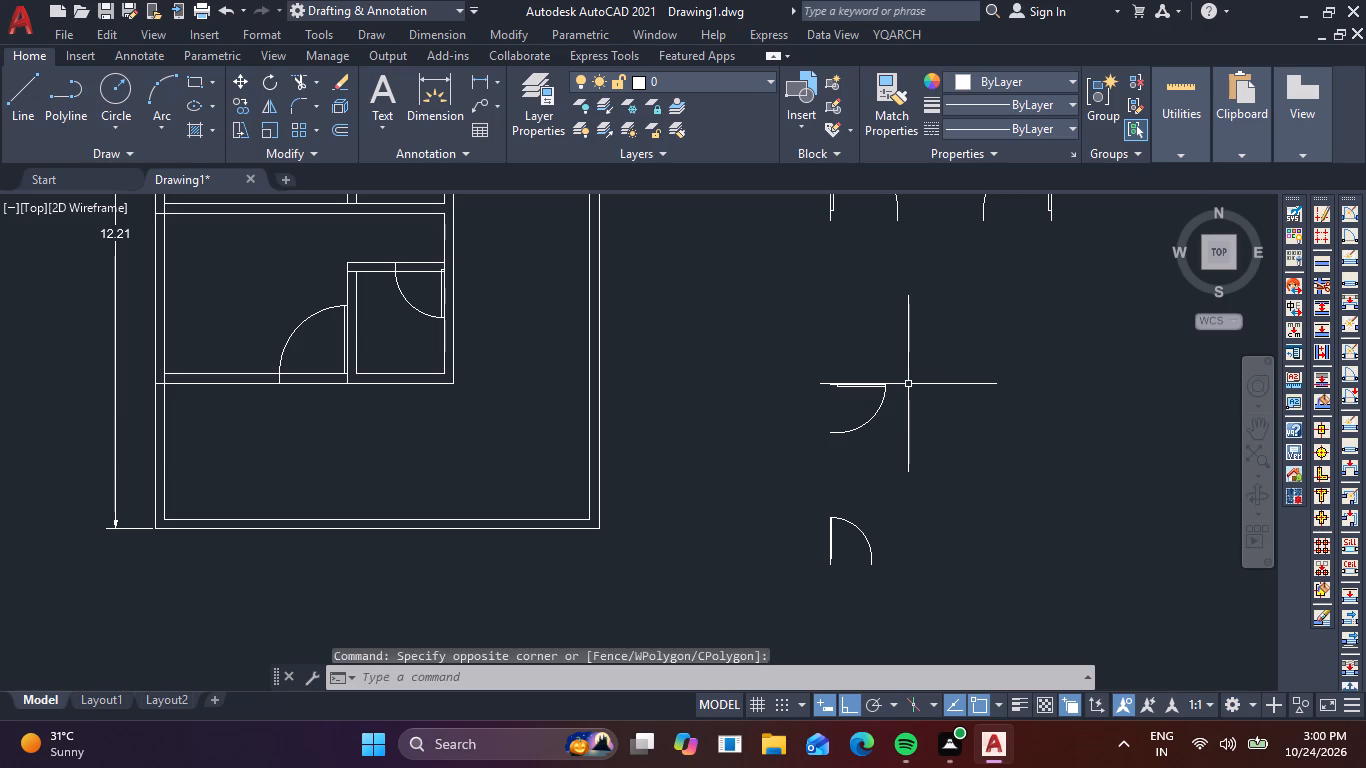
click(914, 404)
click(862, 384)
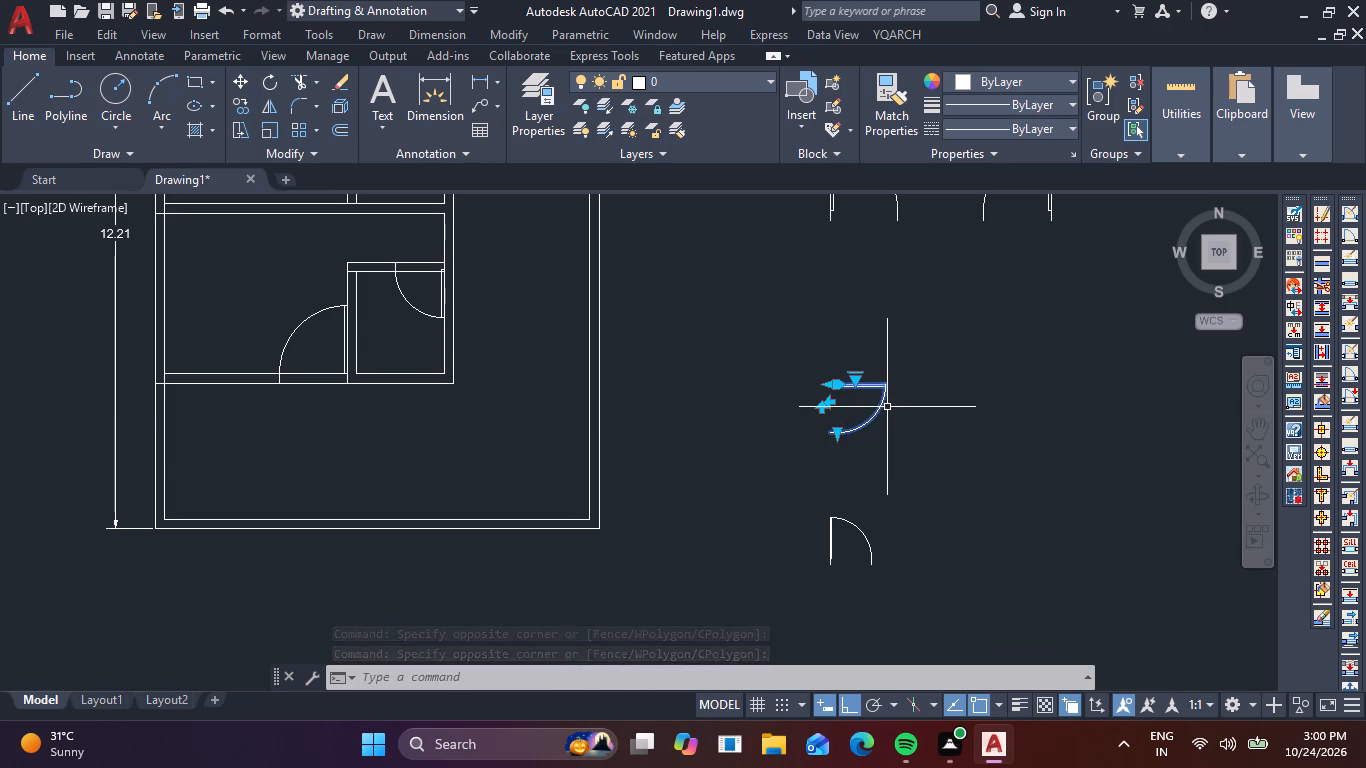
text(ro)
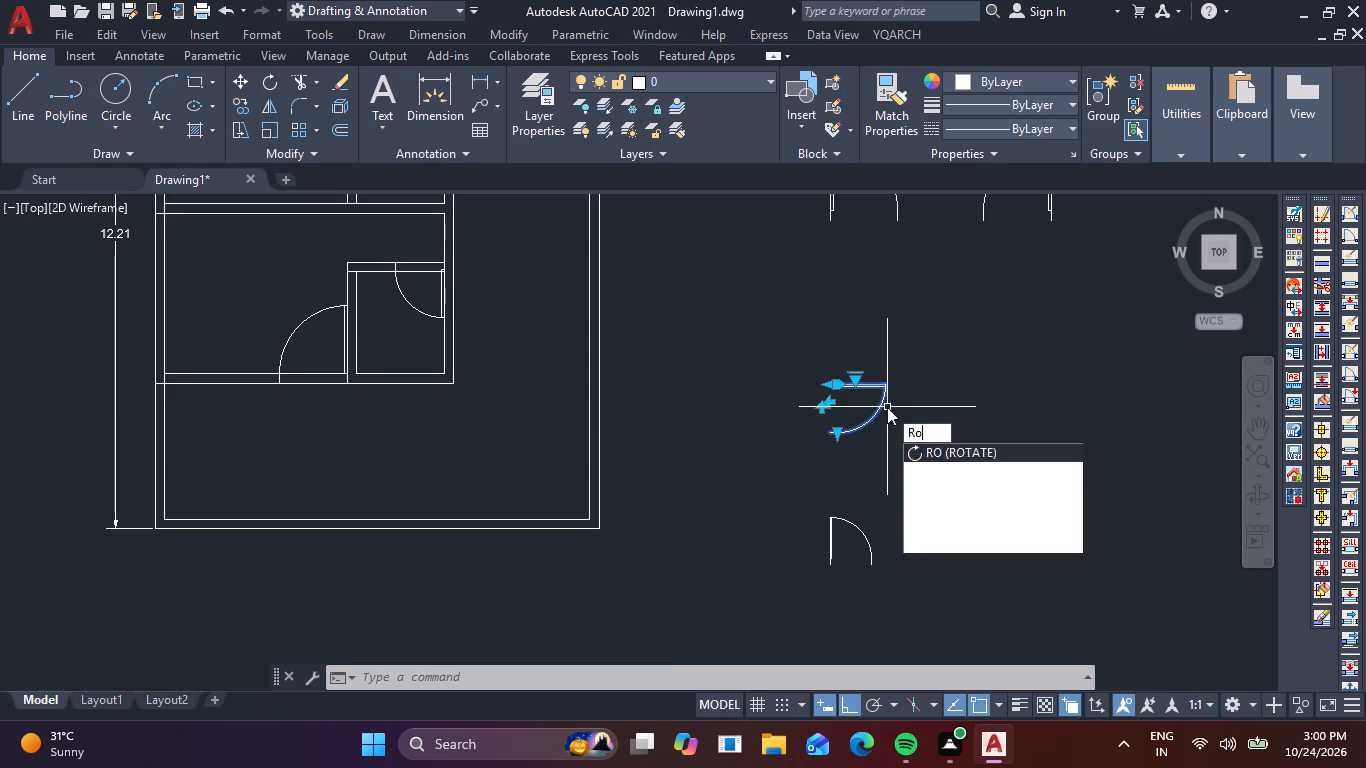
key(space)
click(844, 409)
click(878, 310)
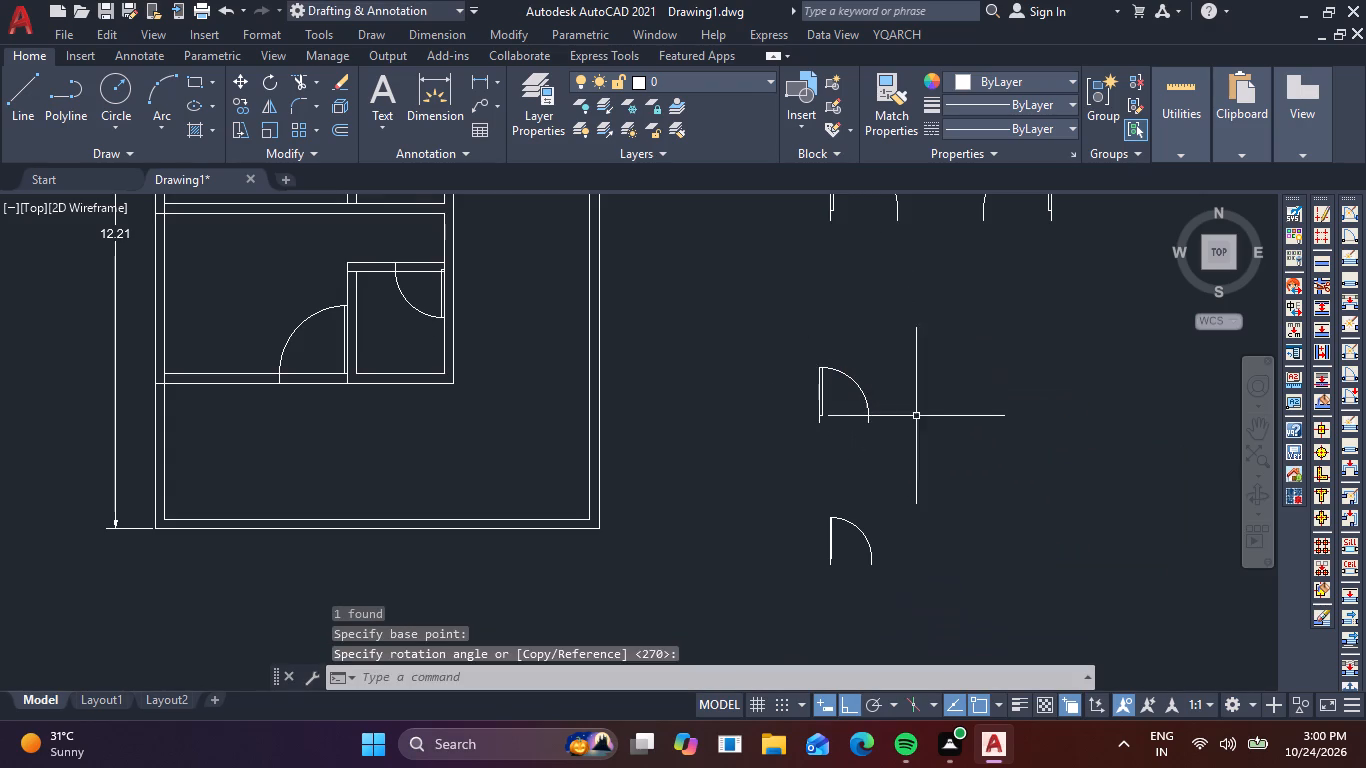
Mirror the loose 1 m door across a vertical axis on its right, keeping the original.
click(918, 417)
click(837, 364)
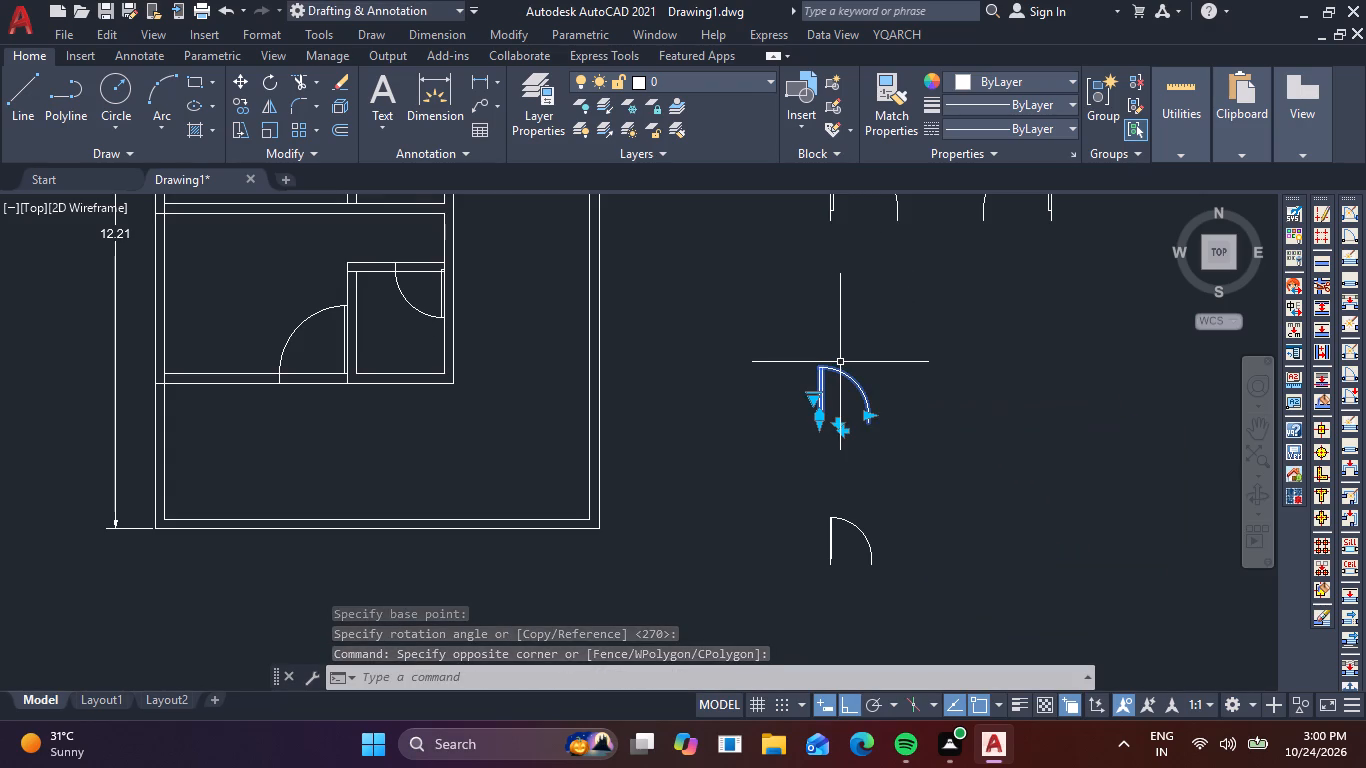
text(mi)
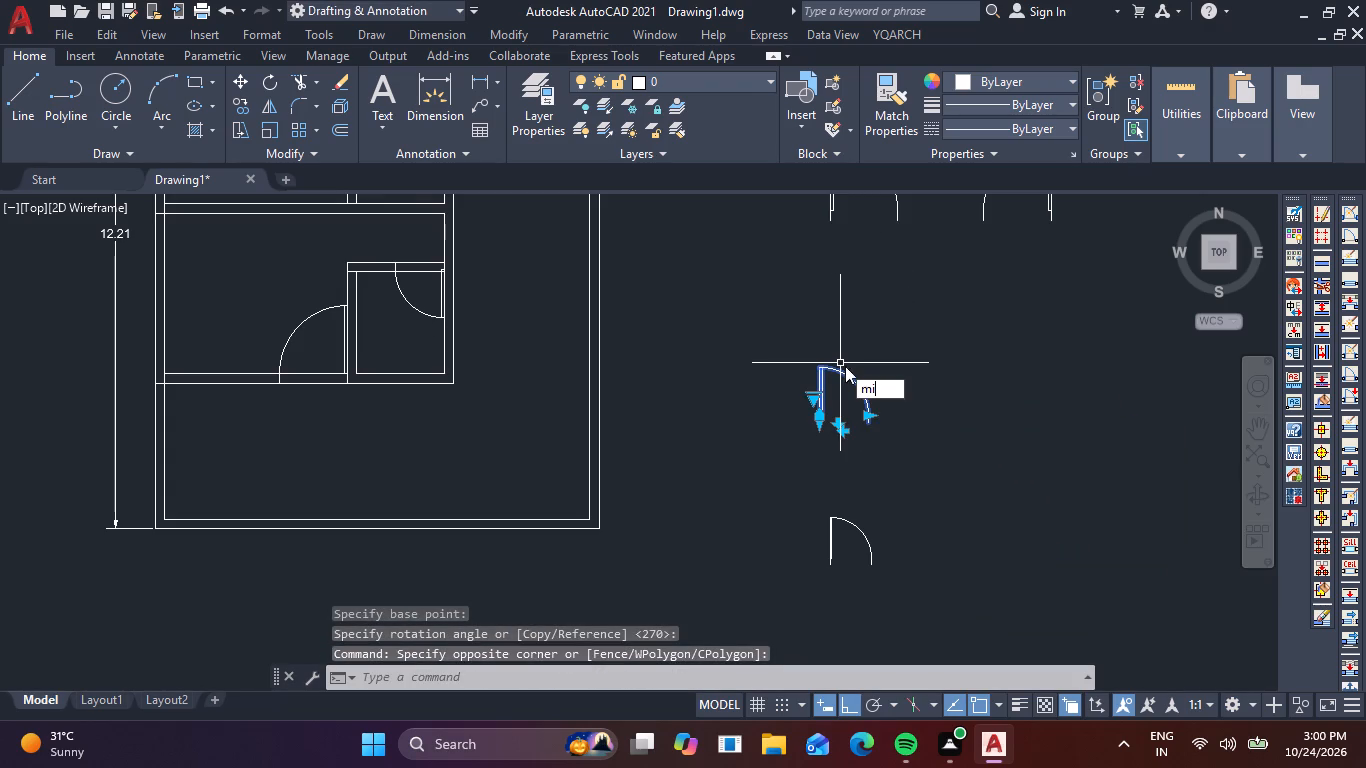
key(space)
click(930, 333)
click(946, 448)
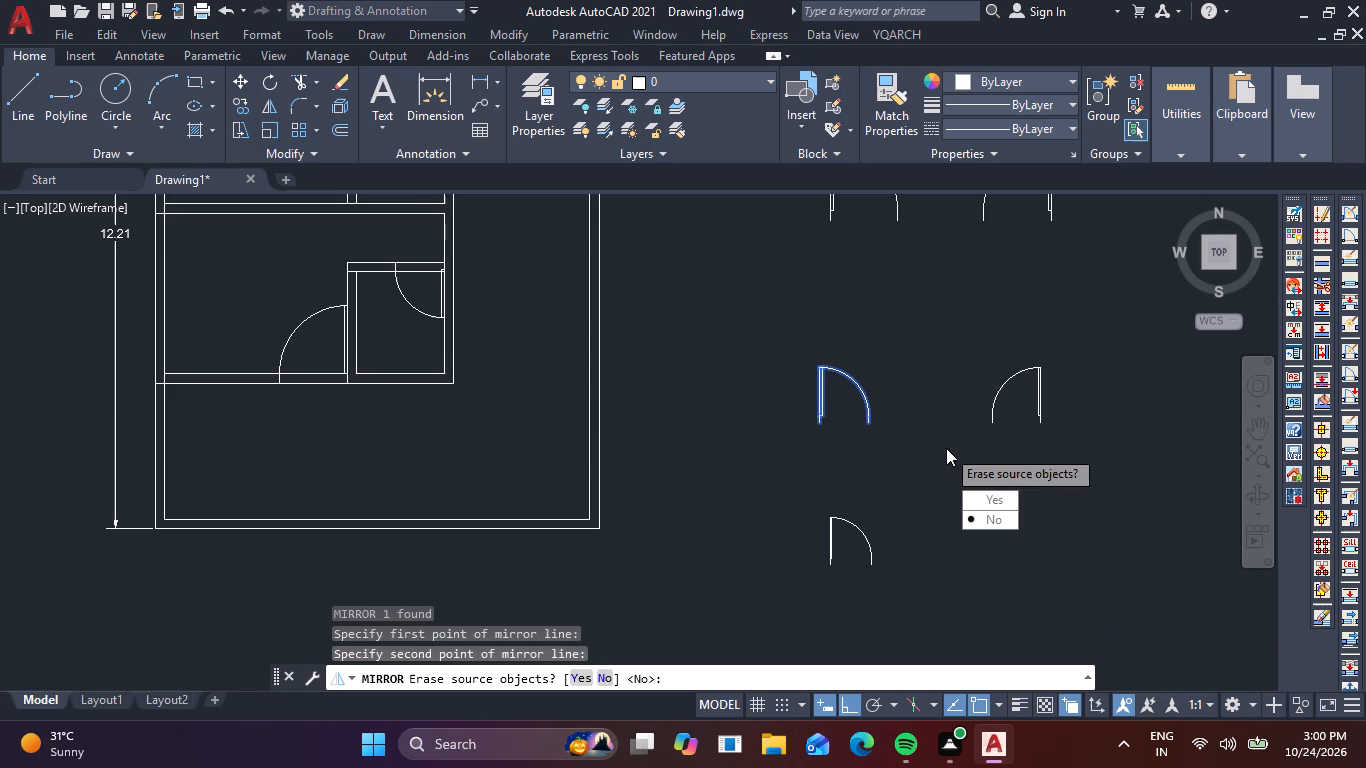
key(space)
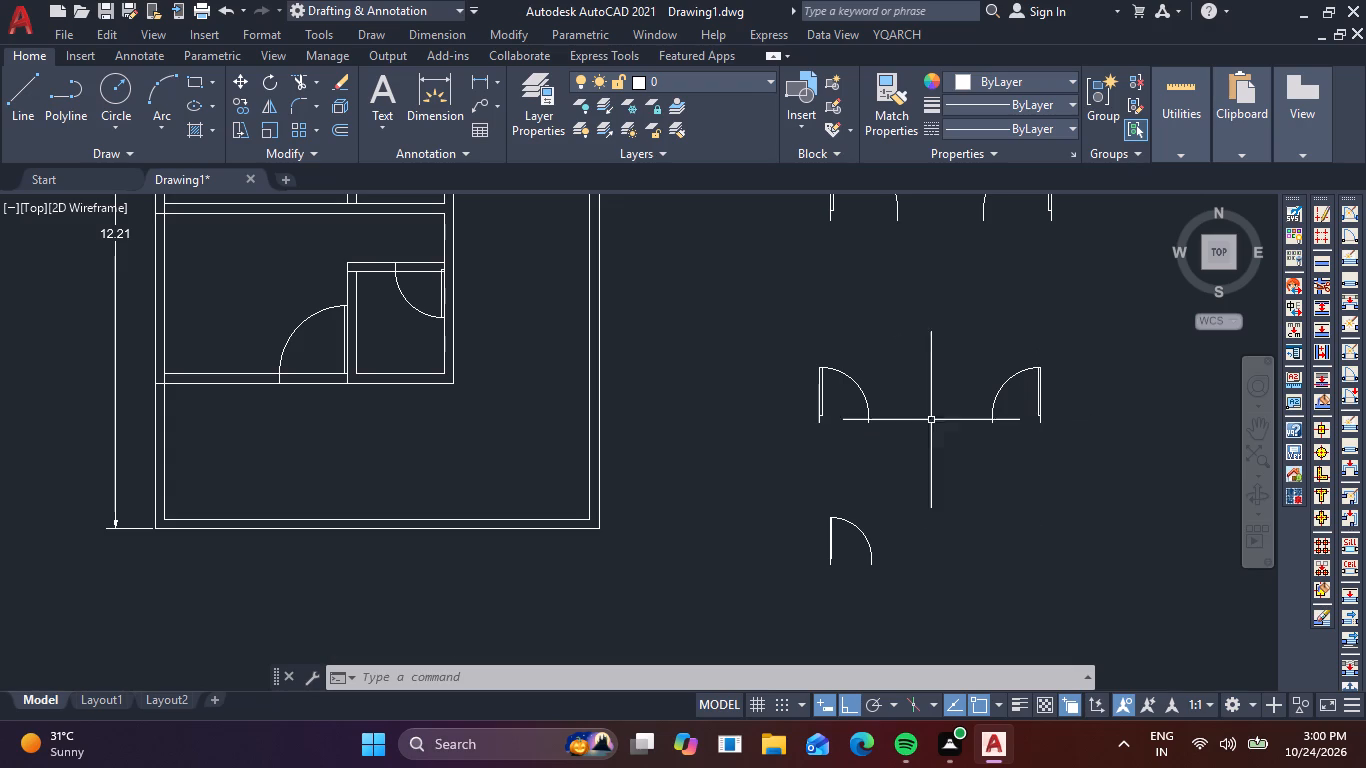
Copy the mirrored 1 m door by its hinge end to the wall below the upper-left room, flush with the left face of the partition.
drag(1073, 429, 1049, 417)
click(1022, 381)
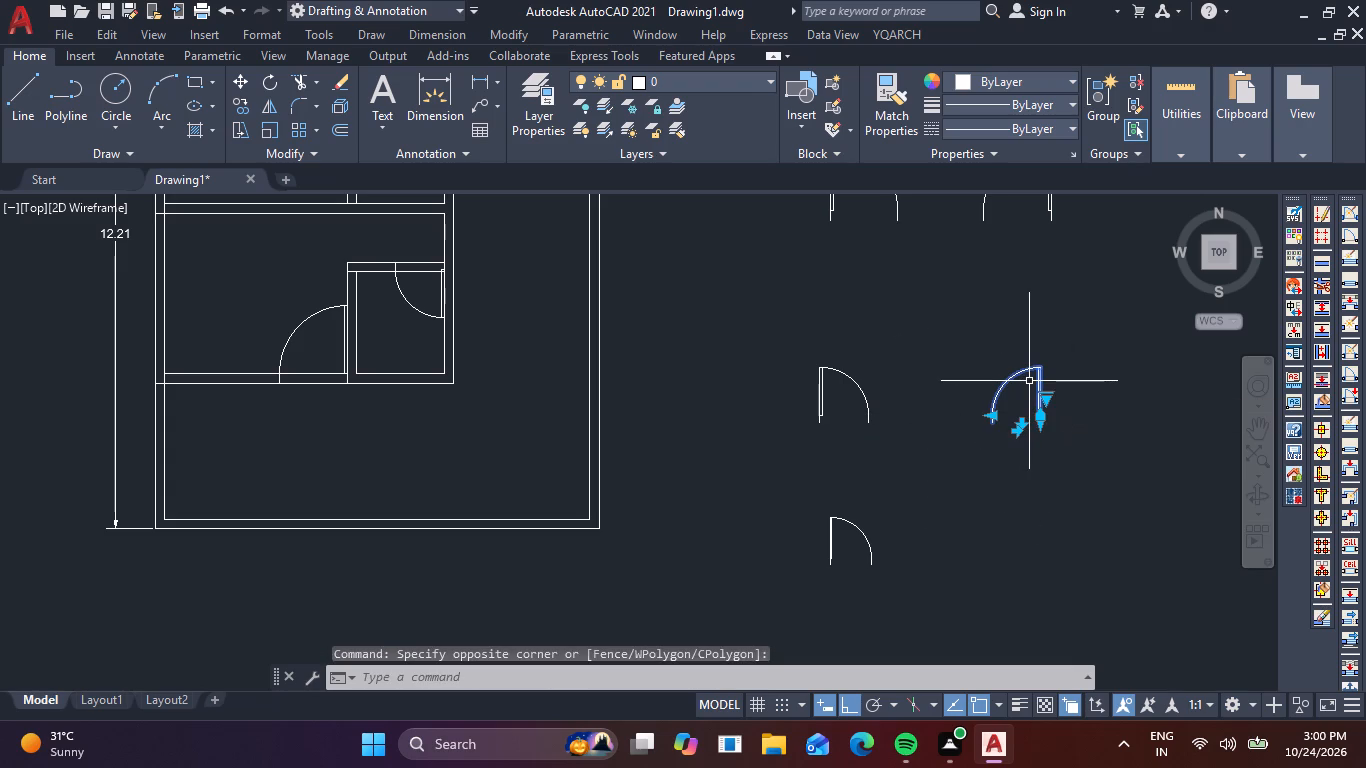
text(co)
key(space)
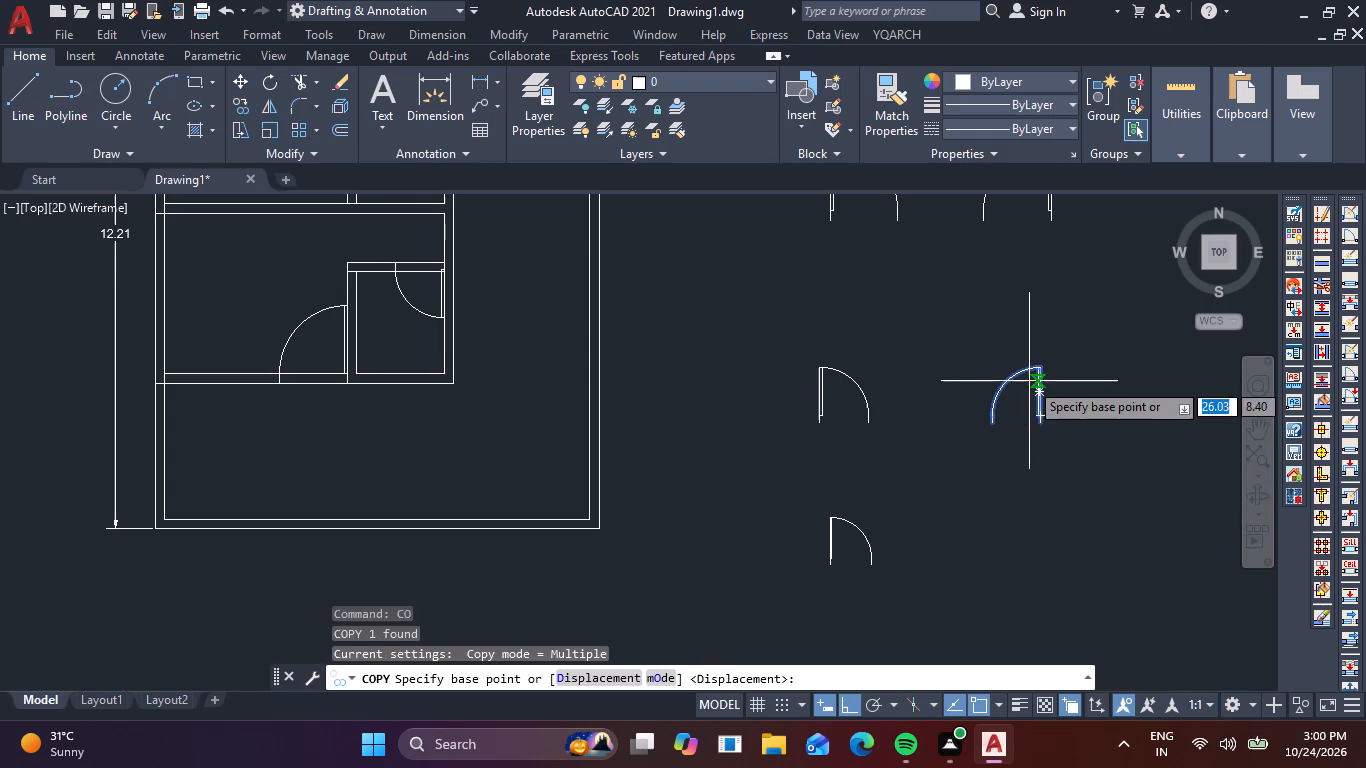
scroll(1049, 432, up, 3)
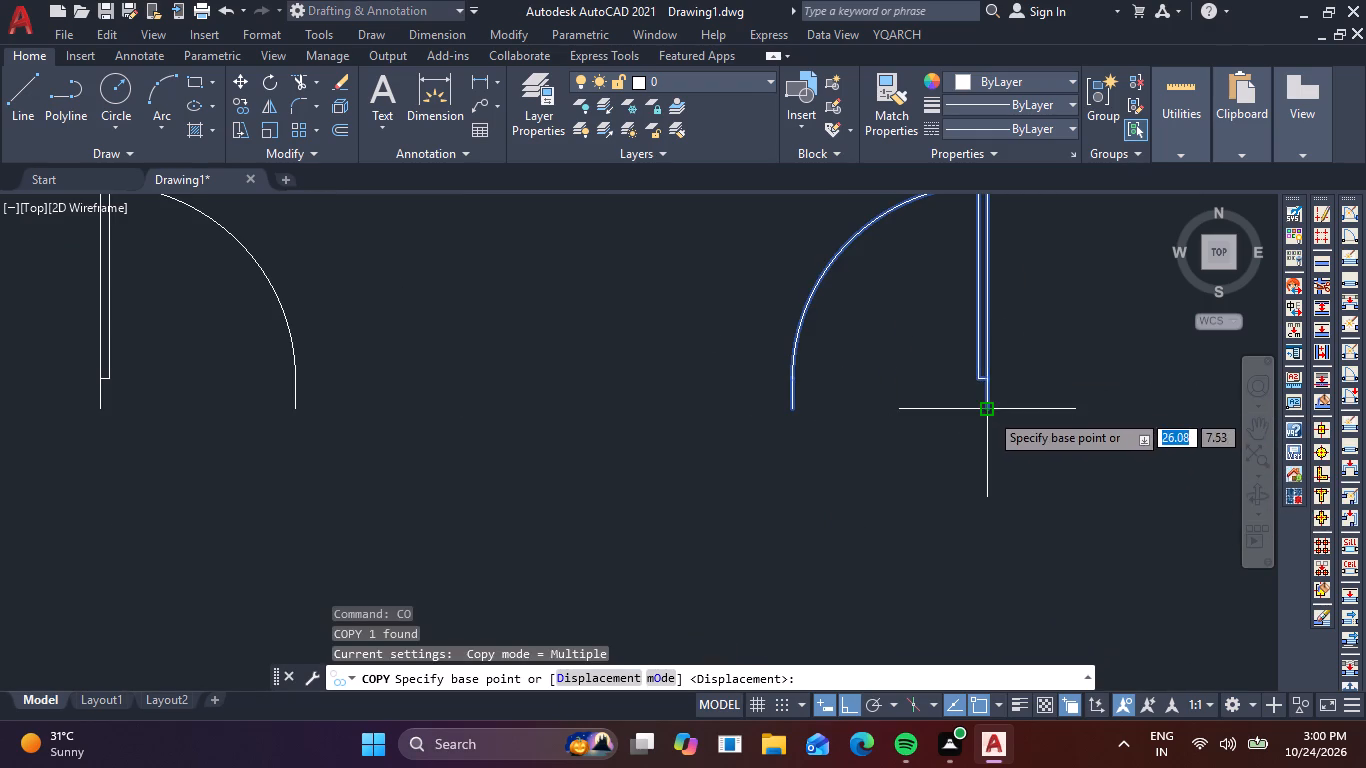
click(989, 412)
scroll(794, 456, down, 1)
key(F8)
scroll(756, 462, down, 3)
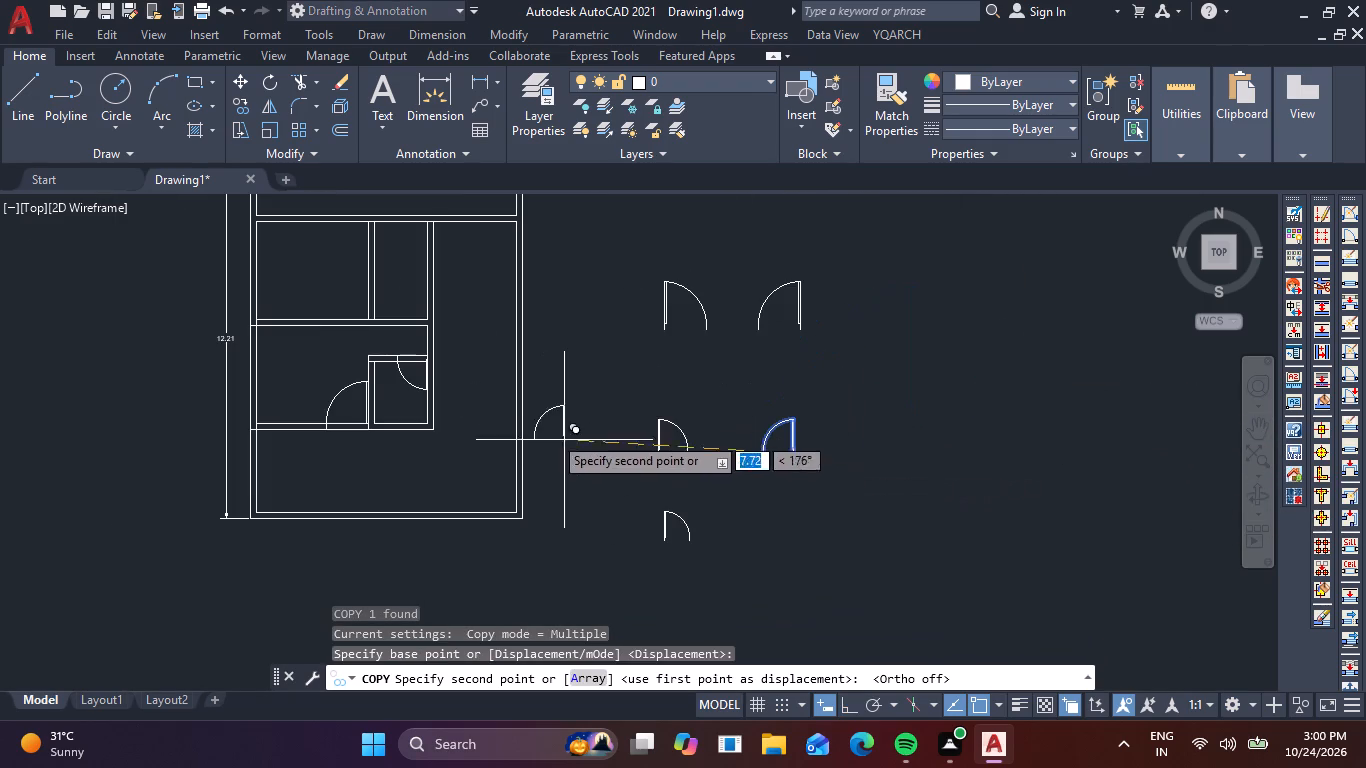
scroll(338, 292, up, 3)
scroll(426, 404, up, 2)
middle_drag(419, 437, 490, 334)
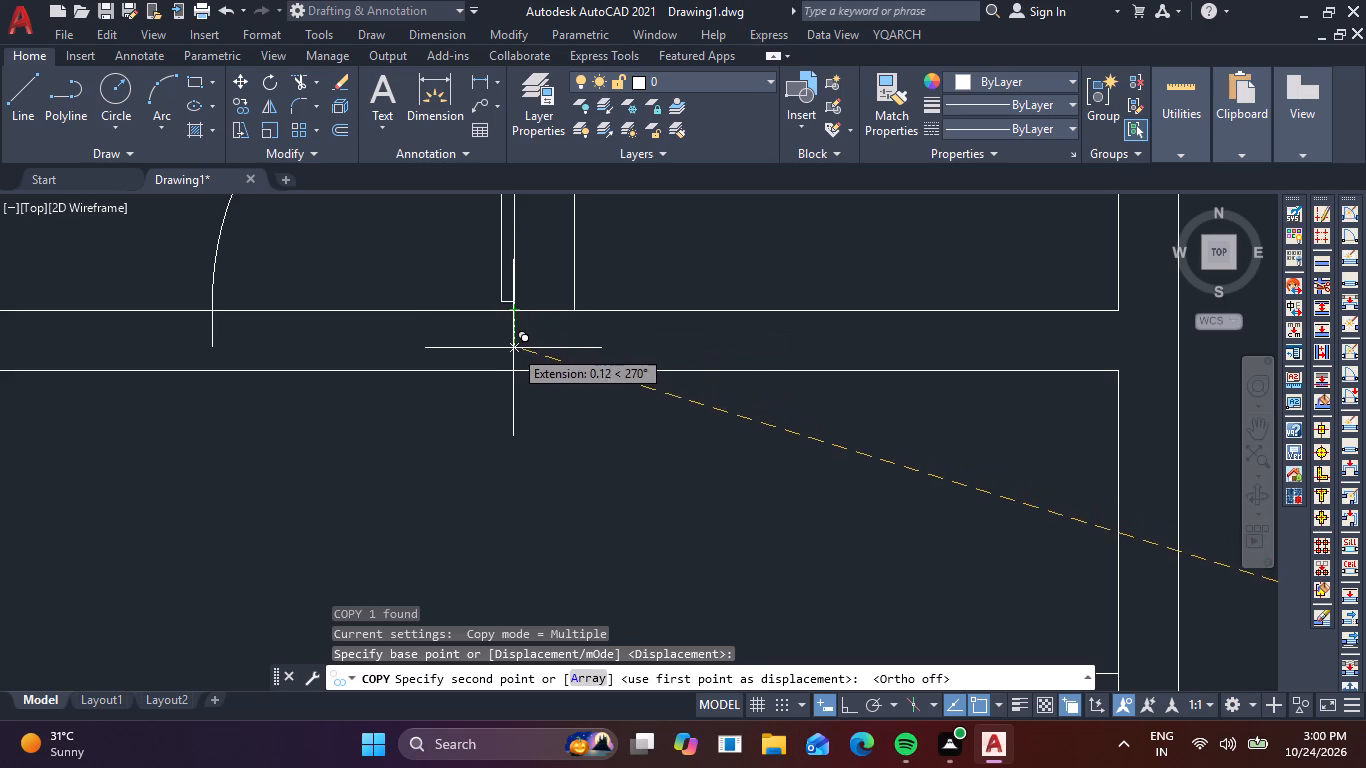
click(514, 364)
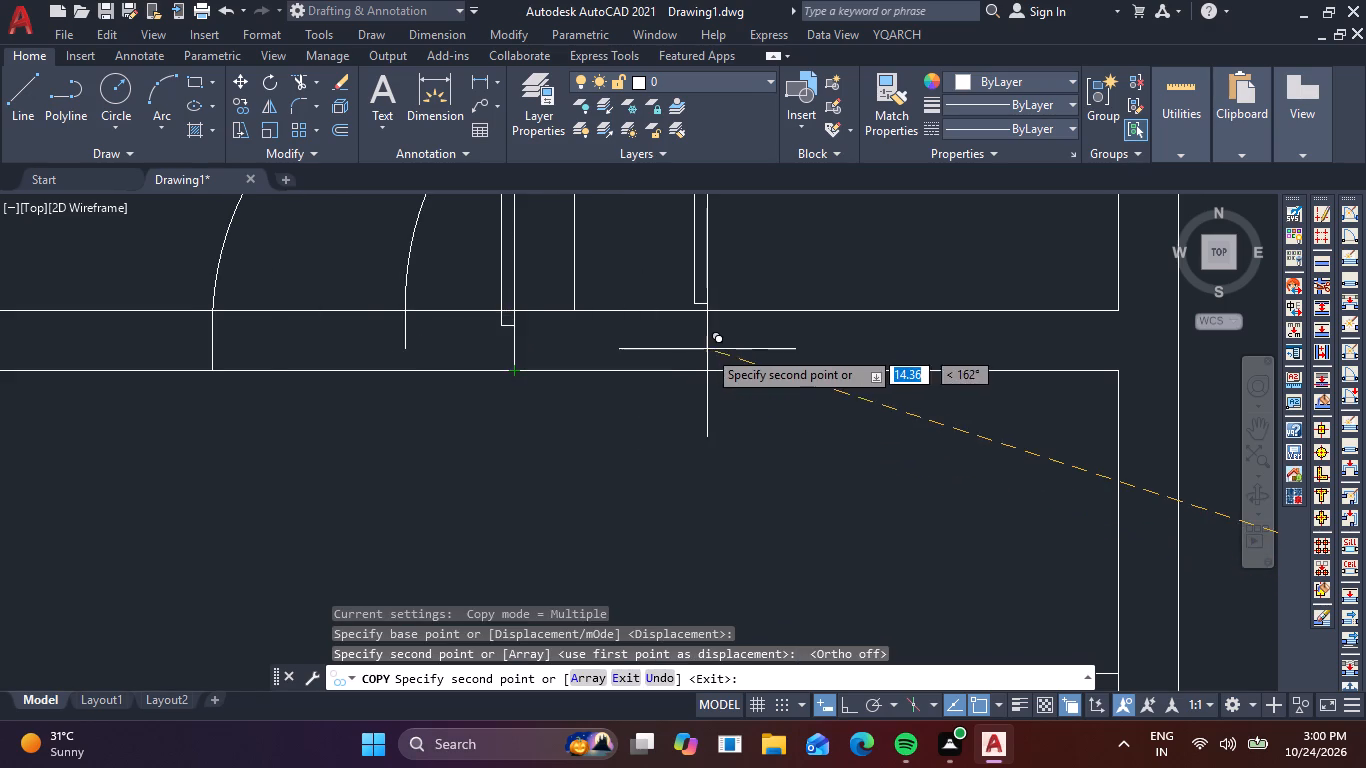
scroll(711, 348, down, 4)
key(Escape)
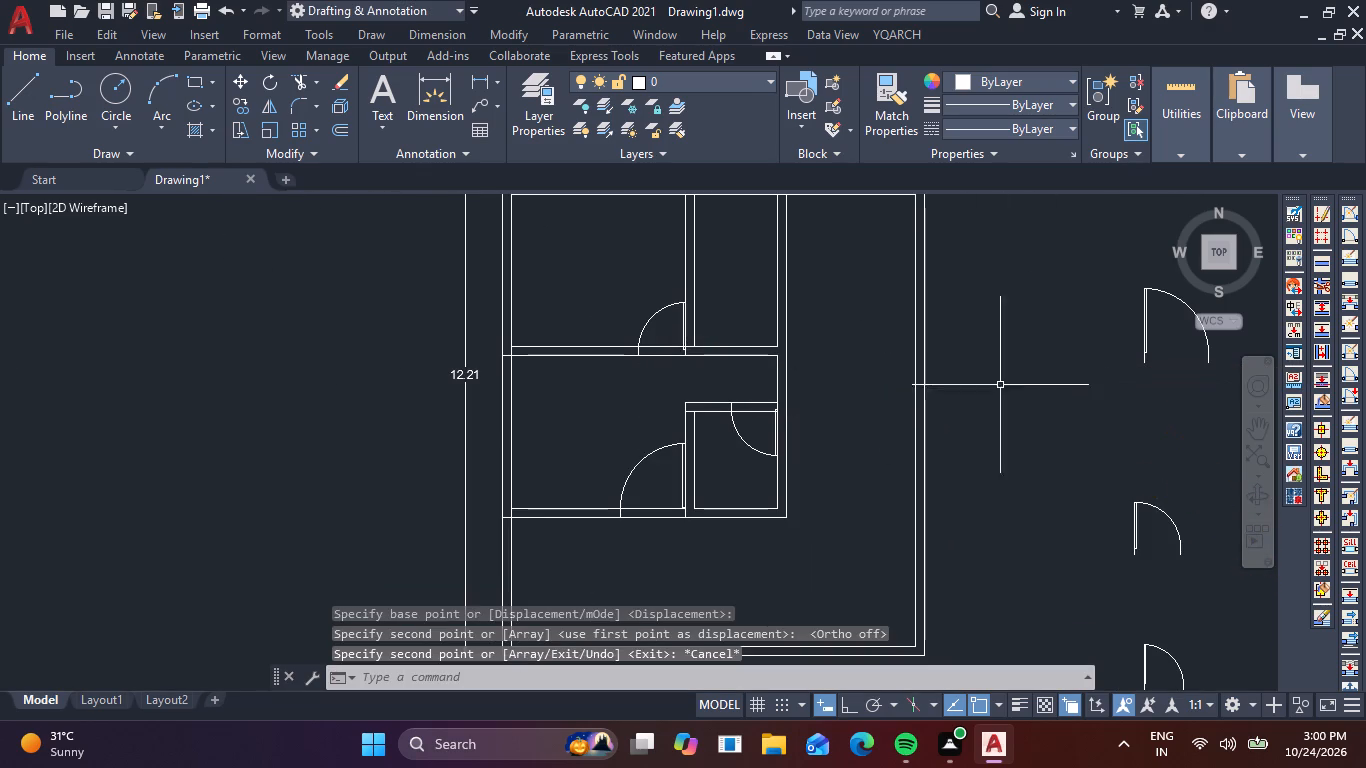
Copy the loose 0.85 m door by its hinge end to the narrow upper-middle room's bottom wall, at the lower face, flush with the partition's right face.
middle_drag(999, 385, 759, 174)
middle_drag(931, 471, 883, 431)
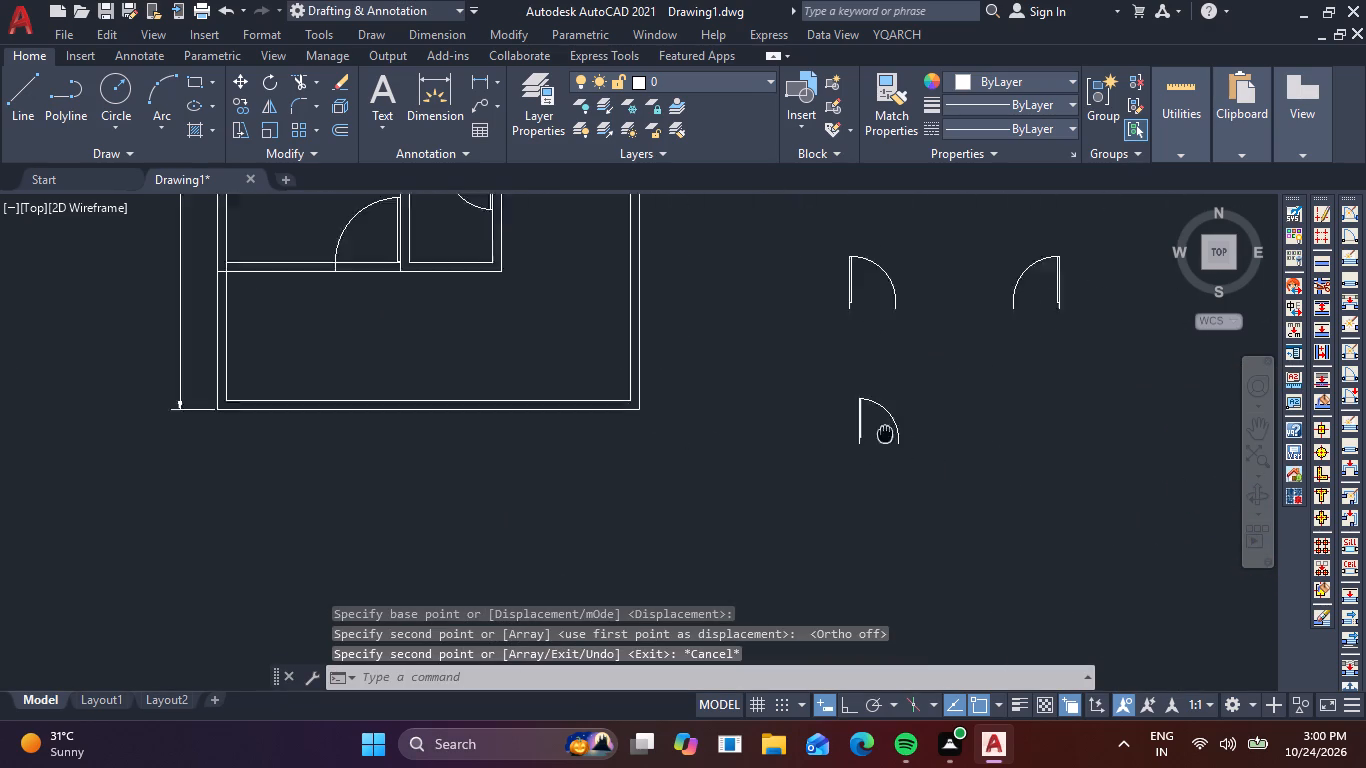
middle_drag(883, 431, 864, 405)
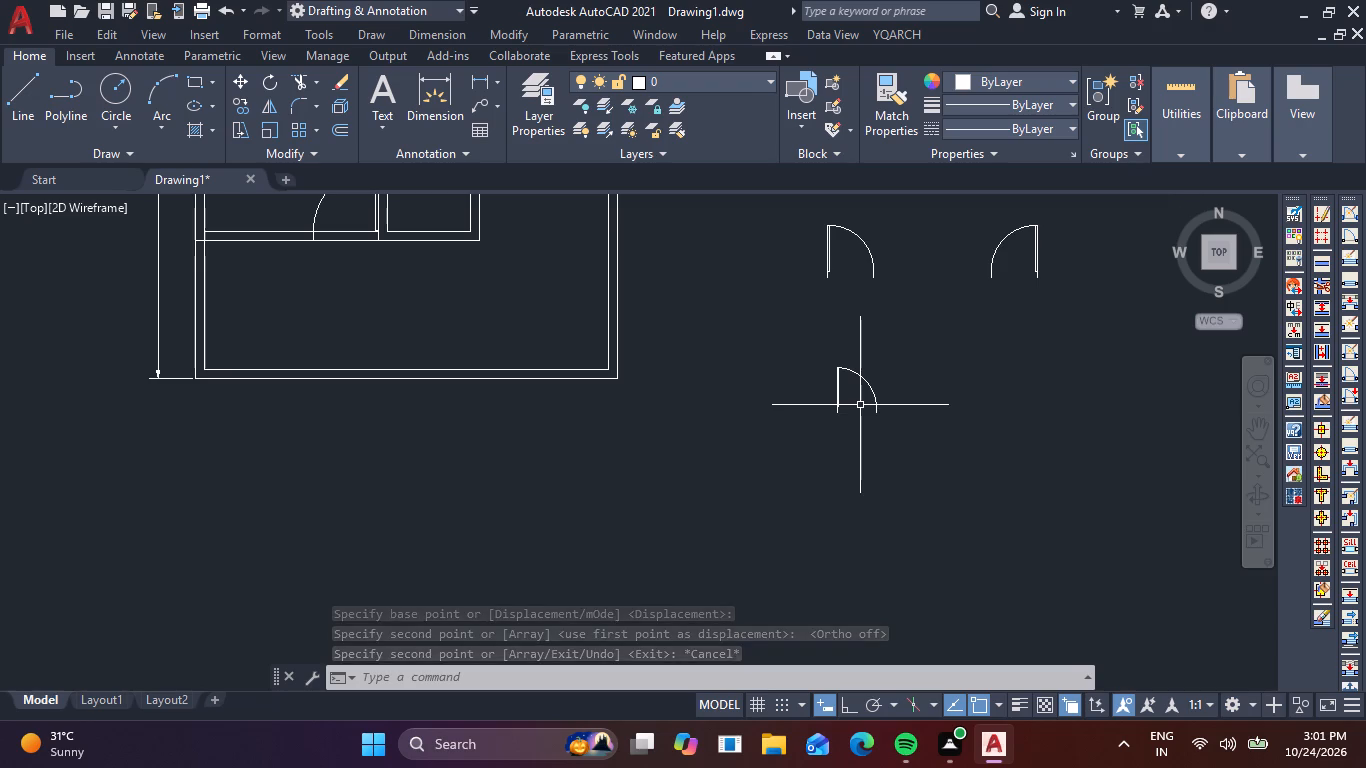
scroll(850, 412, up, 3)
drag(840, 392, 797, 373)
click(665, 387)
text(co)
key(space)
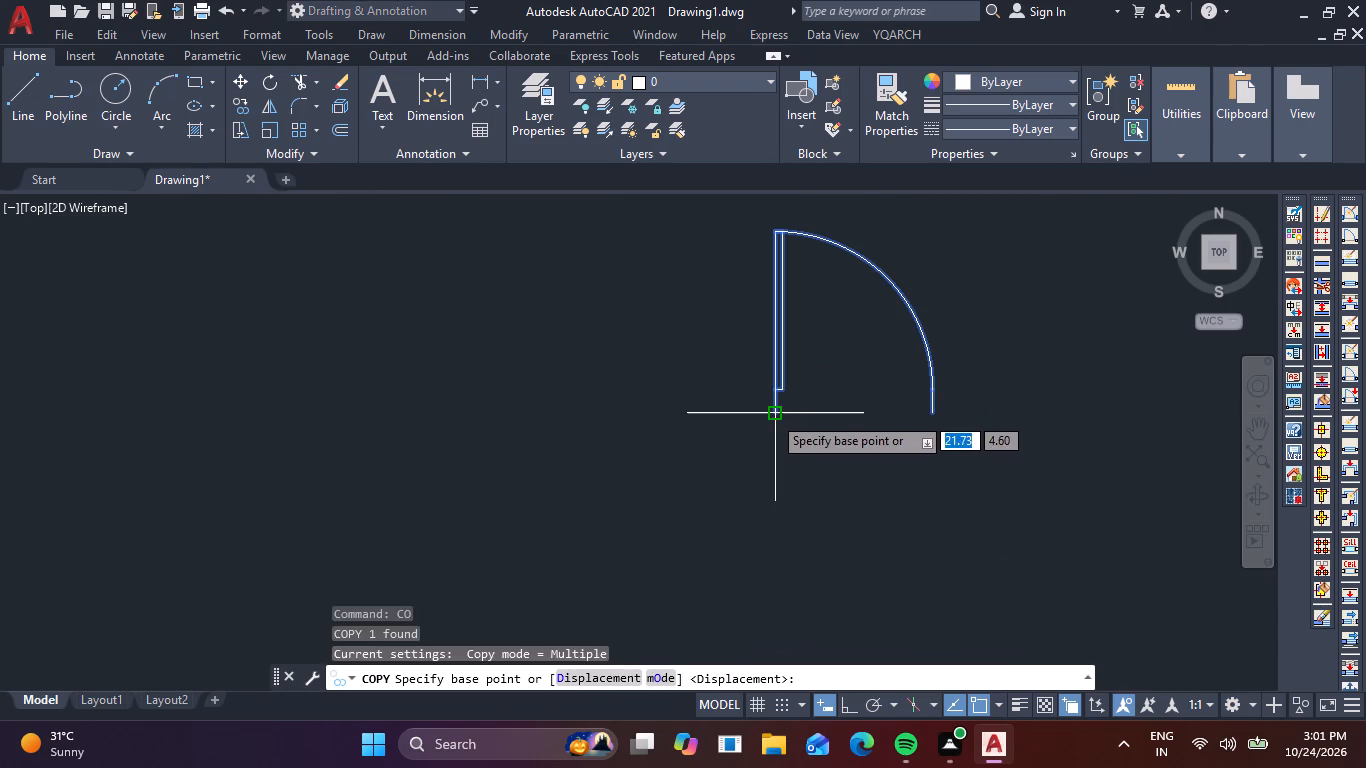
click(775, 415)
scroll(430, 384, down, 5)
middle_drag(506, 412, 566, 485)
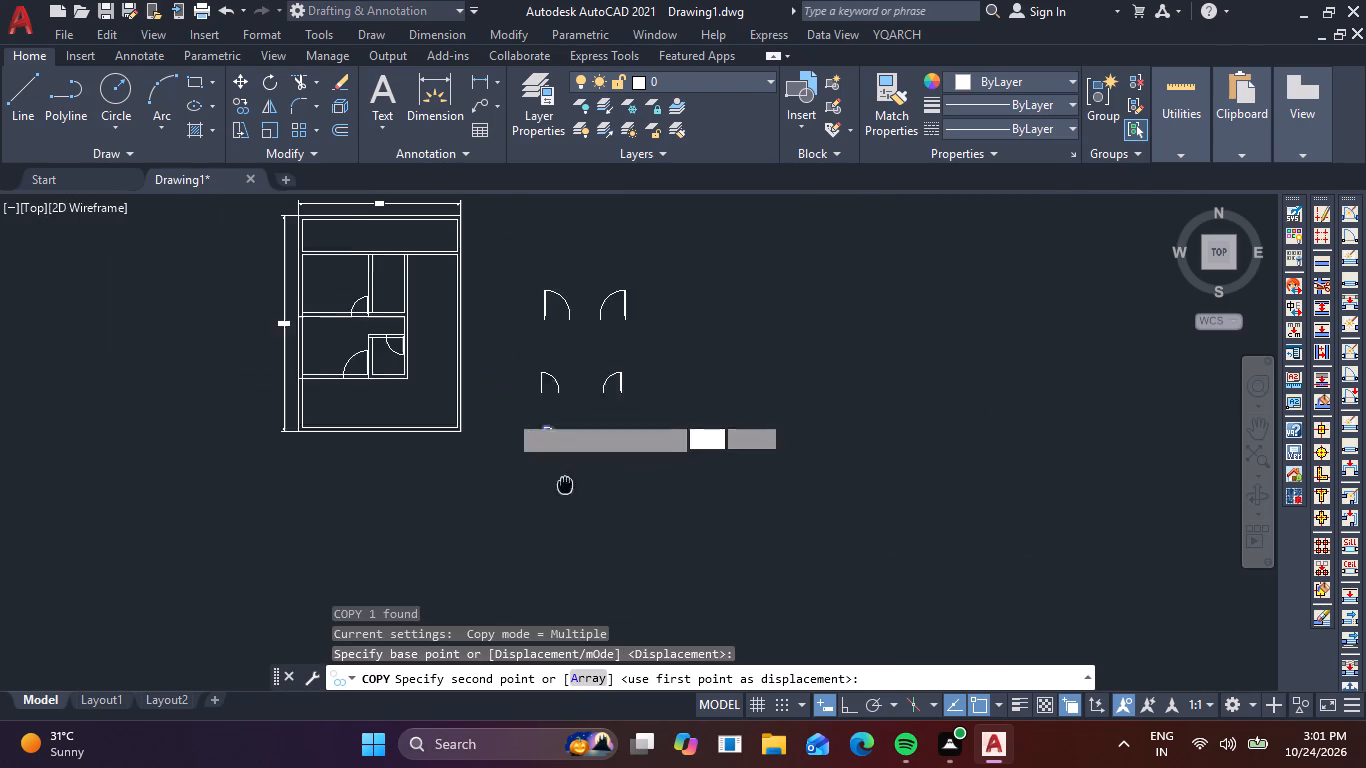
middle_drag(566, 485, 571, 491)
scroll(379, 327, up, 4)
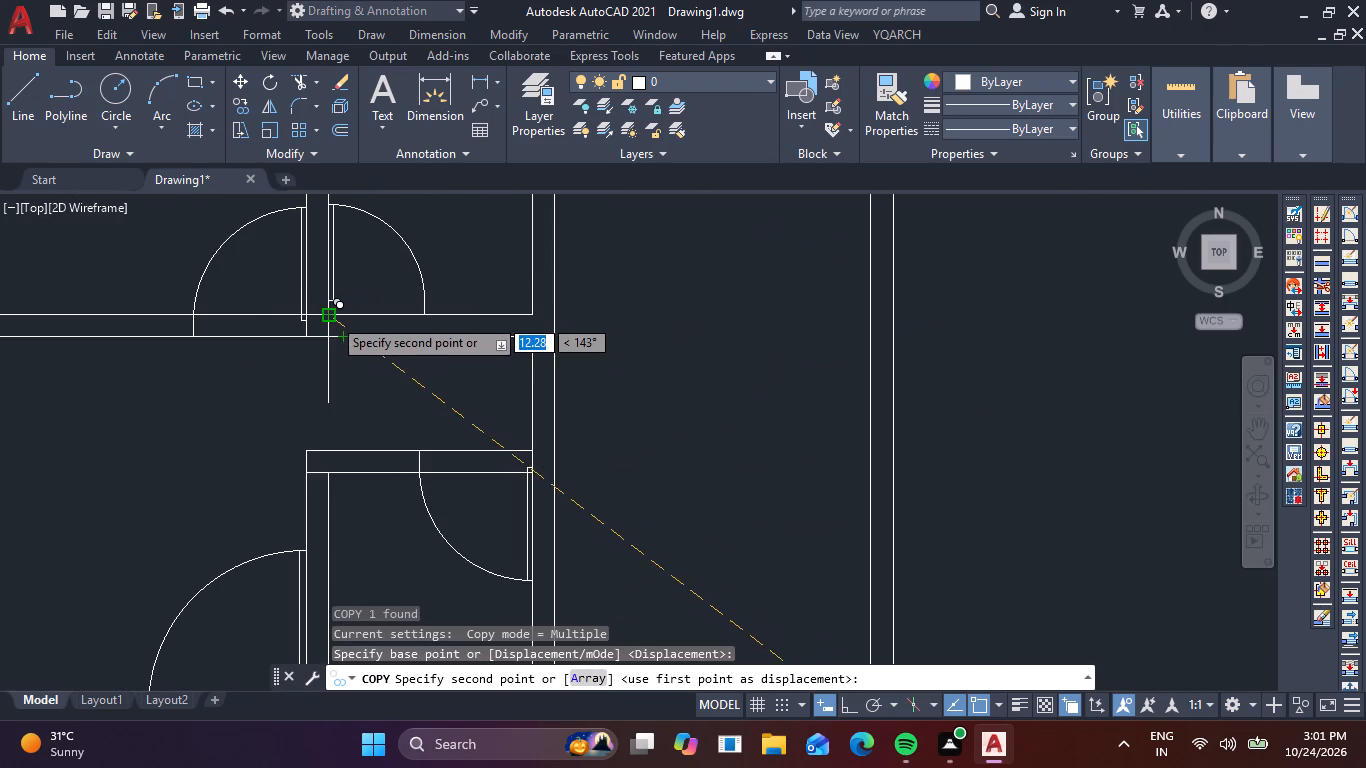
scroll(334, 315, up, 3)
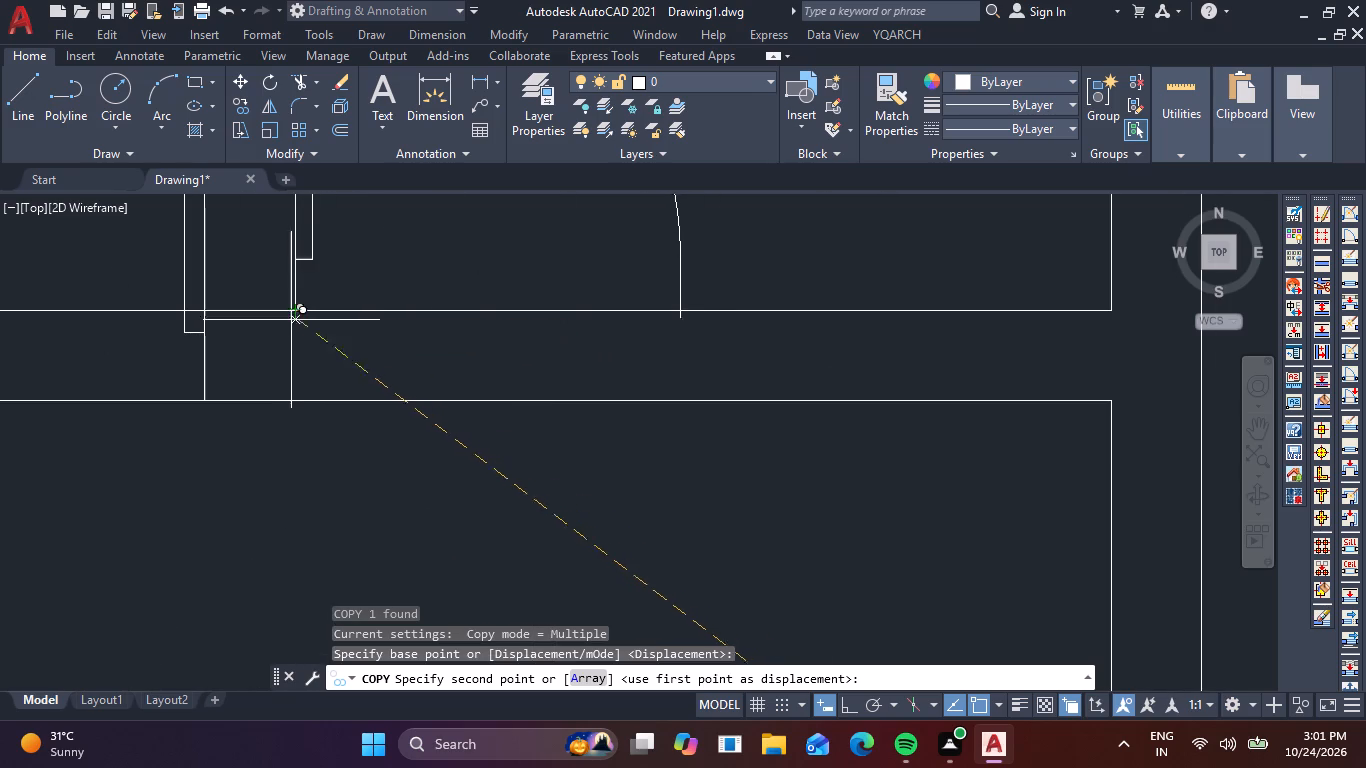
click(295, 397)
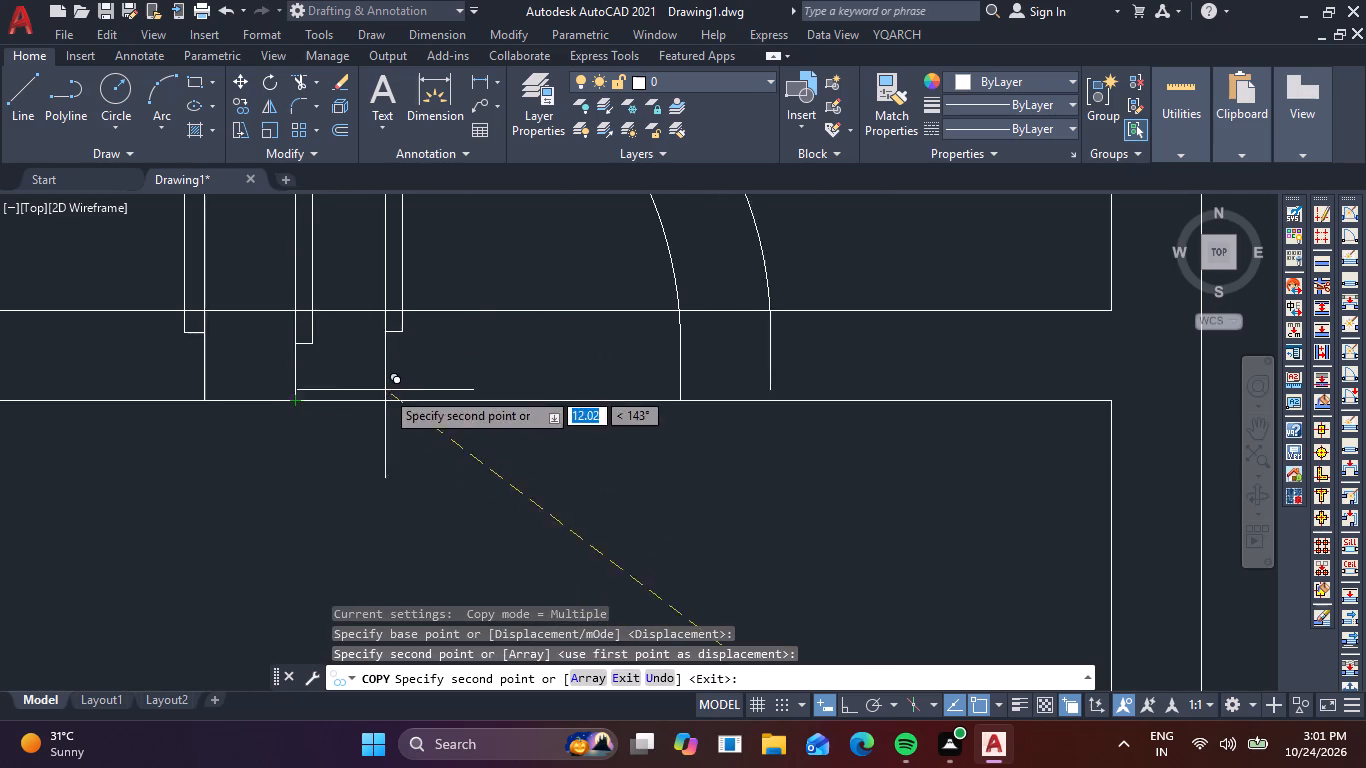
scroll(392, 395, down, 2)
key(Escape)
scroll(569, 439, down, 2)
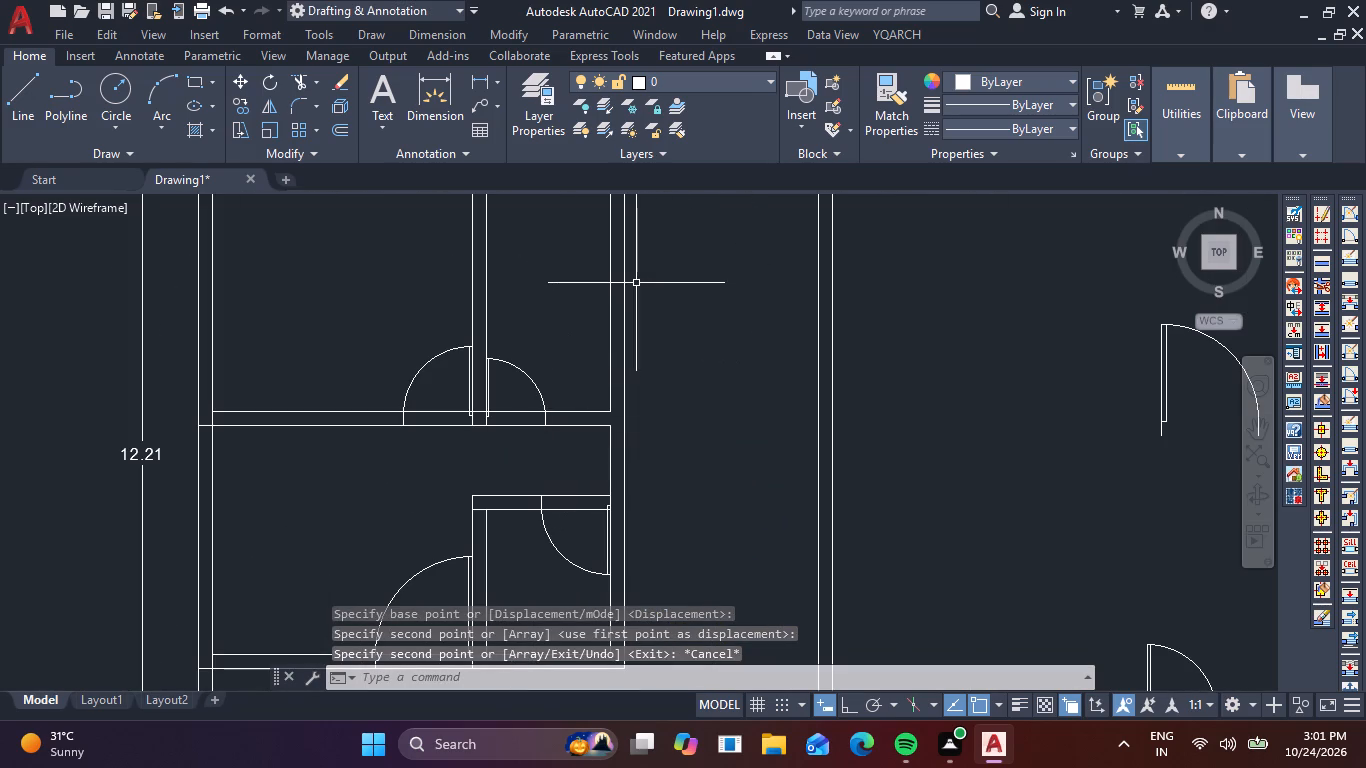
Mirror the loose 0.85 m door across a vertical axis on its right, keeping the original.
middle_drag(589, 261, 584, 339)
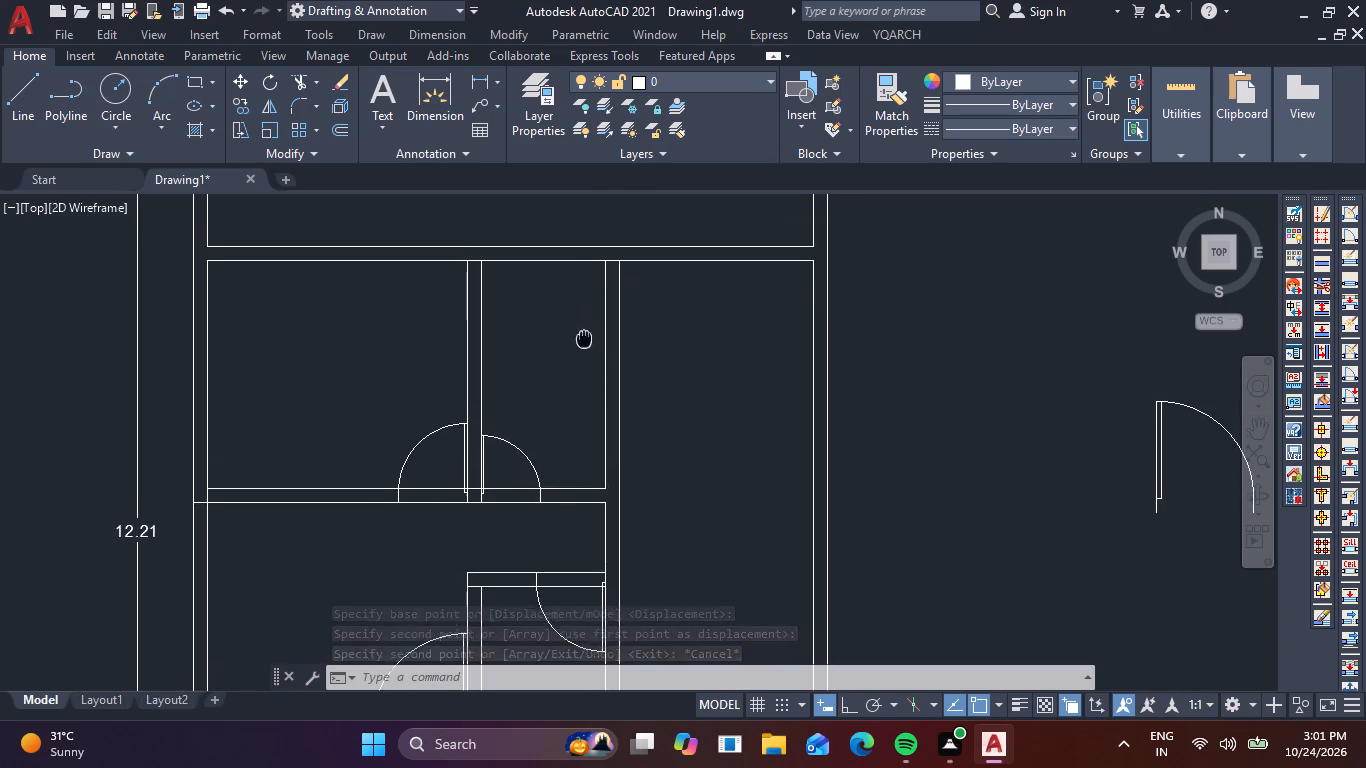
middle_drag(584, 339, 584, 342)
scroll(586, 344, down, 2)
middle_drag(890, 576, 879, 525)
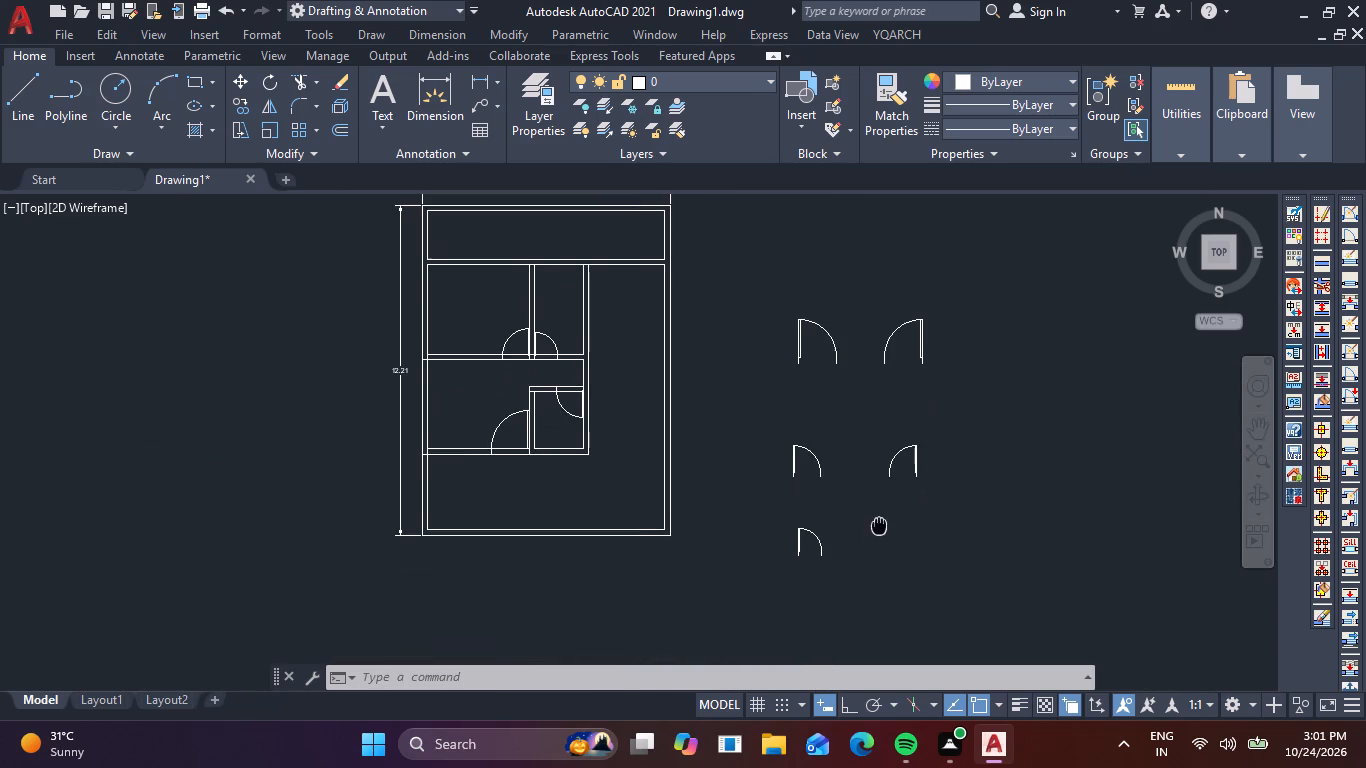
middle_drag(879, 525, 880, 523)
scroll(860, 570, up, 2)
drag(734, 507, 706, 504)
click(638, 491)
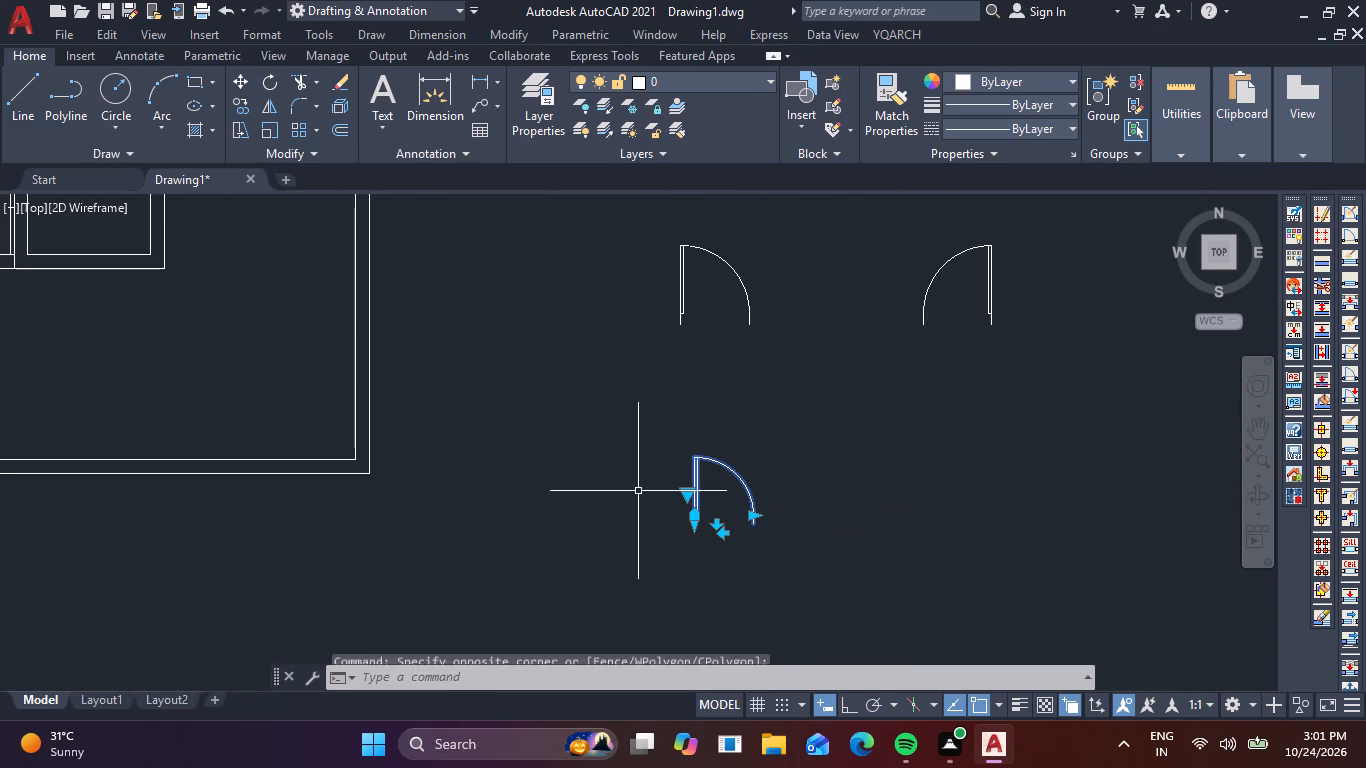
text(mi)
key(space)
click(806, 437)
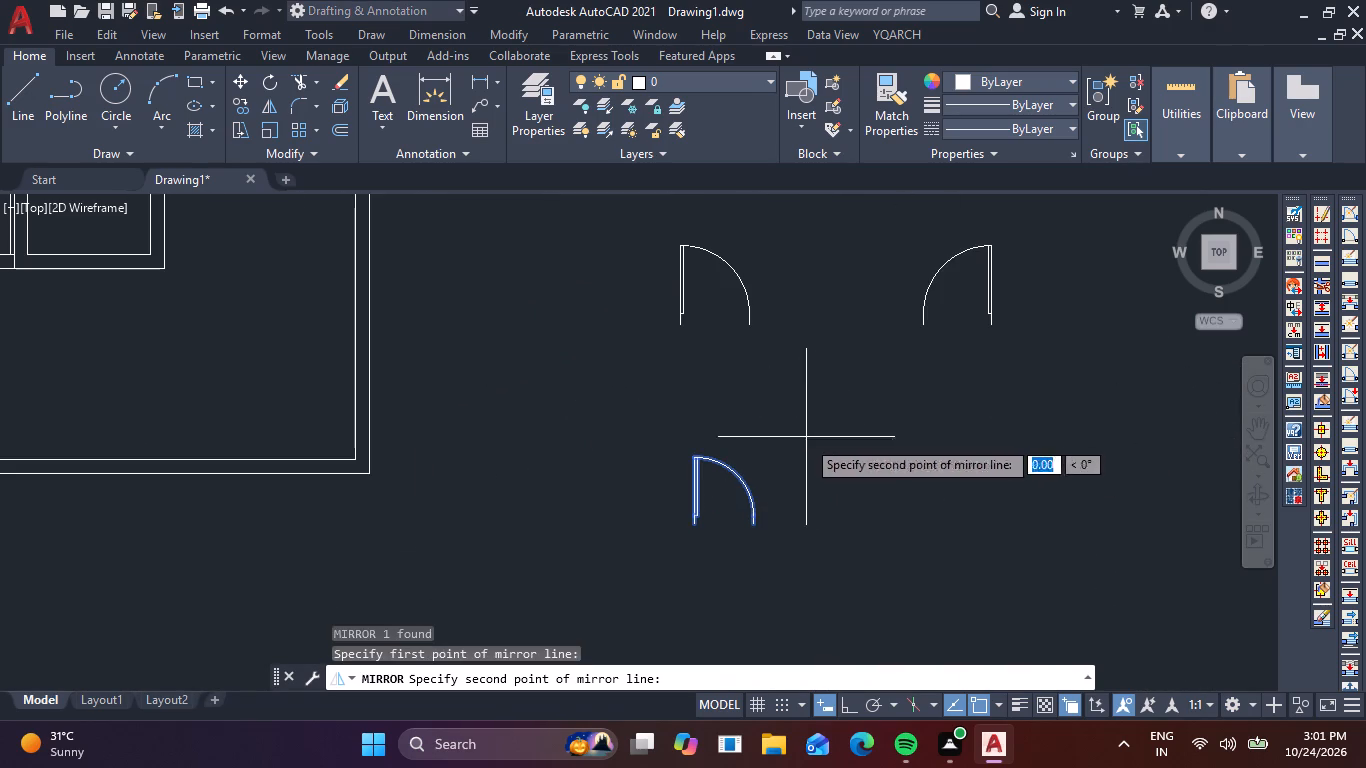
key(F8)
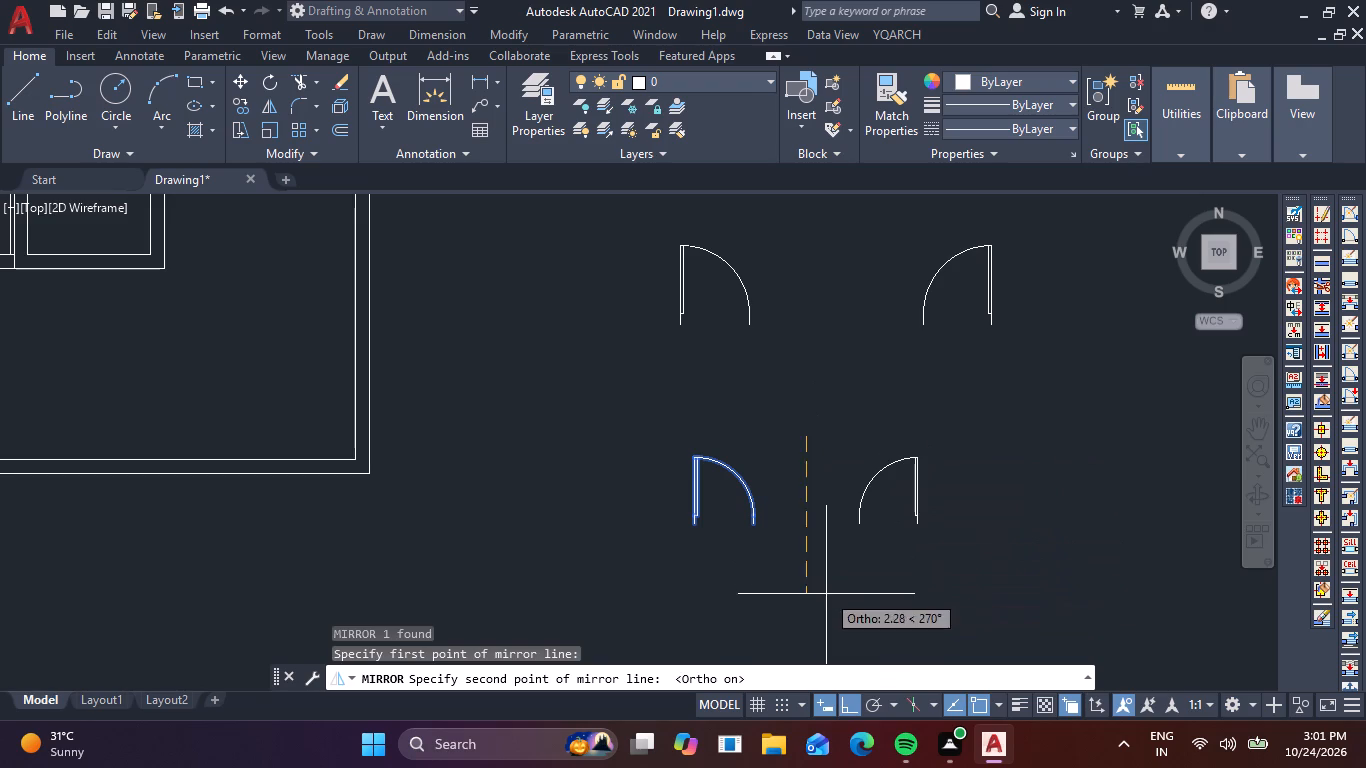
click(826, 594)
key(space)
Rotate the mirrored 0.85 m door a quarter turn clockwise so its leaf lies horizontal, pointing right.
click(971, 525)
click(902, 466)
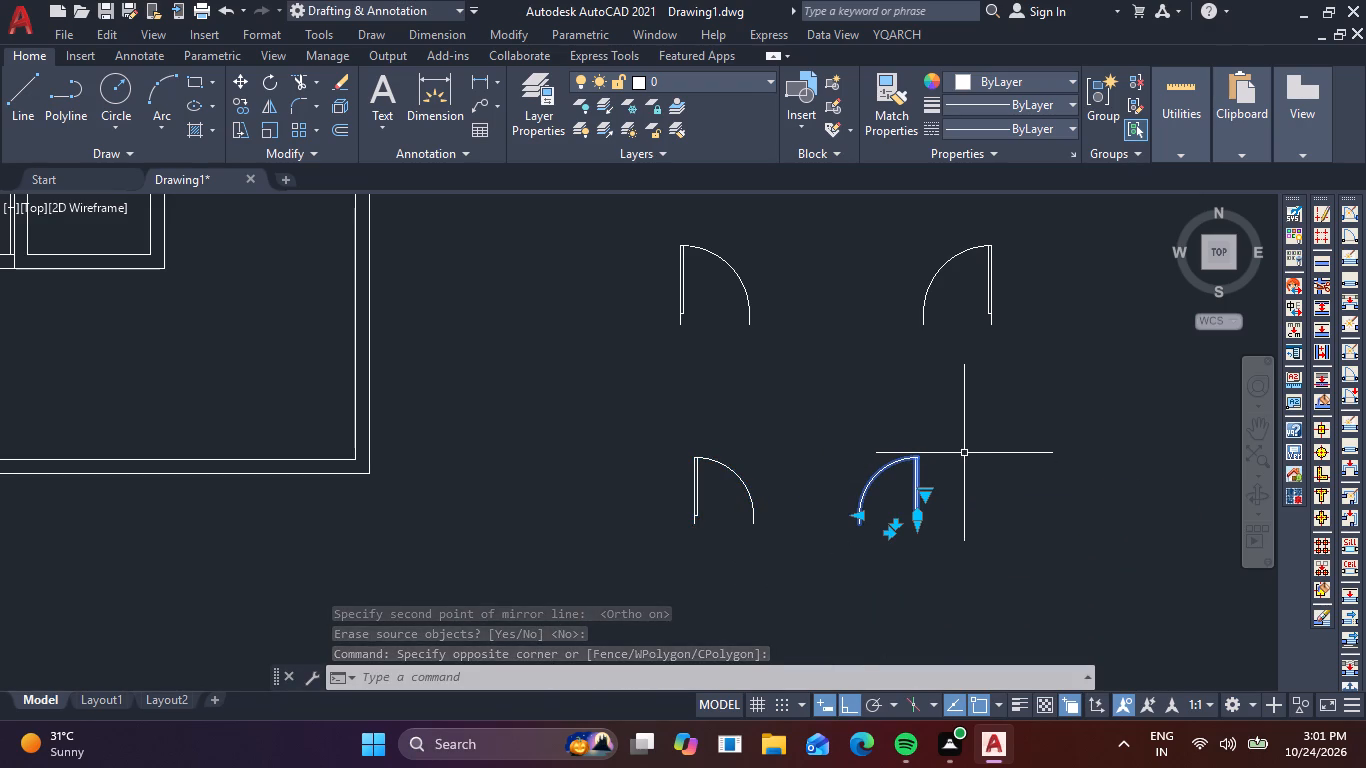
key(r)
key(o)
key(space)
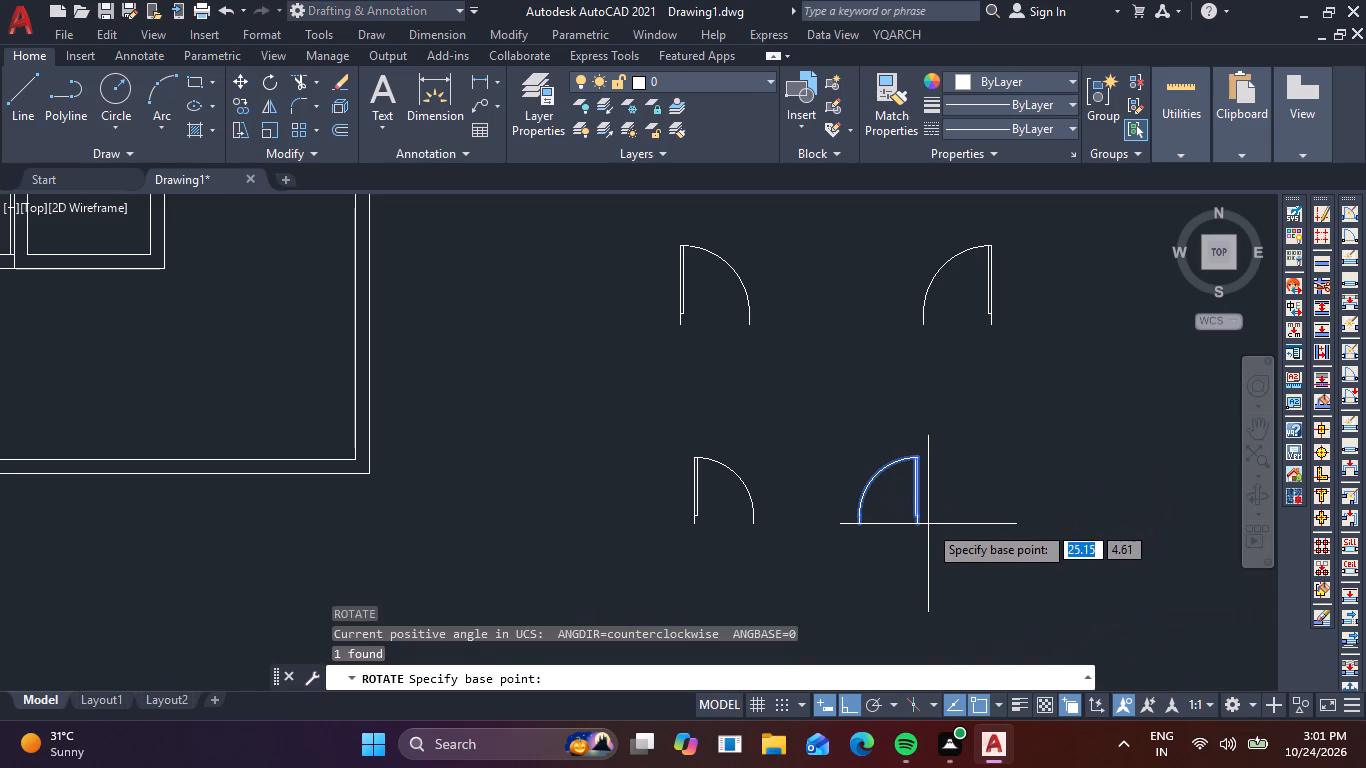
click(928, 524)
click(935, 588)
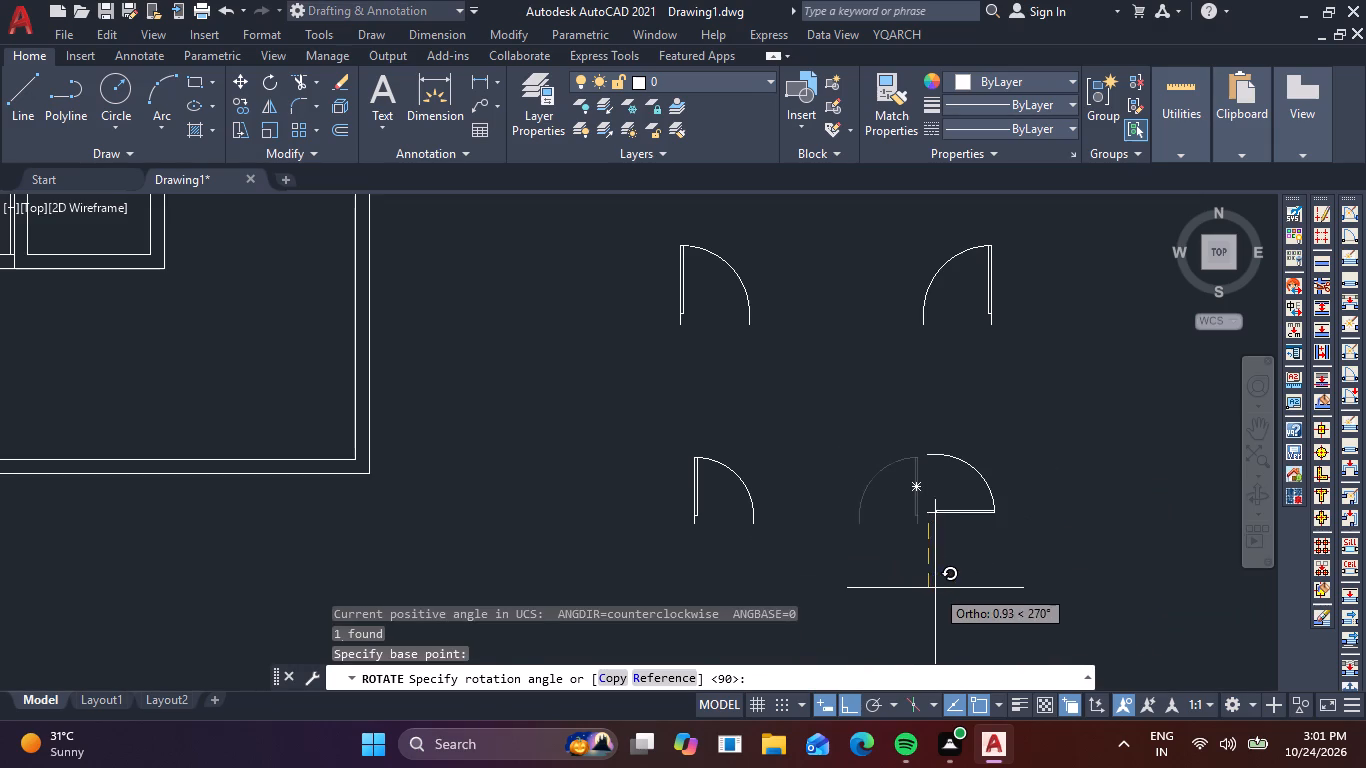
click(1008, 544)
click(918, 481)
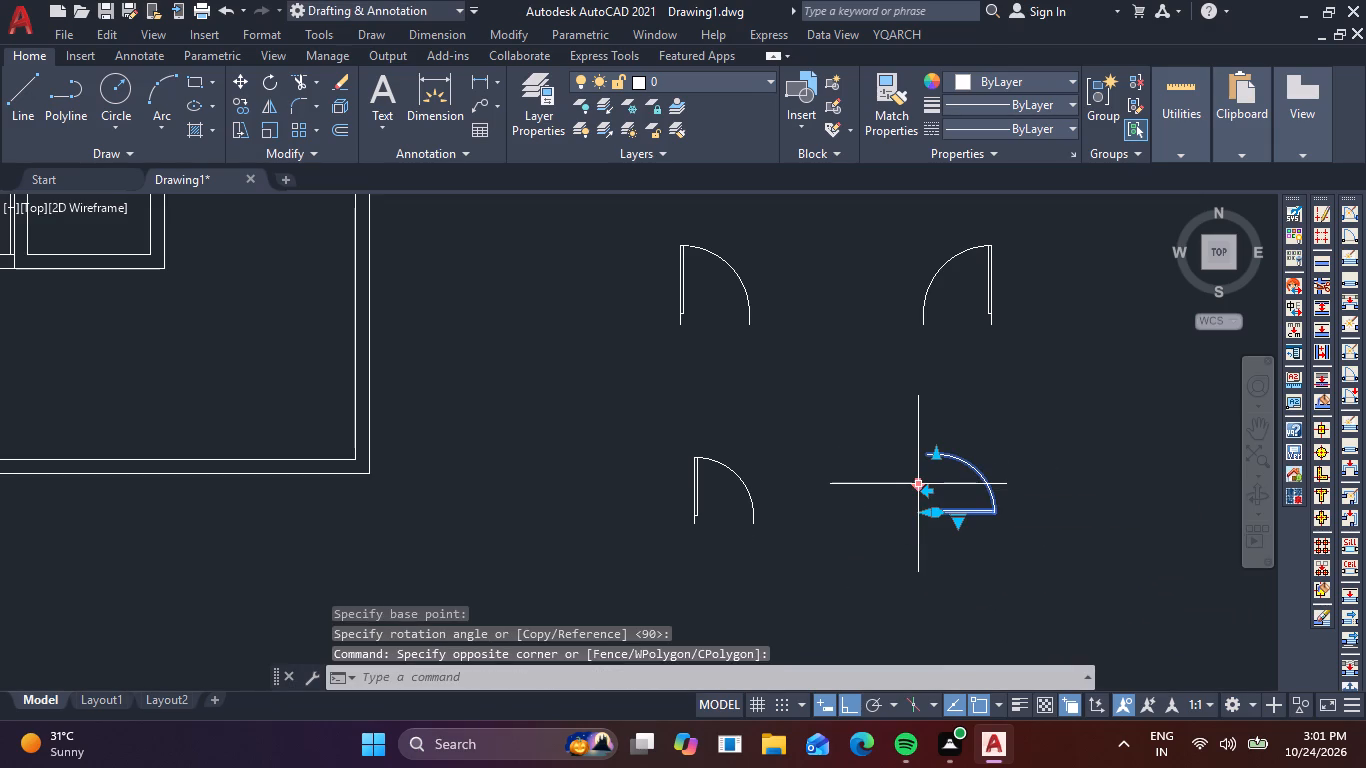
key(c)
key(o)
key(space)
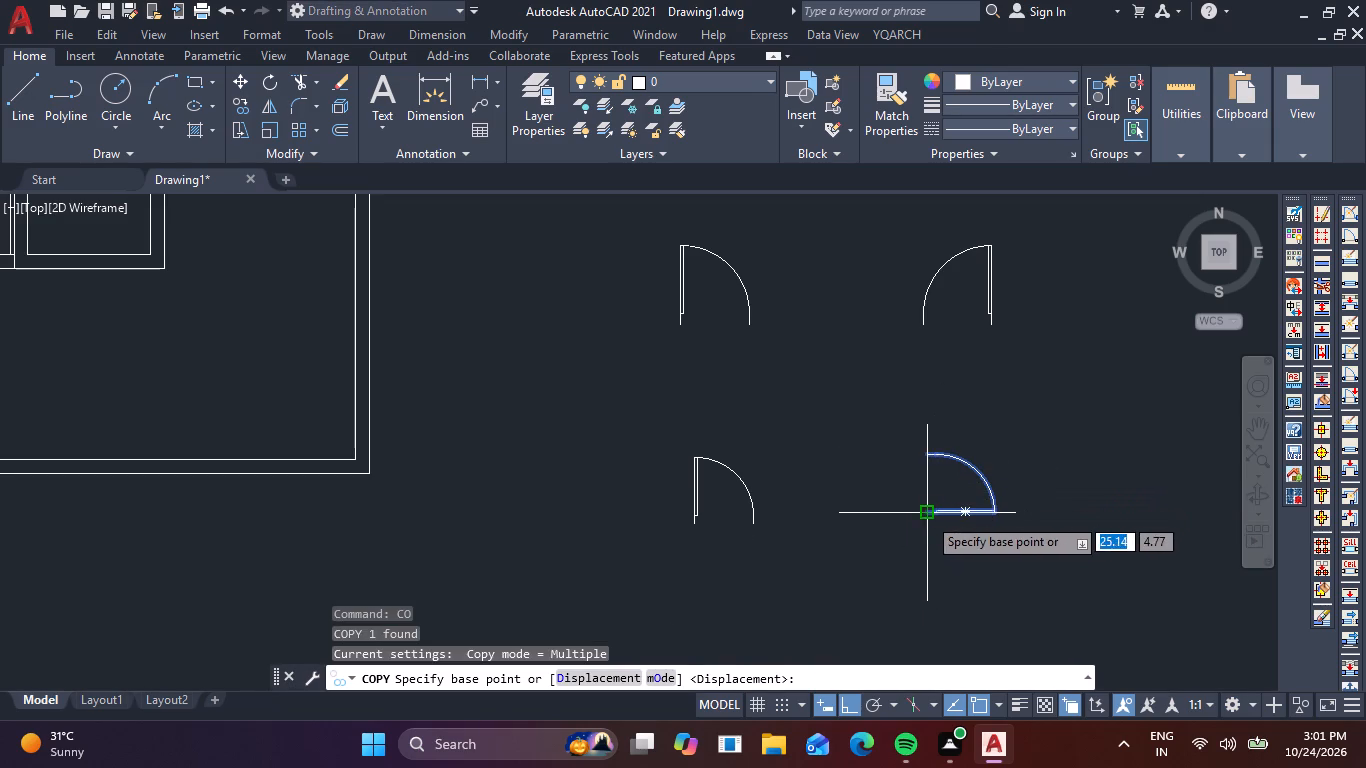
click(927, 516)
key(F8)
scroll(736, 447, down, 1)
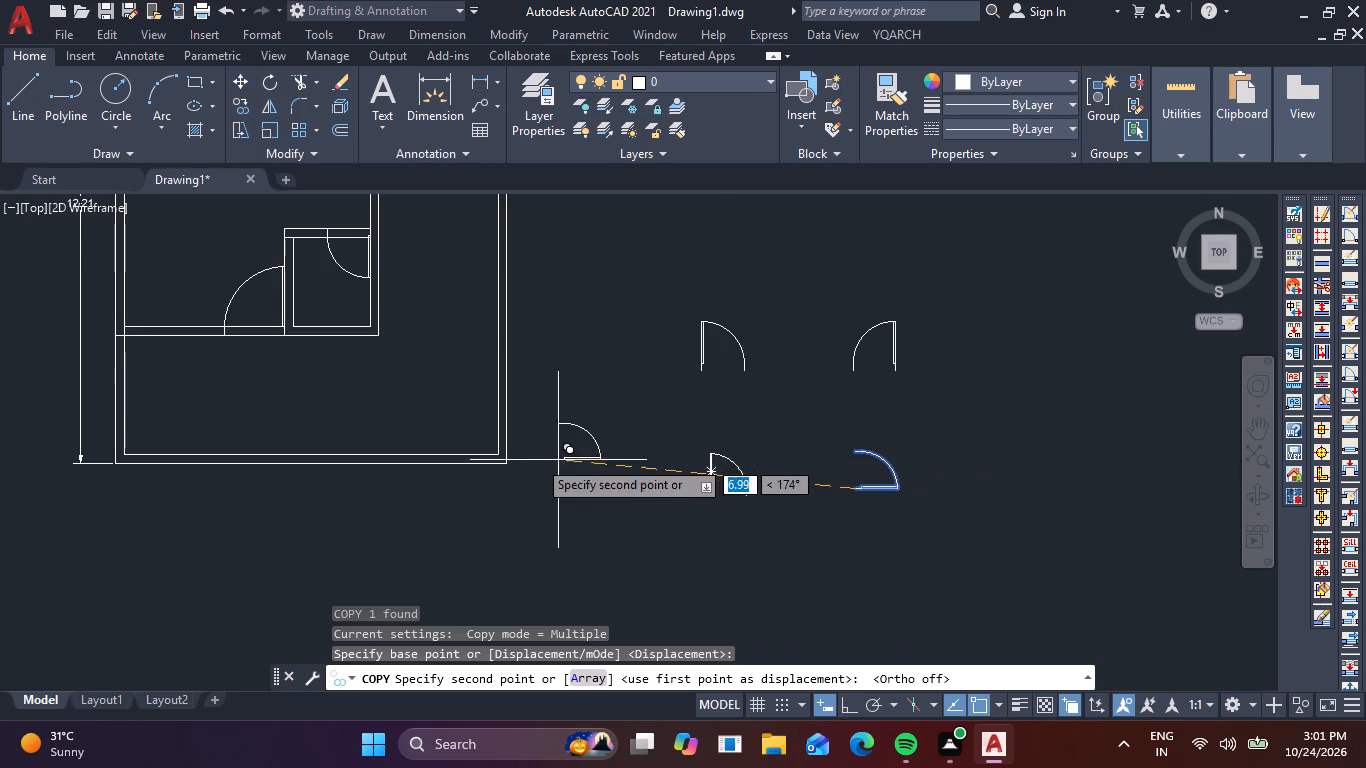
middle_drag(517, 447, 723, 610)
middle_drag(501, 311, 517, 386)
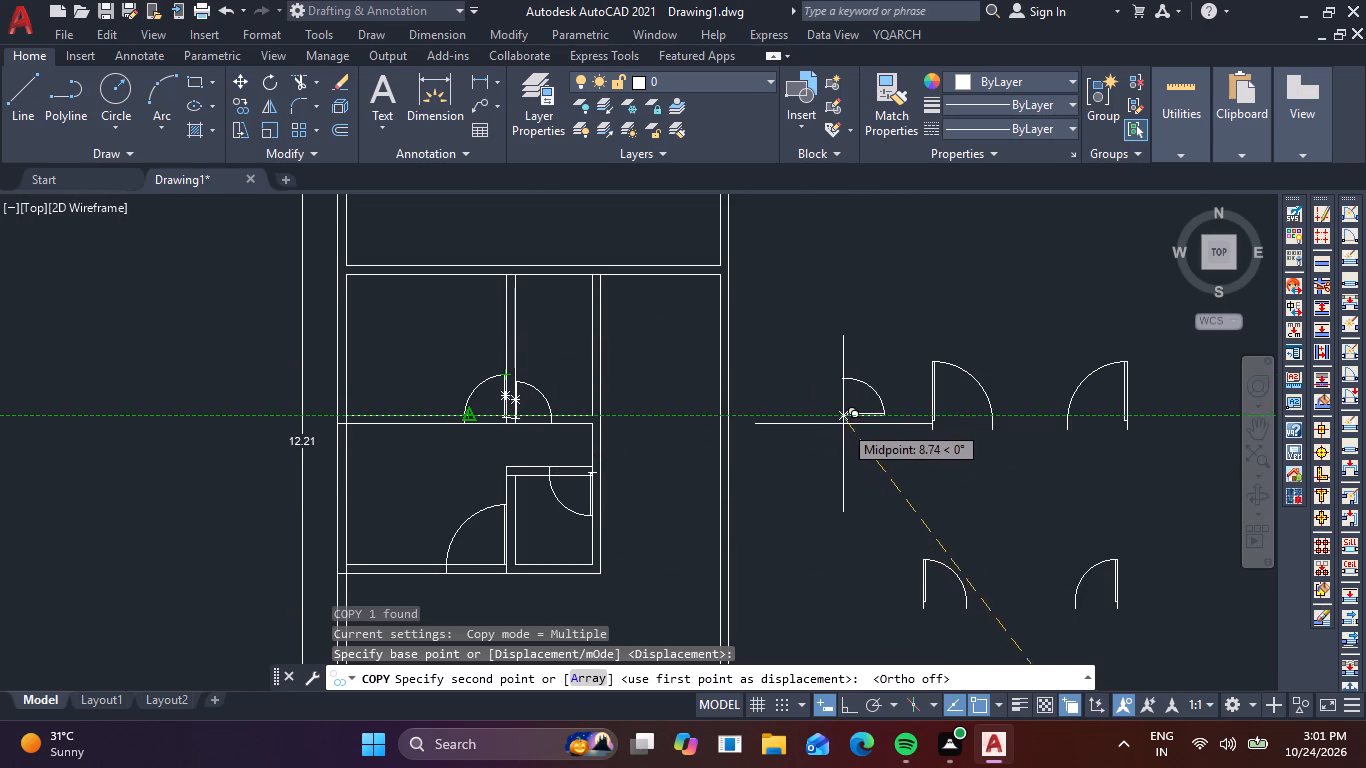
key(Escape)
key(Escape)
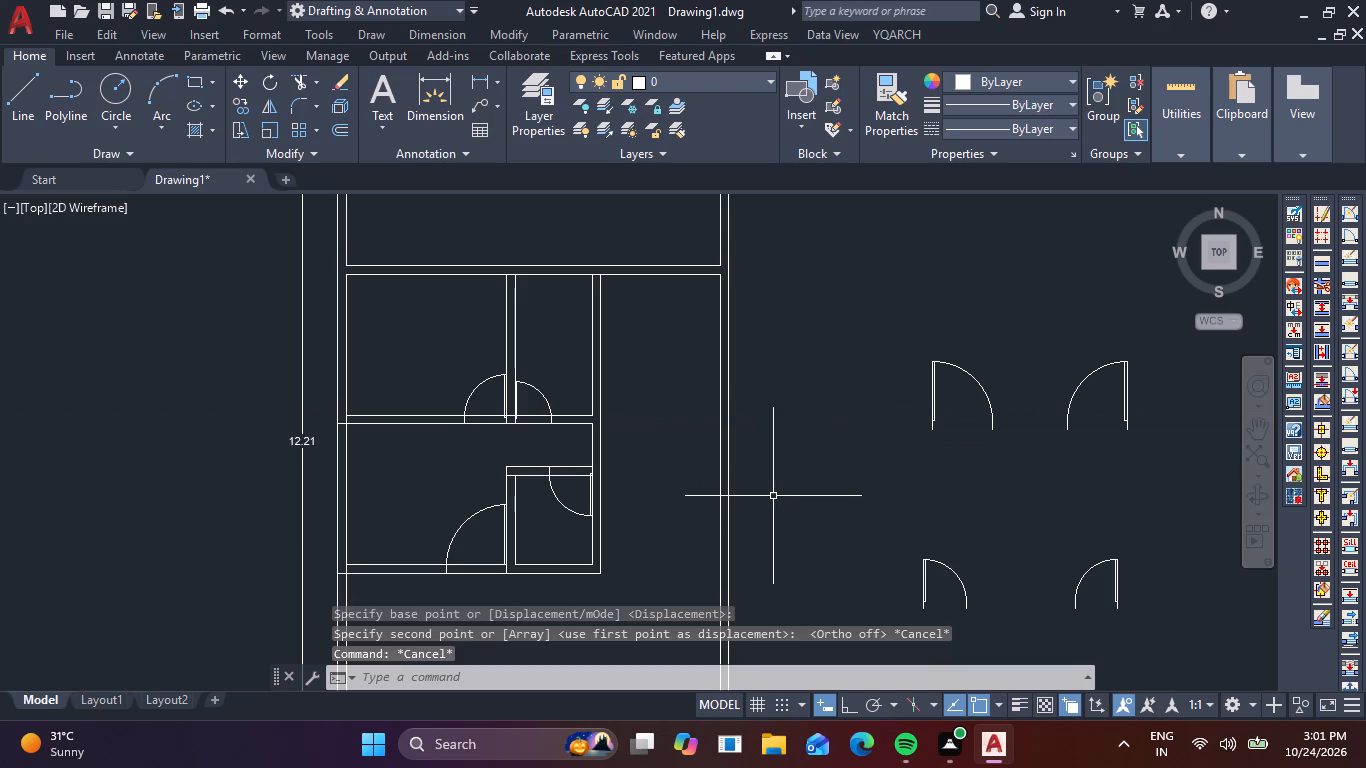
Trim the wall line across the tops of both vertical partitions where they meet the wall below the top room.
text(tr)
key(space)
scroll(535, 321, up, 3)
middle_drag(506, 288, 509, 371)
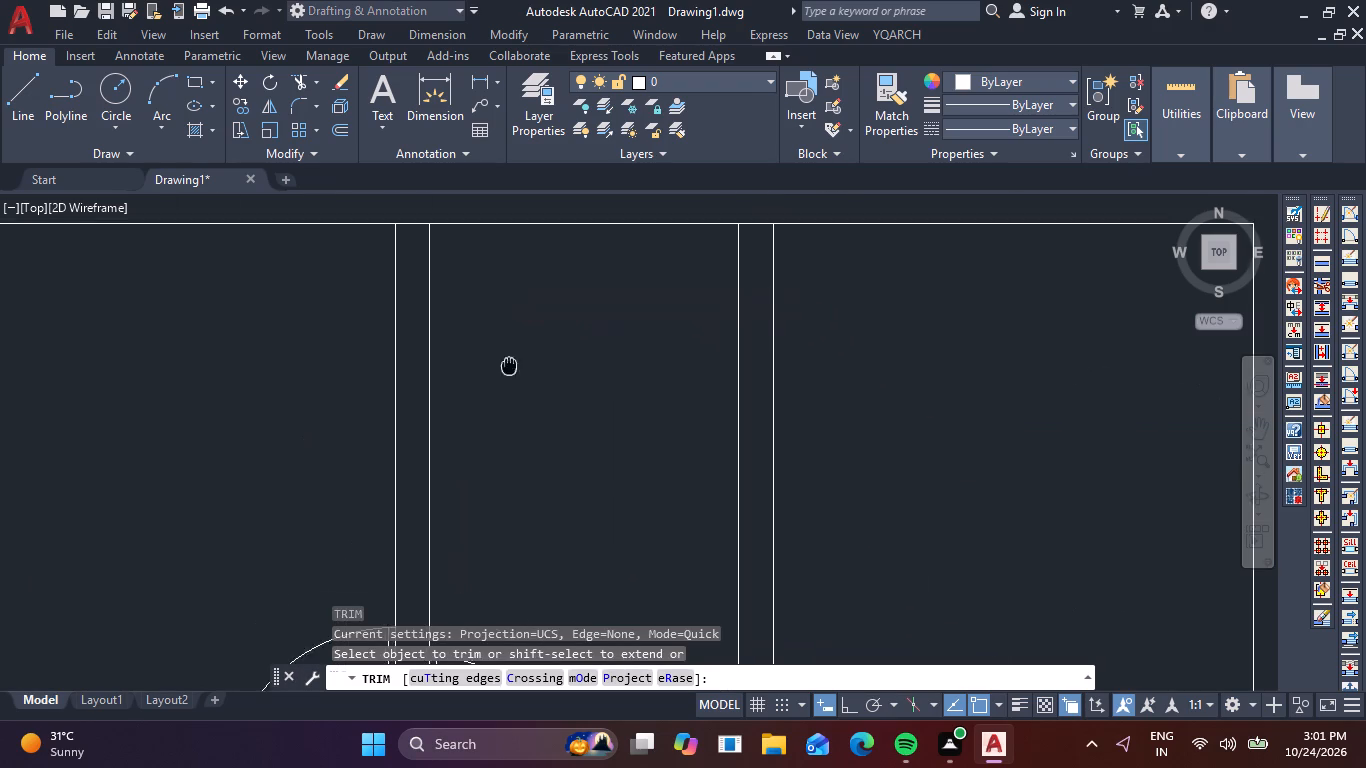
middle_drag(509, 371, 502, 490)
click(412, 346)
click(409, 372)
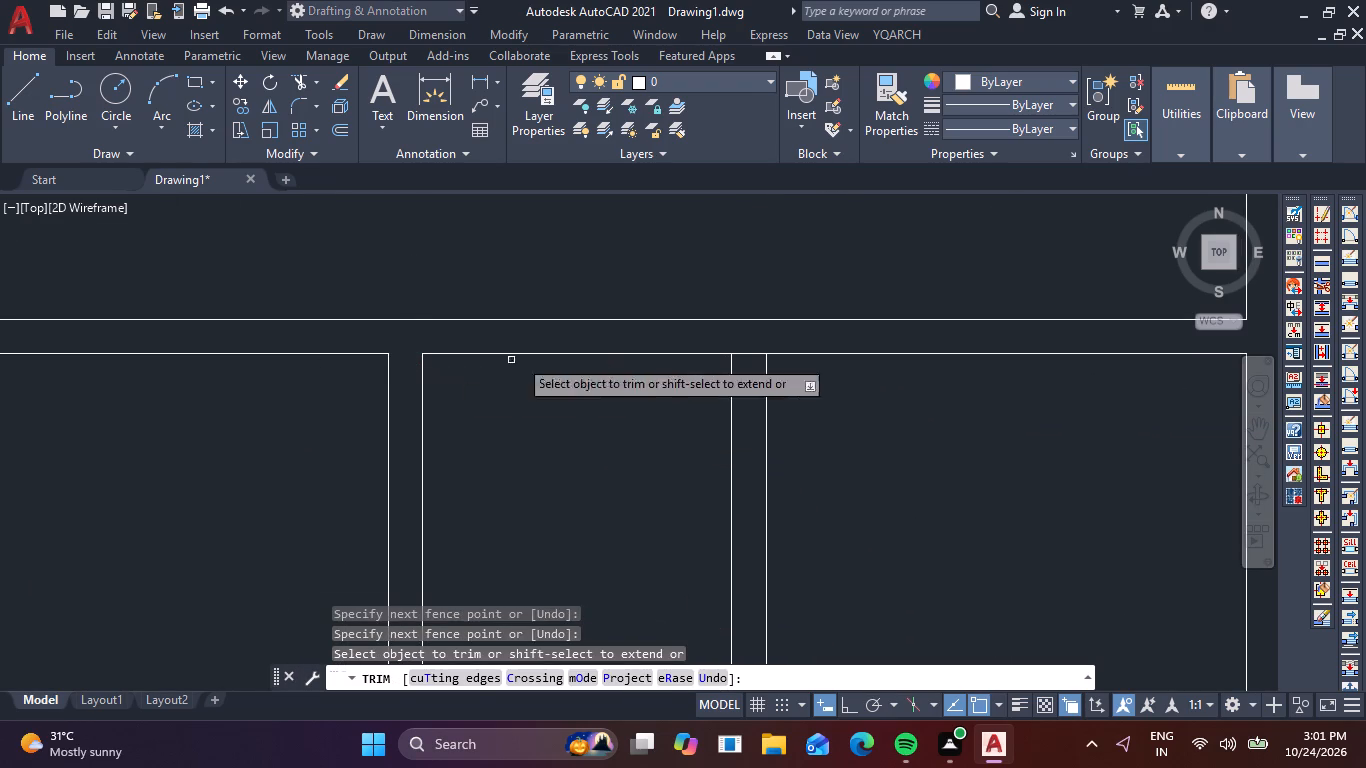
click(753, 349)
click(749, 374)
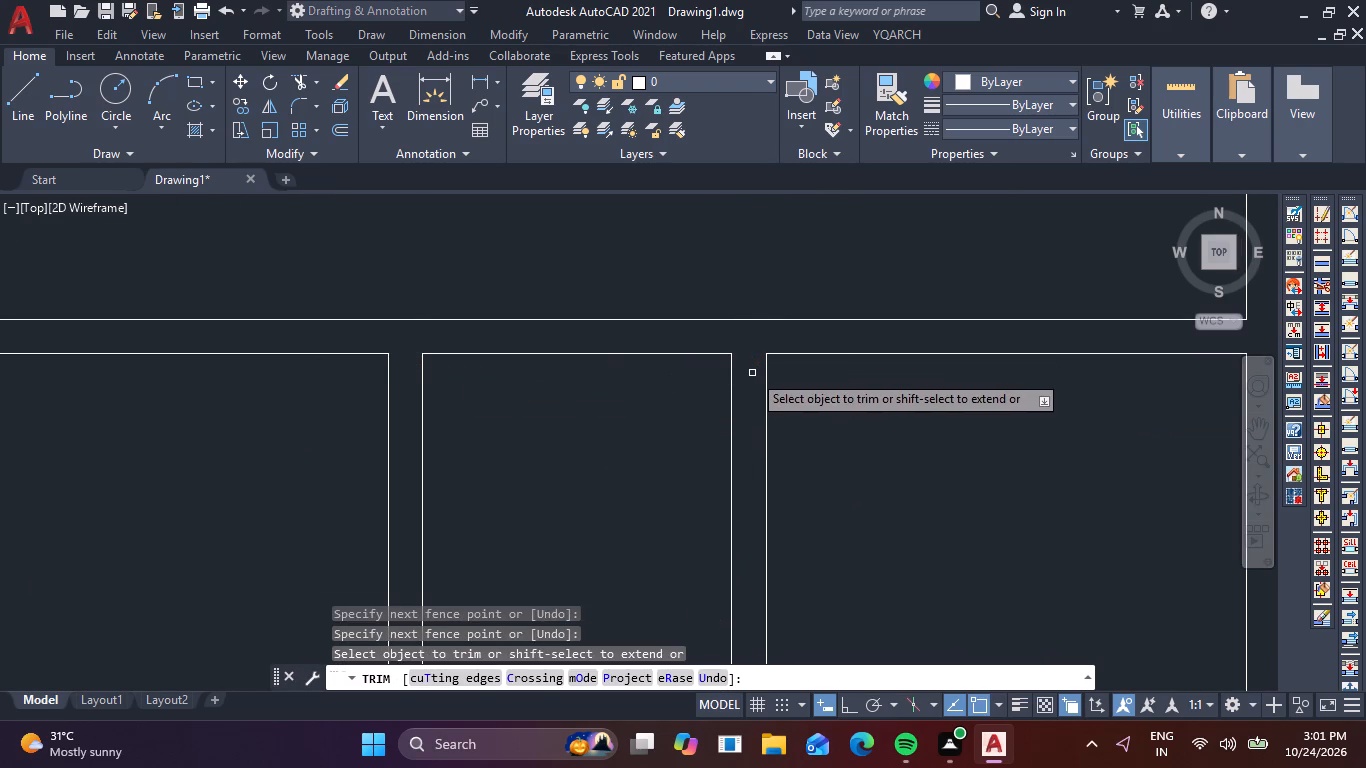
key(Escape)
Offset the narrow upper-middle room's top wall line 1.55 m downward, and offset that line 0.20 m to form a cross wall.
key(o)
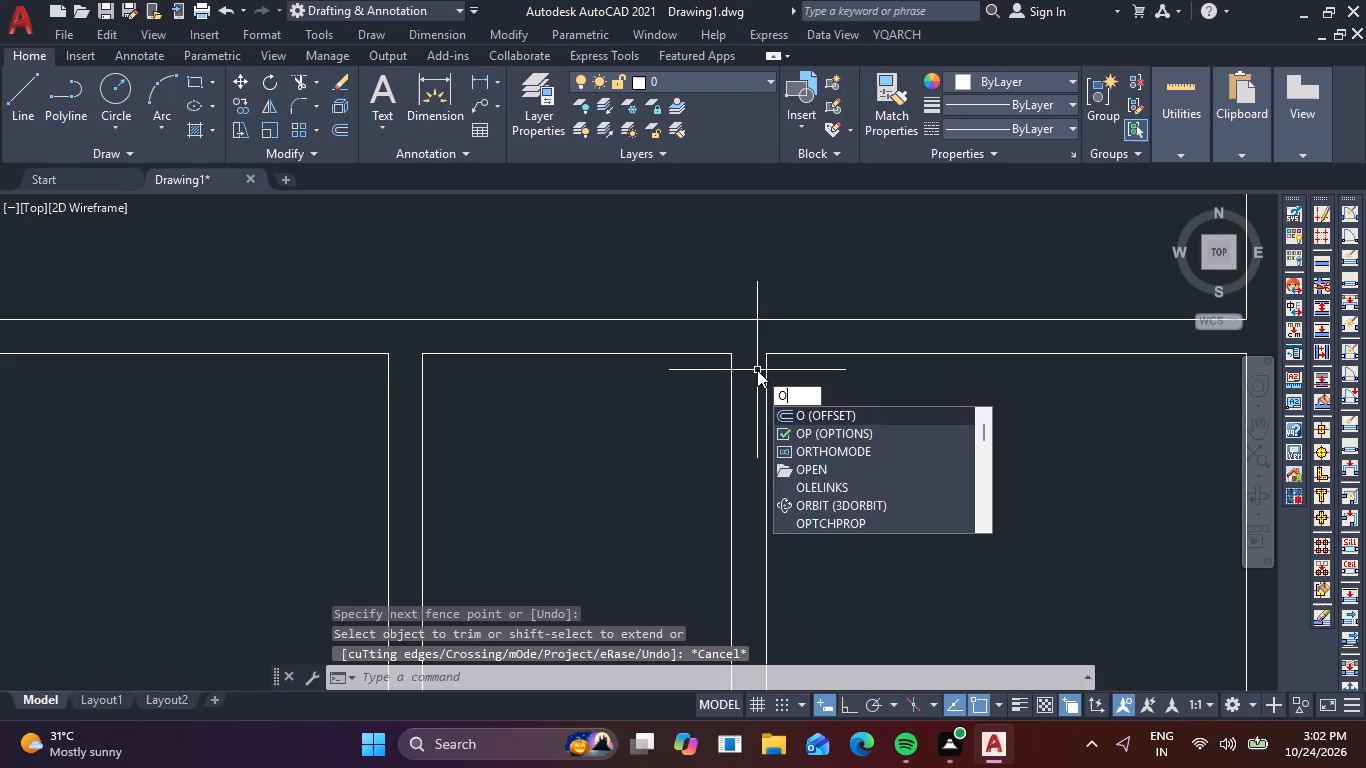
key(Return)
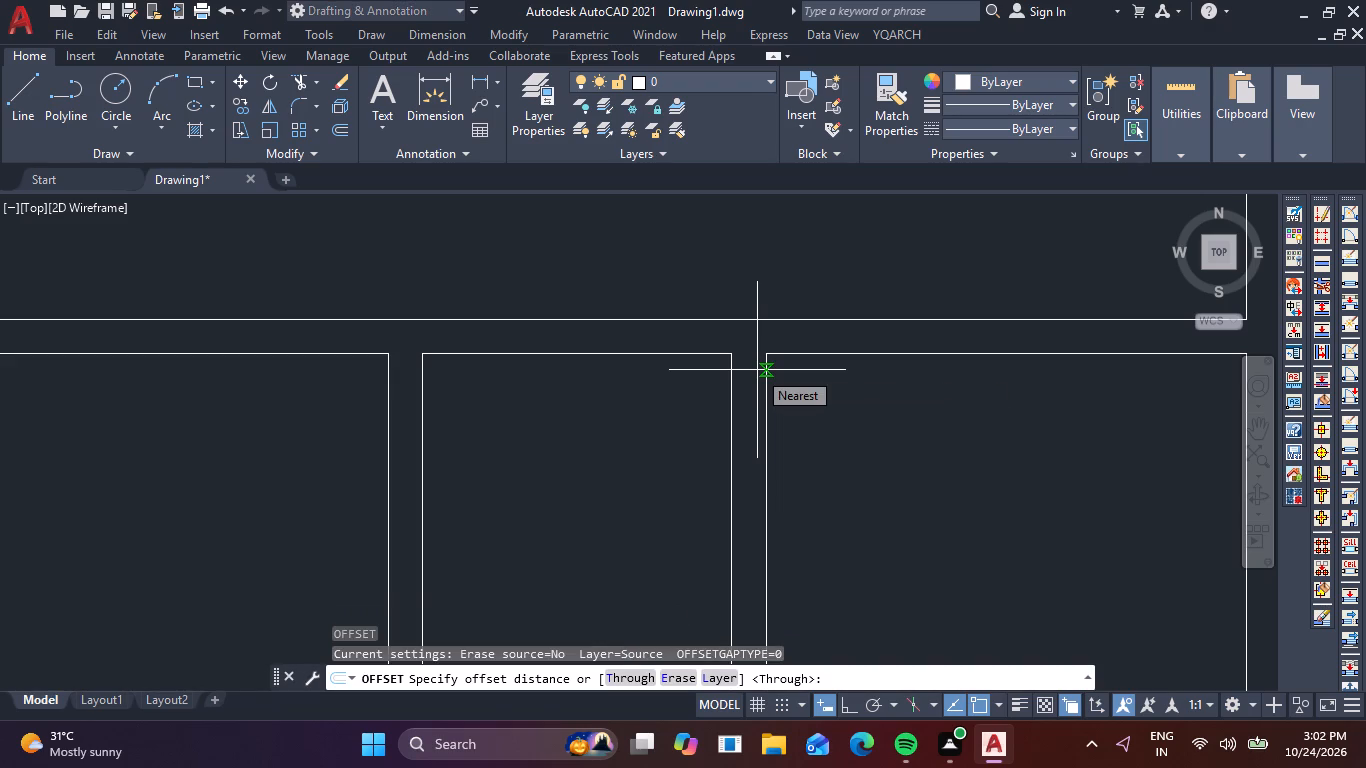
text(1.55)
key(Return)
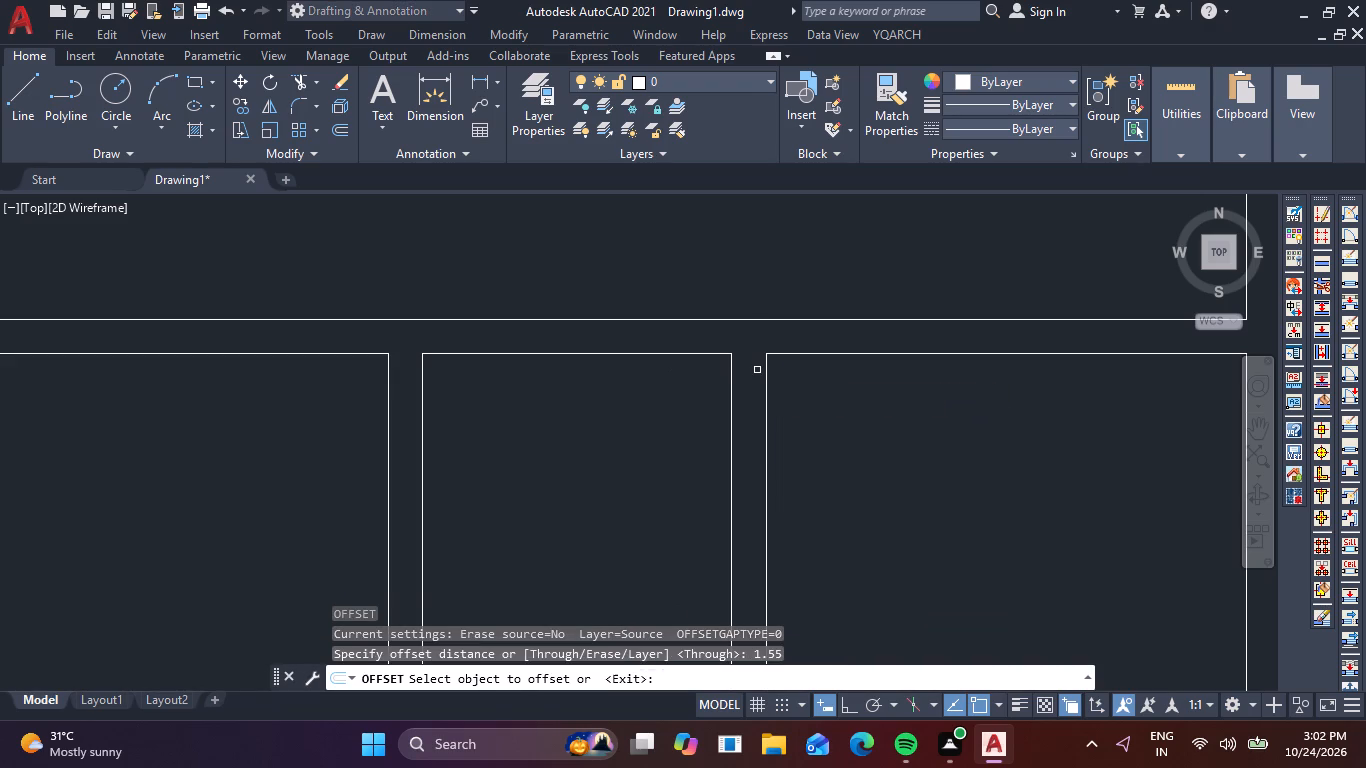
click(685, 352)
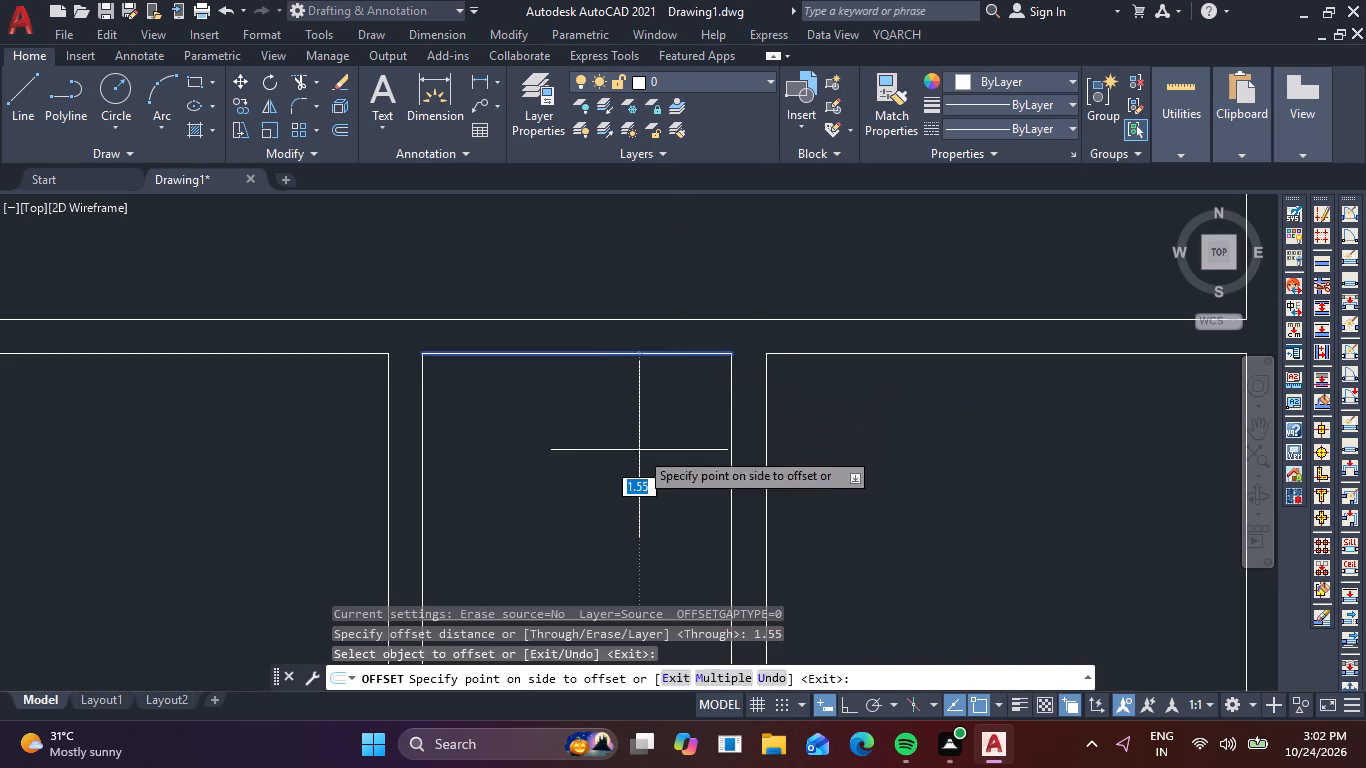
click(639, 450)
scroll(648, 444, down, 2)
middle_drag(650, 452, 650, 318)
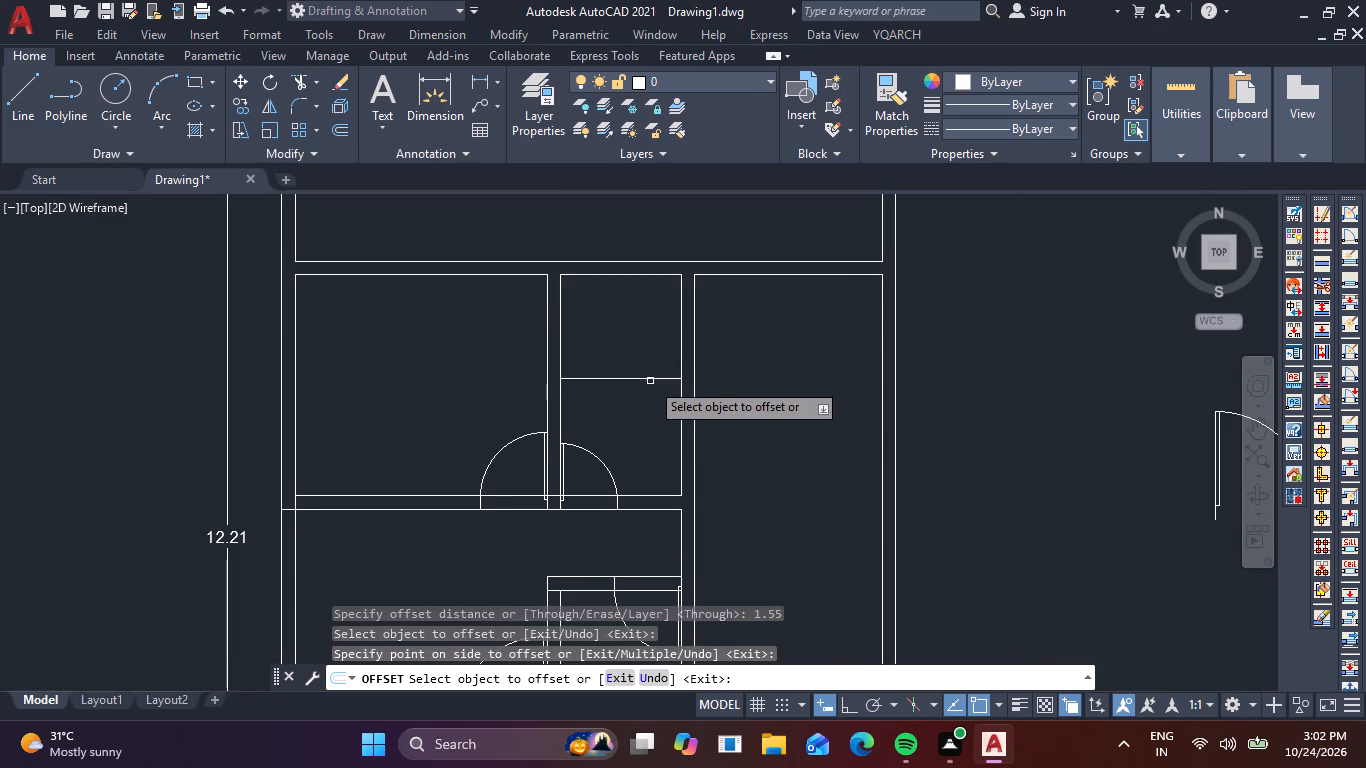
click(650, 380)
text(.20)
key(Return)
key(Escape)
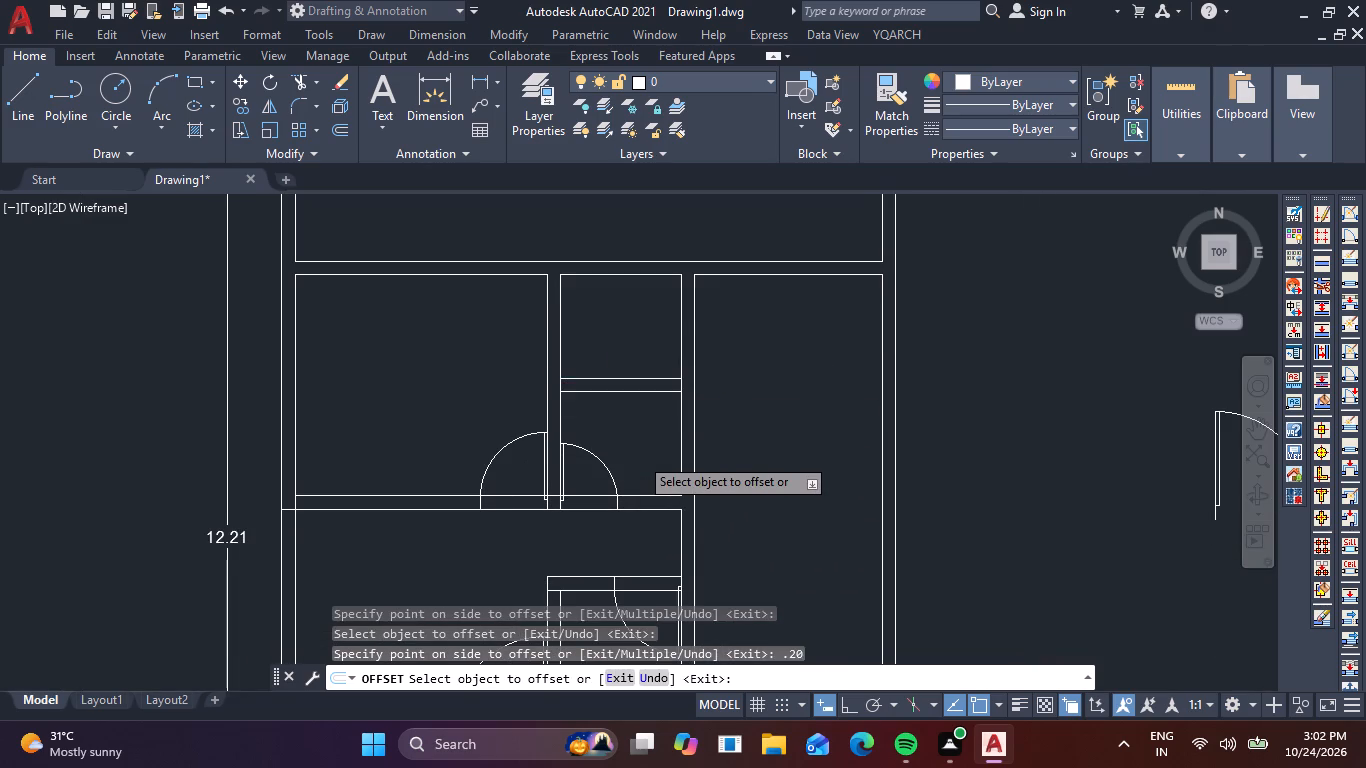
Copy the rotated loose 0.85 m door into the narrow upper-middle room's left partition, with its leaf along the cross wall's top line.
scroll(773, 429, down, 2)
middle_drag(787, 412, 726, 330)
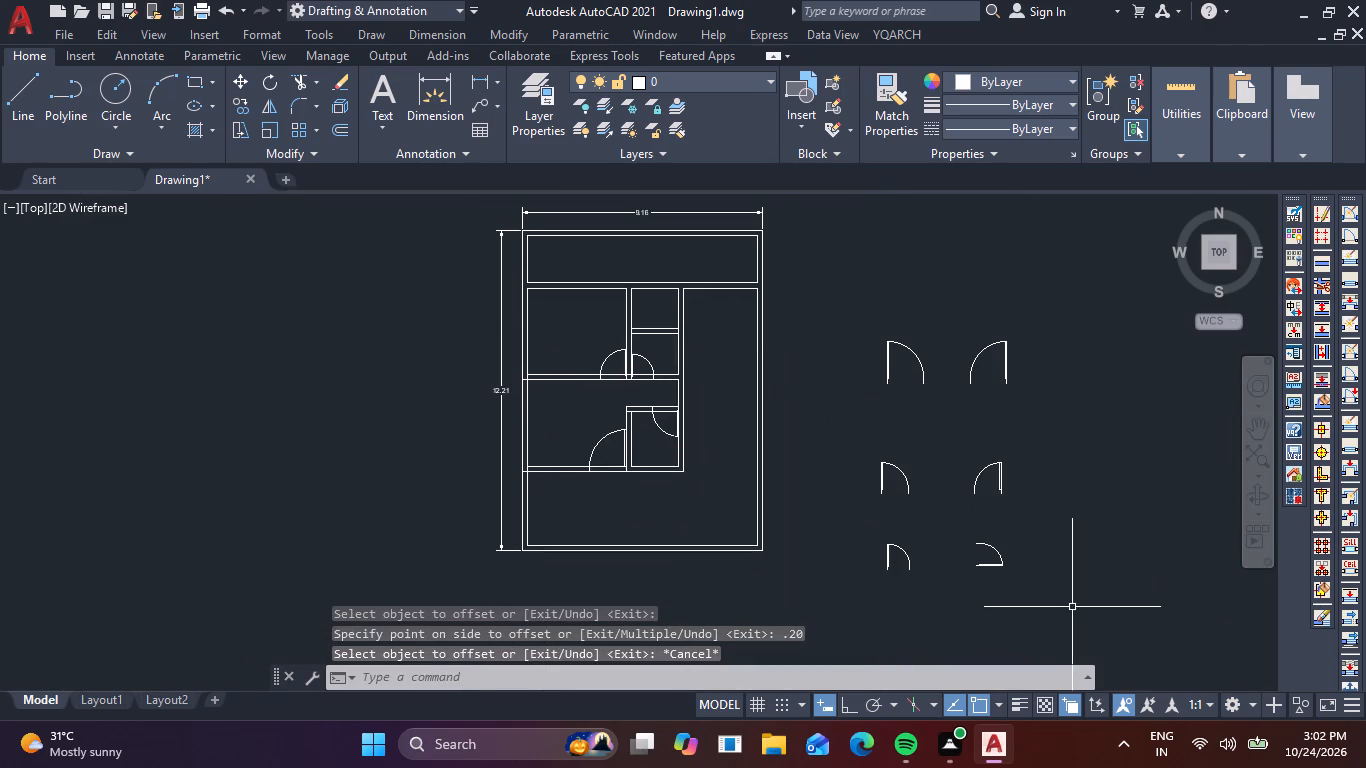
scroll(1057, 598, up, 2)
drag(931, 543, 916, 521)
click(880, 476)
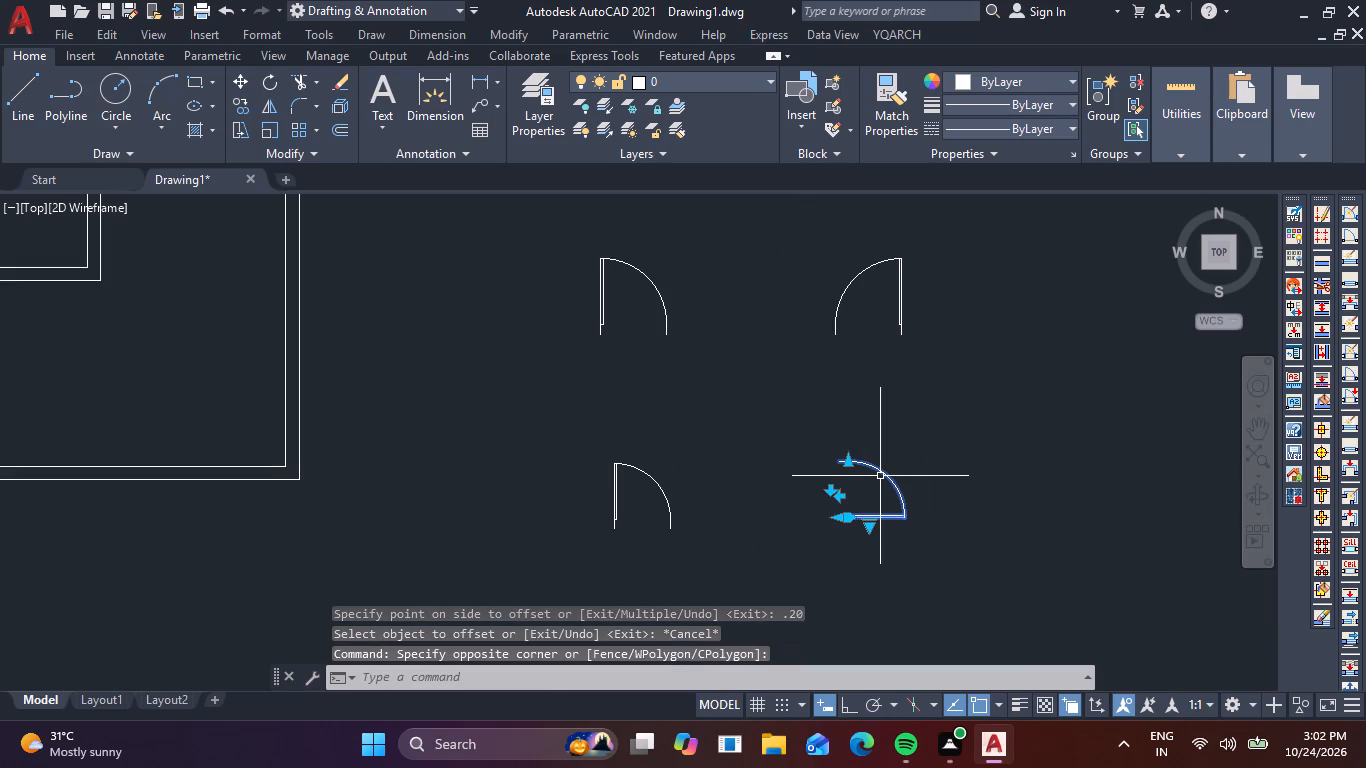
text(co)
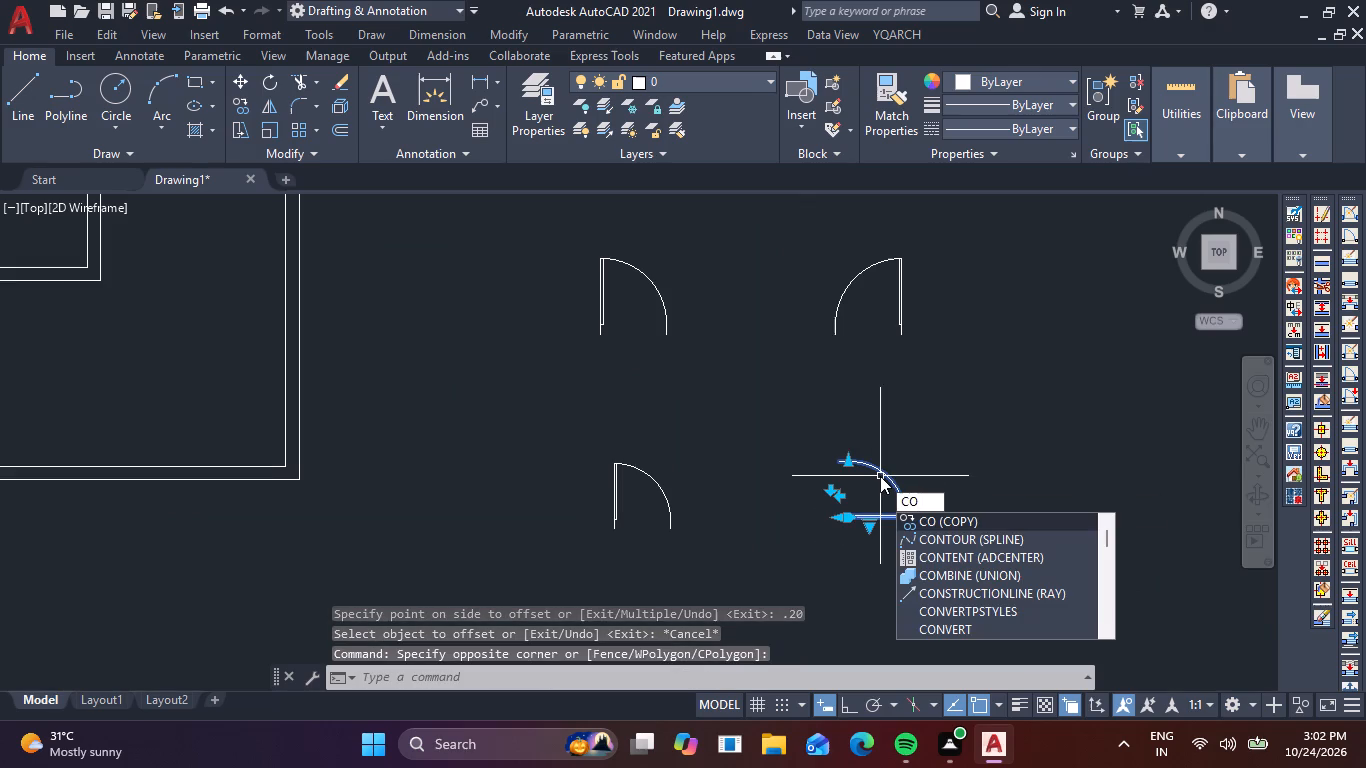
key(space)
scroll(847, 511, up, 3)
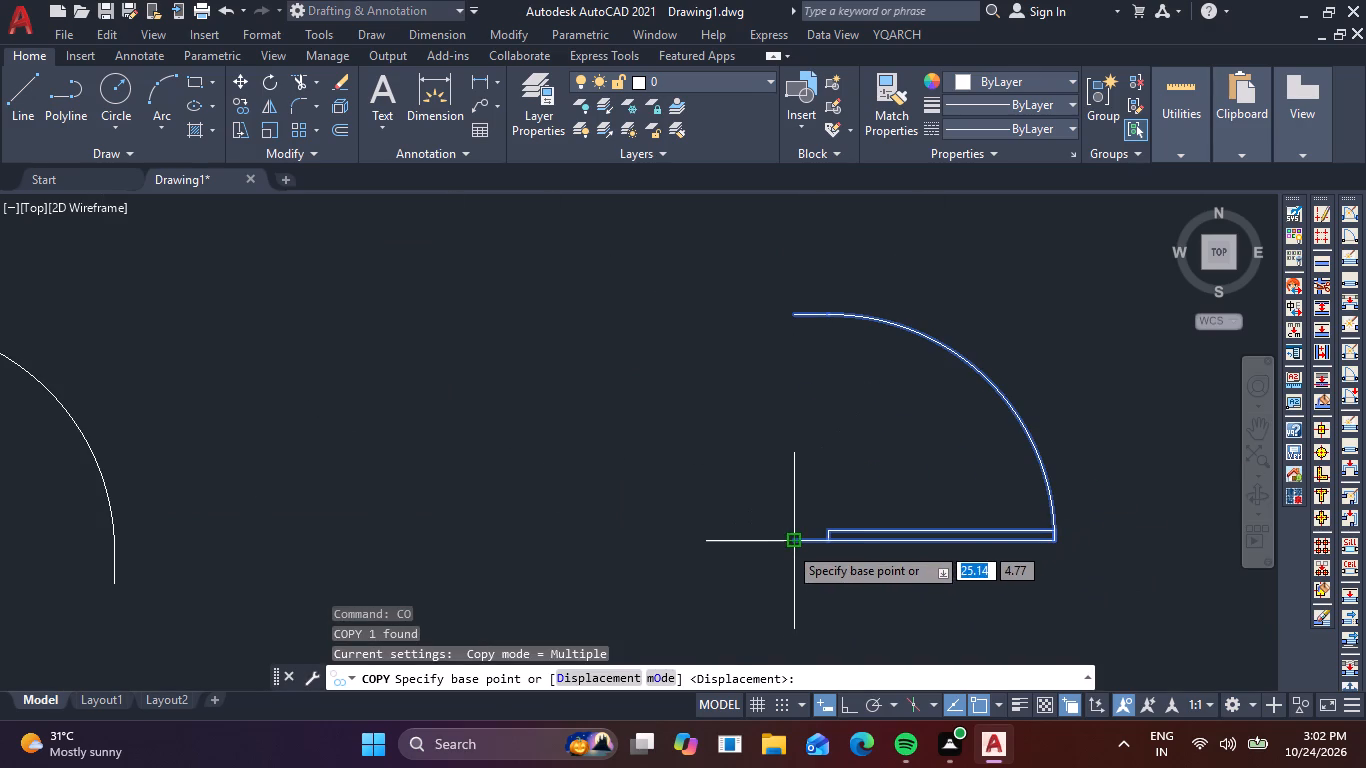
click(788, 545)
scroll(694, 495, down, 3)
middle_drag(630, 426, 779, 620)
scroll(570, 494, down, 1)
middle_drag(524, 455, 734, 526)
scroll(396, 315, up, 3)
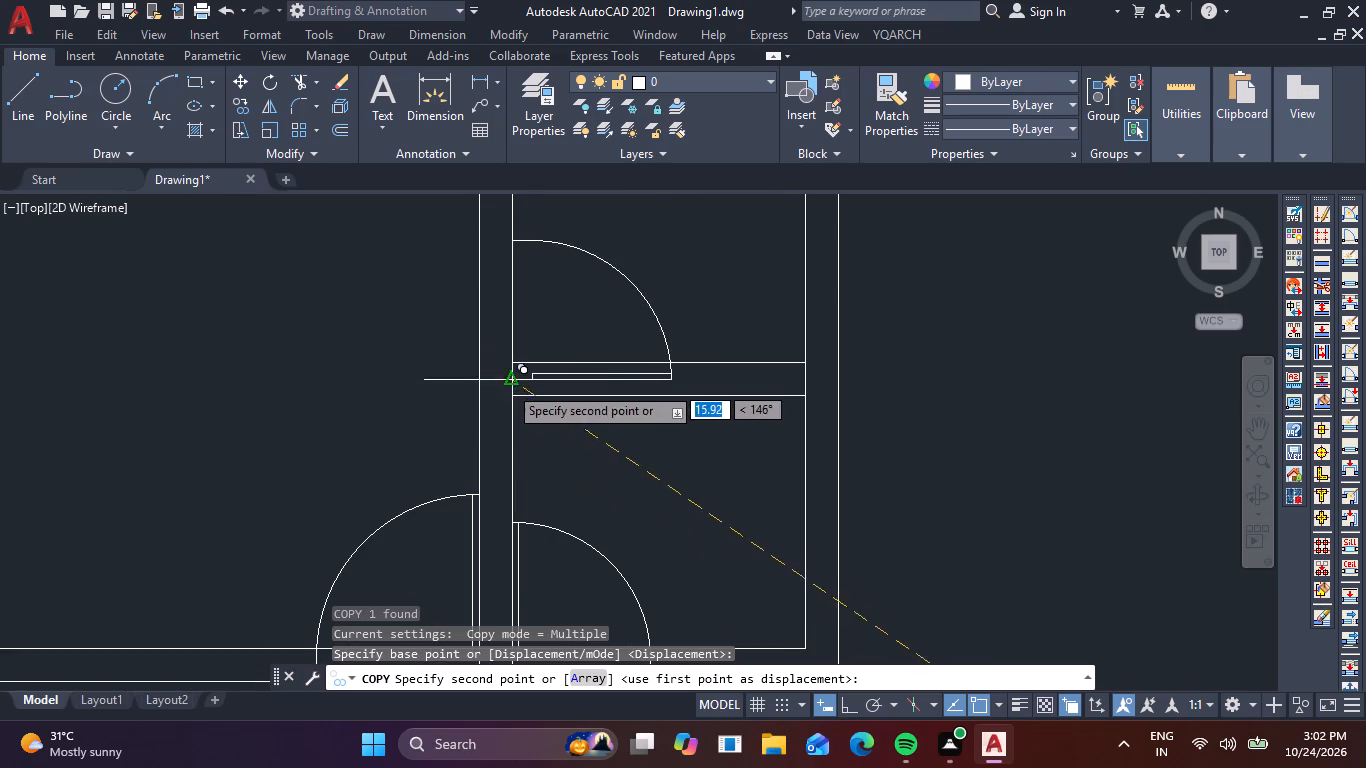
scroll(513, 405, up, 3)
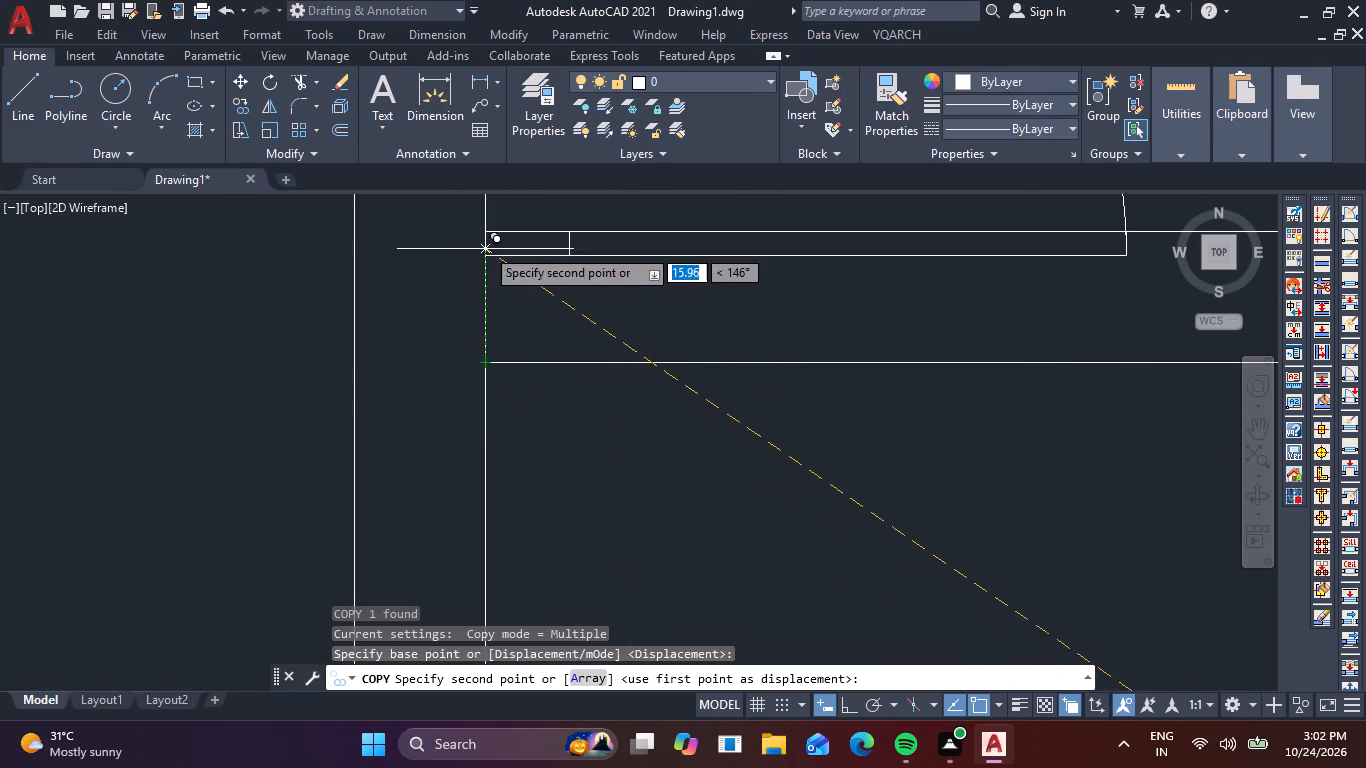
middle_drag(483, 237, 479, 380)
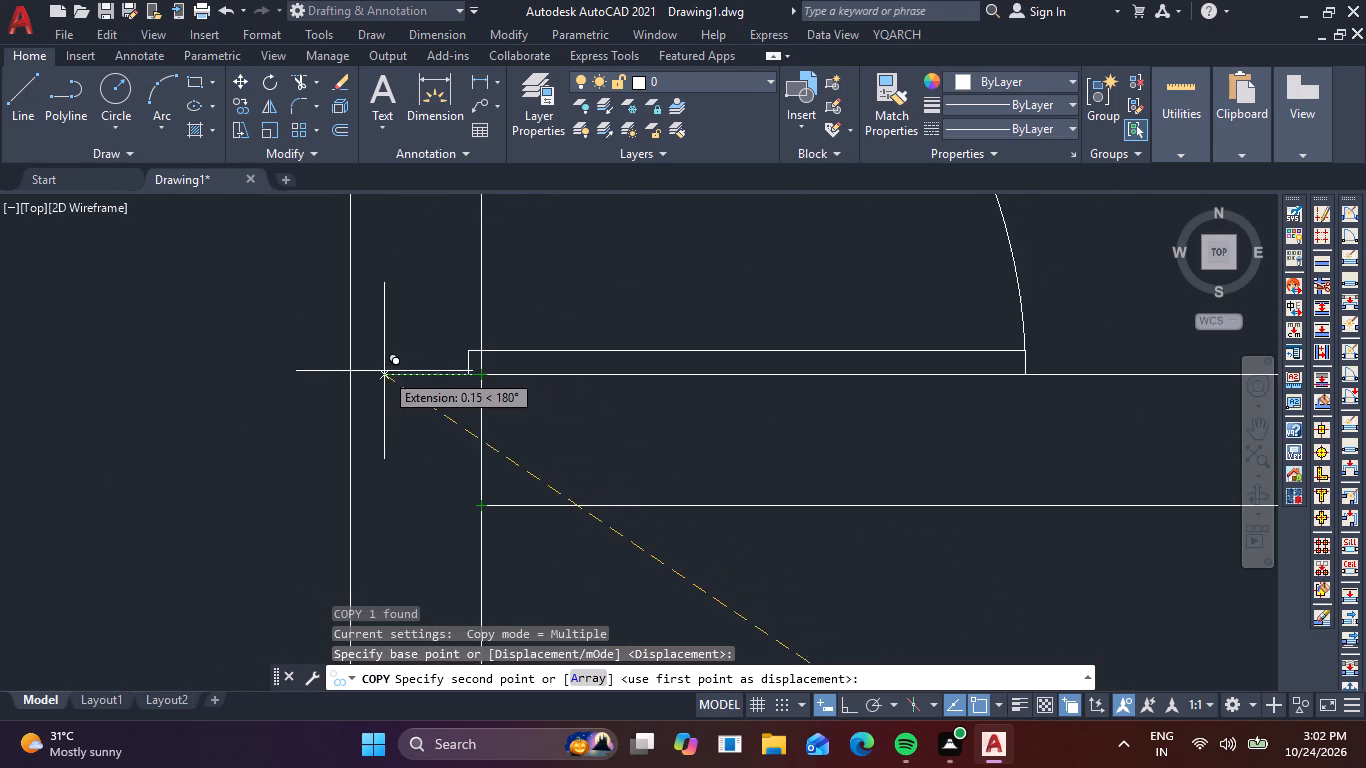
click(347, 372)
scroll(418, 387, down, 3)
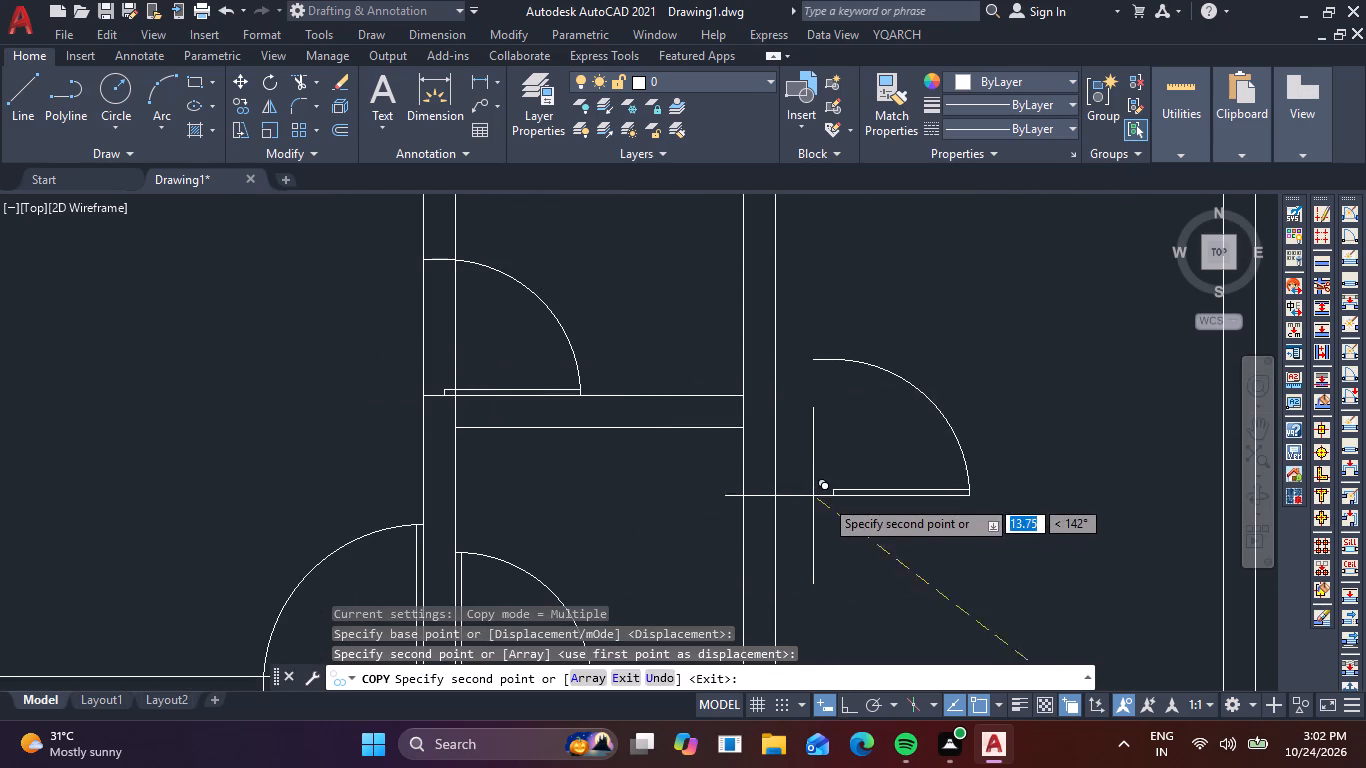
key(Escape)
Mirror the right-hand loose 1 m door across a horizontal axis just below it, keeping the original.
scroll(875, 492, down, 3)
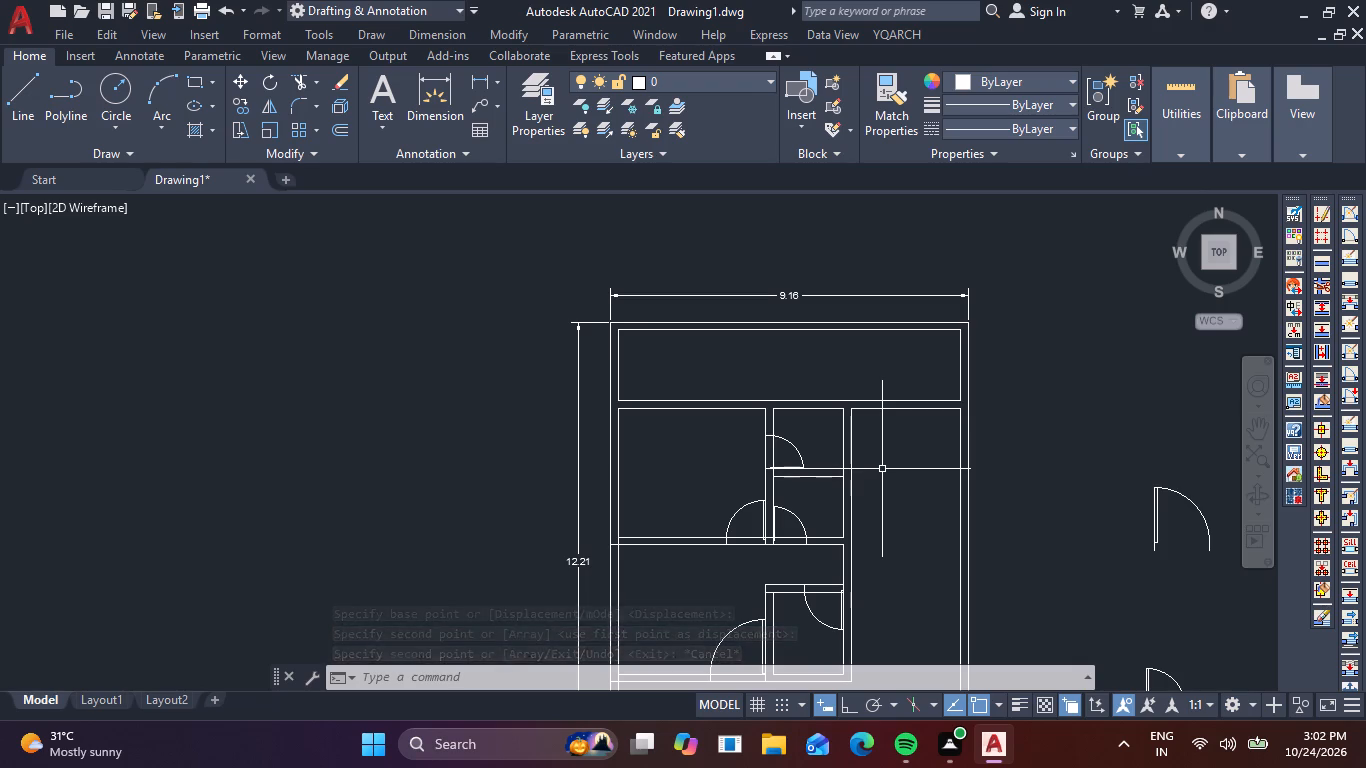
scroll(883, 469, down, 1)
middle_drag(917, 485, 602, 295)
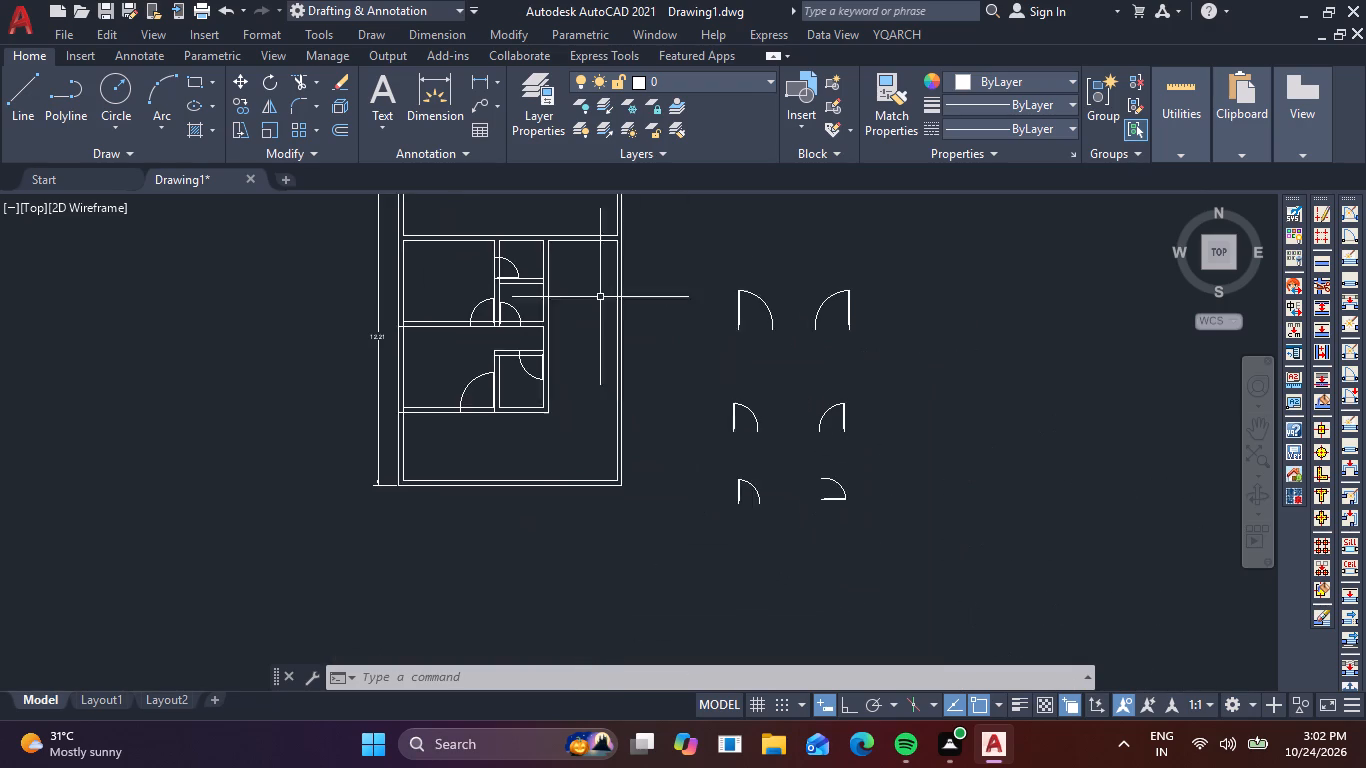
scroll(782, 476, up, 2)
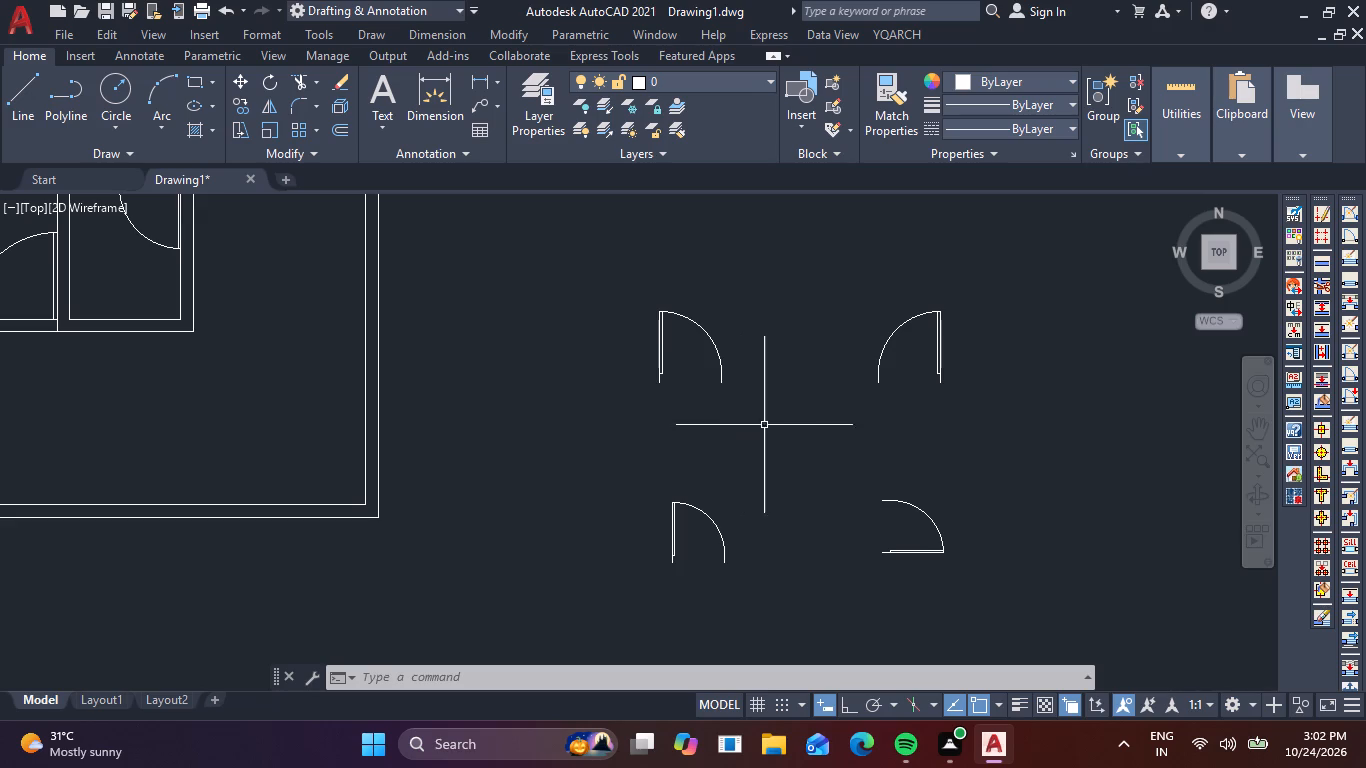
drag(1011, 371, 969, 341)
click(910, 304)
text(mi)
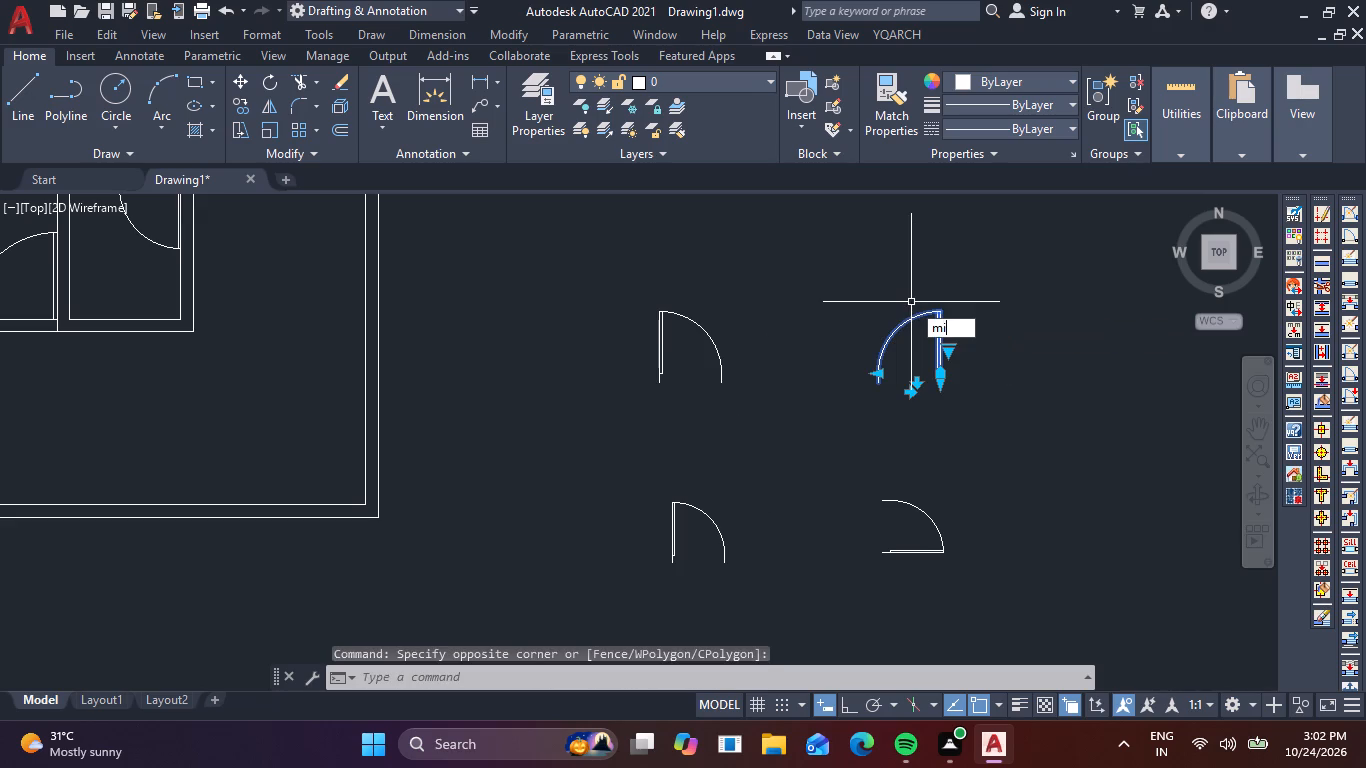
key(space)
drag(970, 401, 912, 399)
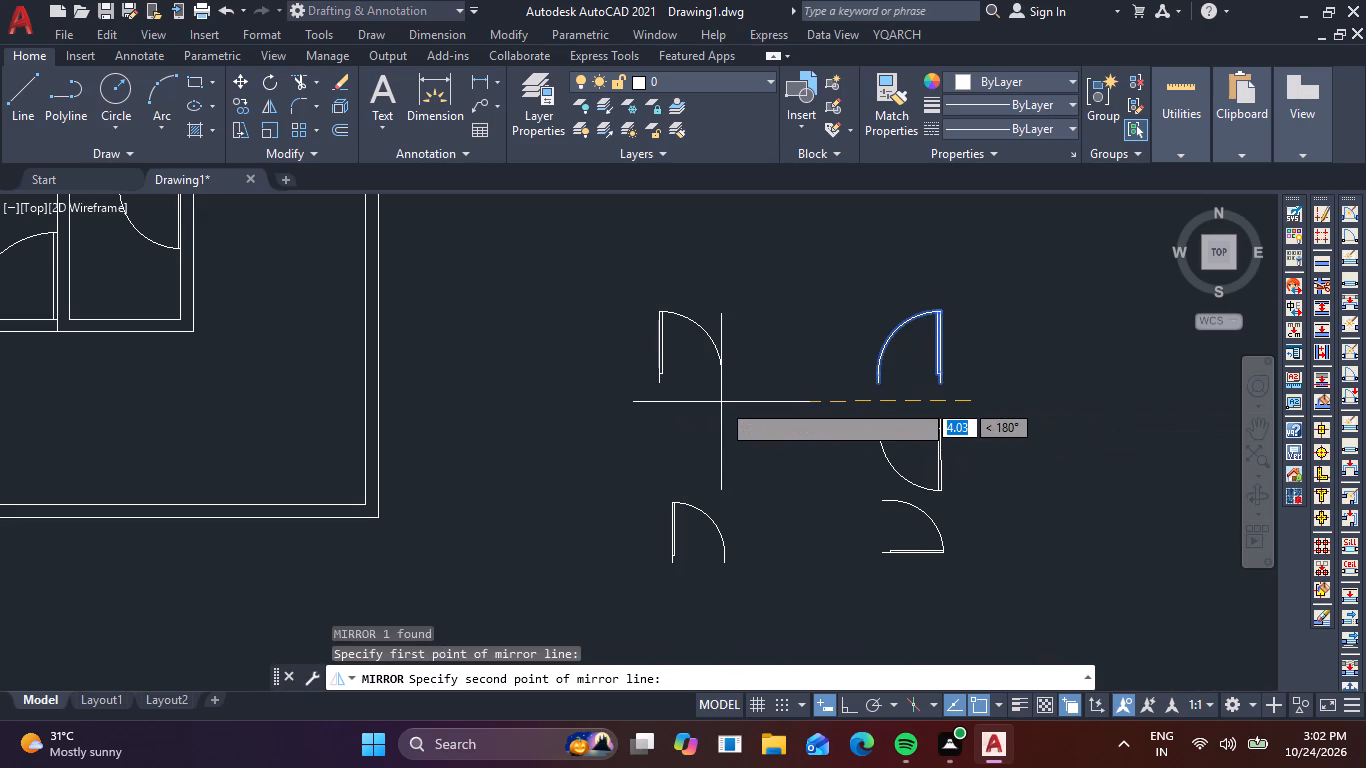
key(F8)
click(607, 413)
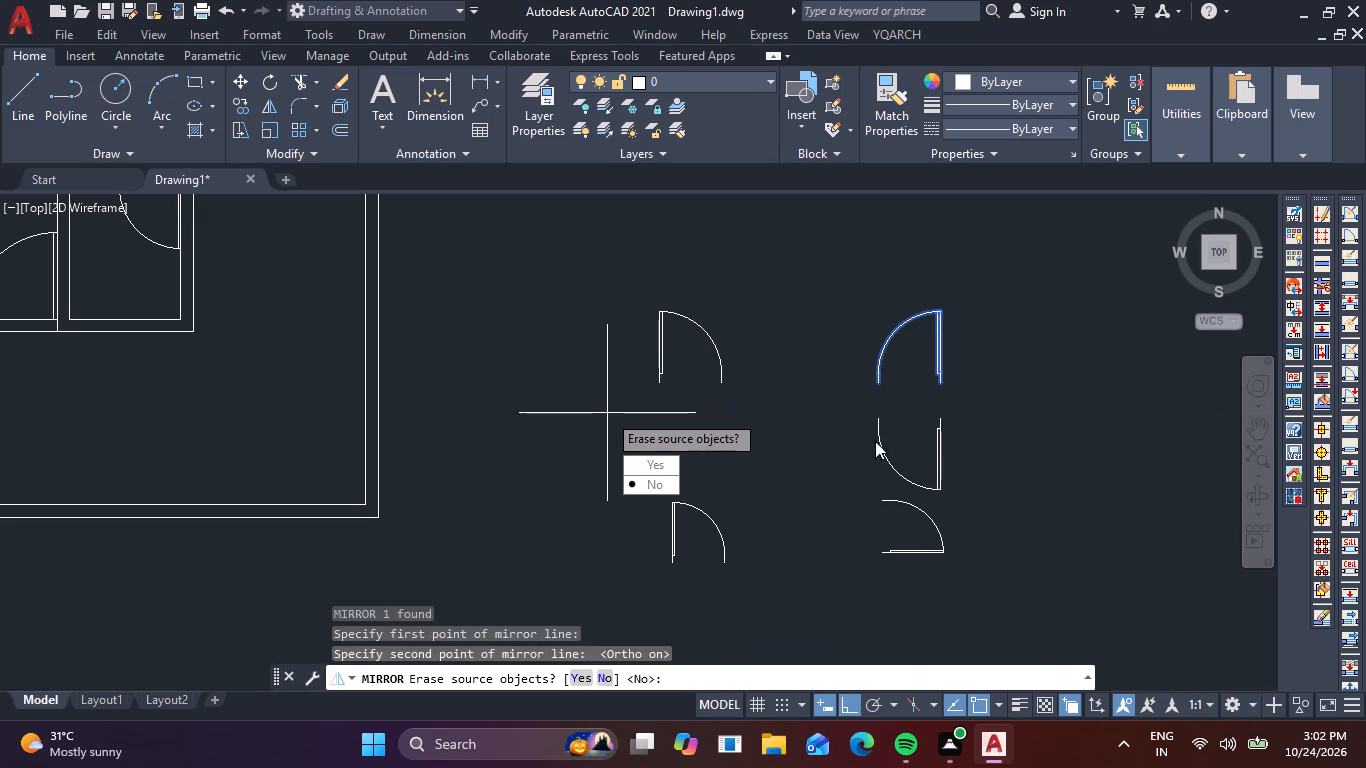
key(space)
Copy the downward-swinging 1 m door into the upper-left room's top wall, a short distance left of the partition.
drag(1014, 426, 972, 430)
click(907, 421)
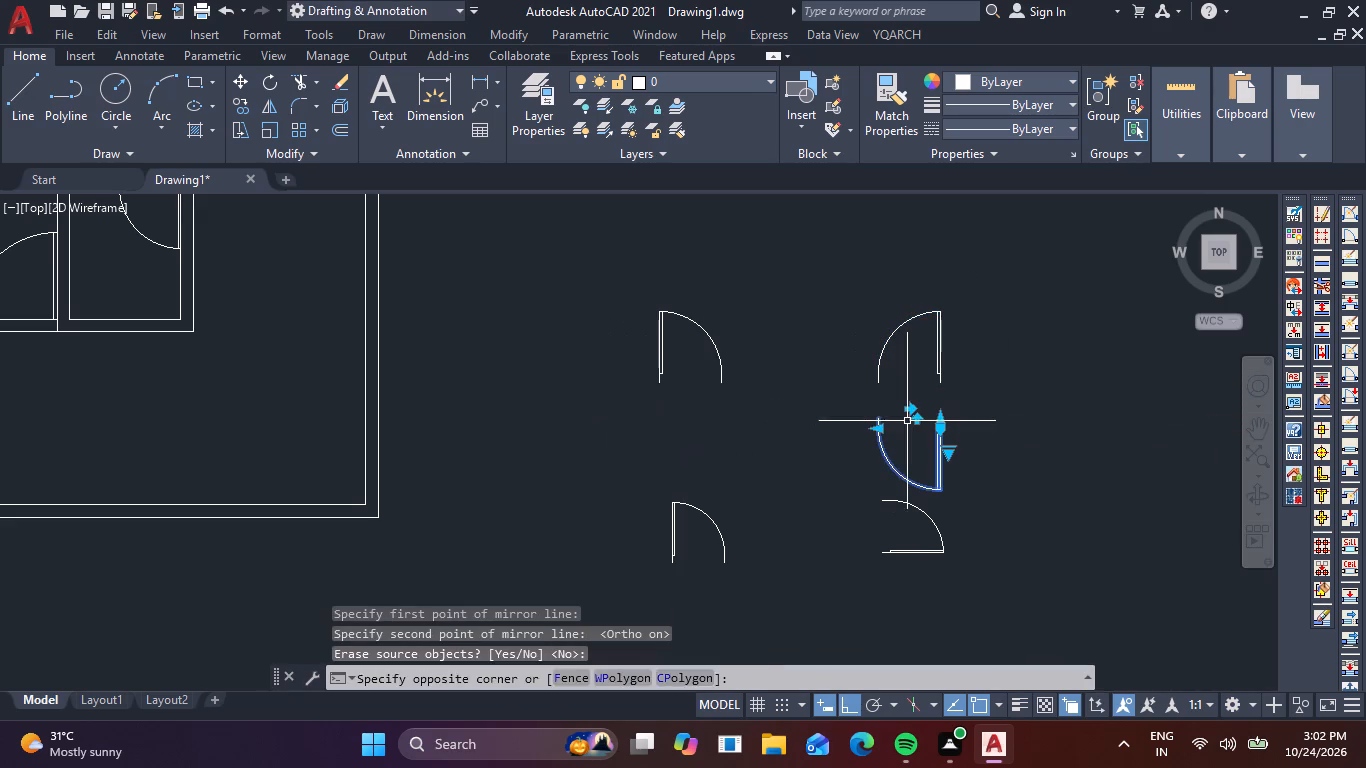
text(co)
key(space)
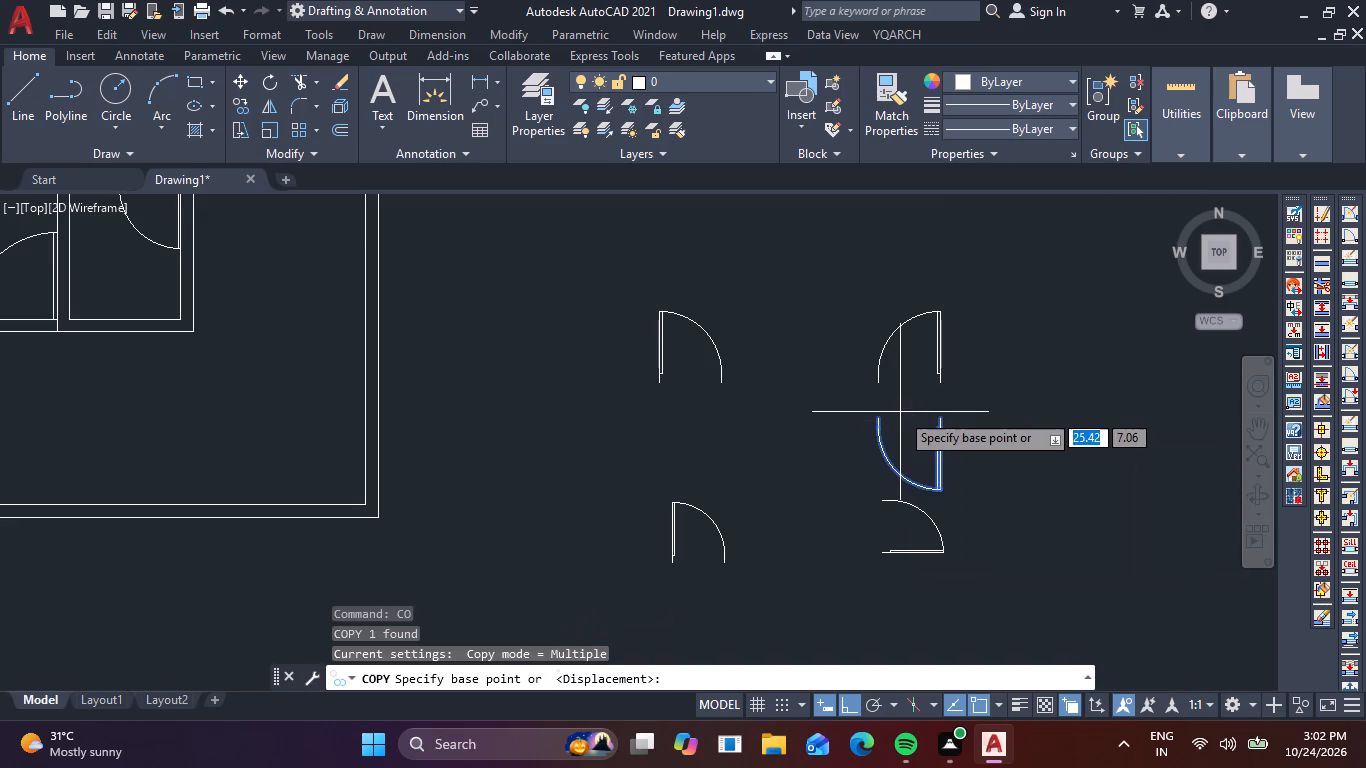
click(940, 415)
scroll(516, 306, down, 2)
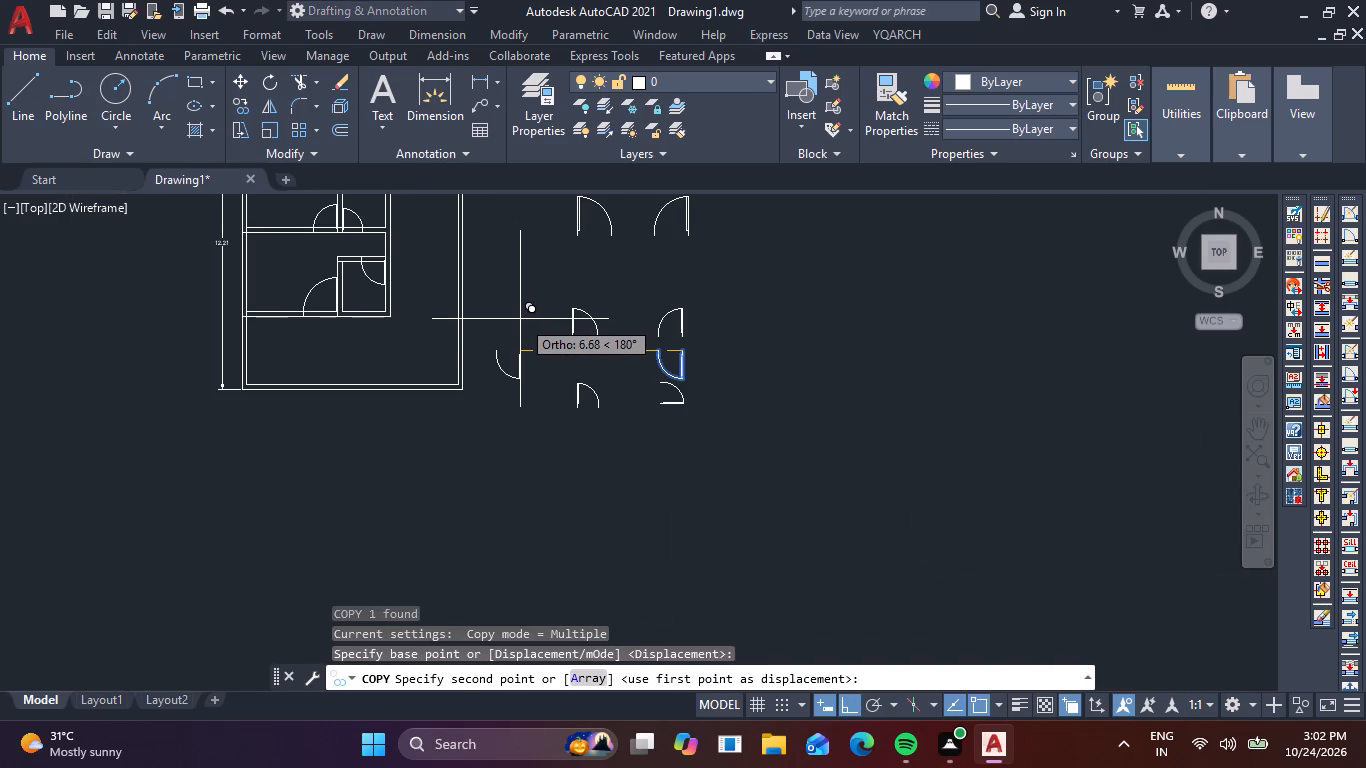
key(F8)
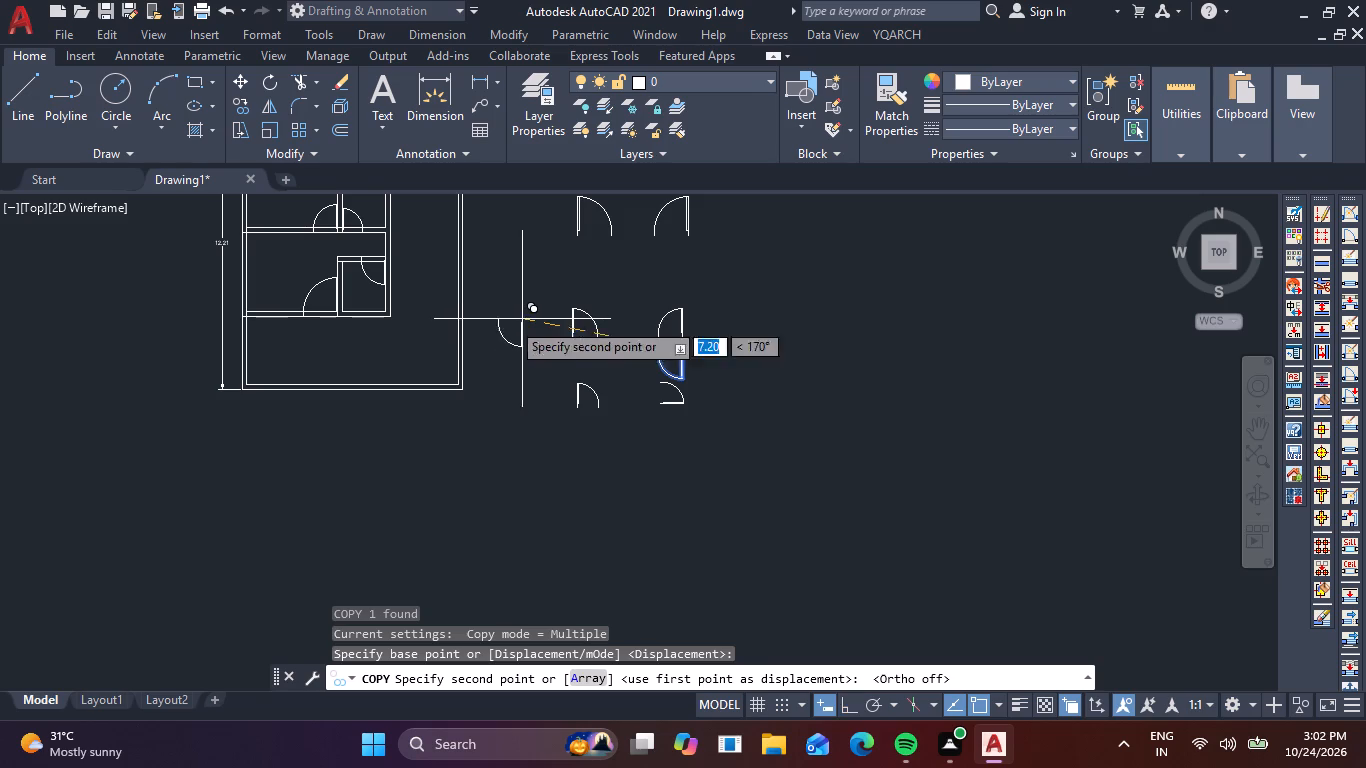
middle_drag(479, 328, 510, 501)
scroll(310, 314, up, 3)
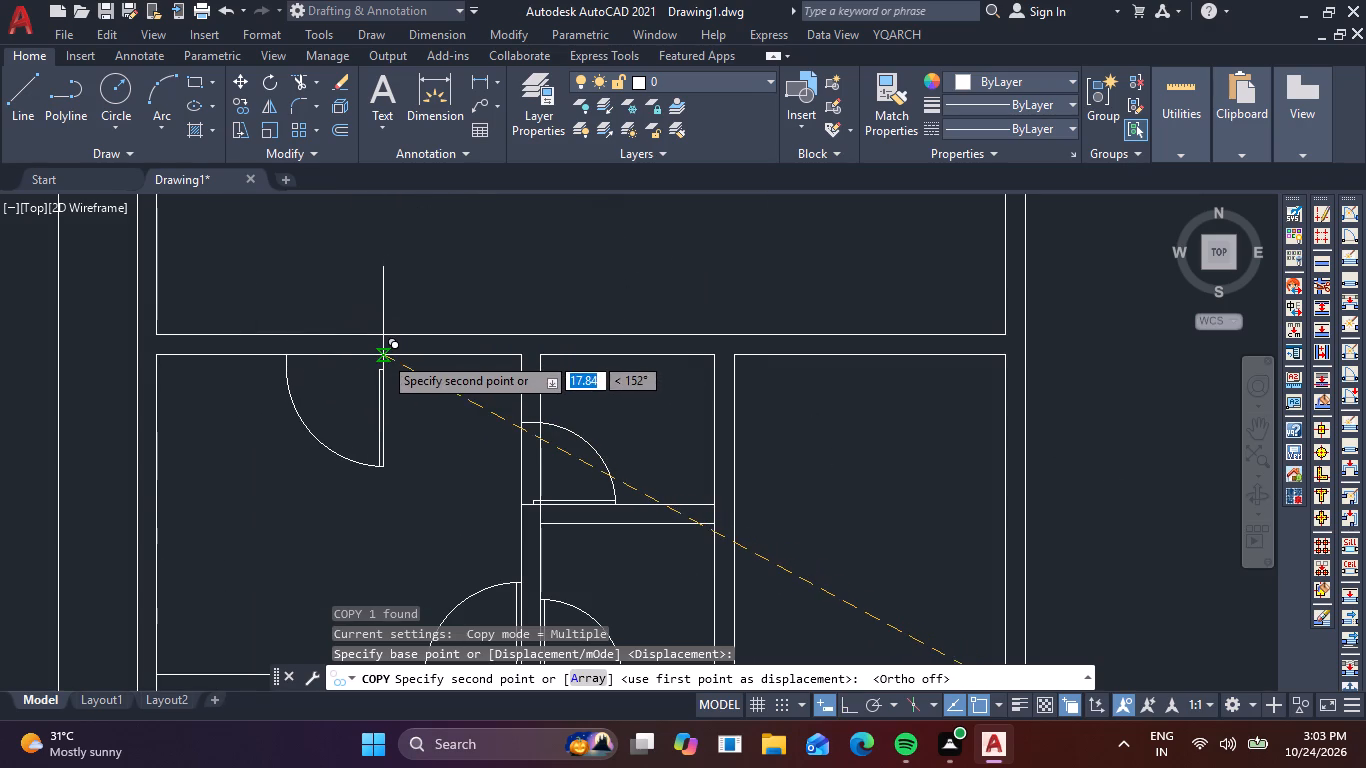
scroll(478, 350, up, 2)
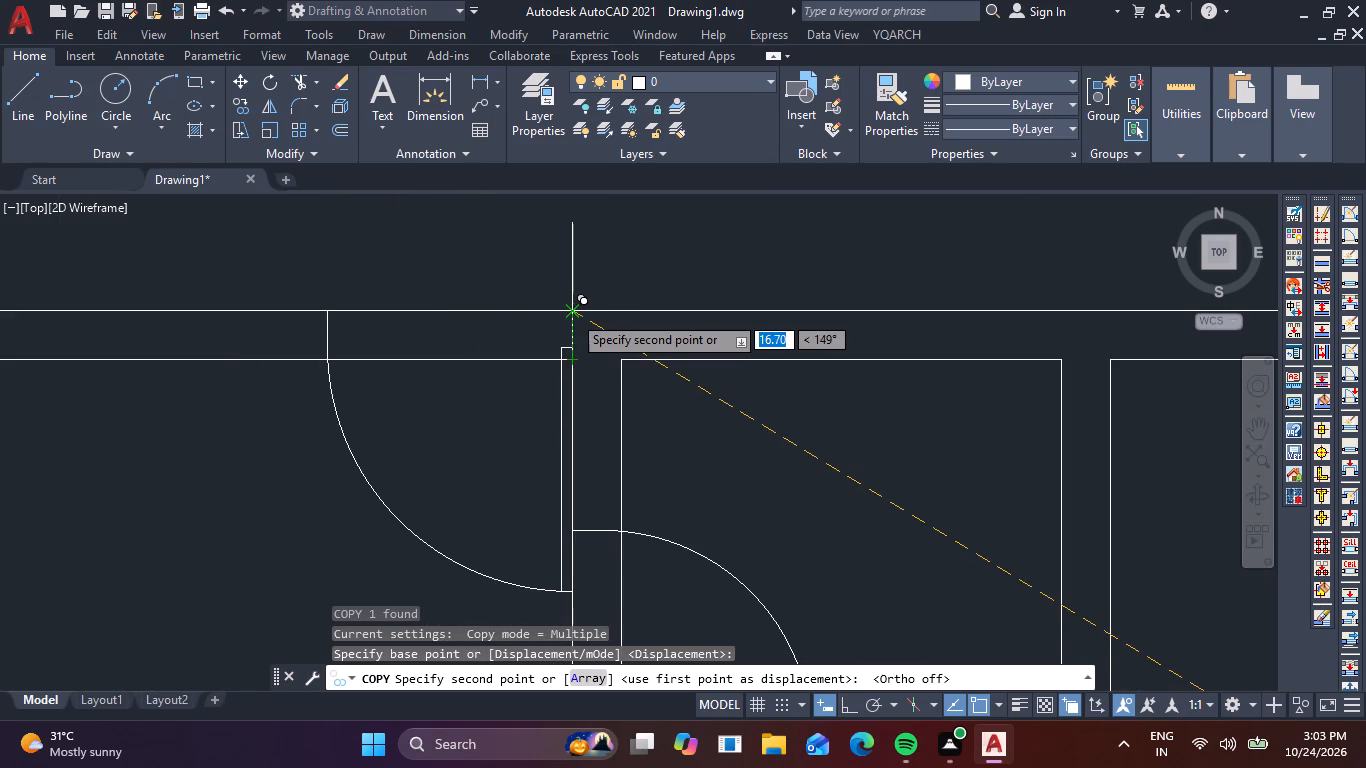
click(467, 310)
scroll(459, 364, down, 4)
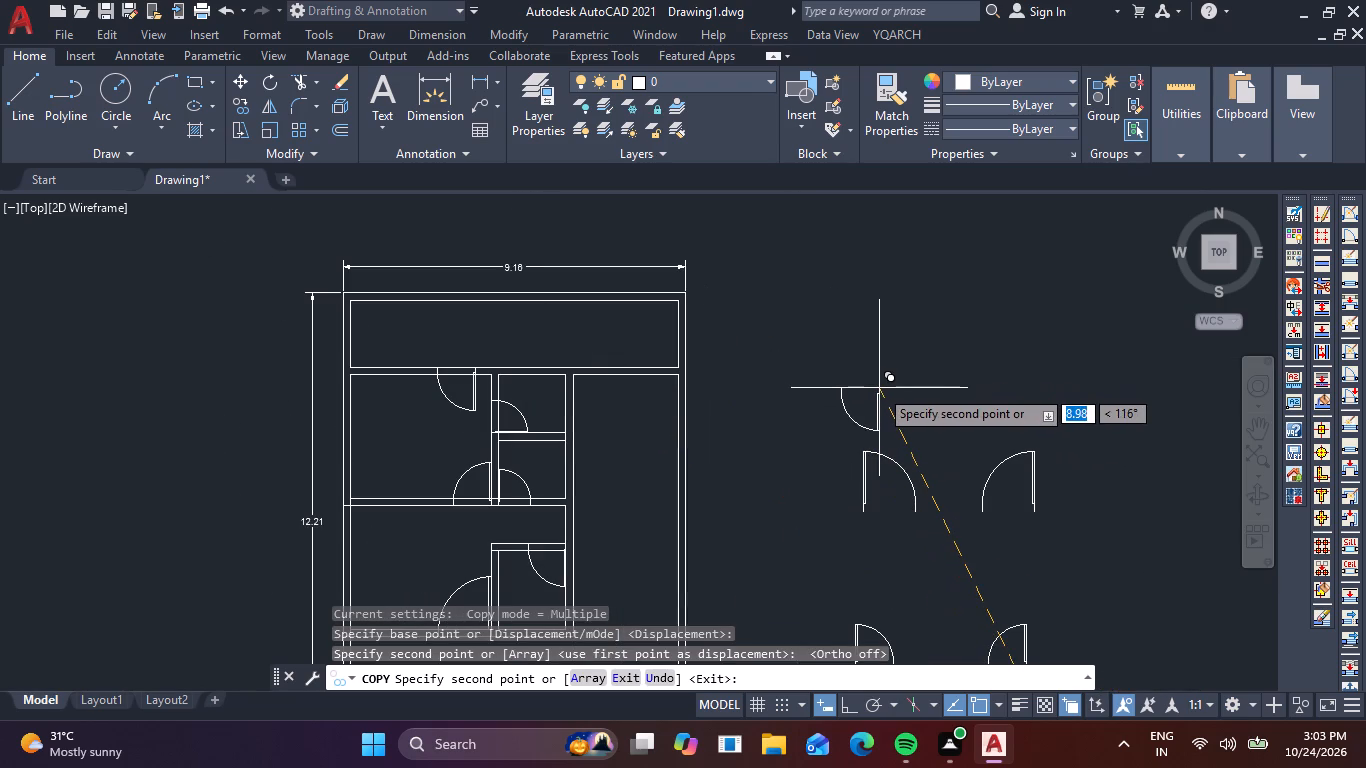
key(Escape)
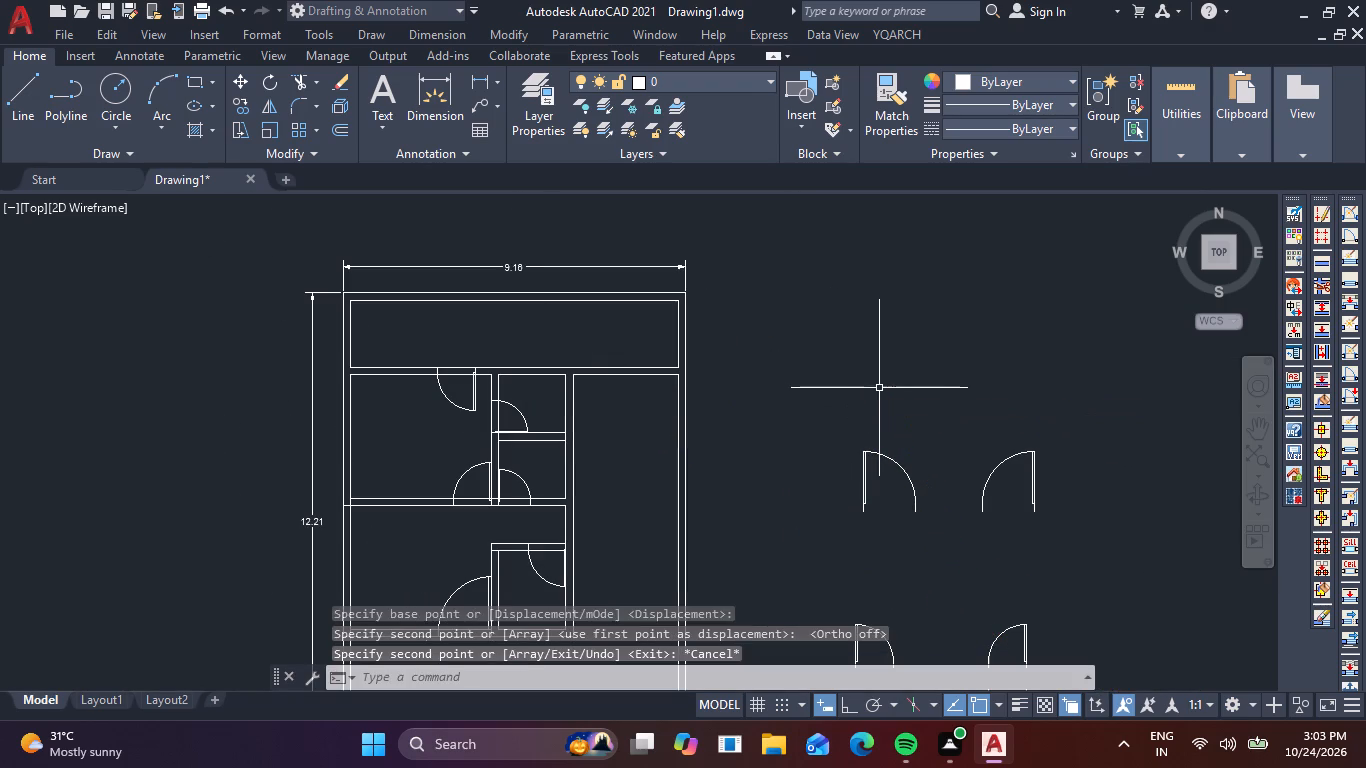
Trim both partition lines across the 0.85 m door opening above the cross wall.
text(tr)
key(space)
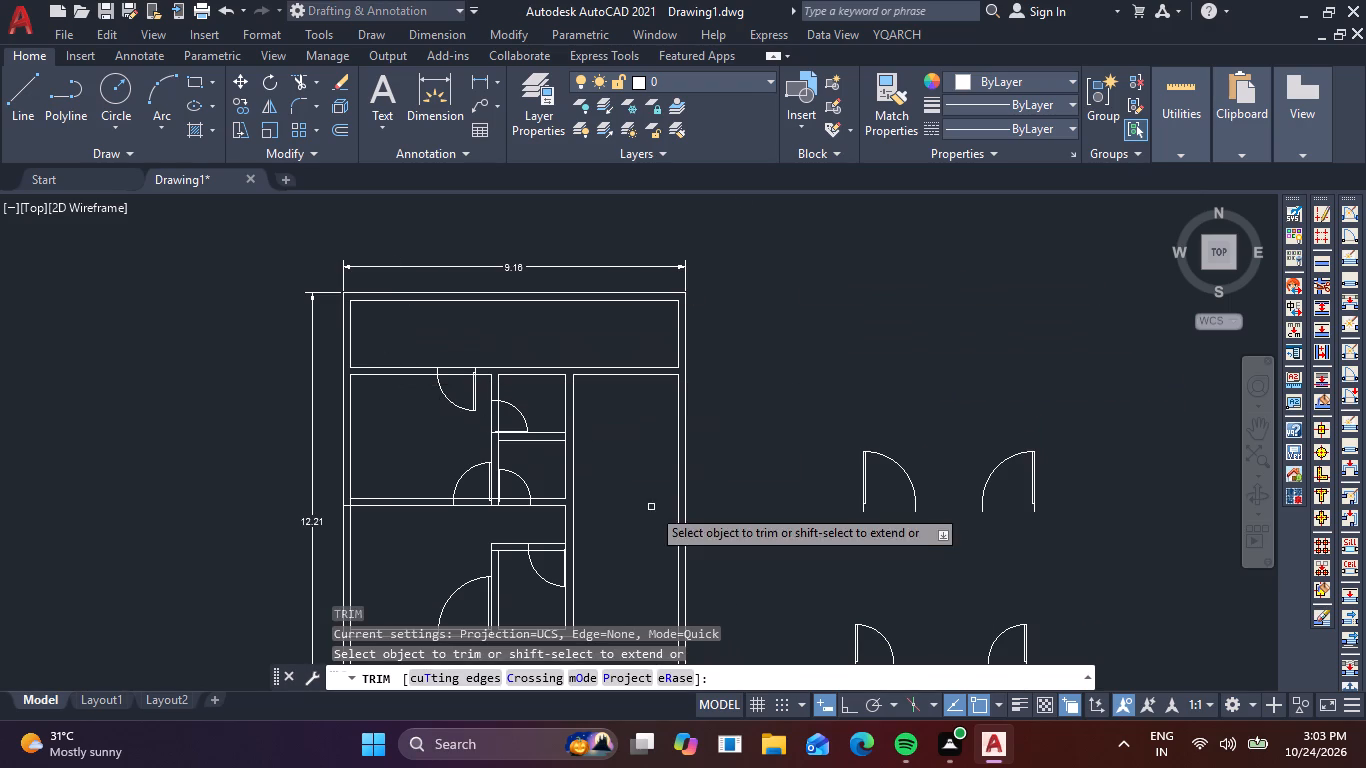
scroll(553, 464, up, 2)
click(427, 353)
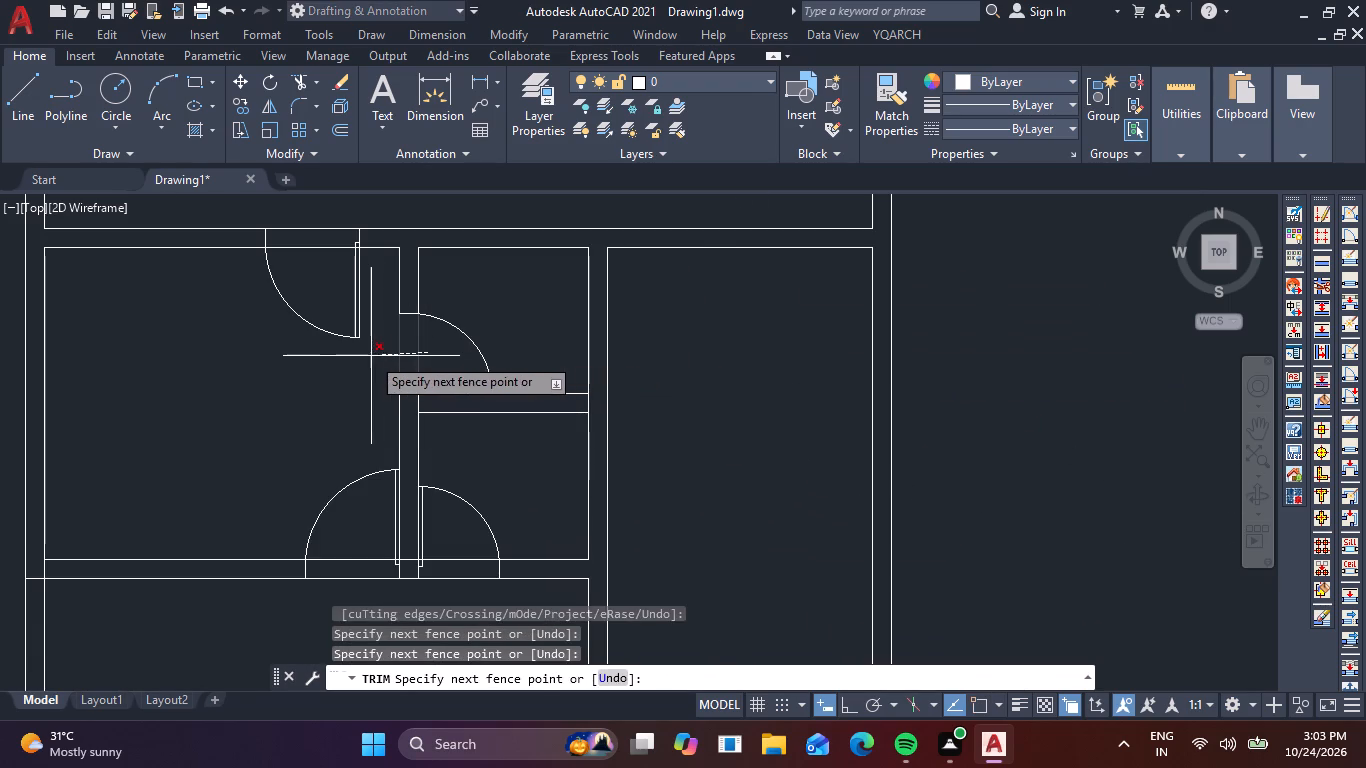
click(371, 356)
Trim the wall below the top room across the 1 m door opening, including the line stub inside the door leaf.
drag(307, 270, 311, 259)
click(316, 201)
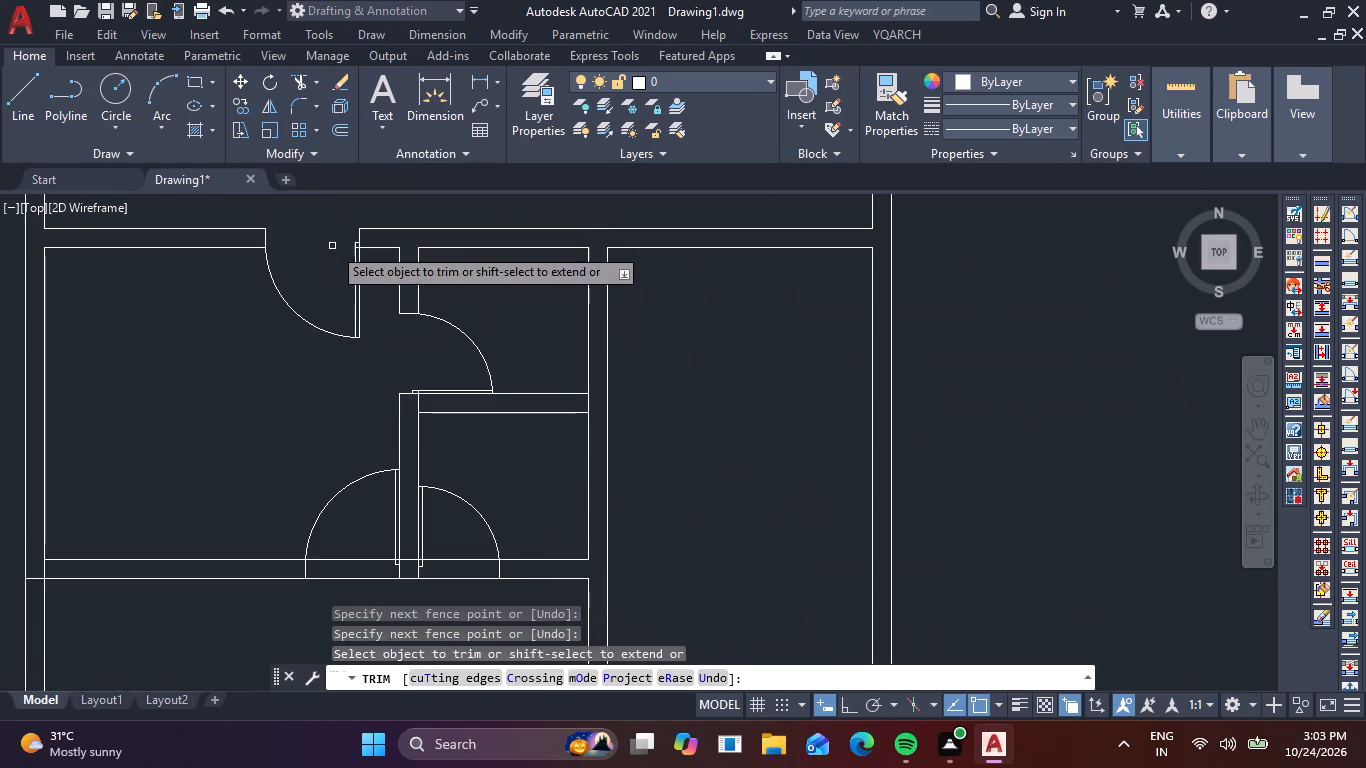
scroll(346, 249, up, 5)
click(413, 234)
click(409, 254)
Trim the leftover partition line crossing the horizontal 0.85 m door leaf above the cross wall.
scroll(401, 264, down, 3)
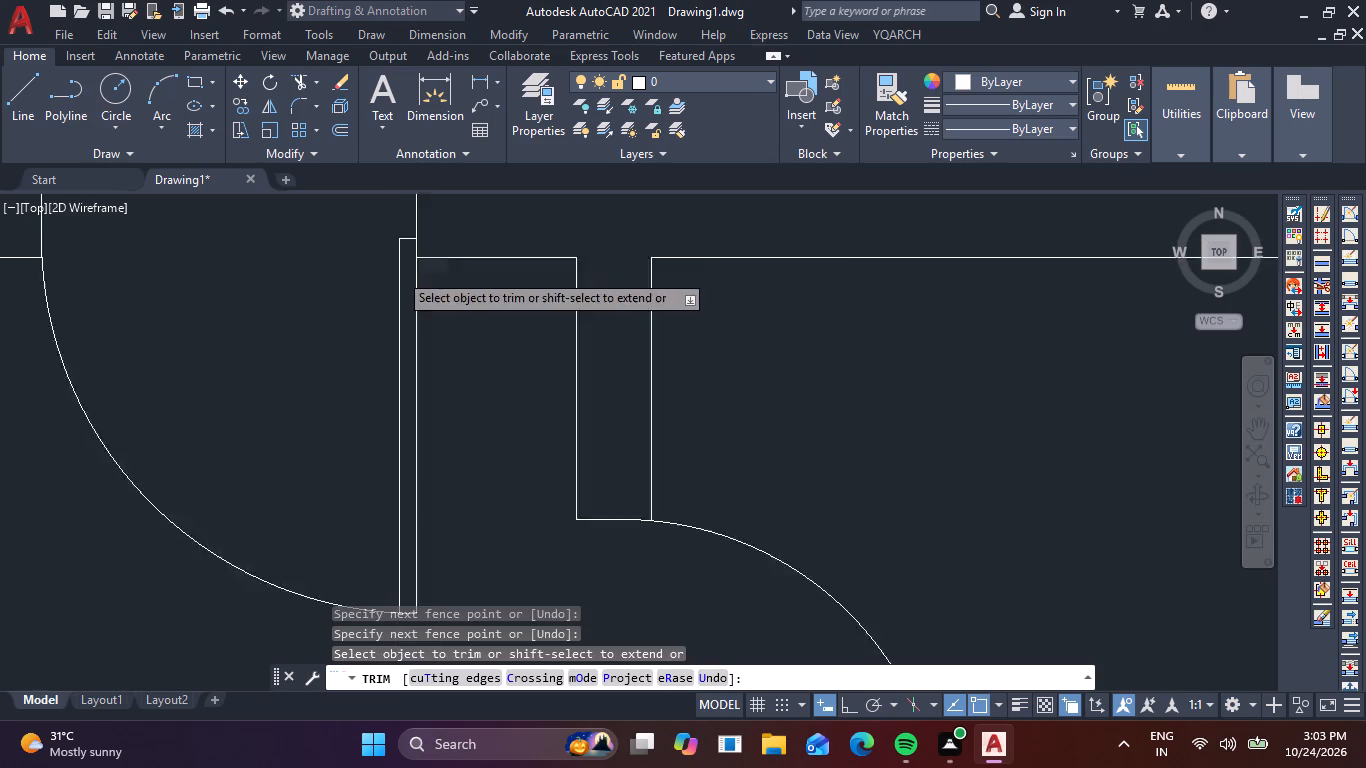
scroll(496, 452, down, 1)
middle_drag(514, 486, 500, 373)
scroll(514, 439, up, 4)
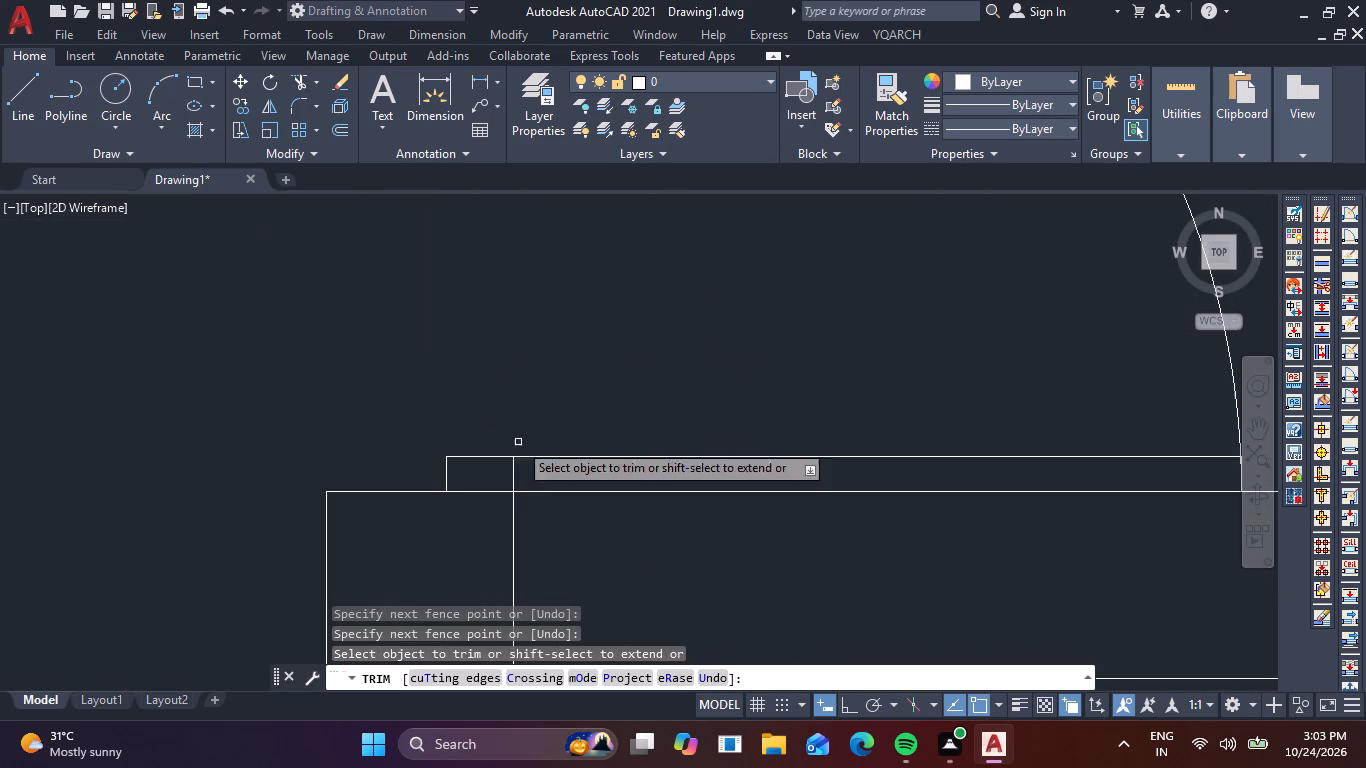
click(500, 478)
click(540, 471)
scroll(536, 462, down, 4)
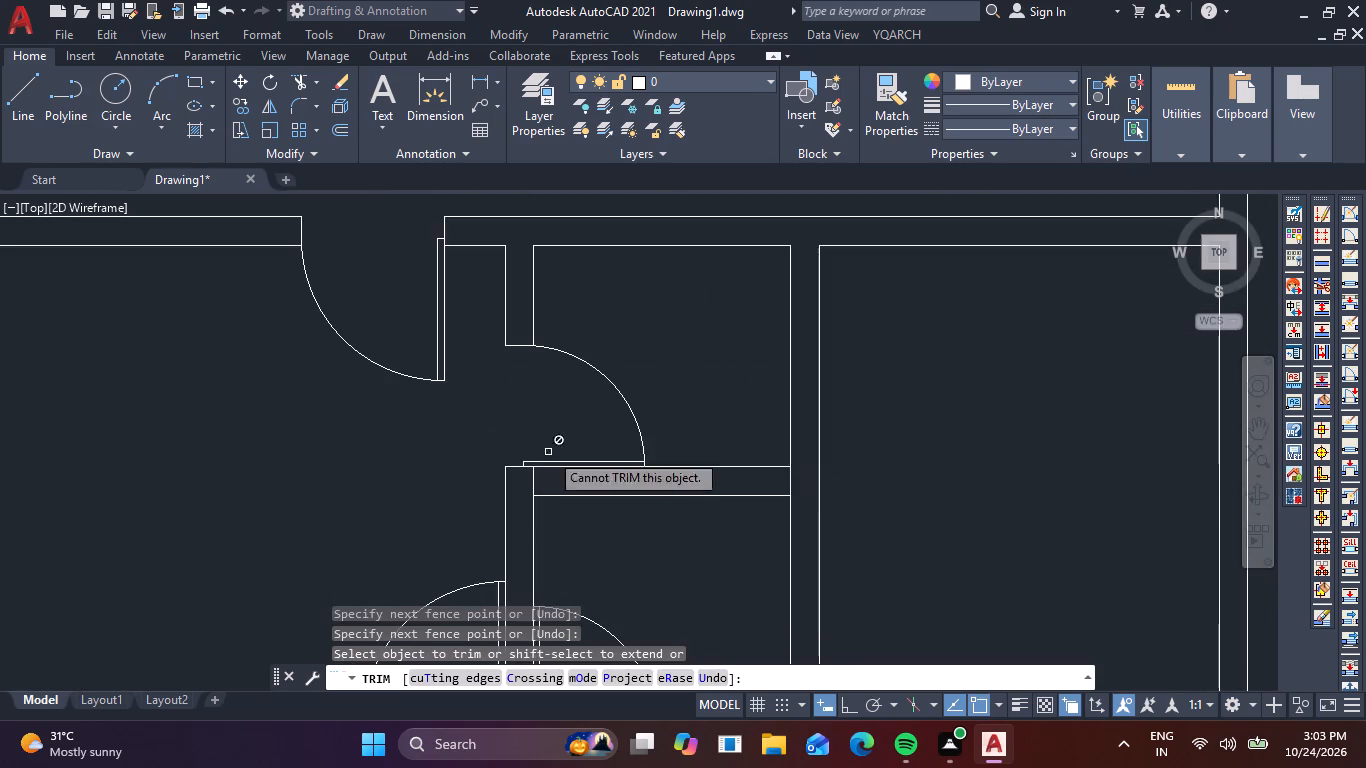
Trim the upper-middle room's bottom wall across its 0.85 m door opening, including the stubs inside the leaf and between the partition lines.
middle_drag(562, 432, 501, 171)
middle_drag(514, 425, 504, 363)
click(512, 370)
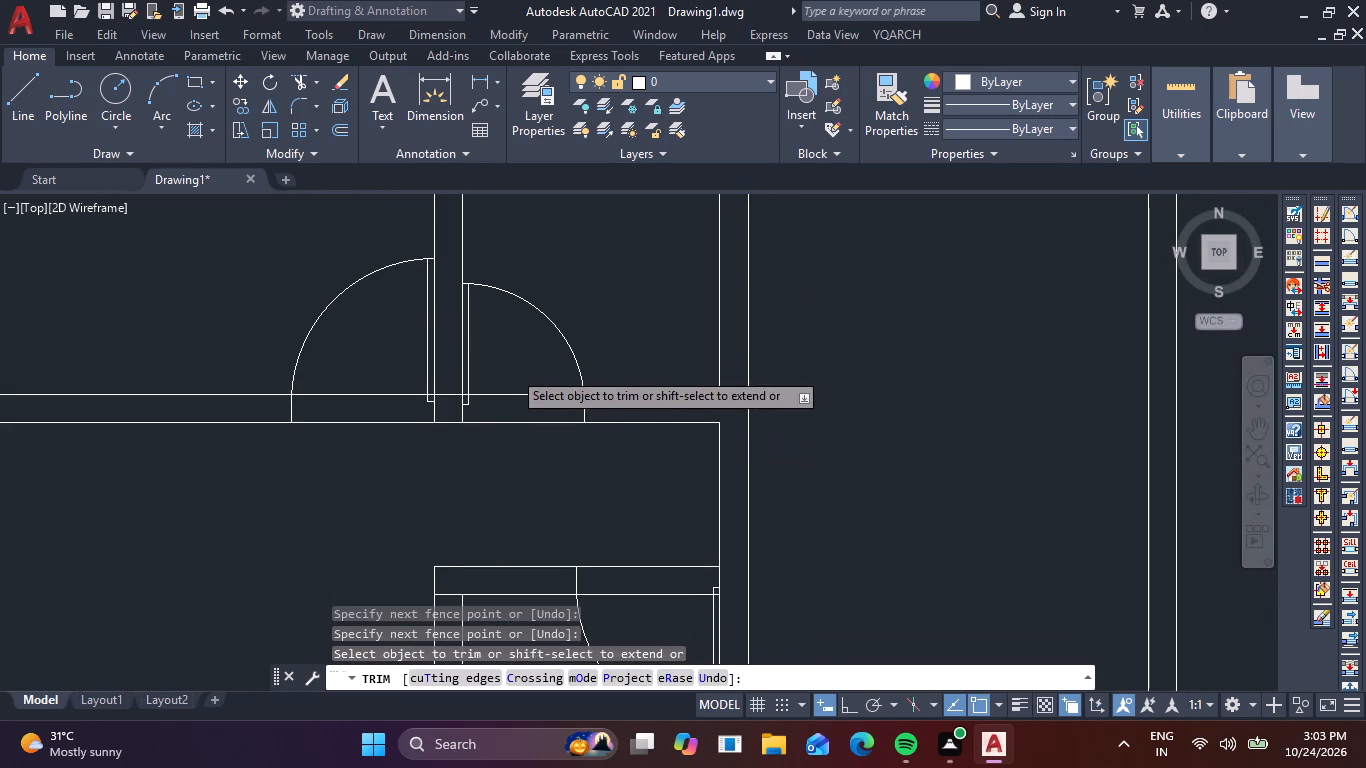
click(496, 451)
scroll(457, 397, up, 5)
click(468, 365)
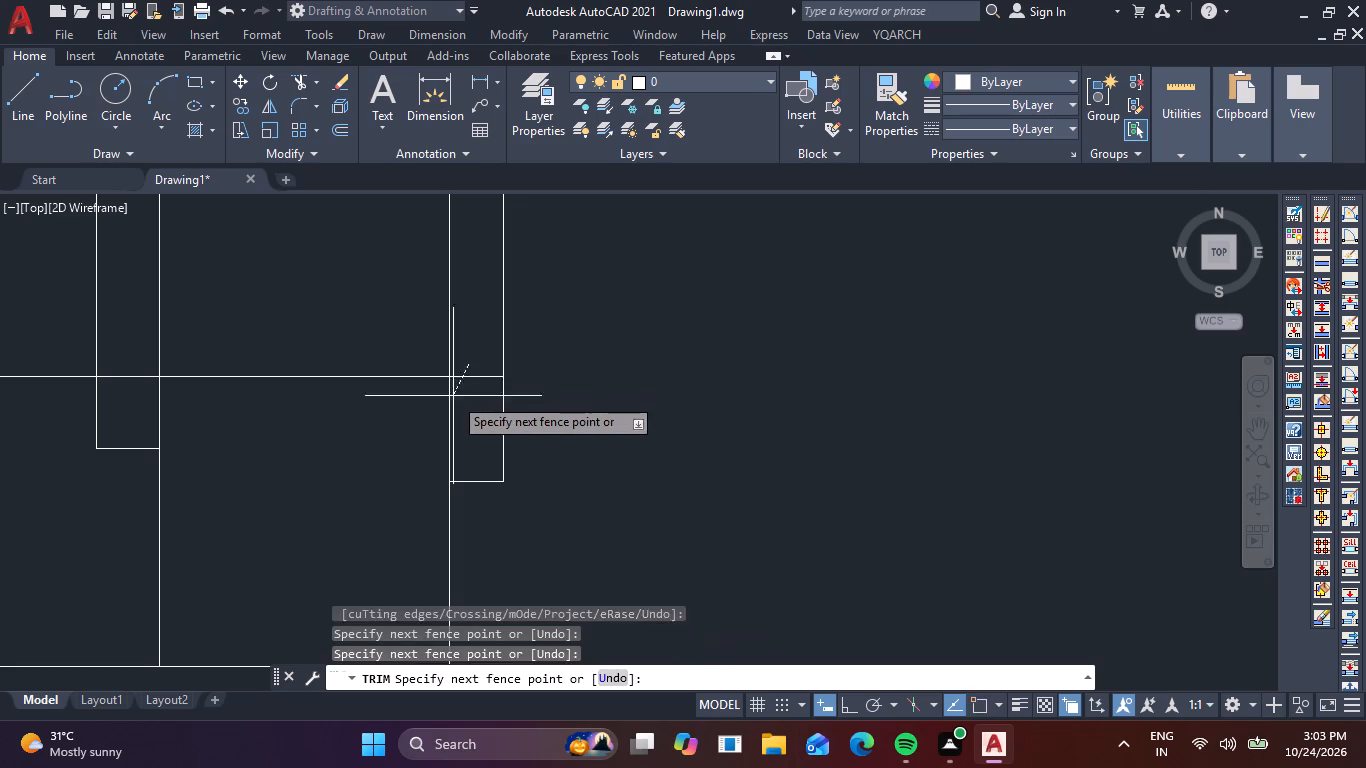
click(453, 396)
scroll(375, 382, down, 2)
click(383, 347)
click(358, 390)
scroll(362, 391, down, 1)
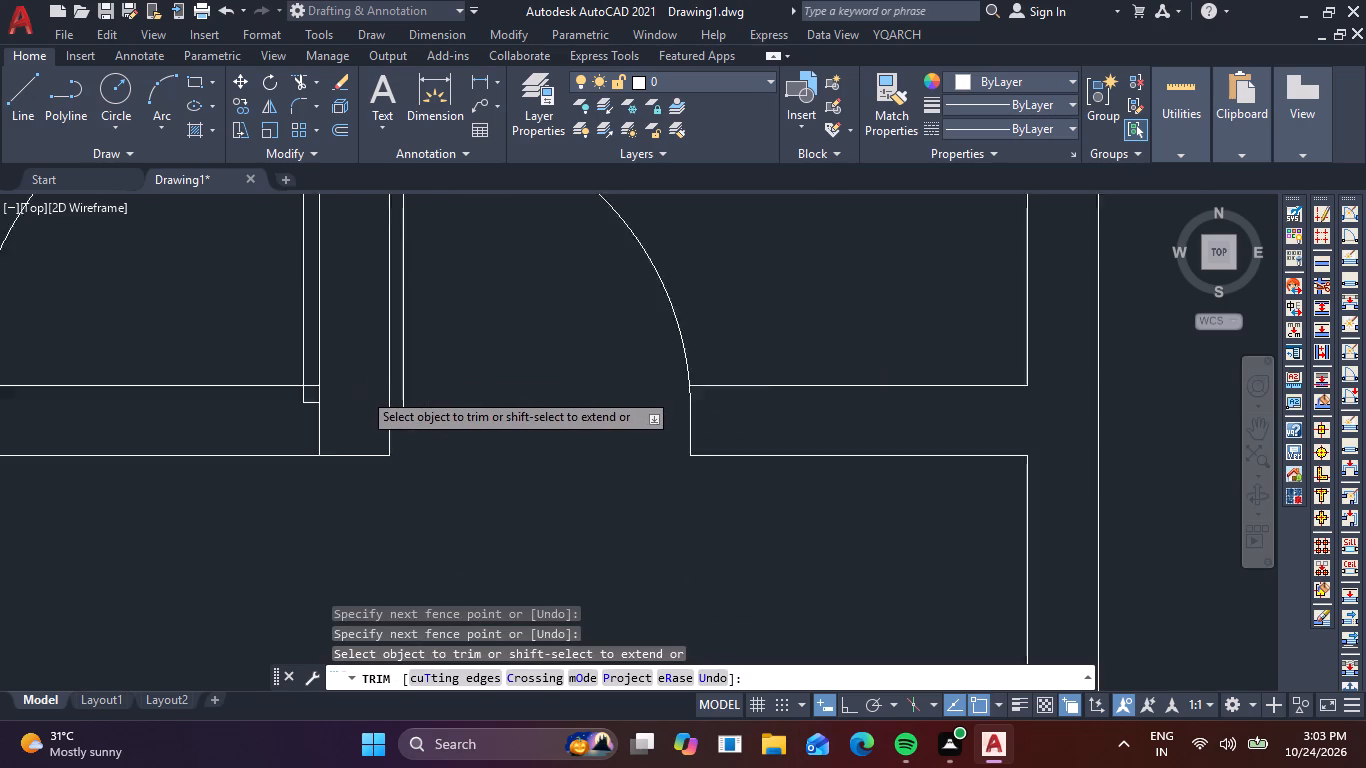
scroll(362, 391, down, 1)
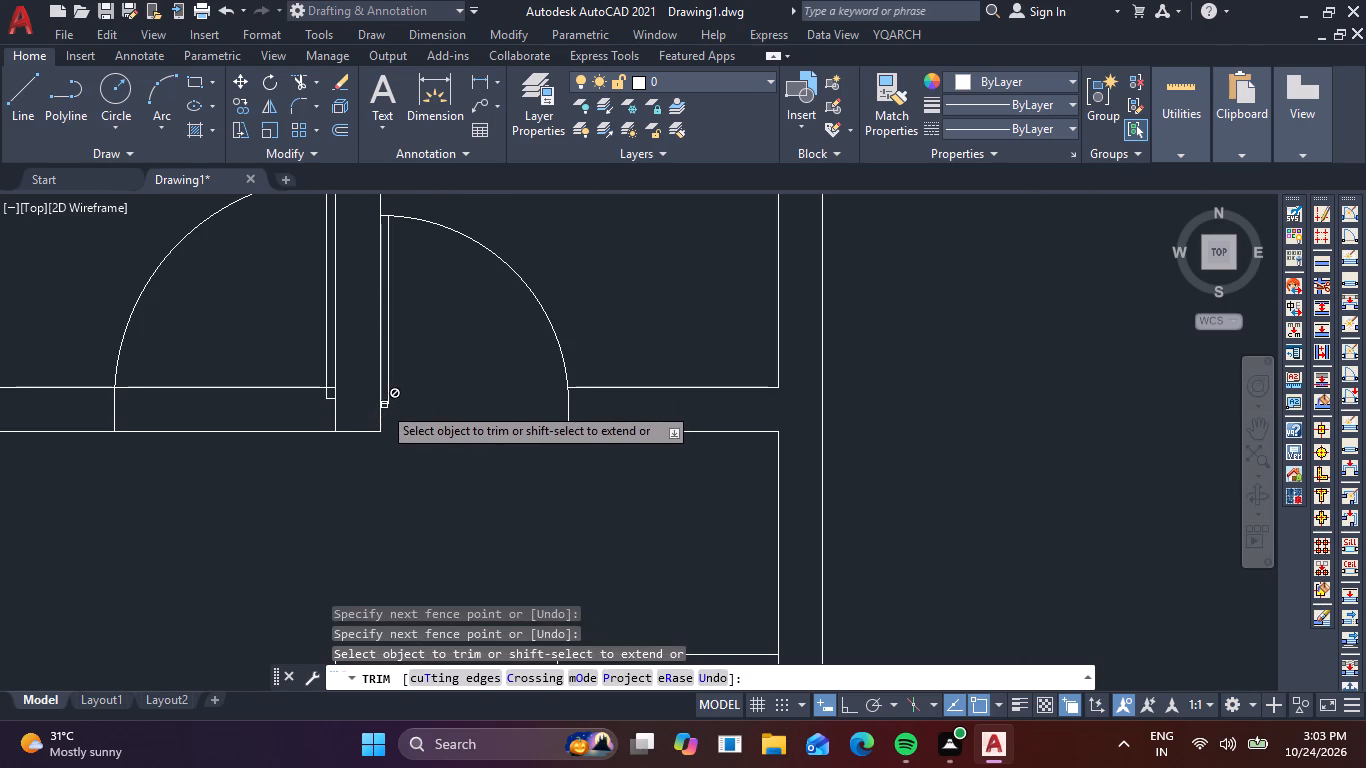
Trim the upper-left room's bottom wall across the 1 m door opening beside the partition, including the stub inside the leaf.
scroll(281, 384, up, 1)
click(278, 354)
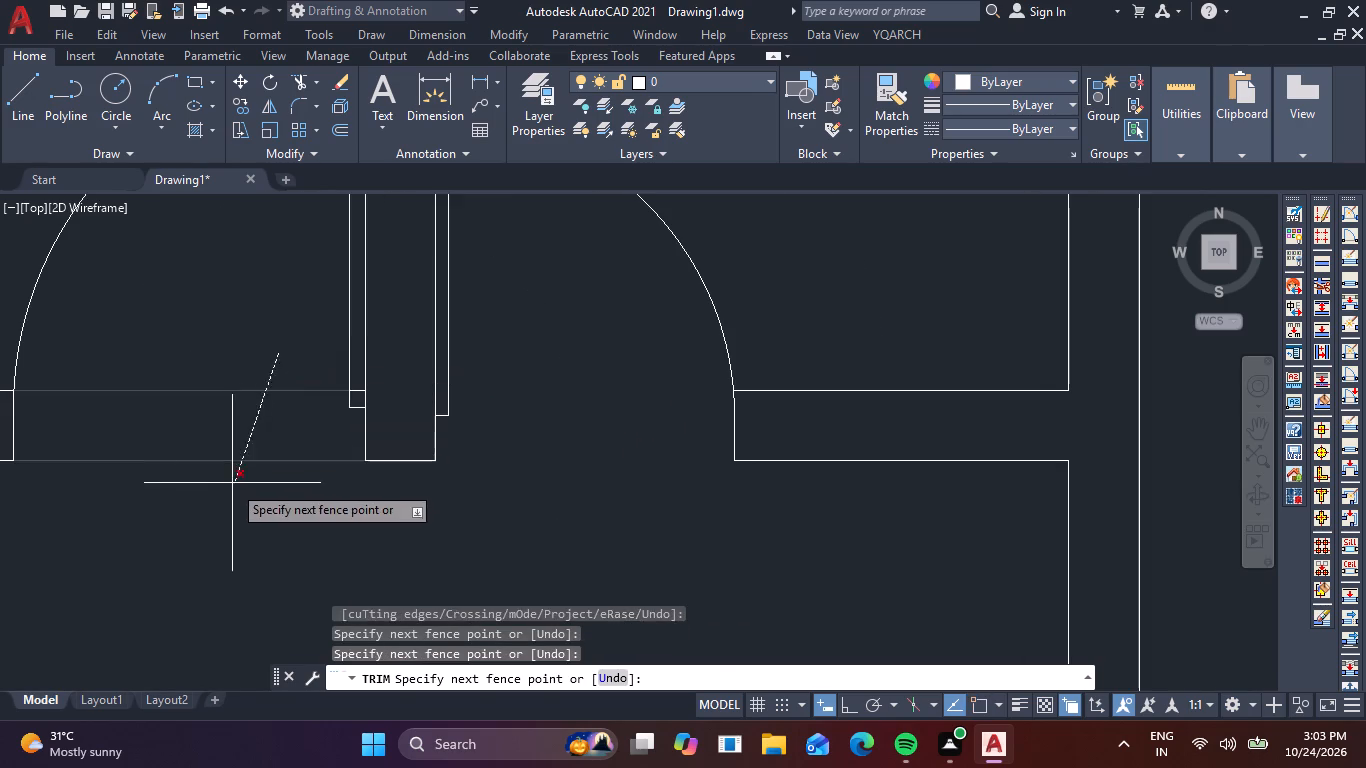
click(230, 491)
scroll(348, 410, up, 3)
click(372, 291)
click(357, 367)
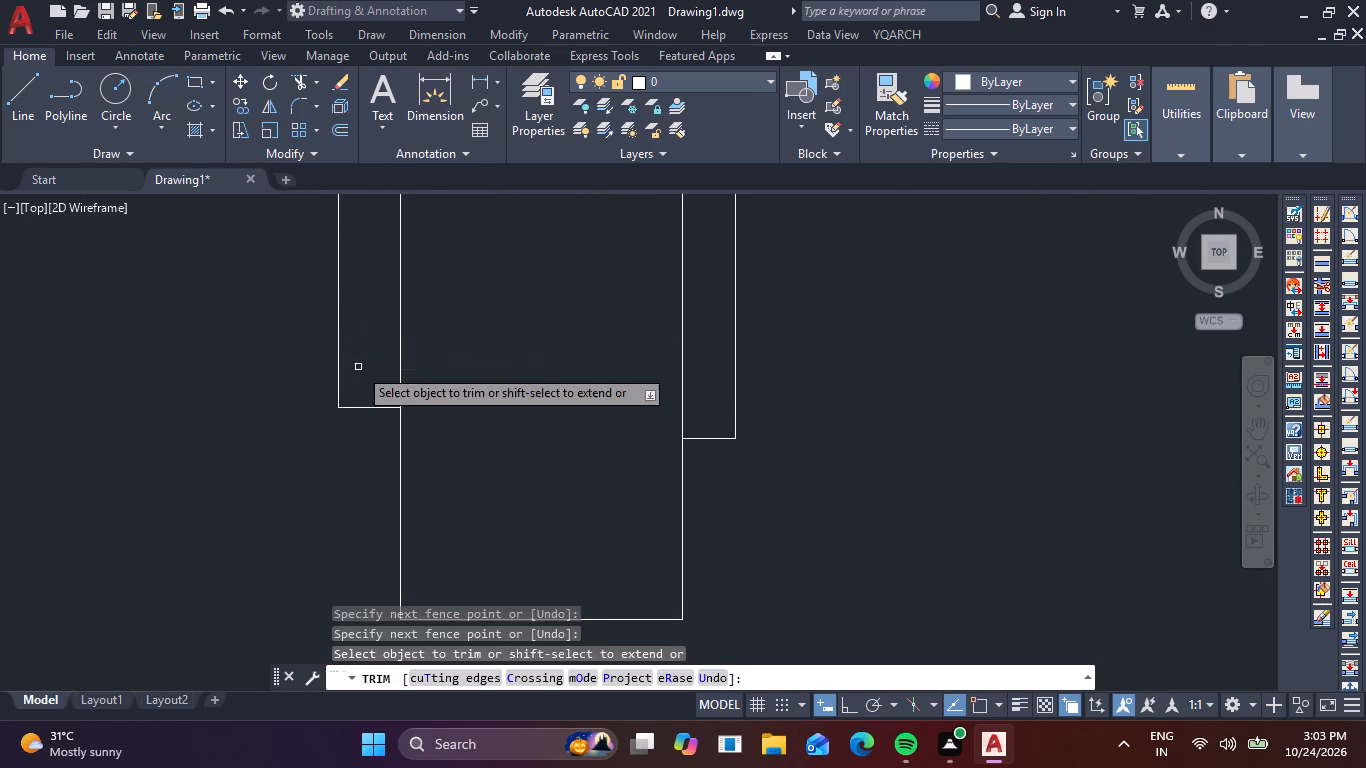
scroll(362, 361, down, 5)
middle_drag(423, 407, 460, 221)
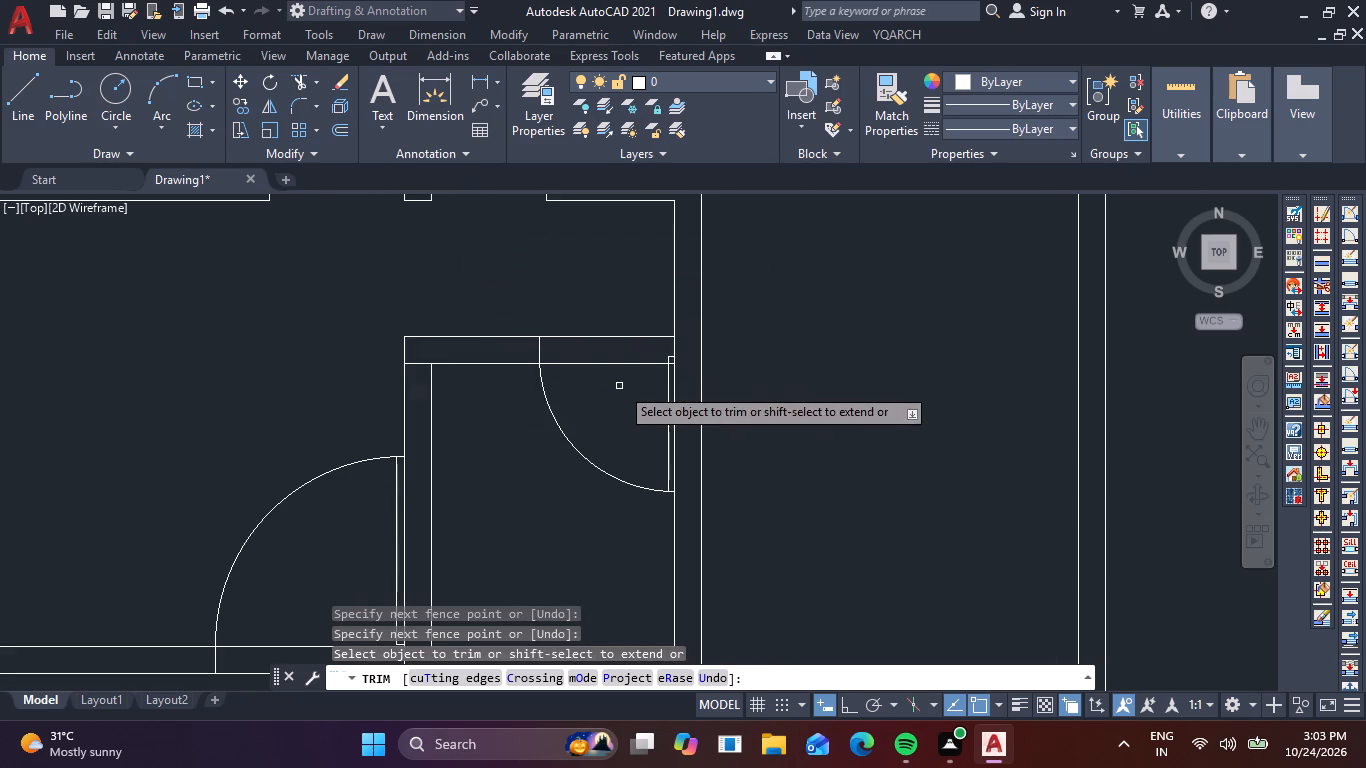
Trim the lower small room's top wall across its 1 m door opening, including the line stub inside the door leaf.
click(620, 386)
click(626, 320)
scroll(641, 376, up, 4)
click(749, 289)
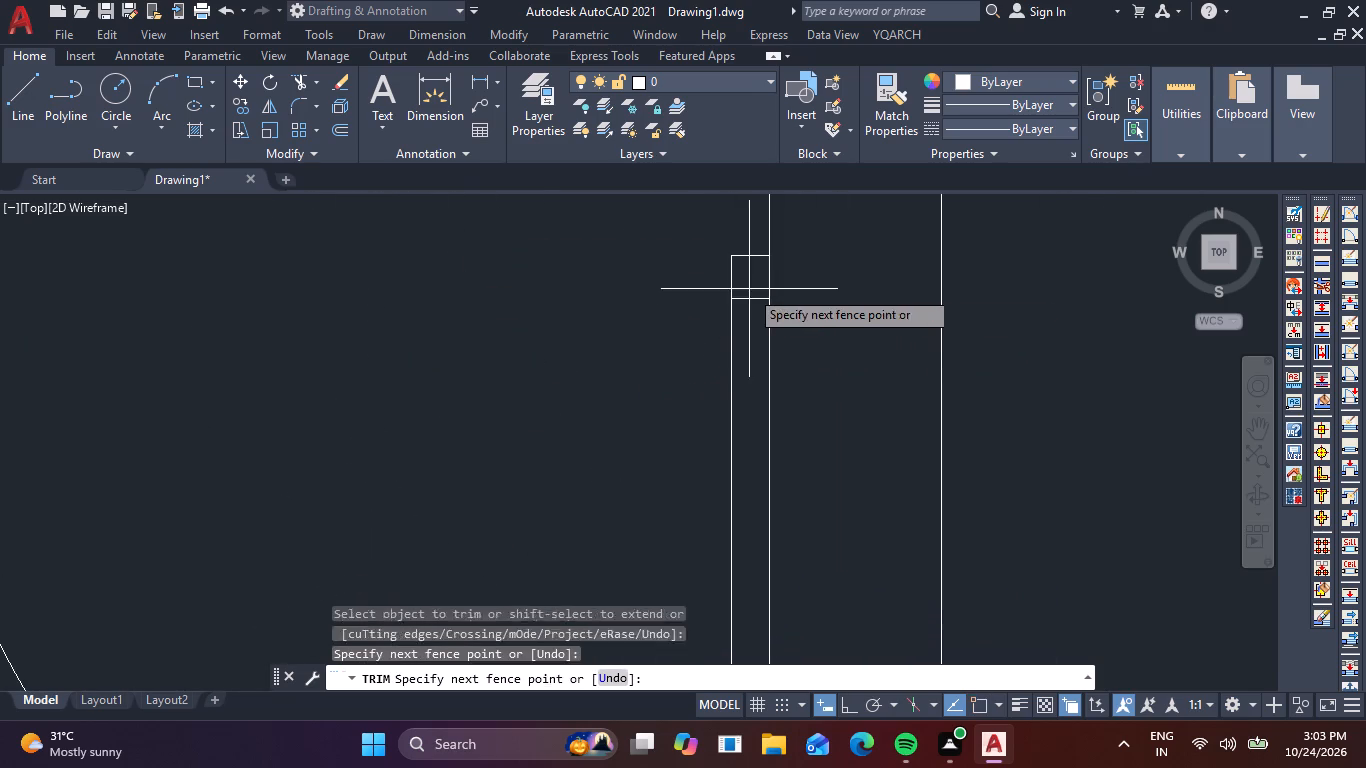
click(742, 316)
scroll(742, 316, down, 4)
Trim the lower-left room's bottom wall across the 1.4 m door opening and finish trimming.
middle_drag(541, 481, 605, 339)
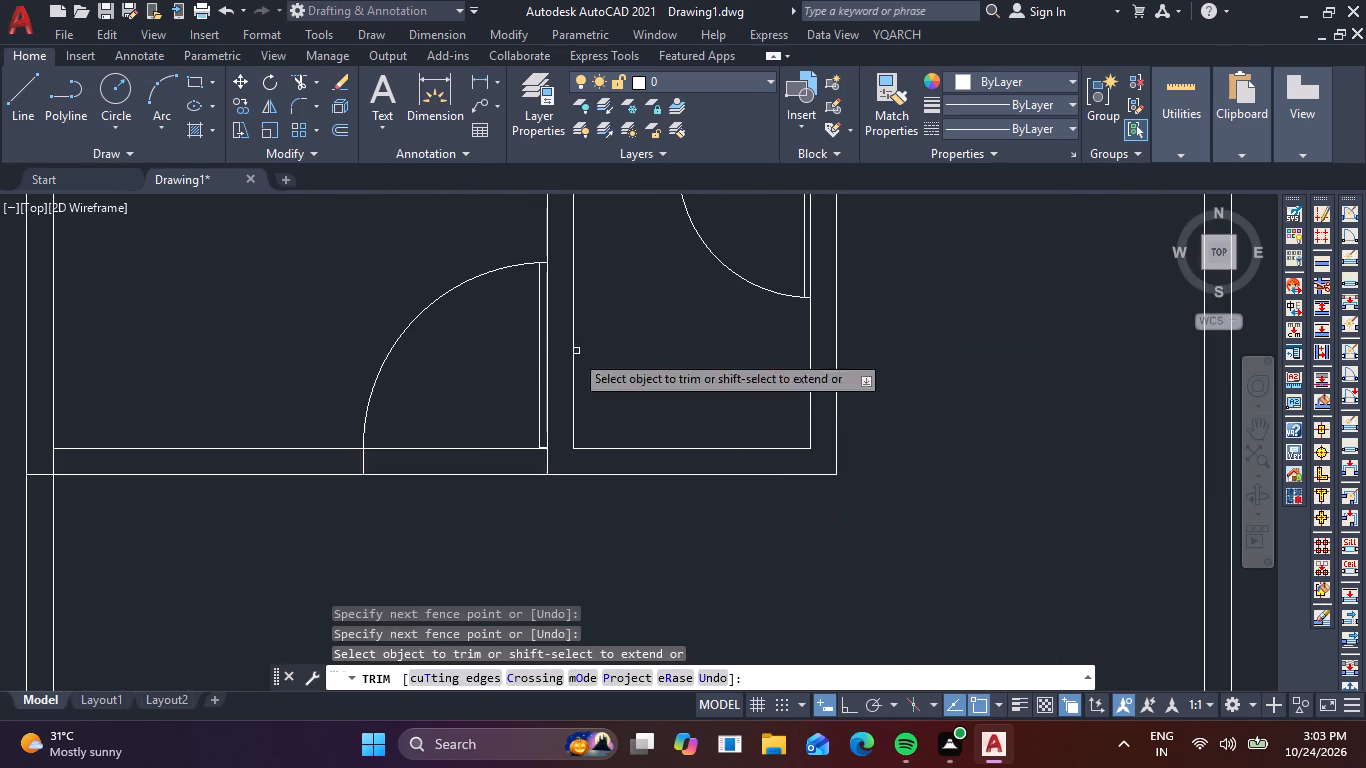
scroll(485, 430, up, 2)
click(499, 414)
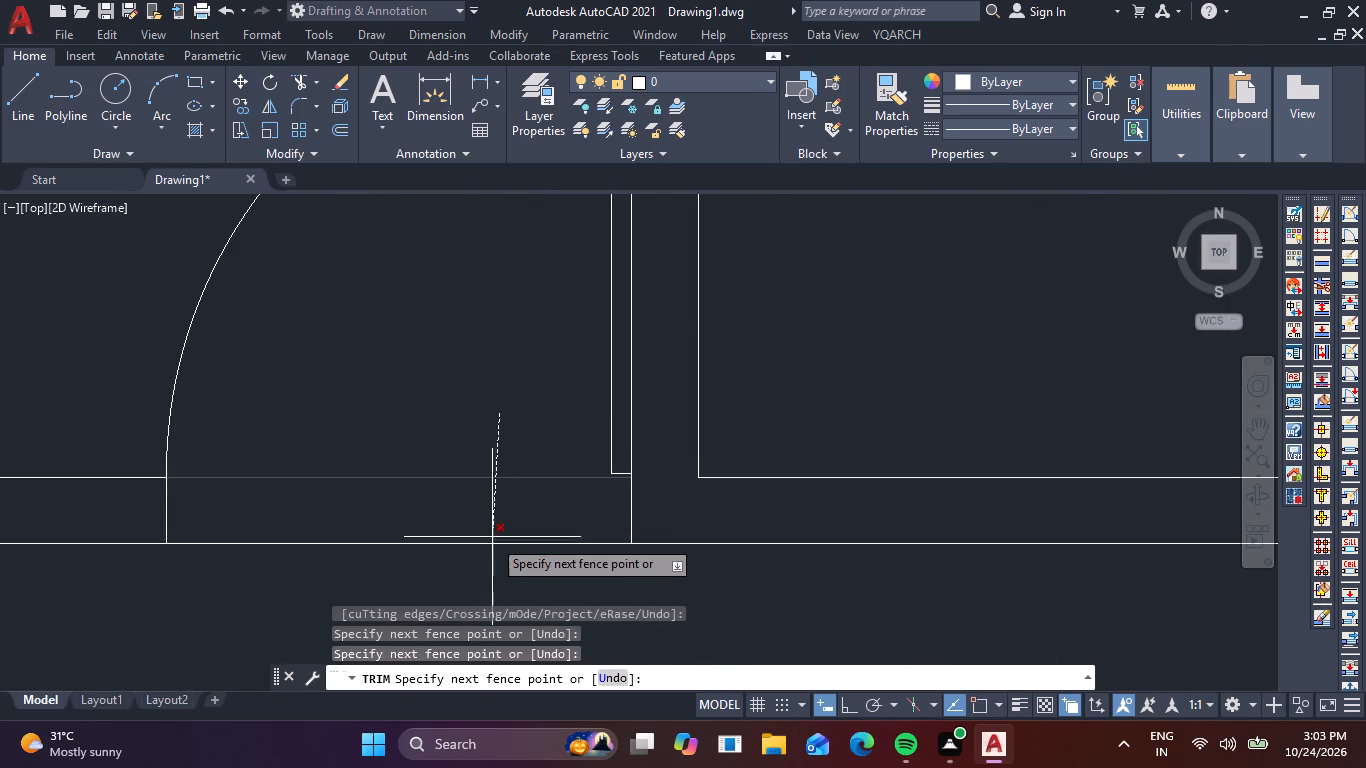
click(496, 558)
scroll(484, 455, down, 4)
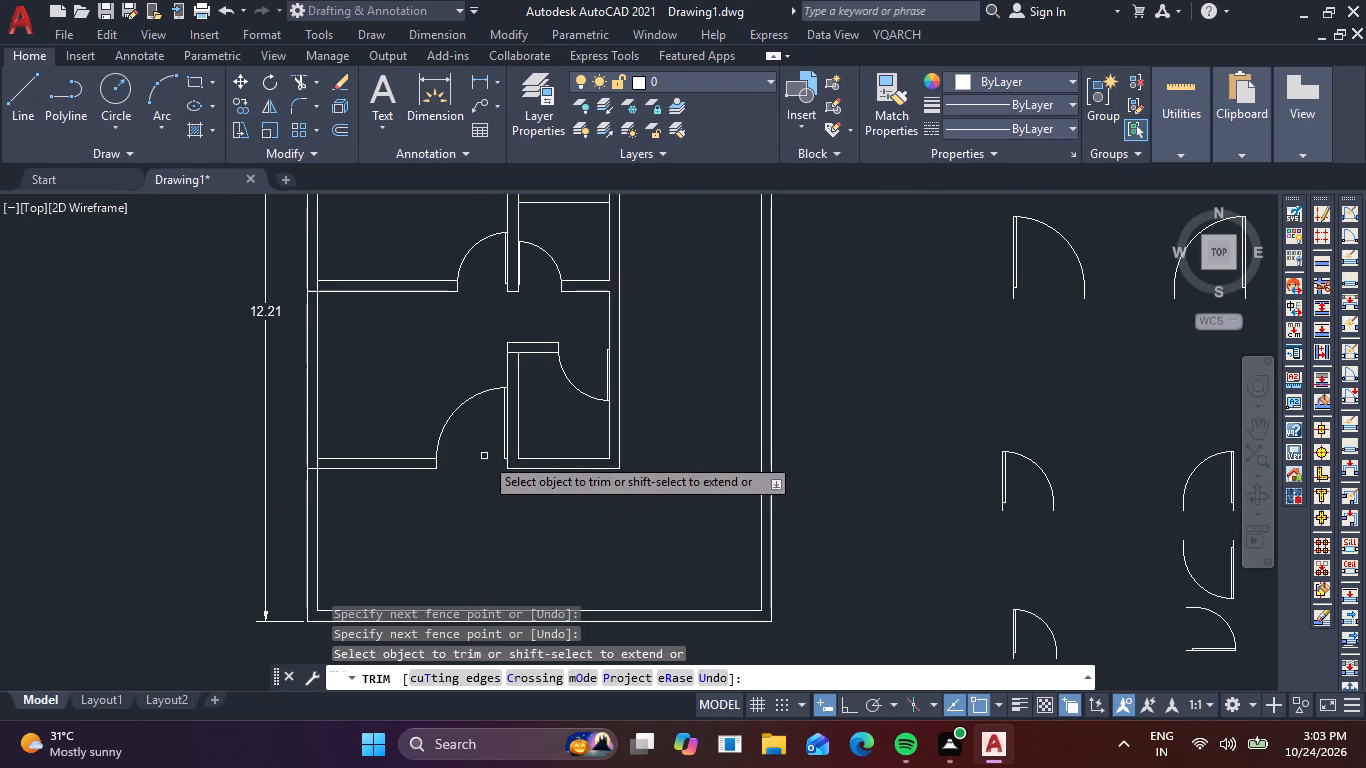
key(Escape)
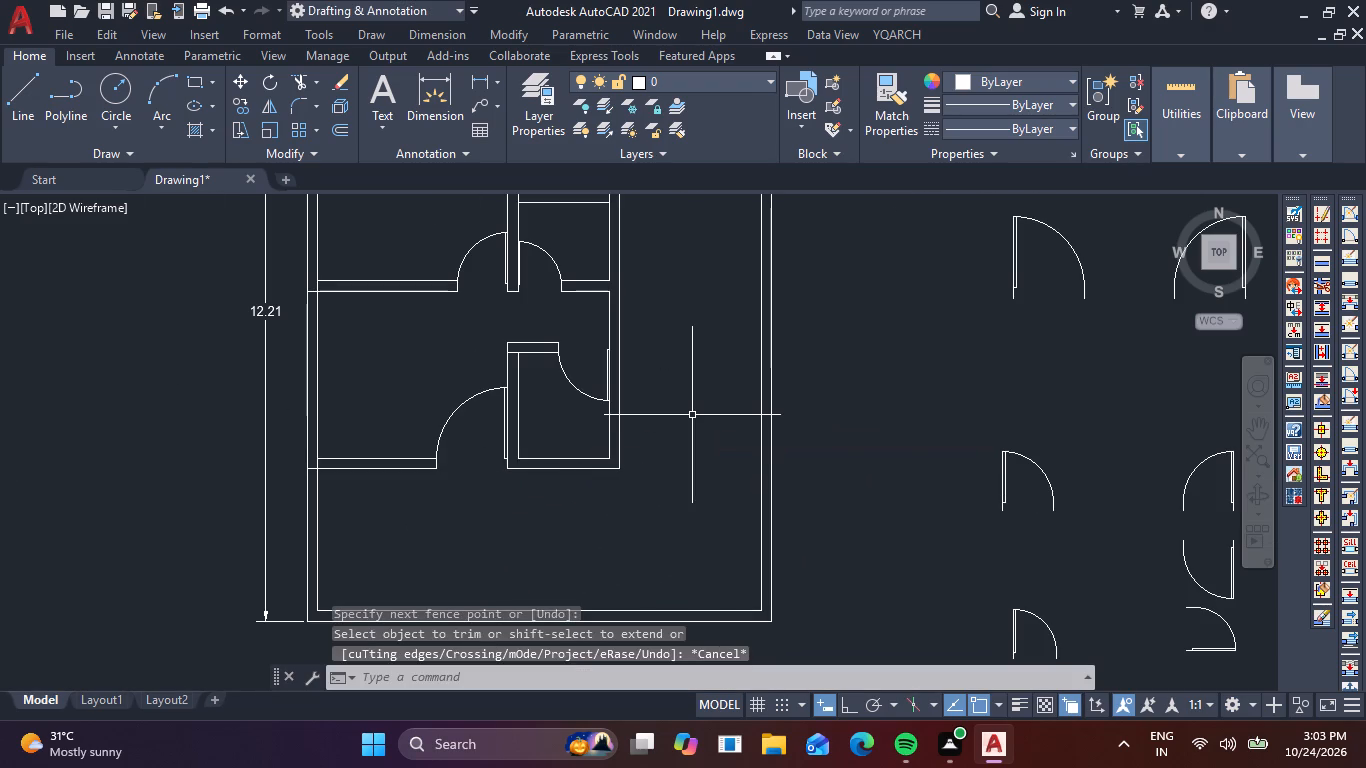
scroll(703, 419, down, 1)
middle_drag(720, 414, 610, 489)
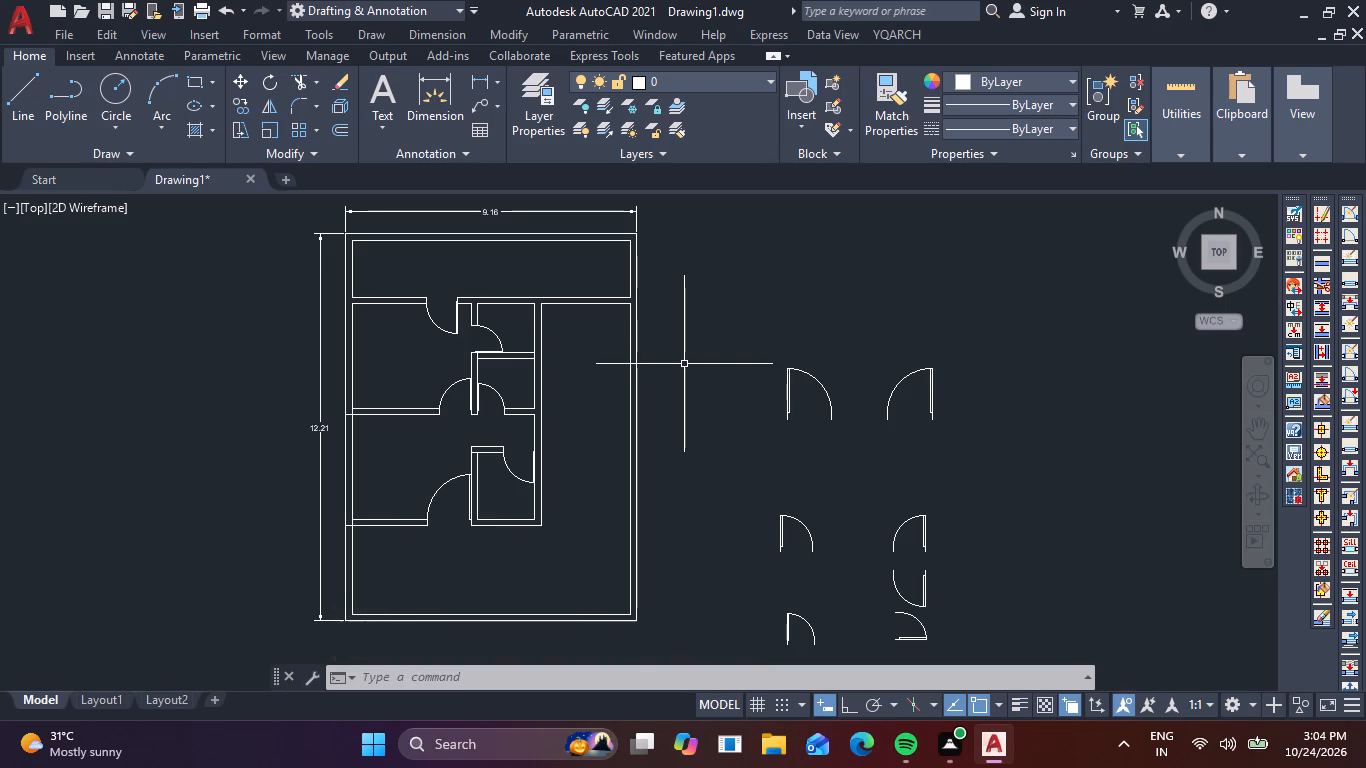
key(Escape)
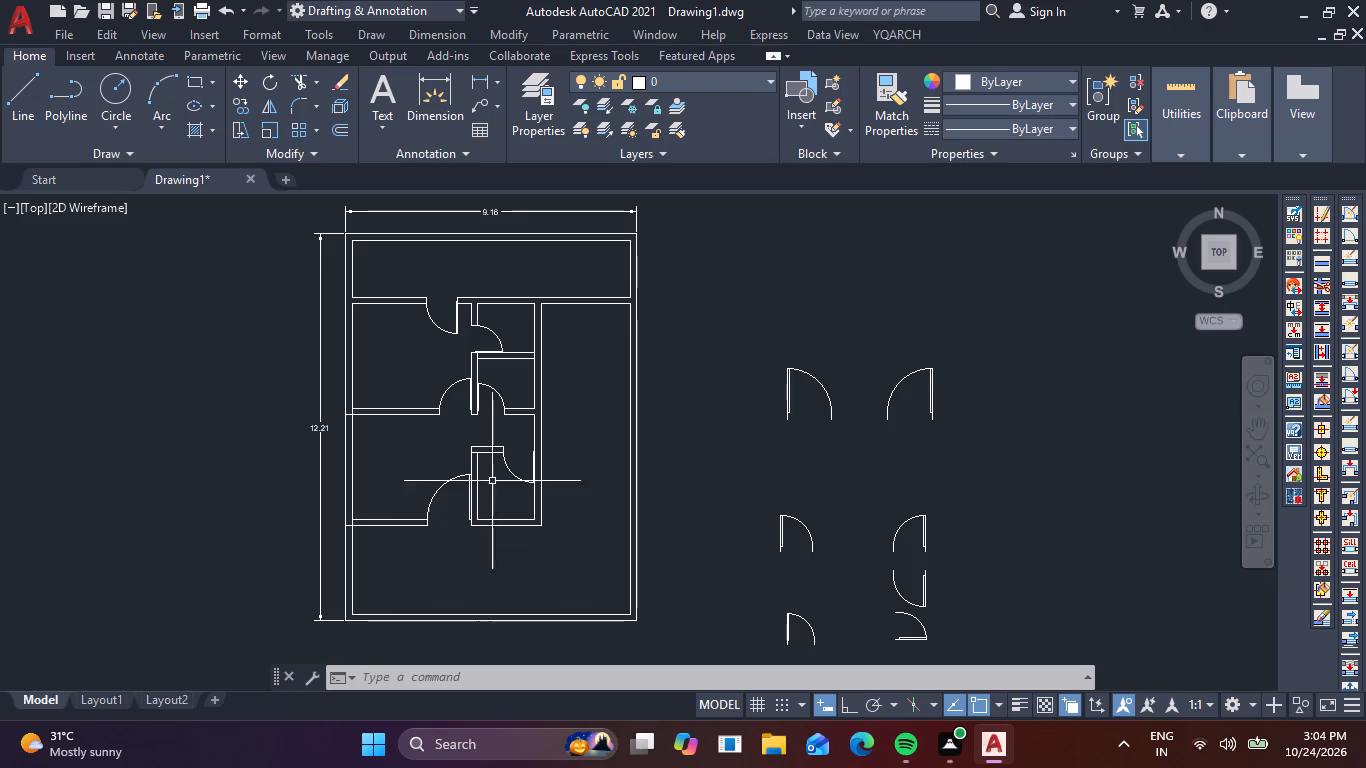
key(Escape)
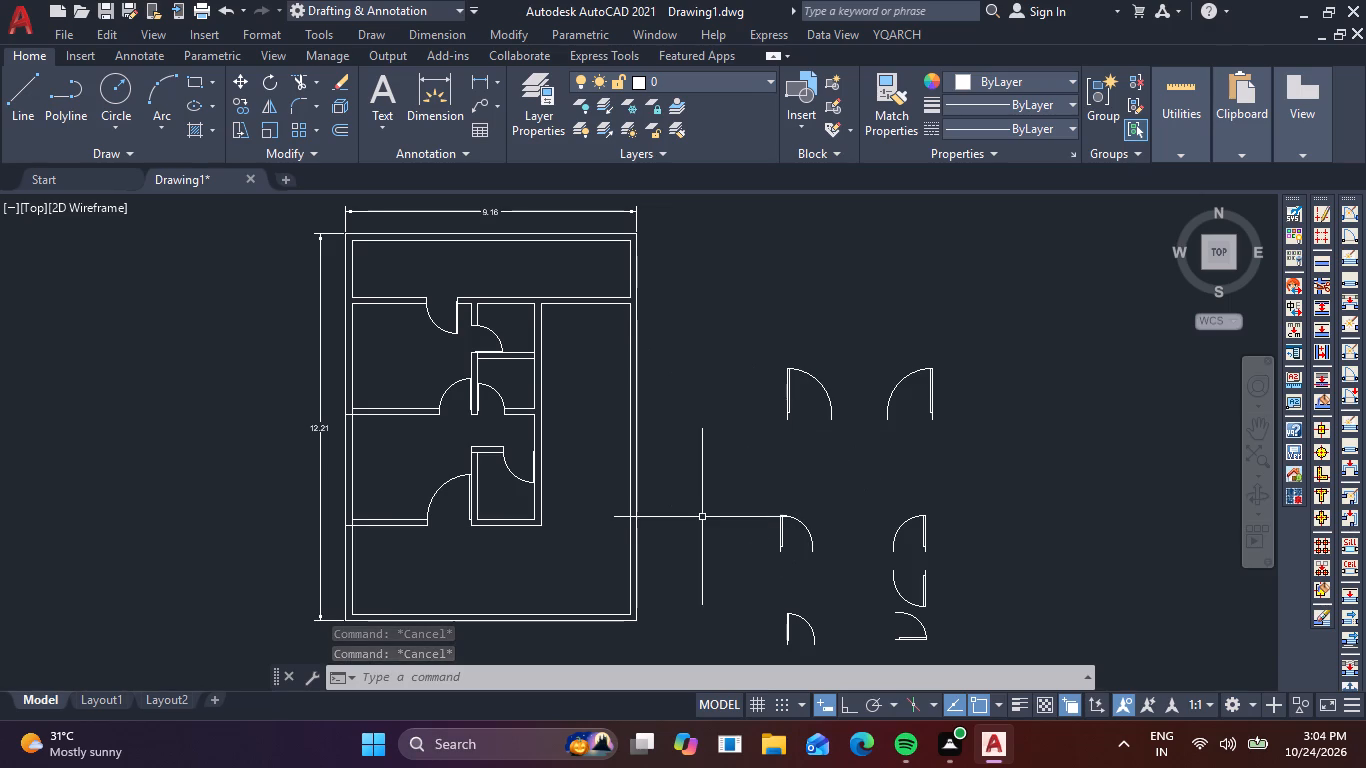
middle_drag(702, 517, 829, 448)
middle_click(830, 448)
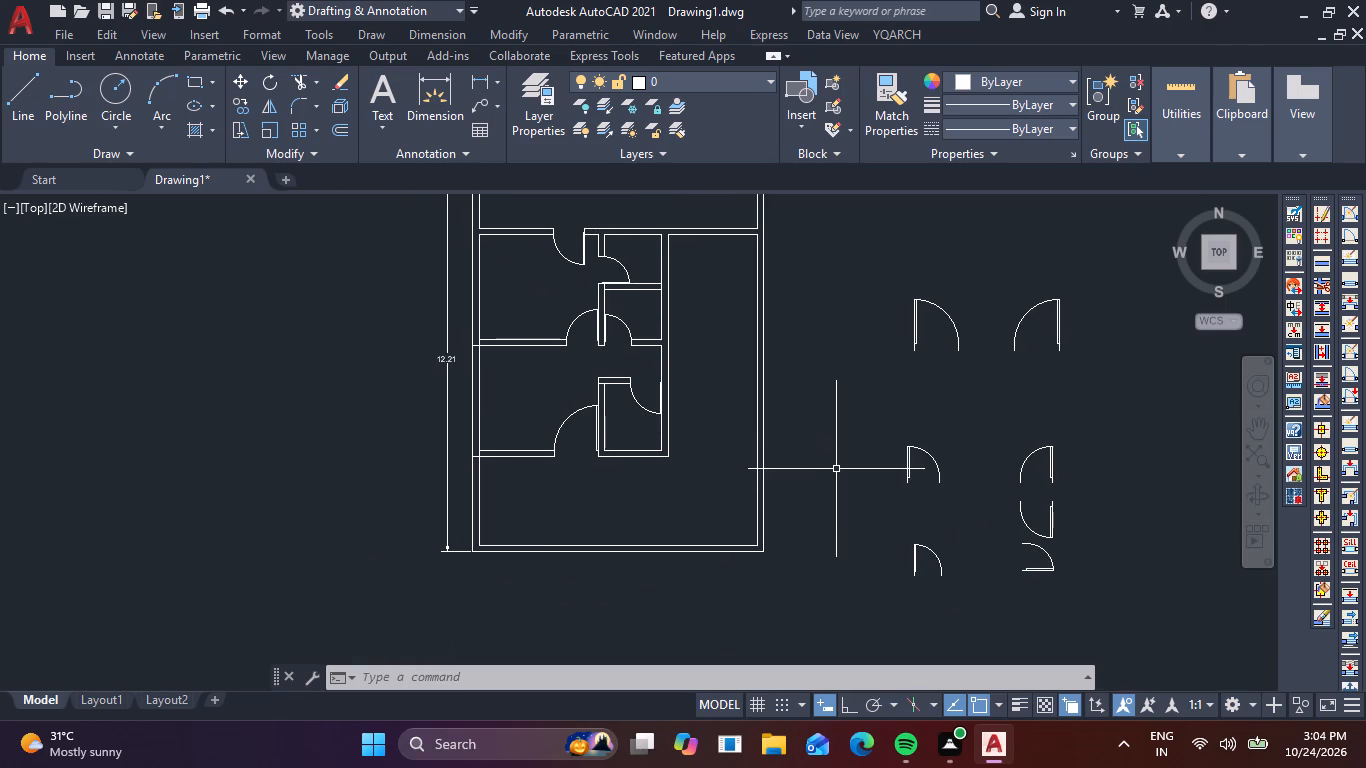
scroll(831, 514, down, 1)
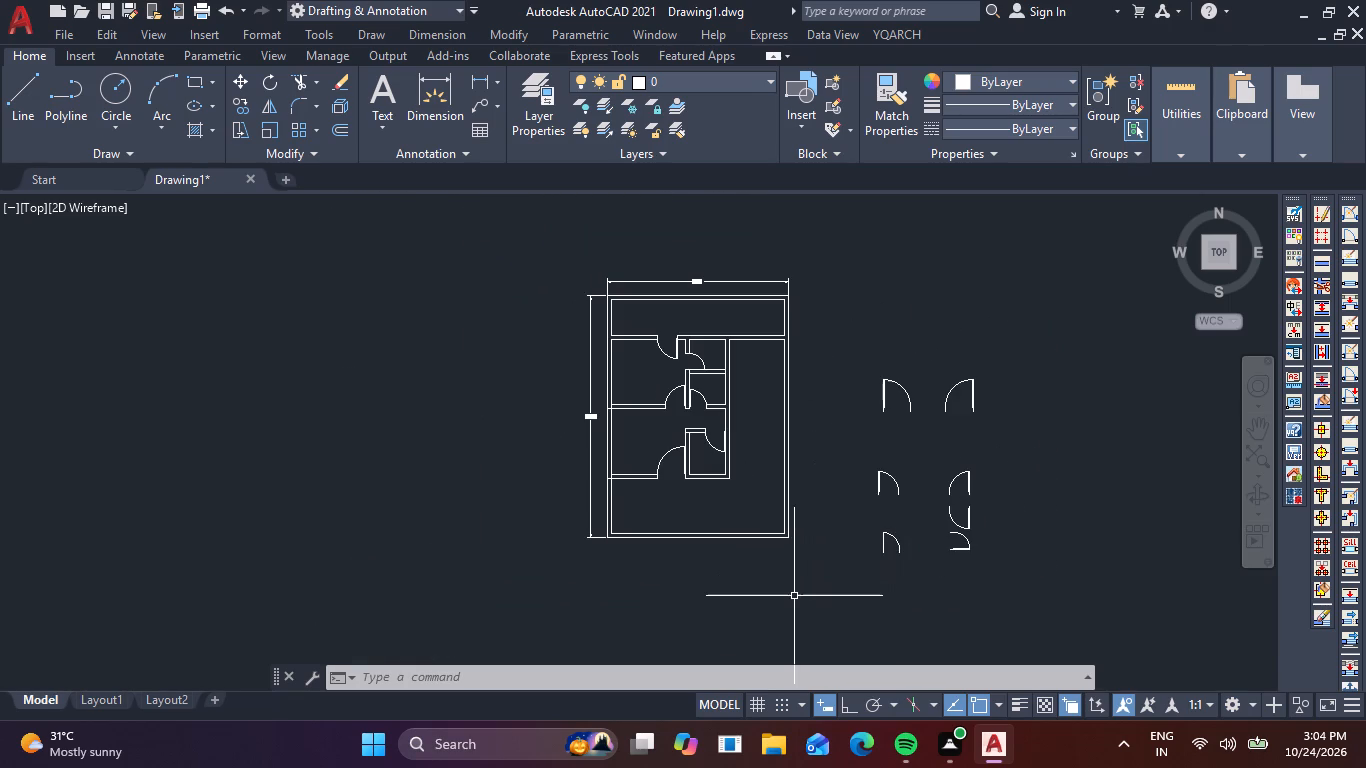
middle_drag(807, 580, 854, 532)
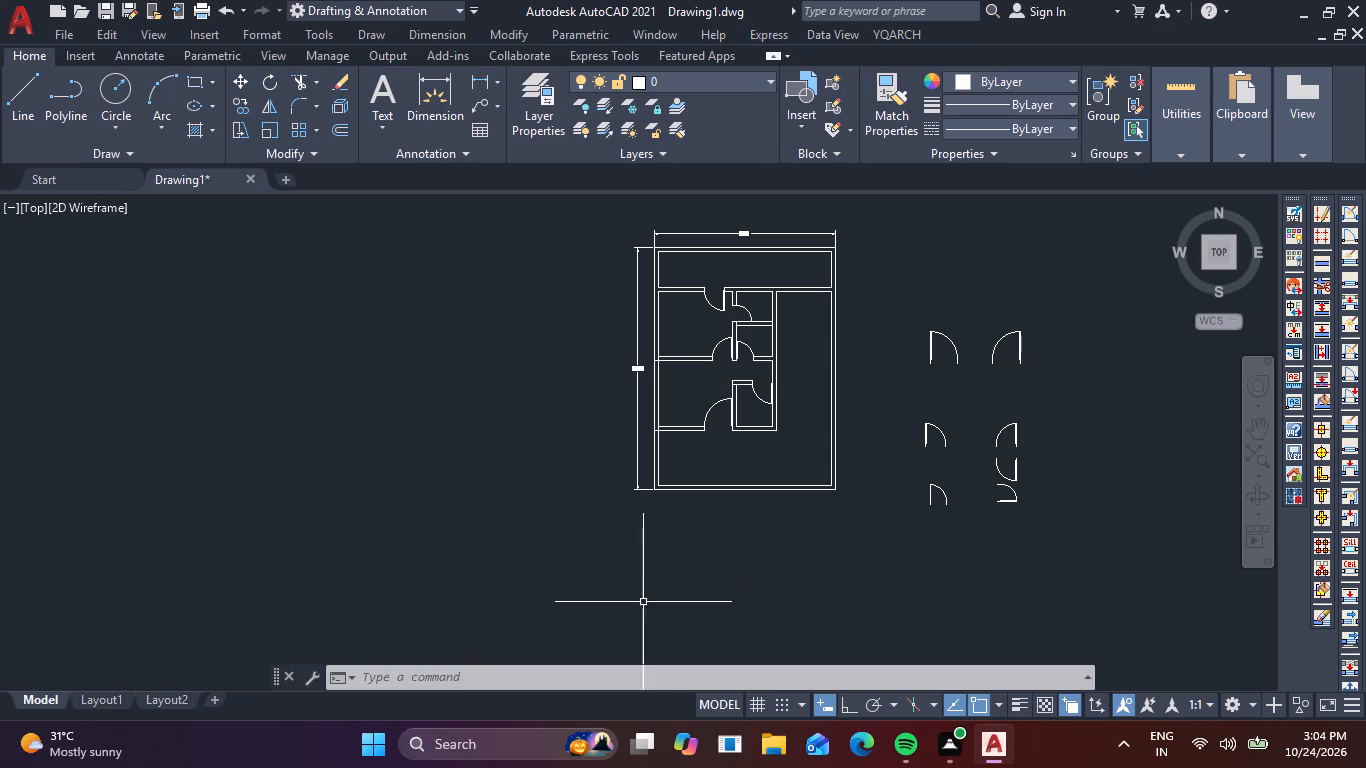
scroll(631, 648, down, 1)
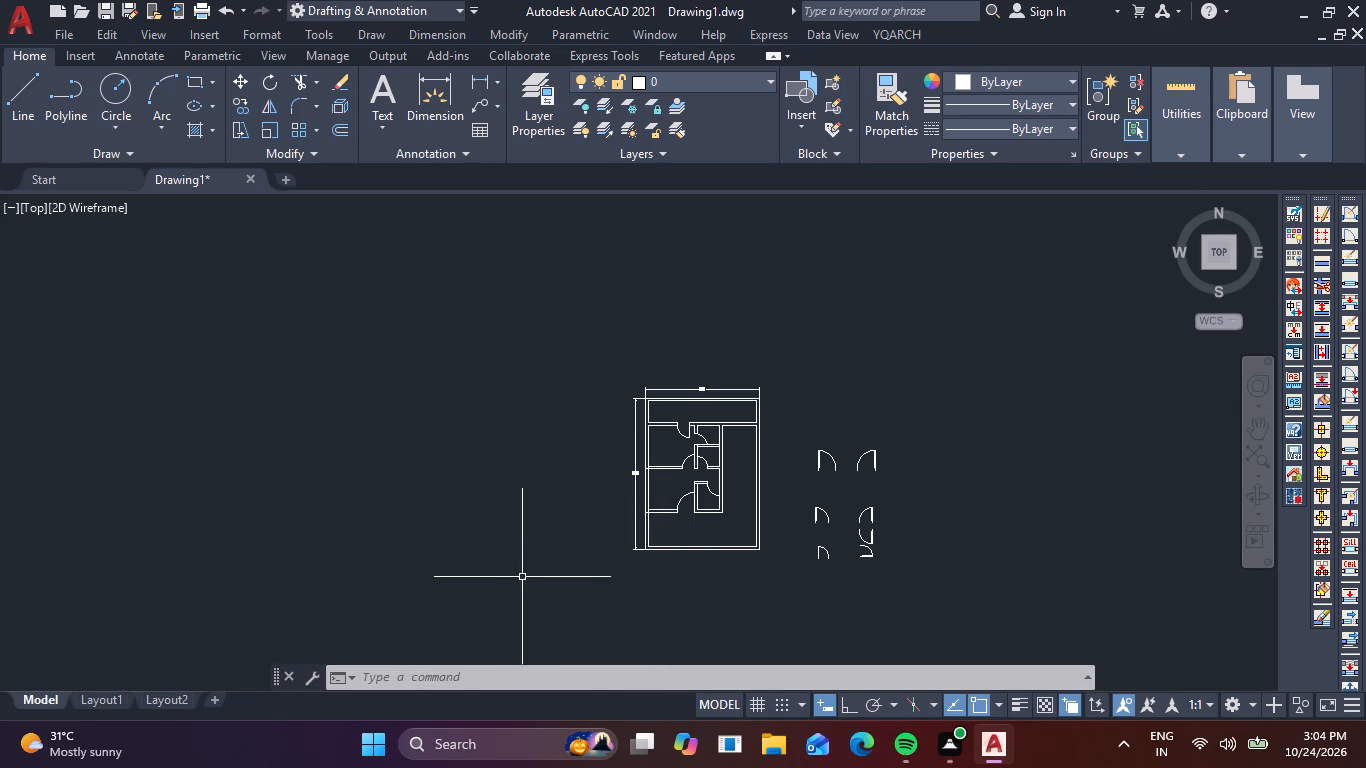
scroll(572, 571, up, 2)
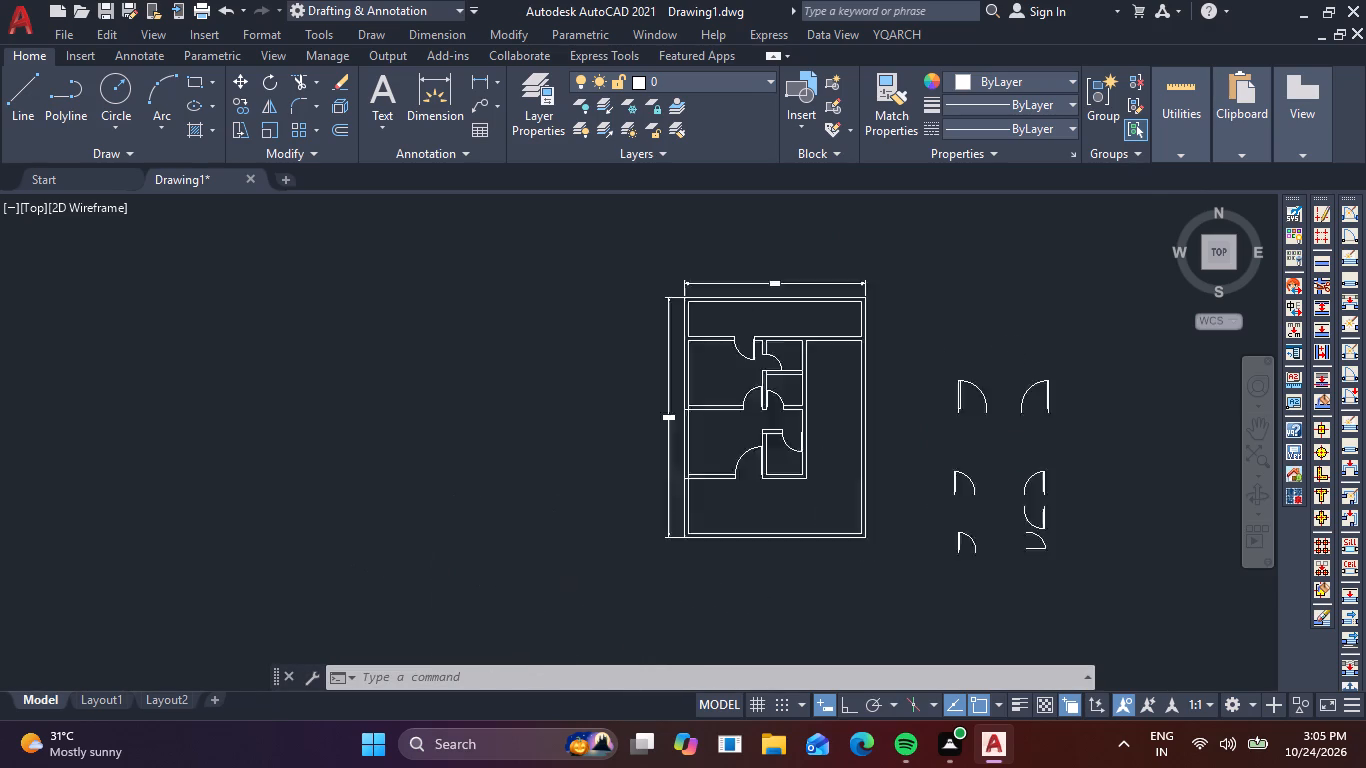
Draw a window jamb line across the lower-left room's bottom wall near the outer wall and offset it 1.5 m toward the door.
scroll(572, 571, up, 2)
middle_drag(729, 550, 328, 585)
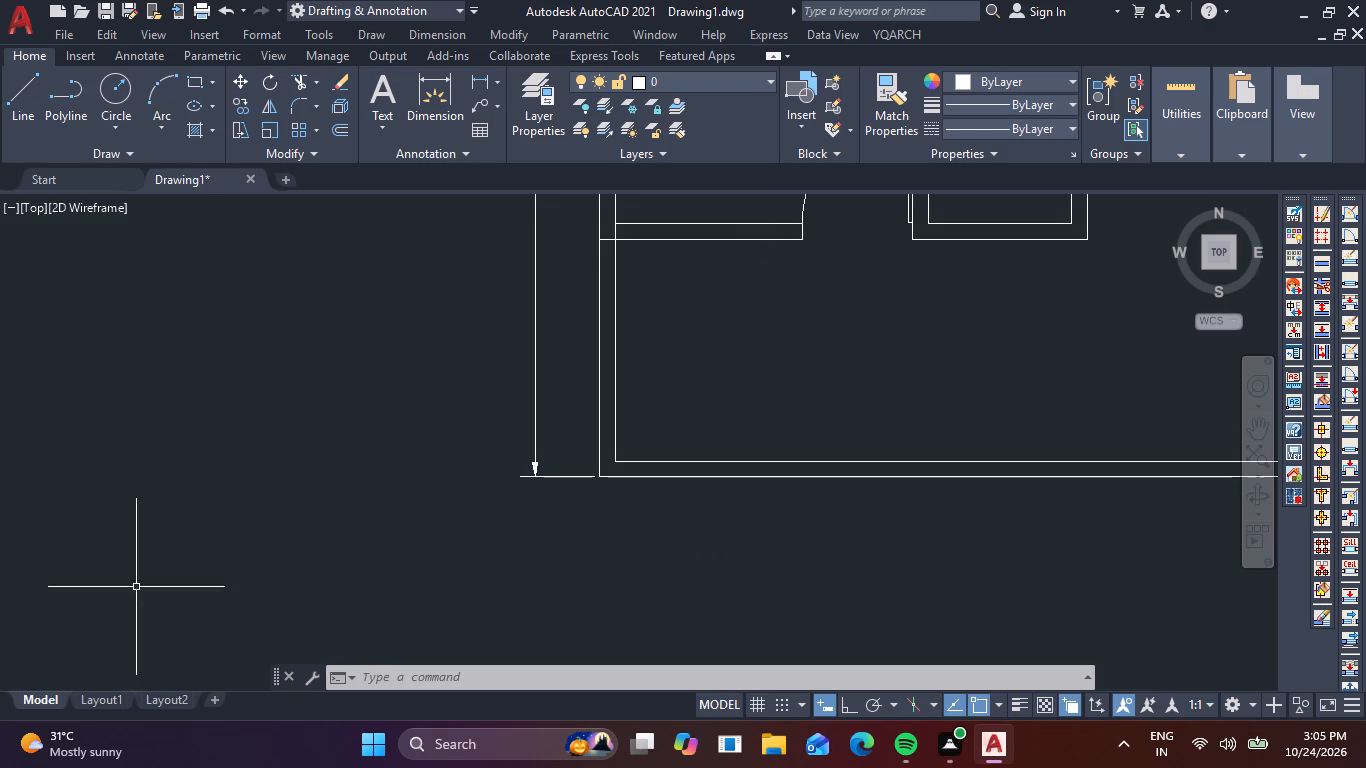
middle_drag(718, 440, 670, 695)
scroll(597, 509, up, 1)
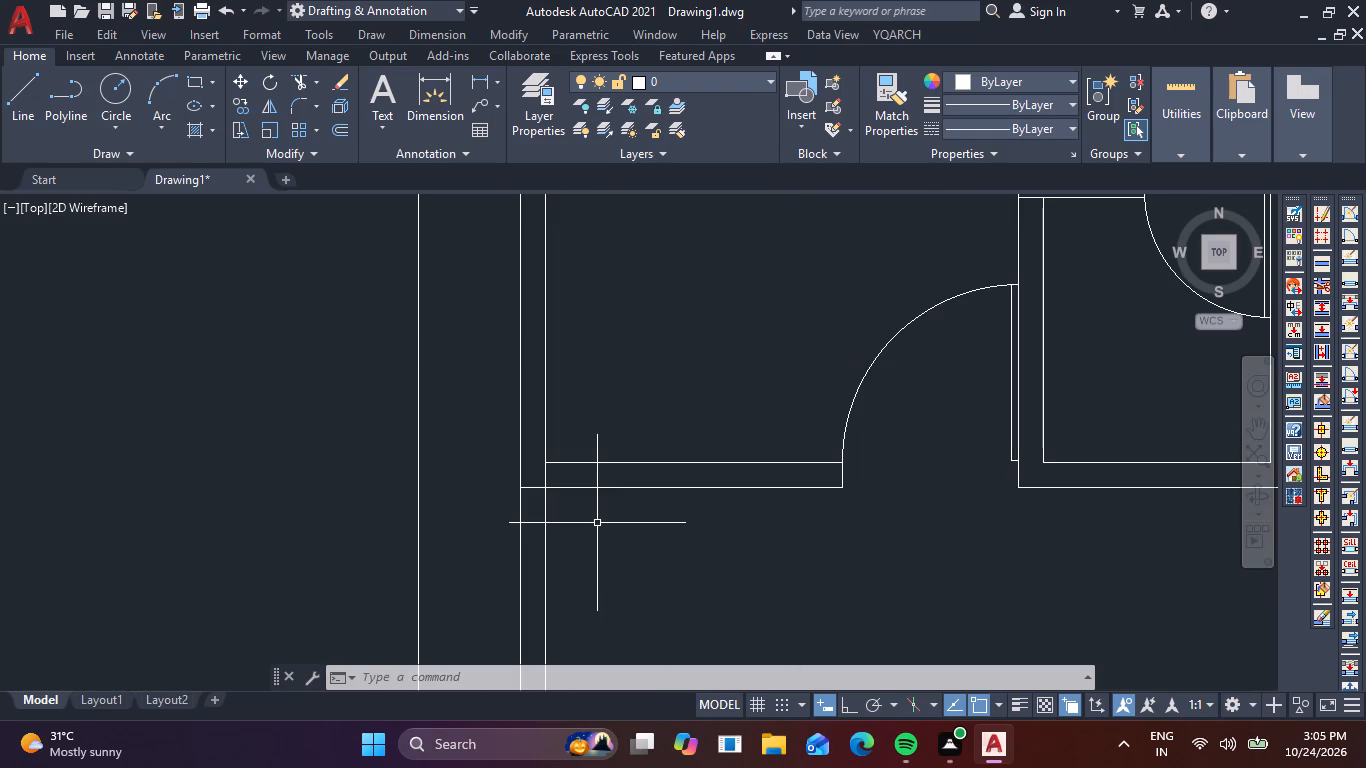
text(l)
key(space)
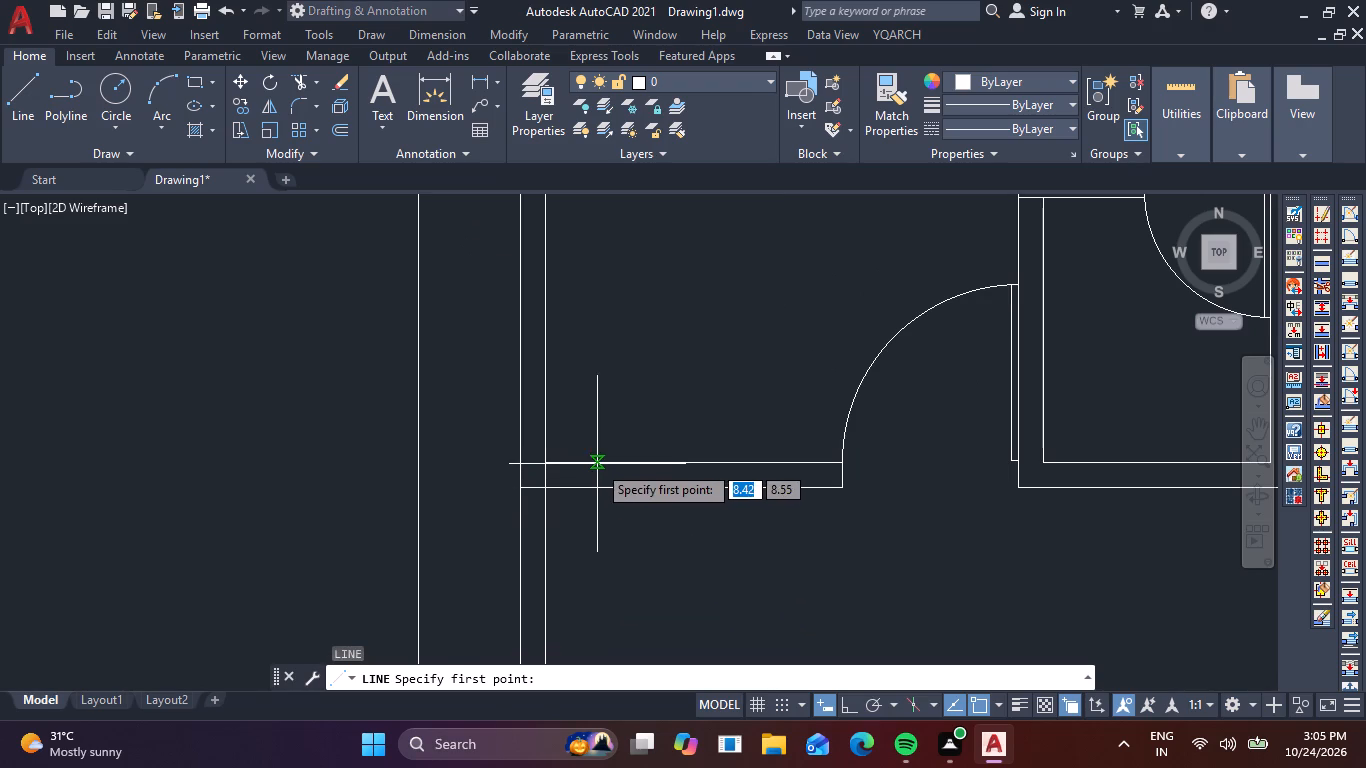
click(597, 464)
click(596, 487)
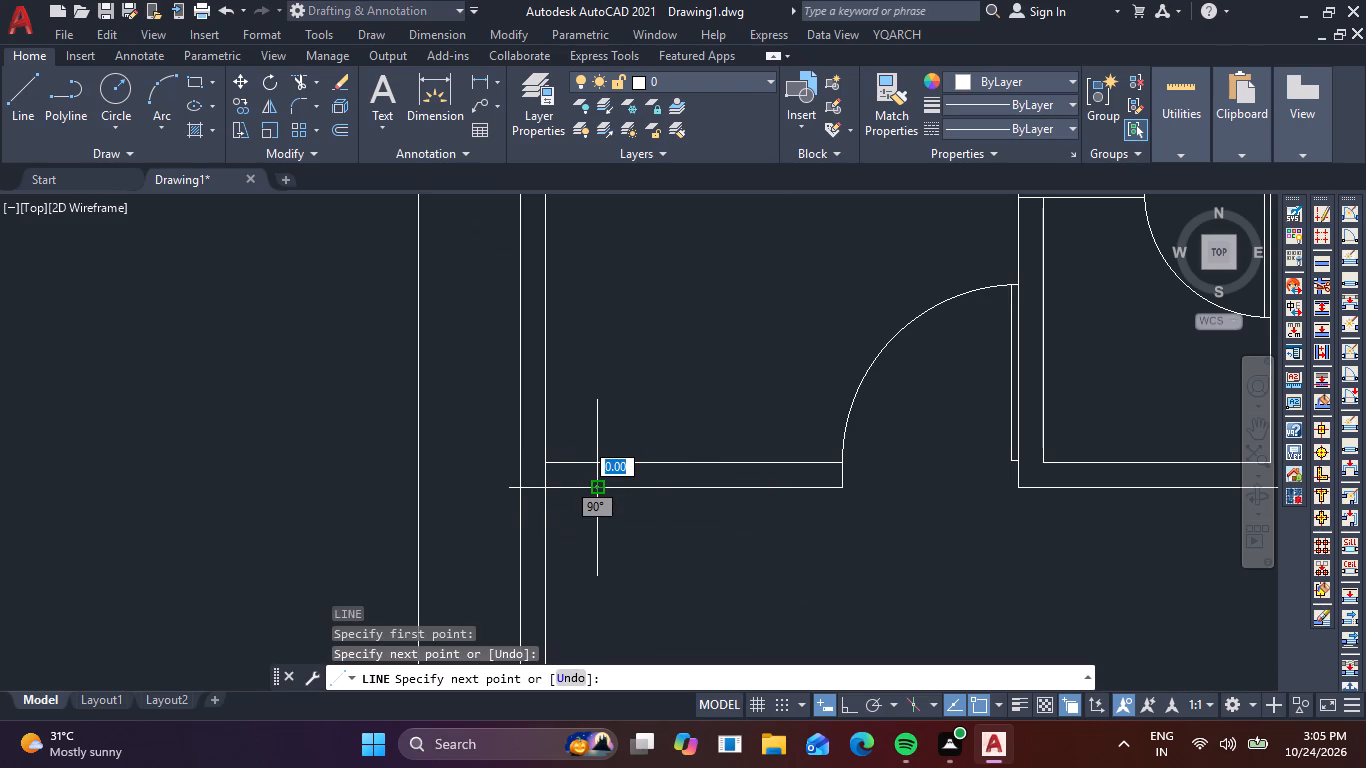
key(Escape)
key(o)
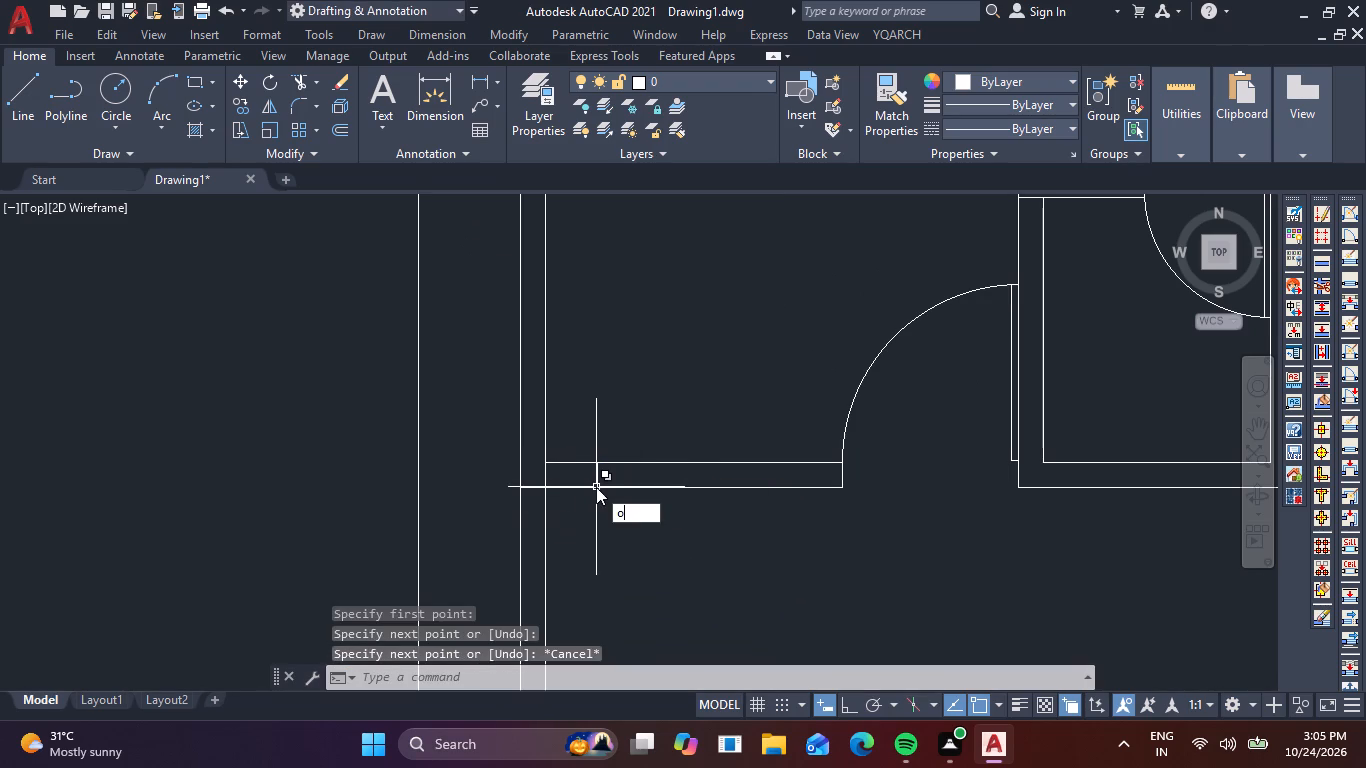
key(Return)
text(1.5)
key(Return)
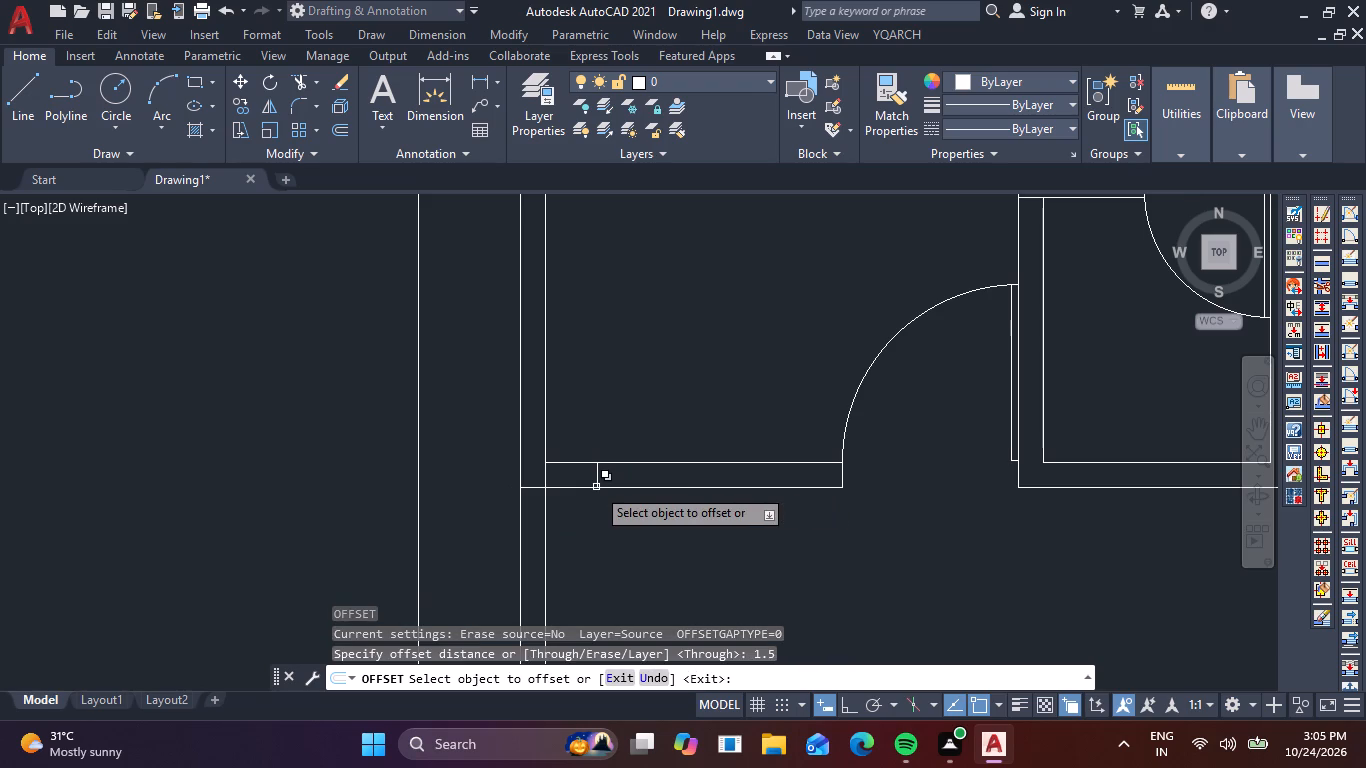
click(596, 477)
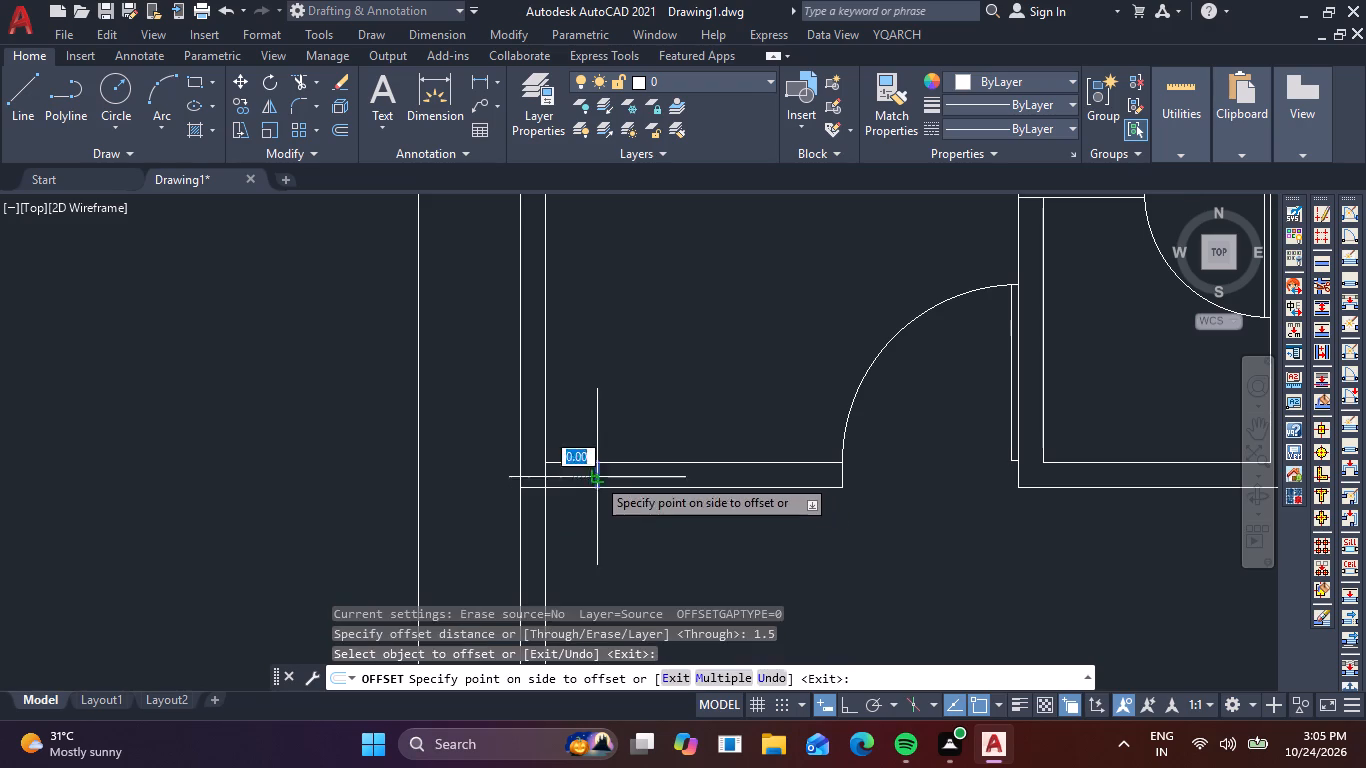
click(745, 474)
key(Escape)
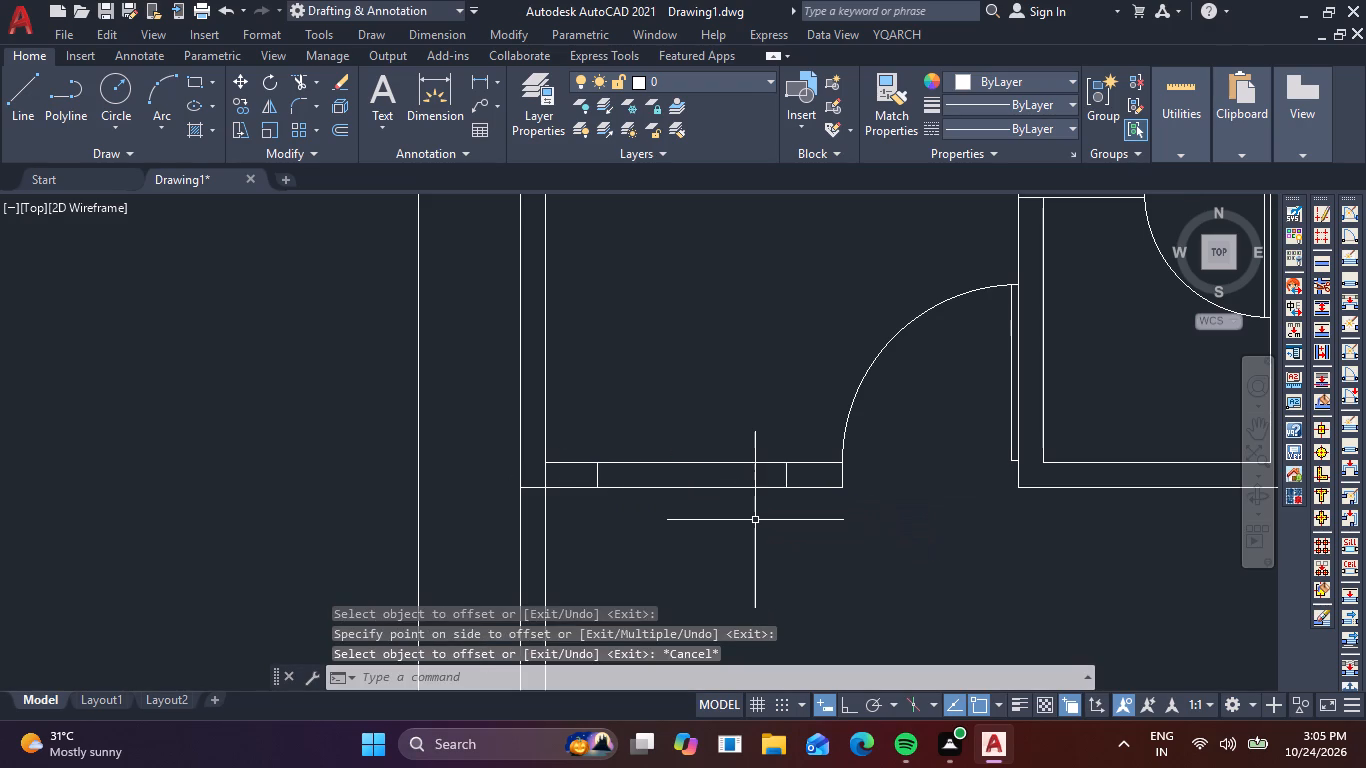
Draw the window's centre line between the midpoints of the two jamb lines in the lower-left room's bottom wall.
key(l)
key(space)
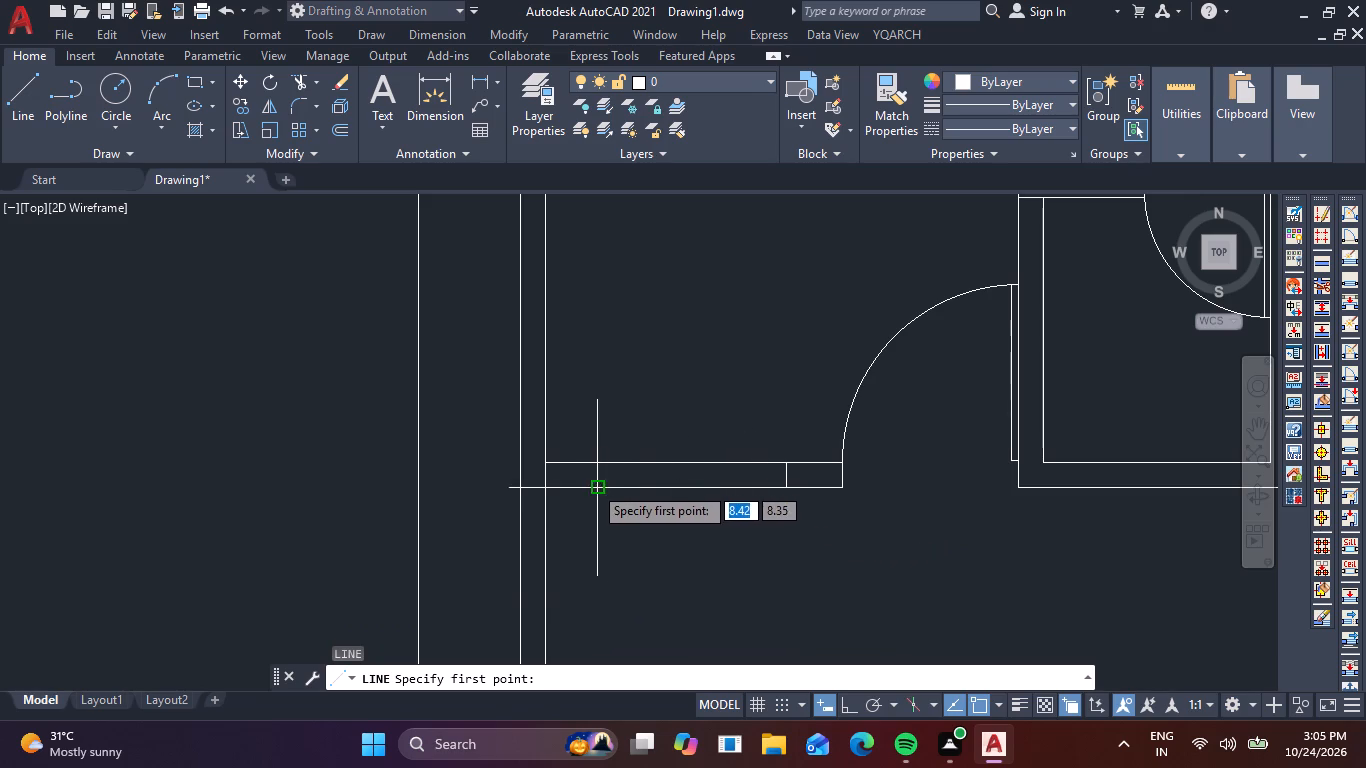
click(596, 473)
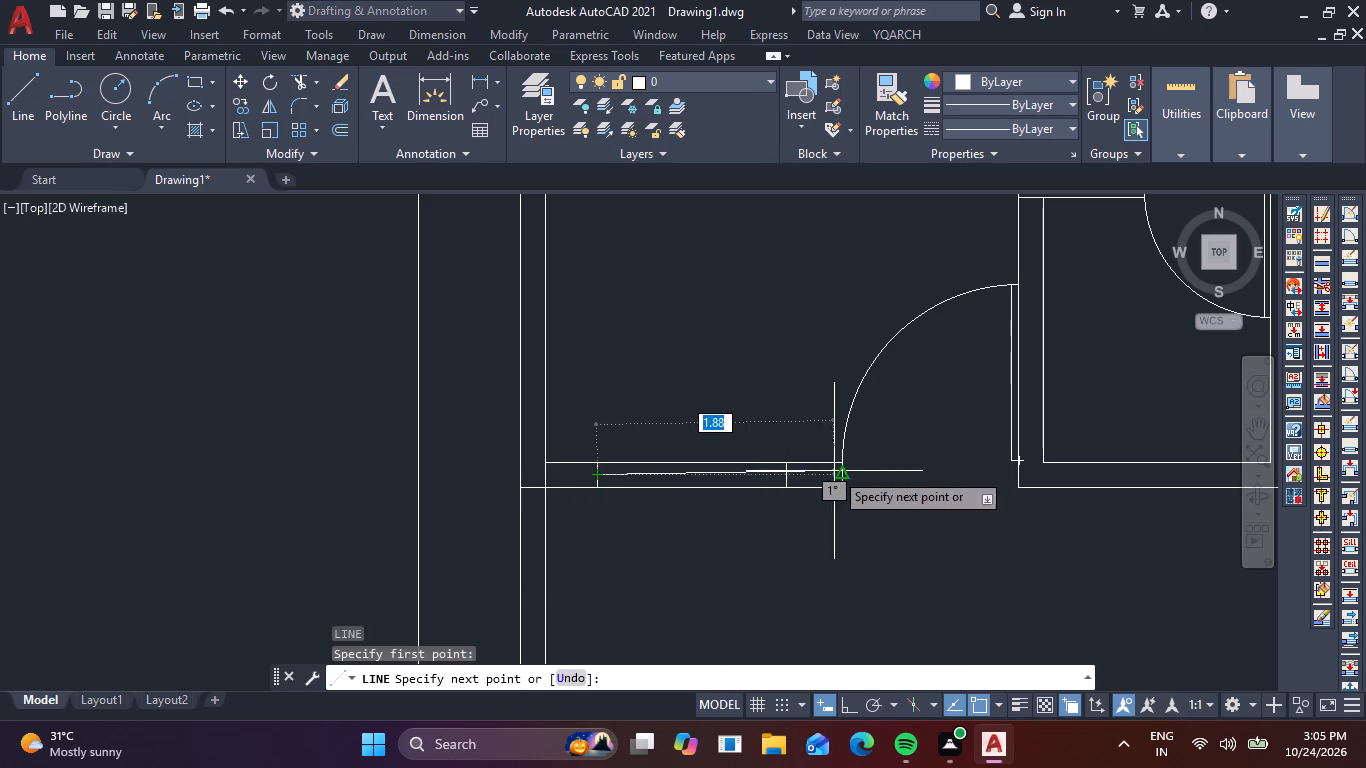
click(791, 475)
key(space)
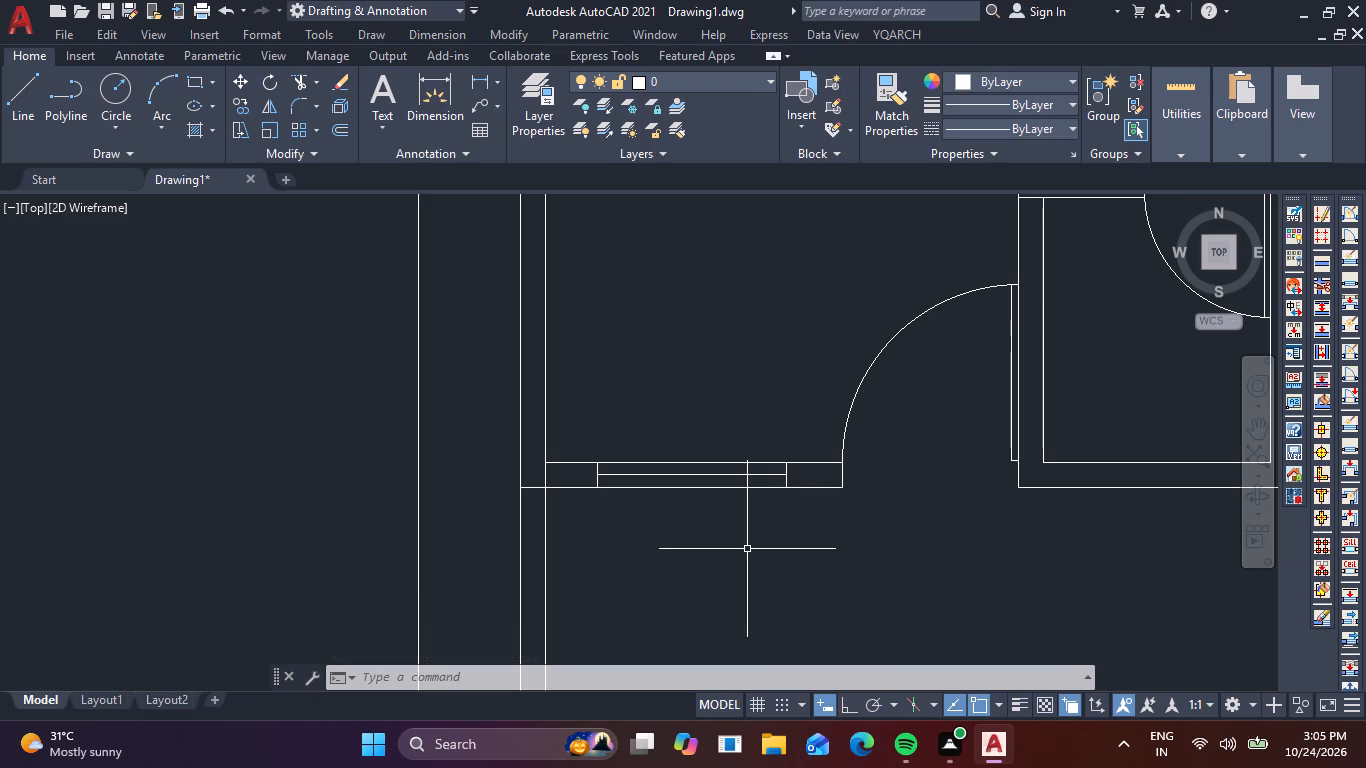
Draw a window jamb line across the lower small room's bottom wall and offset it 1 m toward the room's far side wall.
scroll(884, 535, down, 1)
middle_drag(908, 540, 571, 539)
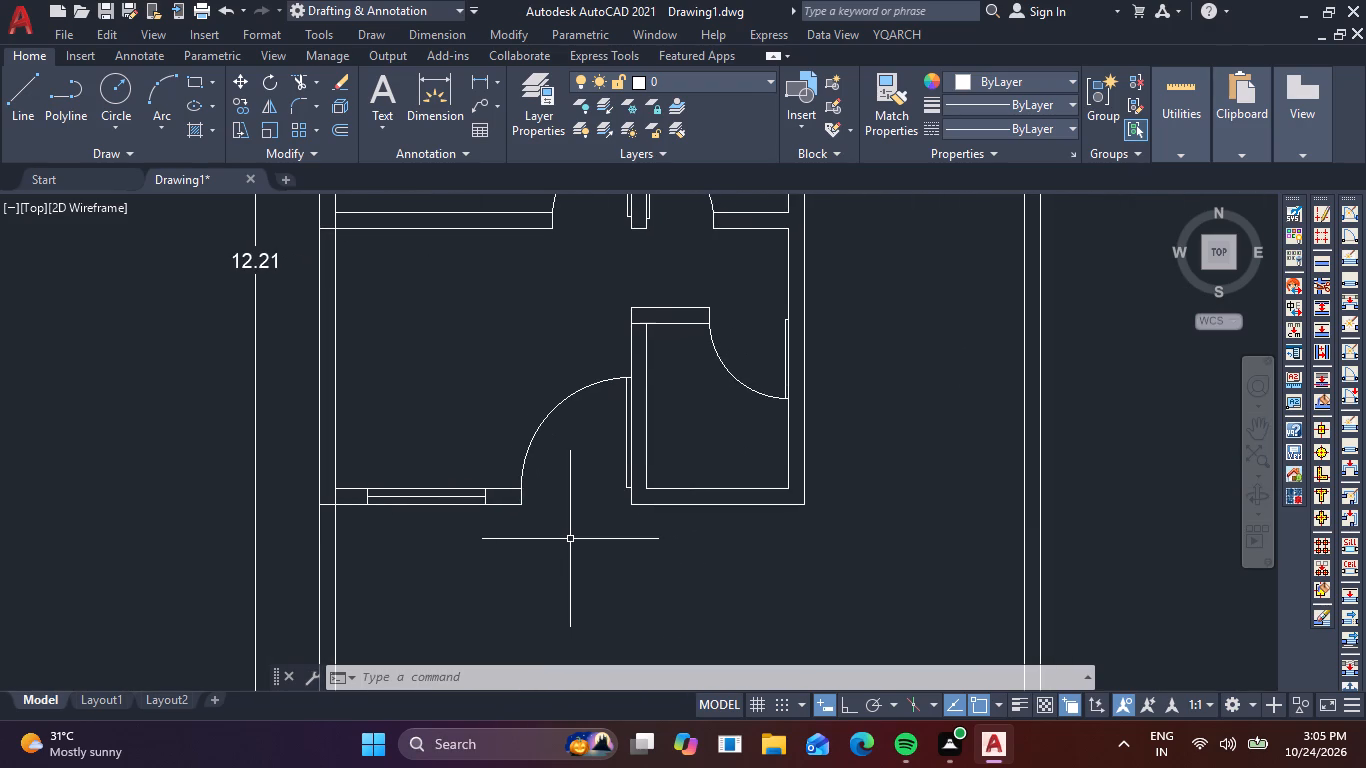
text(l)
key(space)
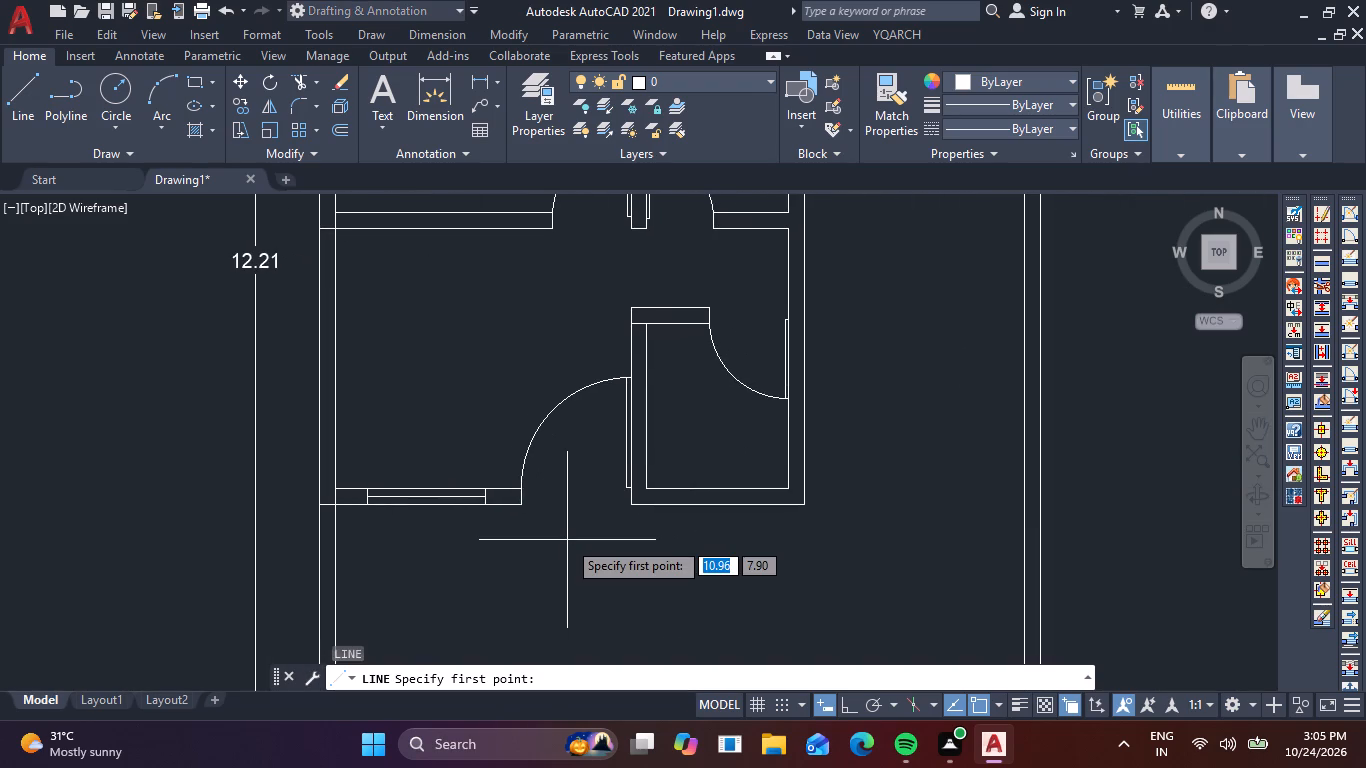
scroll(620, 532, up, 2)
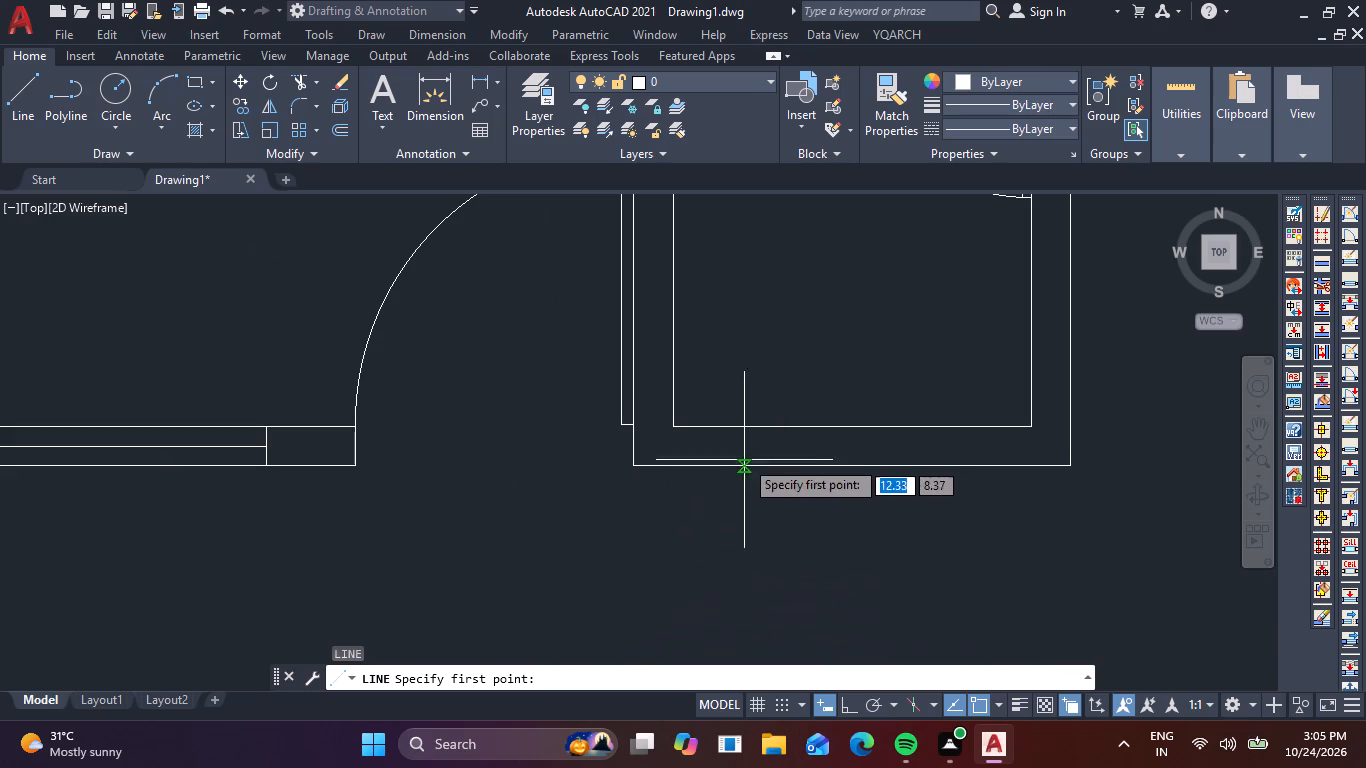
click(742, 426)
click(742, 465)
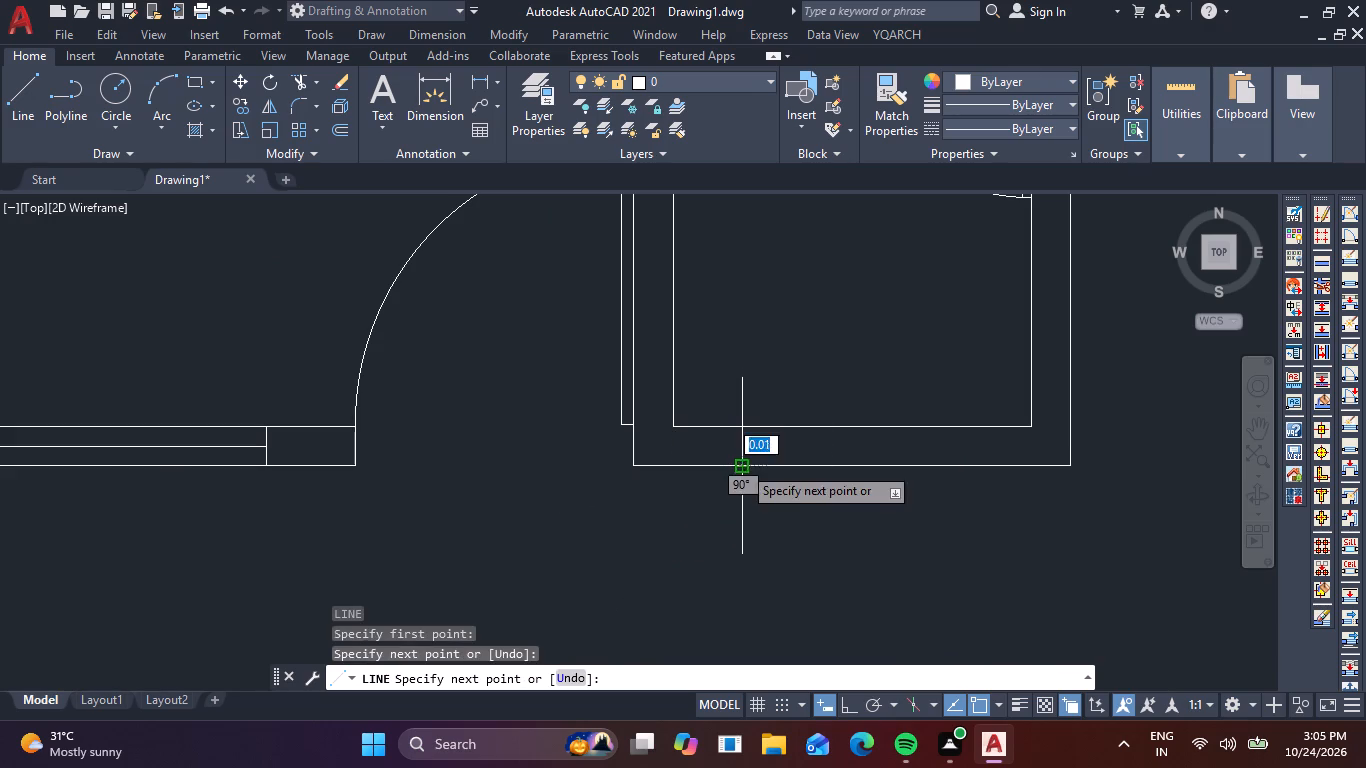
key(space)
key(o)
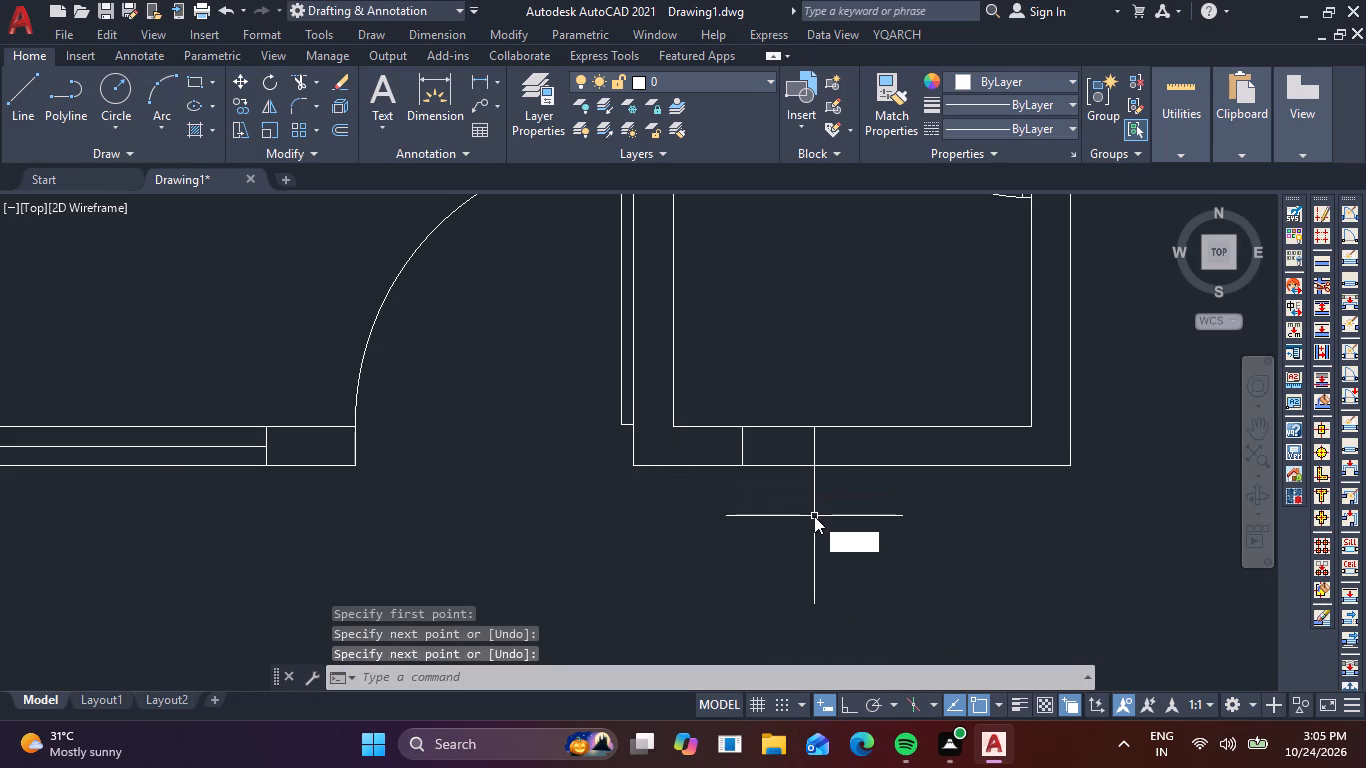
key(Return)
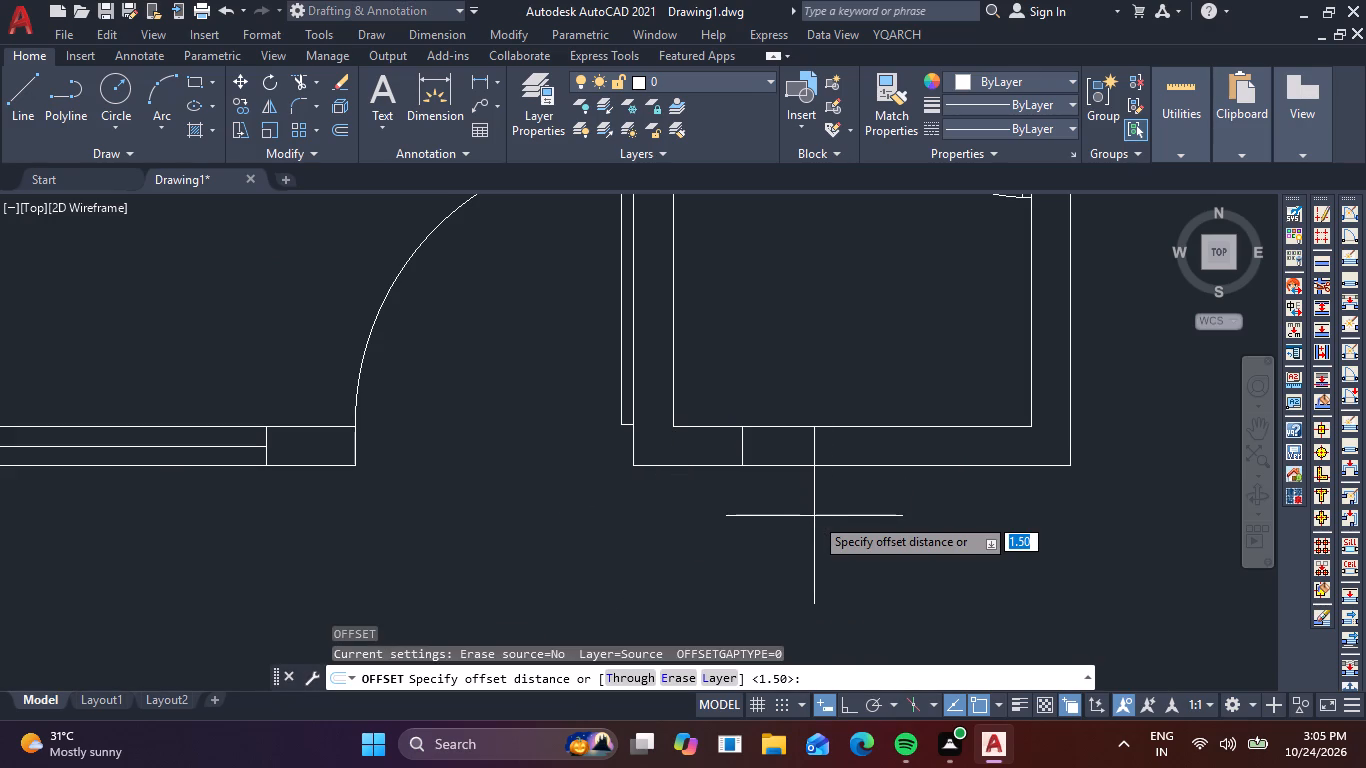
key(1)
key(Return)
click(744, 455)
click(1003, 474)
text(l)
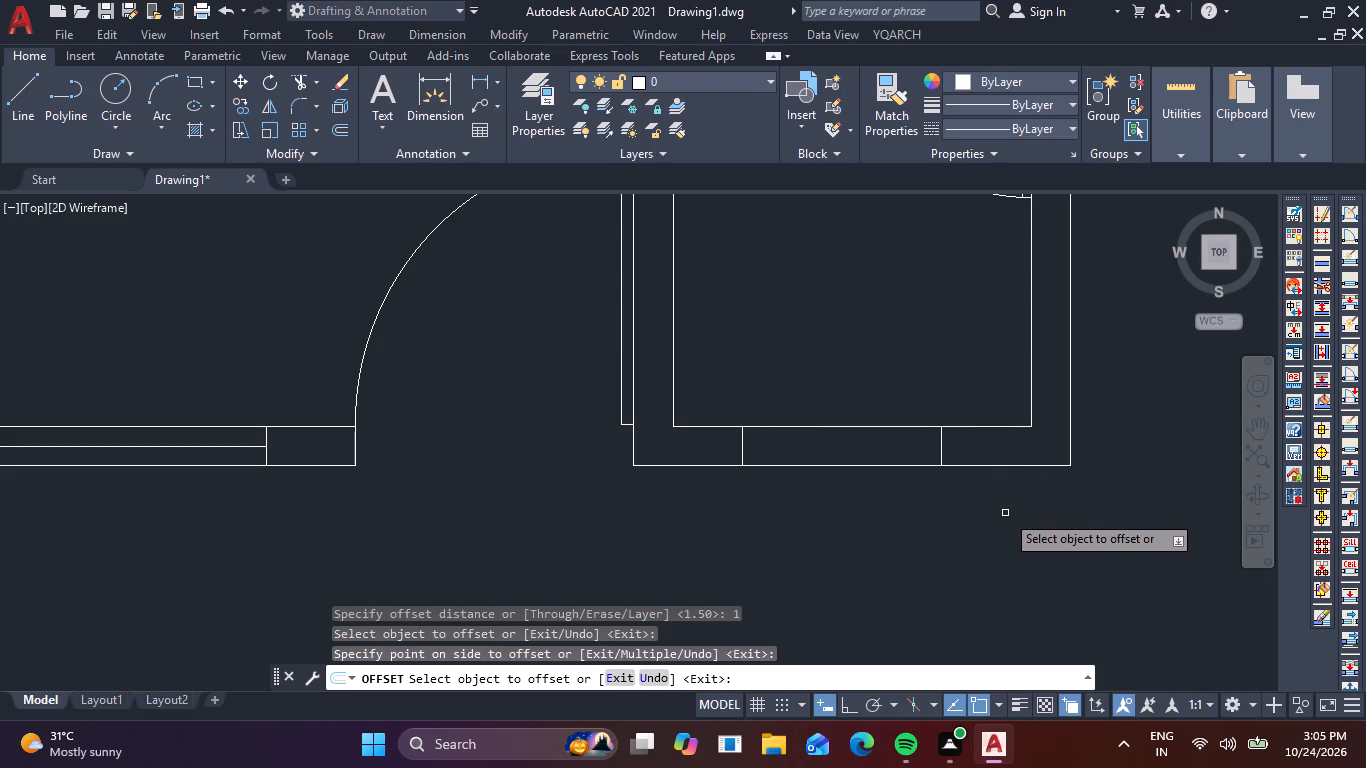
key(space)
key(Escape)
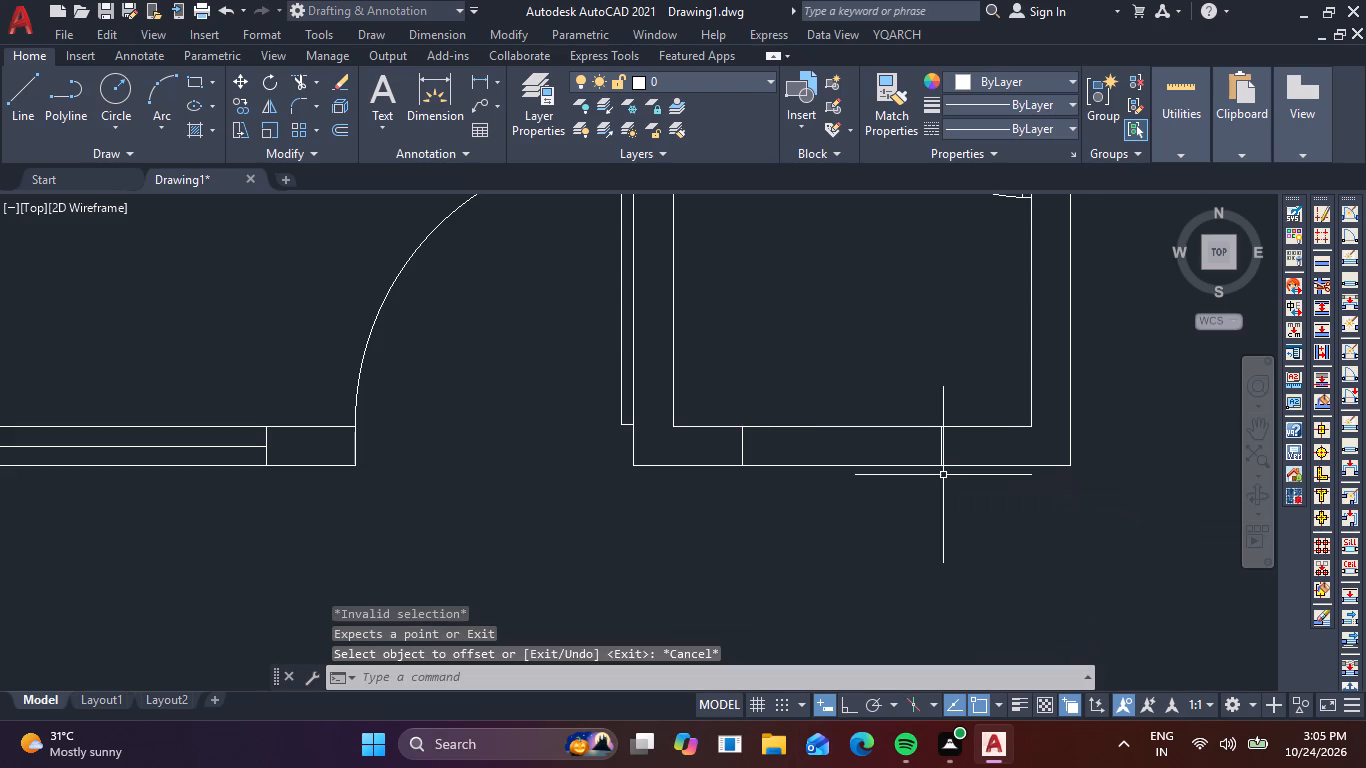
Draw the window's centre line between the midpoints of the two jamb lines in the small room's bottom wall.
key(l)
key(space)
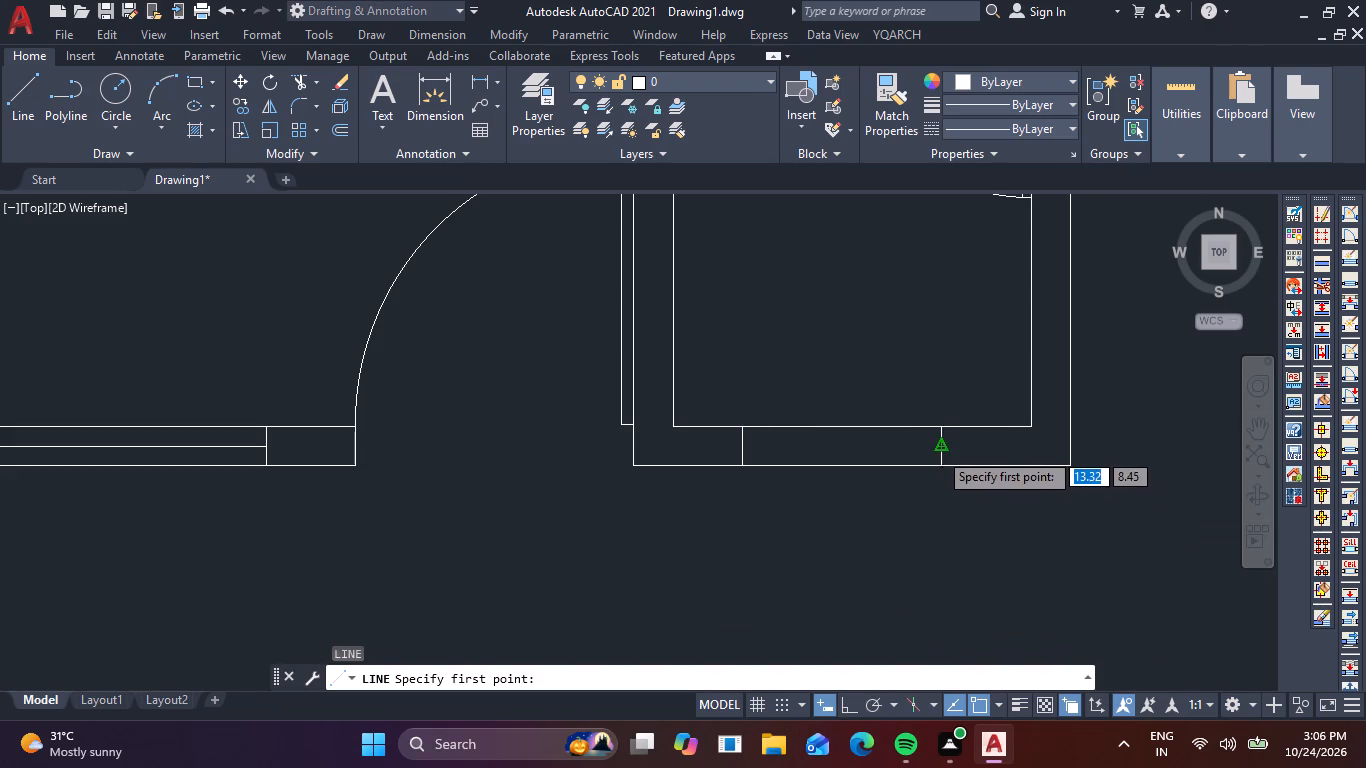
click(938, 451)
click(743, 453)
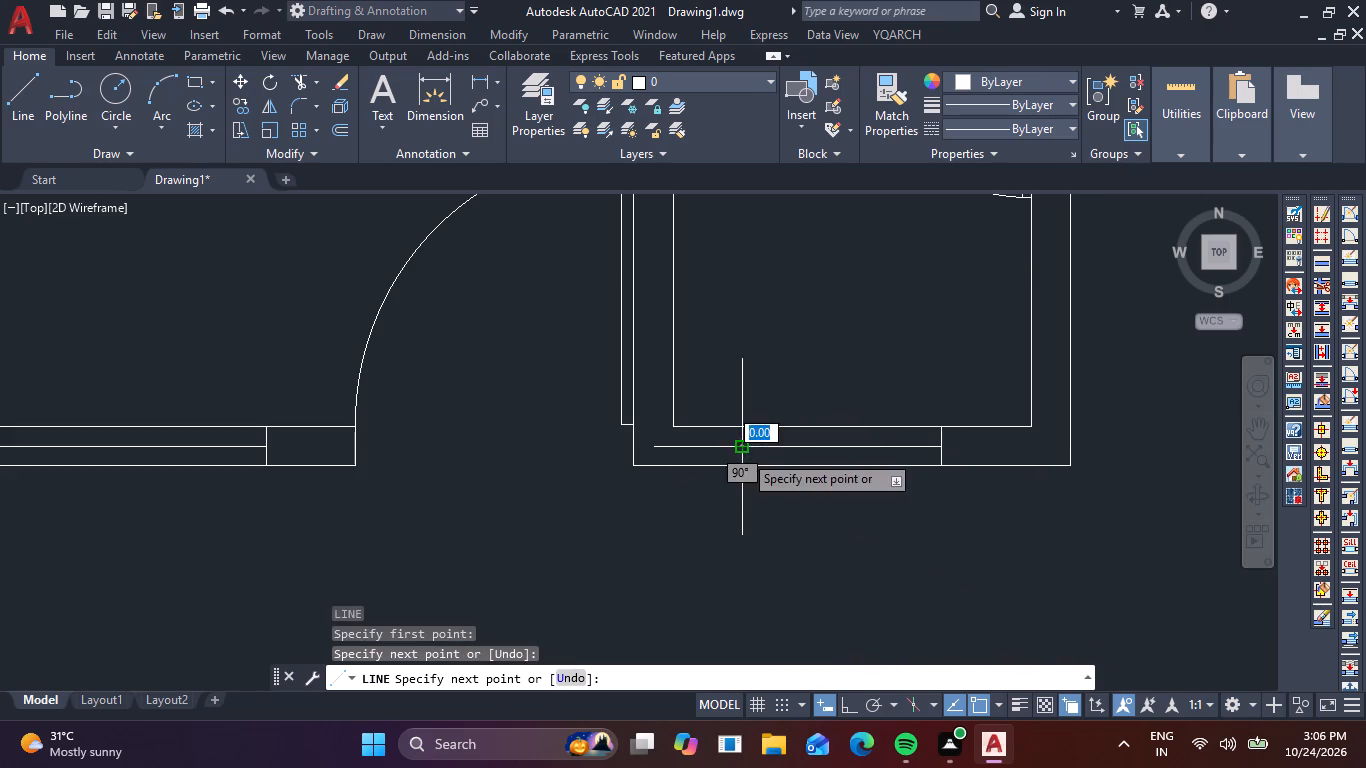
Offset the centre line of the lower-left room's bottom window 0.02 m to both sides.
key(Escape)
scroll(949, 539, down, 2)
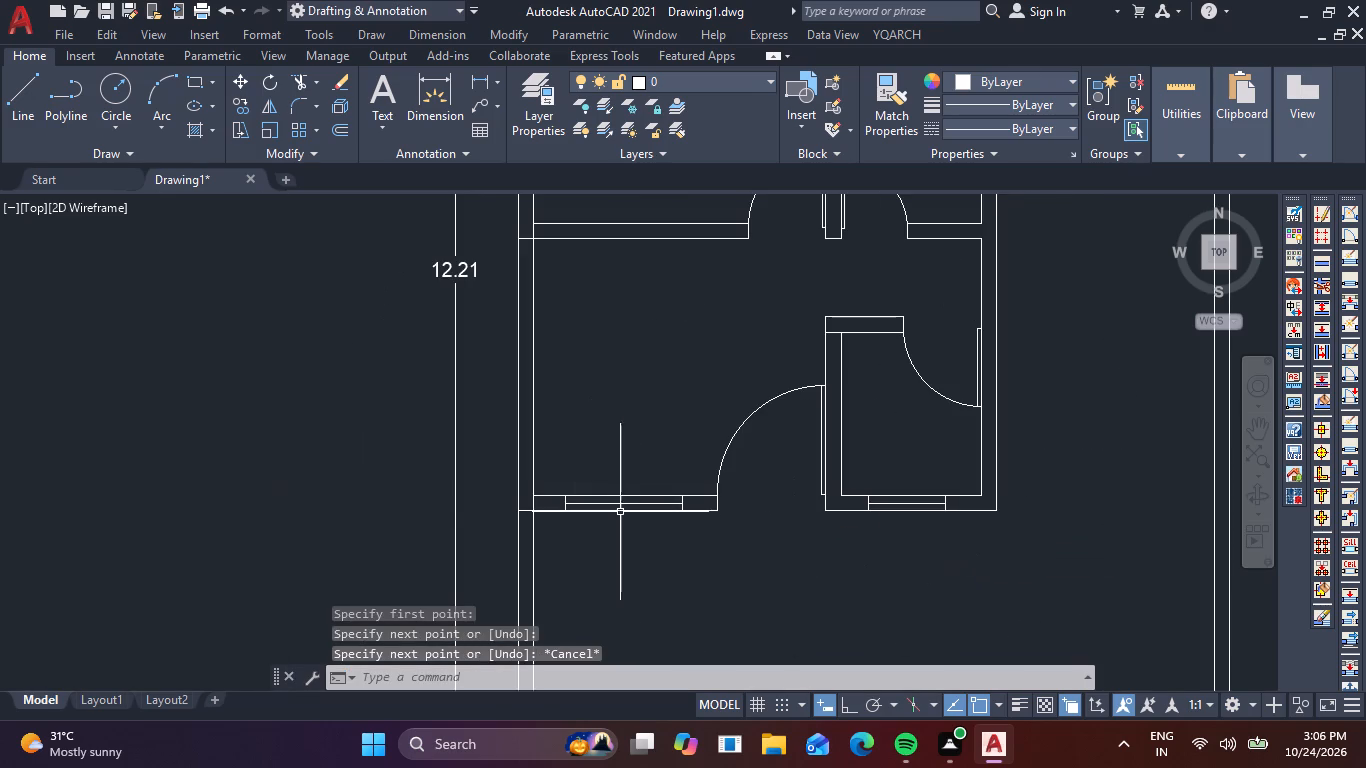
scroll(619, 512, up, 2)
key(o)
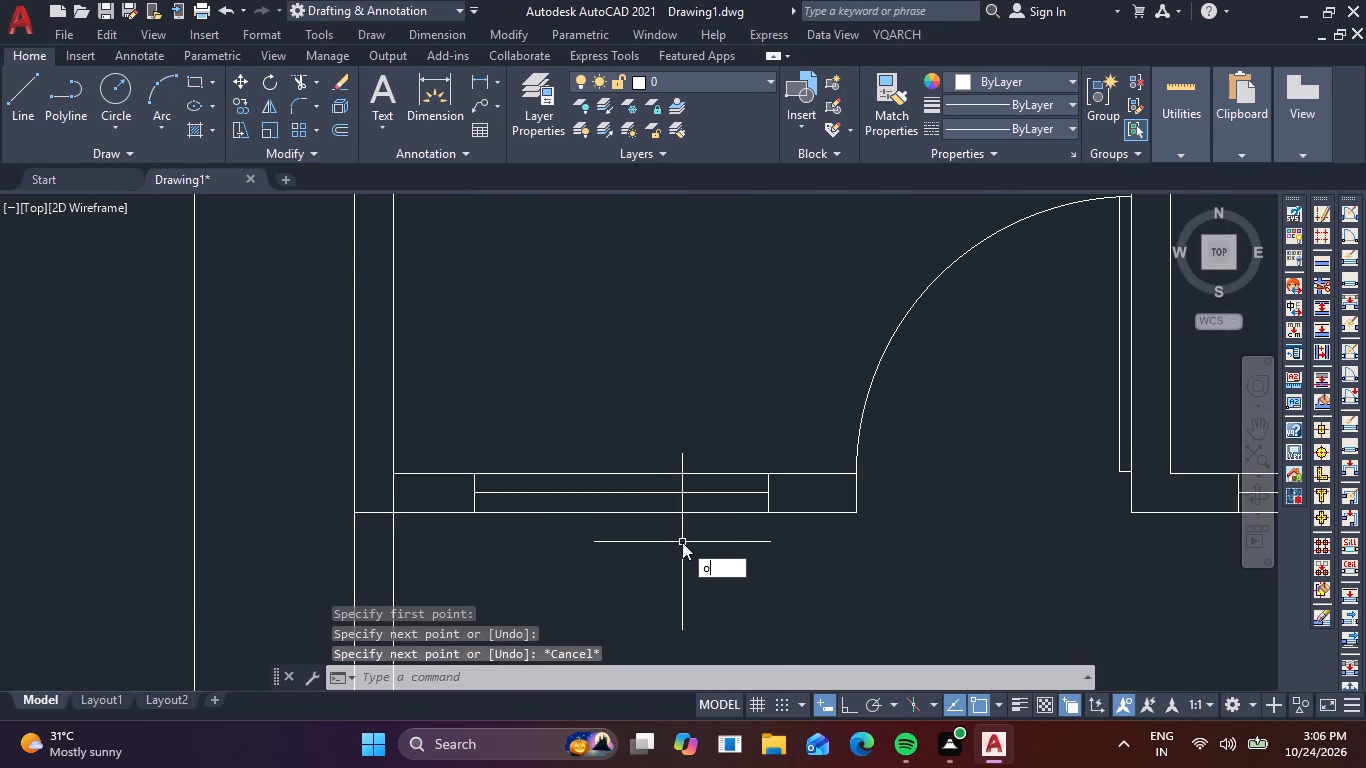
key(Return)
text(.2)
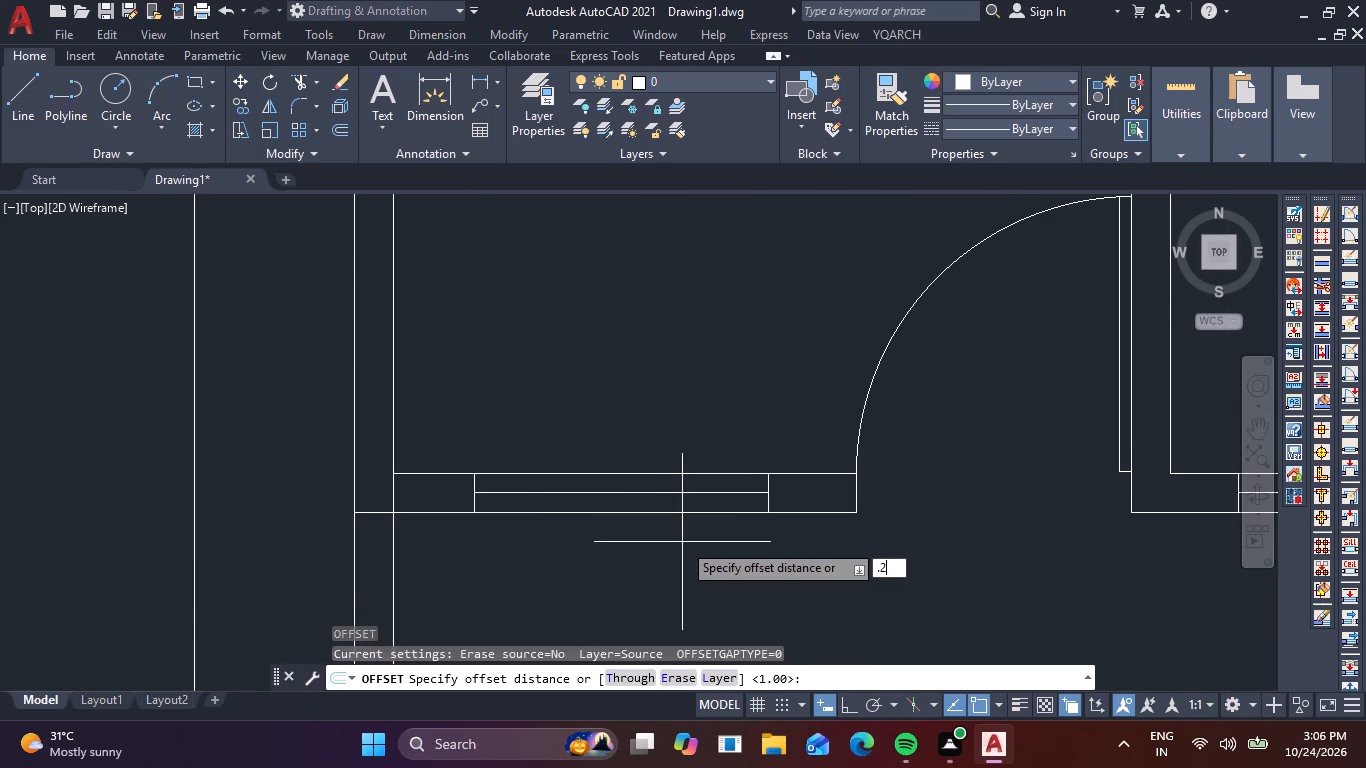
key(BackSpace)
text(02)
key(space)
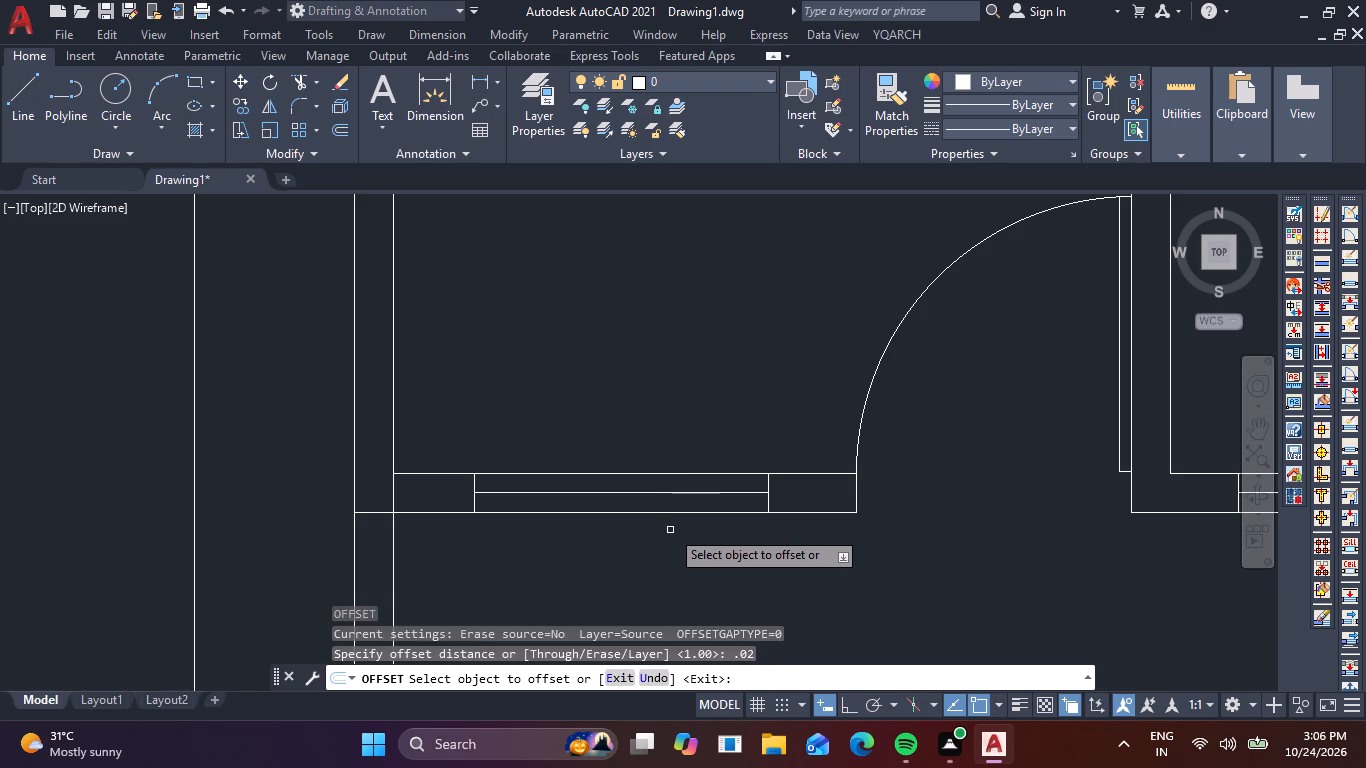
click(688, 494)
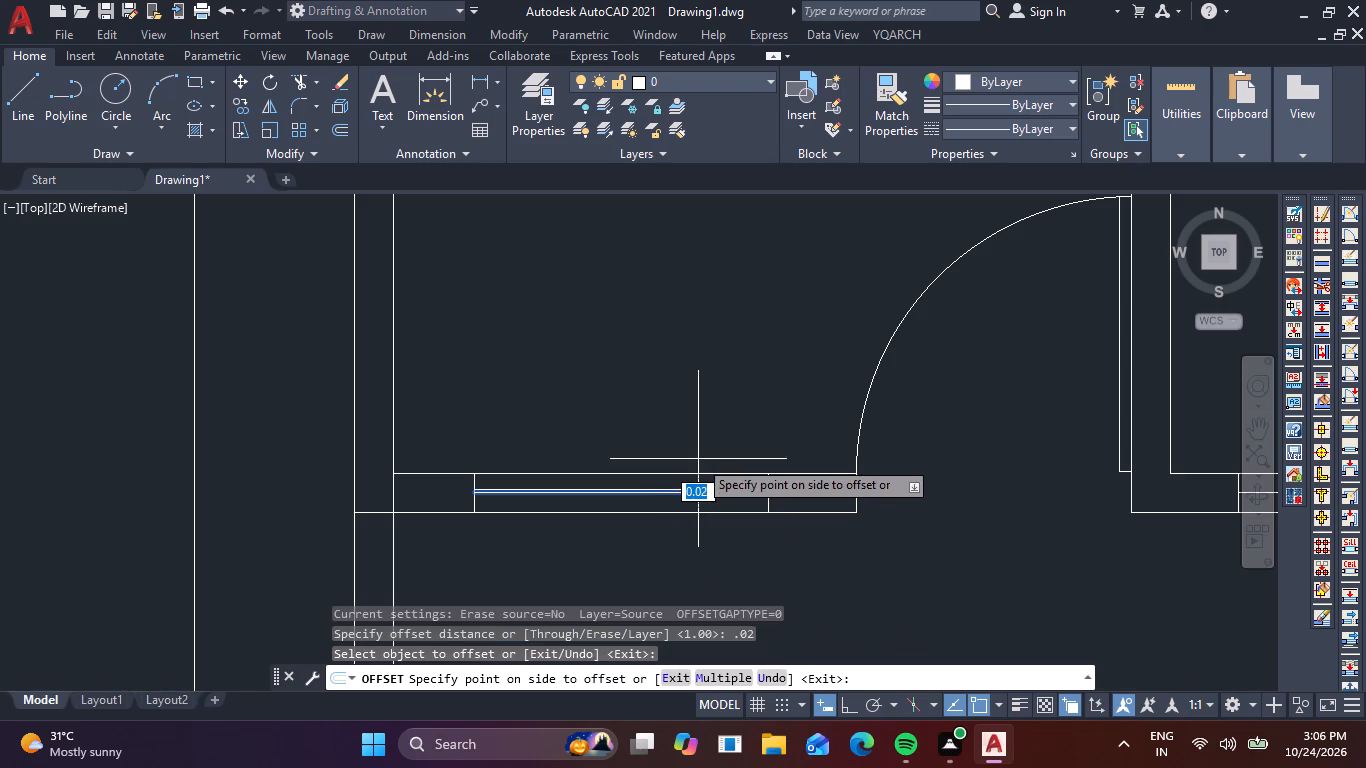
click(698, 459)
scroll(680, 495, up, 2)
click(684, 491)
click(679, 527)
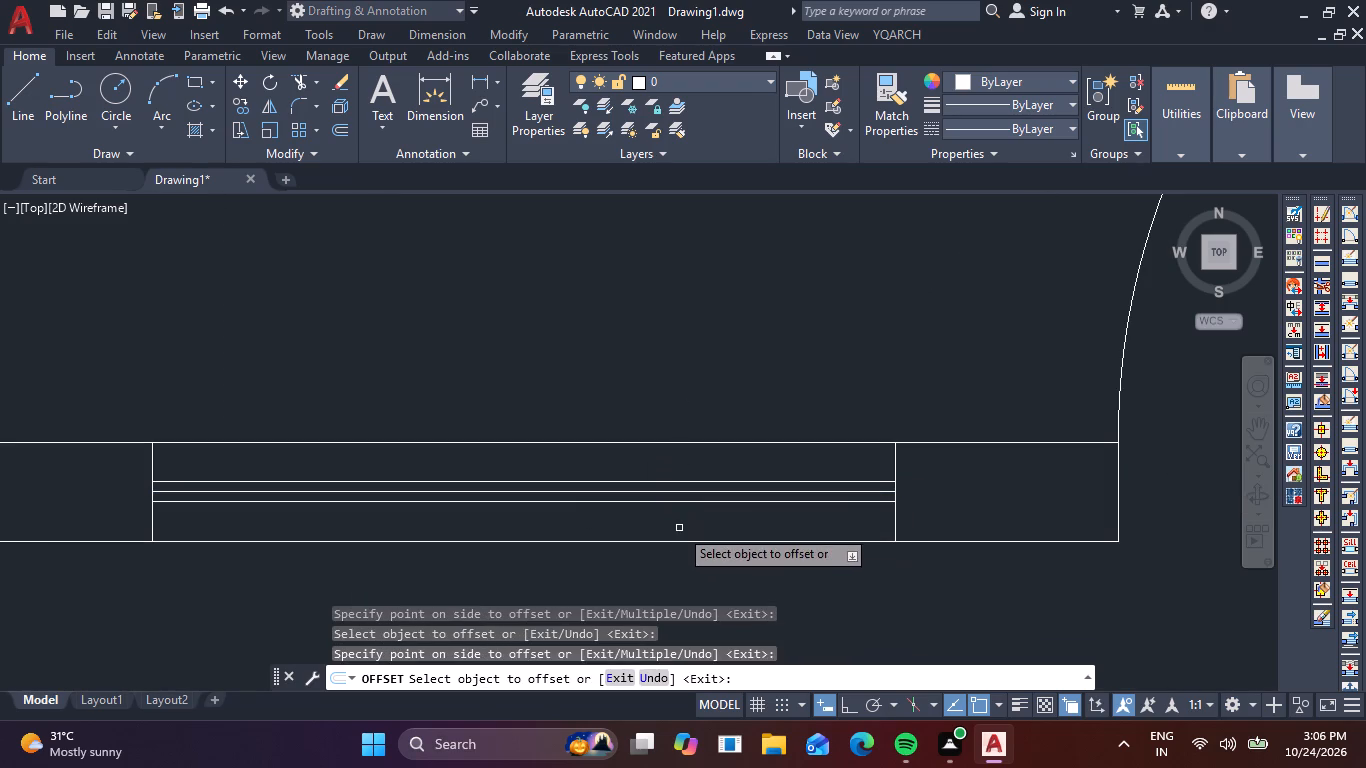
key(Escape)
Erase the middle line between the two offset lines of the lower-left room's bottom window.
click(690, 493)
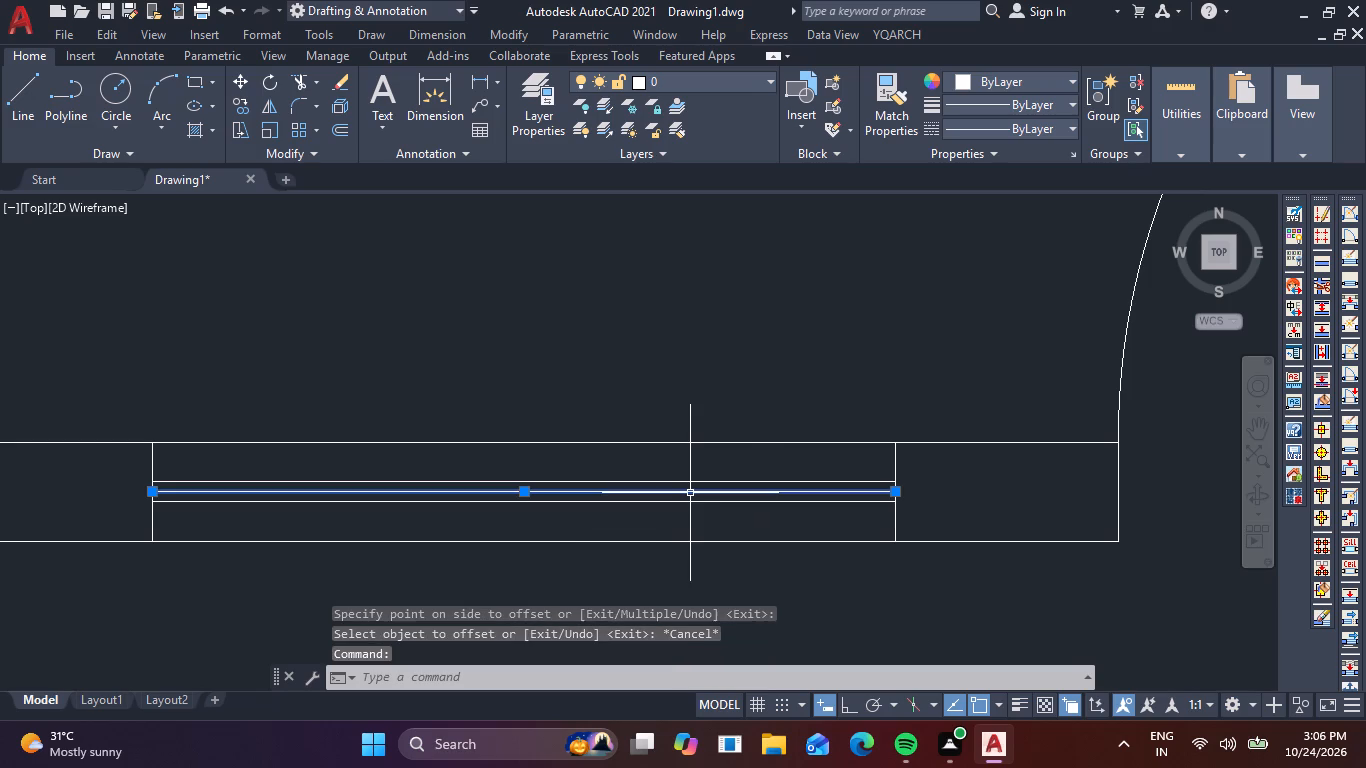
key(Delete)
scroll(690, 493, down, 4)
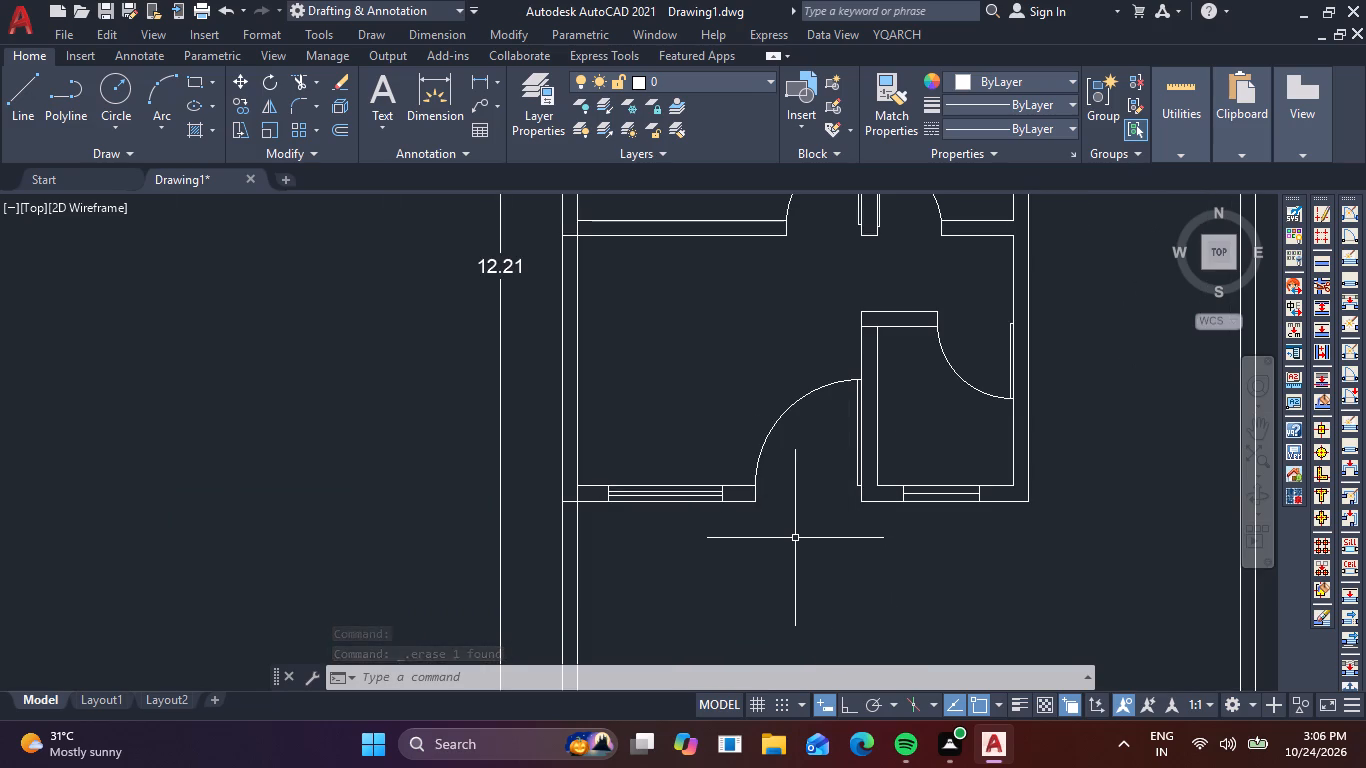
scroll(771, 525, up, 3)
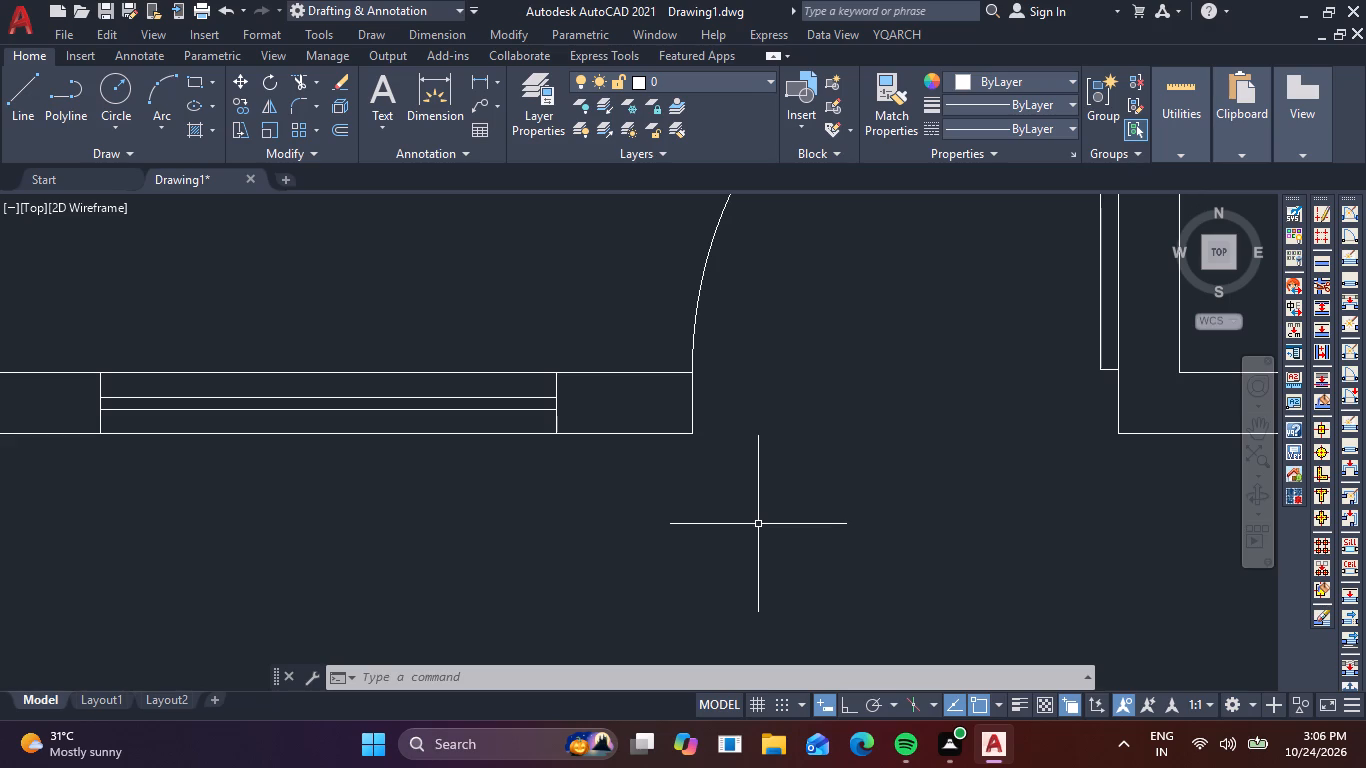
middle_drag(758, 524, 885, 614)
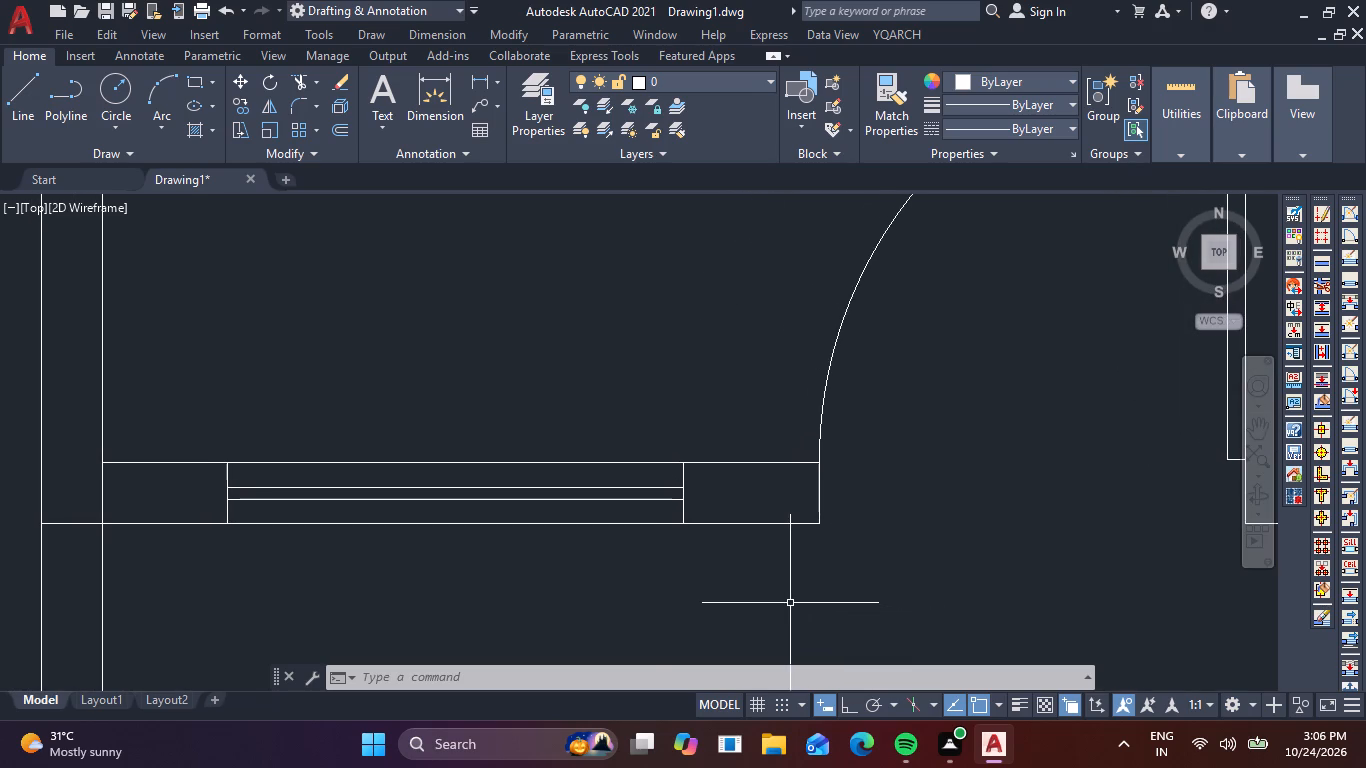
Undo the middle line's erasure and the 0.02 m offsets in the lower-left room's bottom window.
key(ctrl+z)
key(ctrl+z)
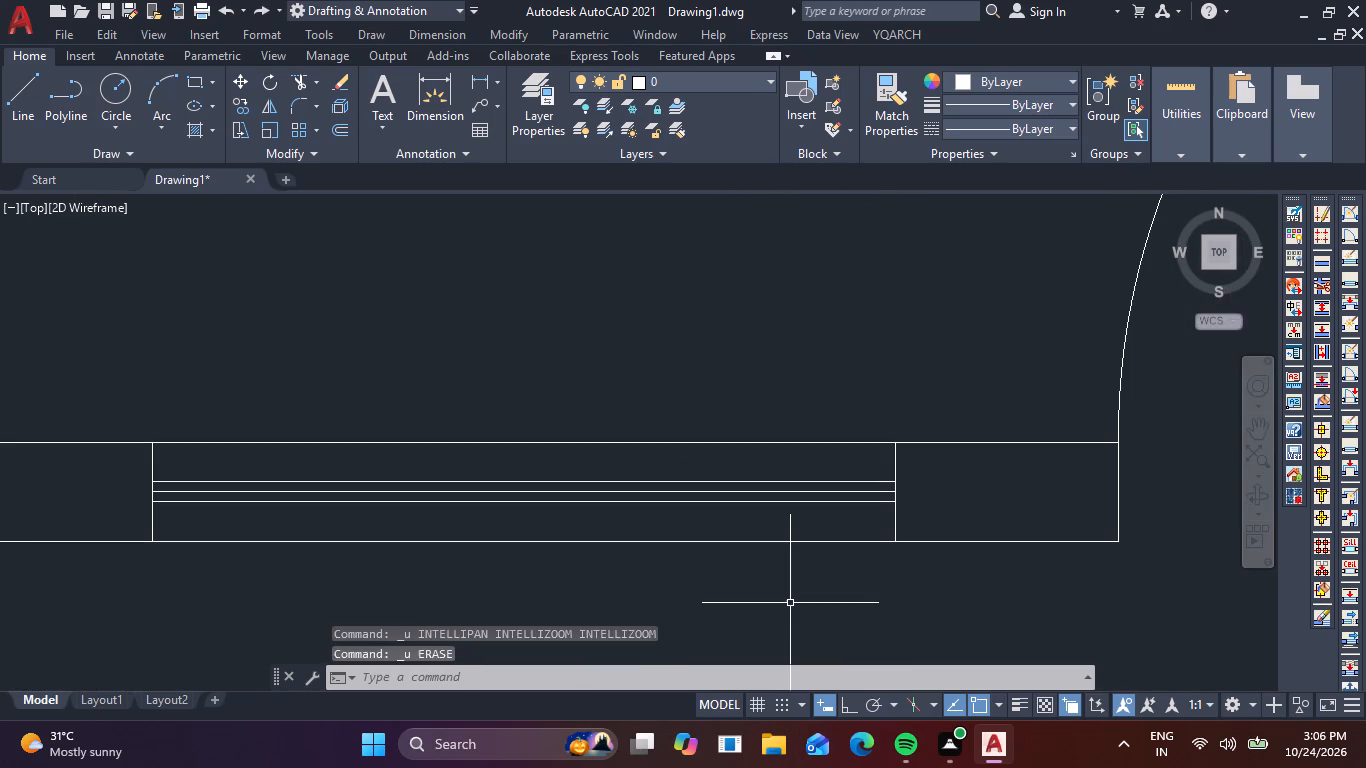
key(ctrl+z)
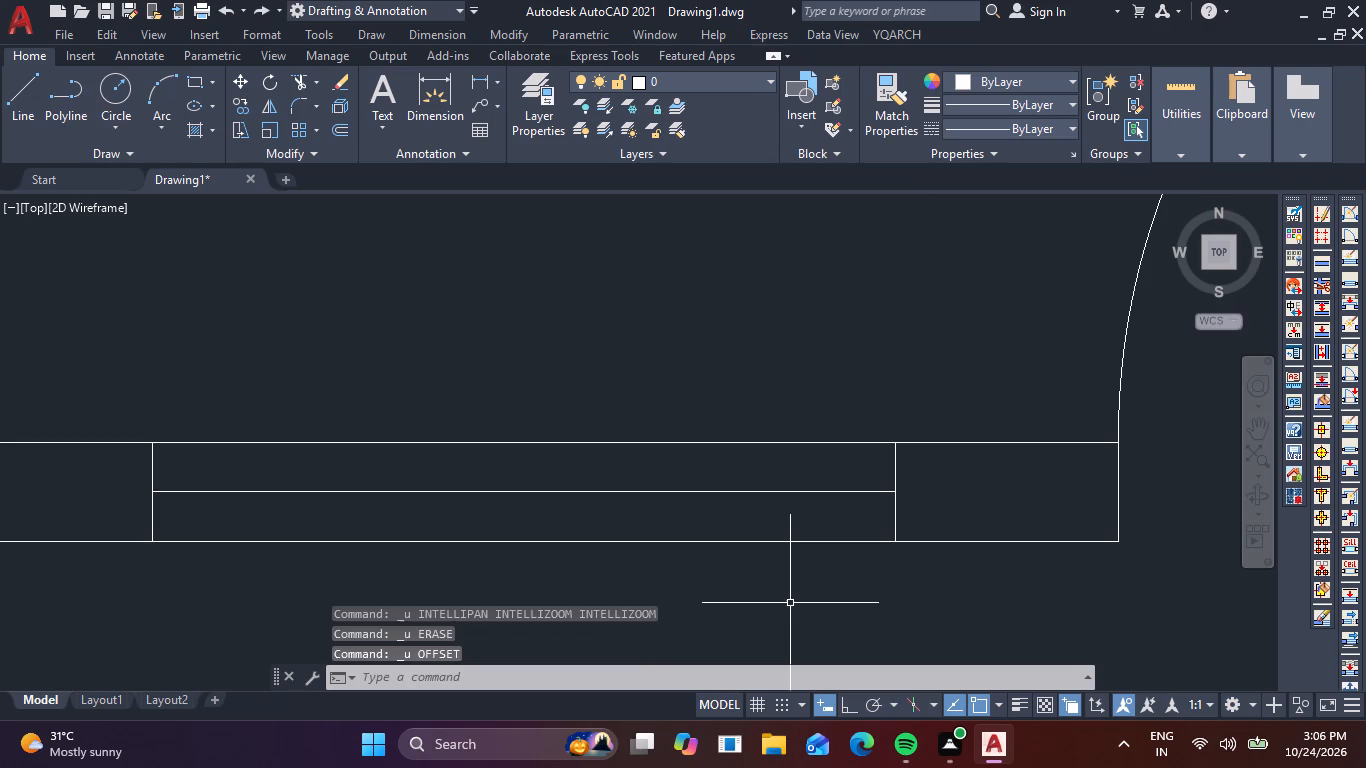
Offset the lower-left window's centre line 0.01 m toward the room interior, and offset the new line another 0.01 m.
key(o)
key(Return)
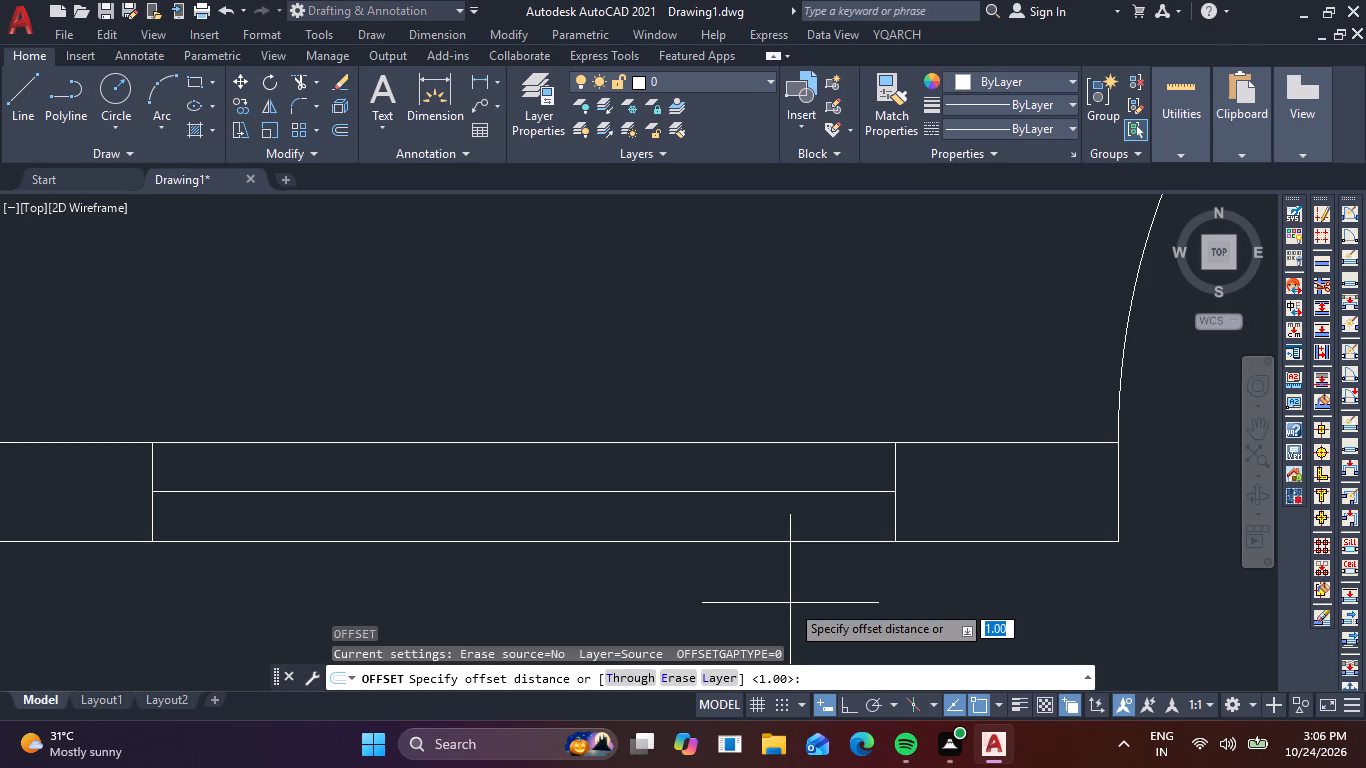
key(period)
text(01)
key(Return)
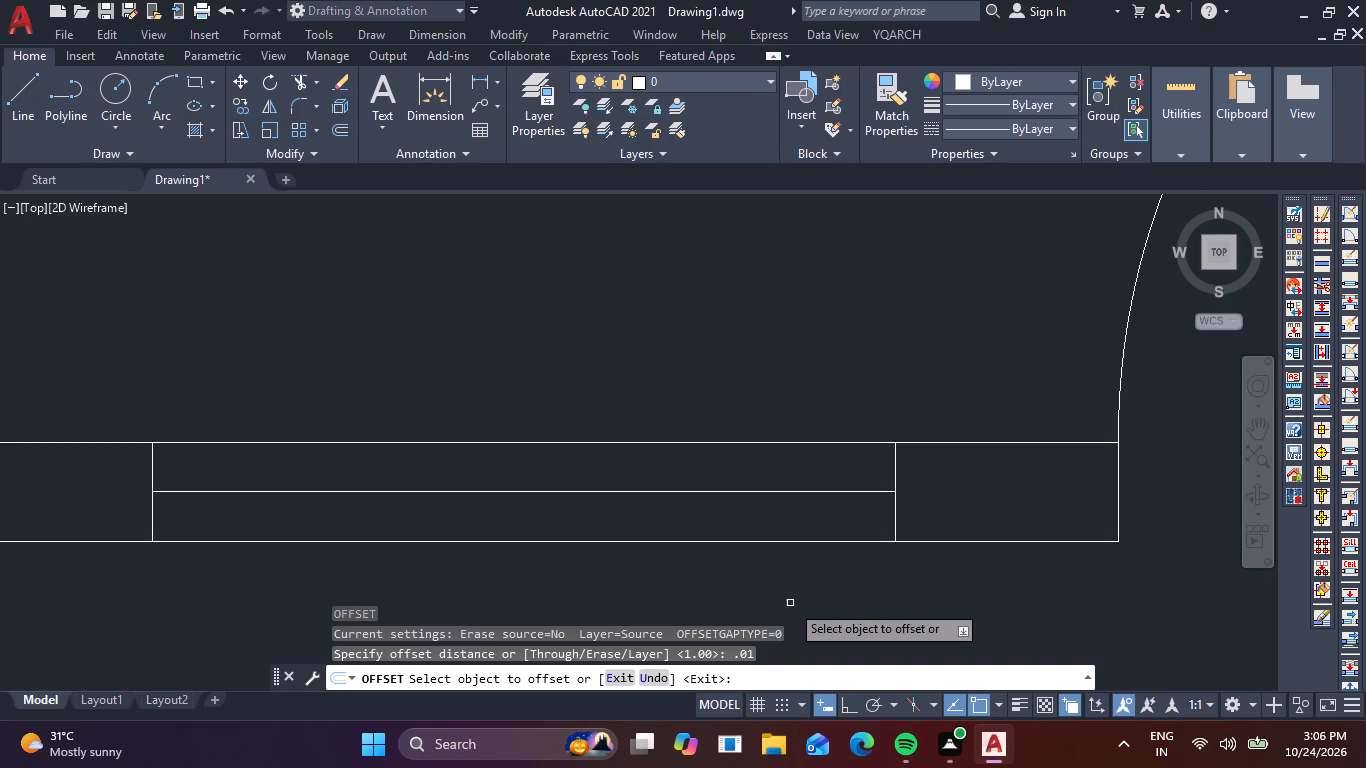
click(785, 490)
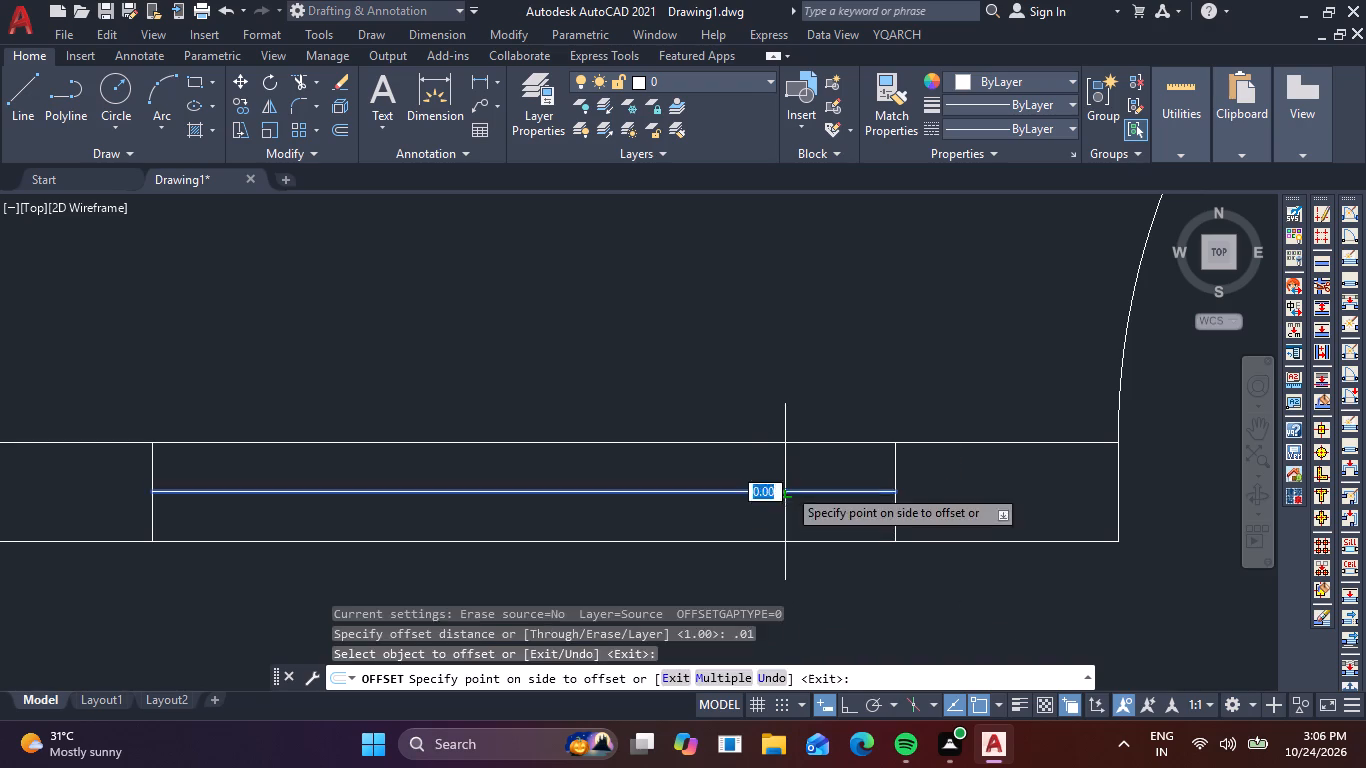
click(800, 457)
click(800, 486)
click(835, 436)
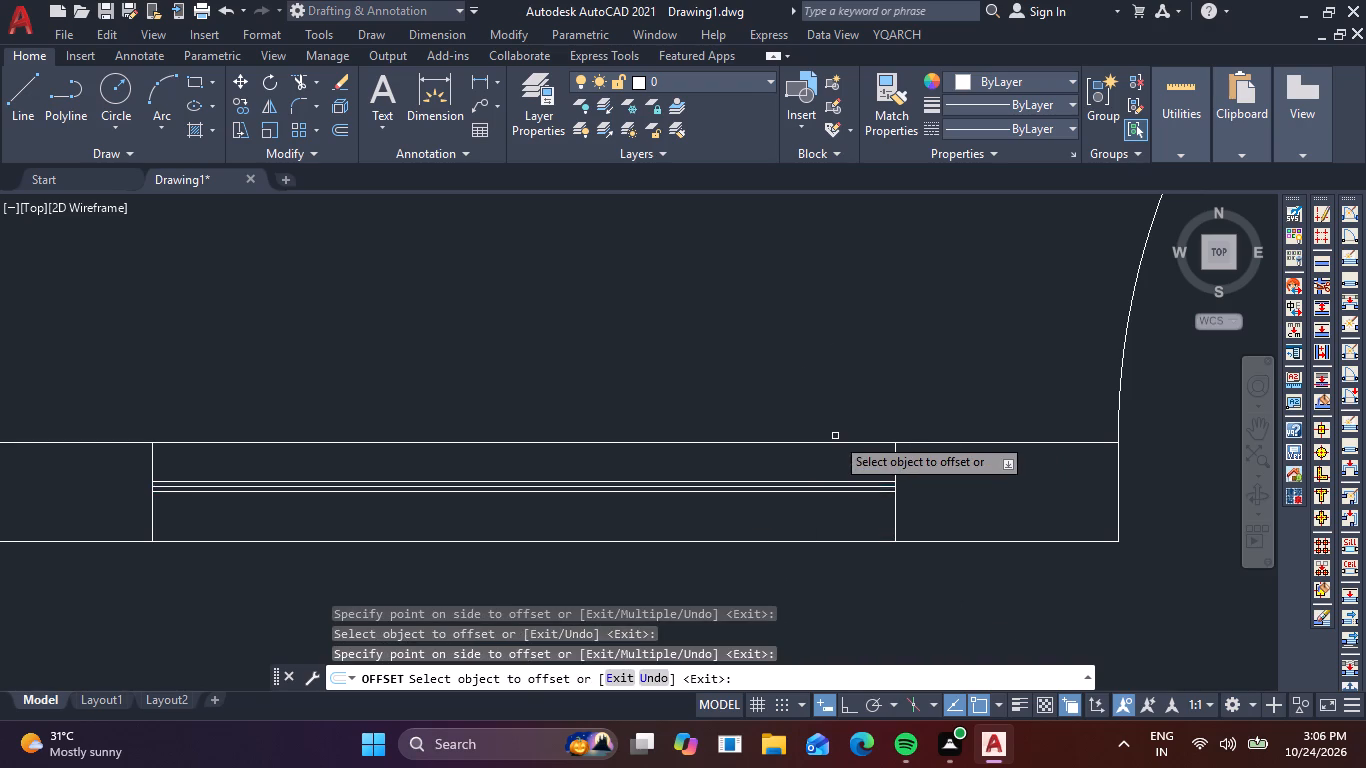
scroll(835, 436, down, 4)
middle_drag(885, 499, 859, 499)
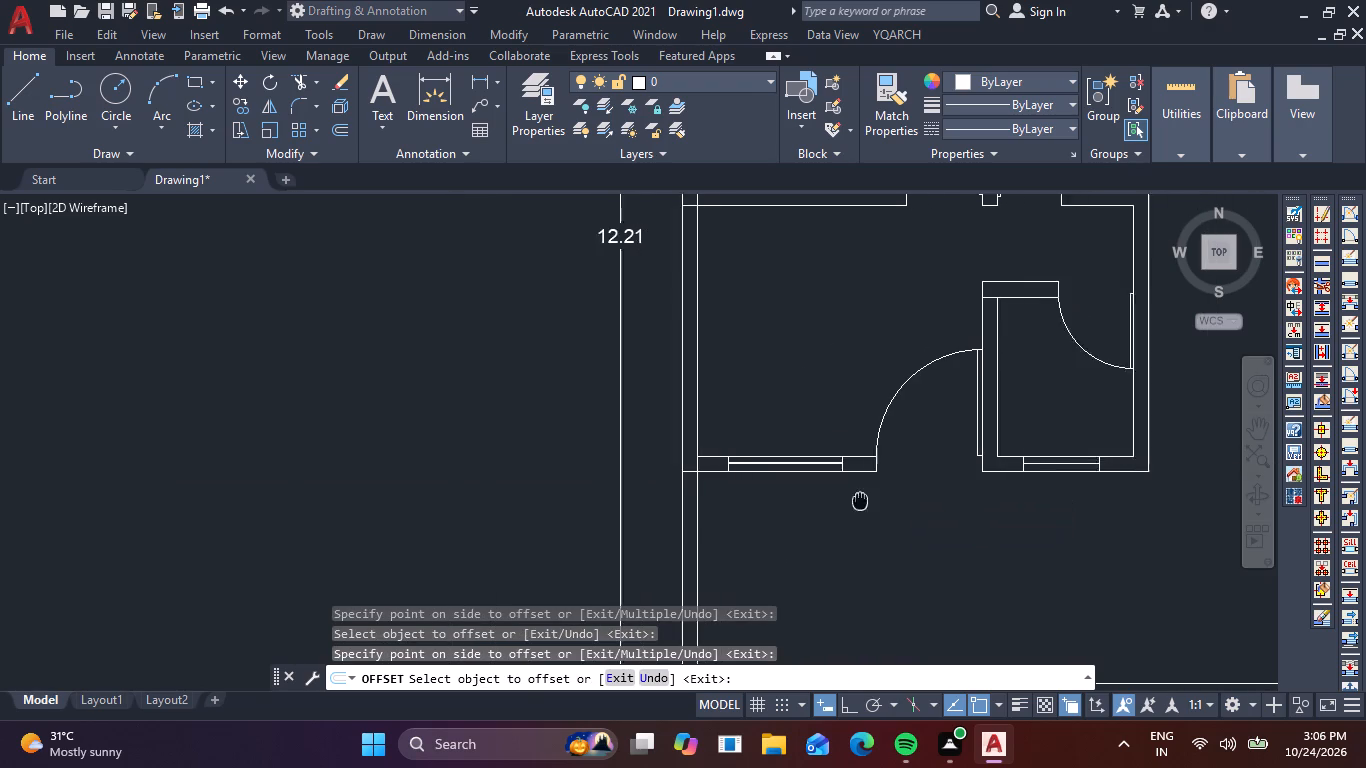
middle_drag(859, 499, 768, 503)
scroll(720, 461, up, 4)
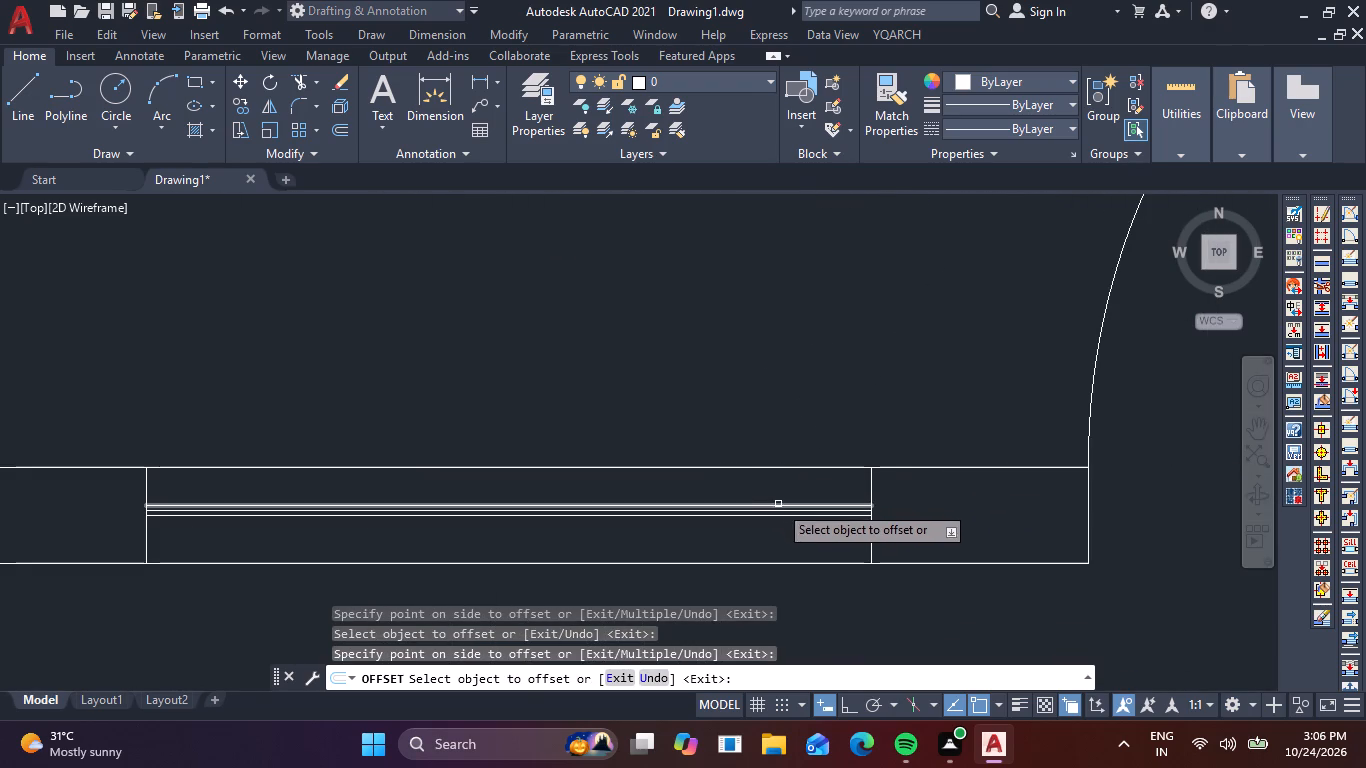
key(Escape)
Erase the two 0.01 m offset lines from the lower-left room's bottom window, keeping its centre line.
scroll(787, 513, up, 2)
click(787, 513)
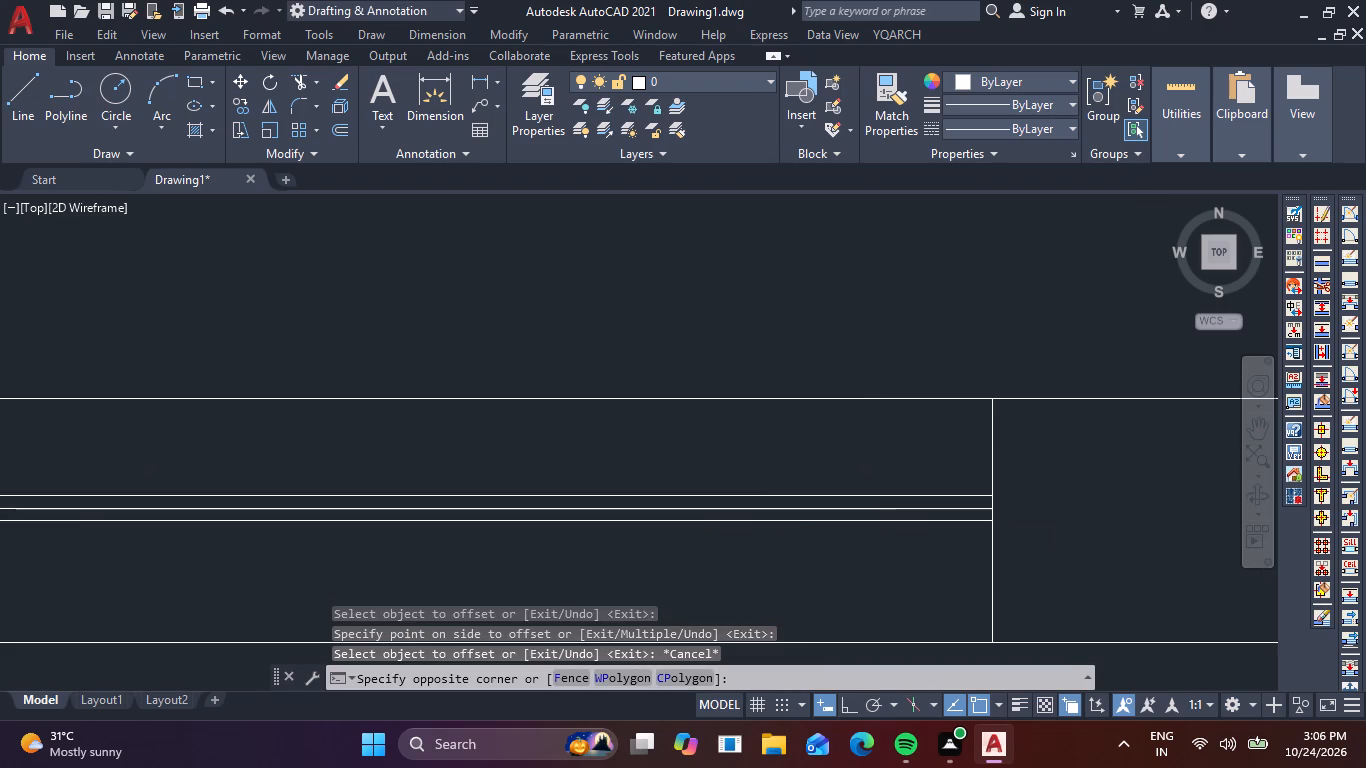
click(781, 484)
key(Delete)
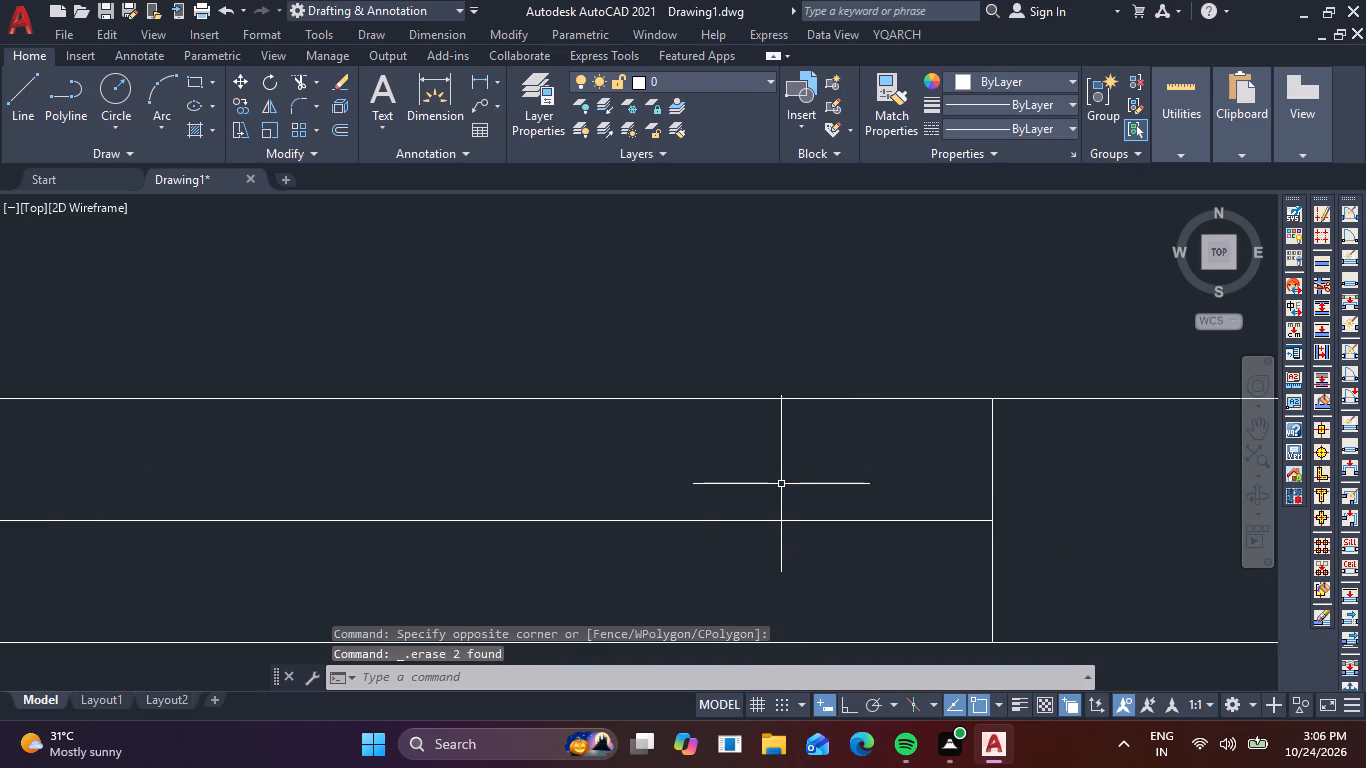
Offset the lower-left window's centre line 0.02 m toward the room interior, and offset the new line another 0.02 m.
key(o)
key(Return)
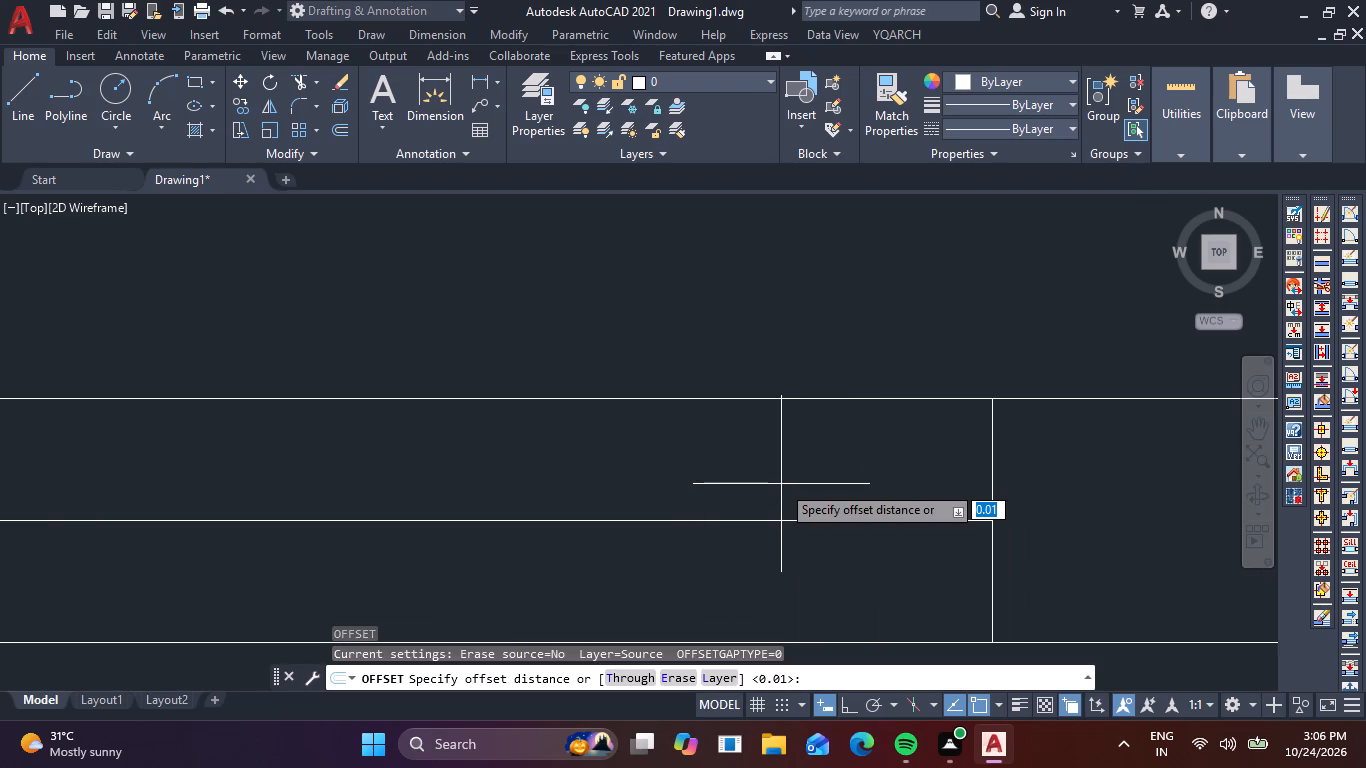
key(period)
text(02)
key(Return)
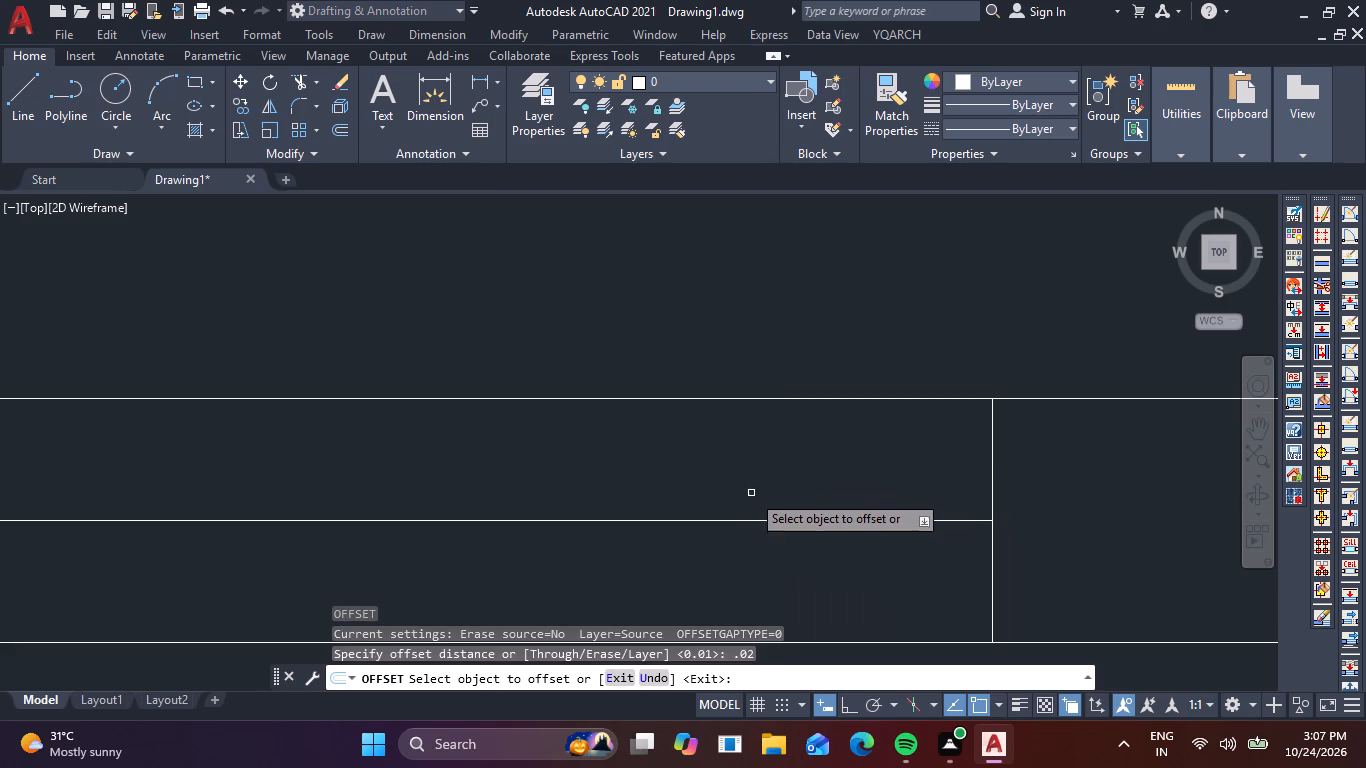
click(748, 519)
click(762, 480)
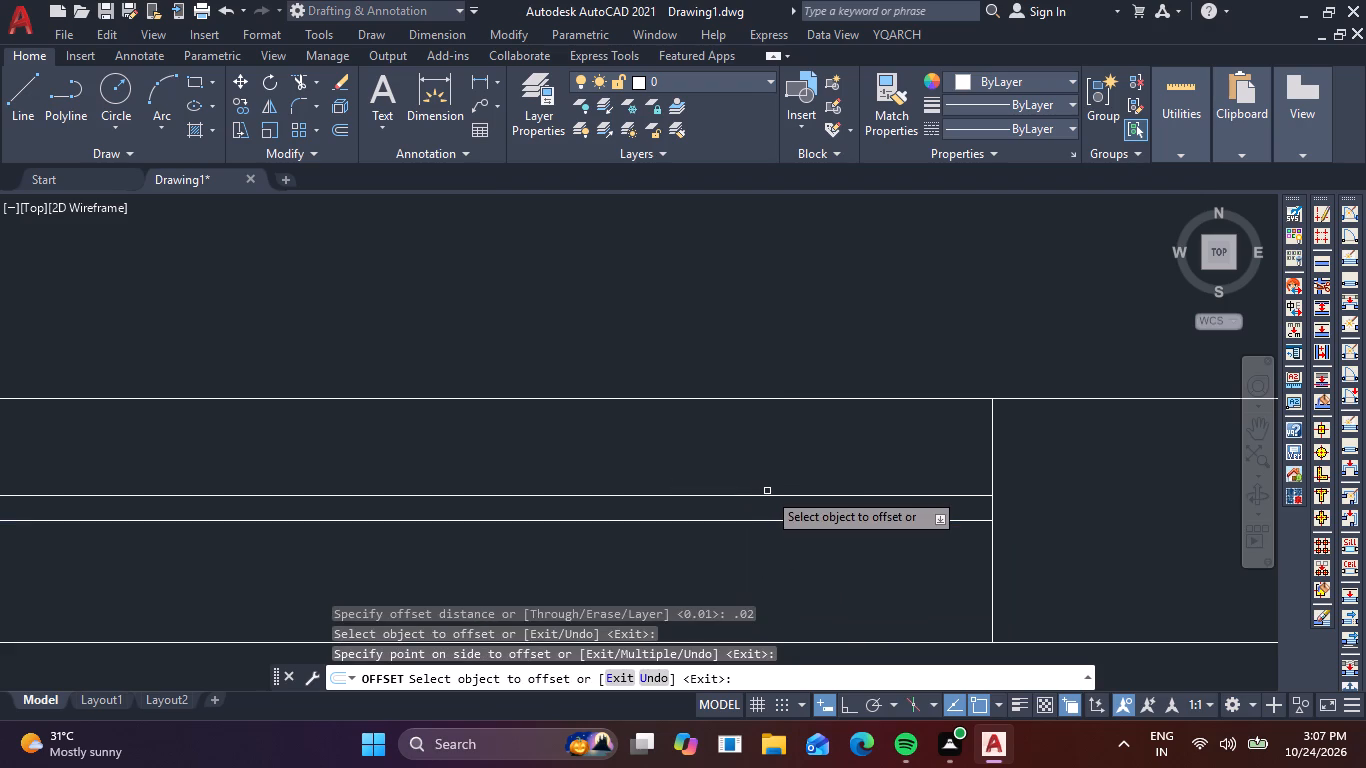
click(782, 469)
click(788, 494)
click(800, 469)
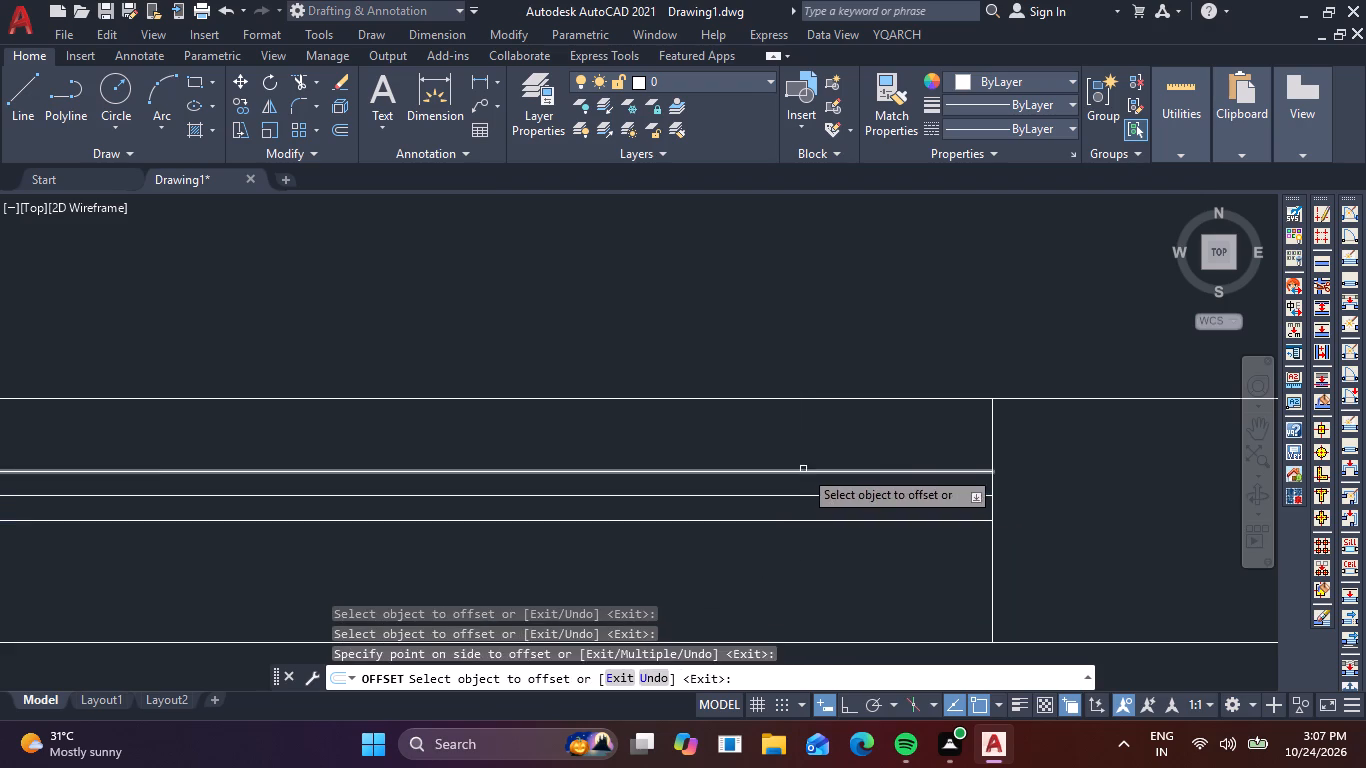
Offset the small room's bottom window centre line 0.02 m toward the interior, and offset the new line another 0.02 m.
scroll(803, 469, down, 4)
middle_drag(912, 543, 399, 561)
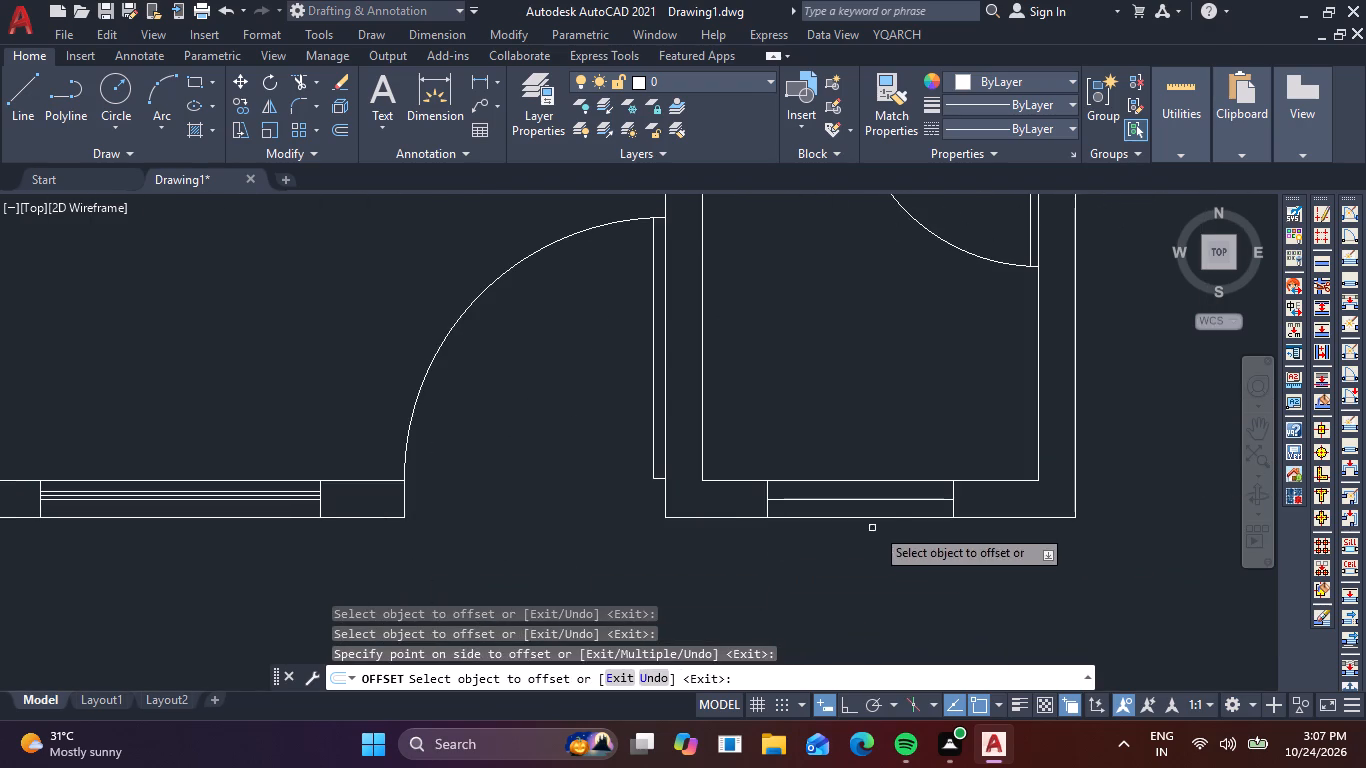
scroll(879, 517, up, 1)
click(893, 489)
click(900, 437)
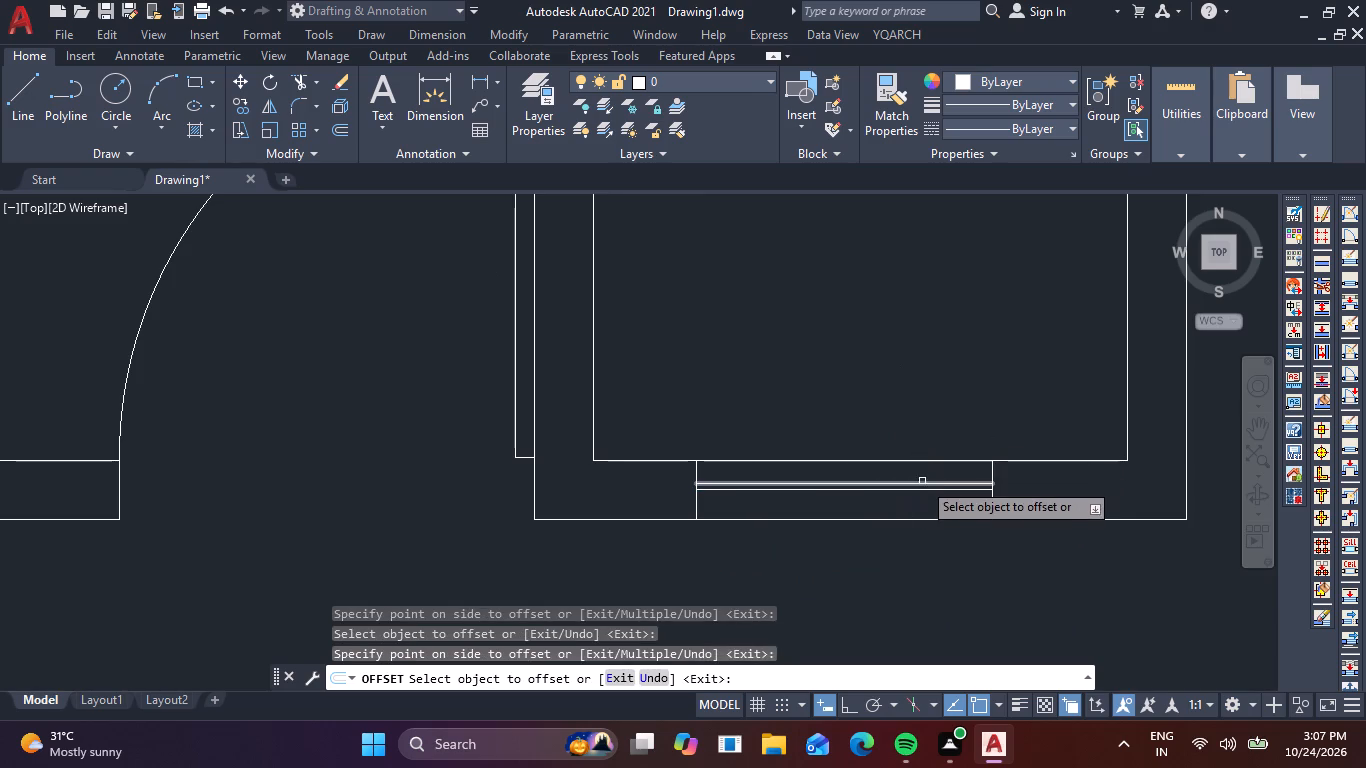
click(922, 484)
click(921, 463)
key(Escape)
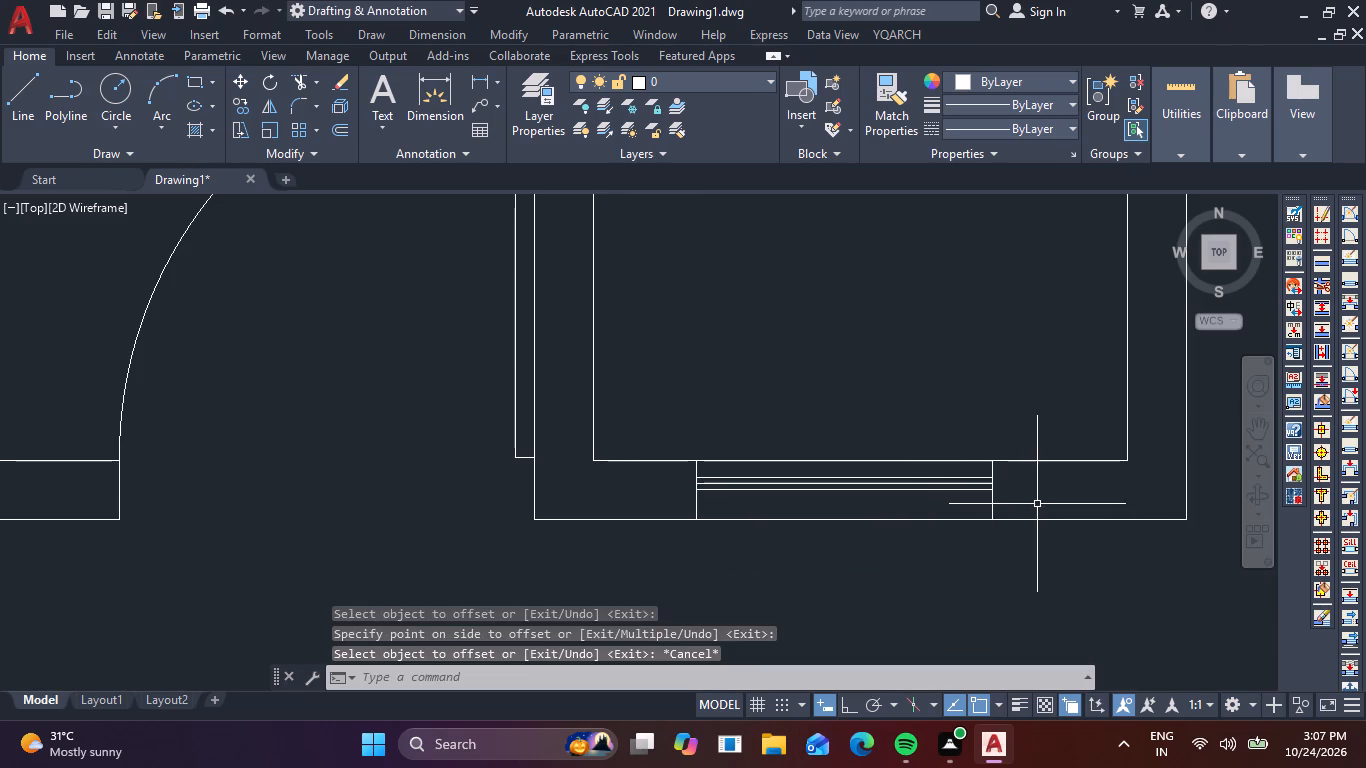
drag(1037, 507, 1025, 507)
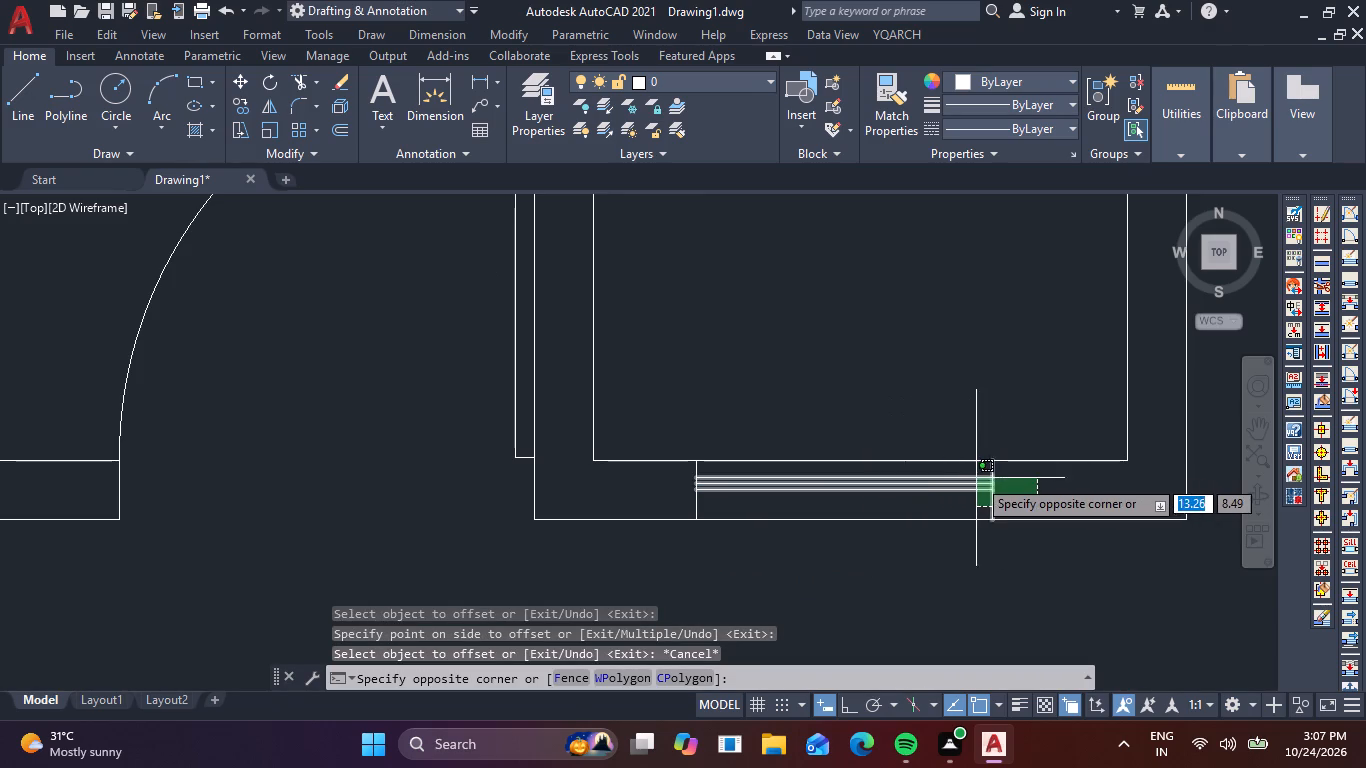
key(Escape)
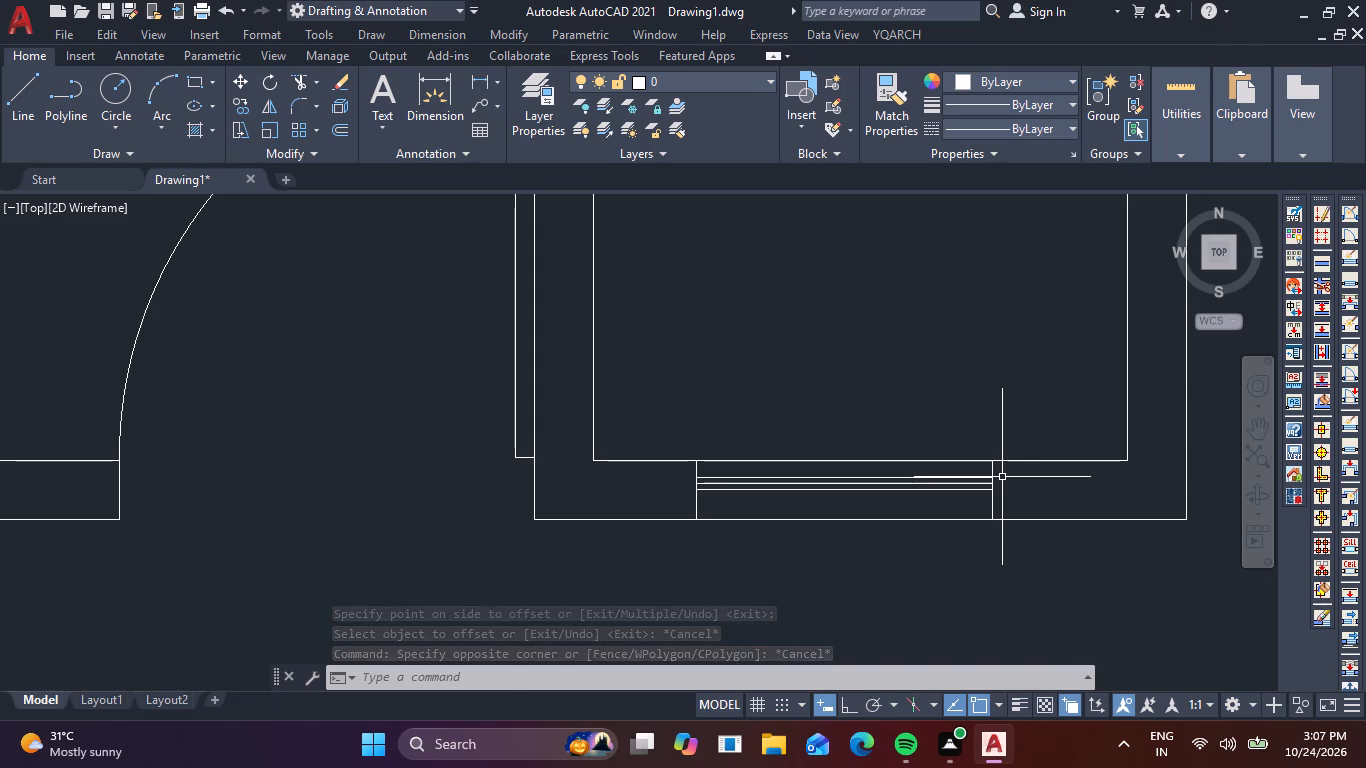
Copy the lower-left room's bottom window, with its pane and end lines, to the empty space outside the plan's right wall.
middle_drag(351, 585, 478, 585)
scroll(351, 585, up, 1)
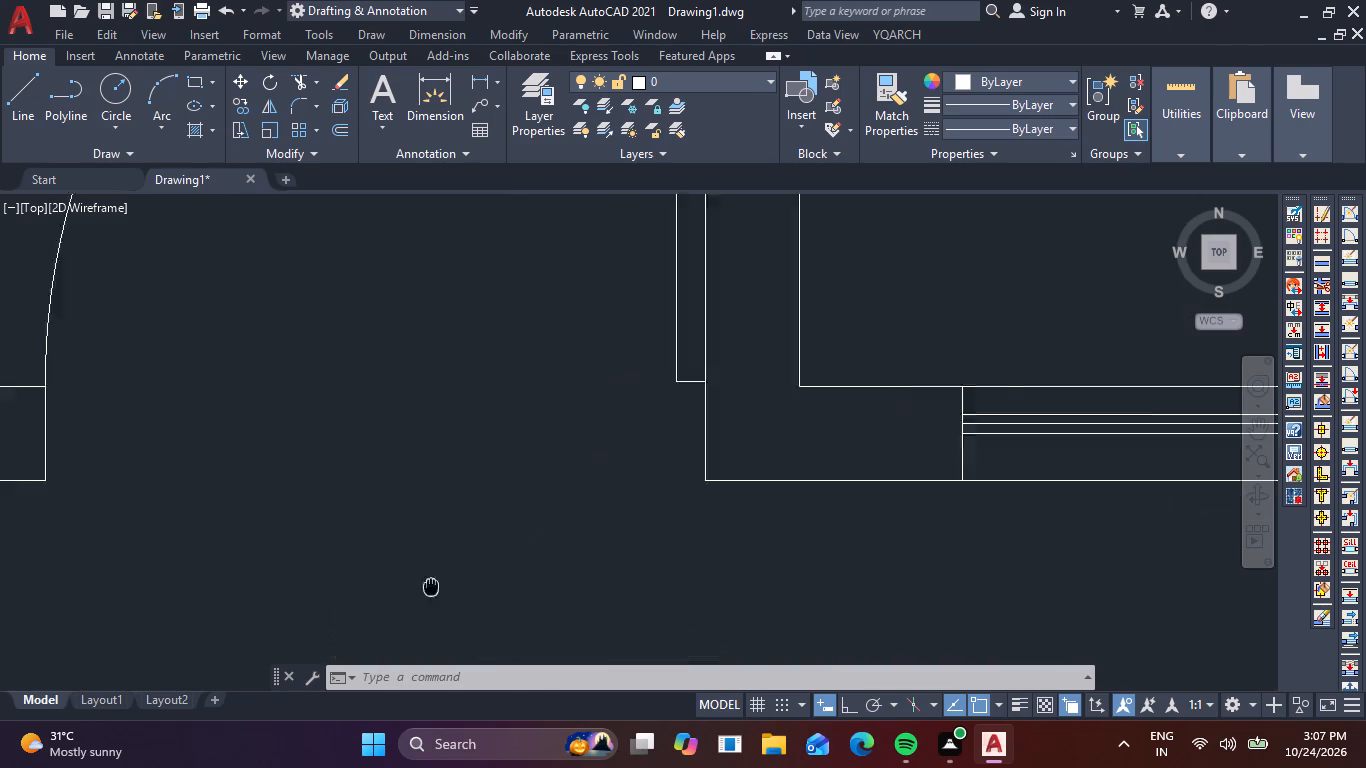
middle_drag(478, 585, 938, 591)
scroll(625, 565, down, 1)
middle_drag(542, 569, 825, 622)
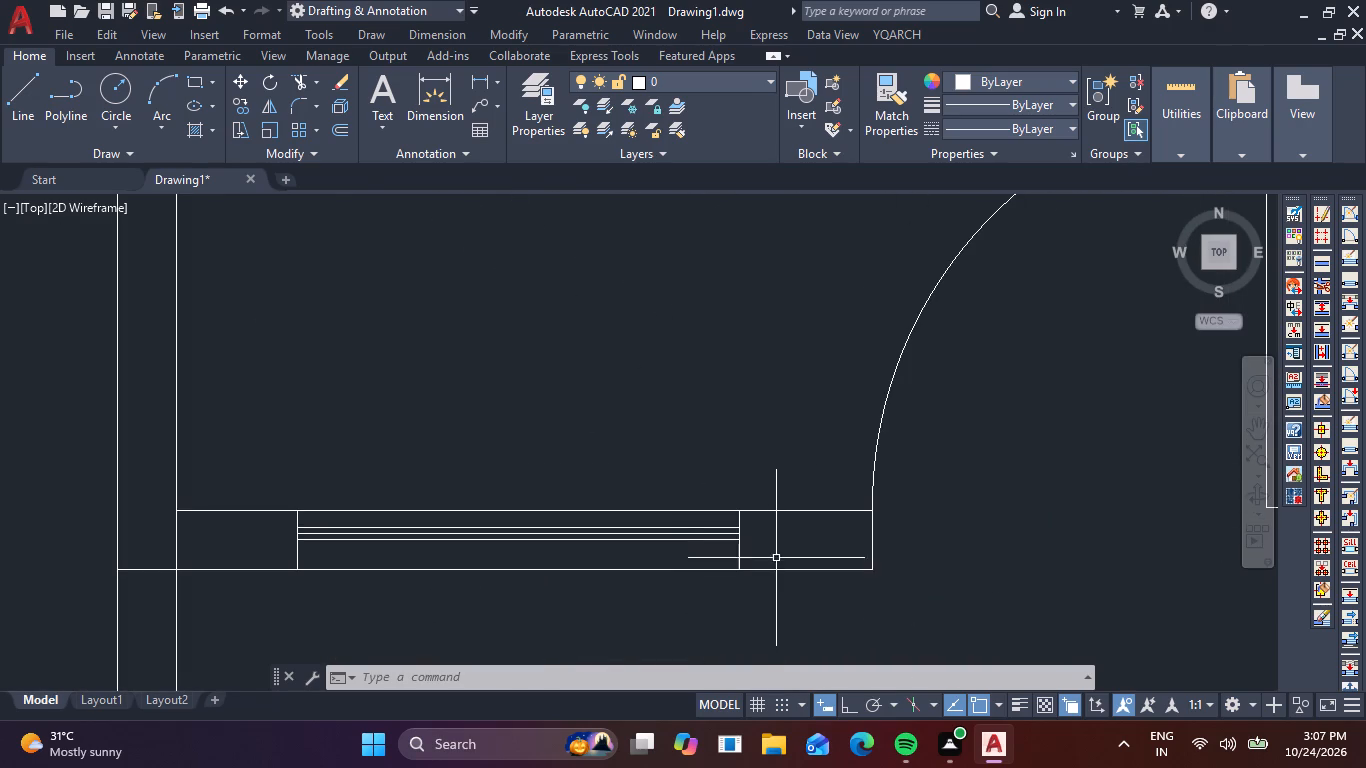
click(773, 549)
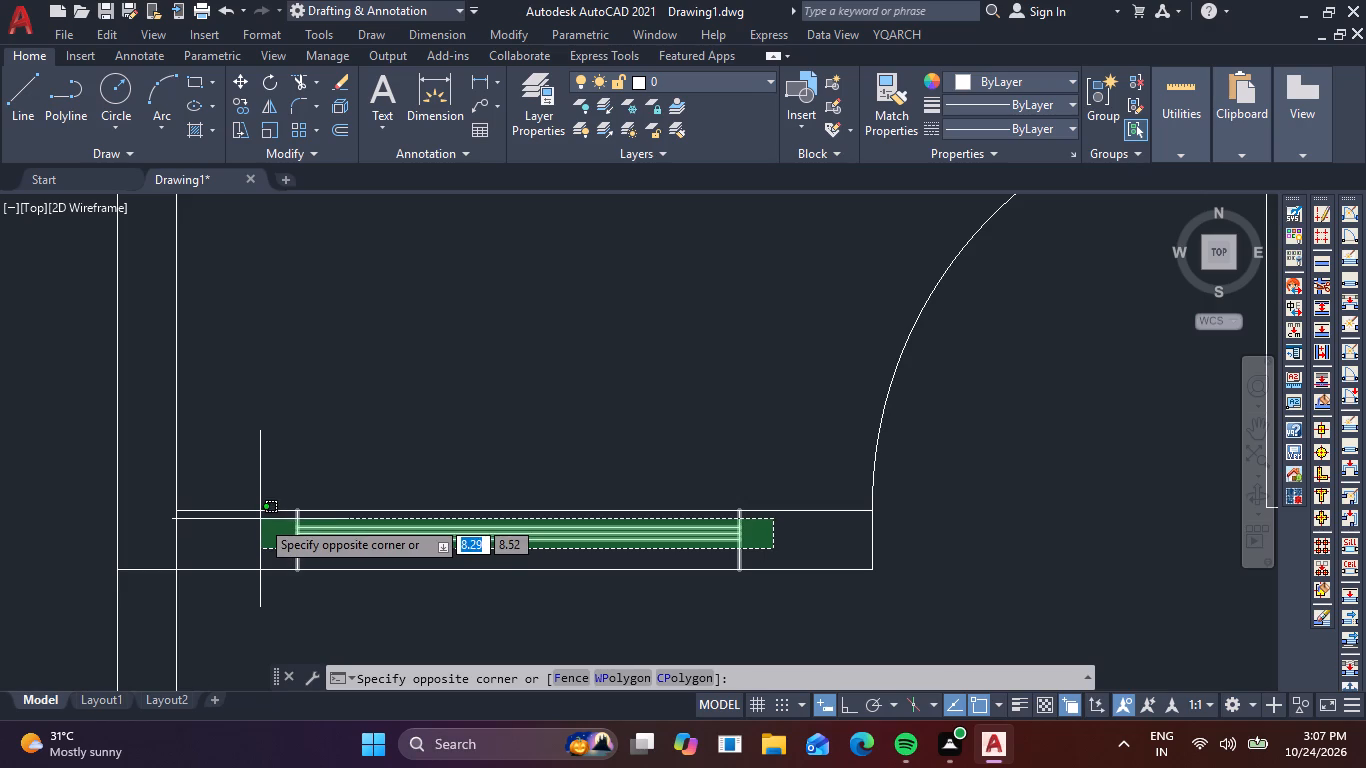
click(260, 519)
text(co)
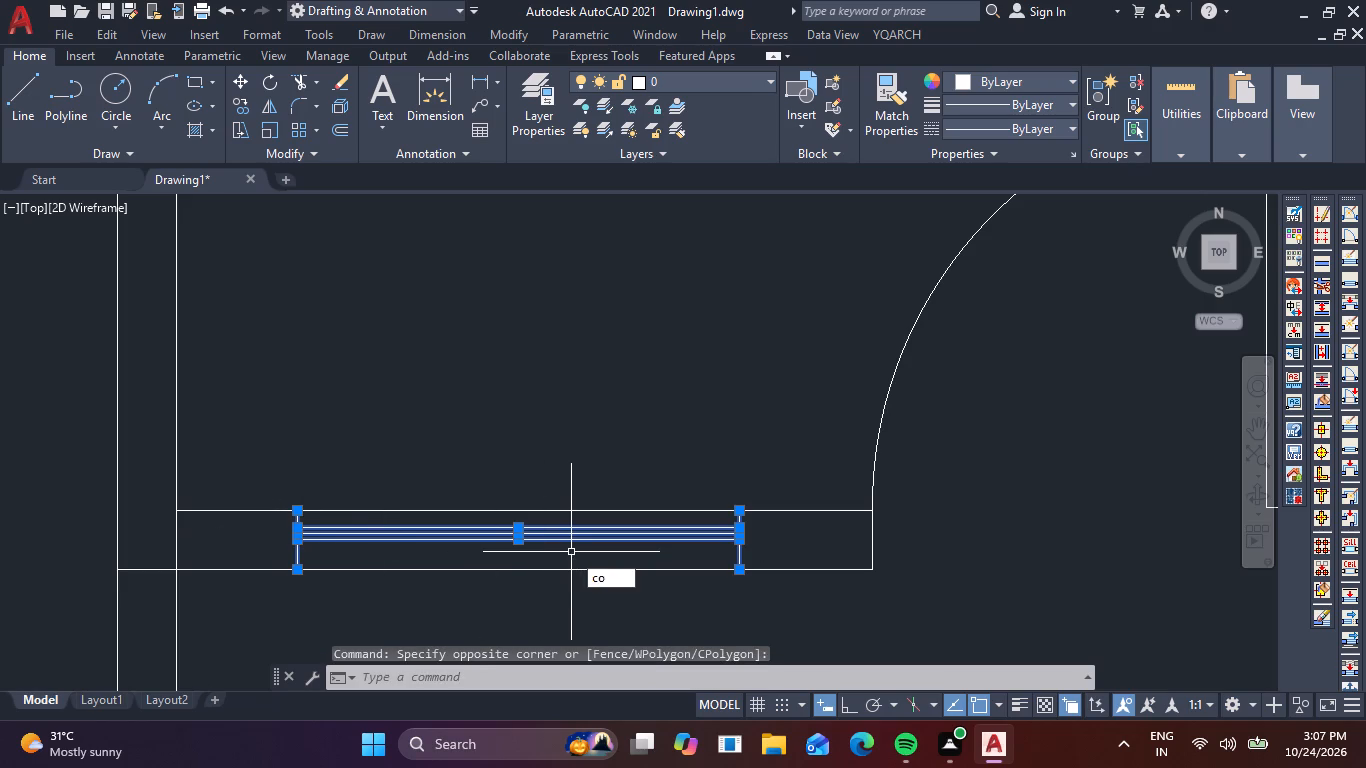
key(space)
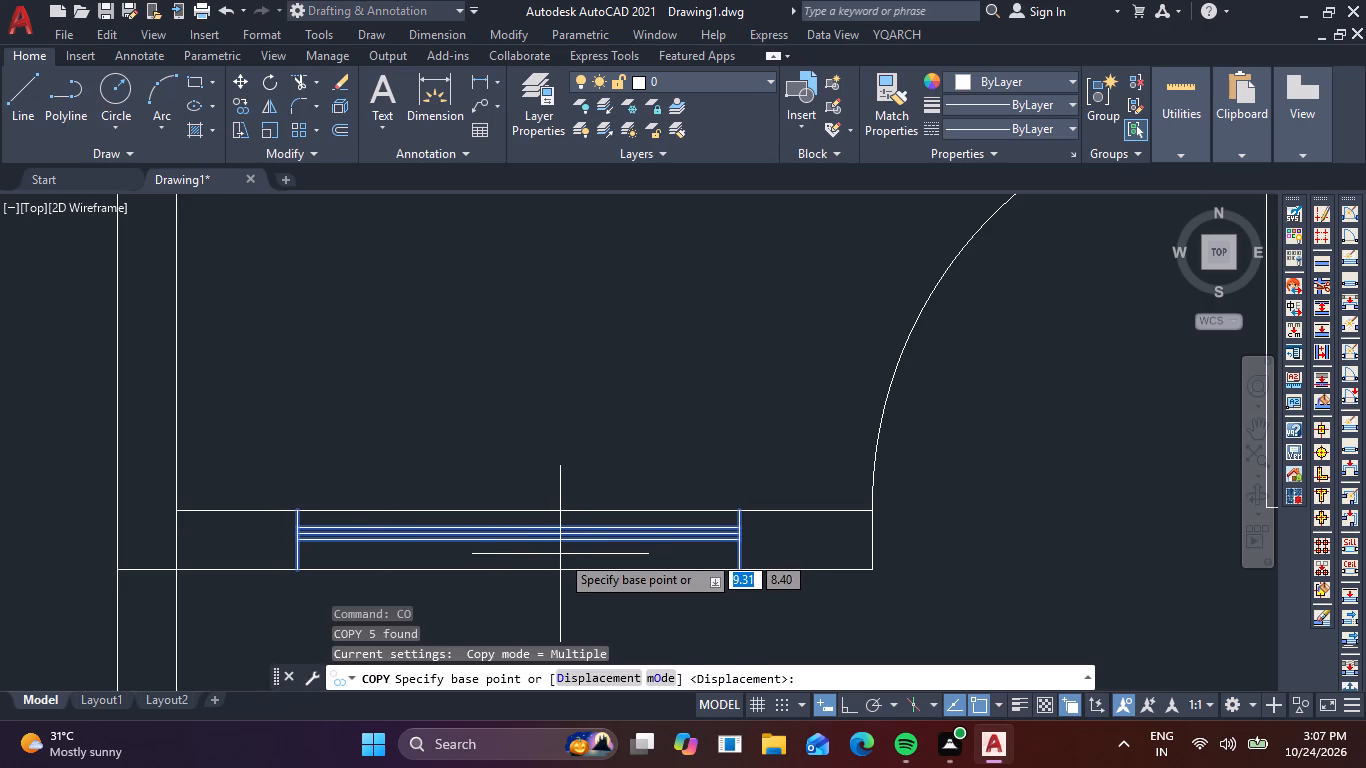
click(560, 554)
scroll(679, 528, down, 2)
scroll(861, 520, down, 1)
middle_drag(855, 559, 472, 468)
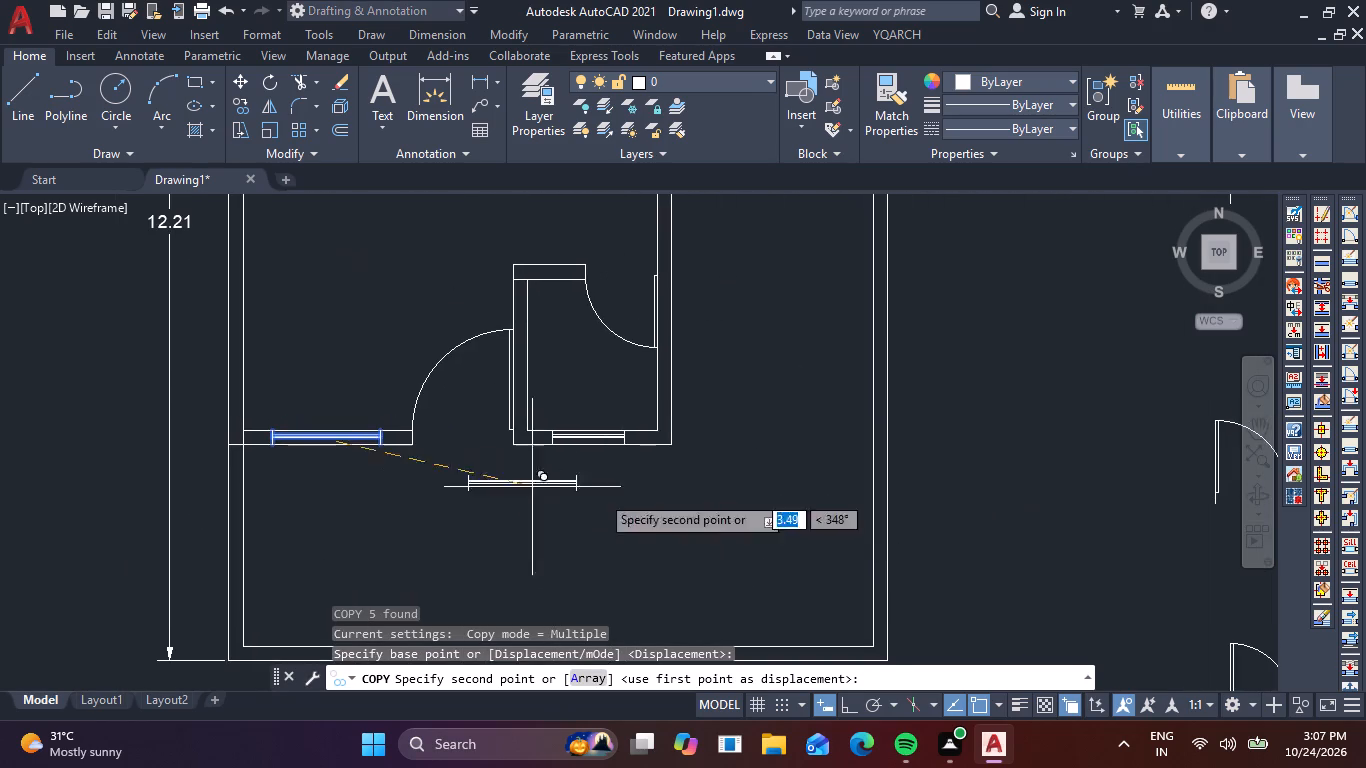
click(1012, 380)
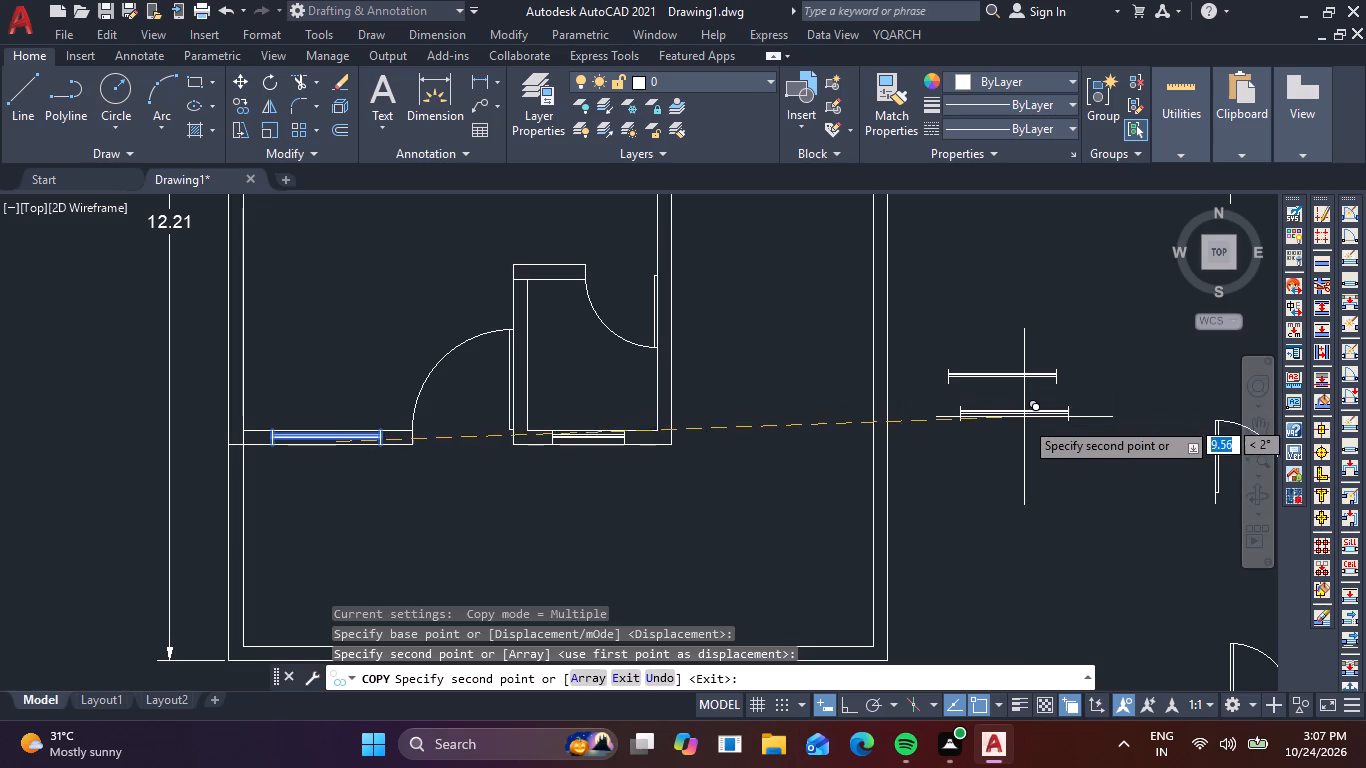
key(Escape)
Rotate the spare window copy outside the plan by 90 degrees so it stands vertical.
scroll(1047, 420, up, 3)
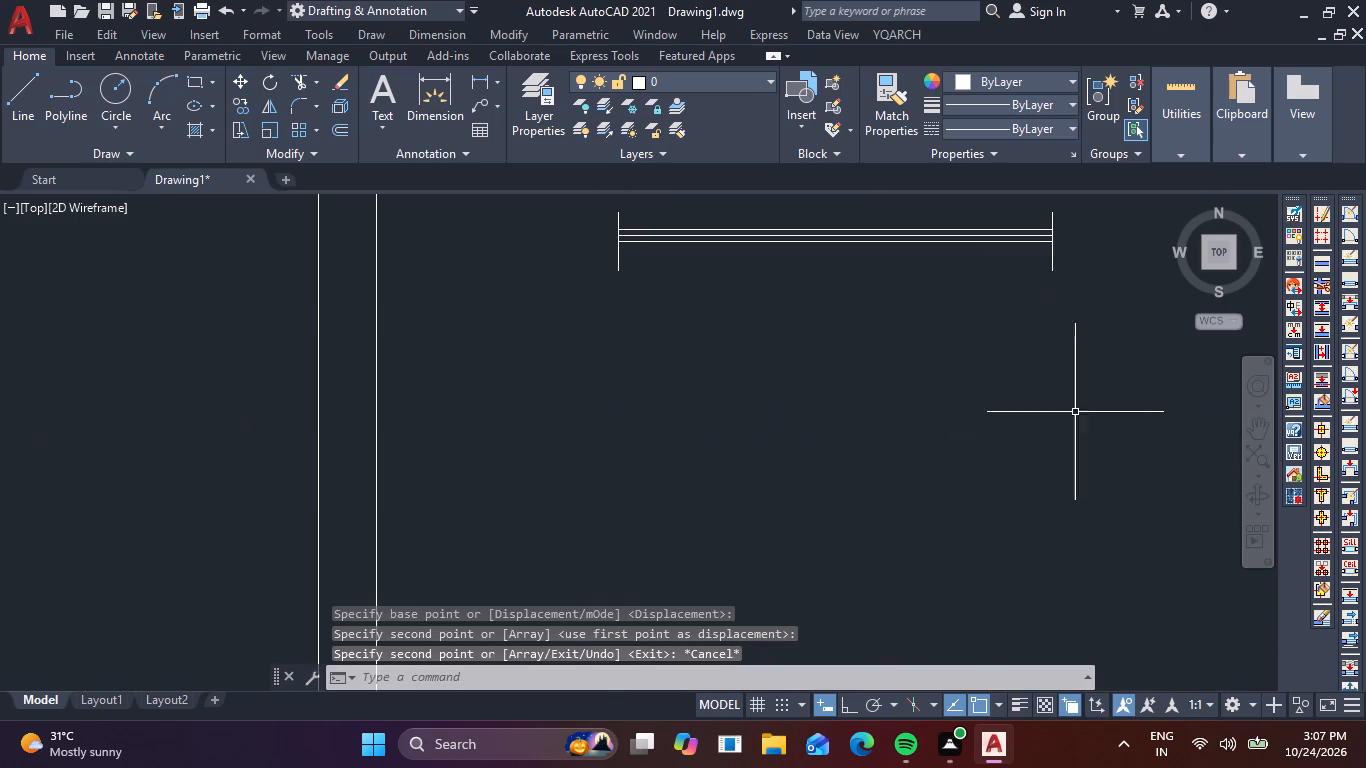
scroll(1088, 398, down, 1)
drag(1130, 388, 1114, 383)
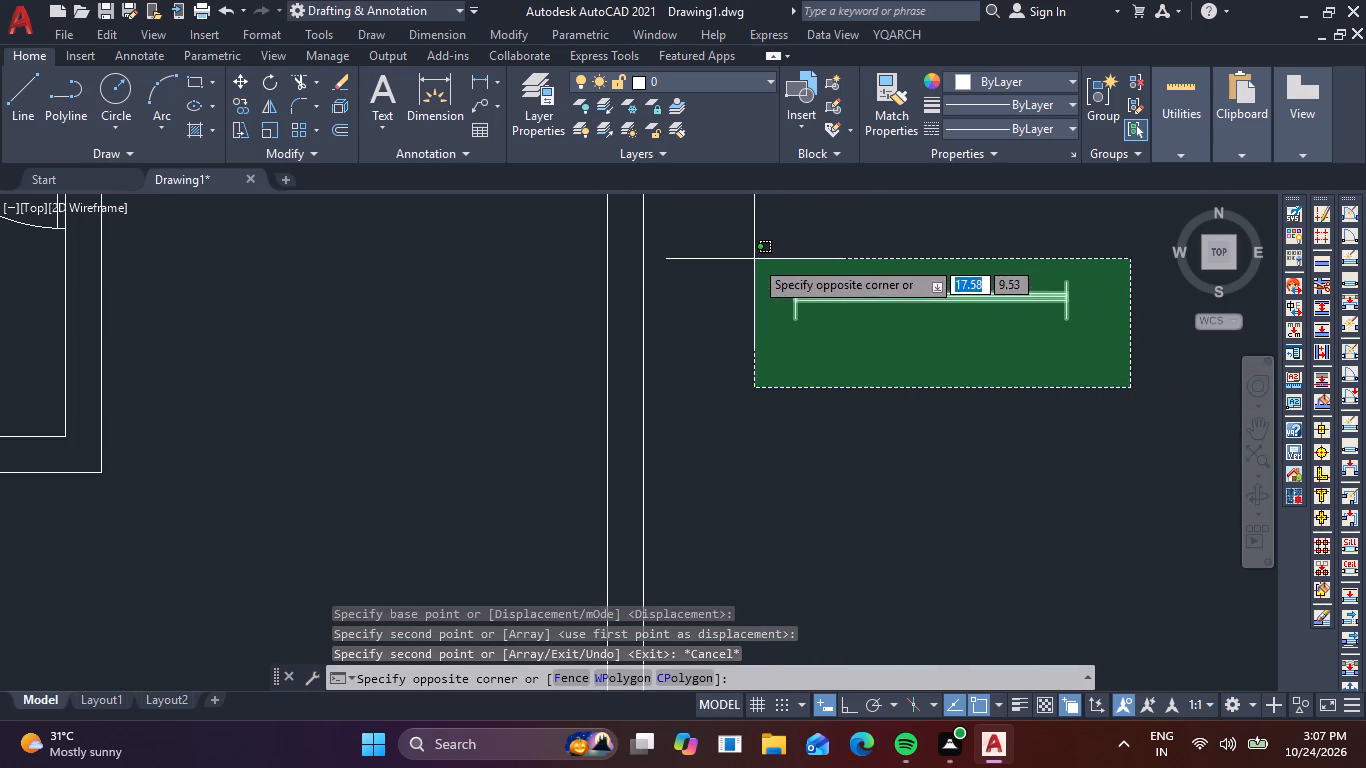
click(754, 259)
text(ro)
key(space)
key(F8)
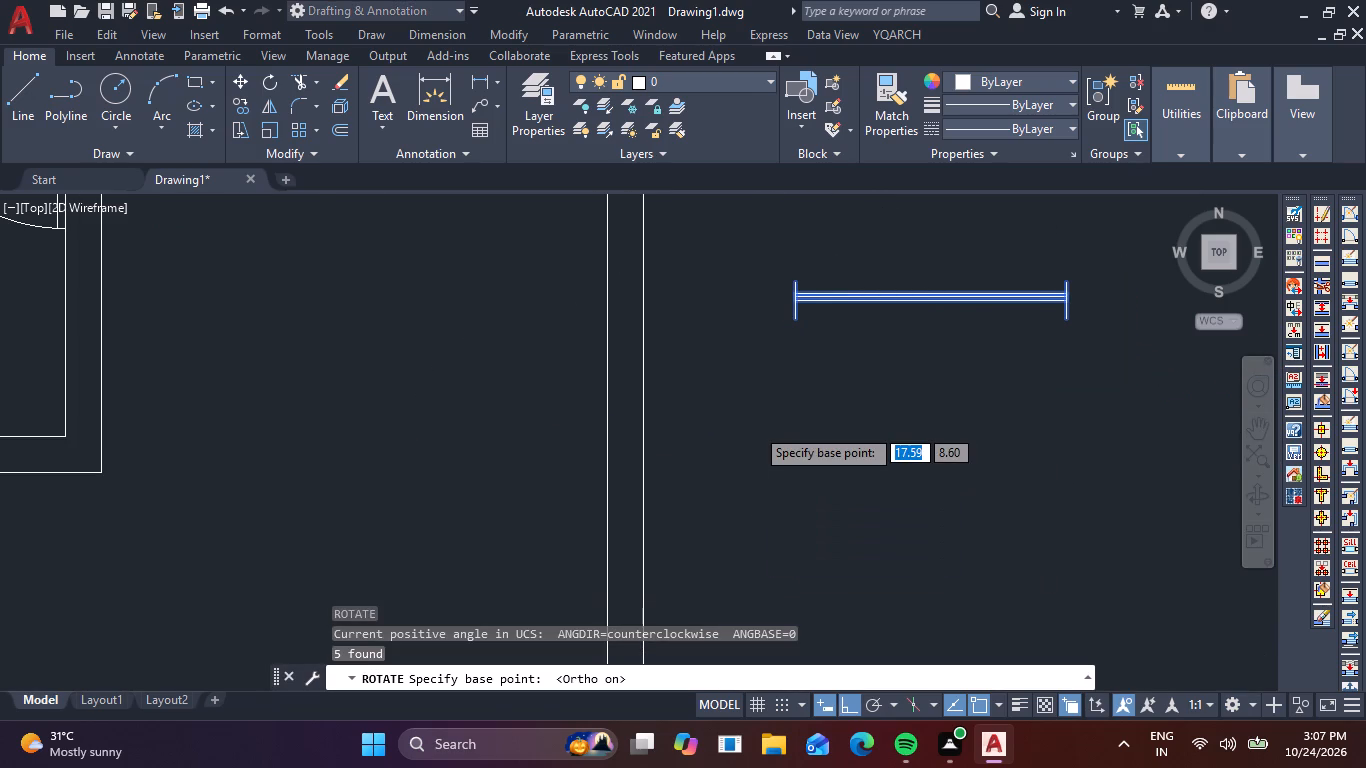
click(801, 354)
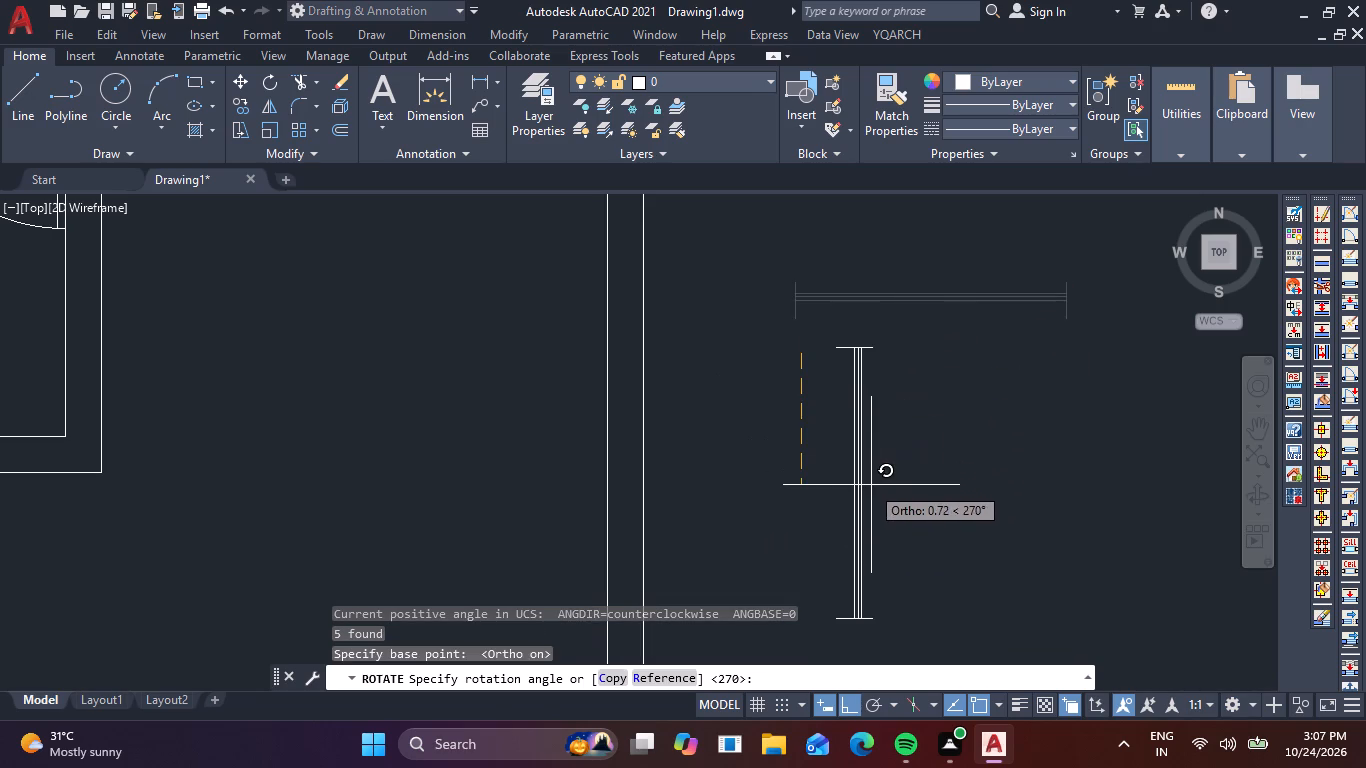
middle_drag(893, 263, 805, 427)
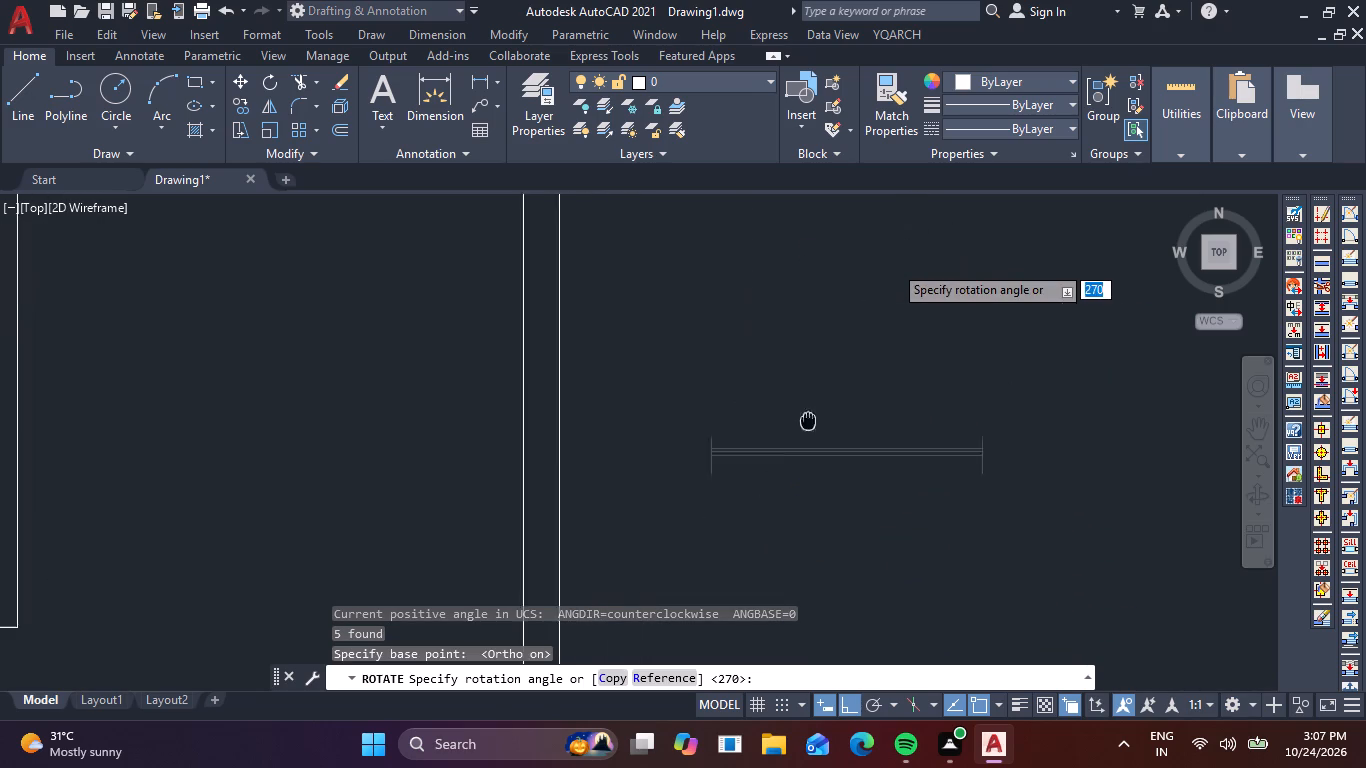
middle_drag(805, 427, 791, 468)
click(729, 355)
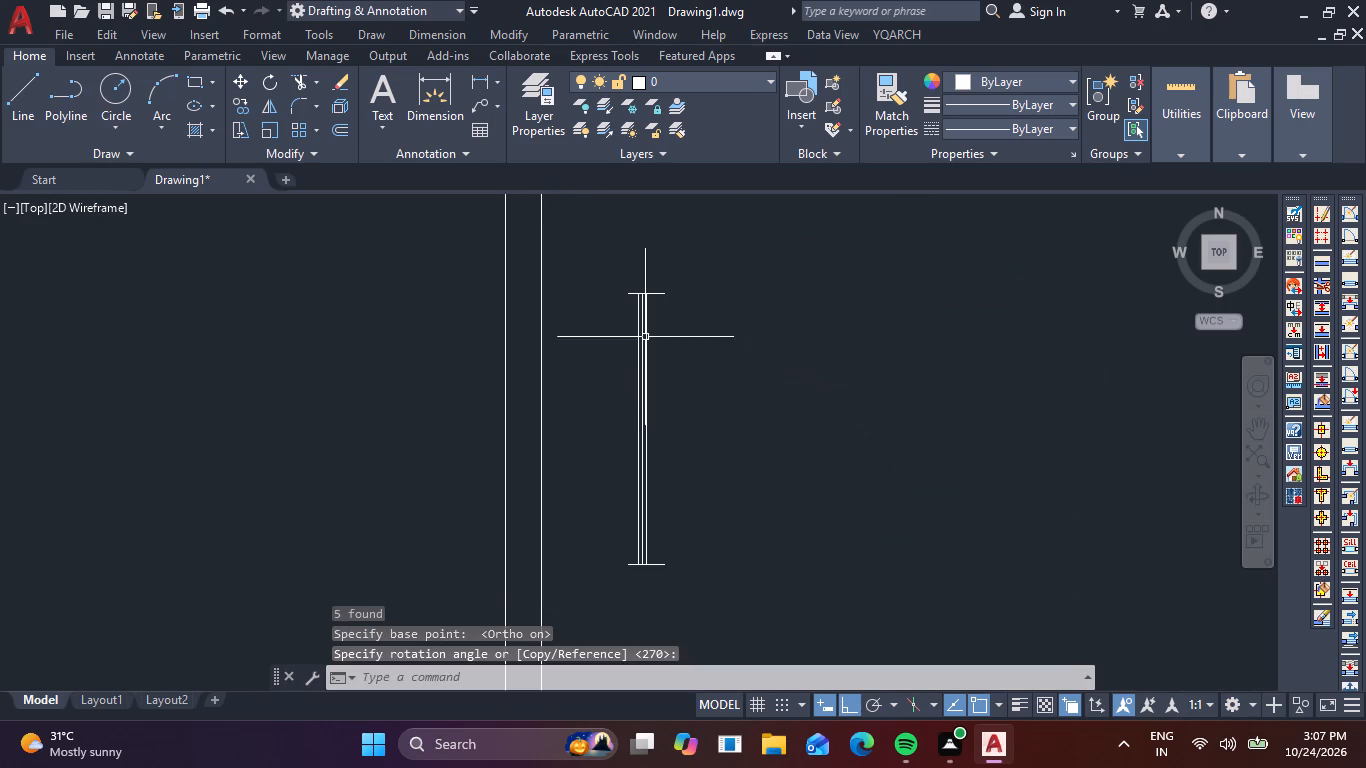
Copy the vertical window by its top-left end into the small lower room's right wall, level with the room's top wall.
click(609, 256)
click(773, 626)
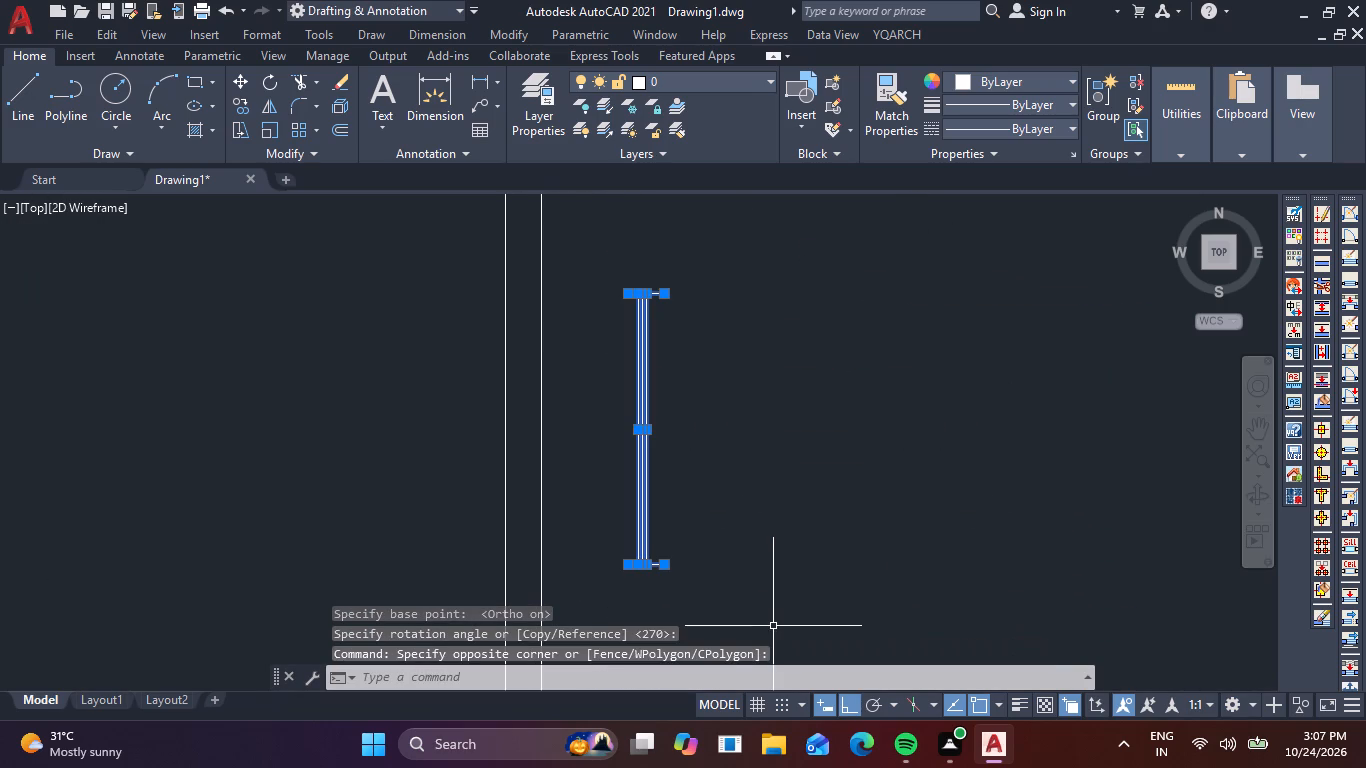
text(co)
key(space)
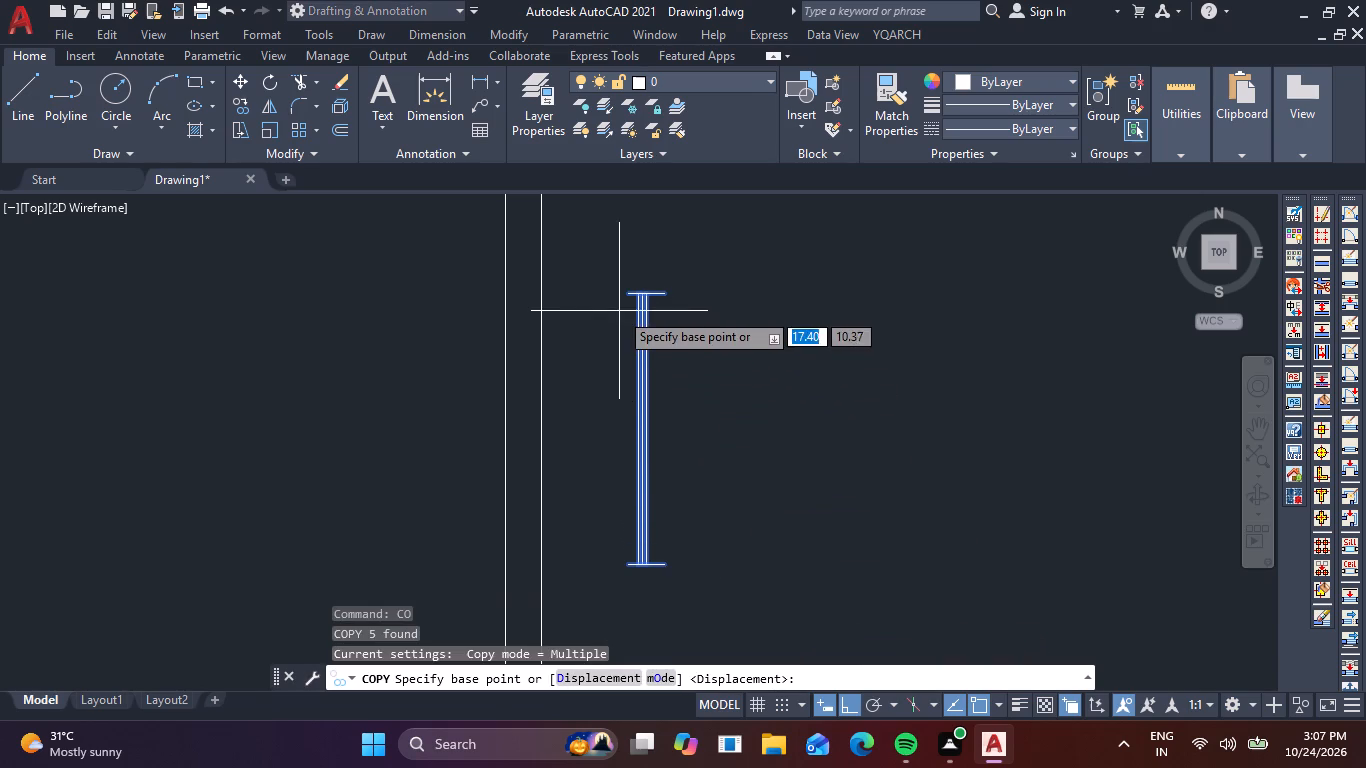
click(629, 295)
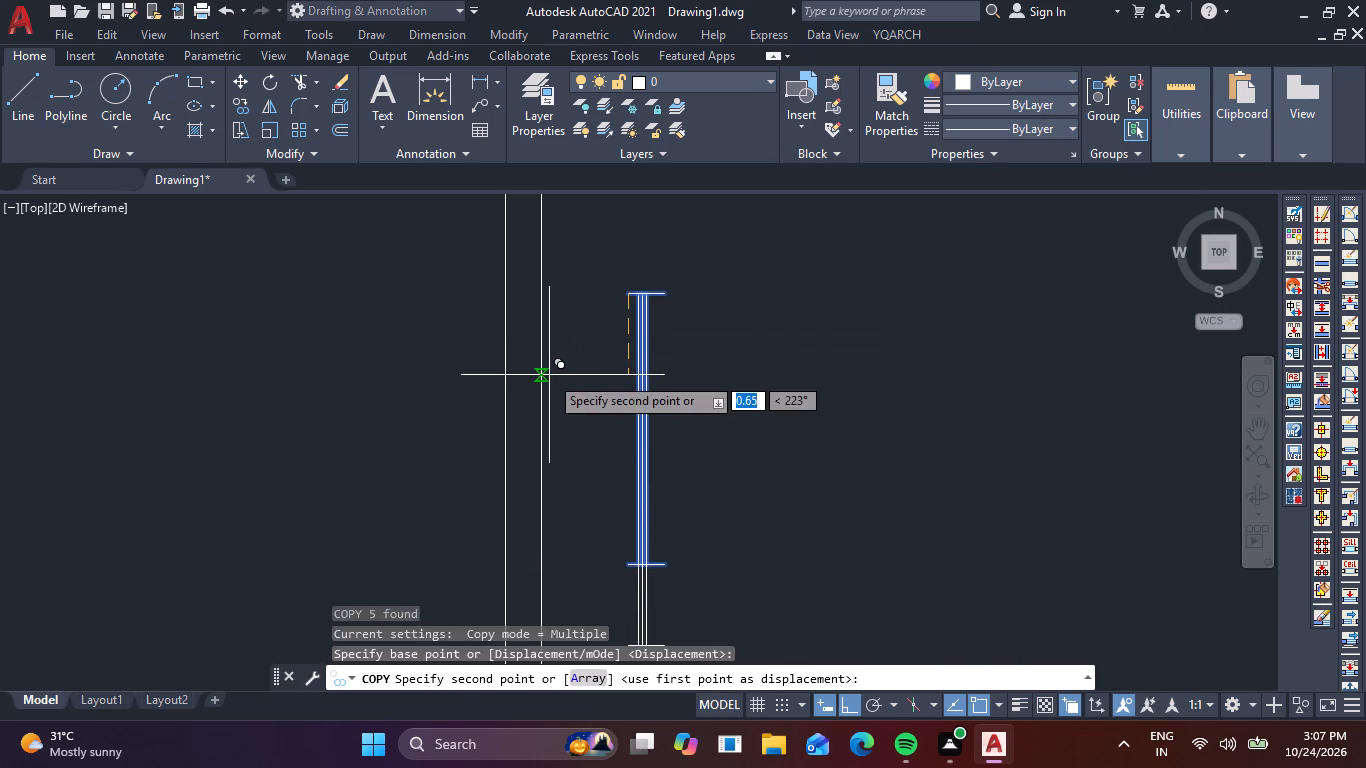
key(F8)
scroll(549, 375, down, 2)
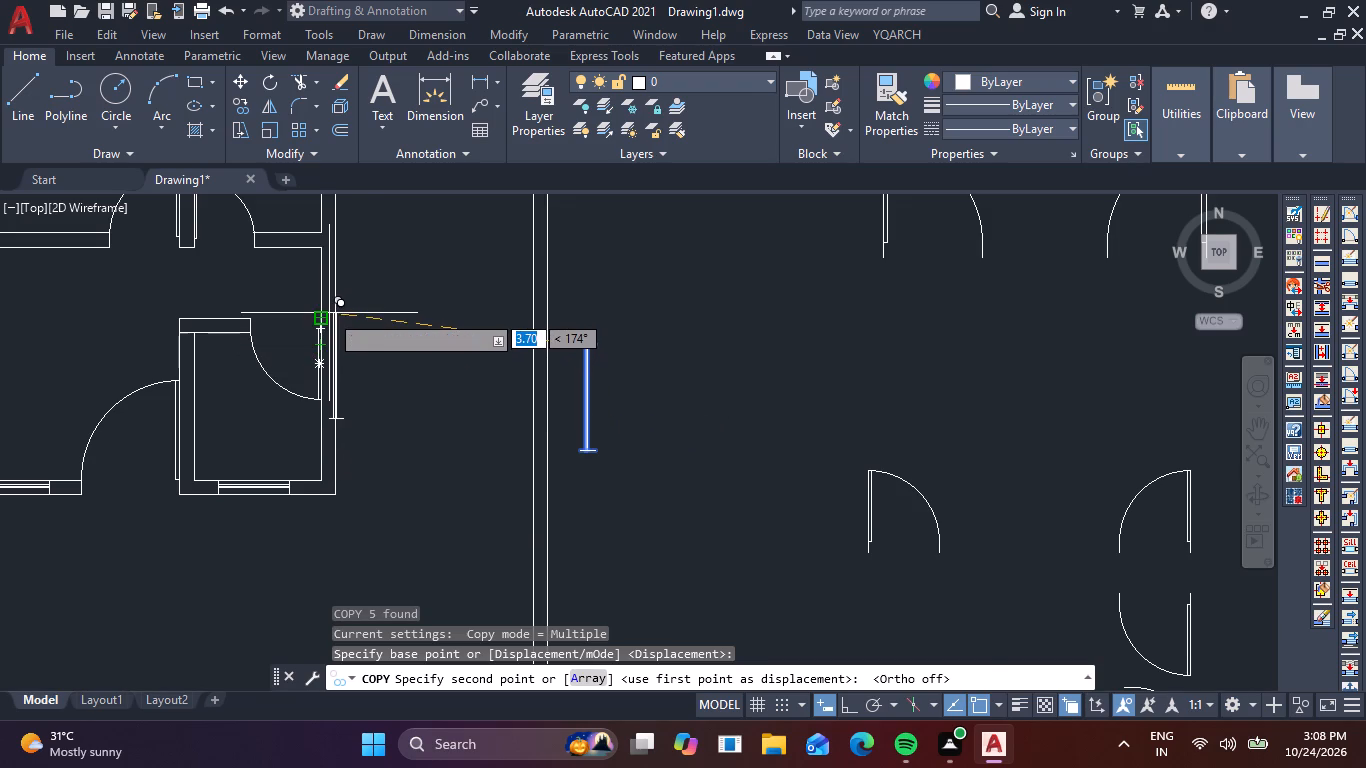
scroll(329, 313, up, 2)
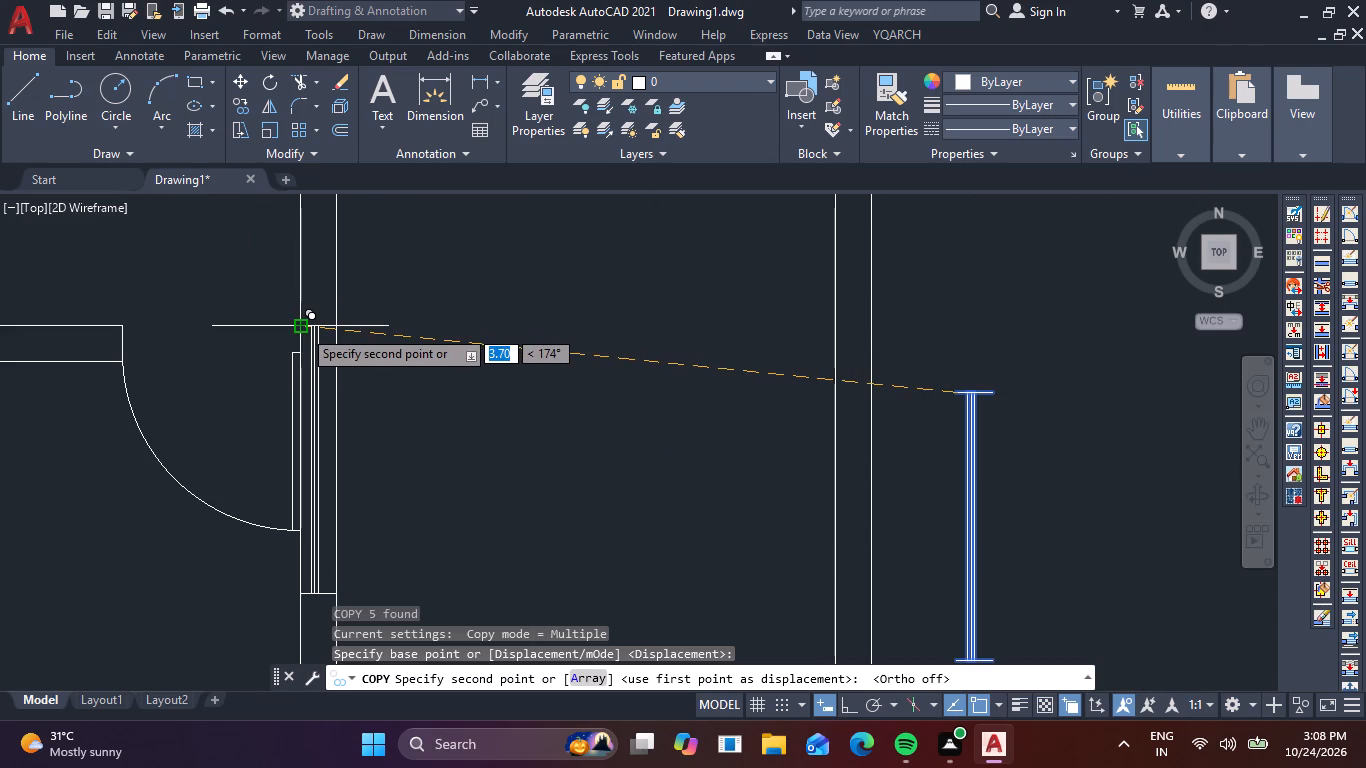
click(302, 328)
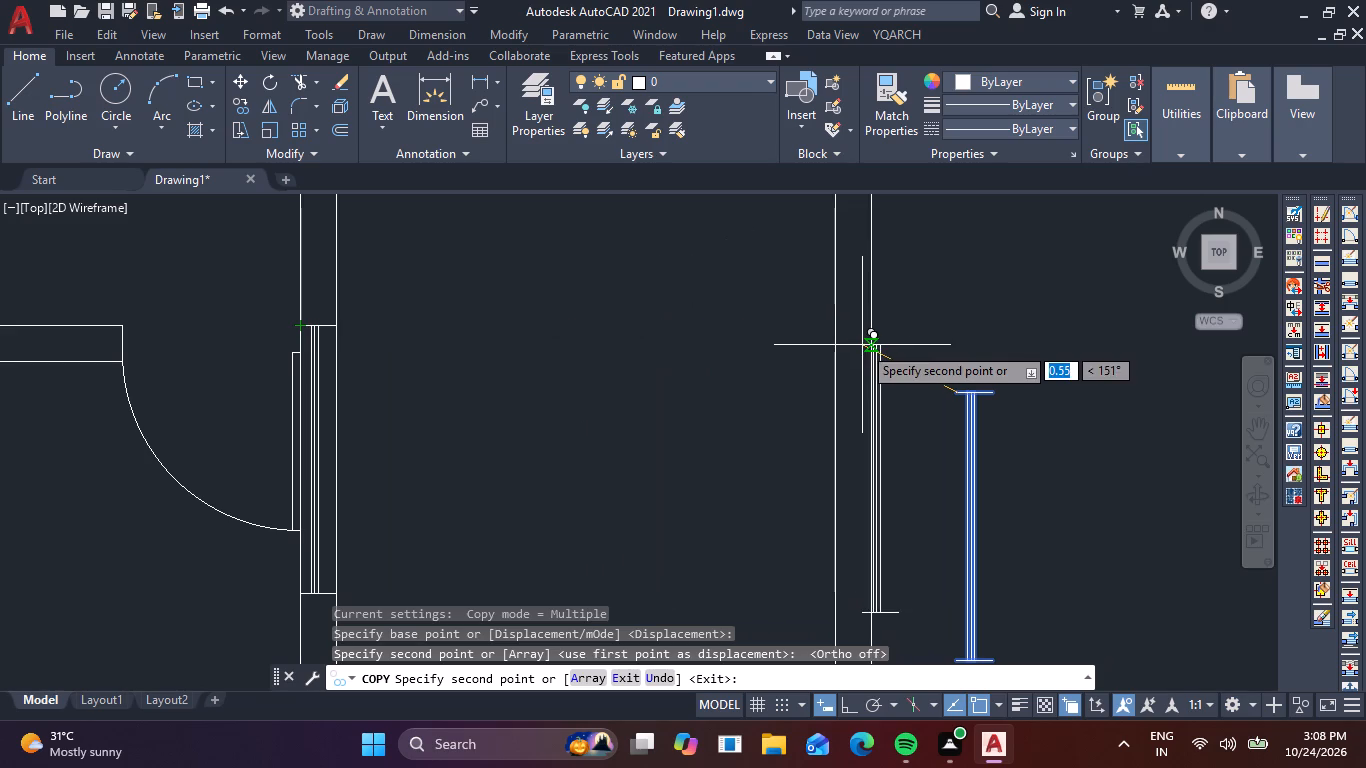
key(Escape)
Rotate the spare vertical window outside the plan by 90 degrees so it lies horizontal.
scroll(912, 384, down, 1)
middle_drag(886, 384, 690, 261)
click(731, 247)
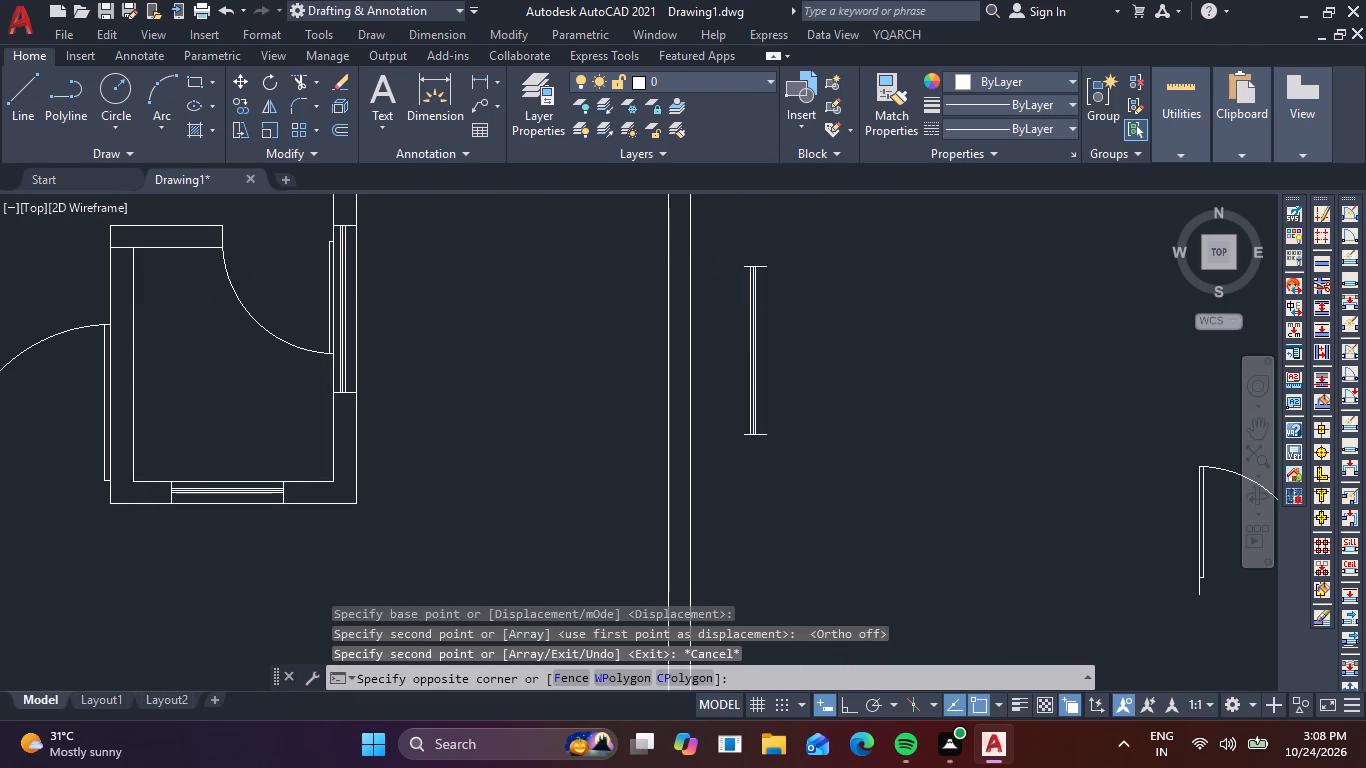
click(826, 488)
text(ro)
key(space)
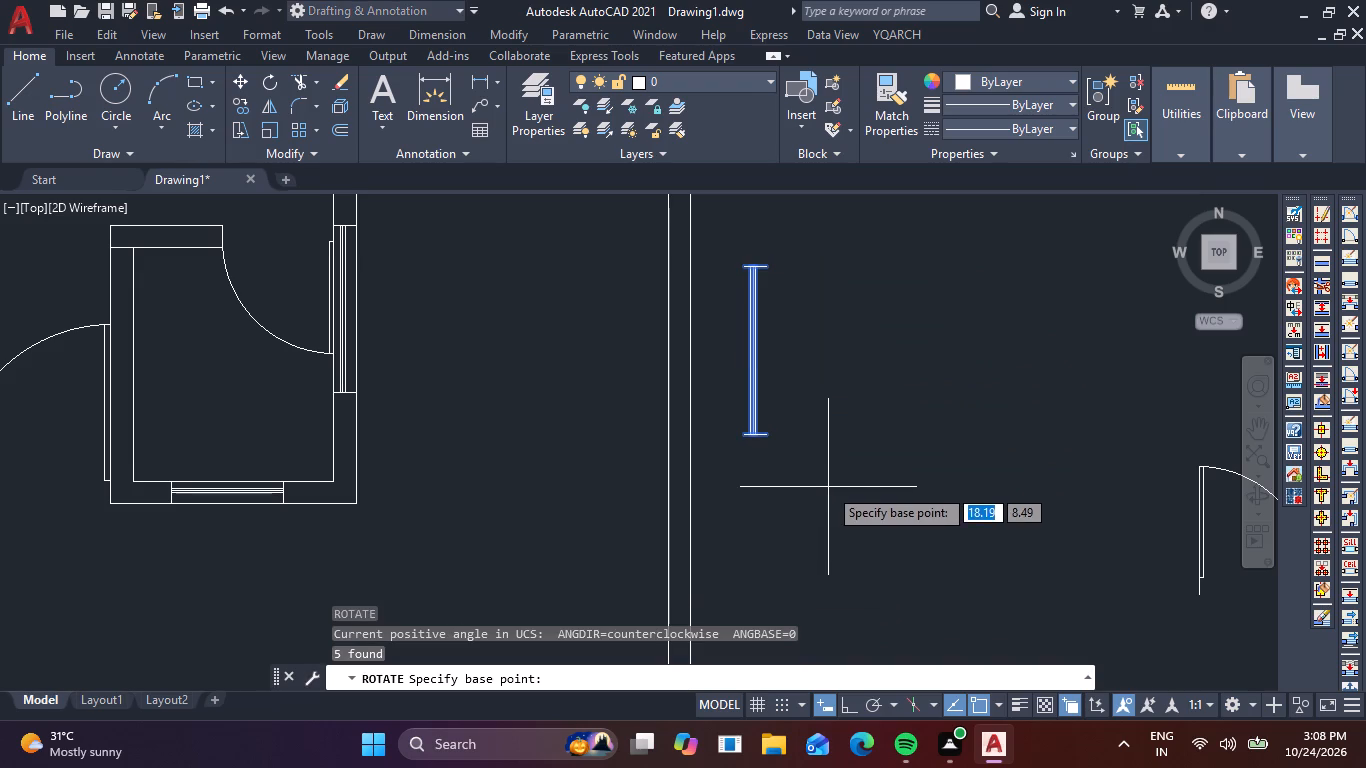
click(780, 457)
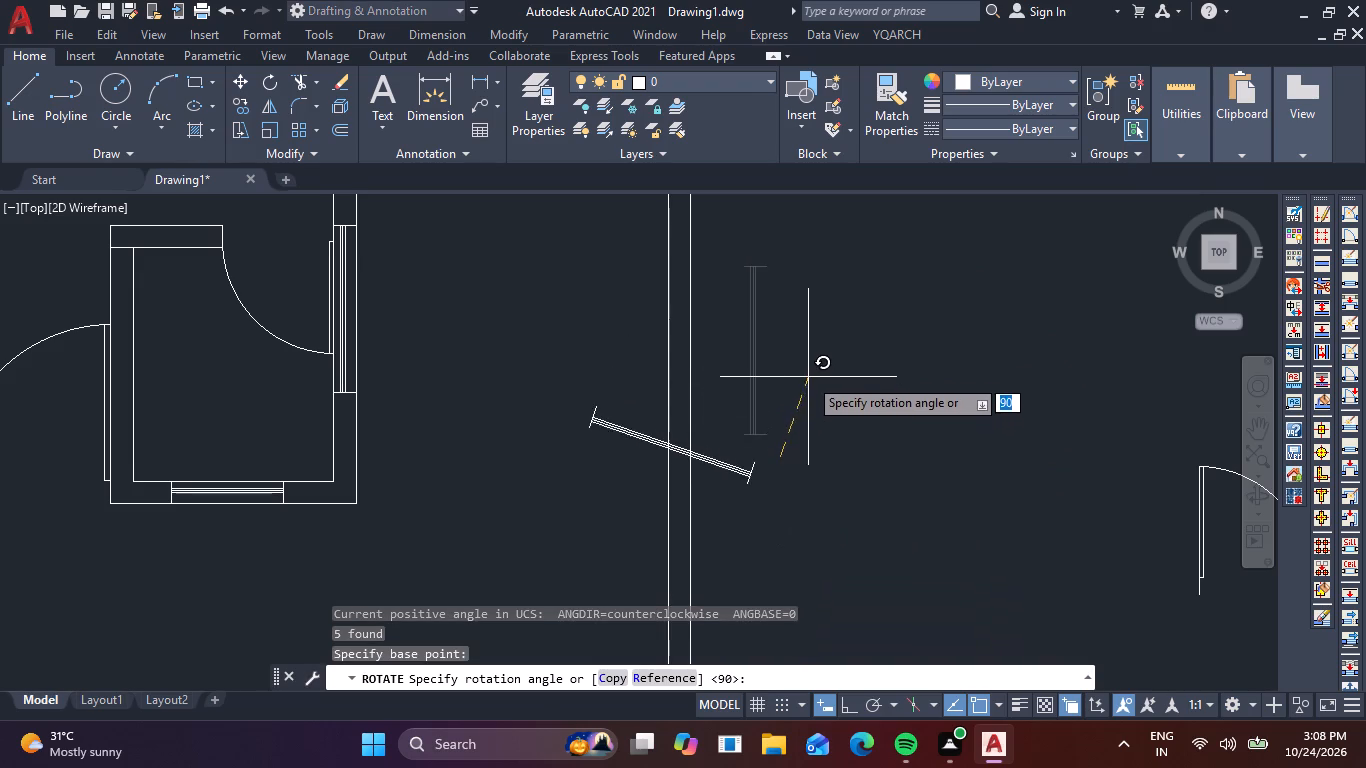
key(F8)
click(788, 353)
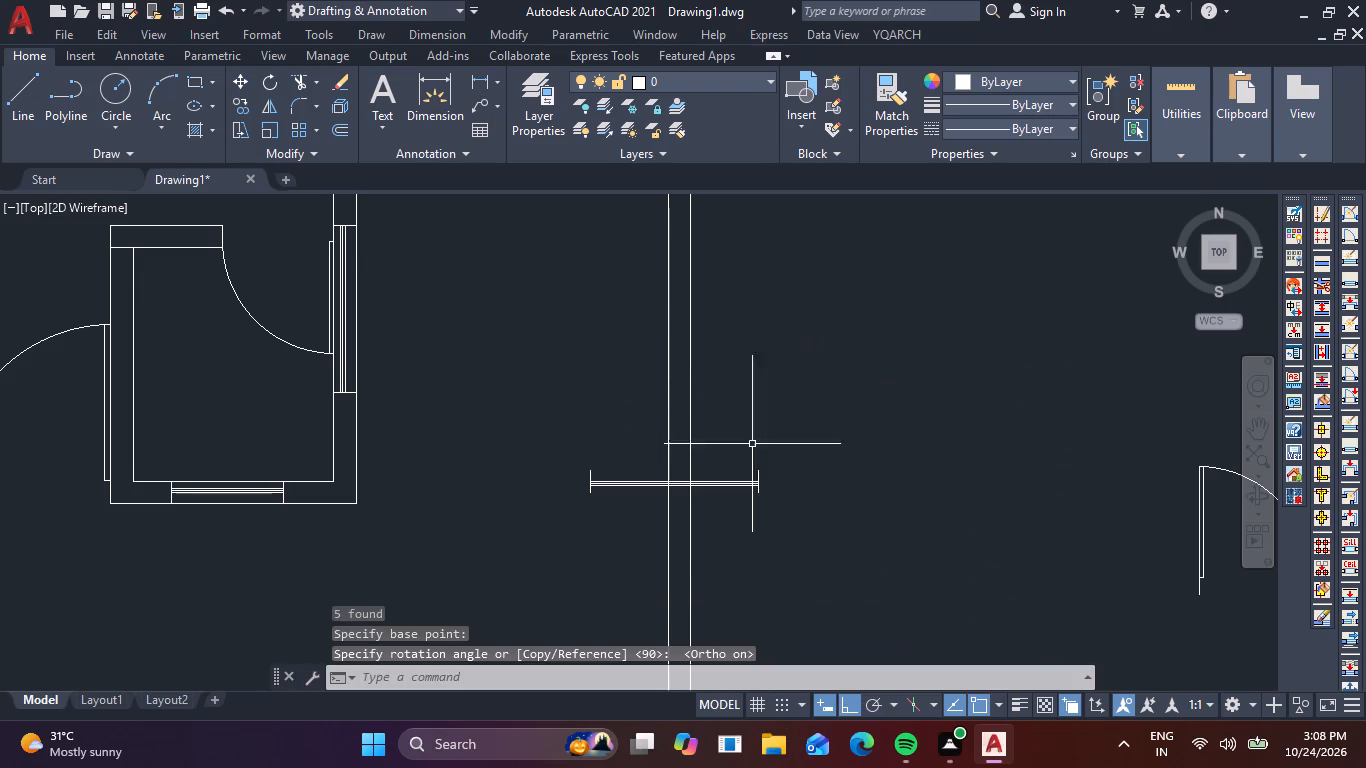
Copy the horizontal window by its top-left end into the upper-left room's top wall, between the outer wall and the door opening.
click(546, 426)
click(843, 544)
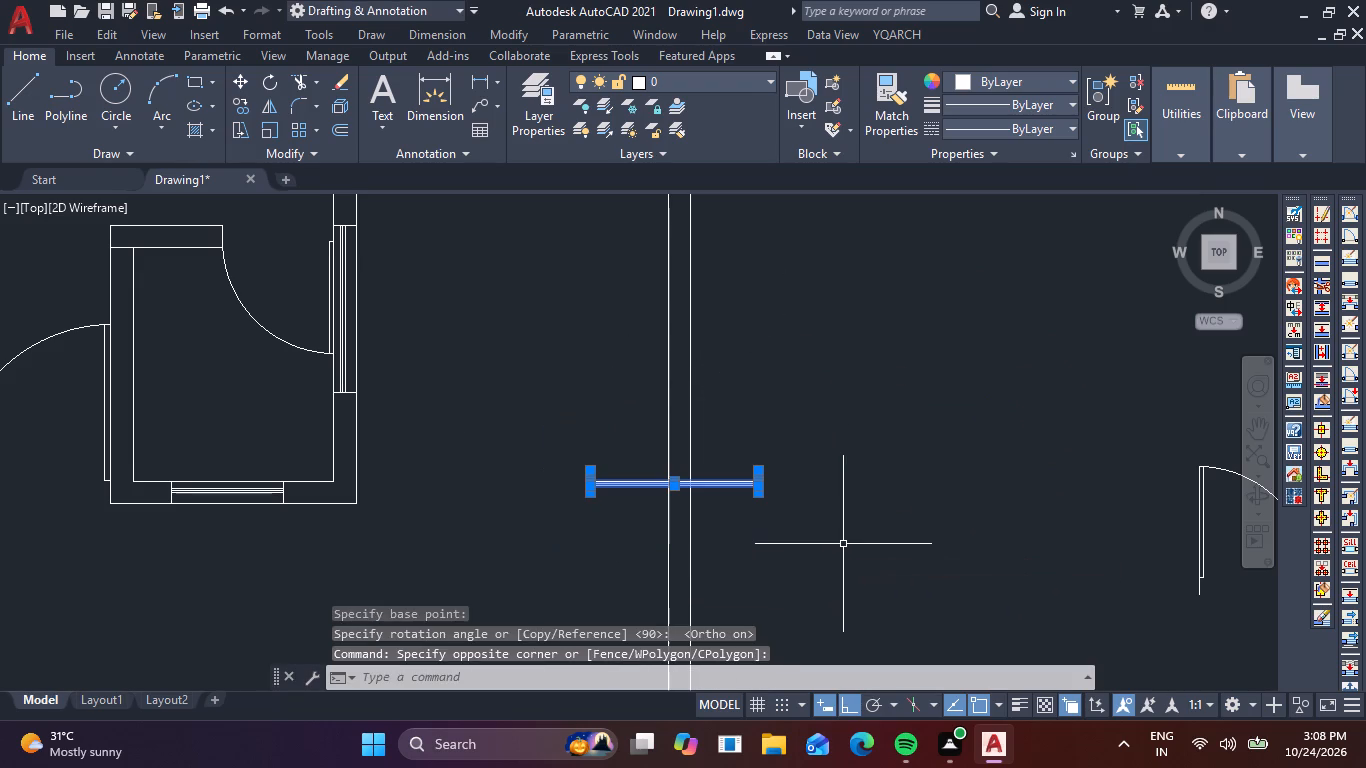
text(co)
key(space)
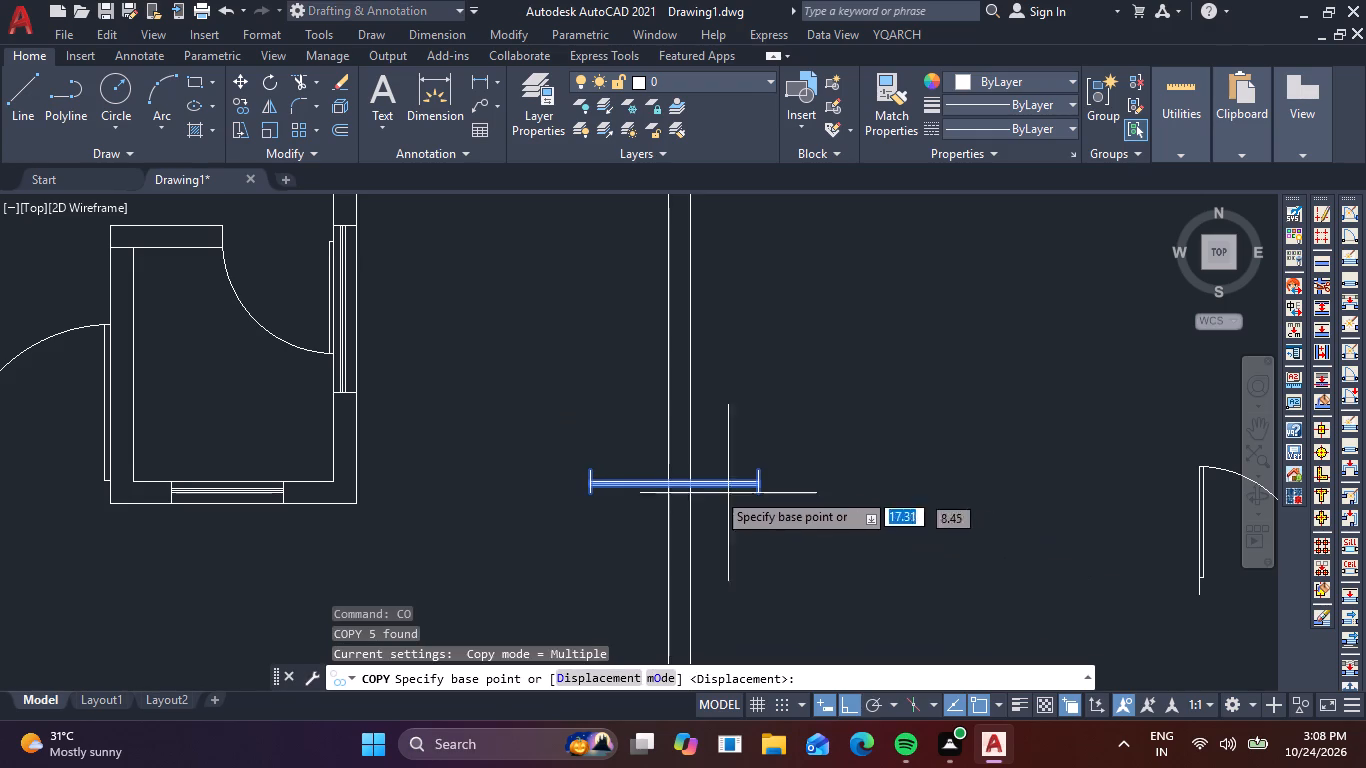
click(592, 474)
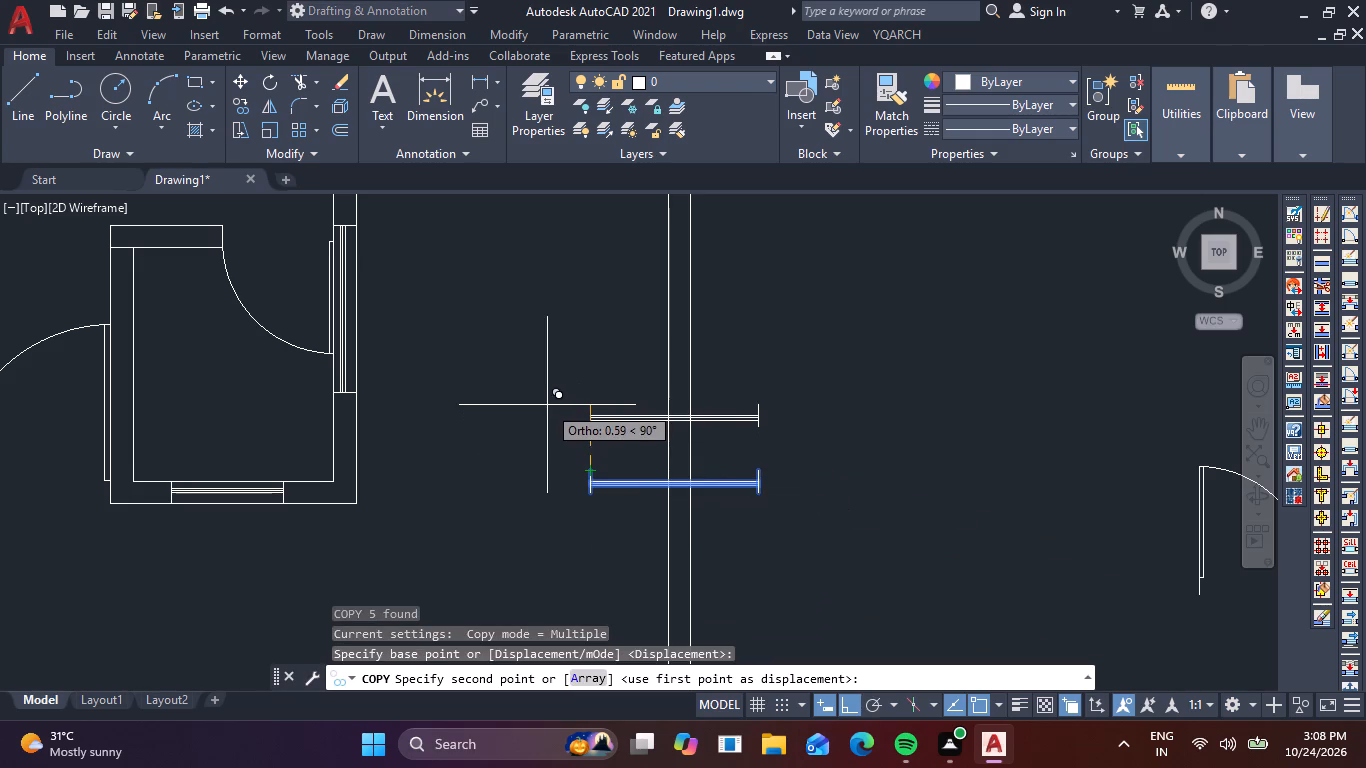
key(F8)
scroll(547, 405, down, 3)
middle_drag(567, 433, 672, 700)
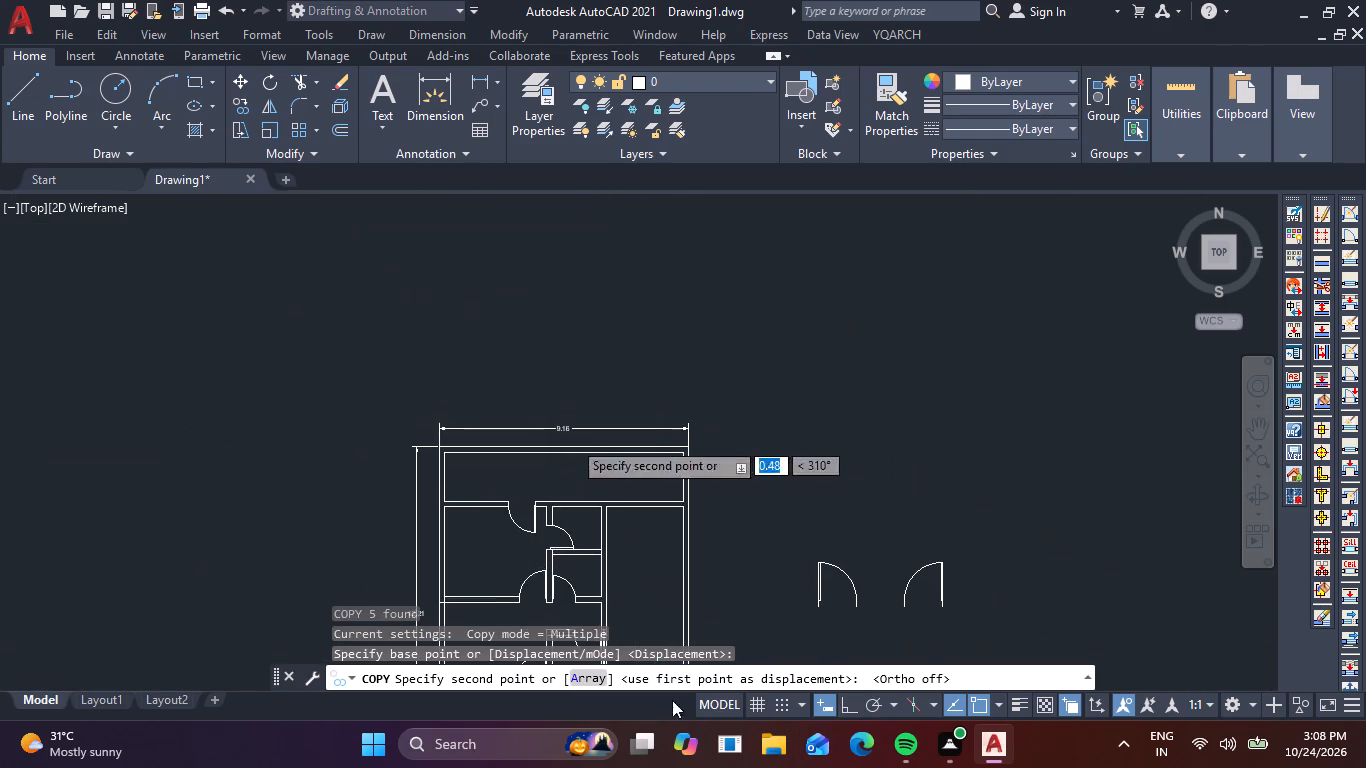
scroll(452, 501, up, 3)
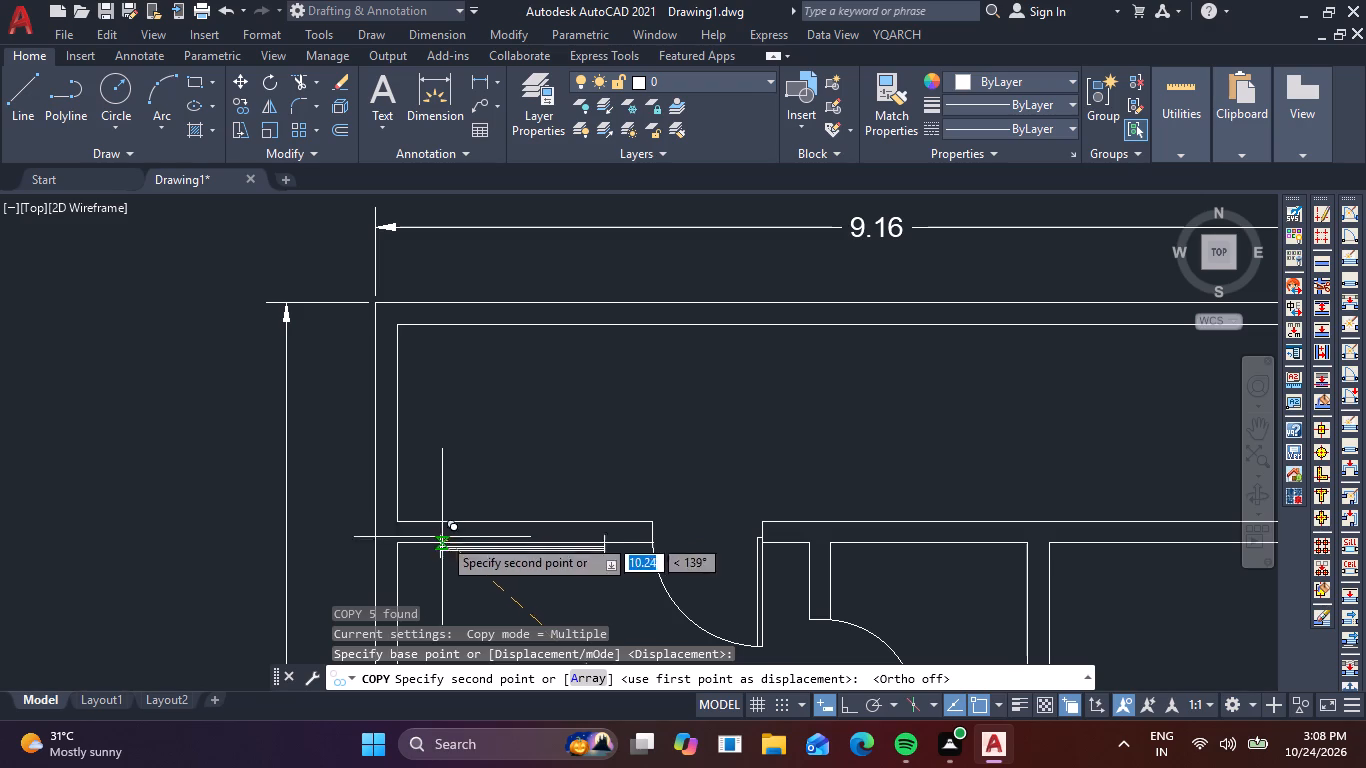
scroll(443, 537, up, 3)
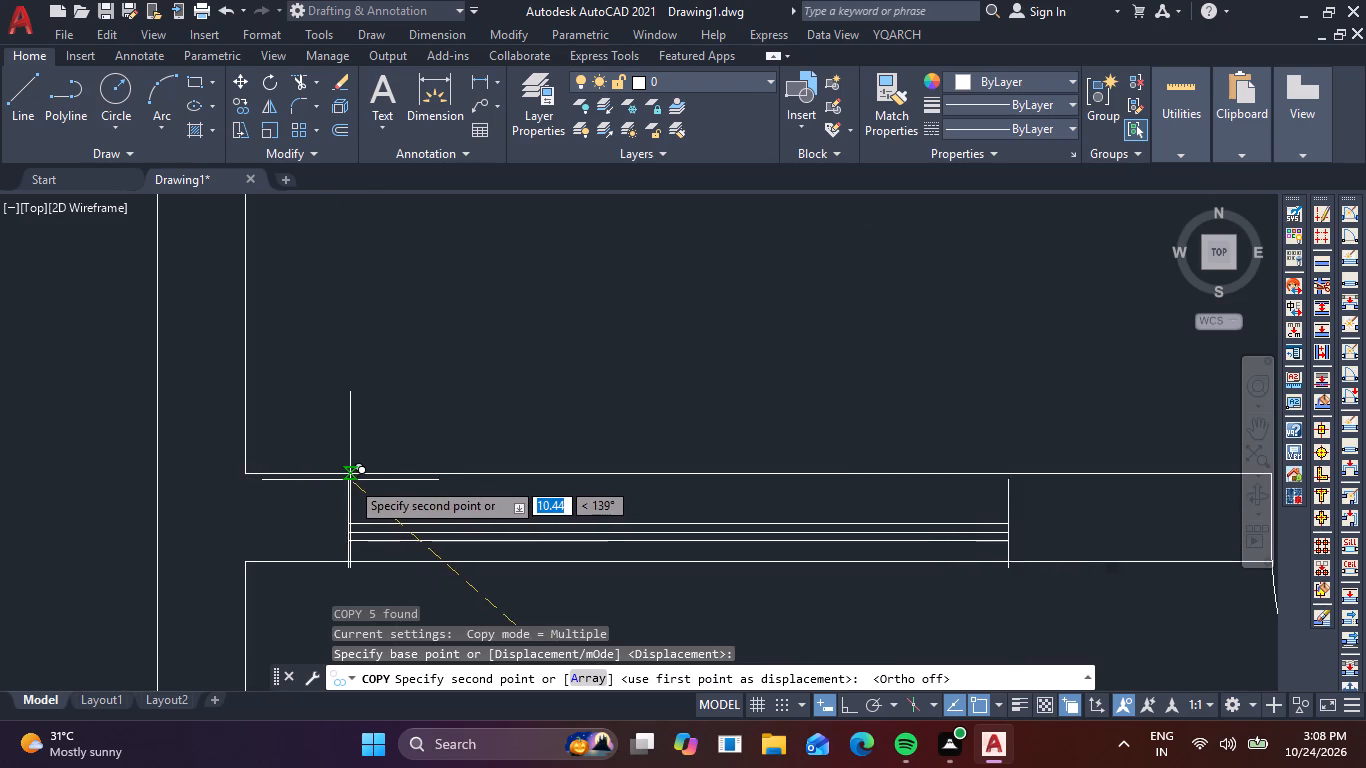
click(374, 479)
scroll(468, 607, down, 2)
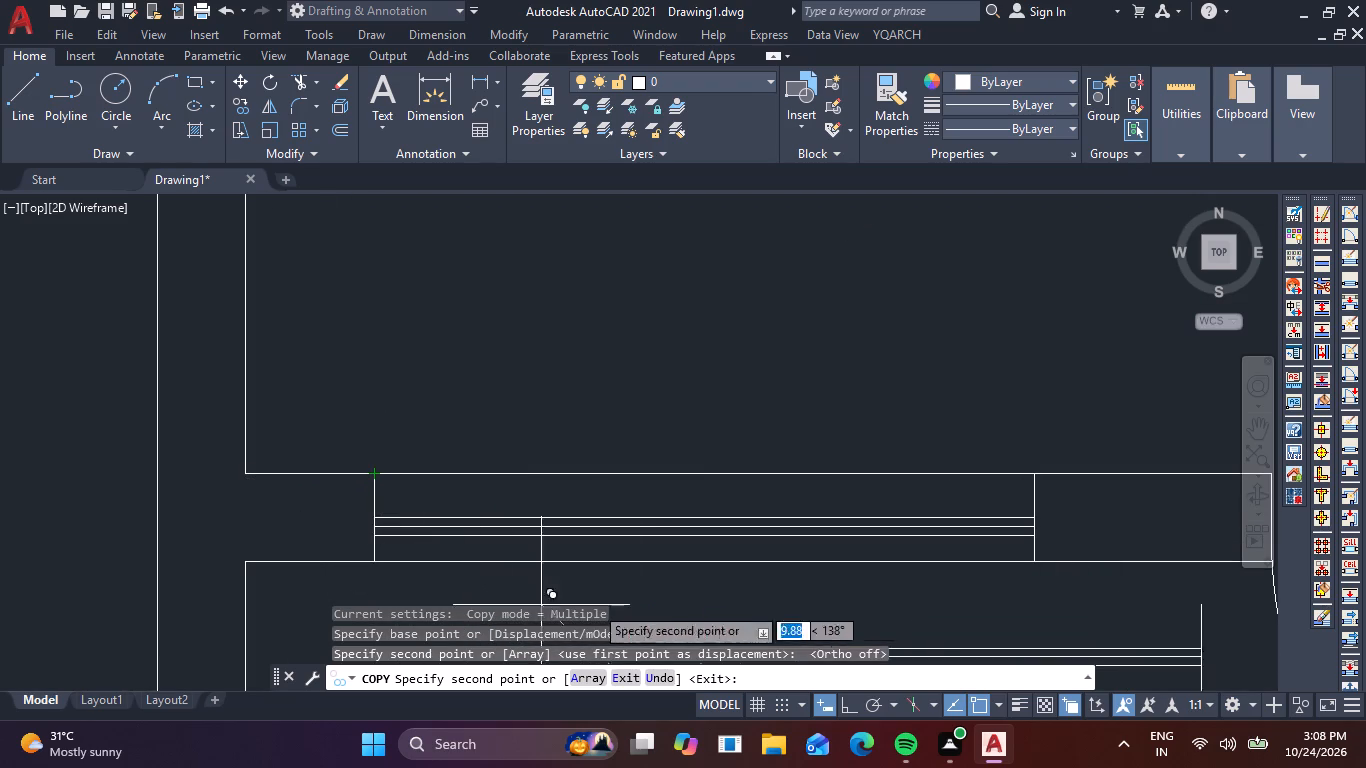
scroll(715, 574, down, 2)
middle_drag(725, 583, 486, 366)
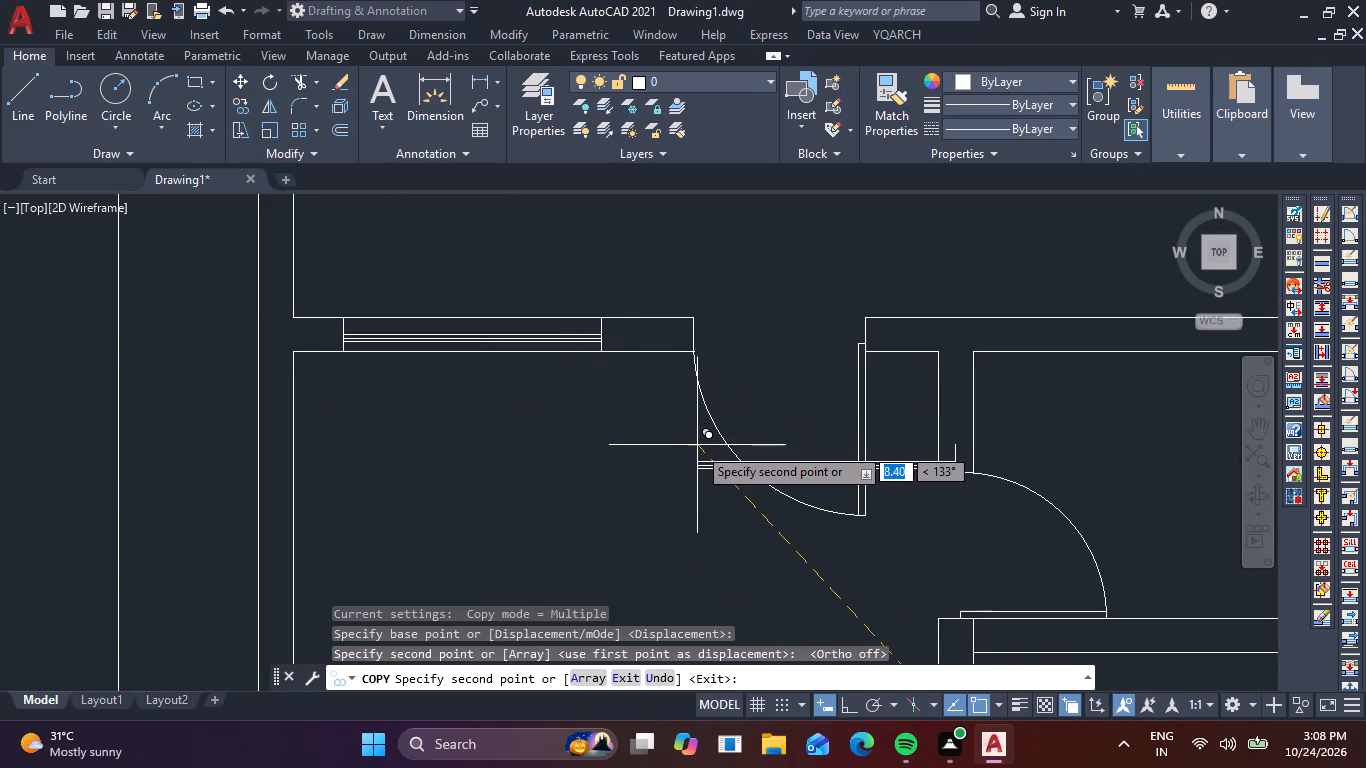
key(Escape)
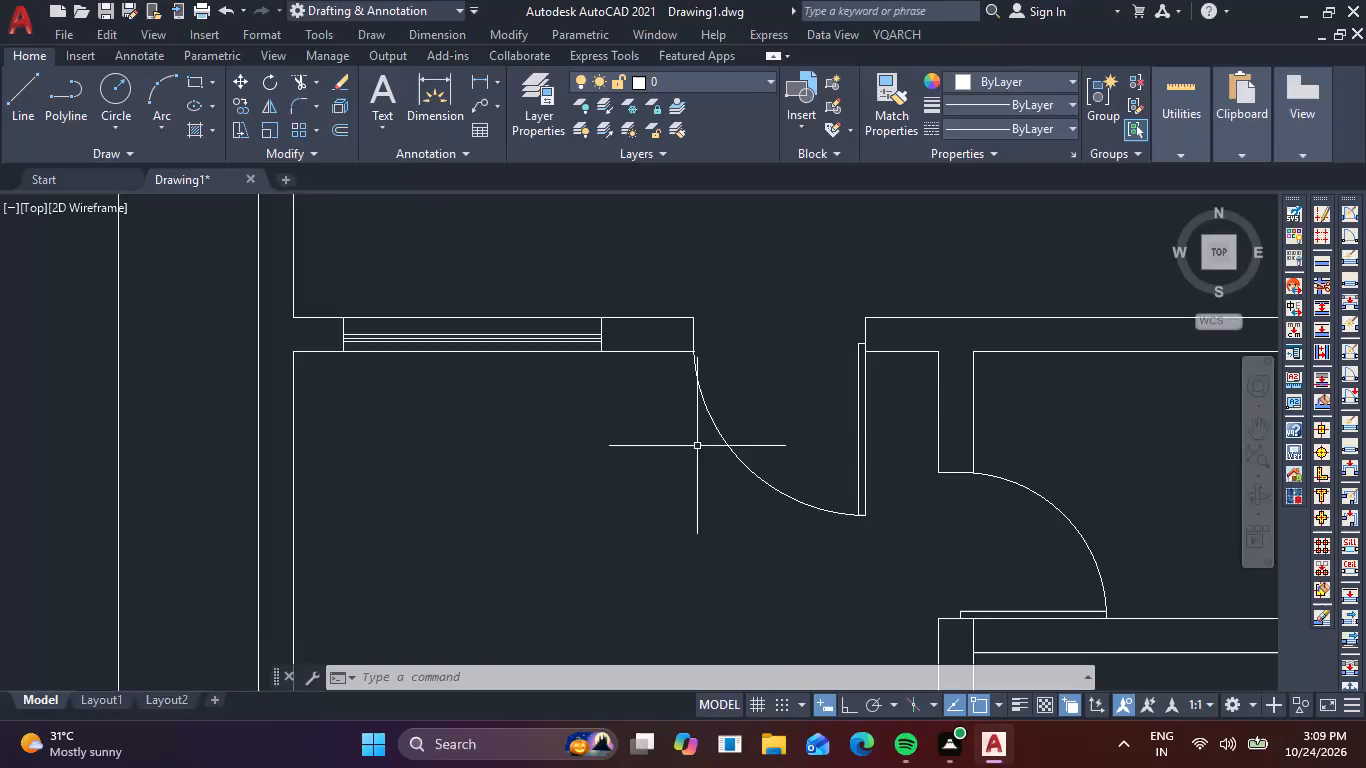
scroll(697, 446, down, 2)
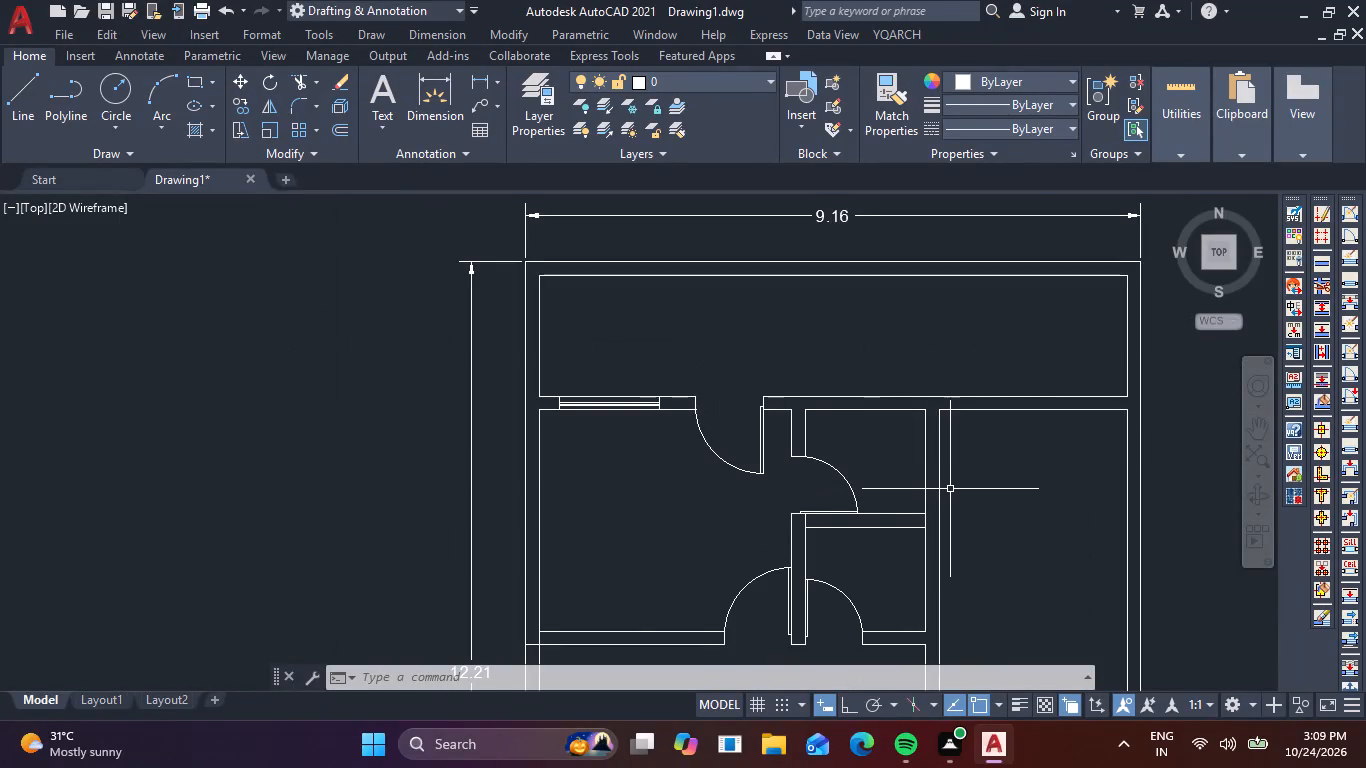
middle_drag(928, 489, 666, 460)
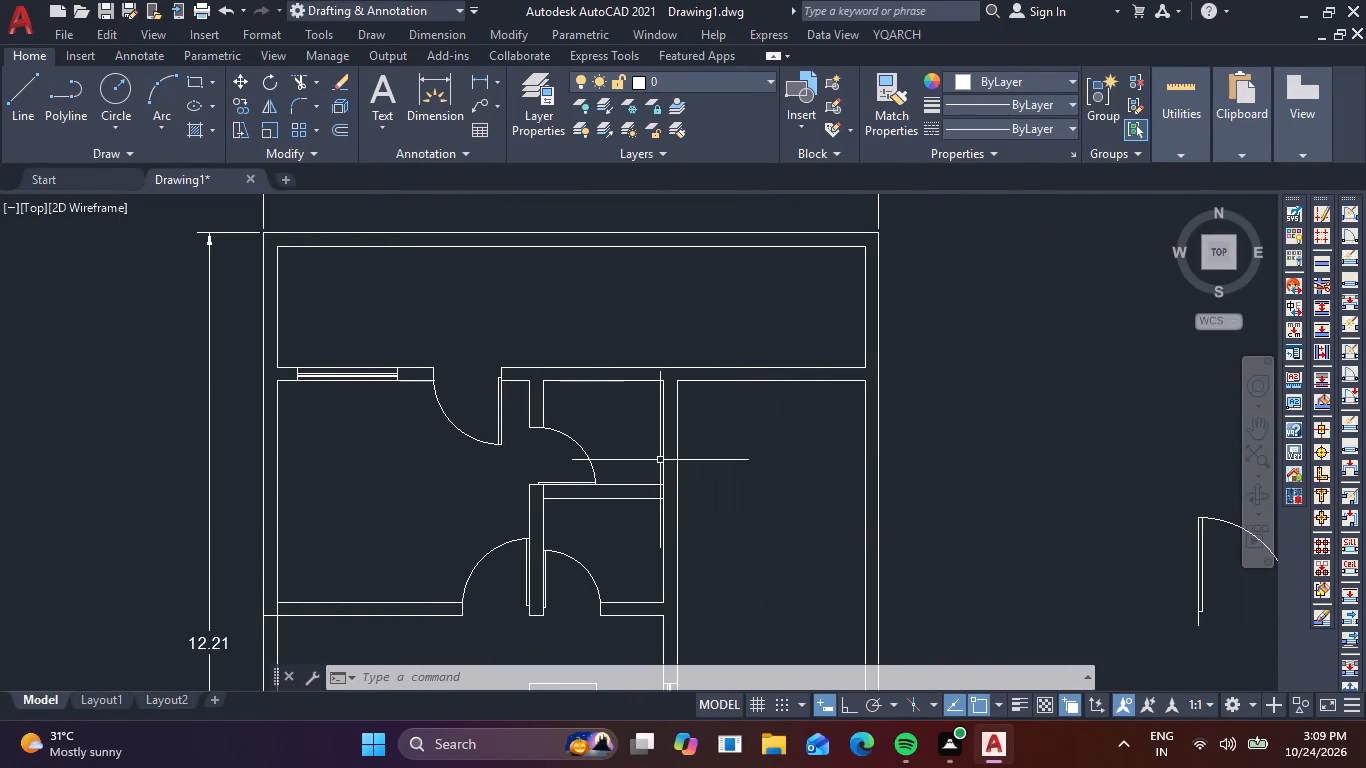
key(Escape)
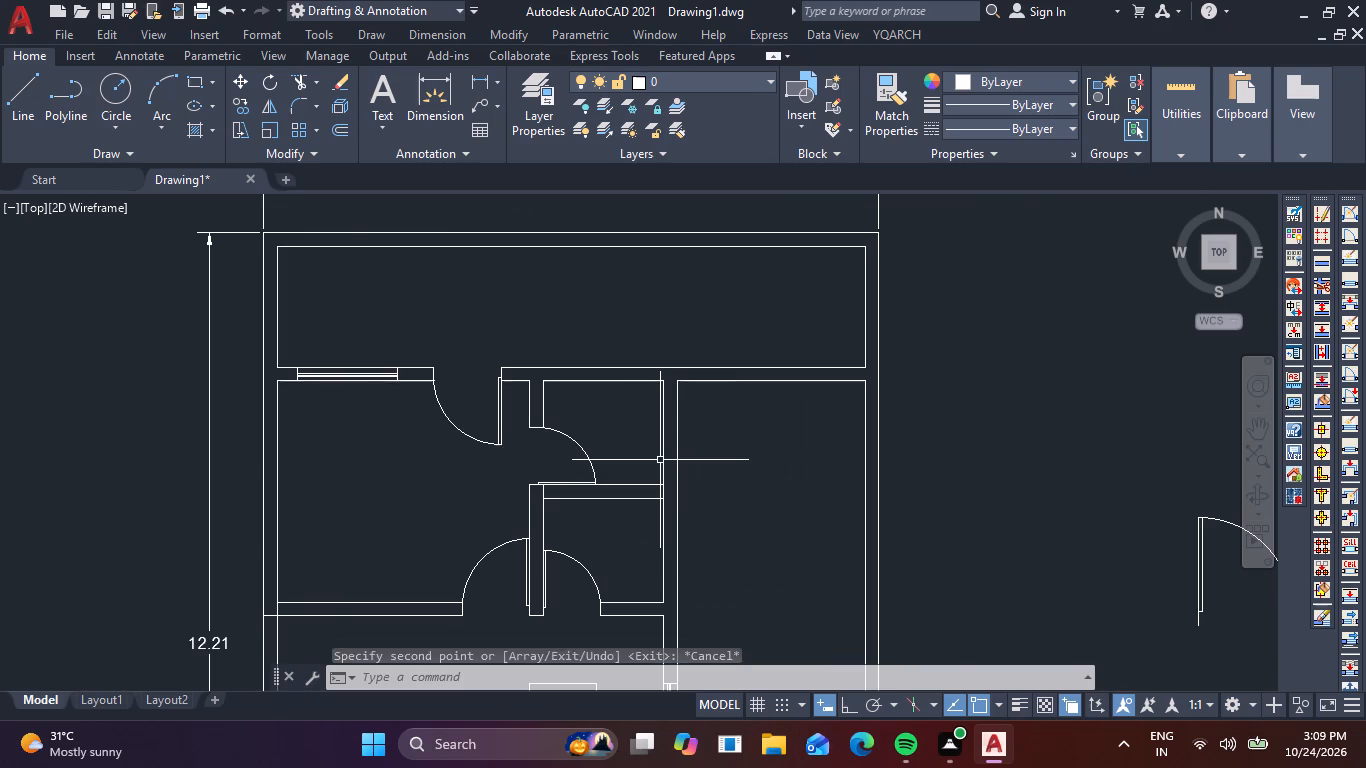
Draw a short line across the top wall of the small upper room, flush with the inner face of its right wall.
scroll(660, 460, down, 3)
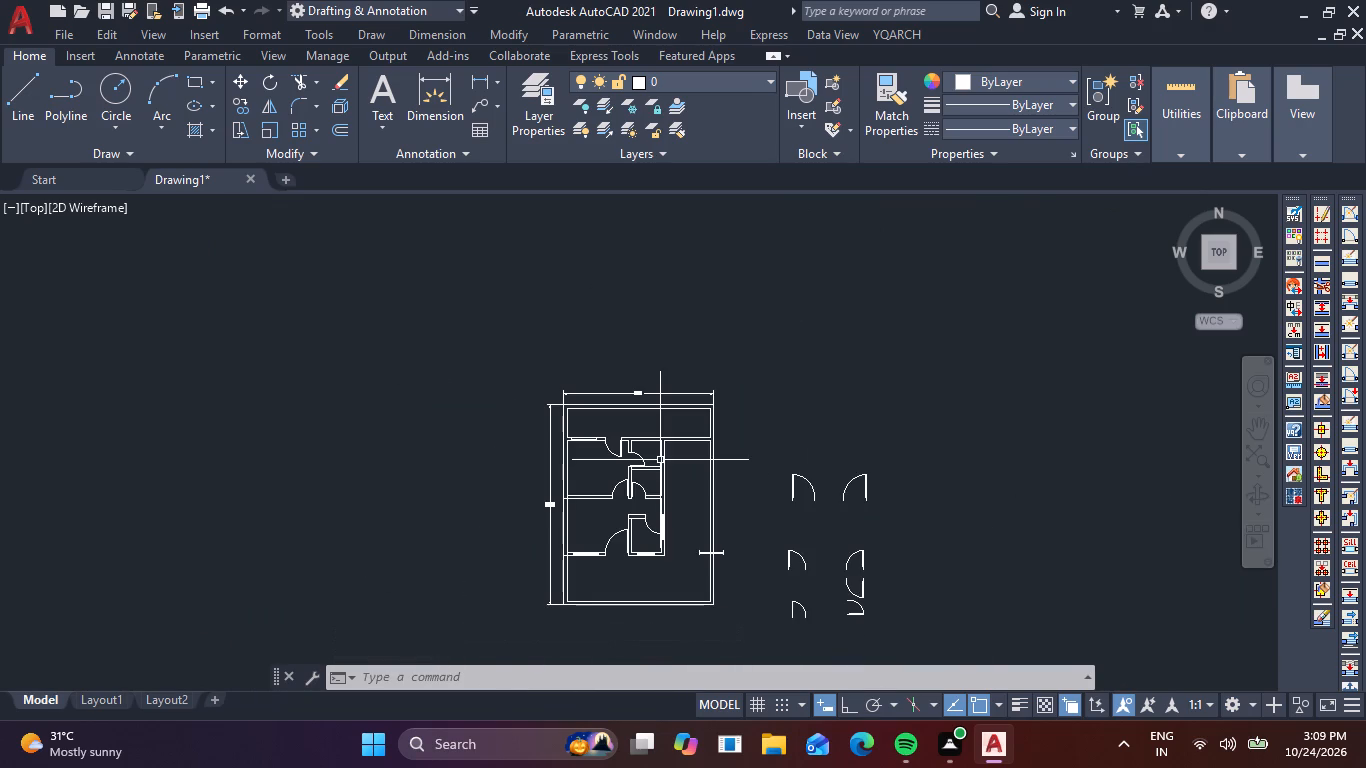
scroll(626, 442, up, 4)
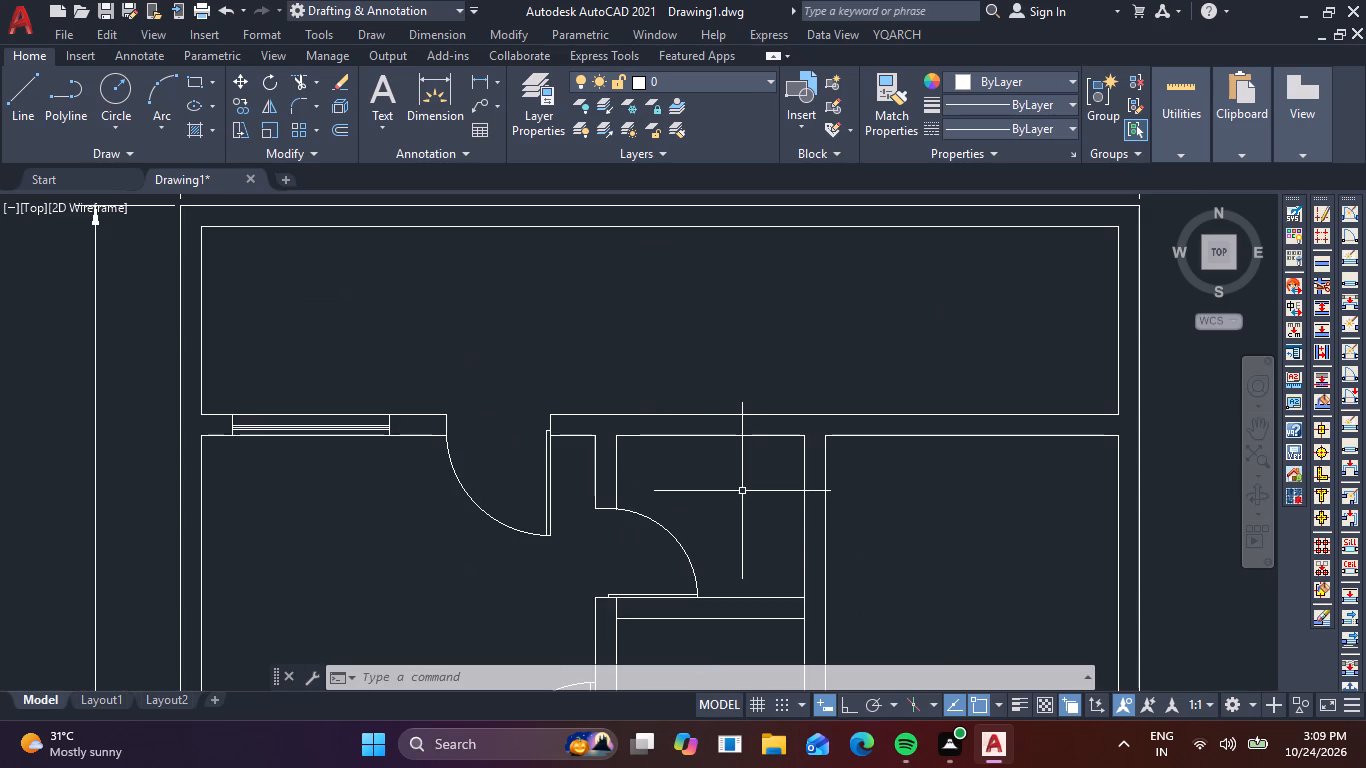
text(l)
key(space)
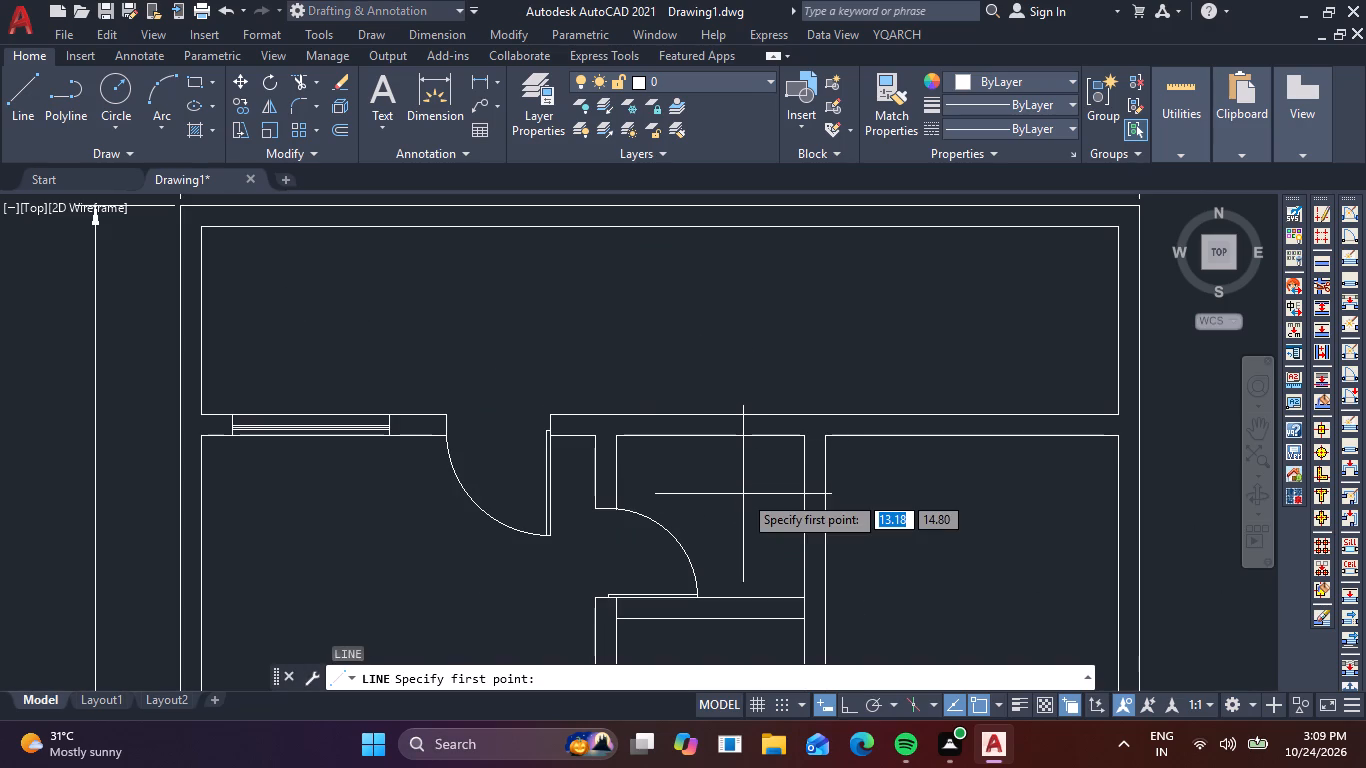
click(806, 440)
click(799, 412)
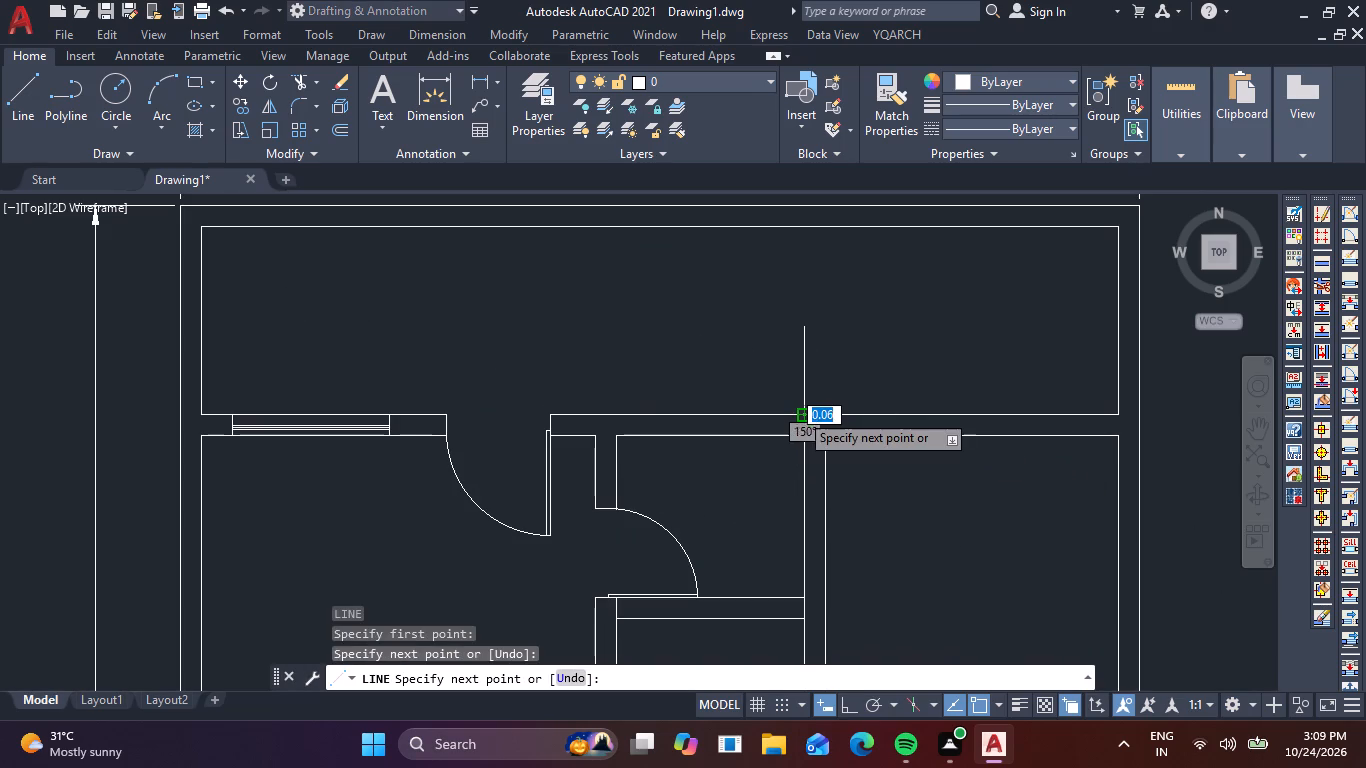
key(space)
Offset the new line across the wall by 0.5 m toward the left to mark the other window end.
key(o)
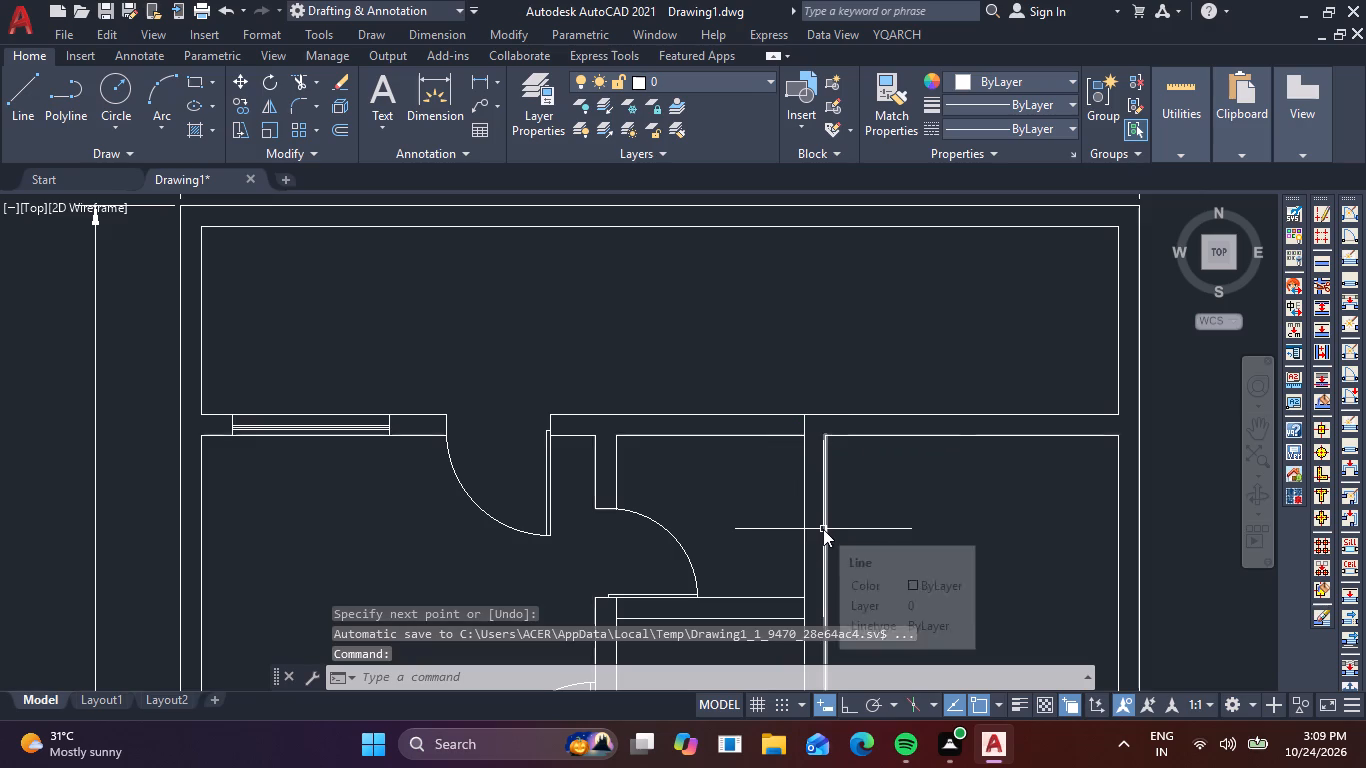
key(Return)
text(.5)
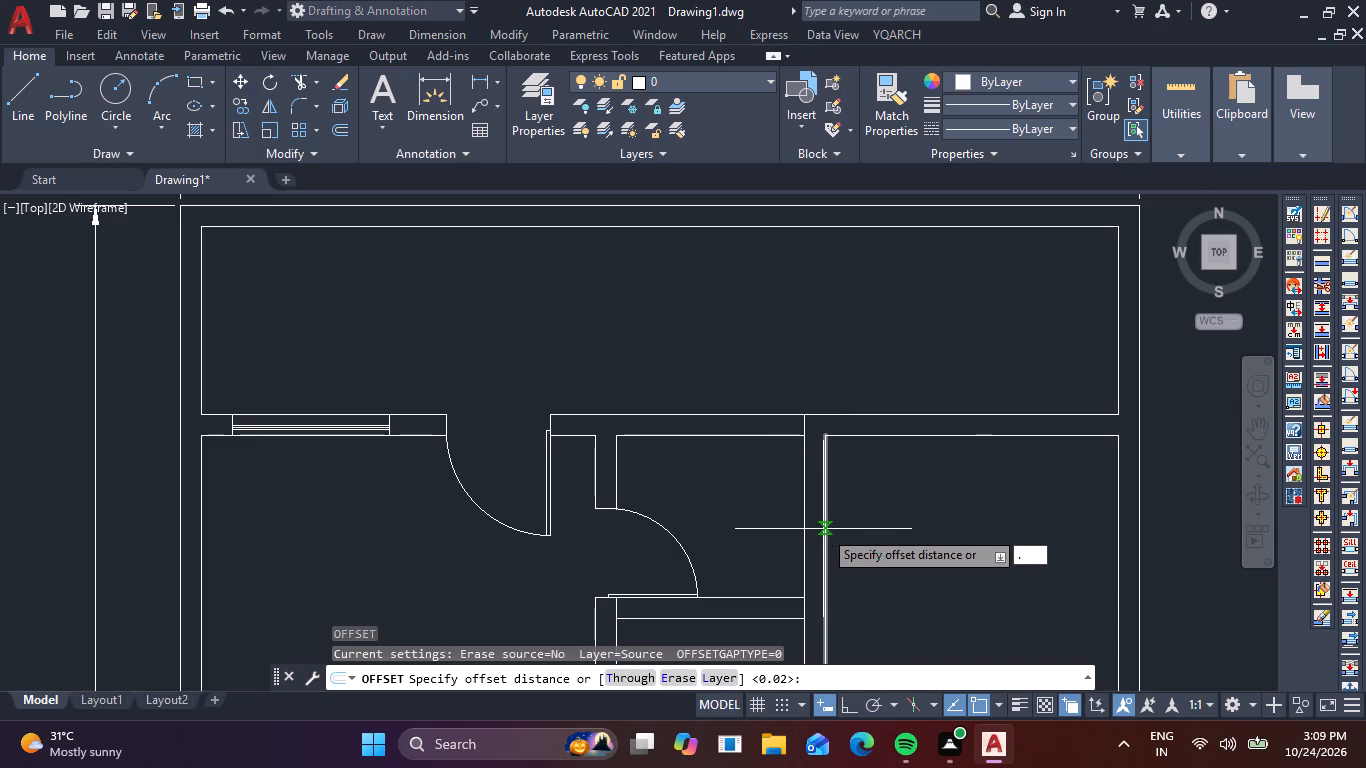
key(Return)
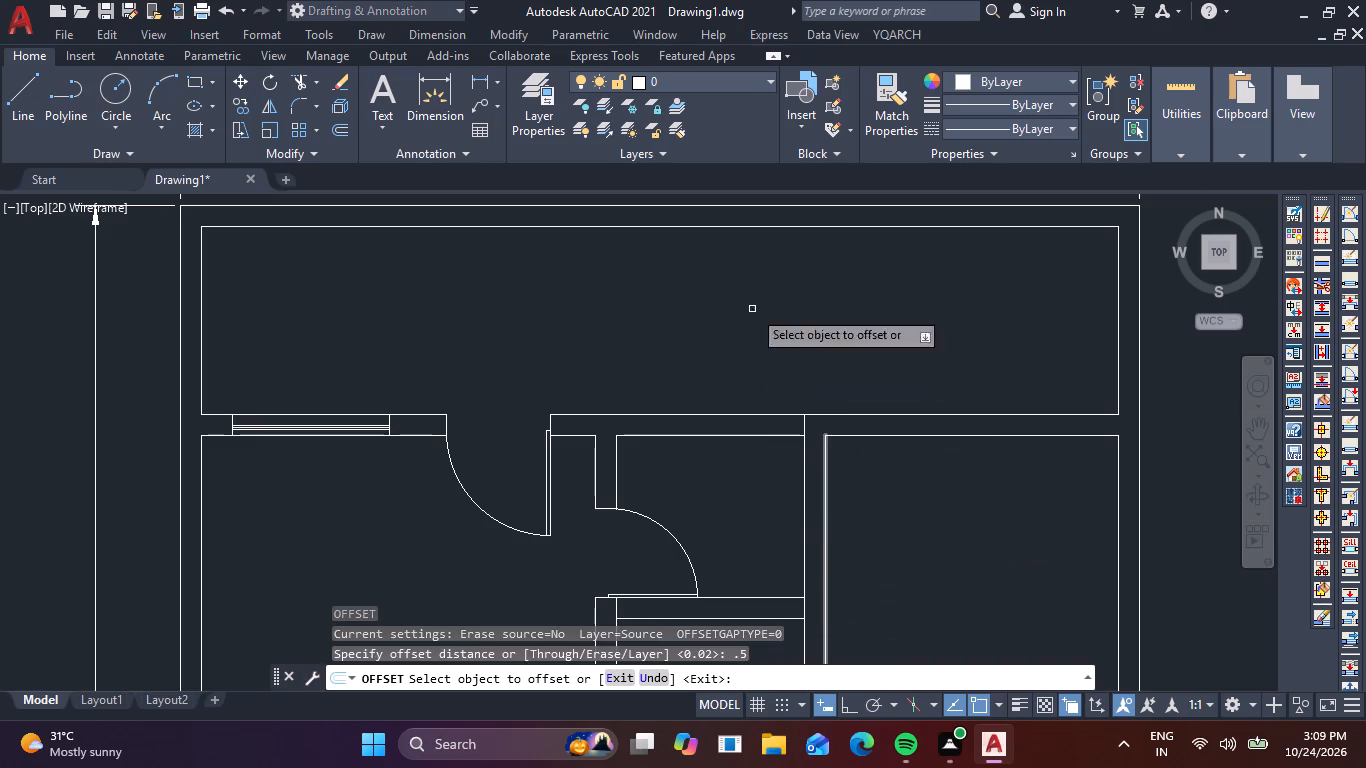
click(804, 429)
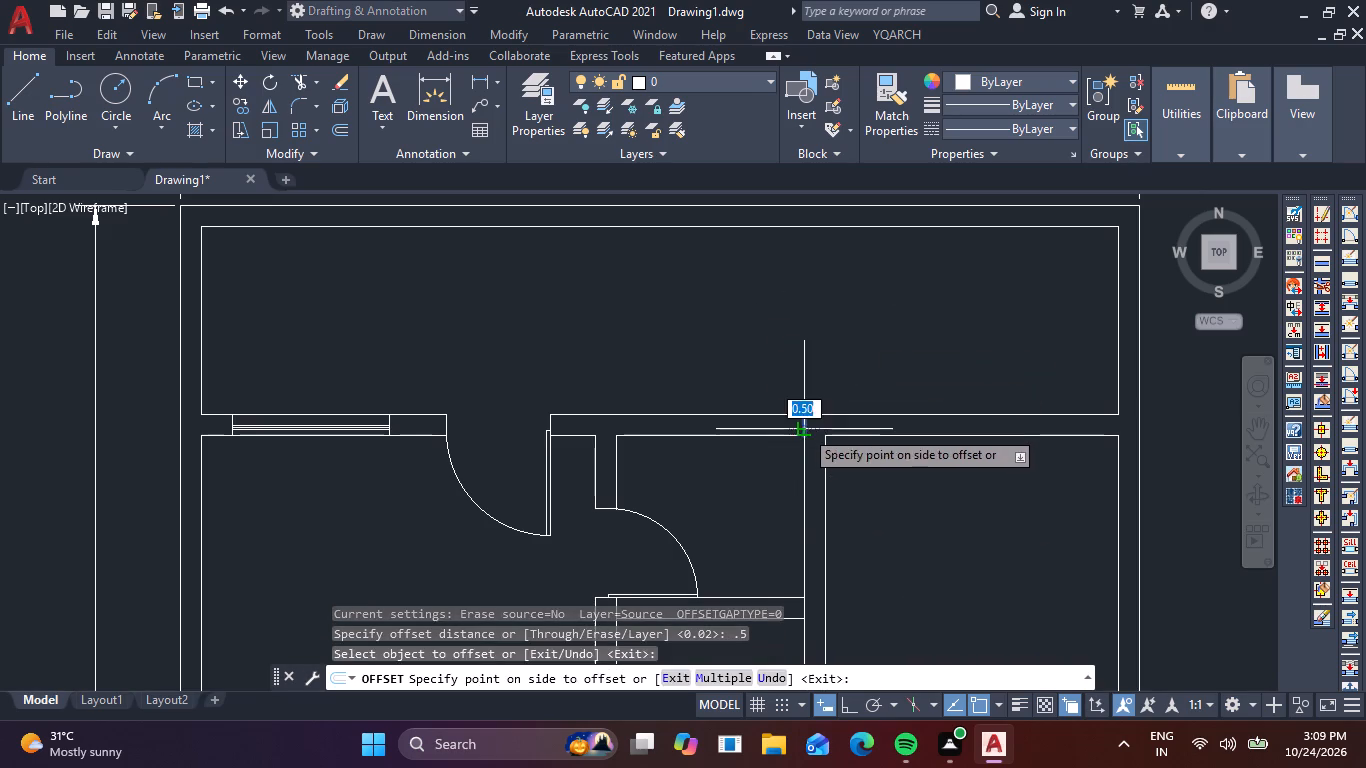
click(677, 461)
key(Escape)
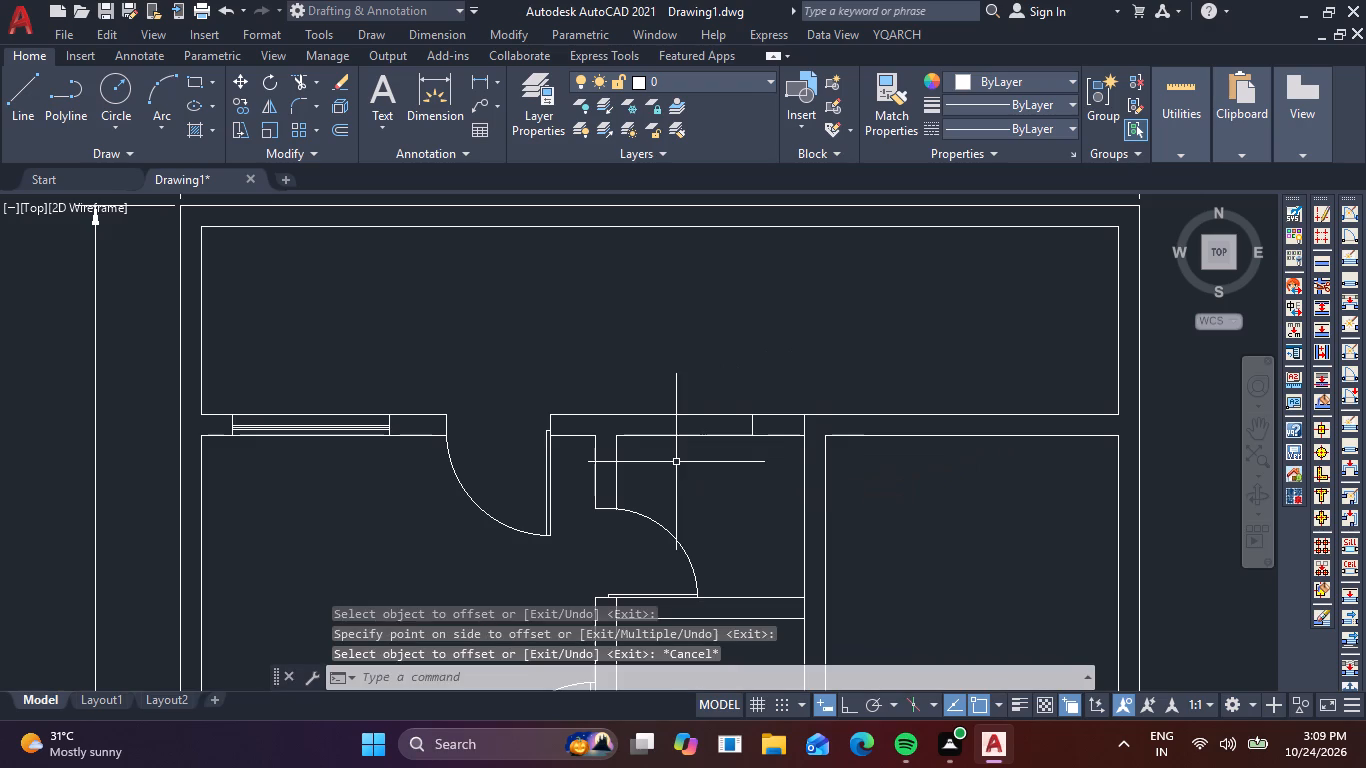
Draw a horizontal line joining the midpoints of the two window end lines in the small upper room's top wall.
text(l)
key(space)
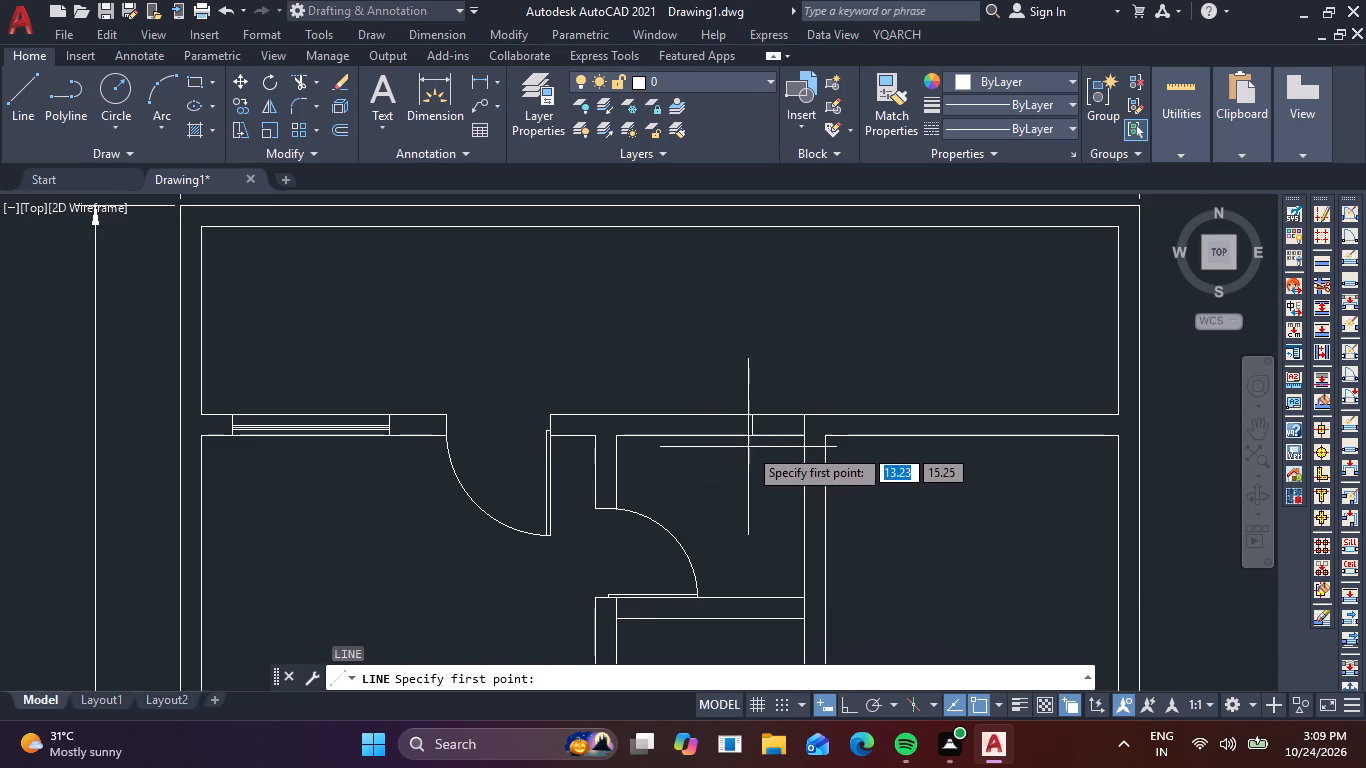
scroll(766, 439, up, 2)
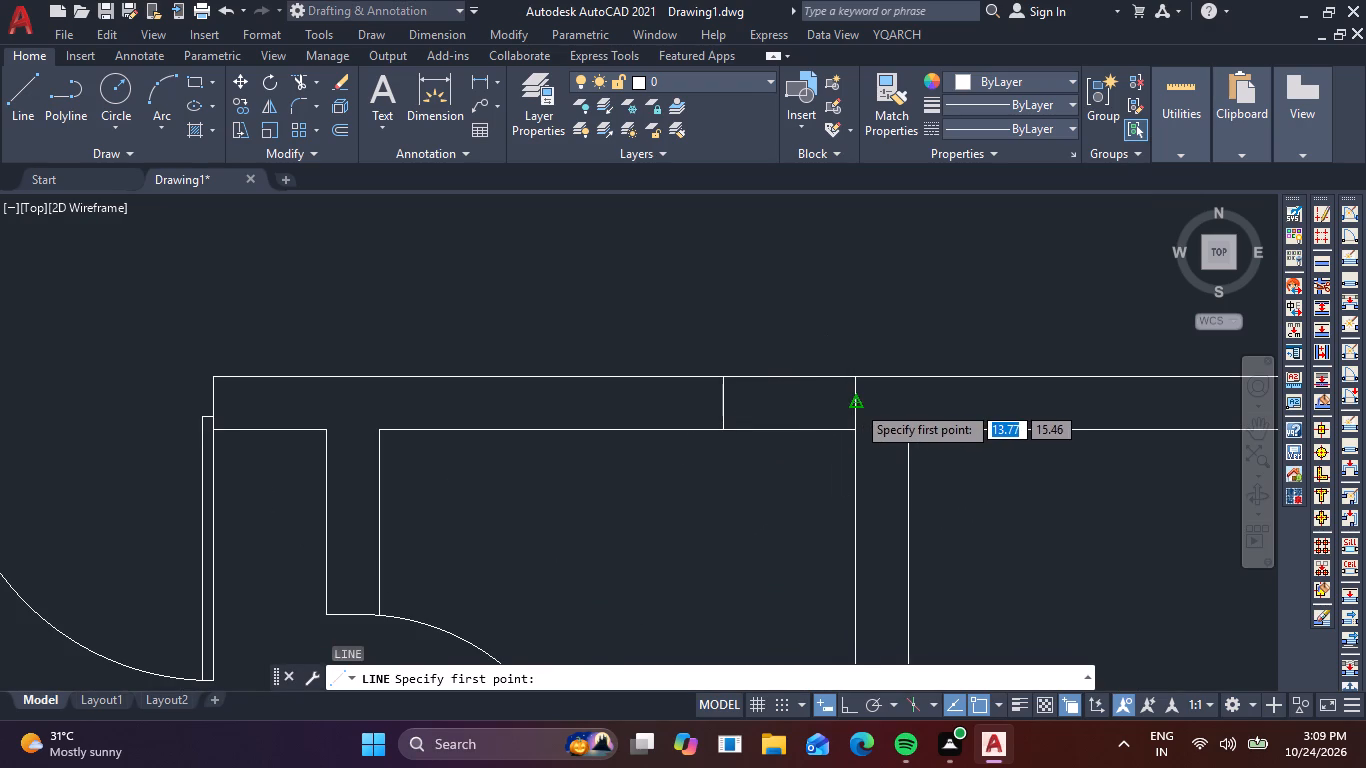
click(856, 404)
click(724, 408)
key(space)
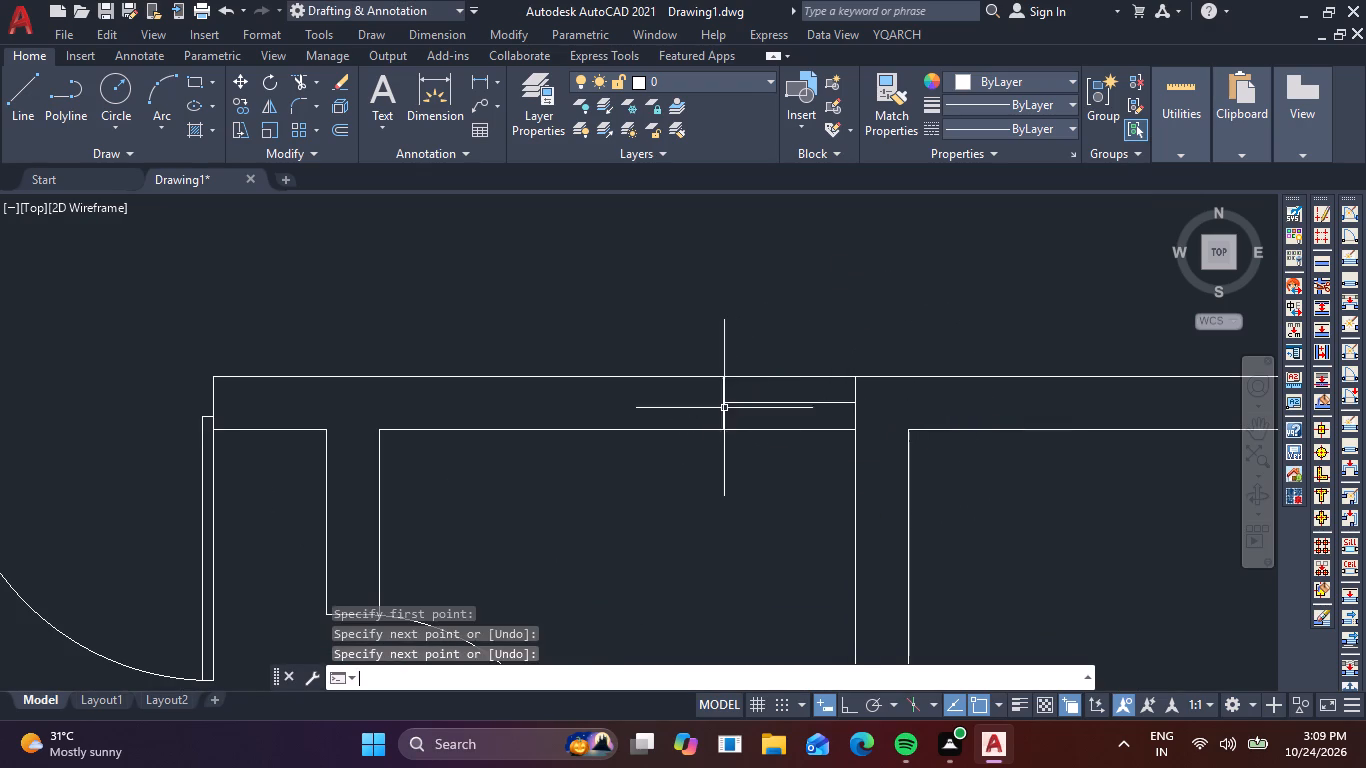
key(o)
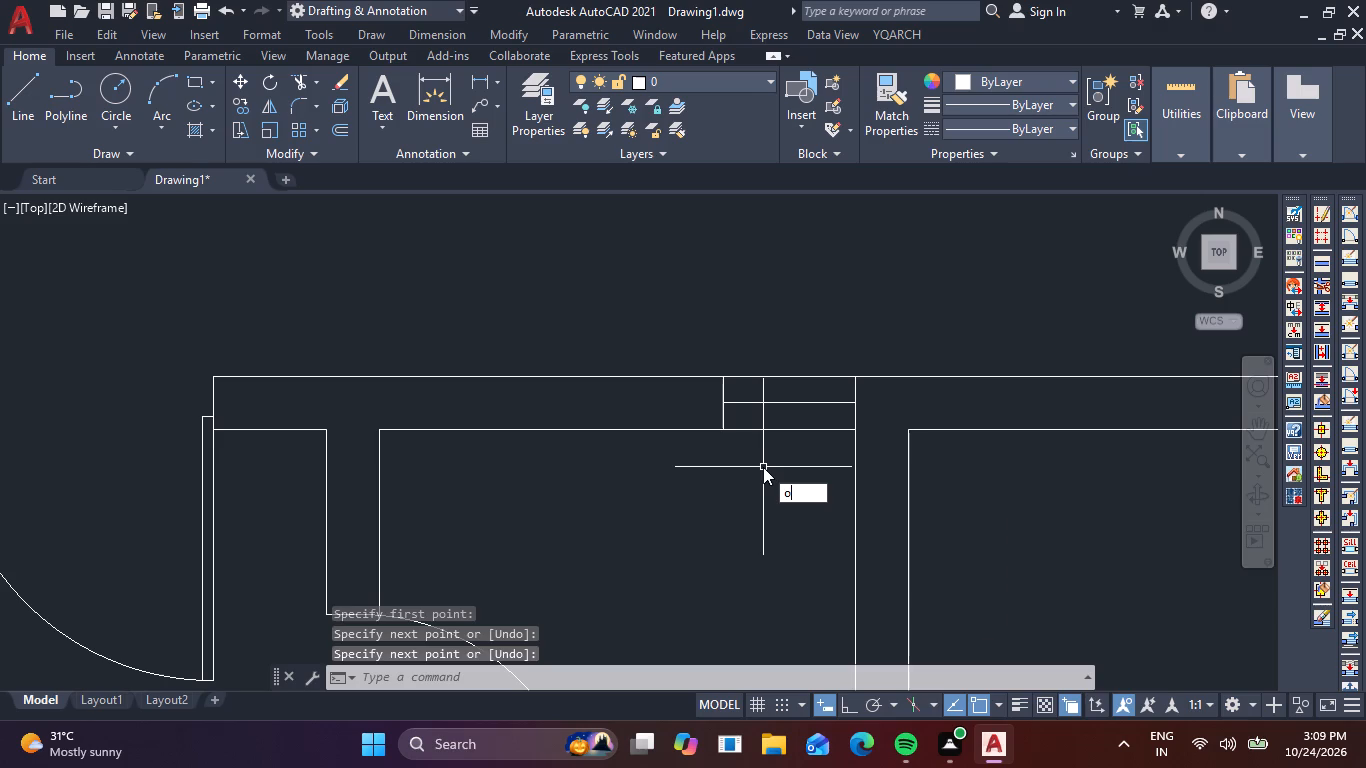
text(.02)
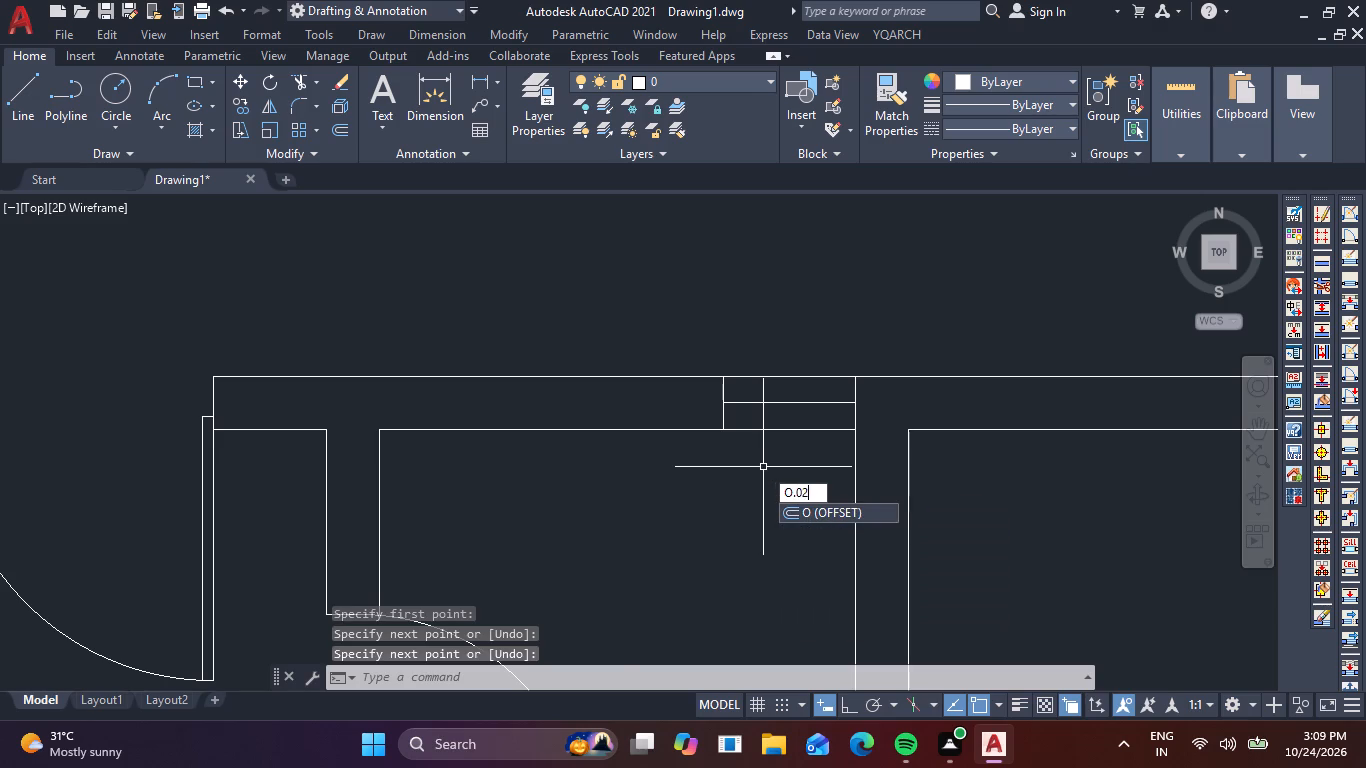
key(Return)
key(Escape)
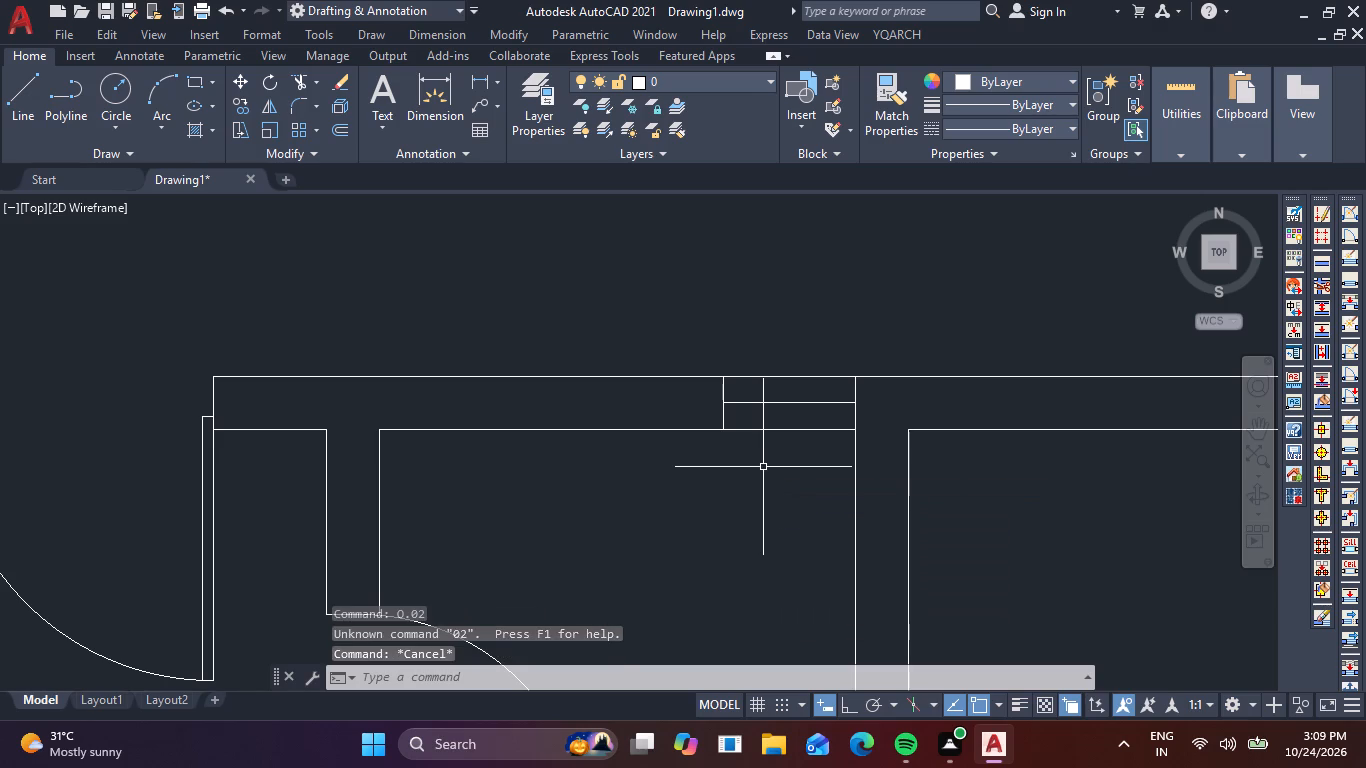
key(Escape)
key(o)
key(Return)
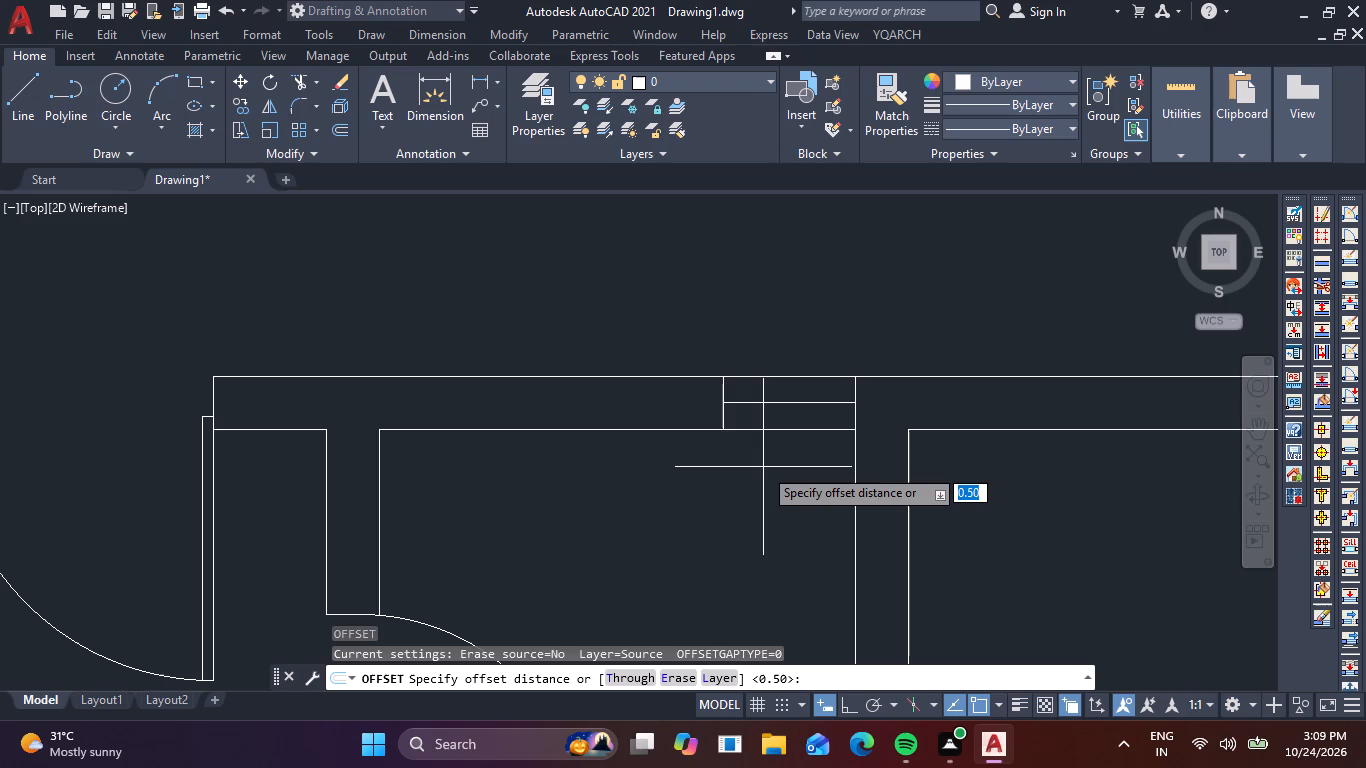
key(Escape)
Offset the small window's middle line downward by 0.02 m twice to form its parallel pane lines.
key(o)
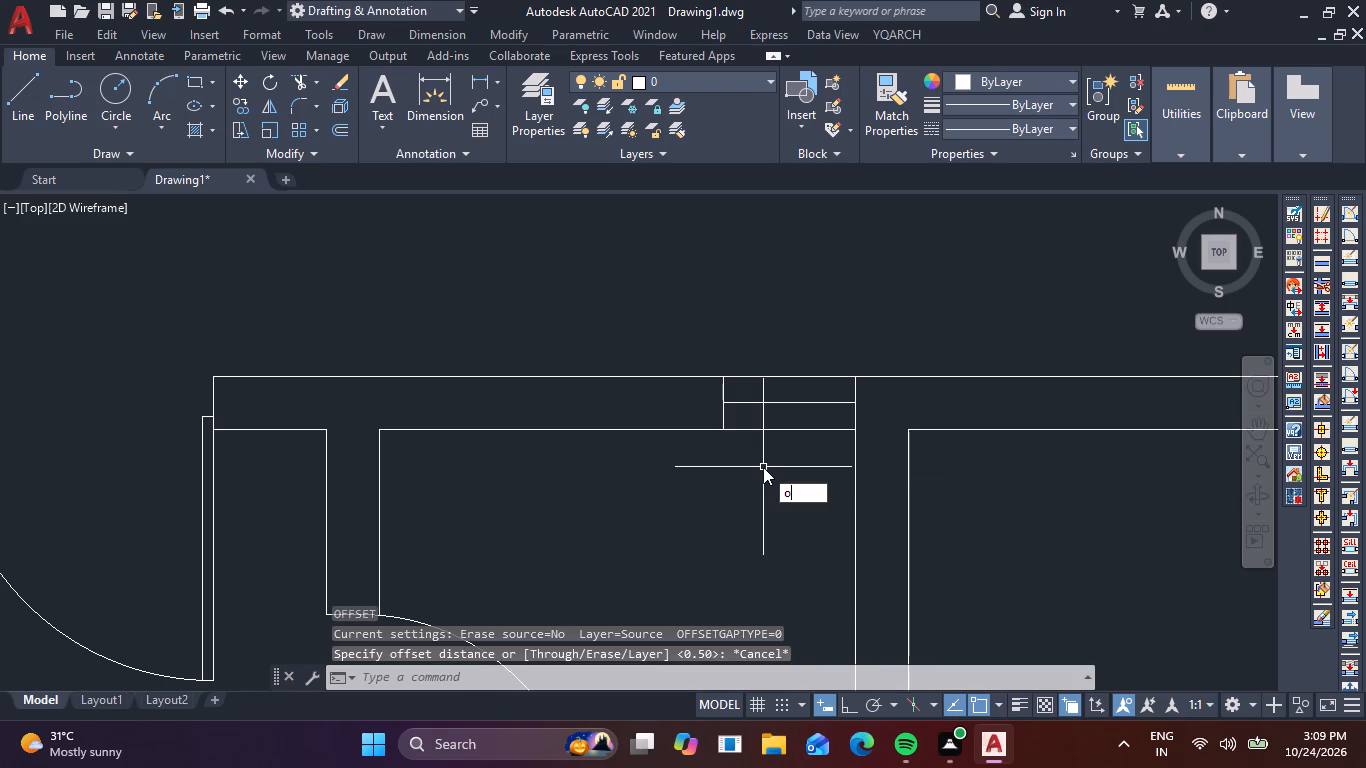
key(Return)
key(period)
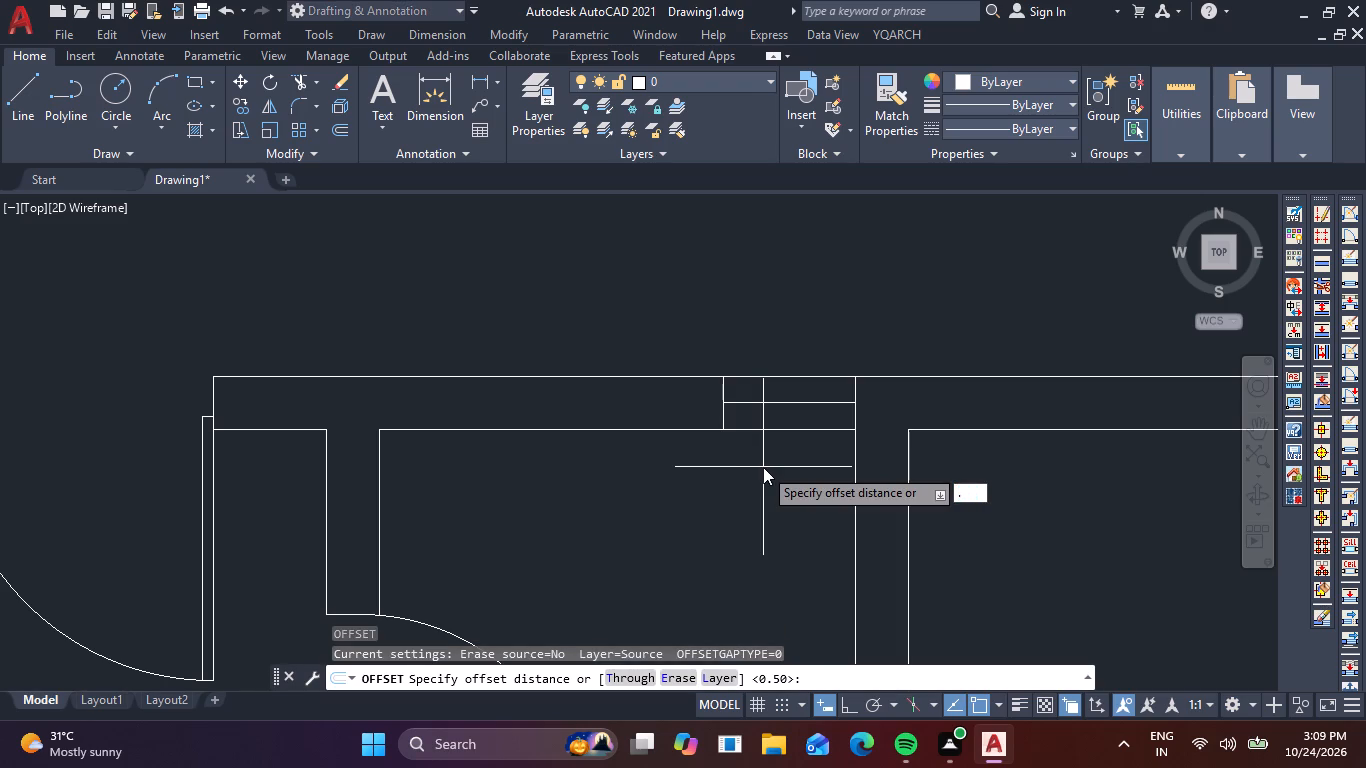
text(02)
key(Return)
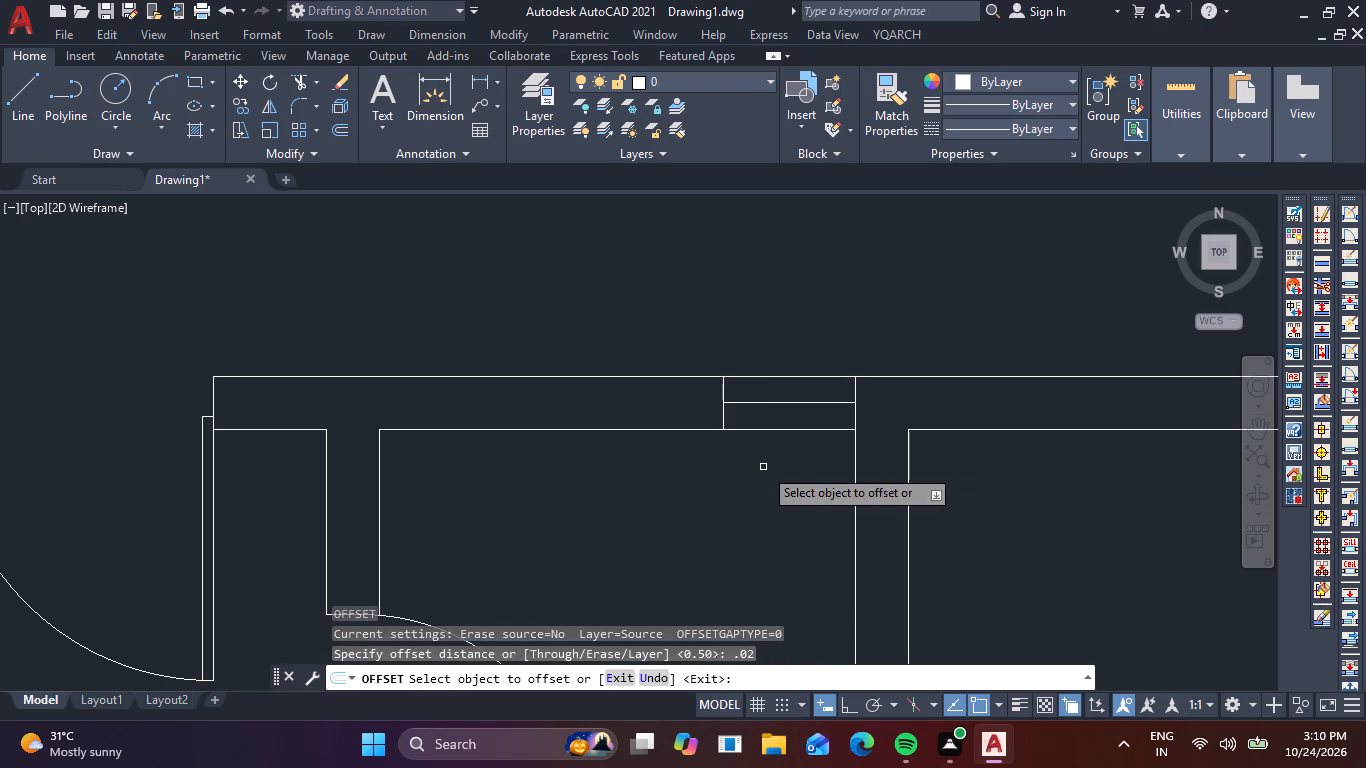
click(838, 401)
click(815, 473)
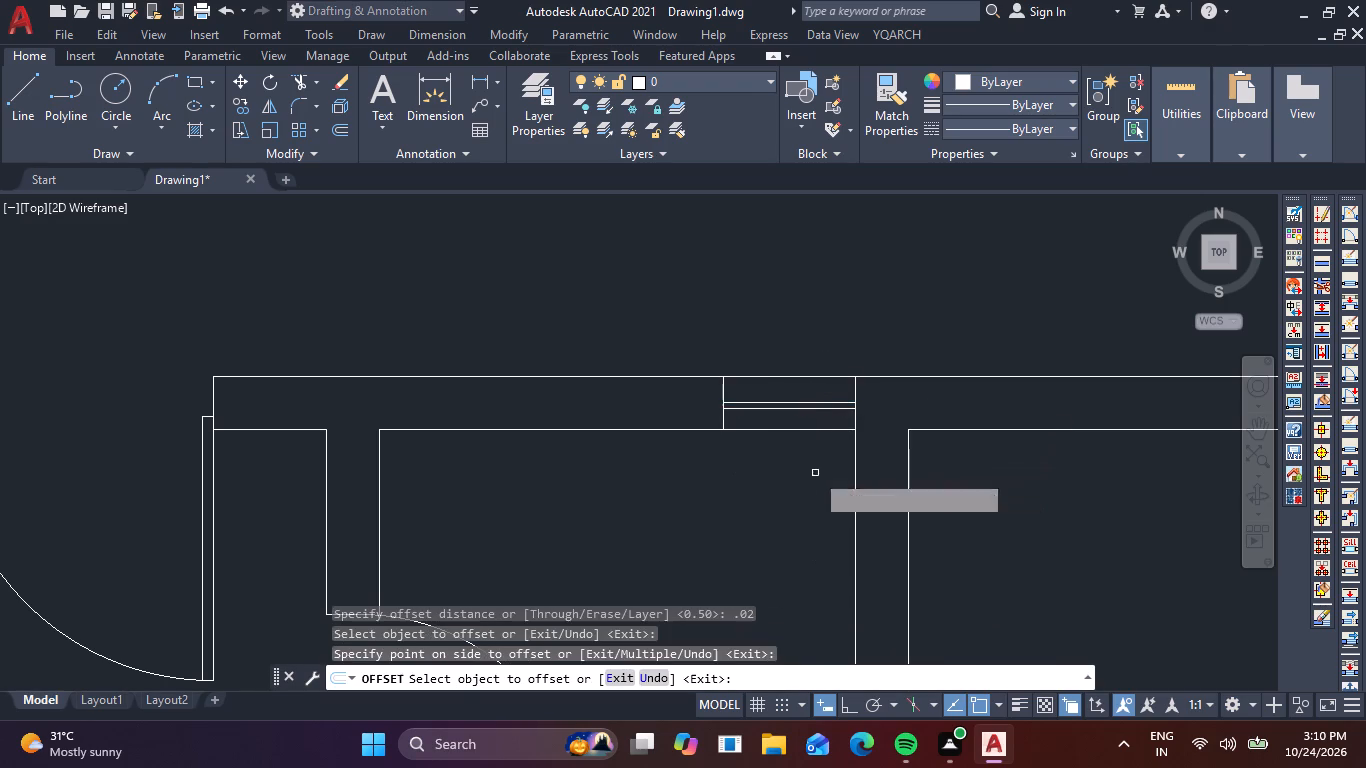
click(825, 409)
click(800, 491)
key(Escape)
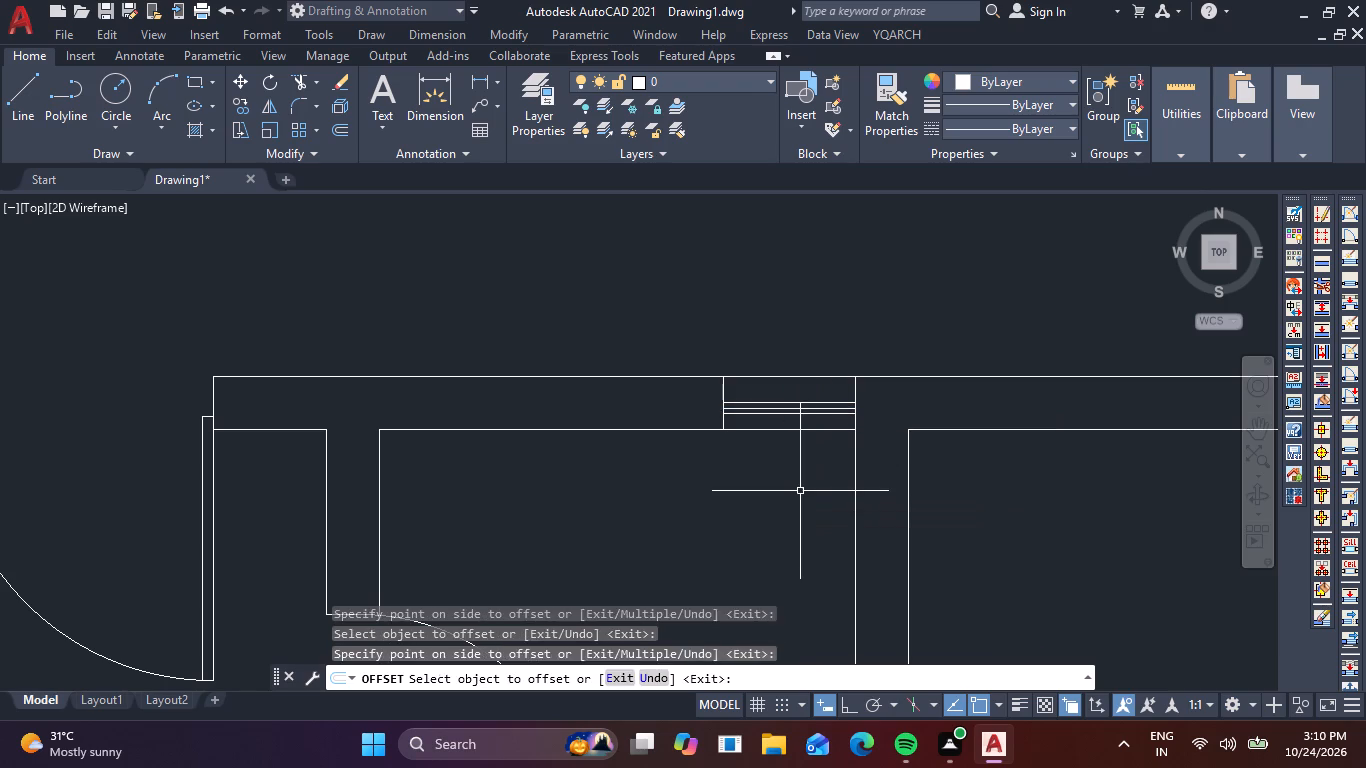
Move the vertical window in the small lower room's right wall about 0.57 m down along the wall.
scroll(800, 491, down, 2)
middle_drag(910, 536, 855, 436)
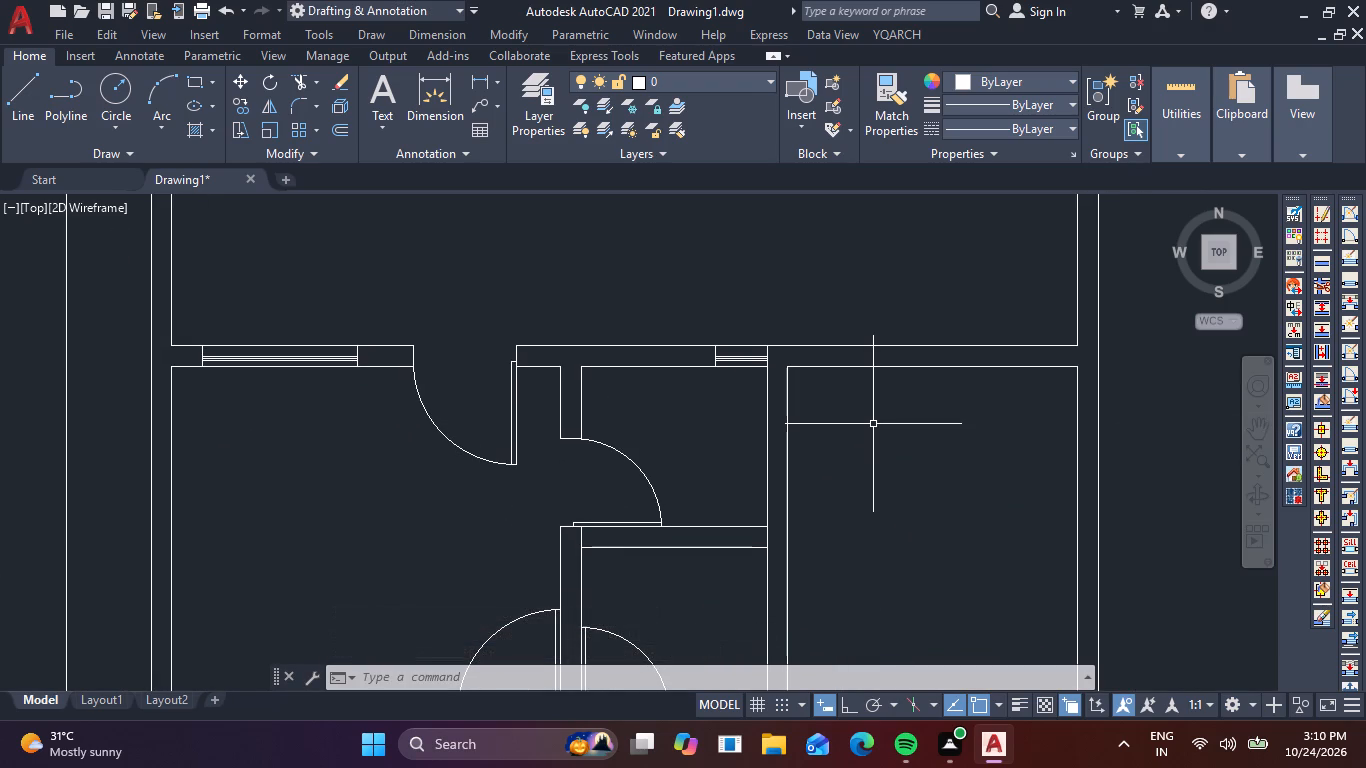
scroll(874, 432, down, 2)
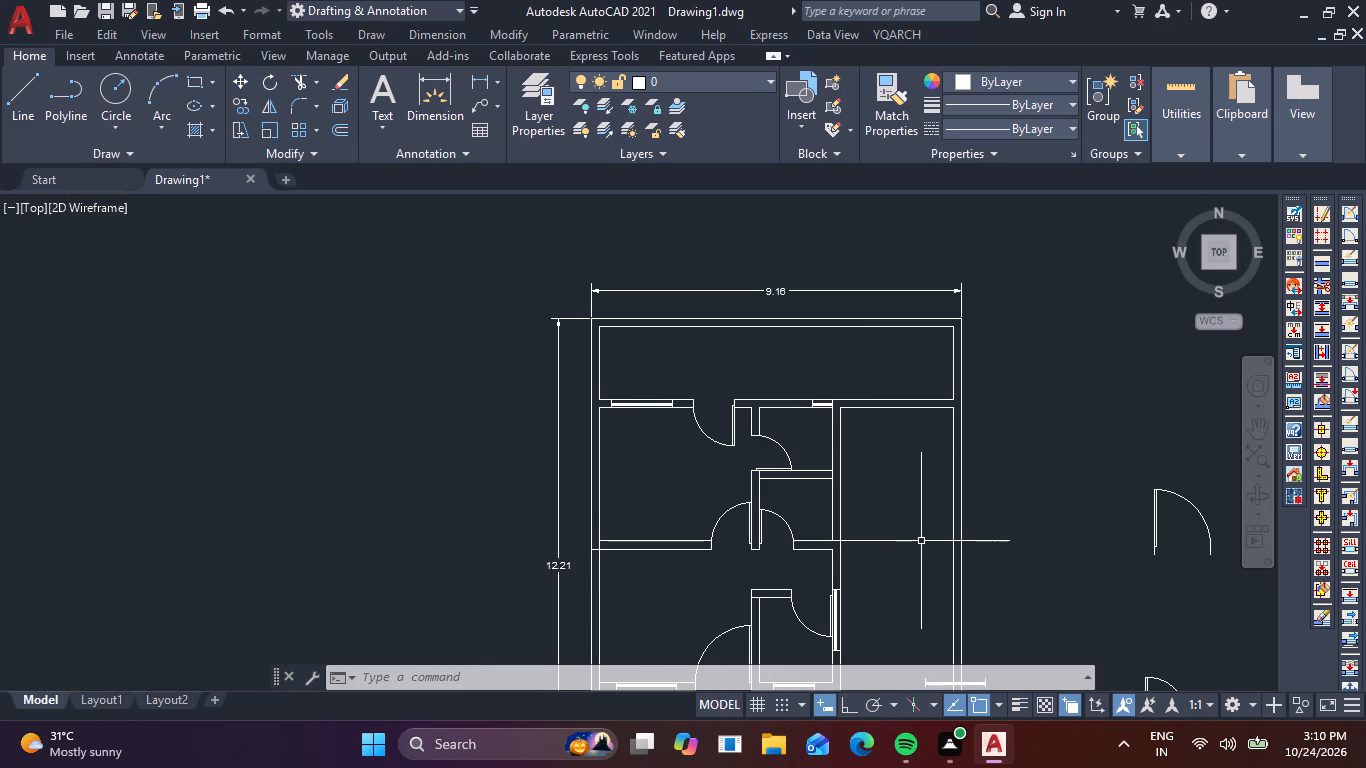
middle_drag(908, 519, 858, 368)
scroll(837, 402, down, 1)
scroll(821, 421, up, 4)
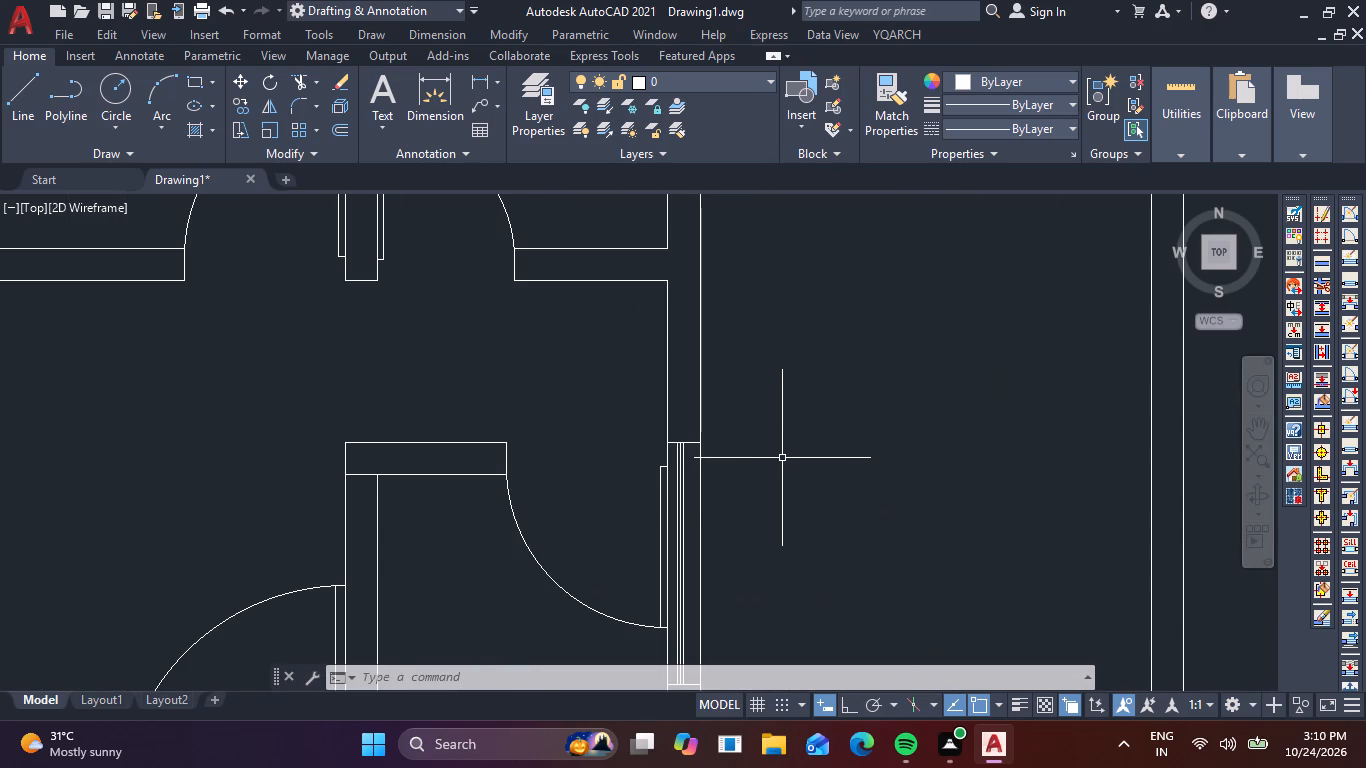
middle_drag(771, 495, 766, 376)
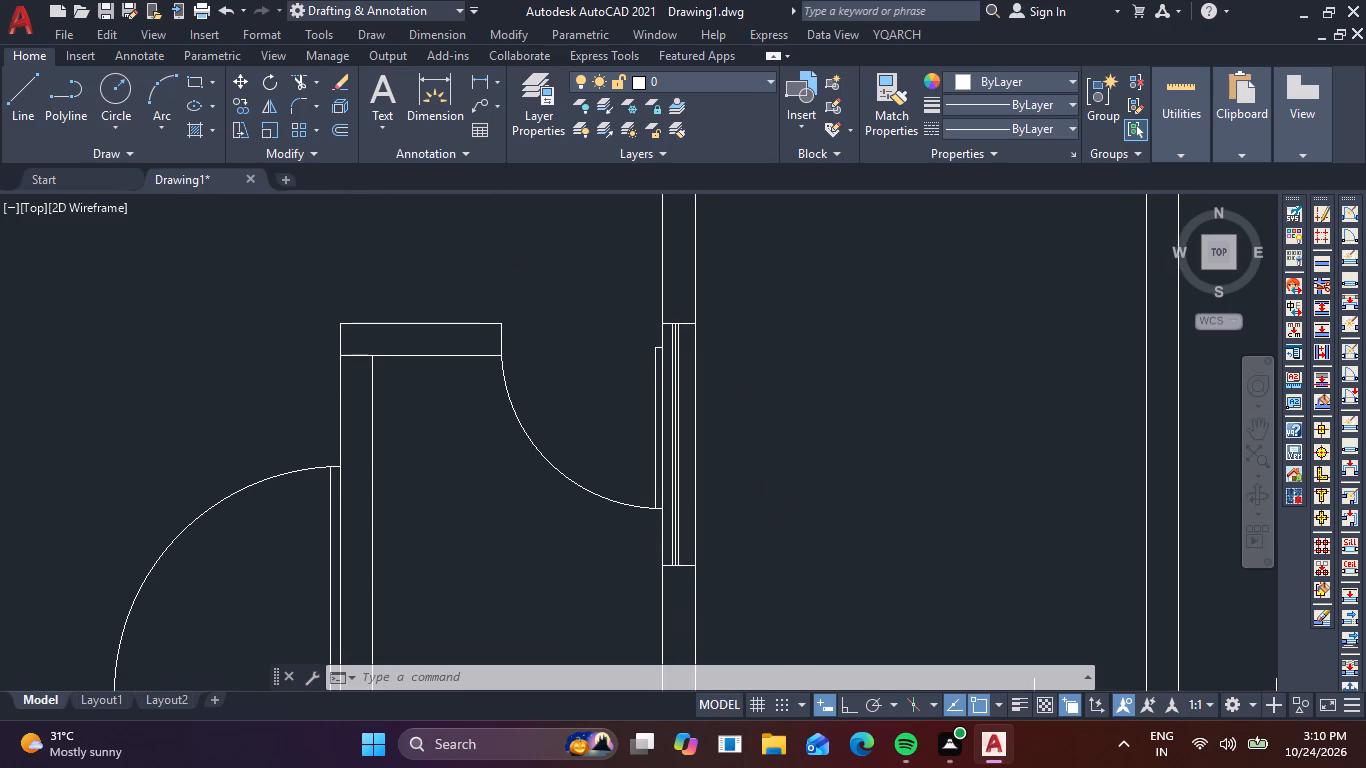
click(689, 598)
scroll(671, 322, up, 2)
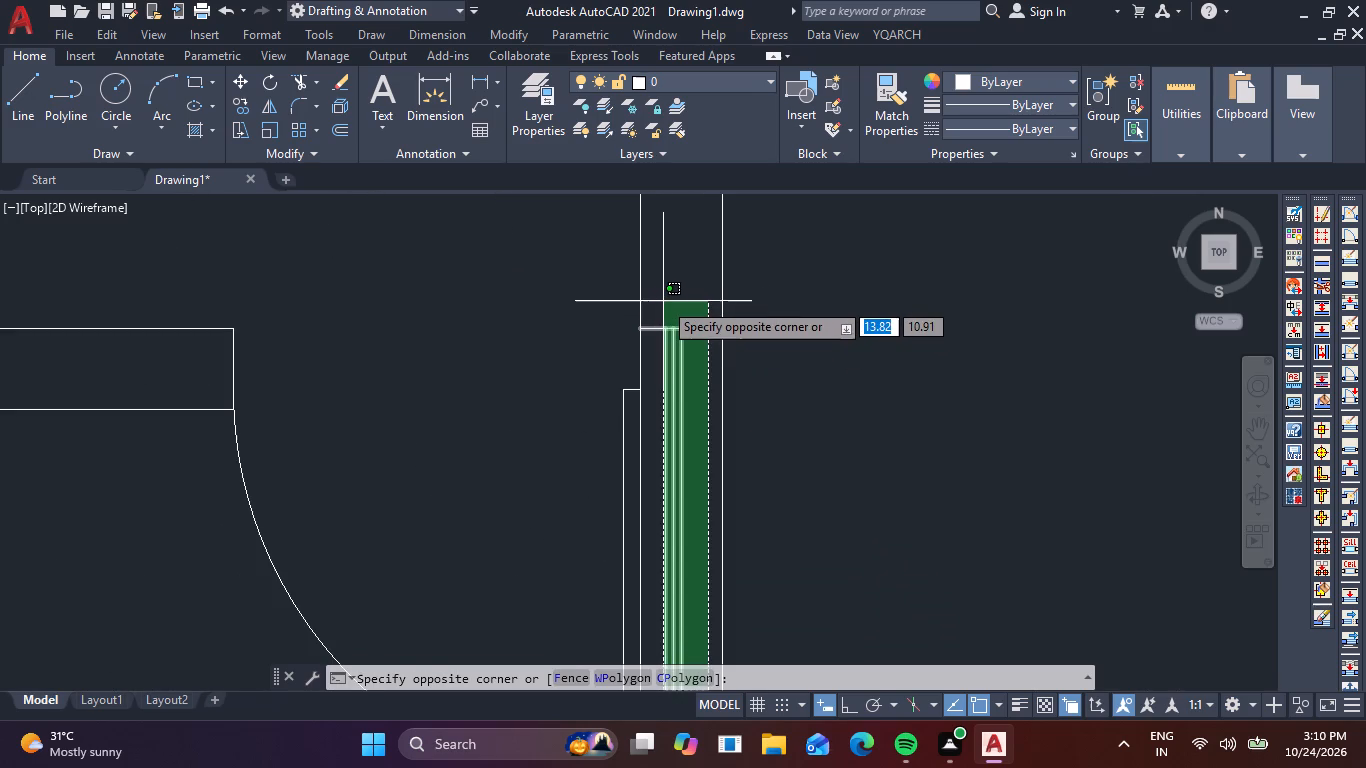
scroll(655, 307, down, 2)
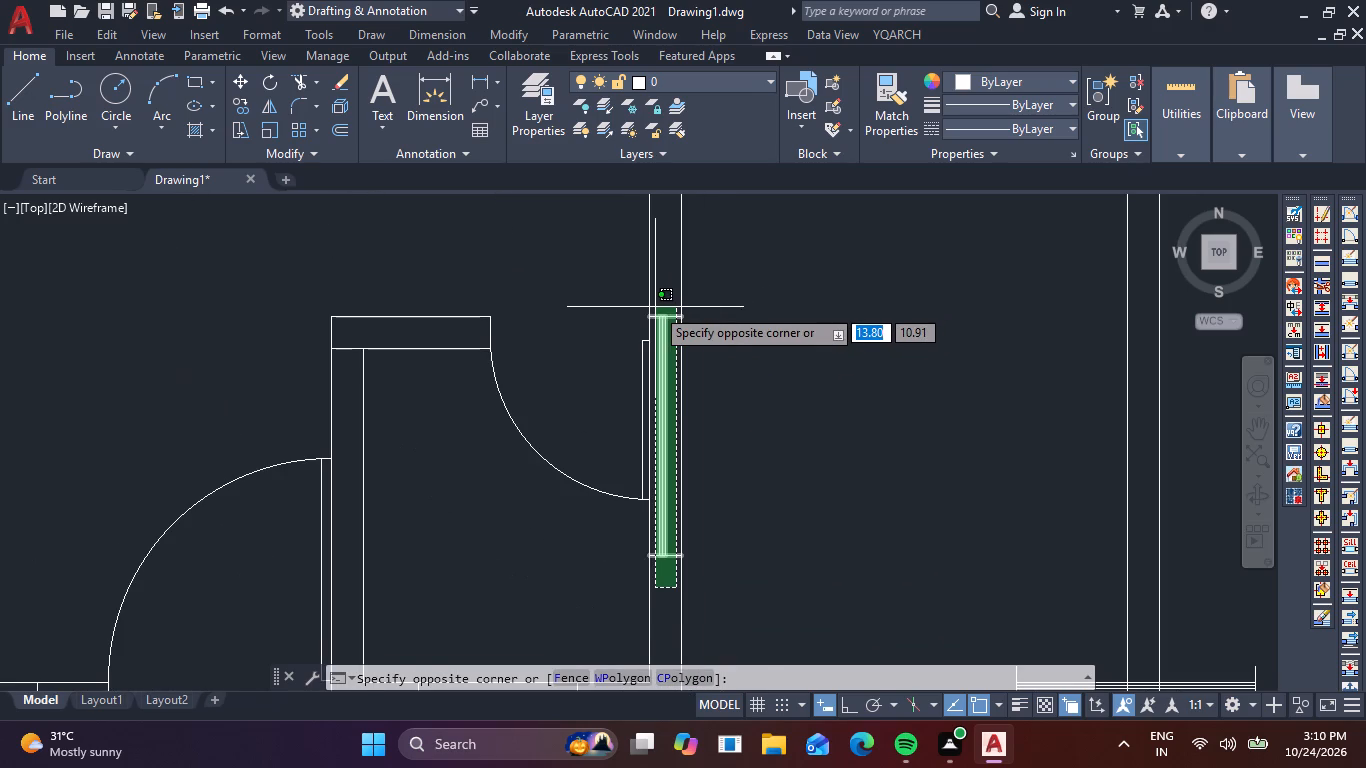
click(655, 307)
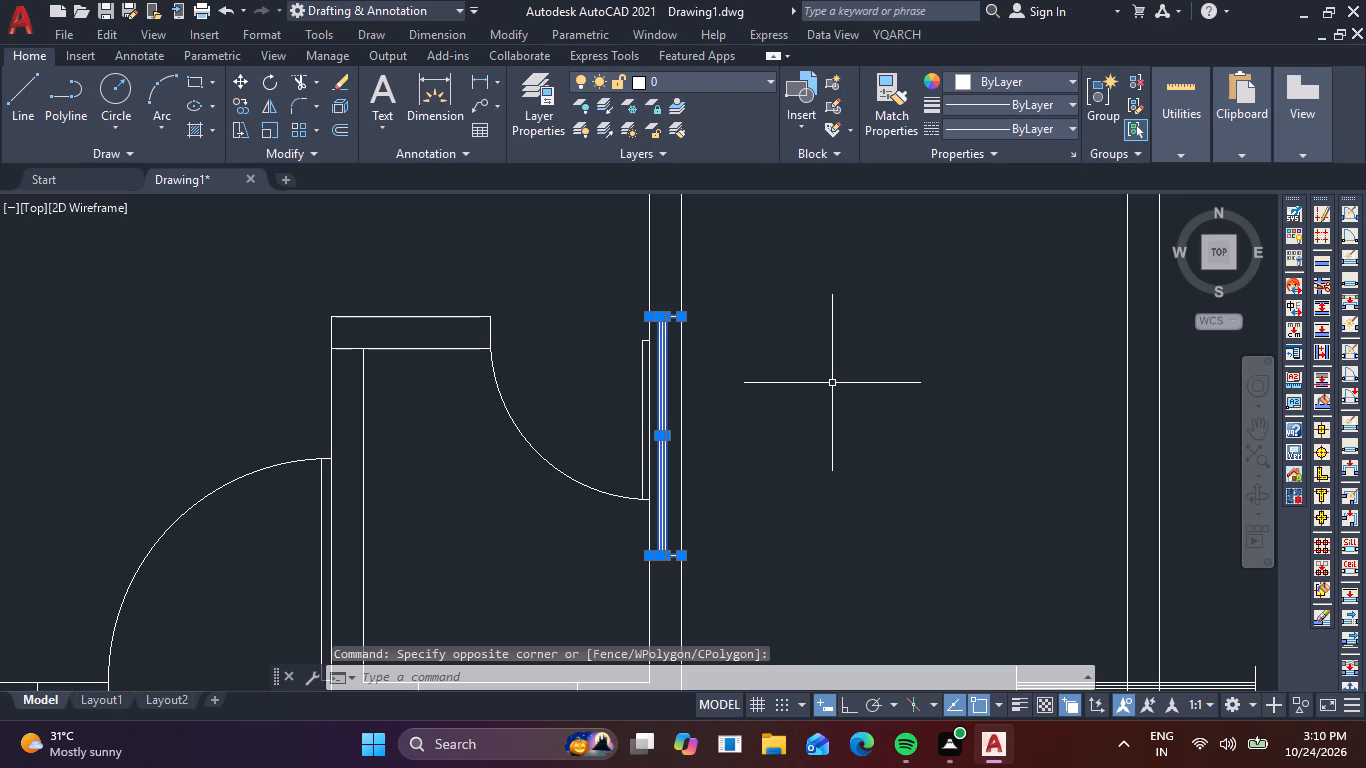
text(m)
key(space)
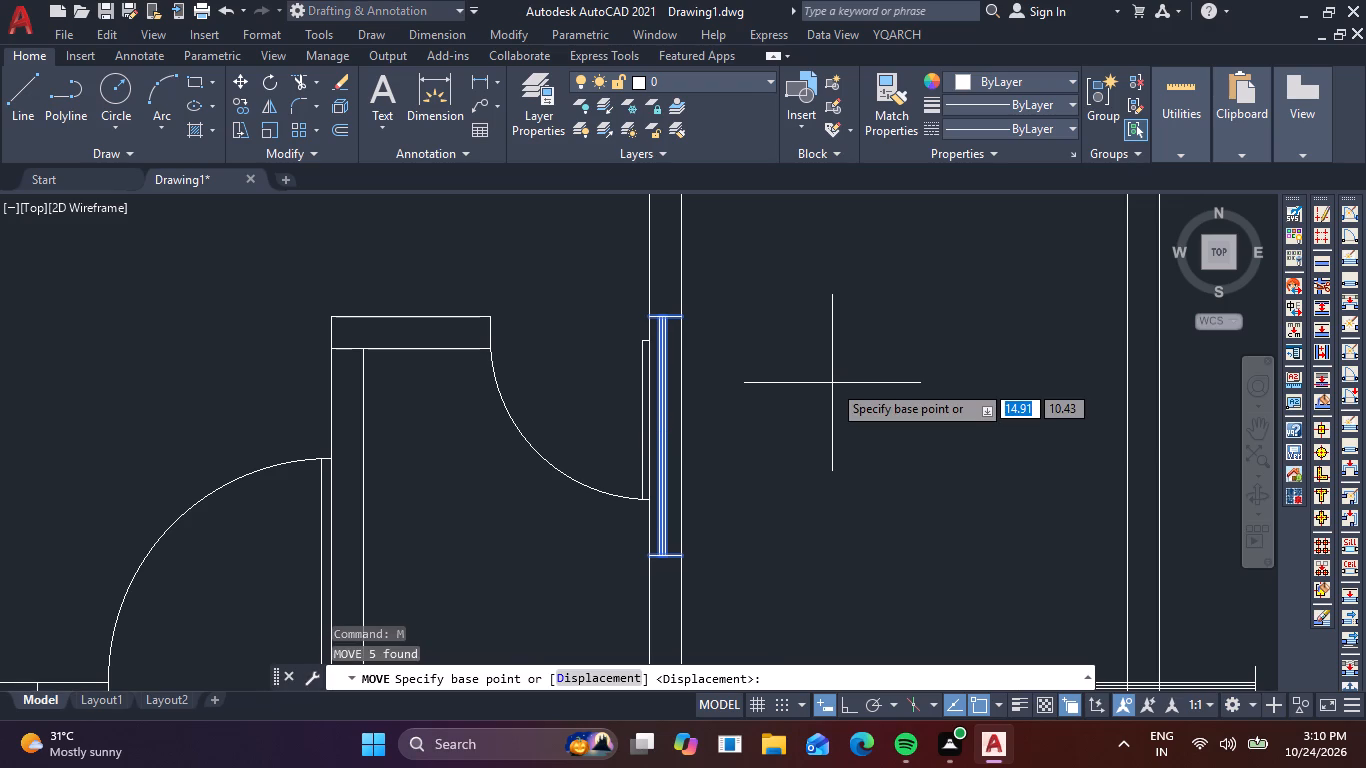
click(680, 319)
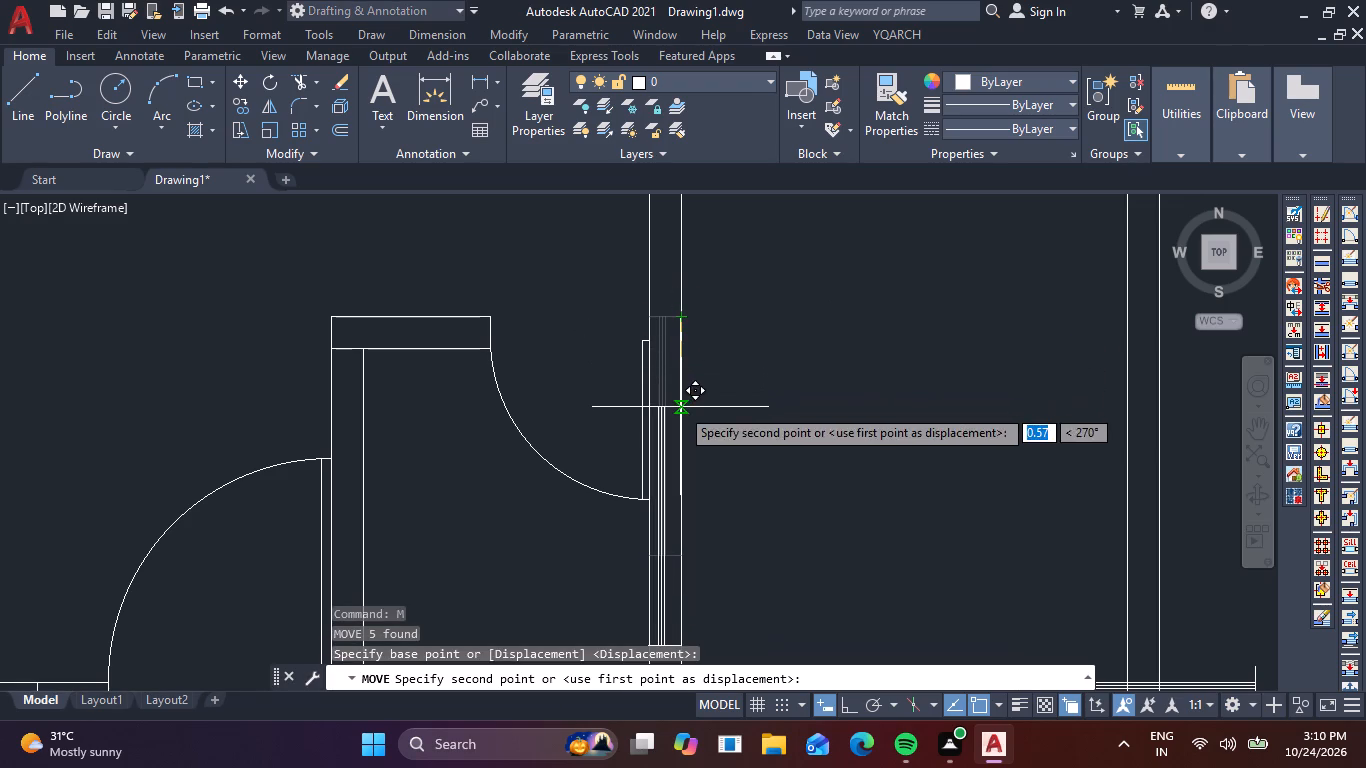
click(680, 407)
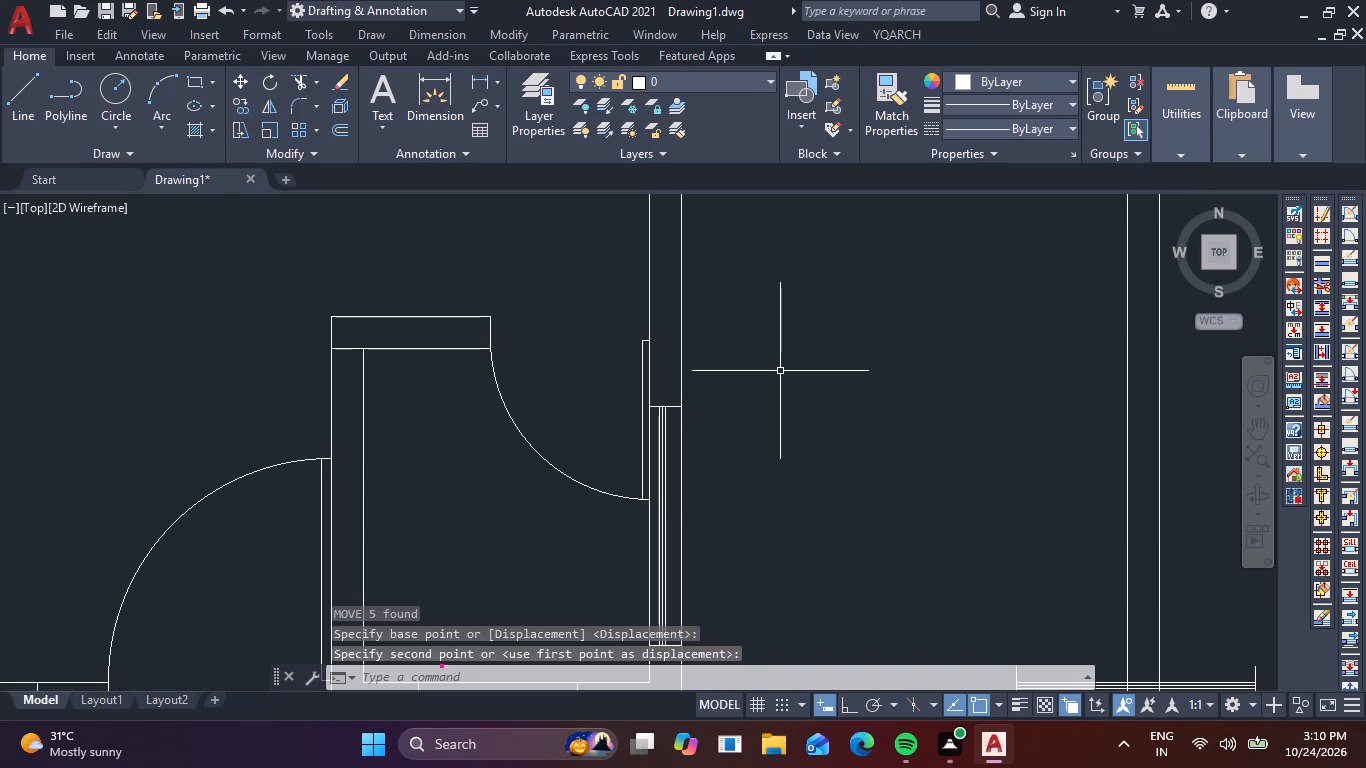
Draw a 0.20 m horizontal line across the right wall above the vertical window, level with the small lower room's top wall edge.
scroll(781, 371, down, 1)
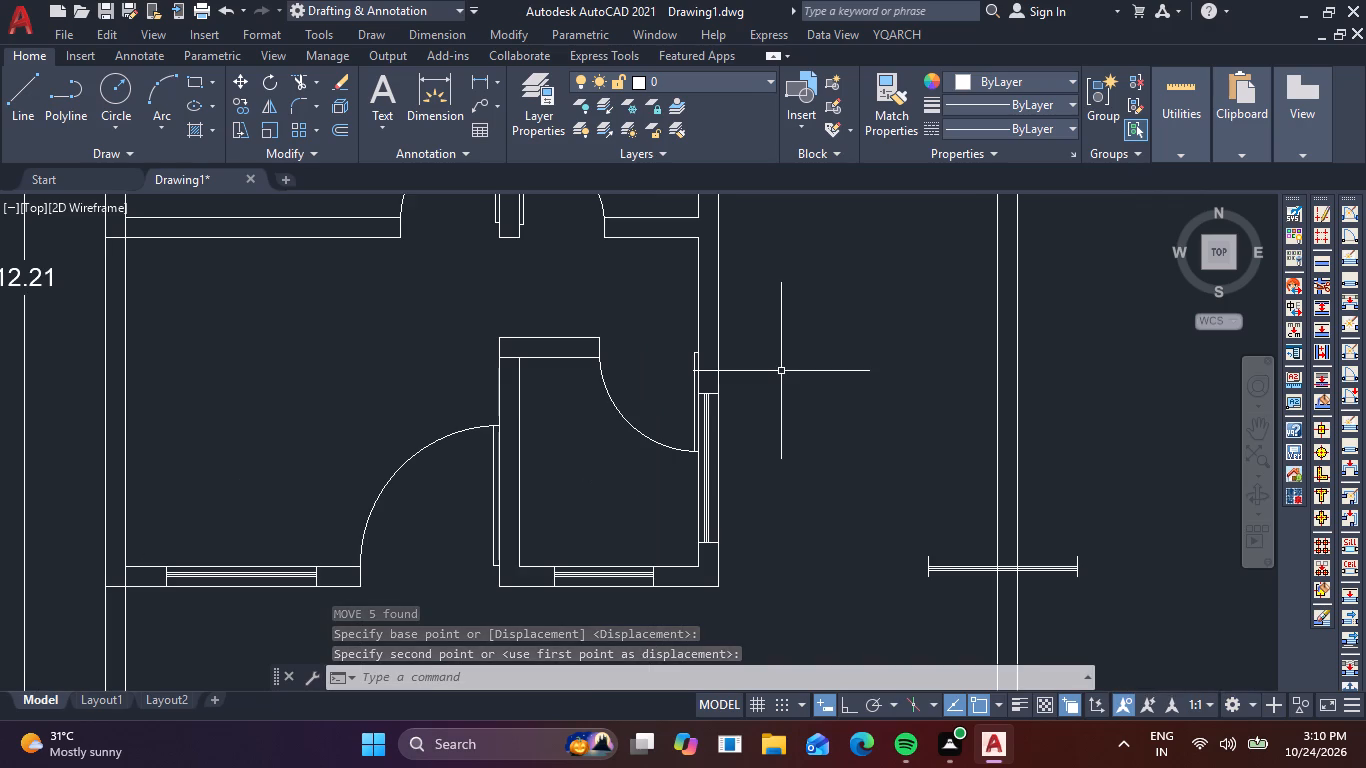
middle_drag(781, 370, 770, 442)
scroll(738, 426, up, 1)
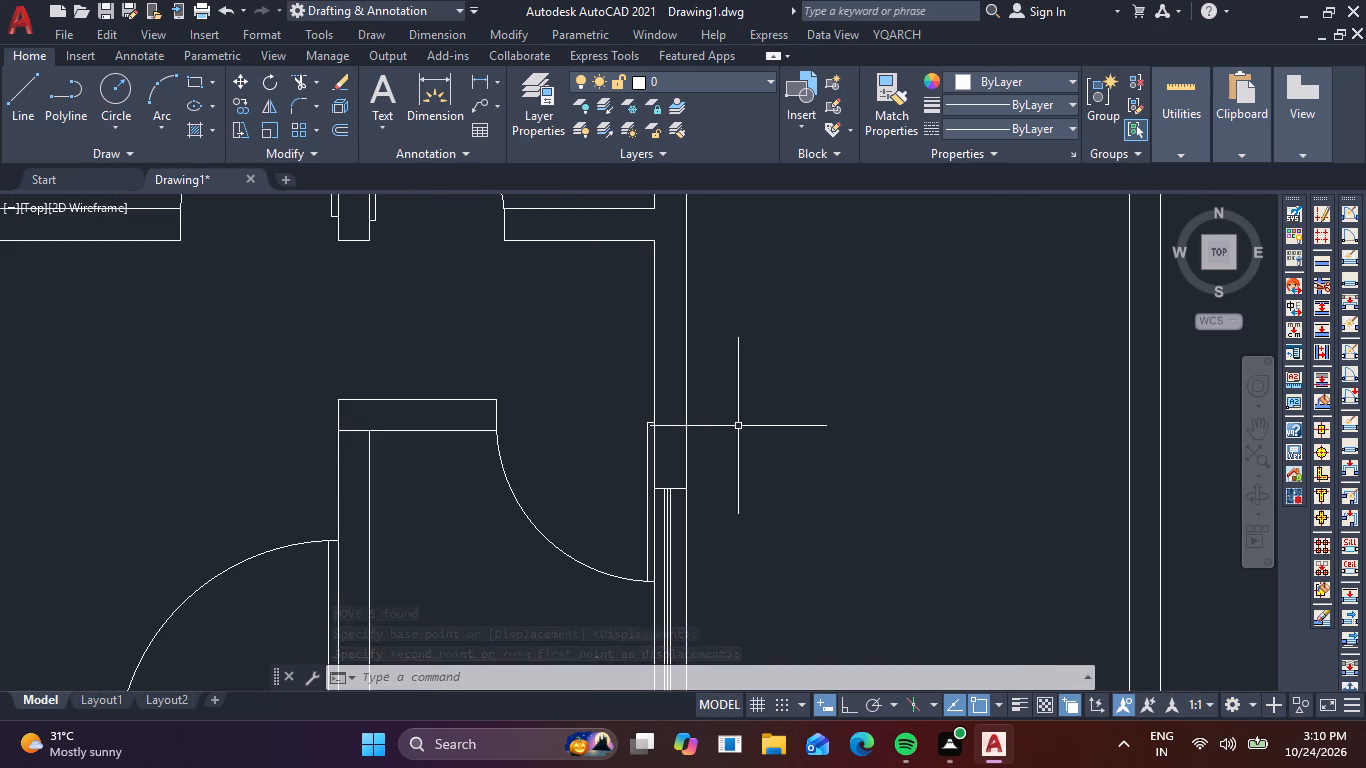
text(l)
key(space)
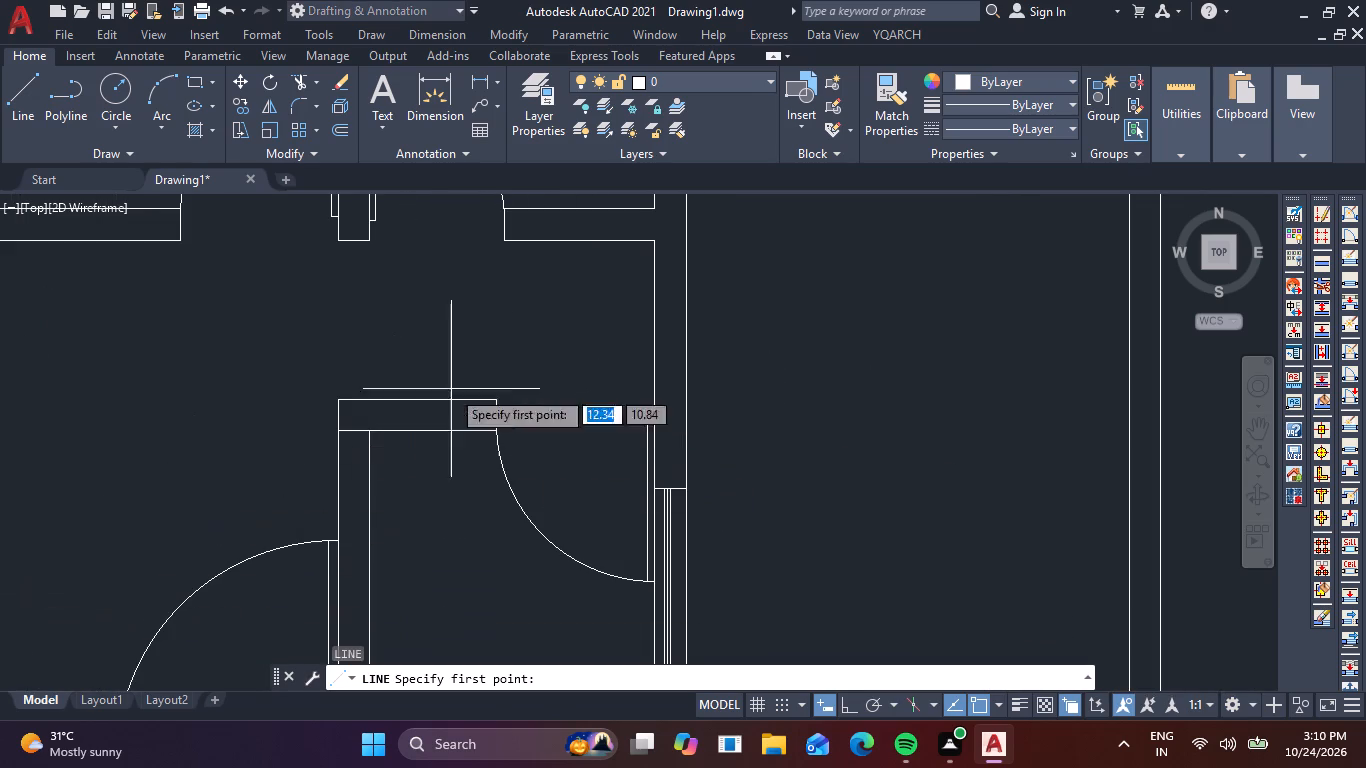
click(660, 398)
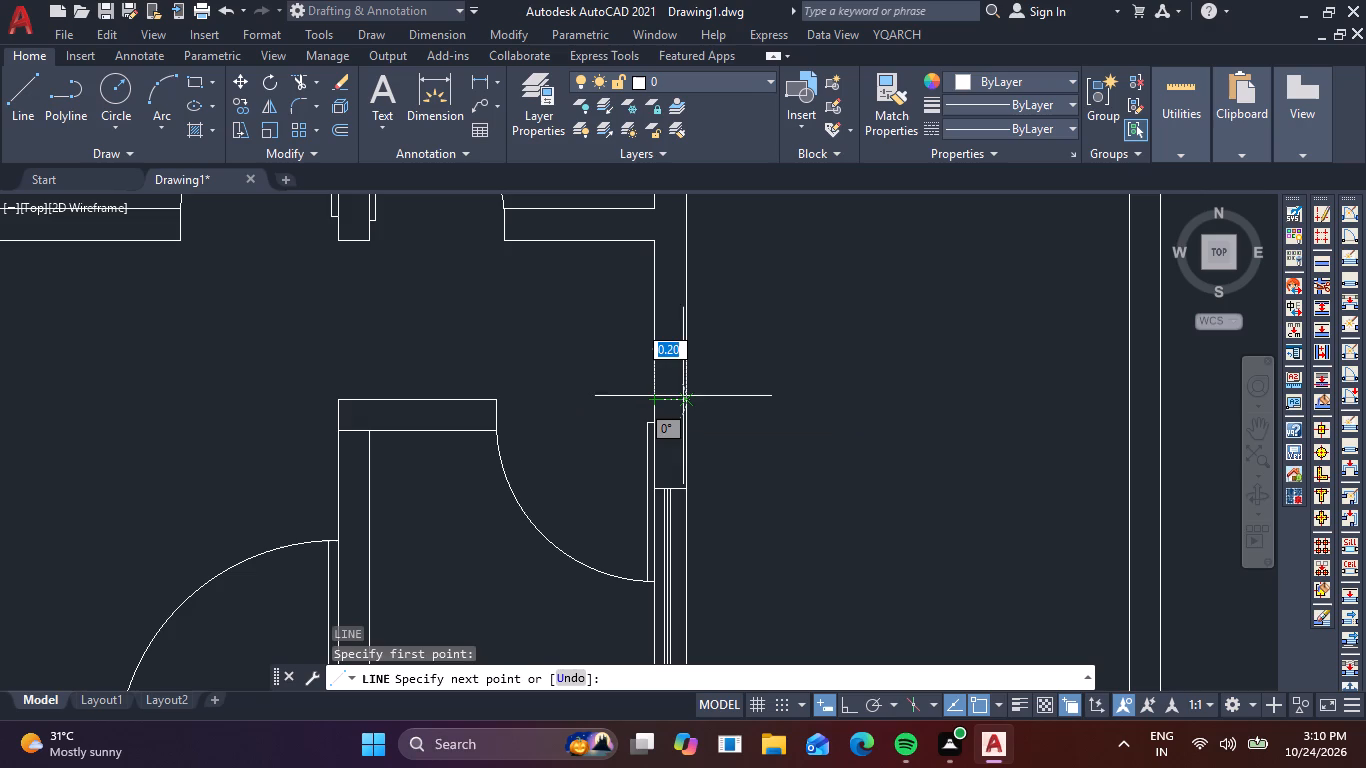
click(690, 395)
key(Escape)
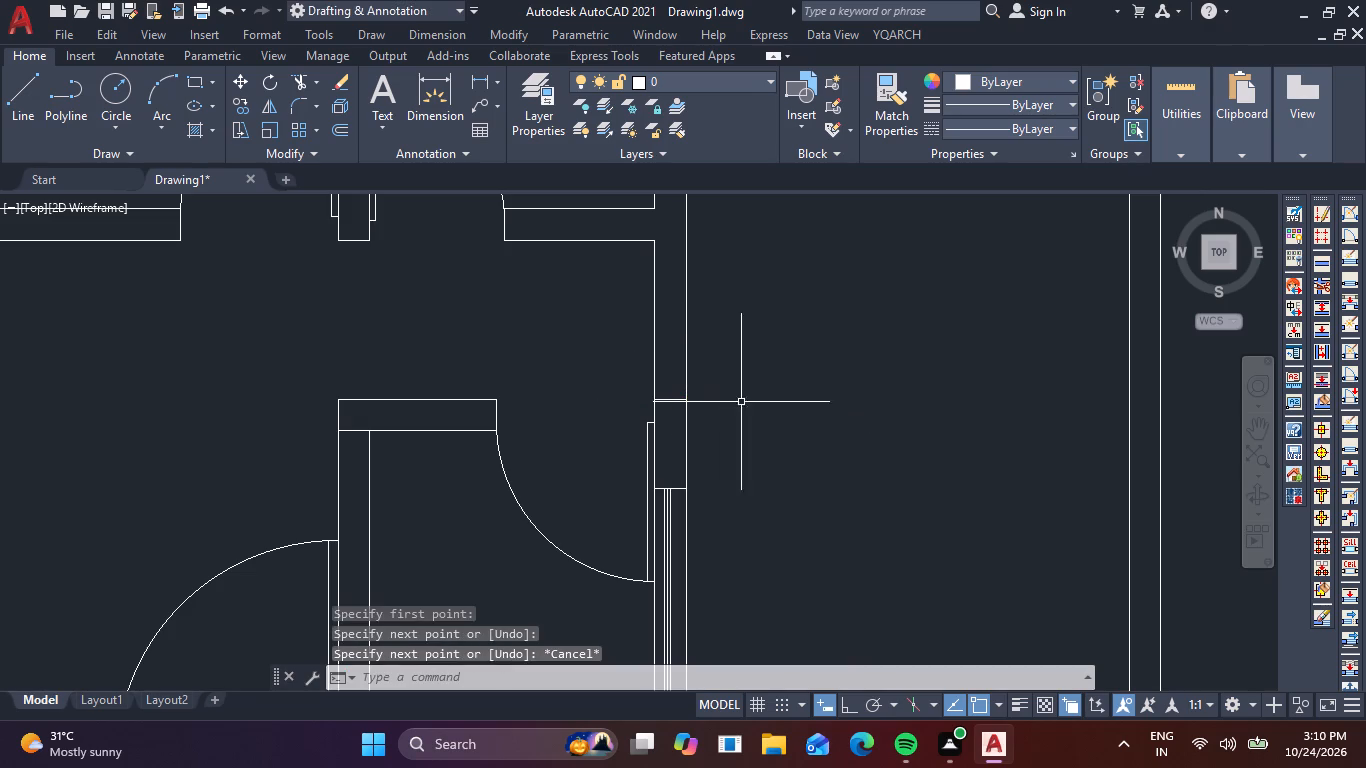
Offset the new line across the right wall upward by 0.5 m to mark the other window end.
key(o)
key(Return)
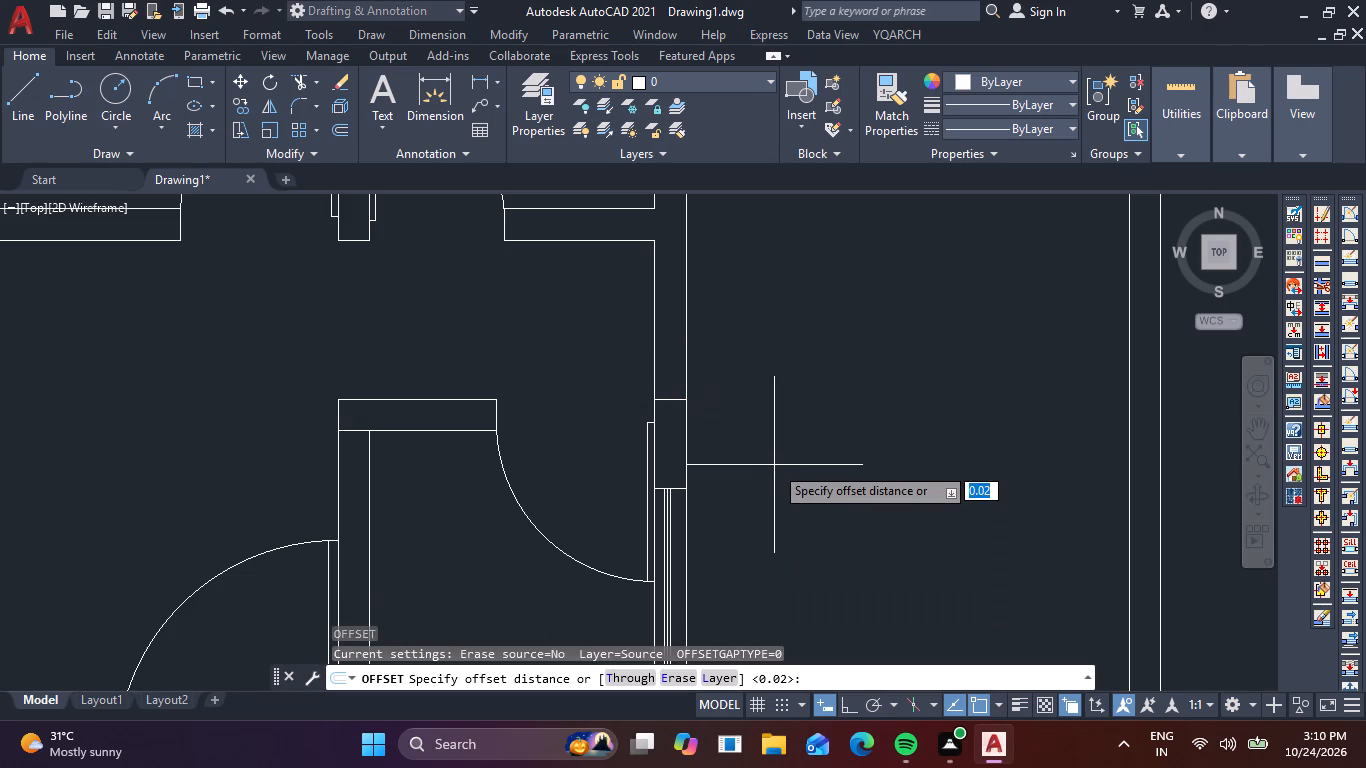
text(.5)
key(space)
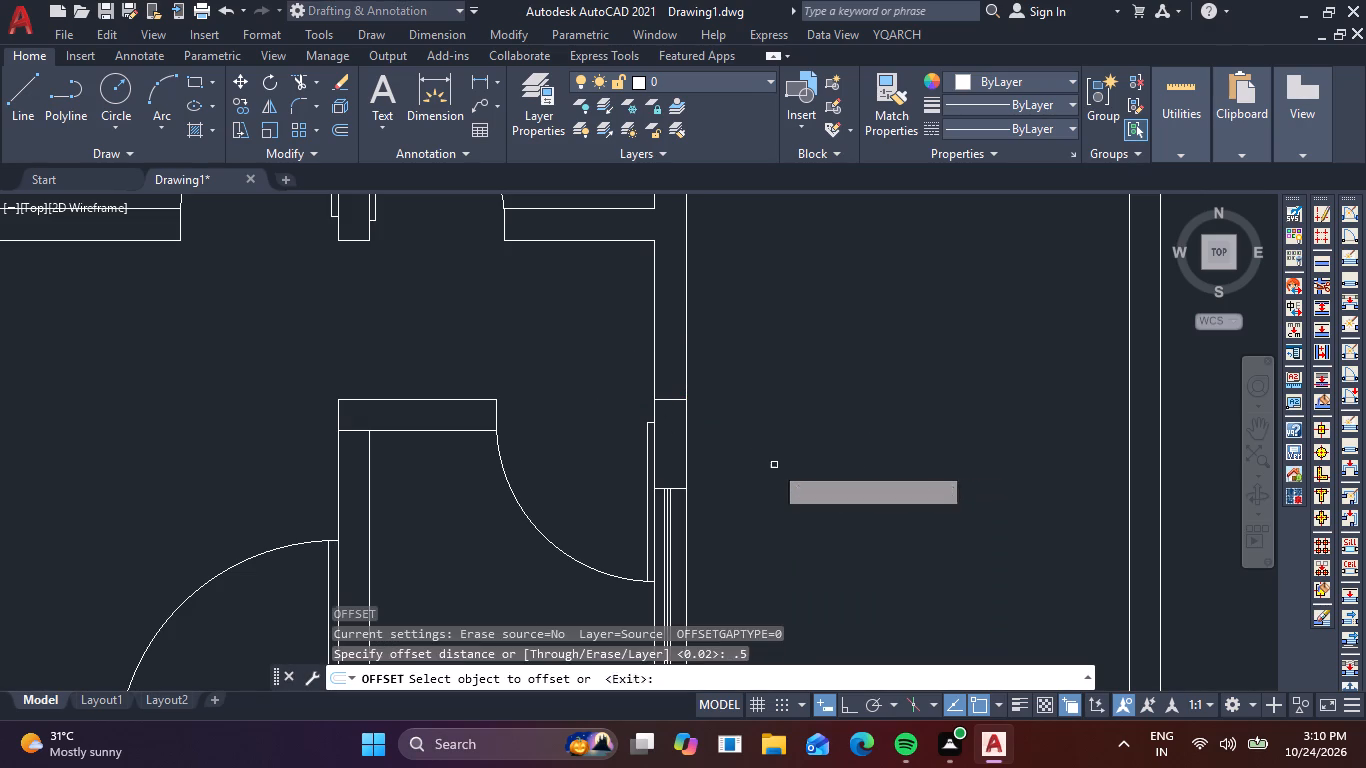
click(678, 403)
click(674, 398)
click(691, 344)
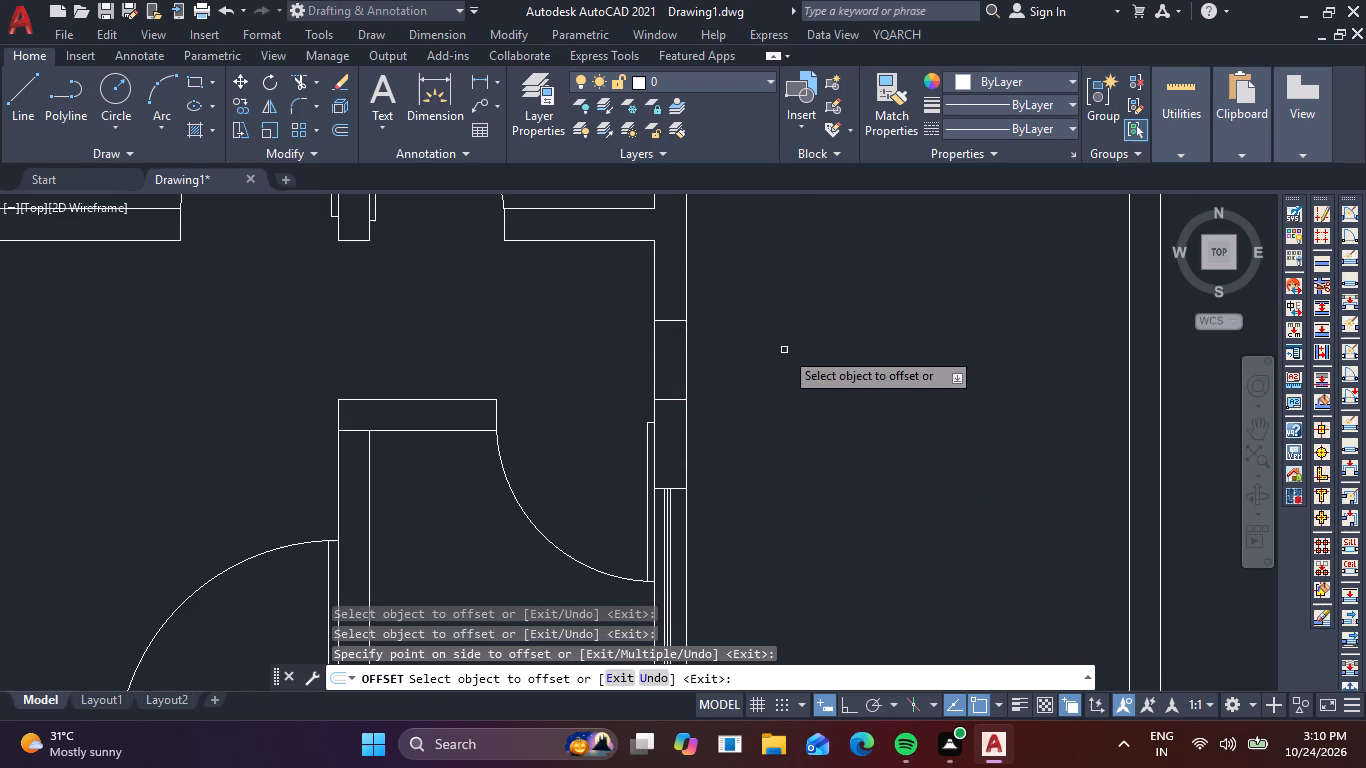
key(Escape)
Draw a vertical line joining the midpoints of the two new window end lines in the right wall.
text(l)
key(space)
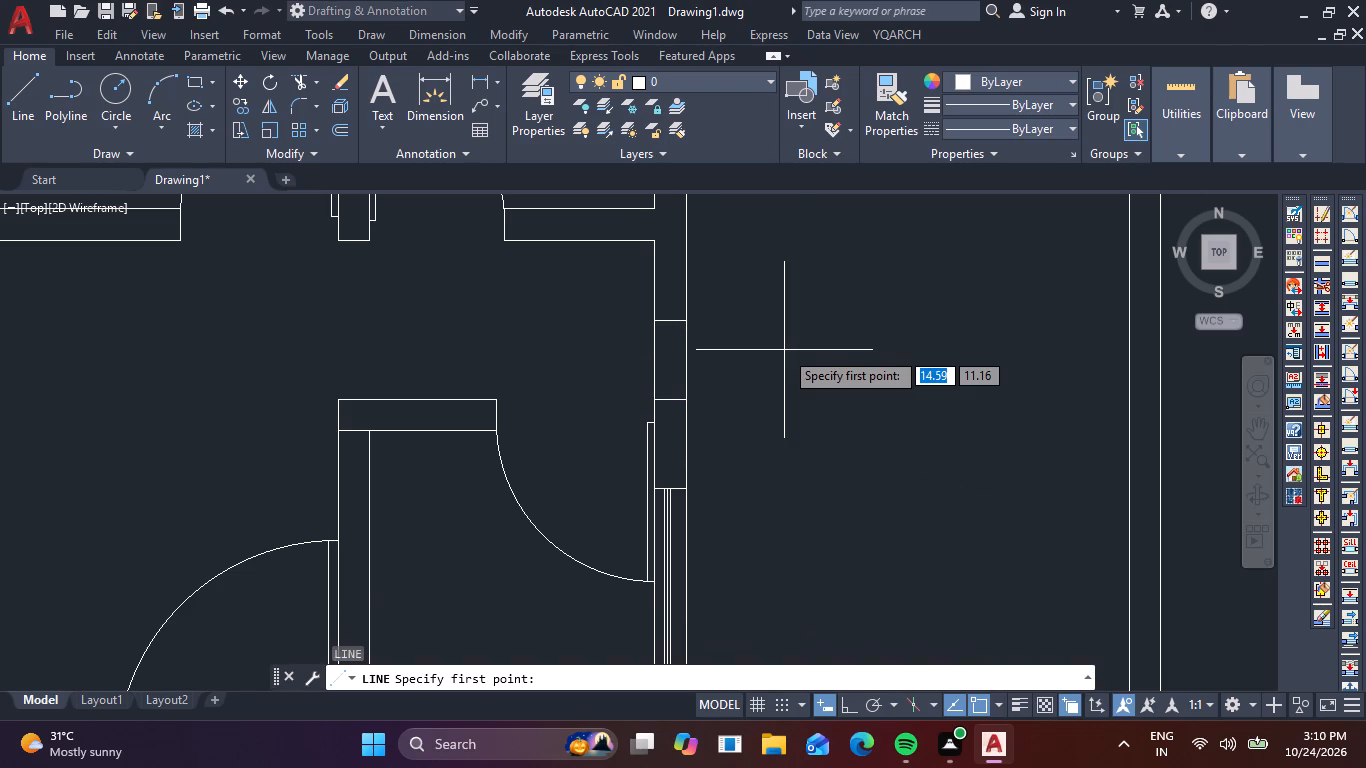
click(672, 322)
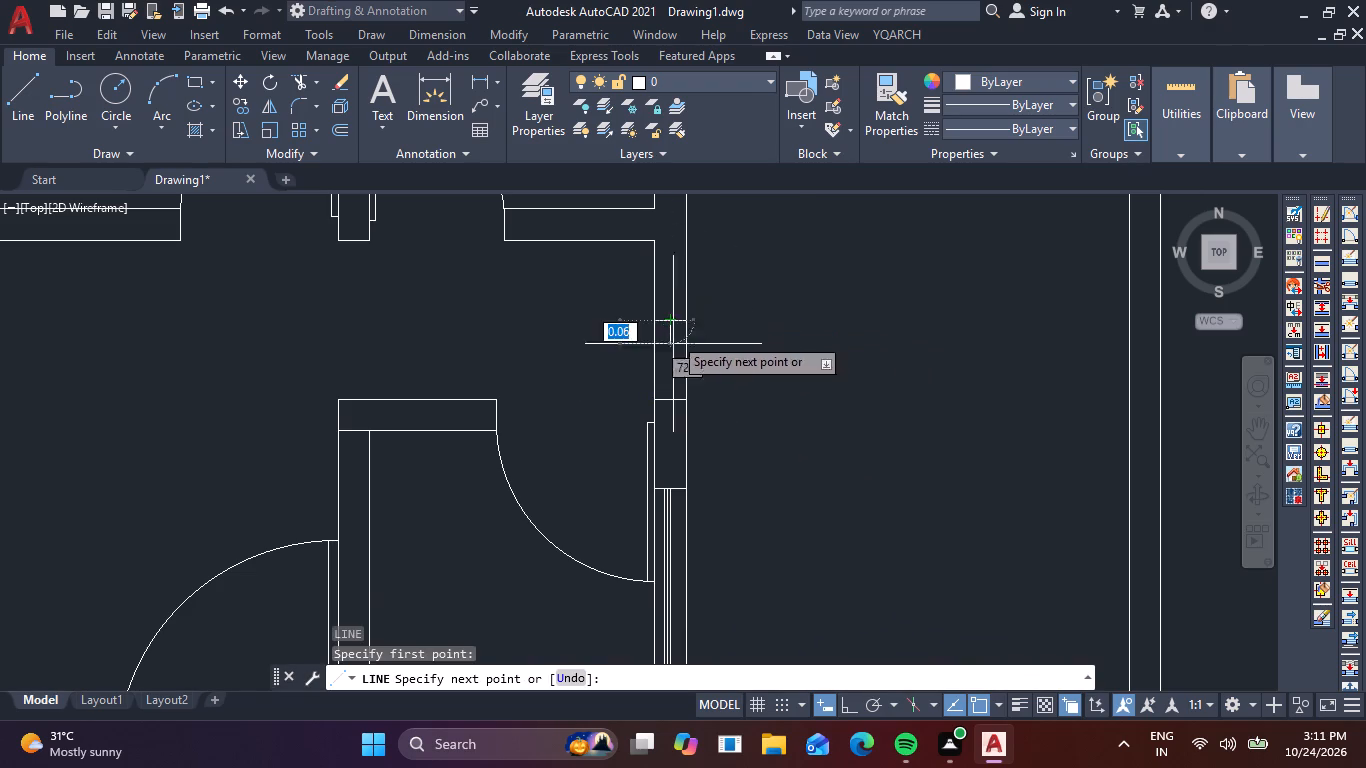
click(670, 396)
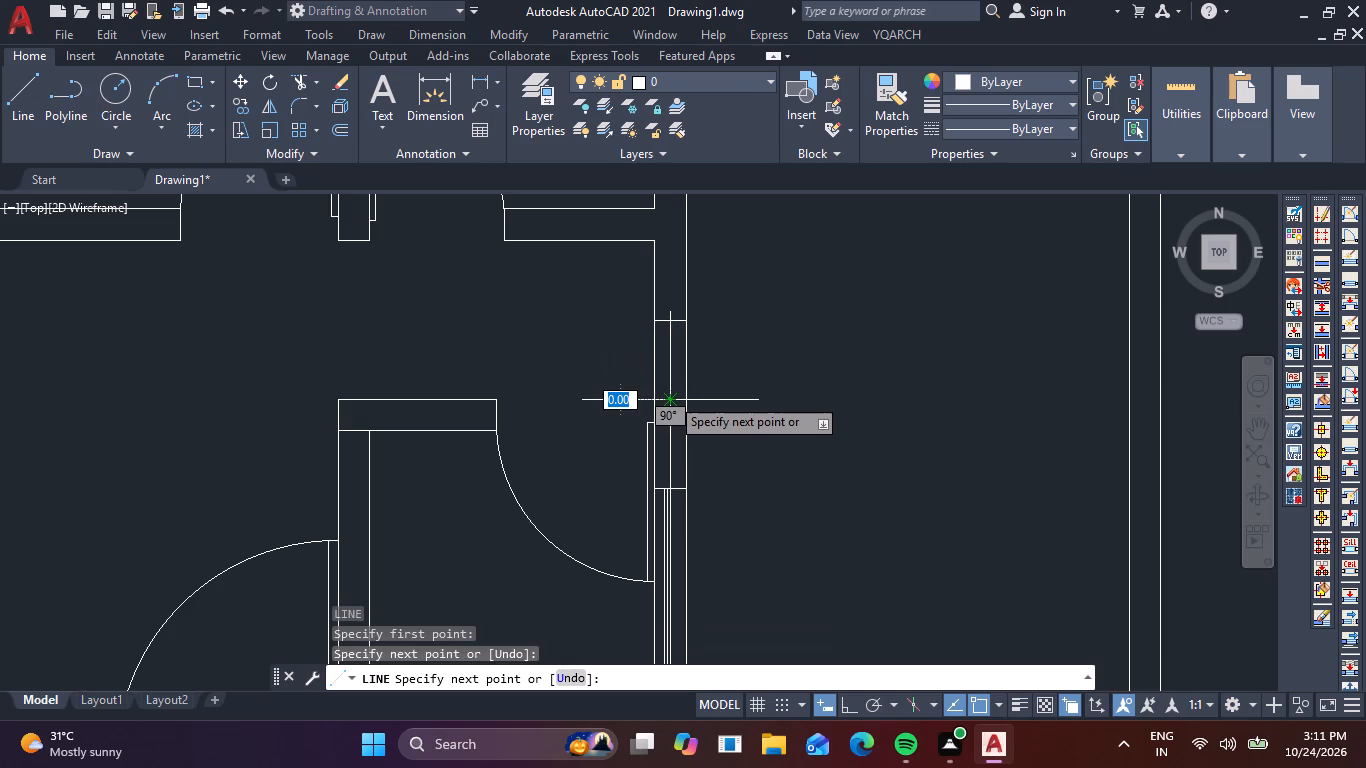
key(space)
Offset the new window's middle line to the left by 0.02 m twice to form its parallel pane lines.
key(o)
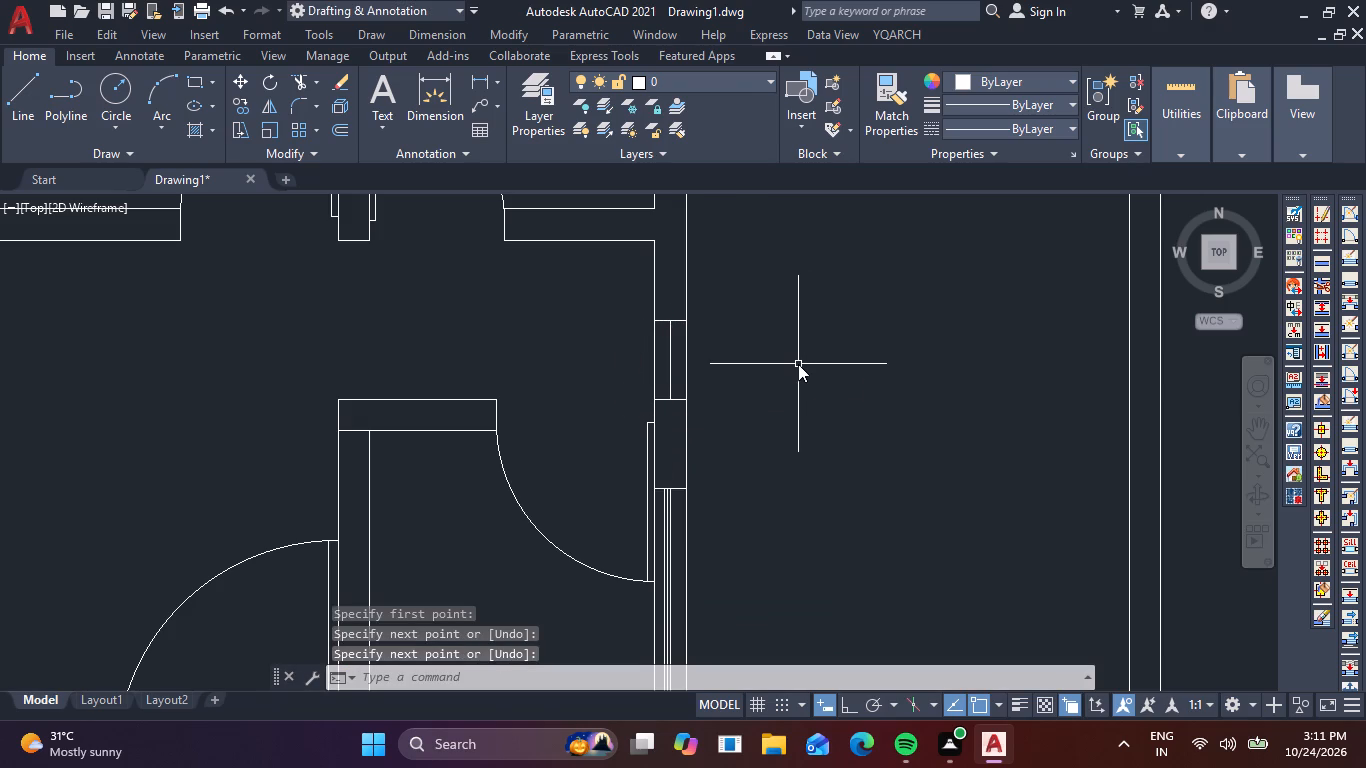
key(Return)
key(period)
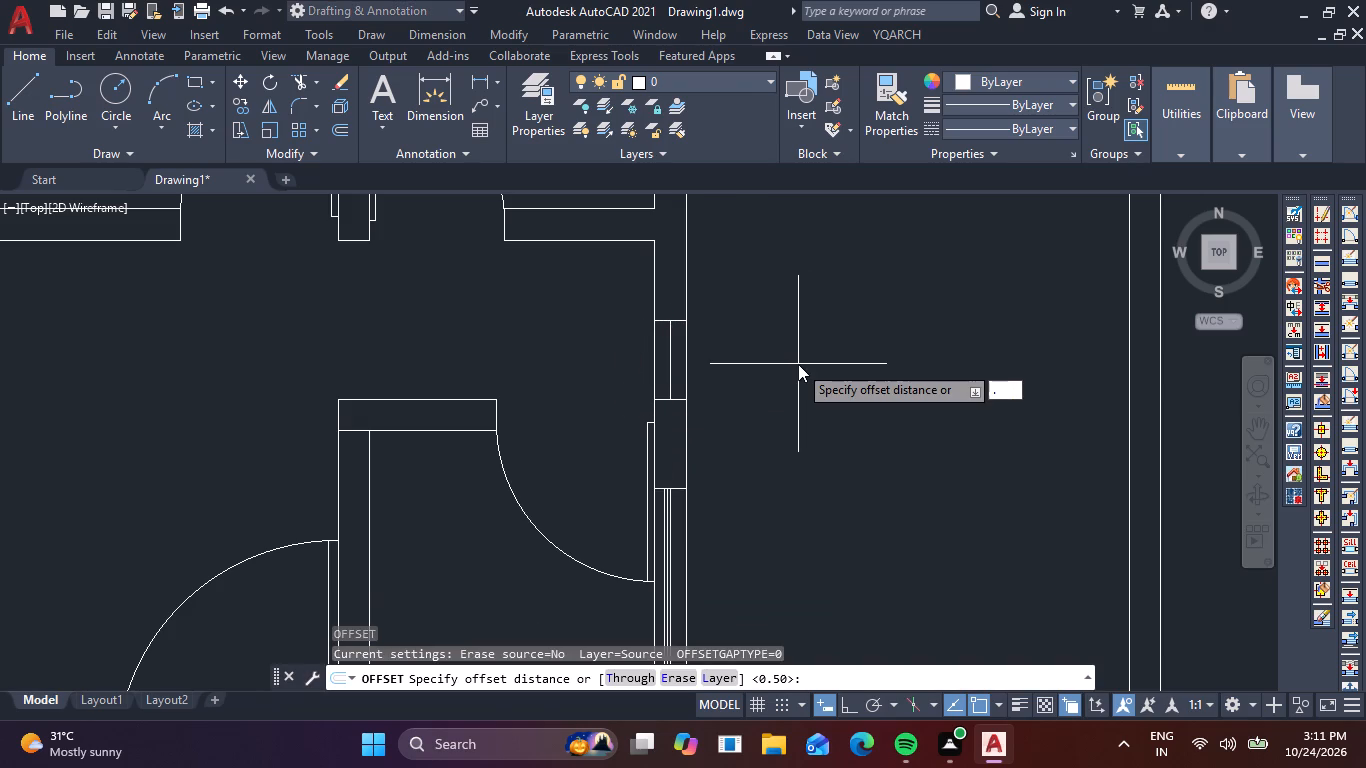
text(02)
key(Return)
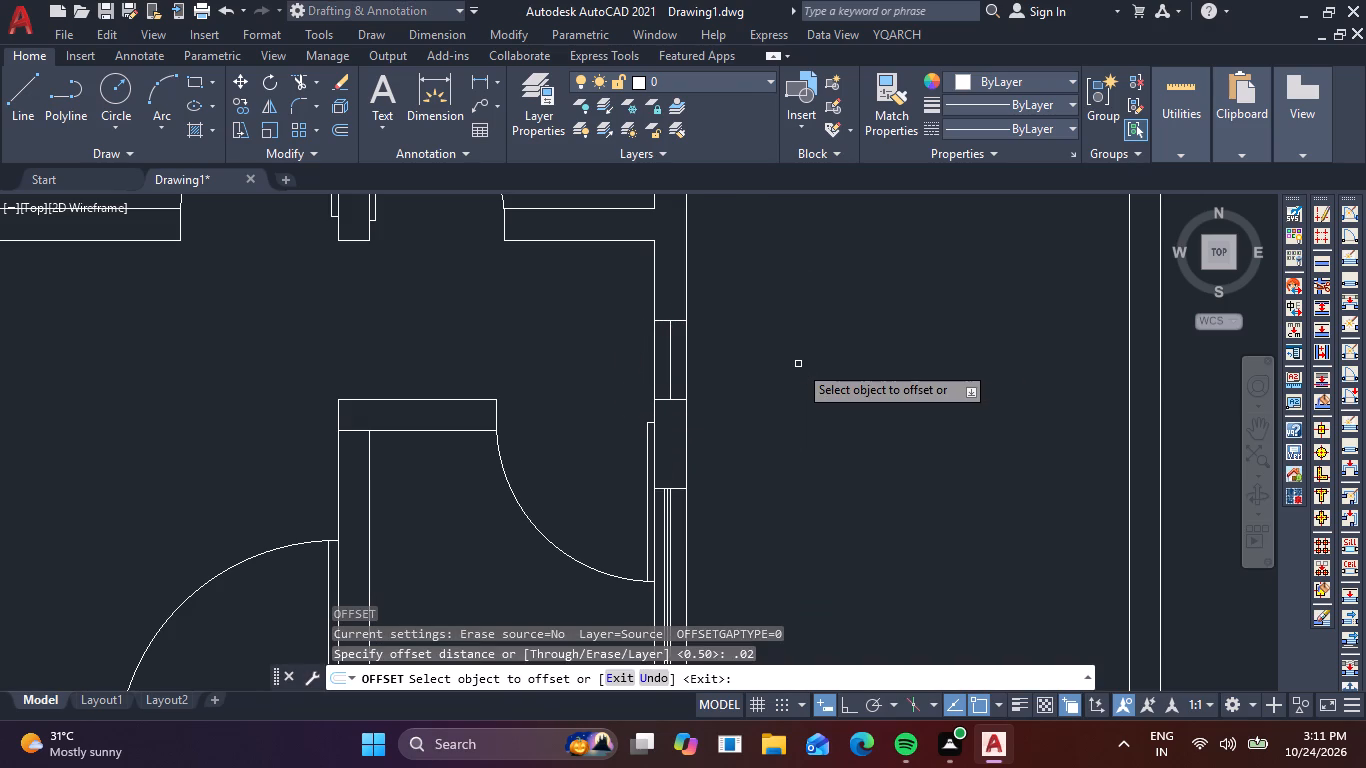
click(665, 355)
click(670, 359)
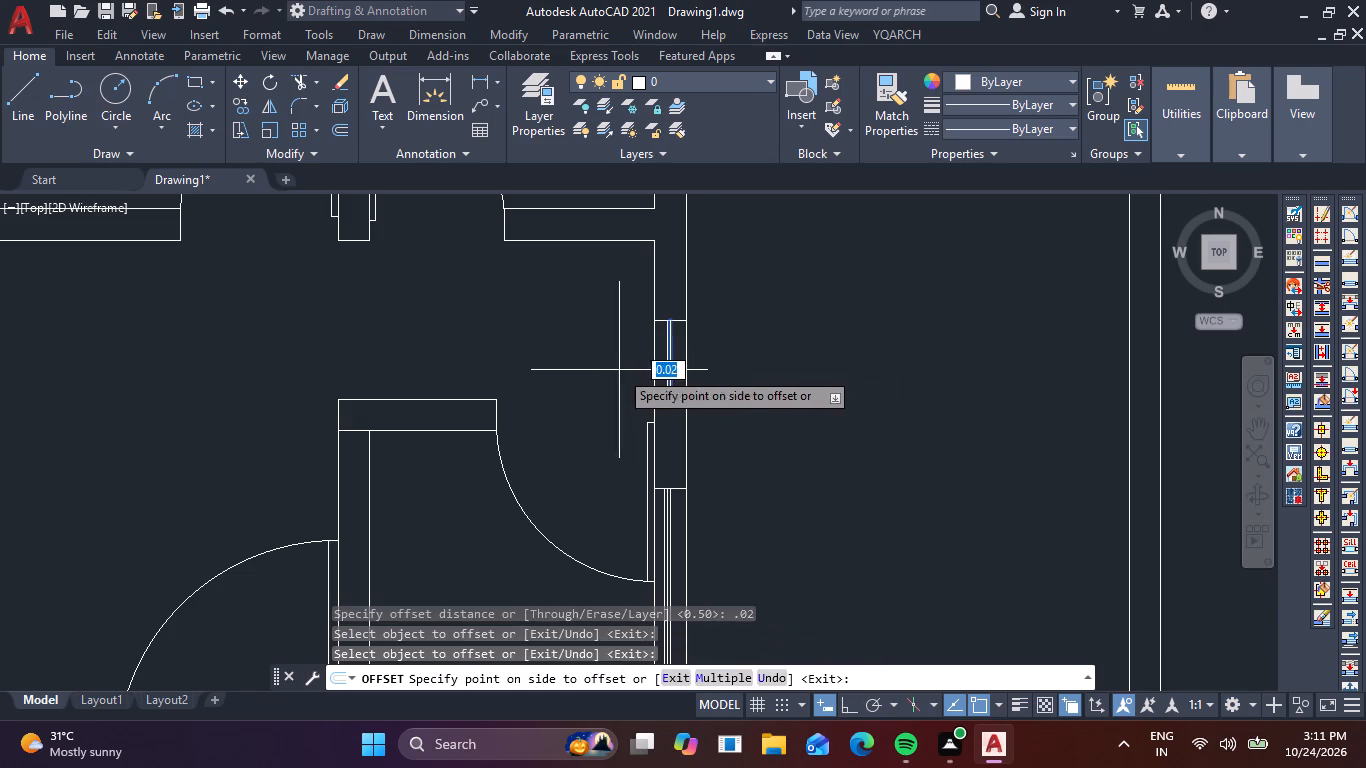
click(619, 370)
scroll(665, 368, up, 3)
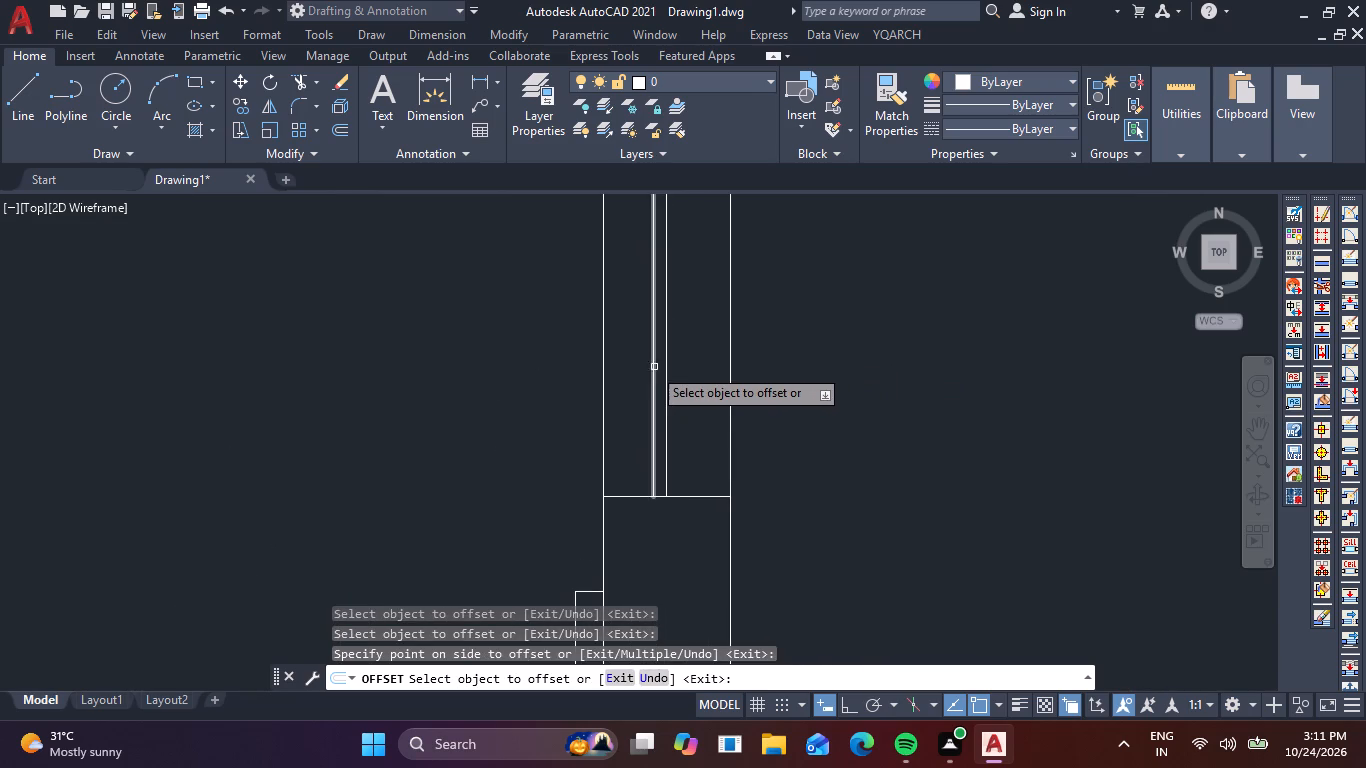
click(649, 367)
click(655, 376)
drag(620, 386, 605, 390)
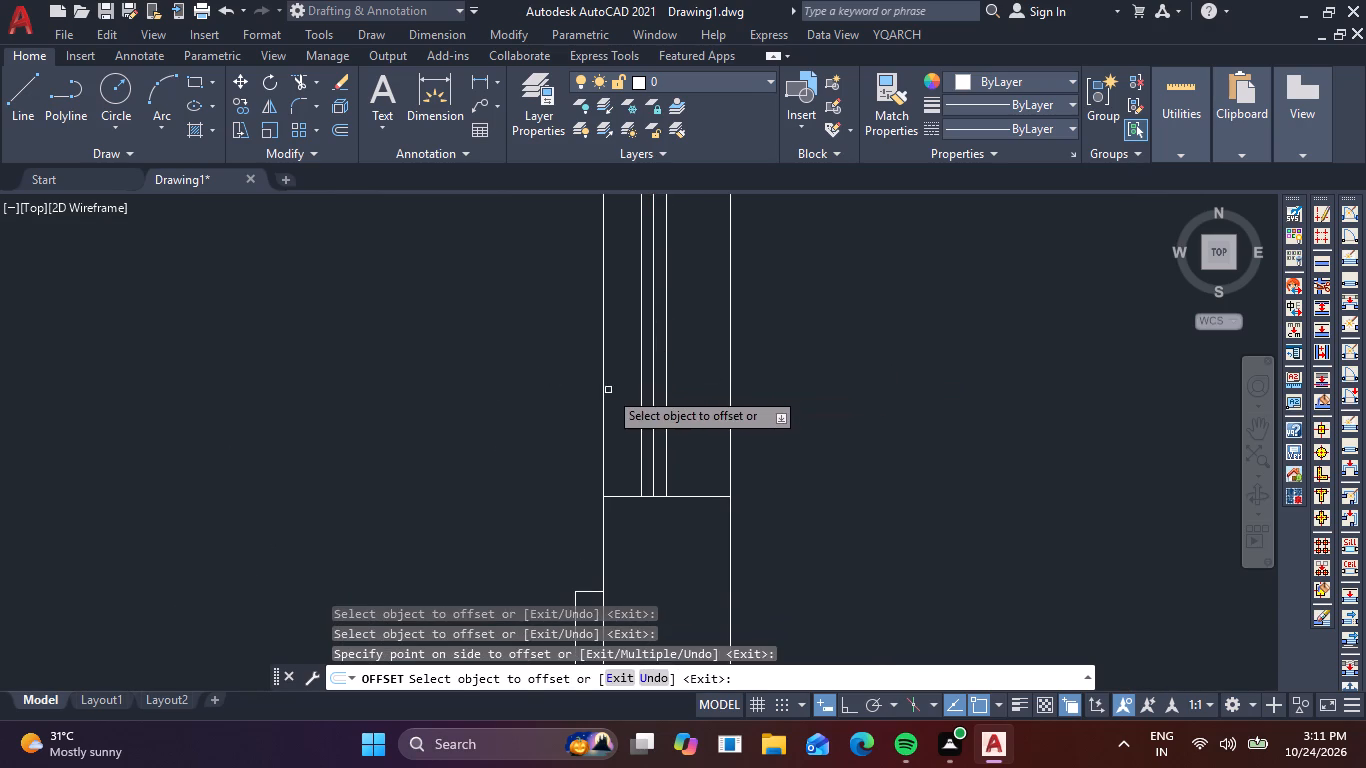
key(Escape)
key(Escape)
scroll(664, 429, down, 3)
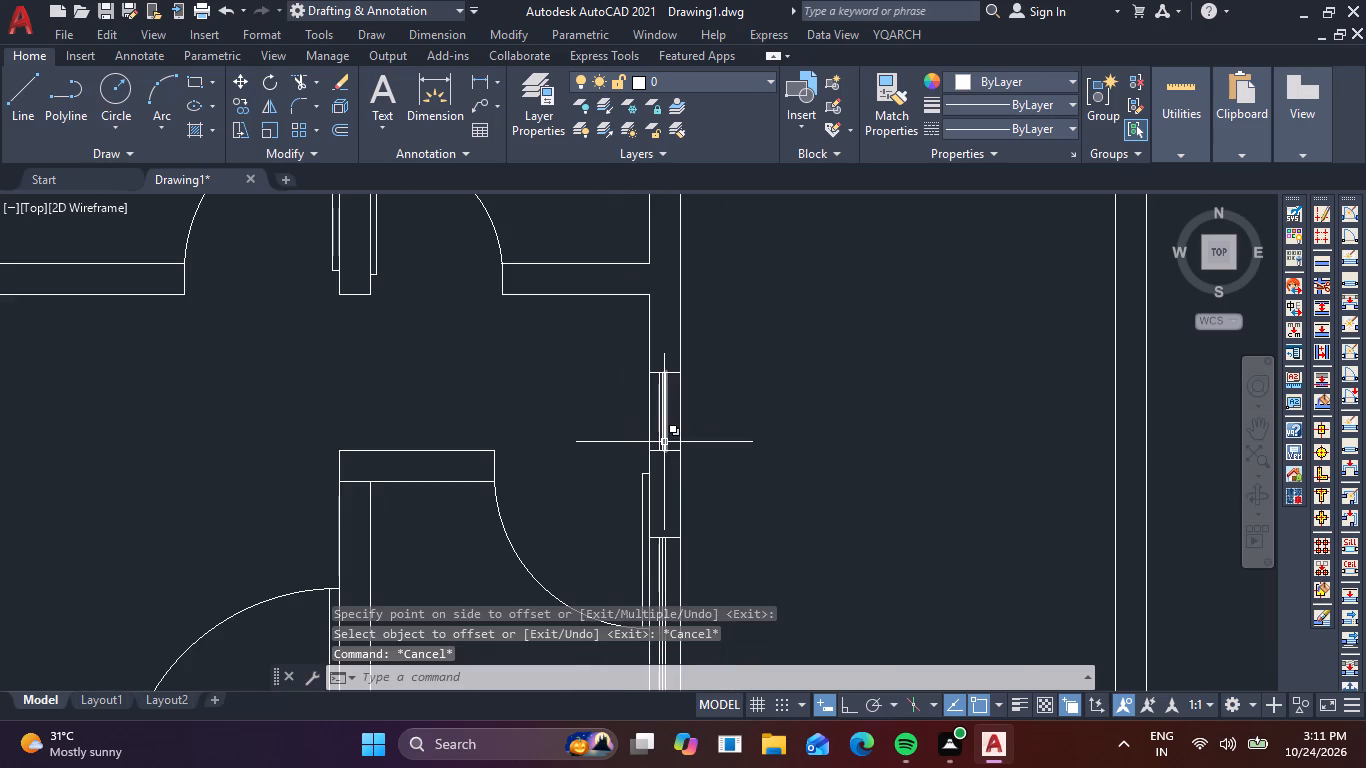
scroll(665, 446, down, 1)
scroll(786, 520, down, 1)
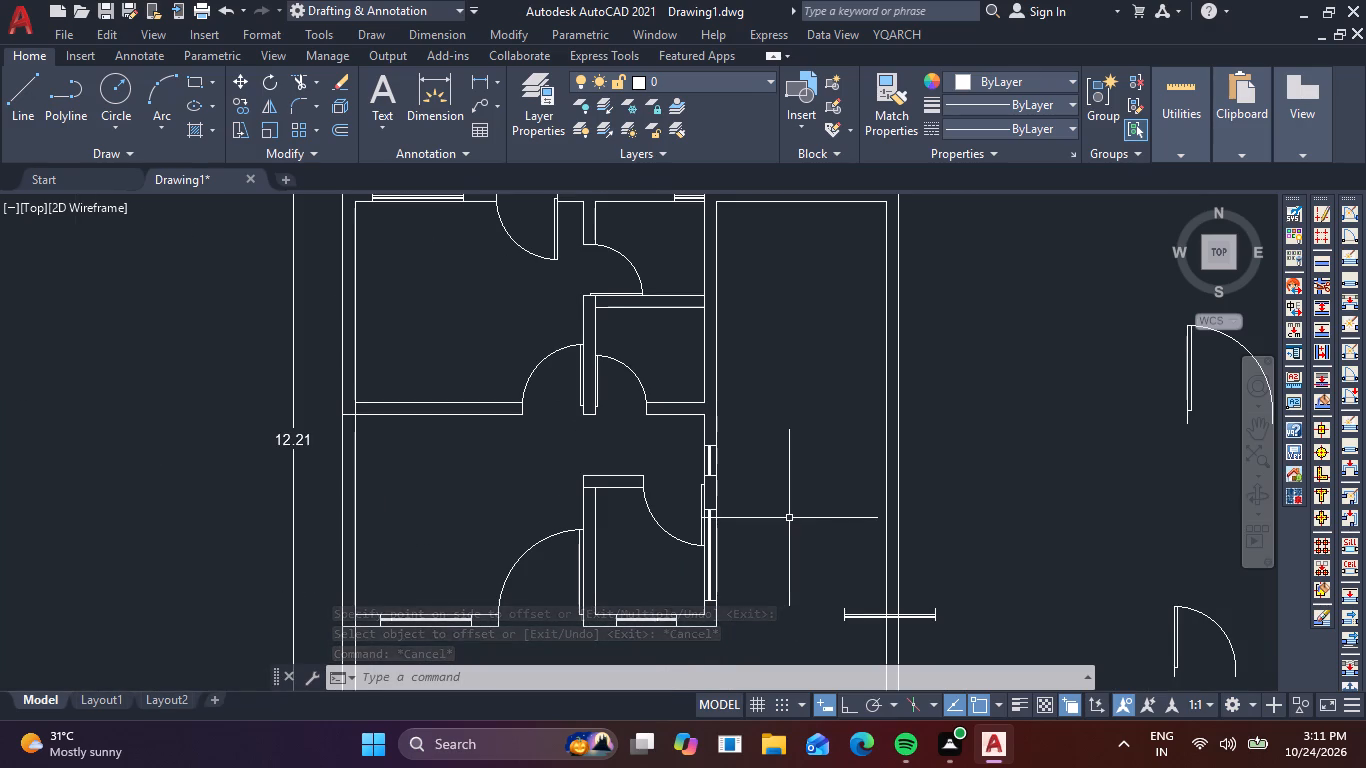
key(Escape)
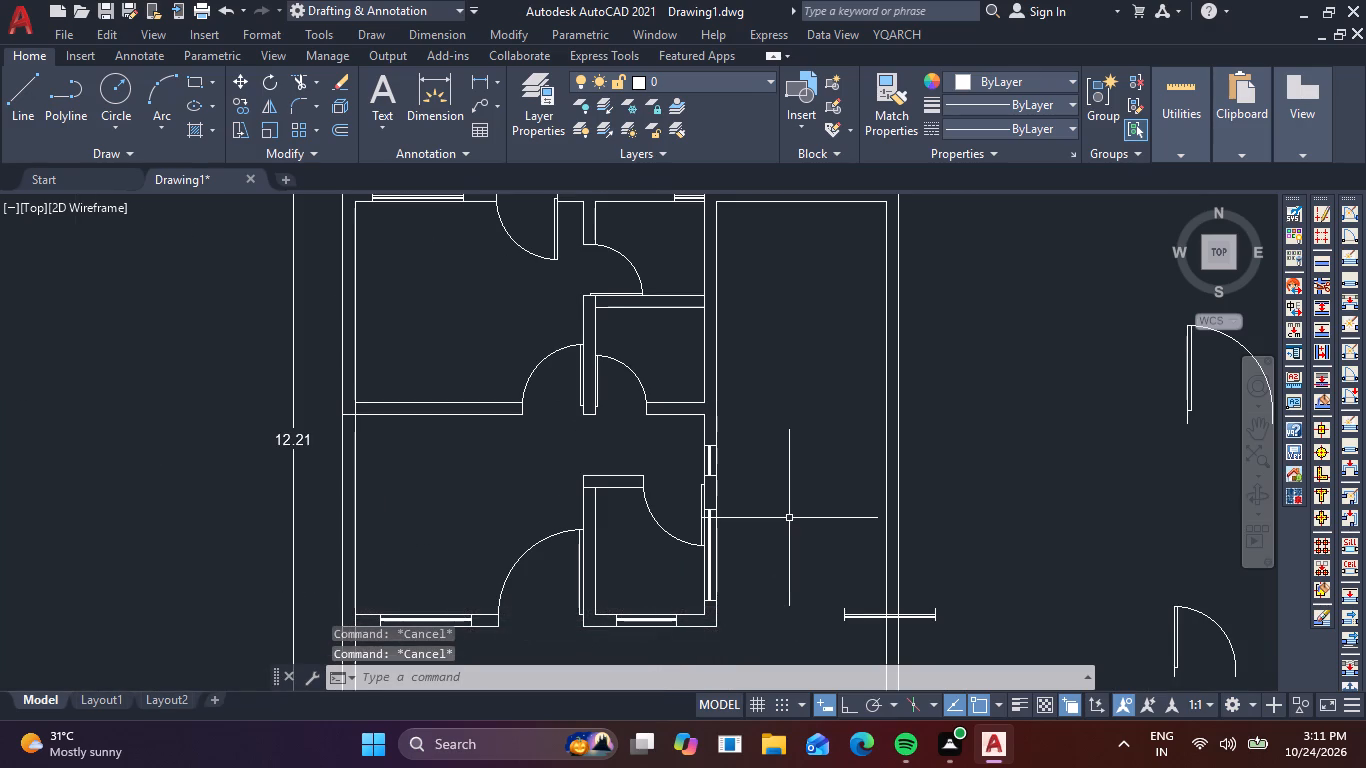
key(Escape)
With Ortho on, draw a 2 m horizontal line leftward from the right outer wall's inner face, near the top of the side area.
scroll(741, 530, down, 2)
middle_drag(772, 531, 732, 364)
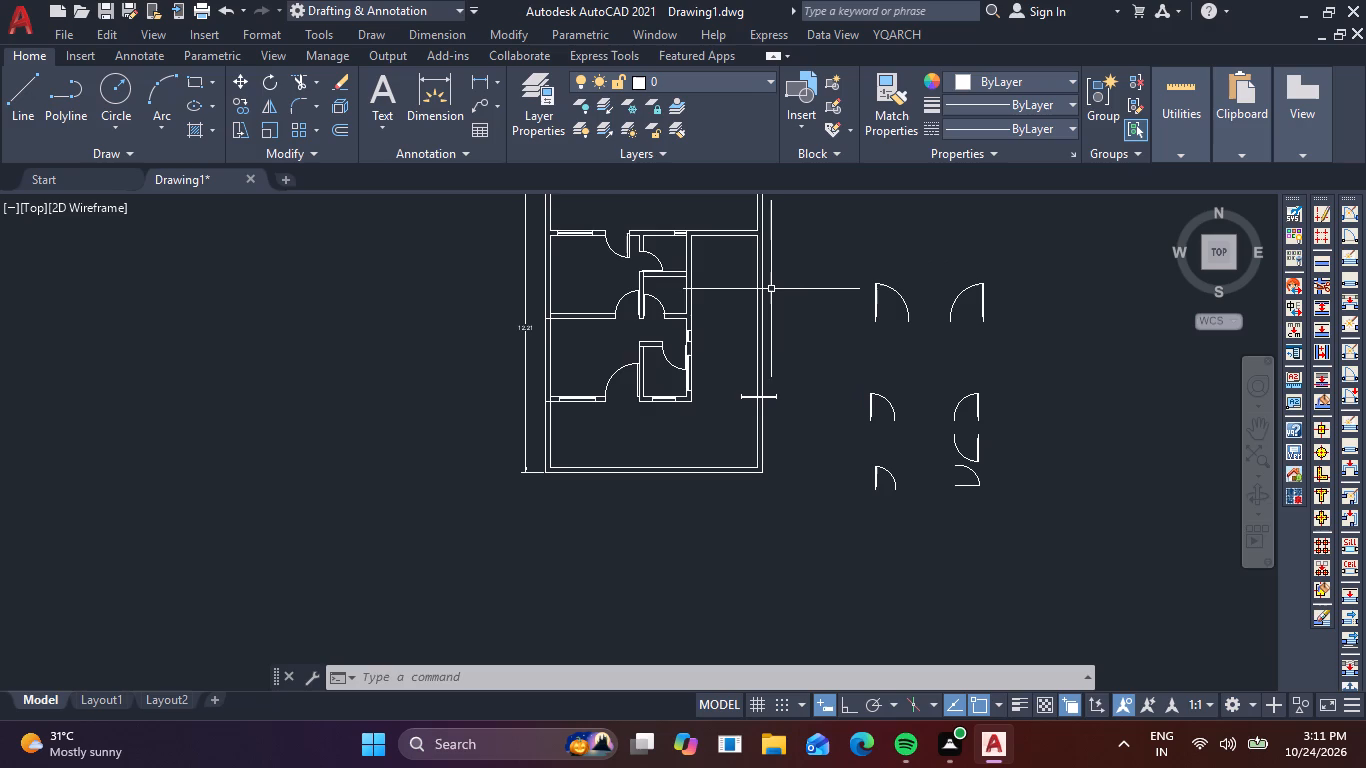
scroll(762, 287, up, 1)
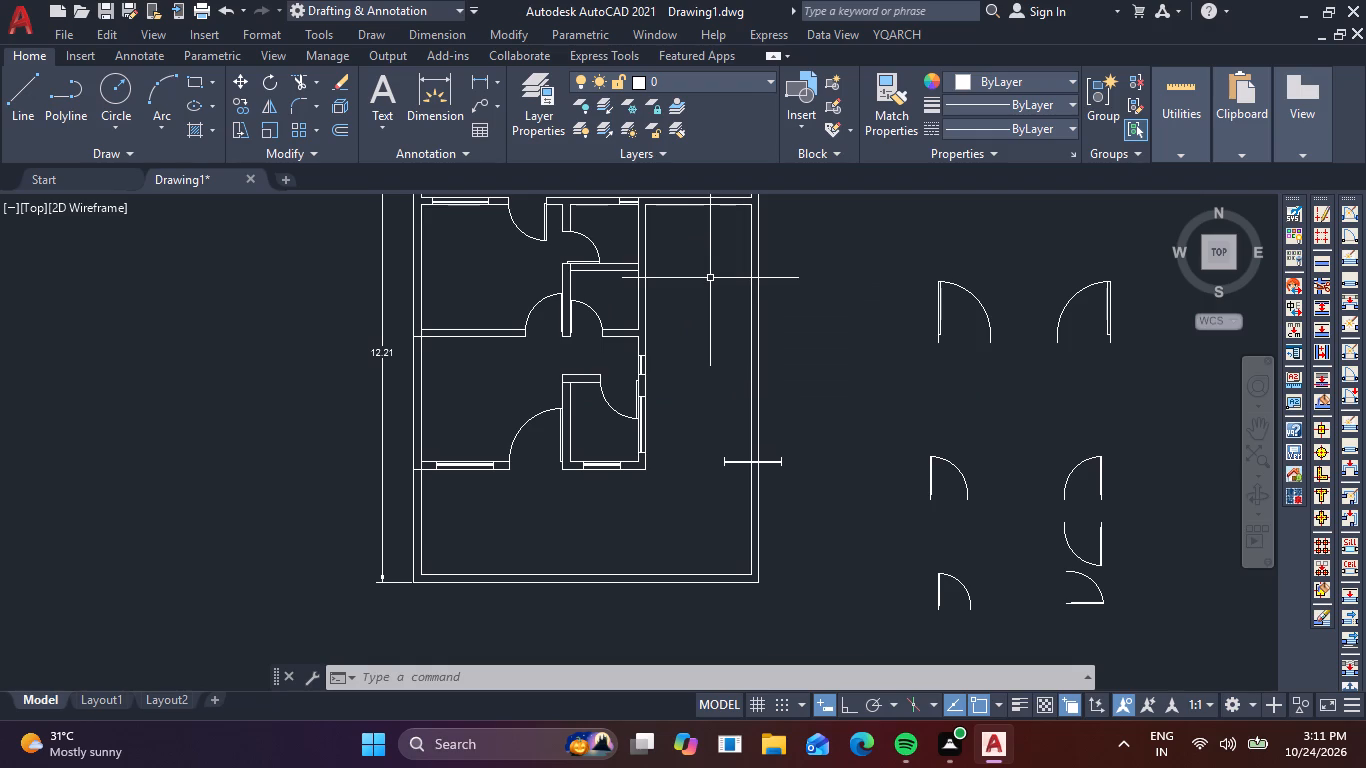
text(l)
key(space)
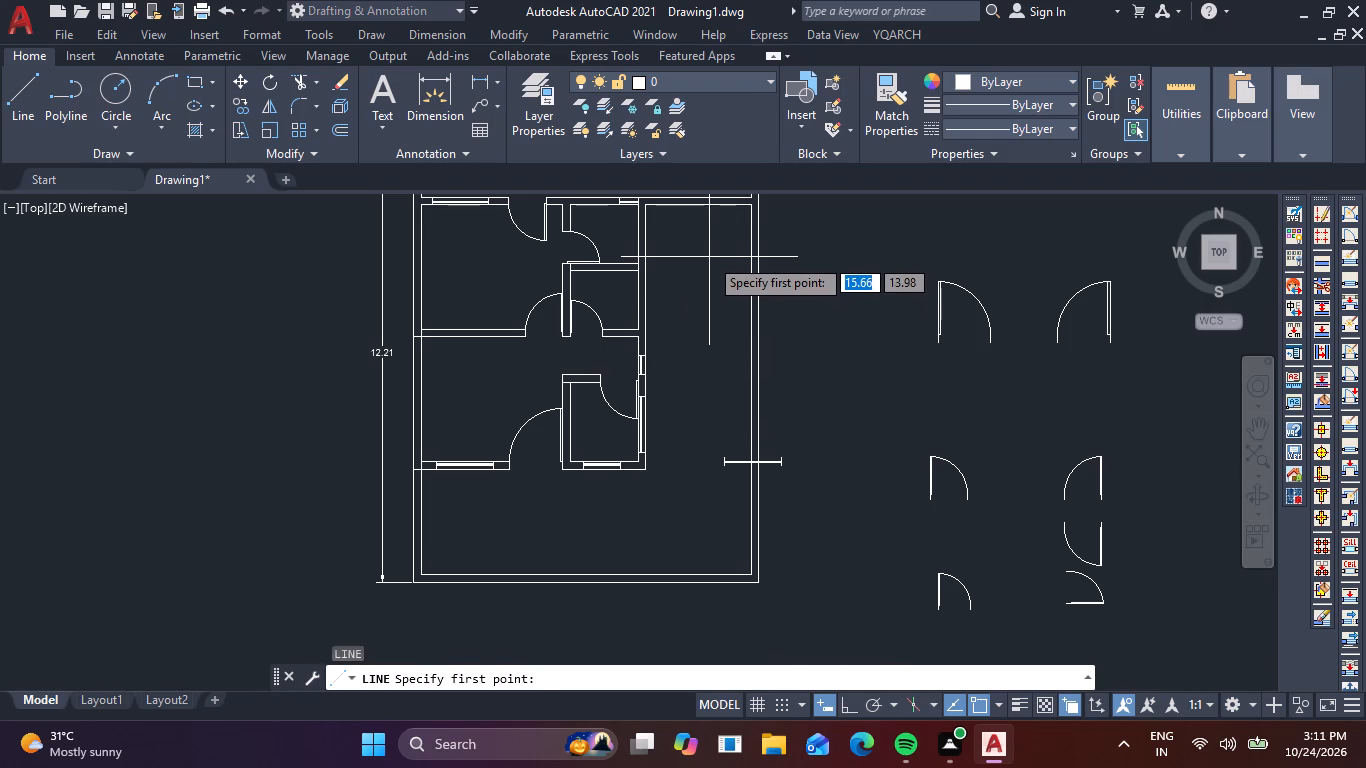
scroll(727, 244, up, 1)
middle_drag(727, 243, 702, 369)
scroll(702, 369, up, 1)
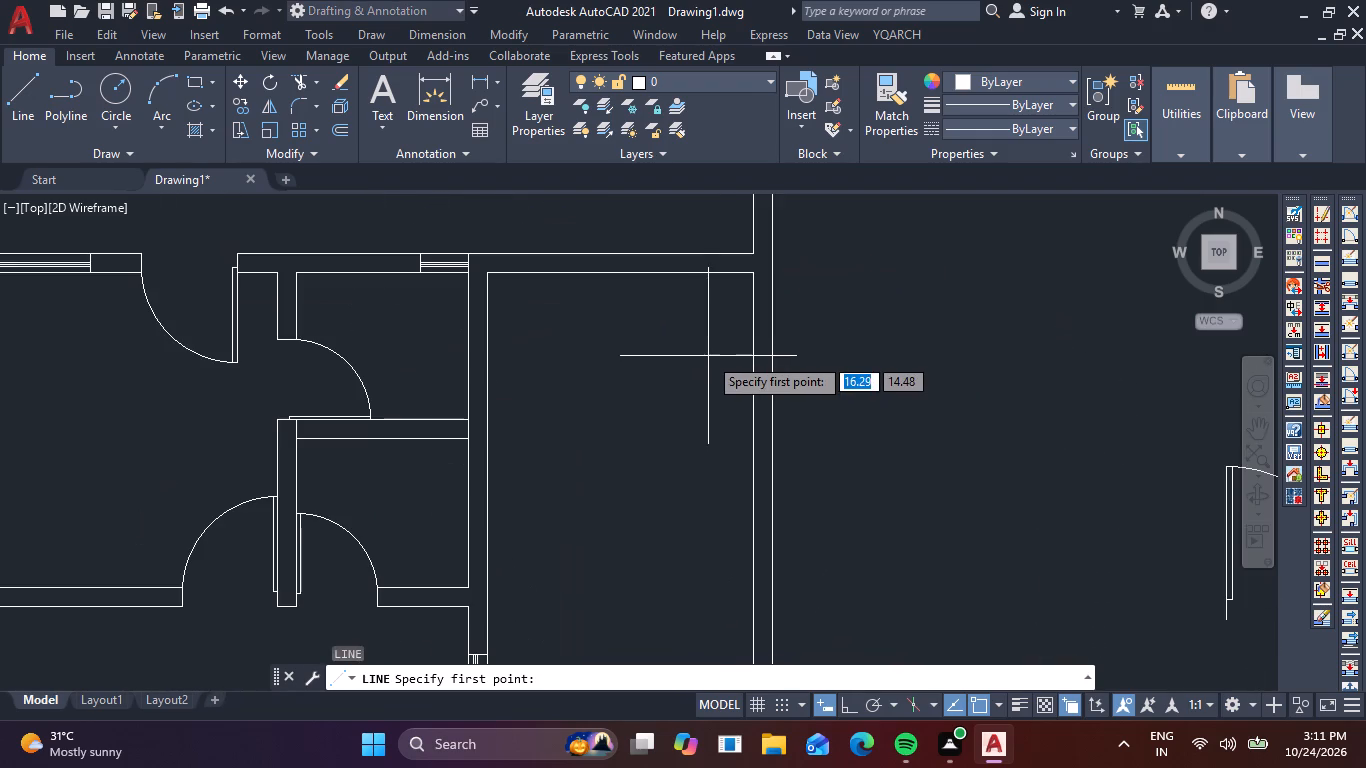
scroll(711, 351, down, 2)
scroll(718, 345, up, 3)
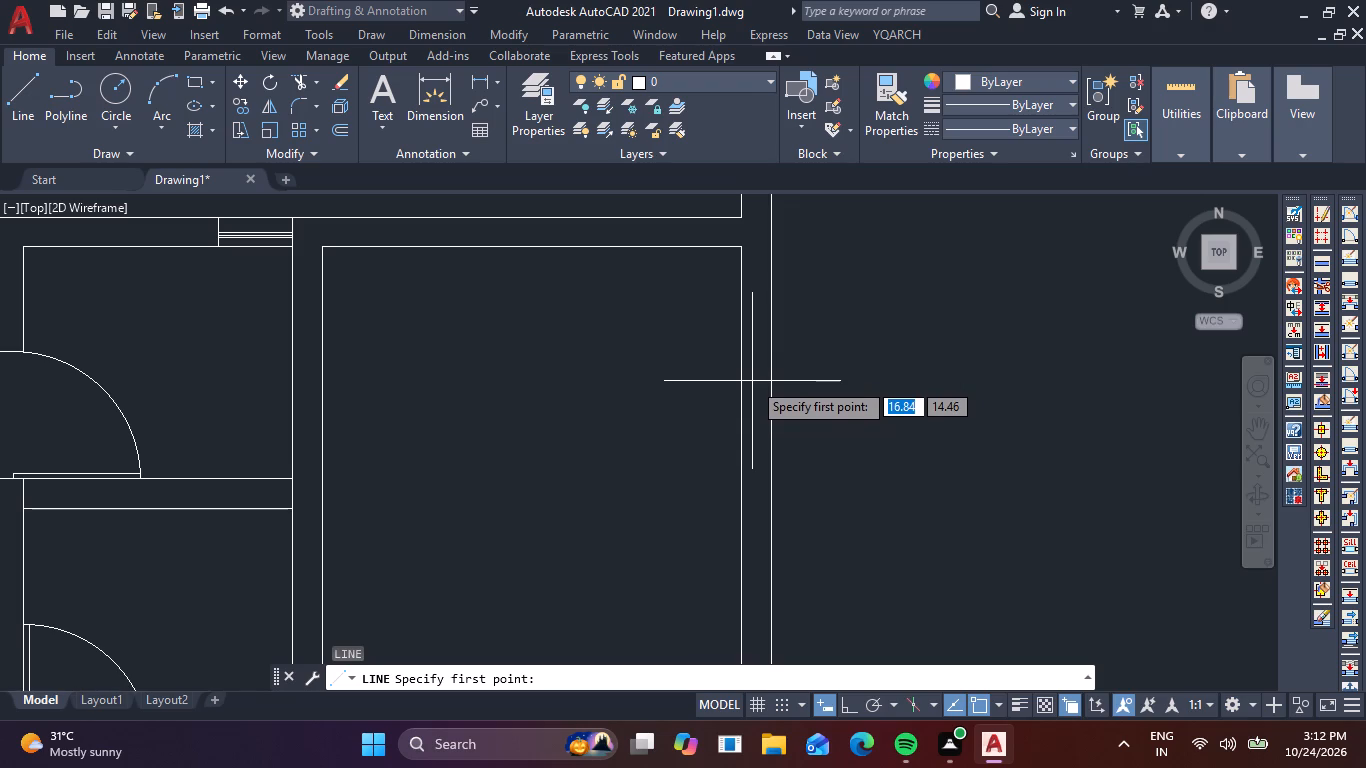
click(742, 372)
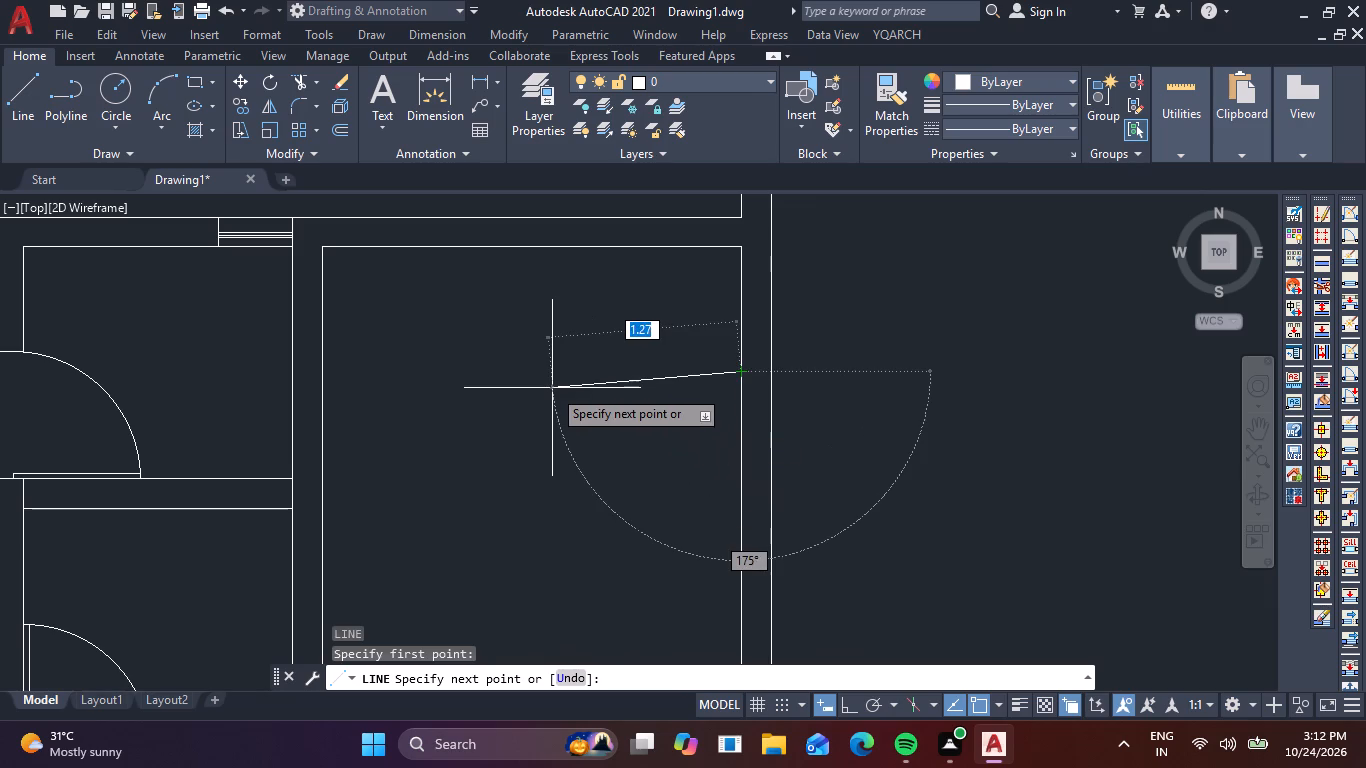
key(F8)
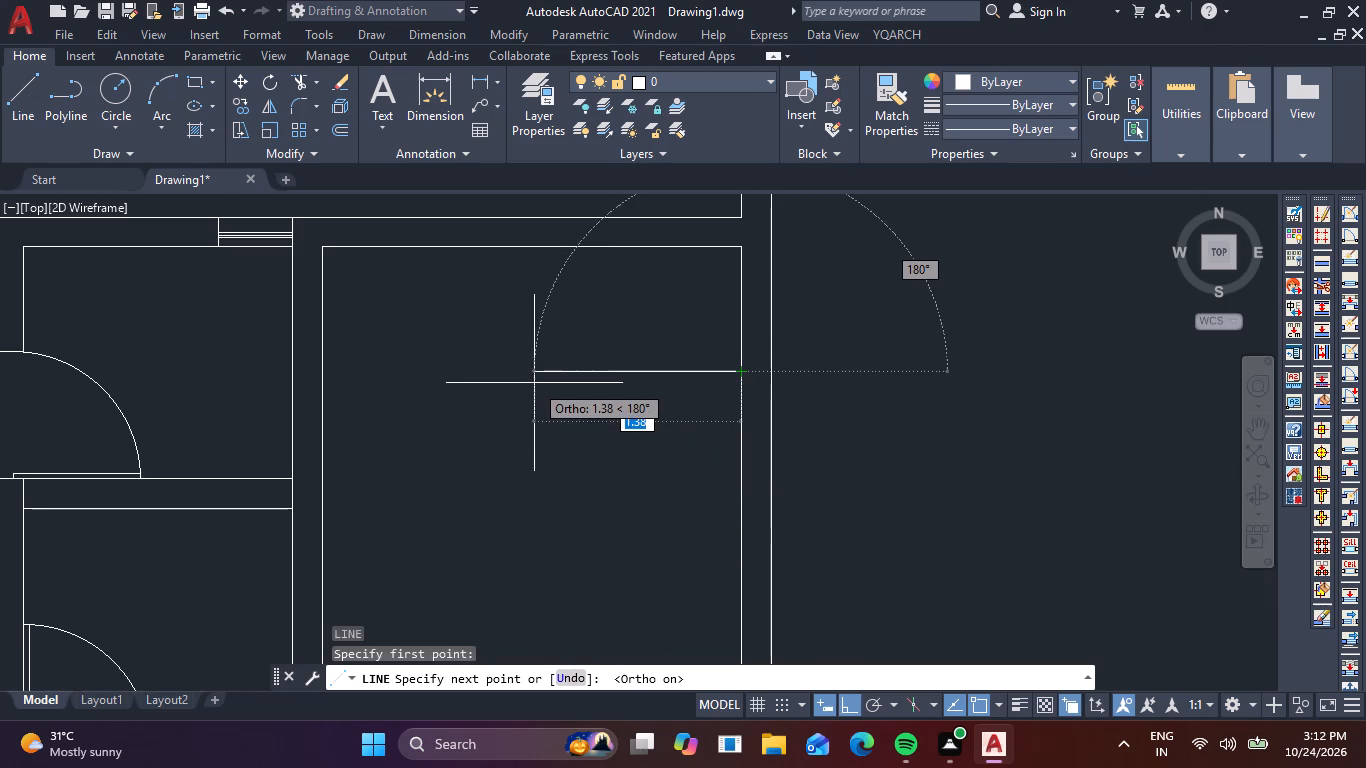
key(2)
key(Return)
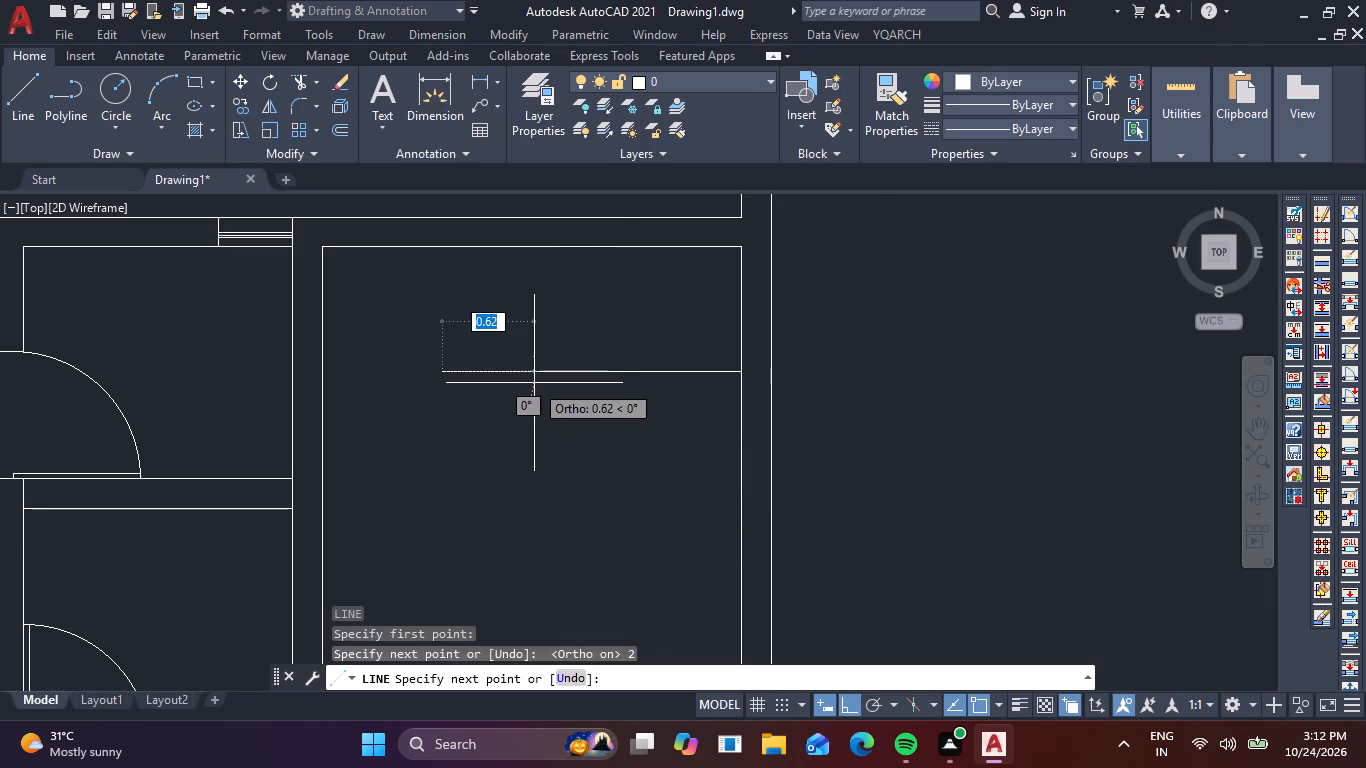
key(Escape)
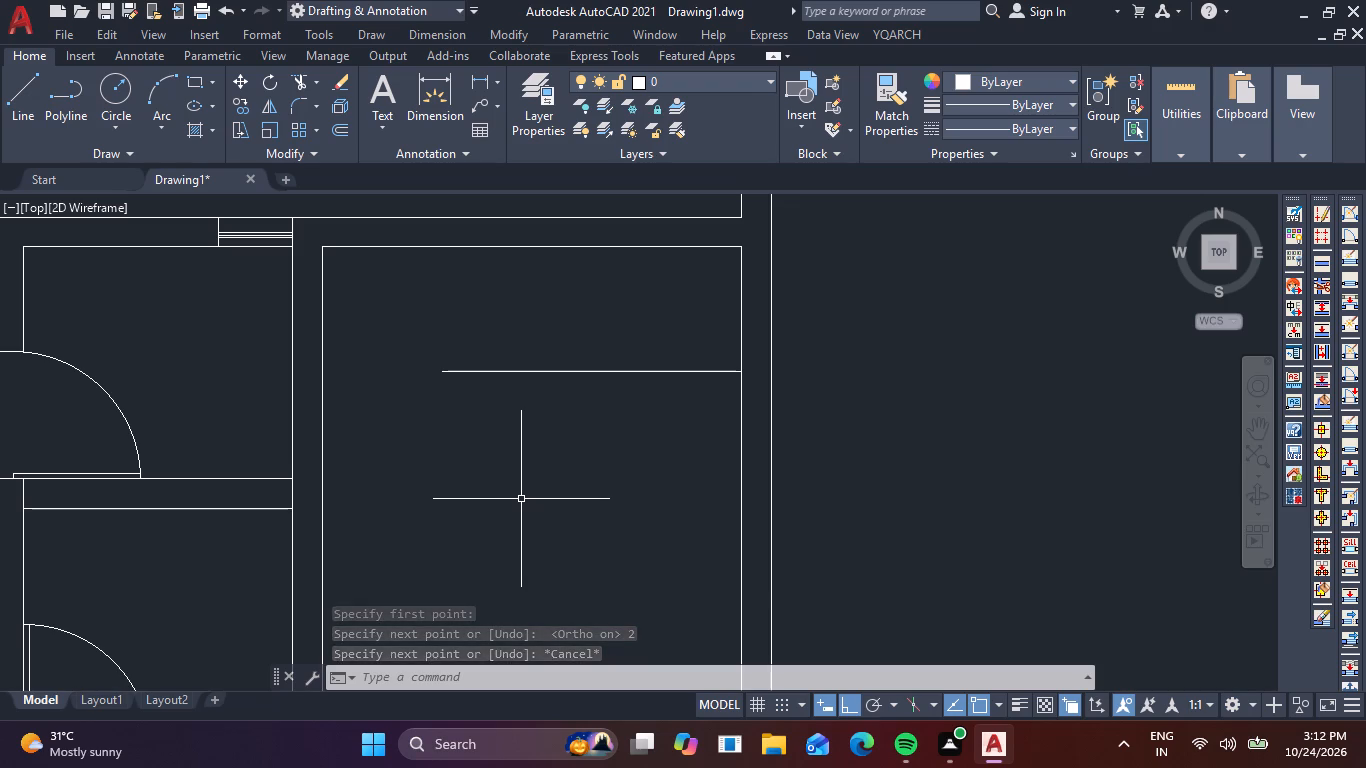
Offset the 2 m horizontal line in the side area downward by 2.25 m.
key(o)
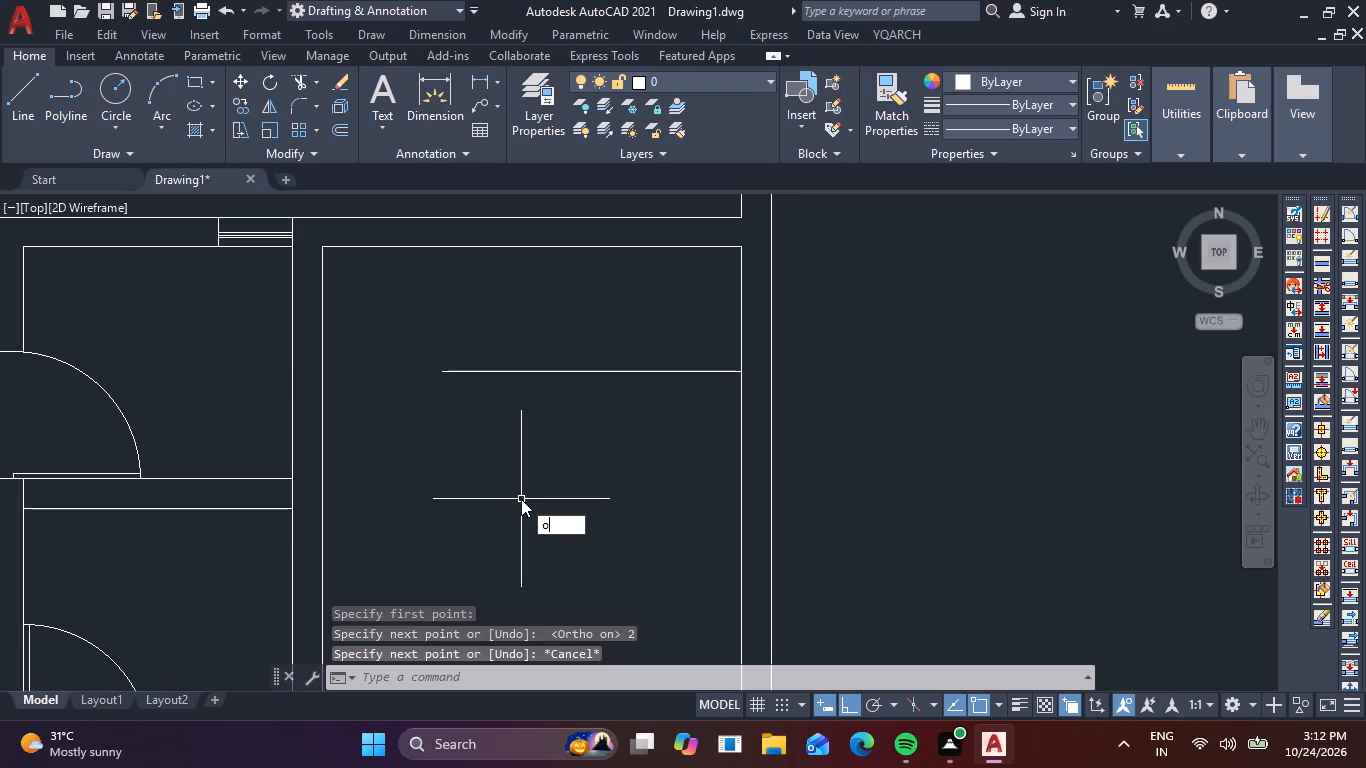
key(Return)
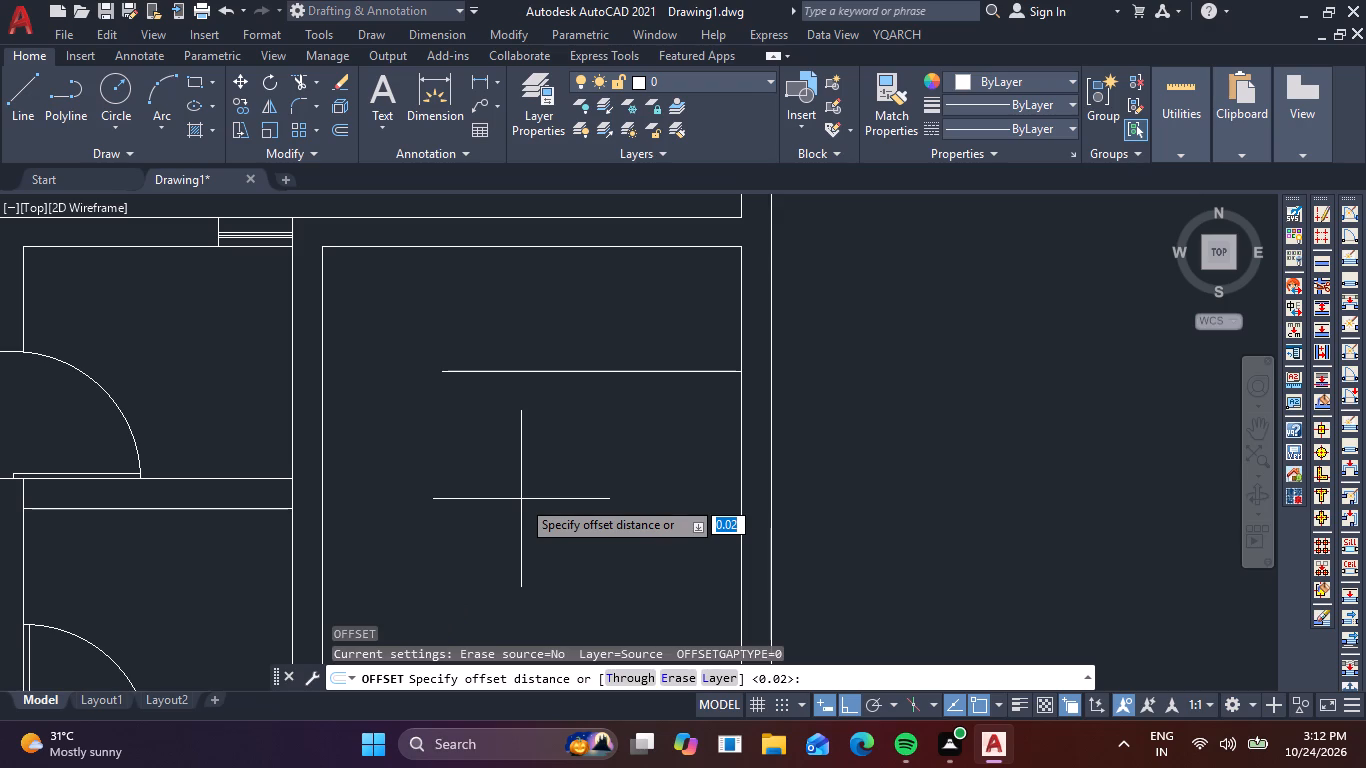
key(2)
key(period)
text(25)
key(Return)
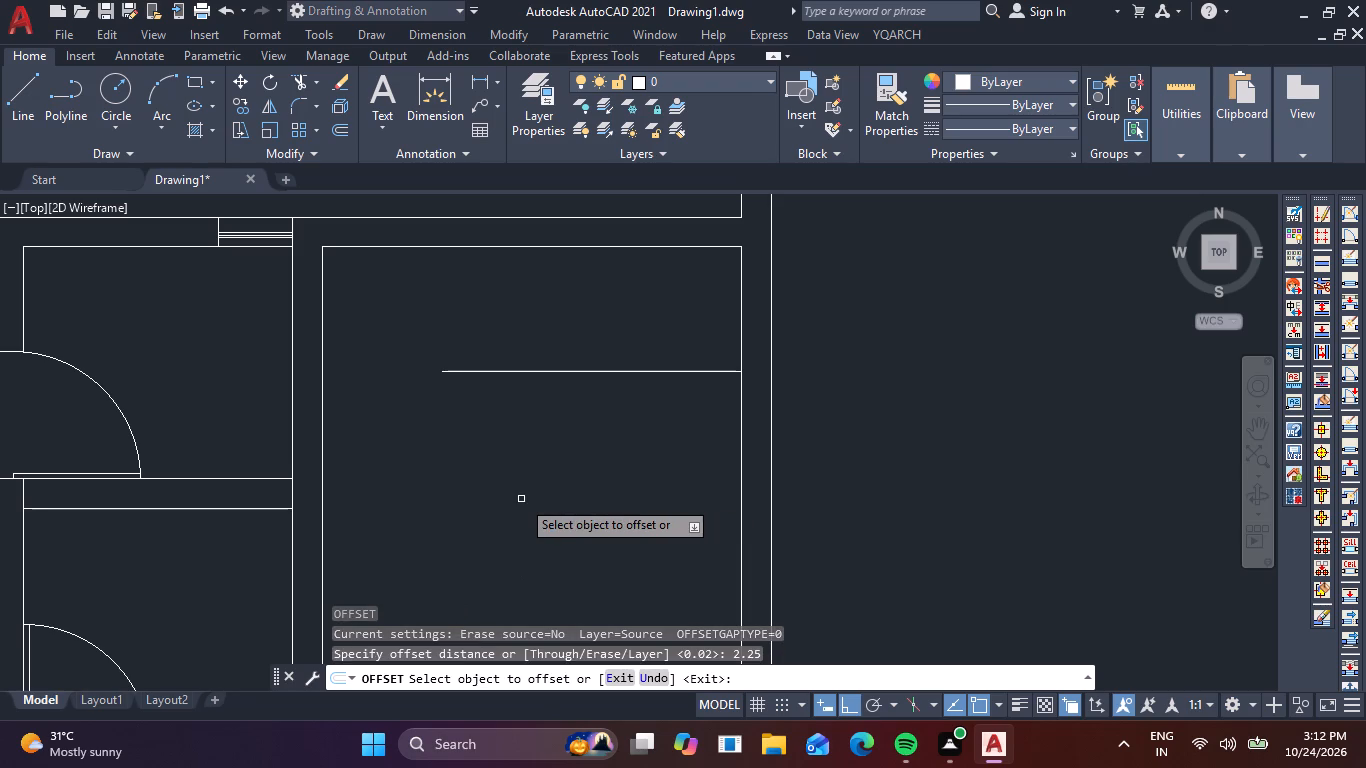
scroll(533, 490, down, 1)
middle_drag(534, 483, 496, 395)
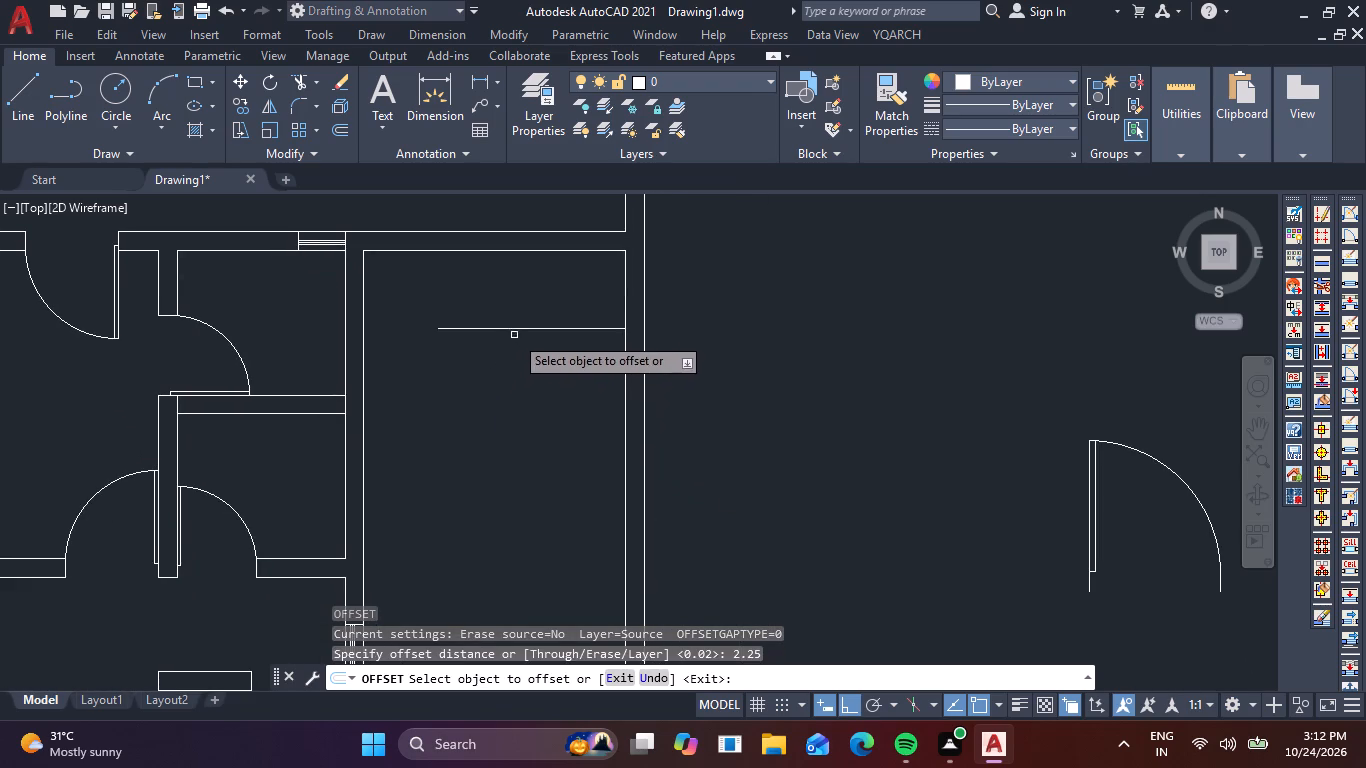
click(518, 331)
click(510, 409)
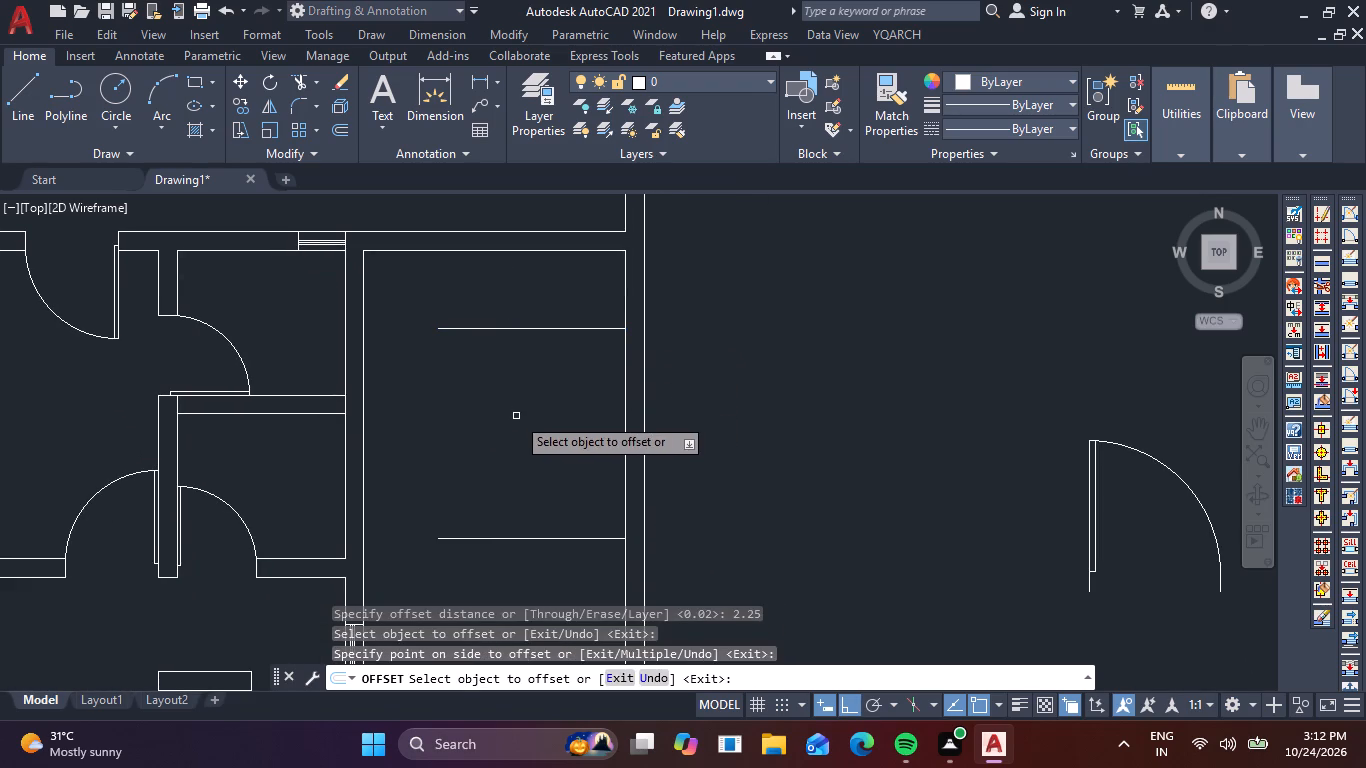
key(Escape)
key(Escape)
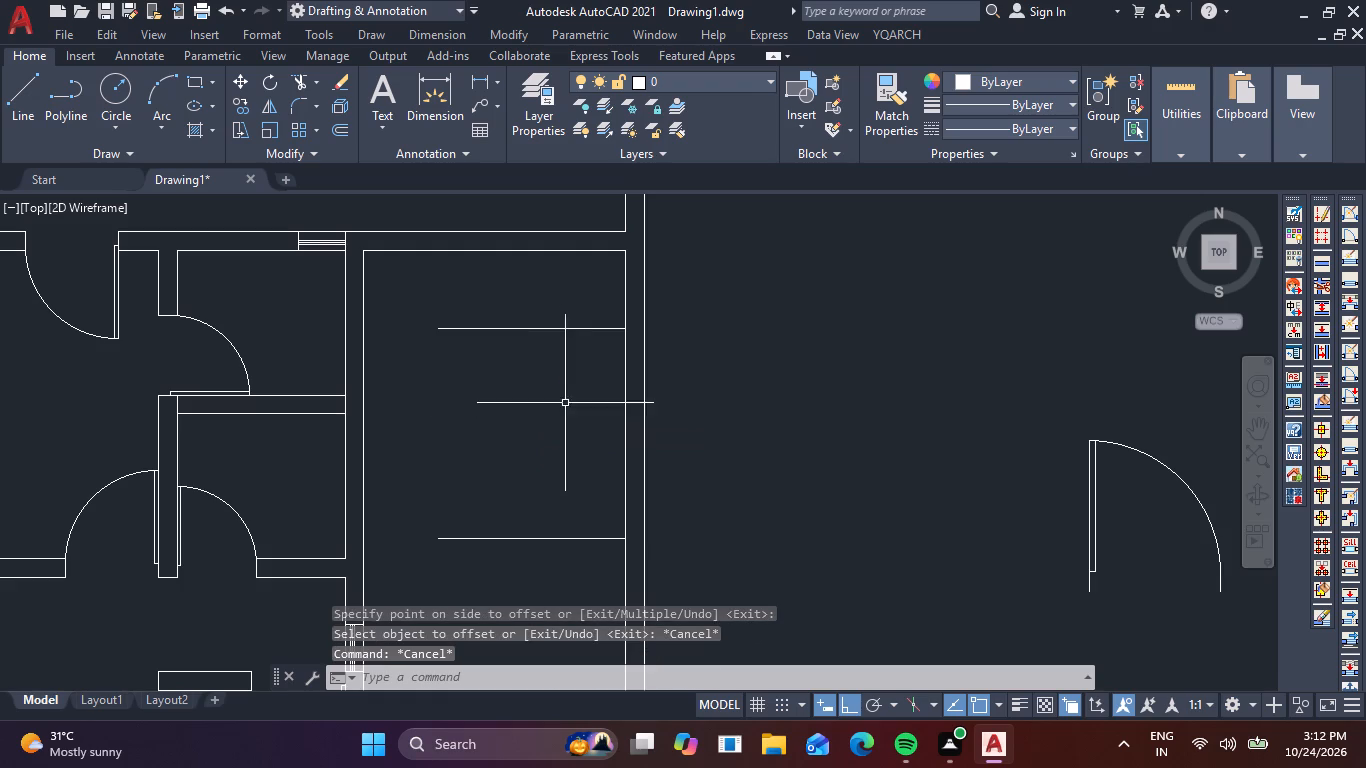
Copy the upper 2 m line as an array of 10 items fitted down to the lower offset line to form stair treads.
drag(563, 399, 544, 382)
click(470, 295)
text(co)
key(space)
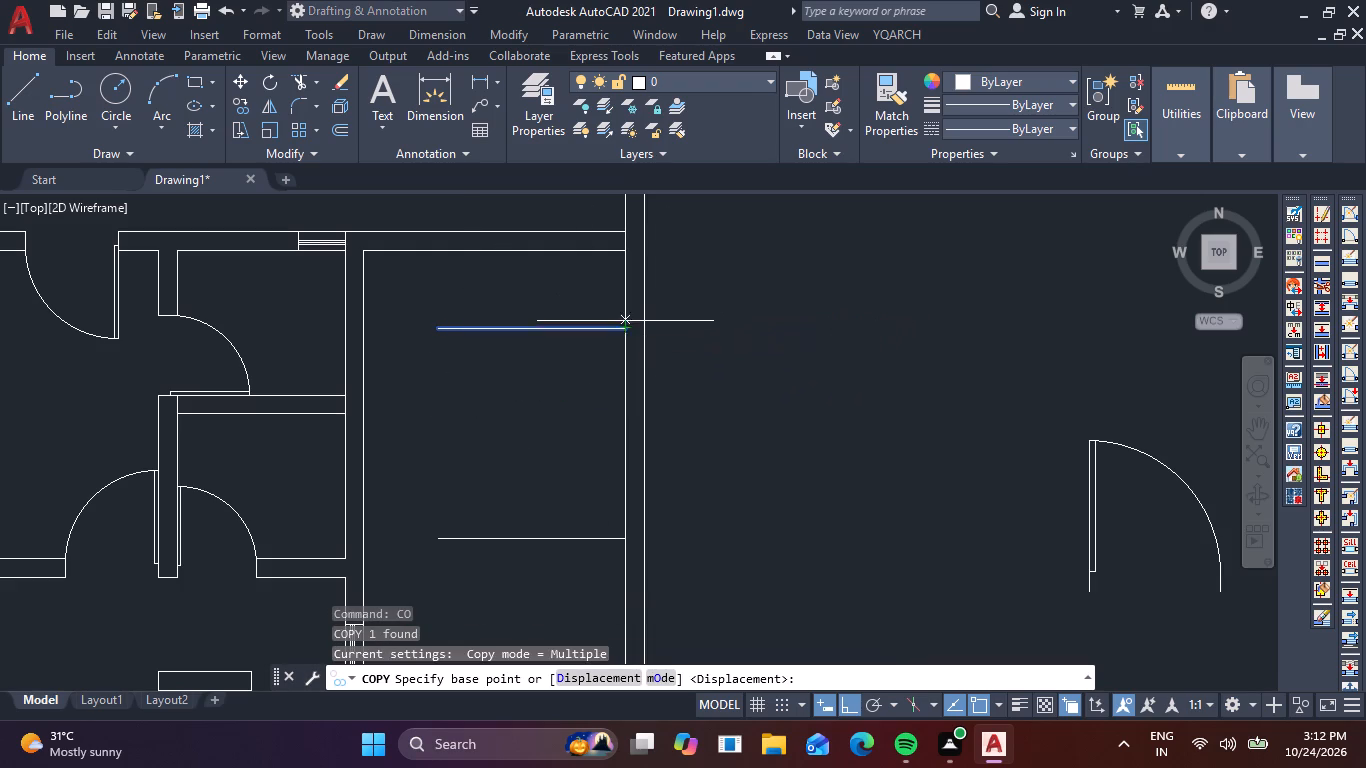
click(624, 326)
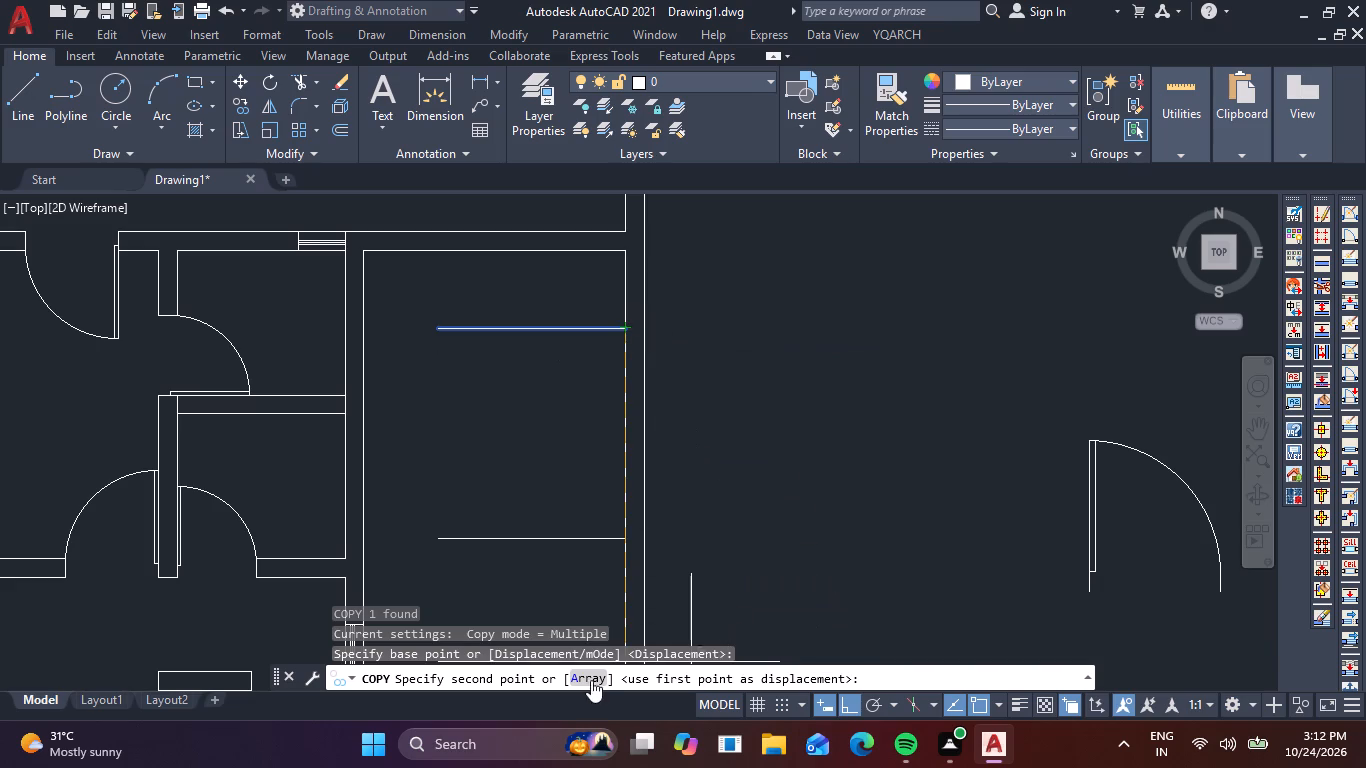
click(593, 681)
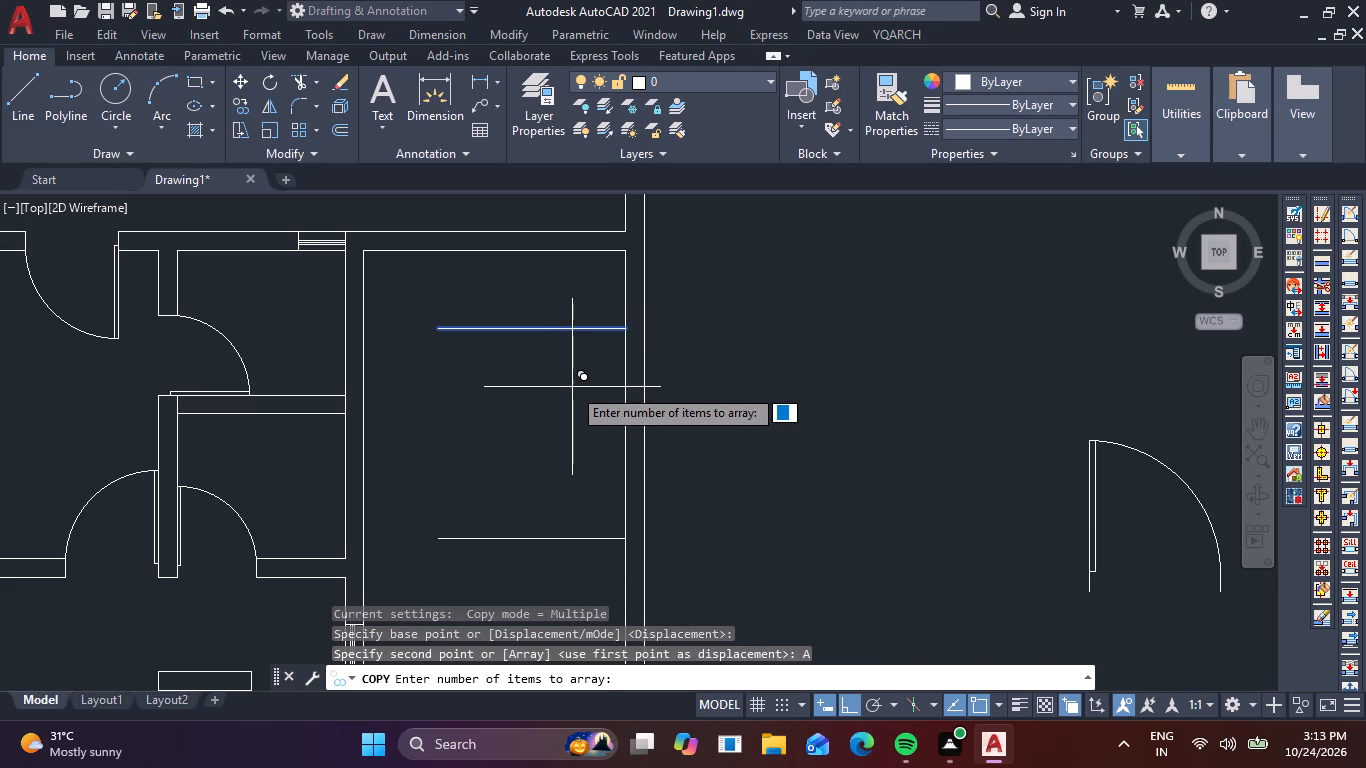
text(10)
key(Return)
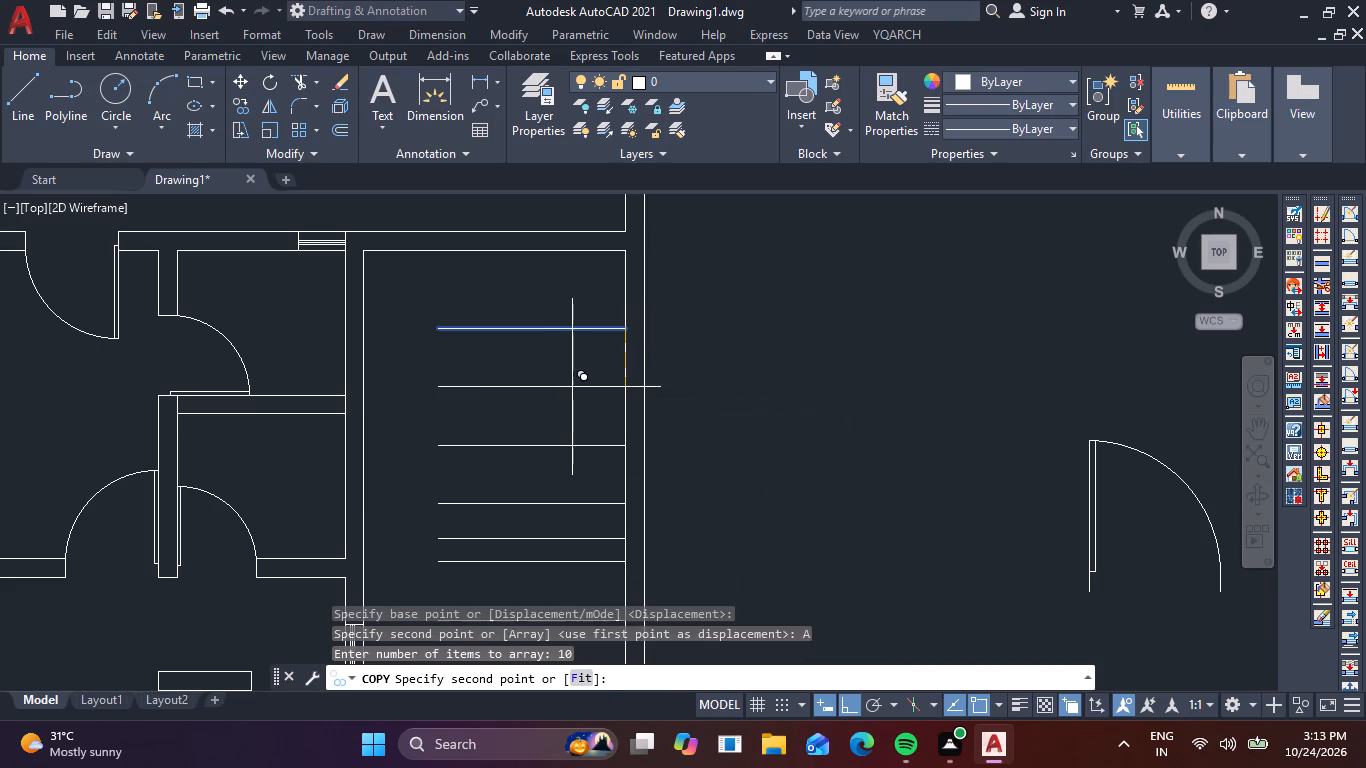
click(591, 680)
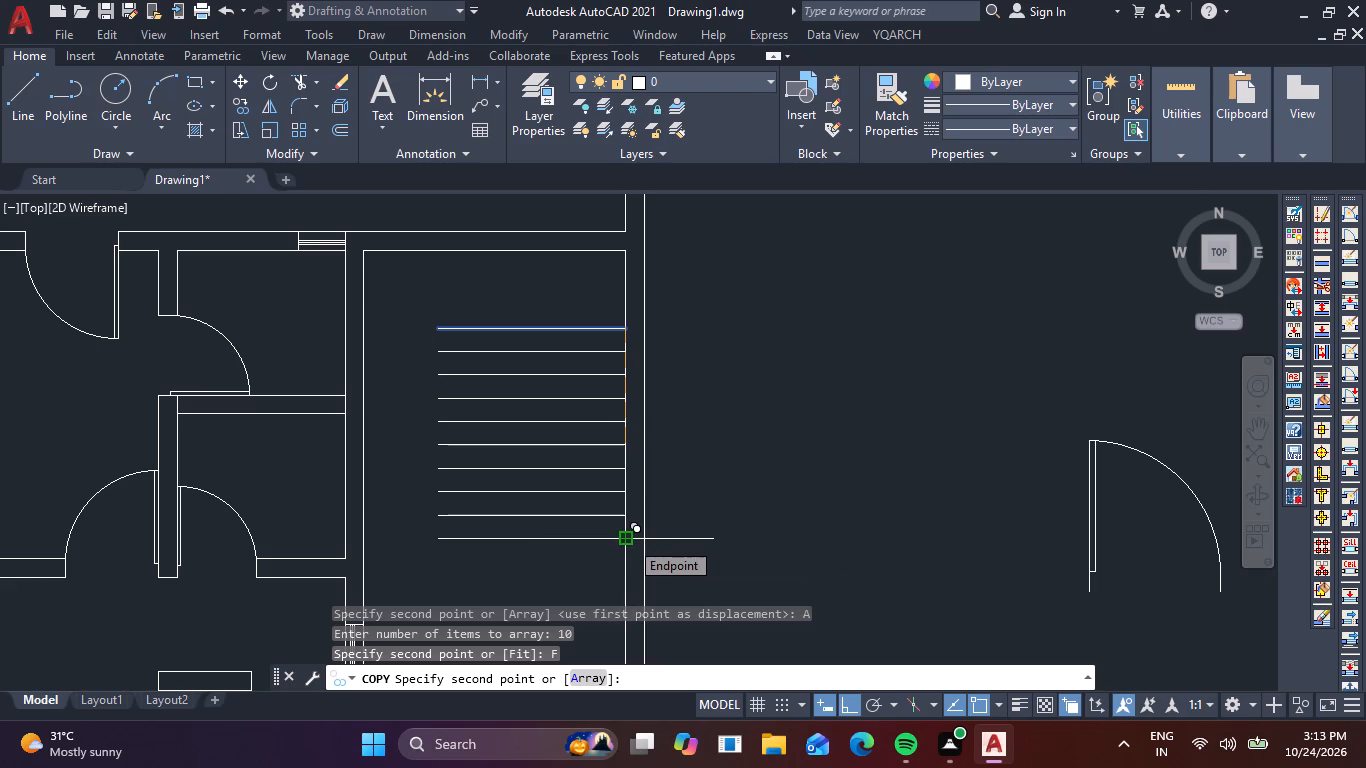
click(629, 540)
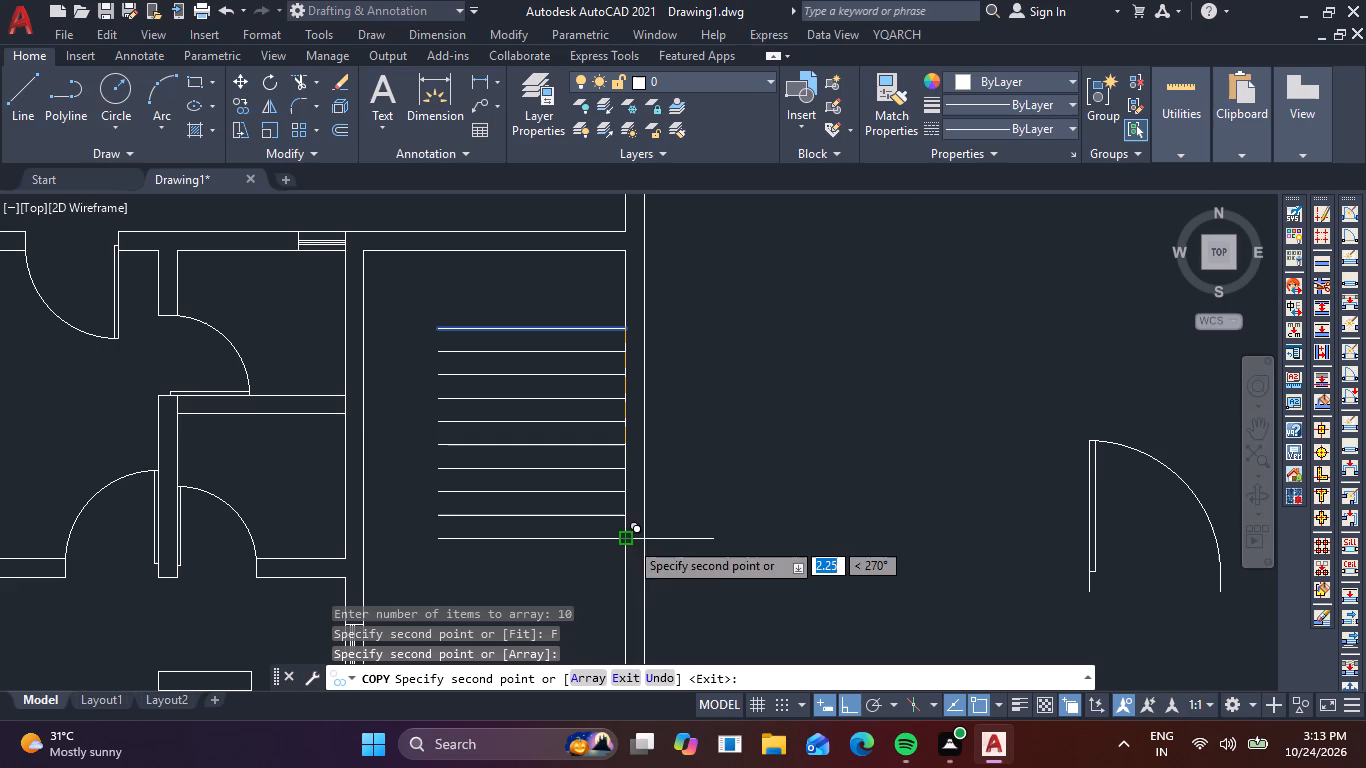
key(Escape)
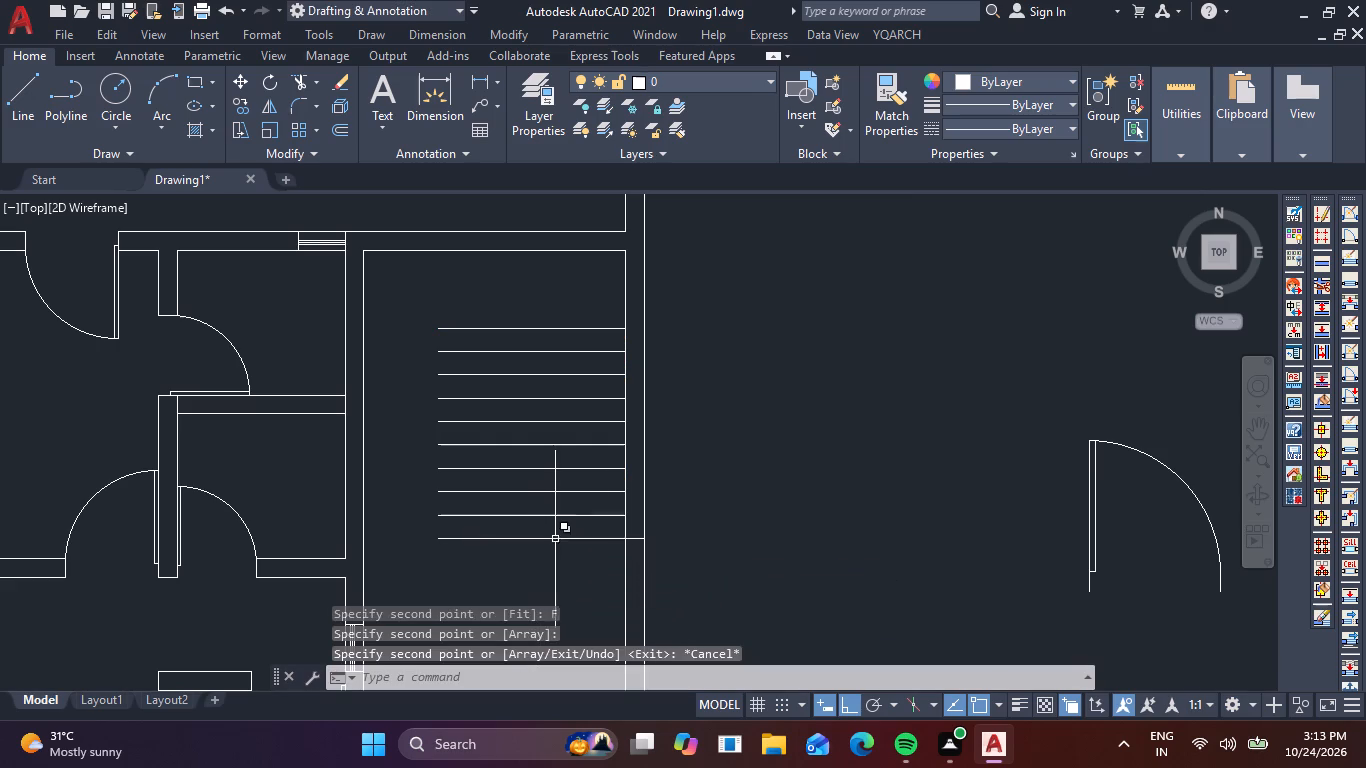
Delete the duplicate line overlapping the lowest stair tread.
click(558, 537)
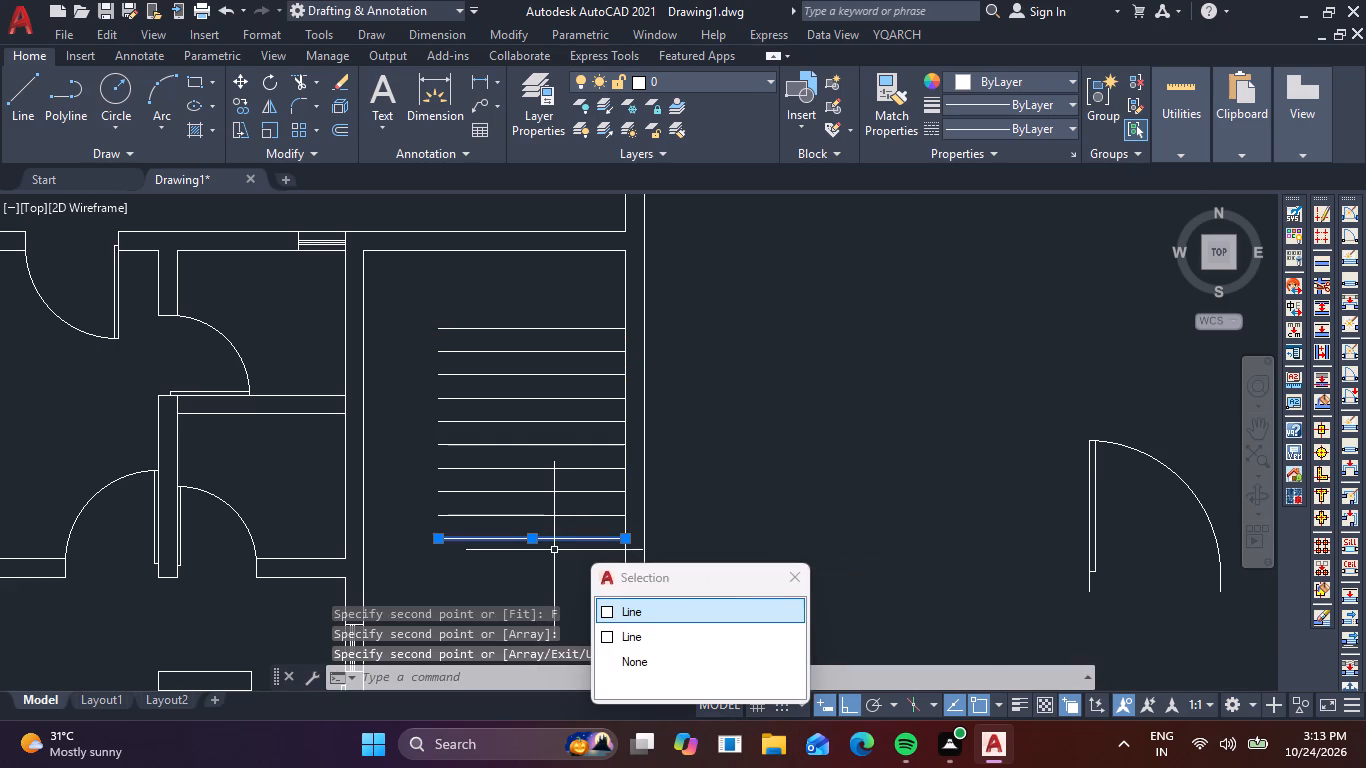
key(Delete)
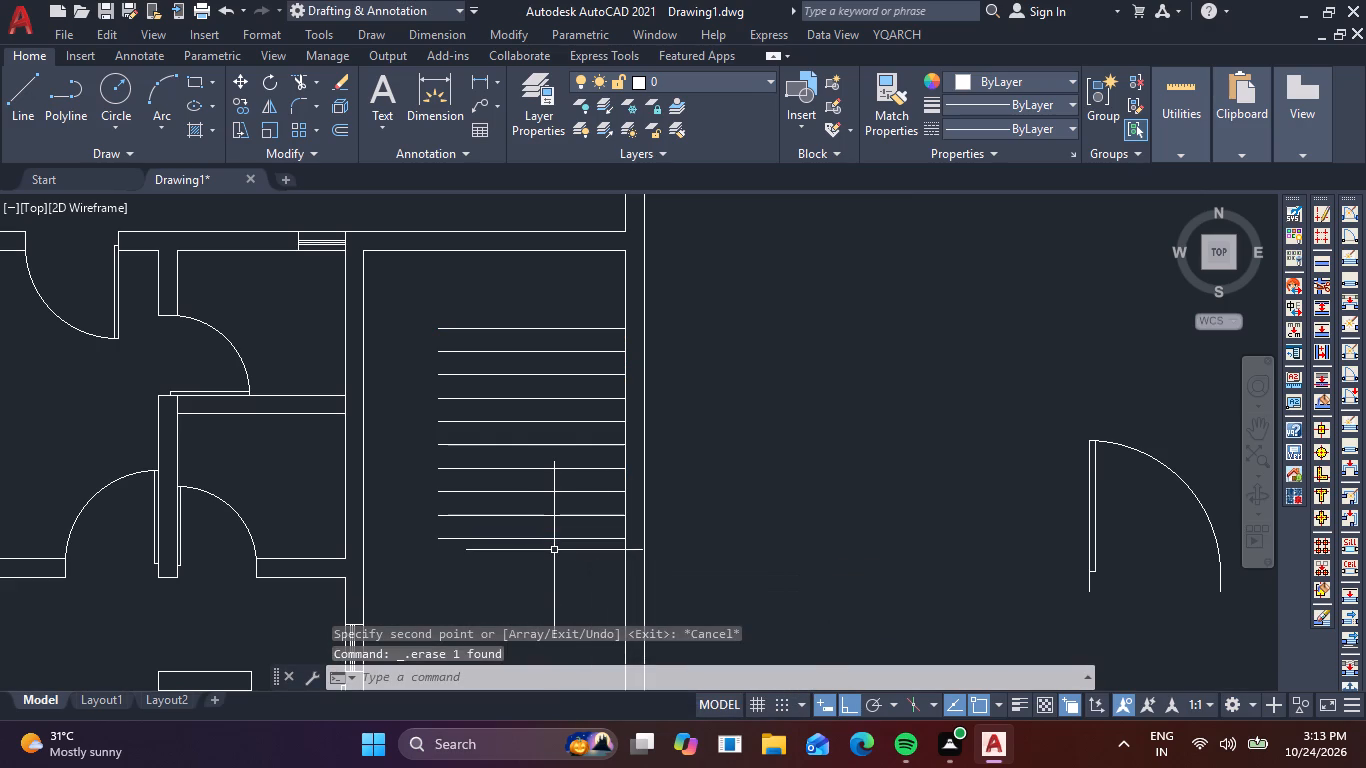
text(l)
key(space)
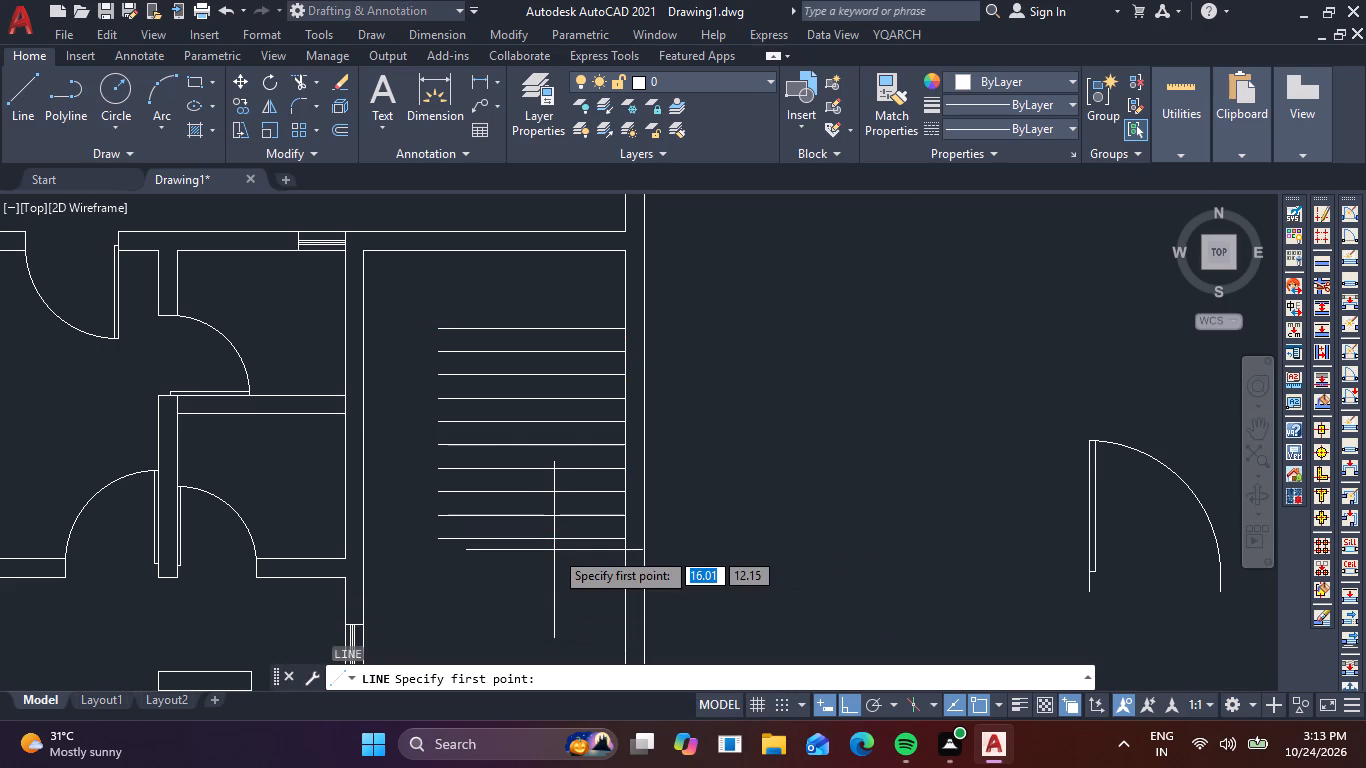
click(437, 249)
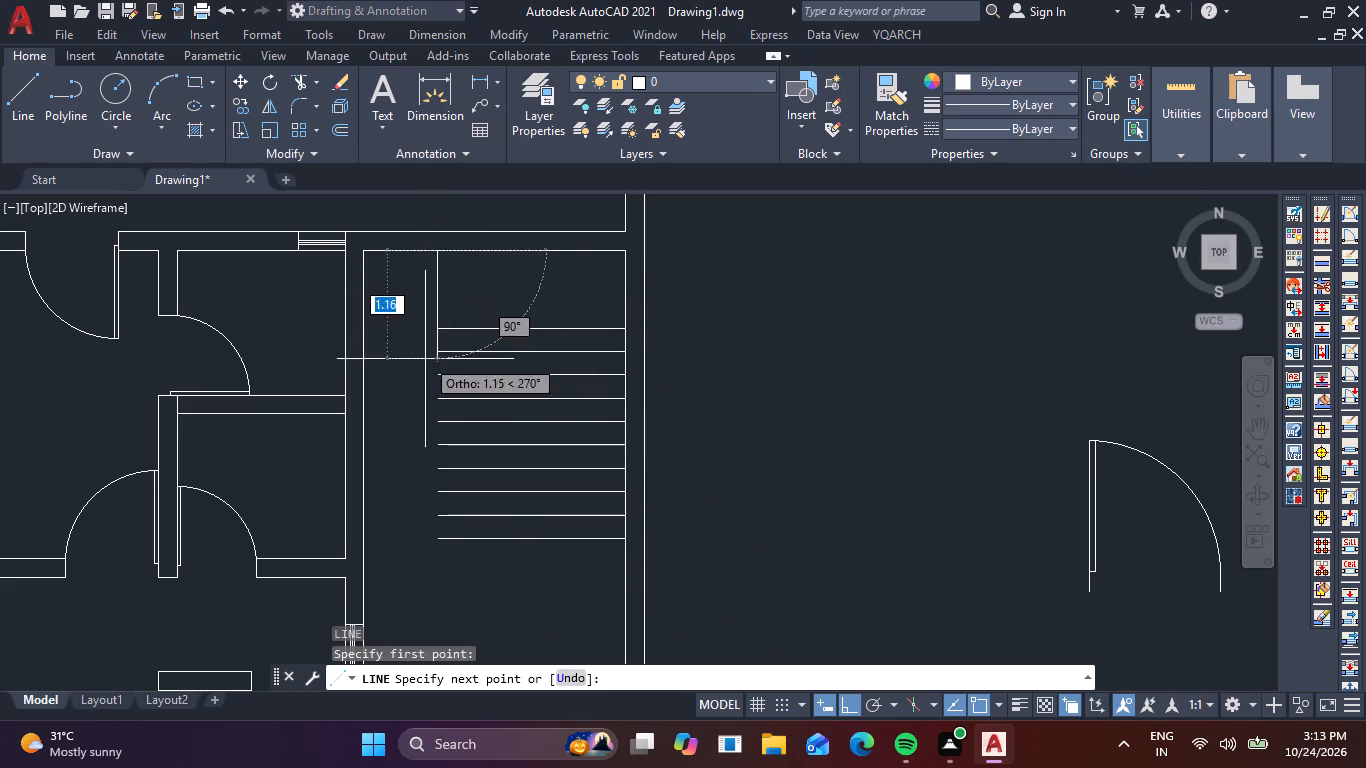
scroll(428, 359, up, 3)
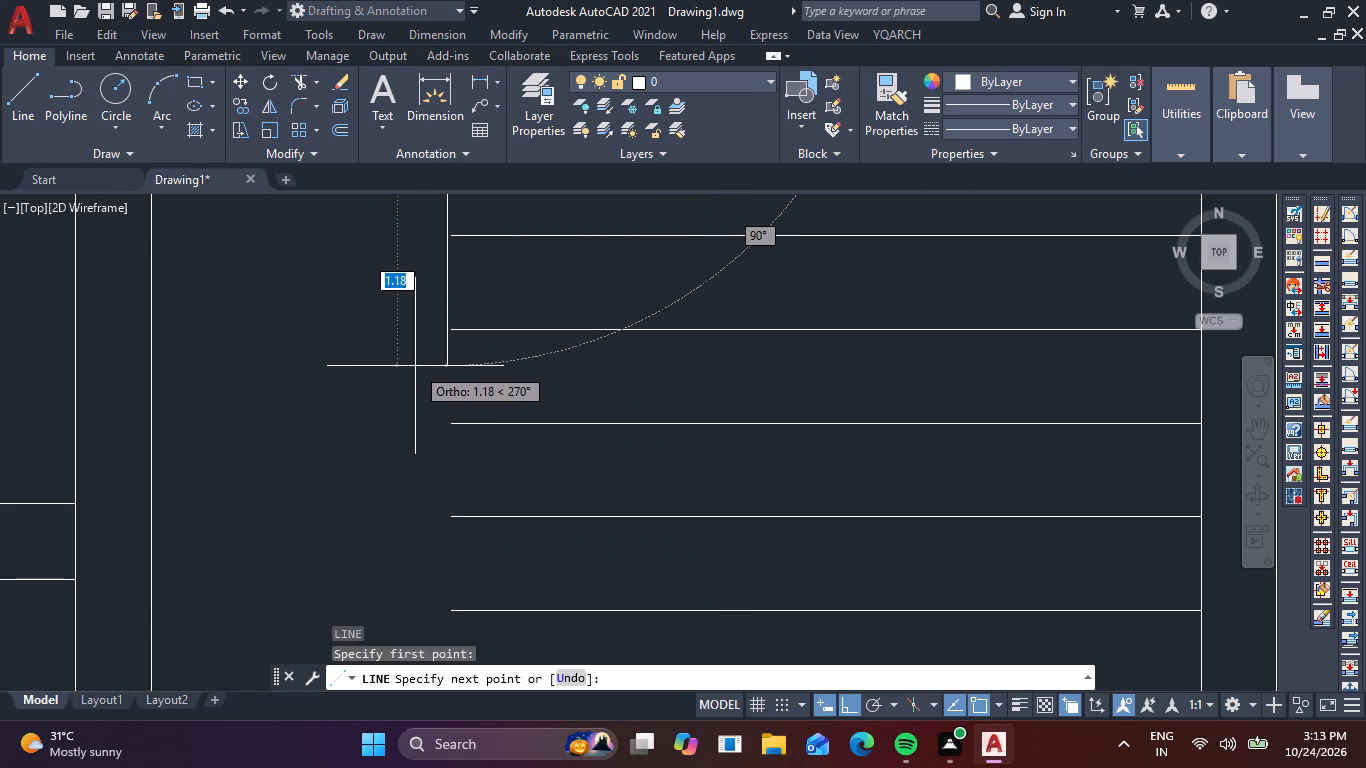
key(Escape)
Draw a vertical line joining the left ends of the bottom four stair treads.
scroll(423, 394, down, 2)
middle_drag(442, 481, 459, 345)
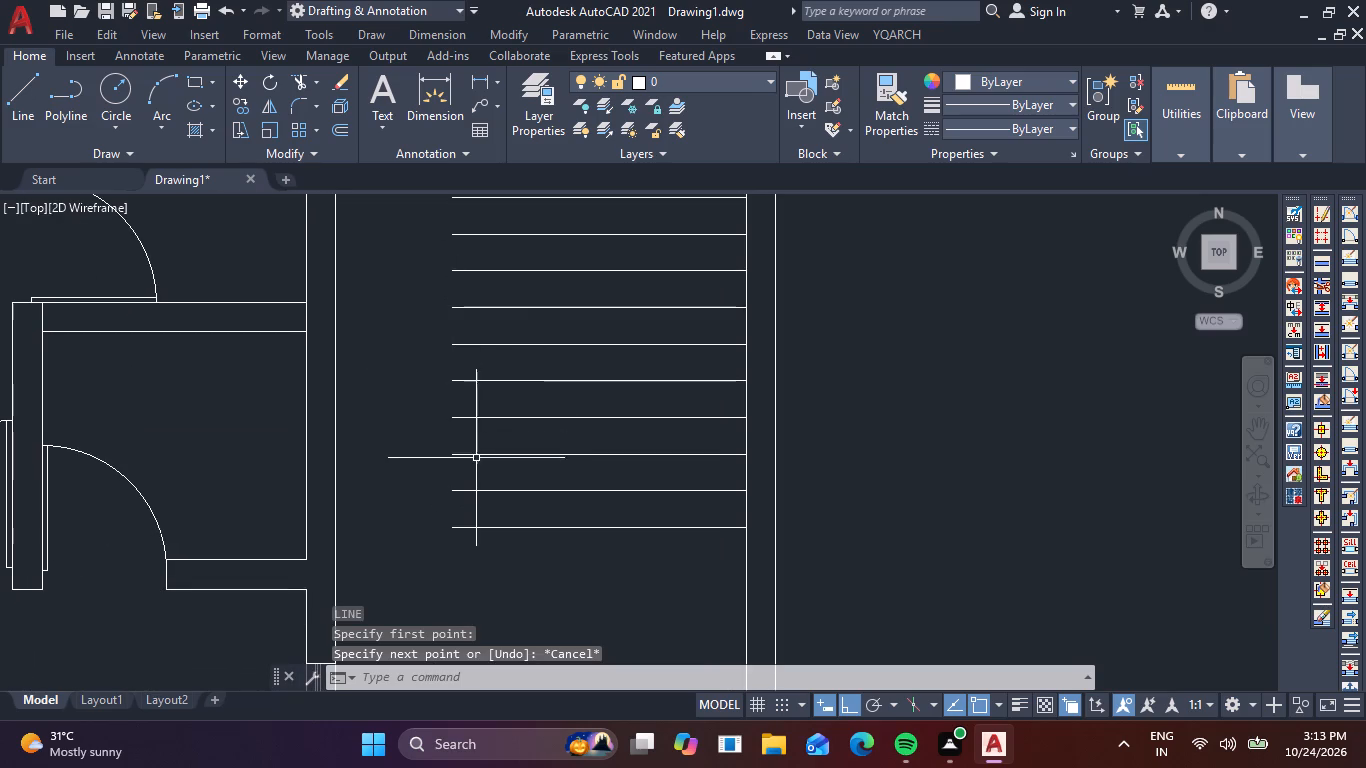
text(l)
key(space)
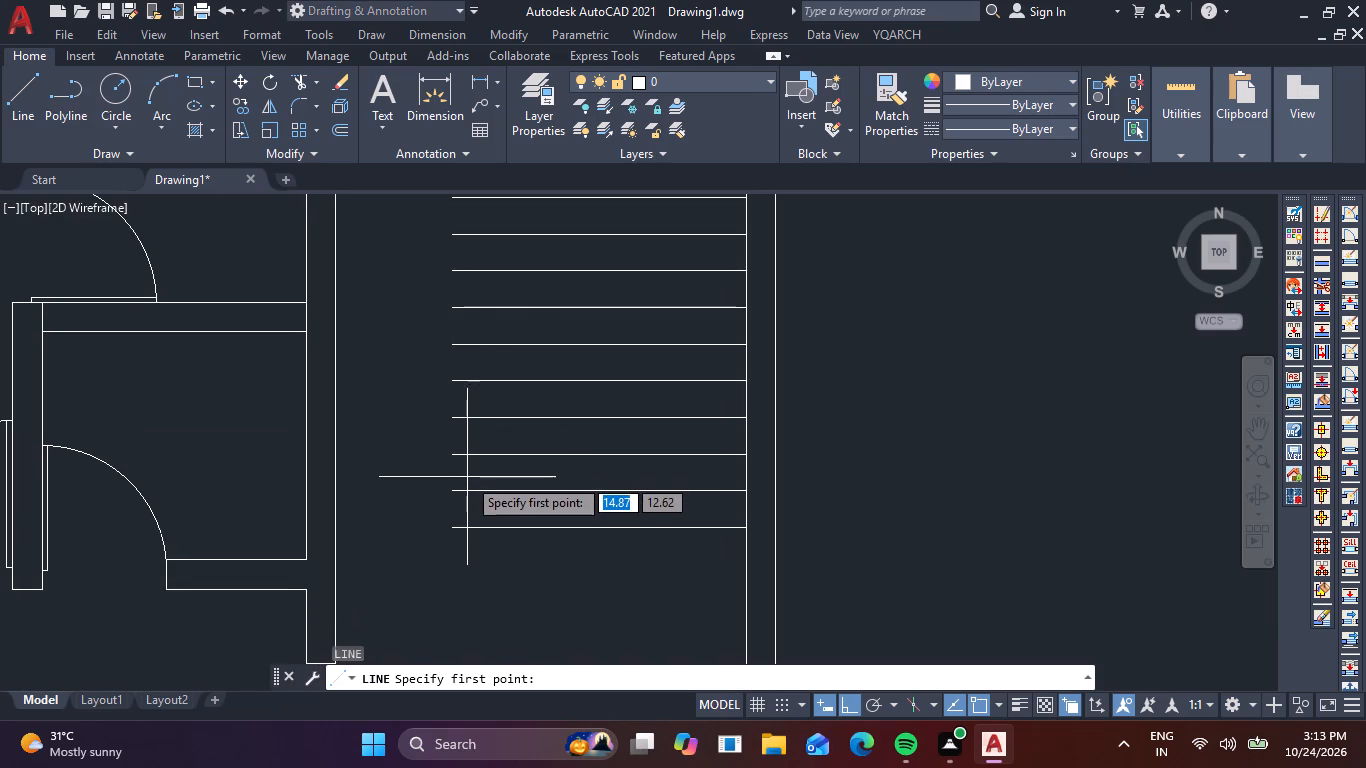
click(450, 527)
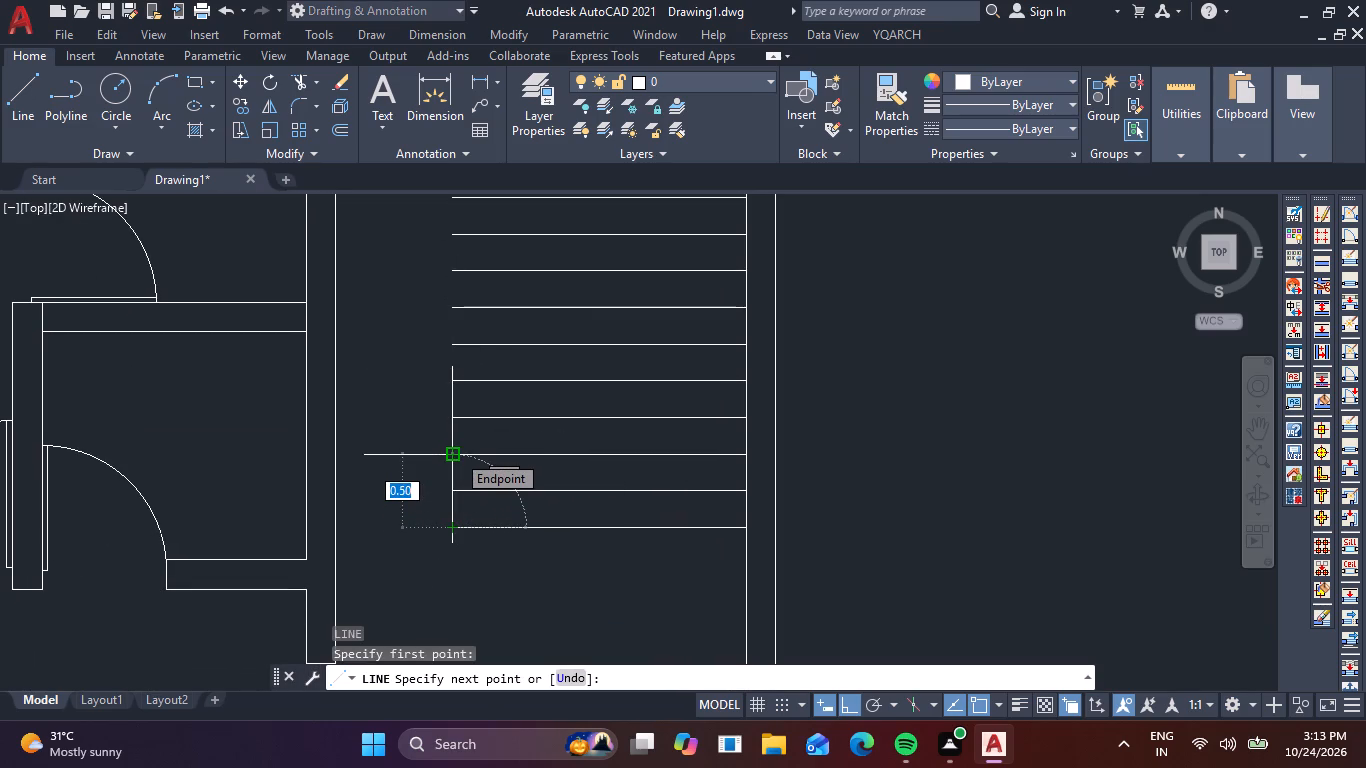
click(458, 418)
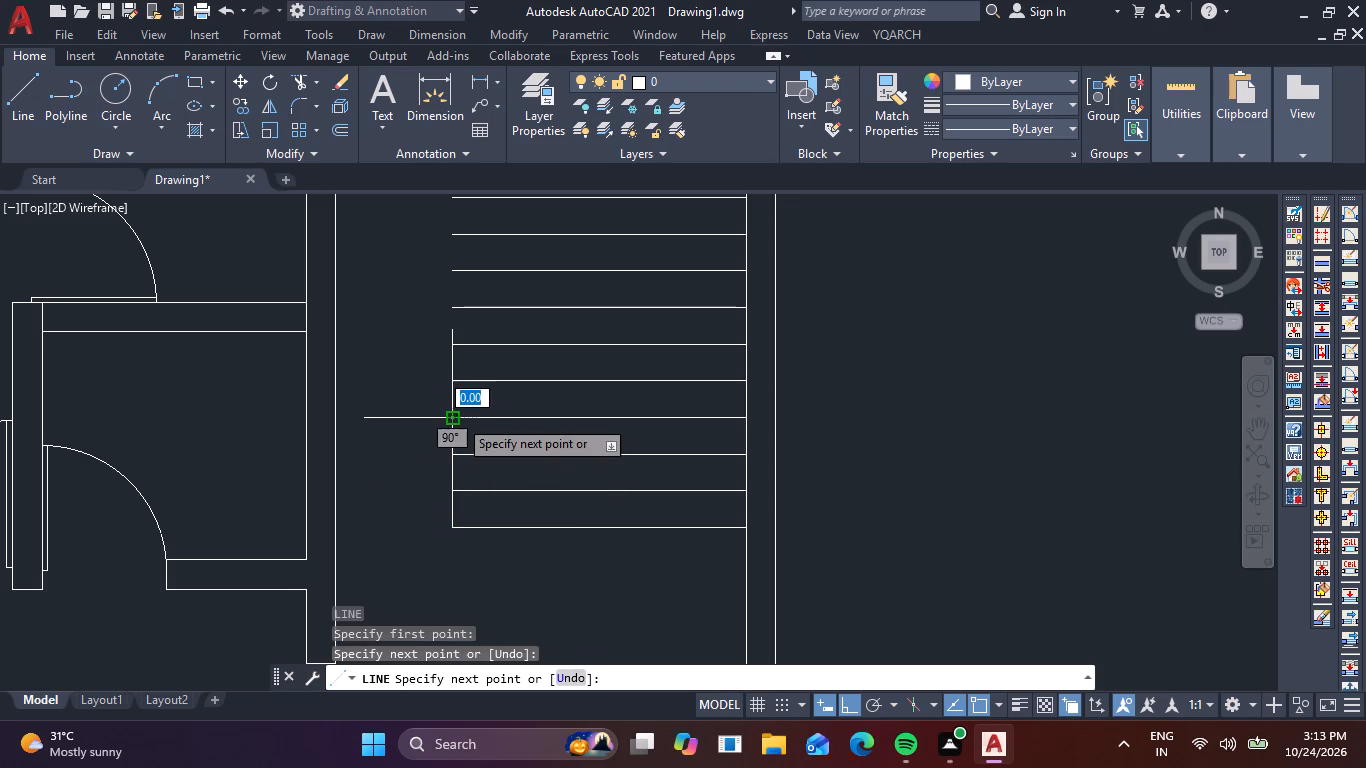
key(space)
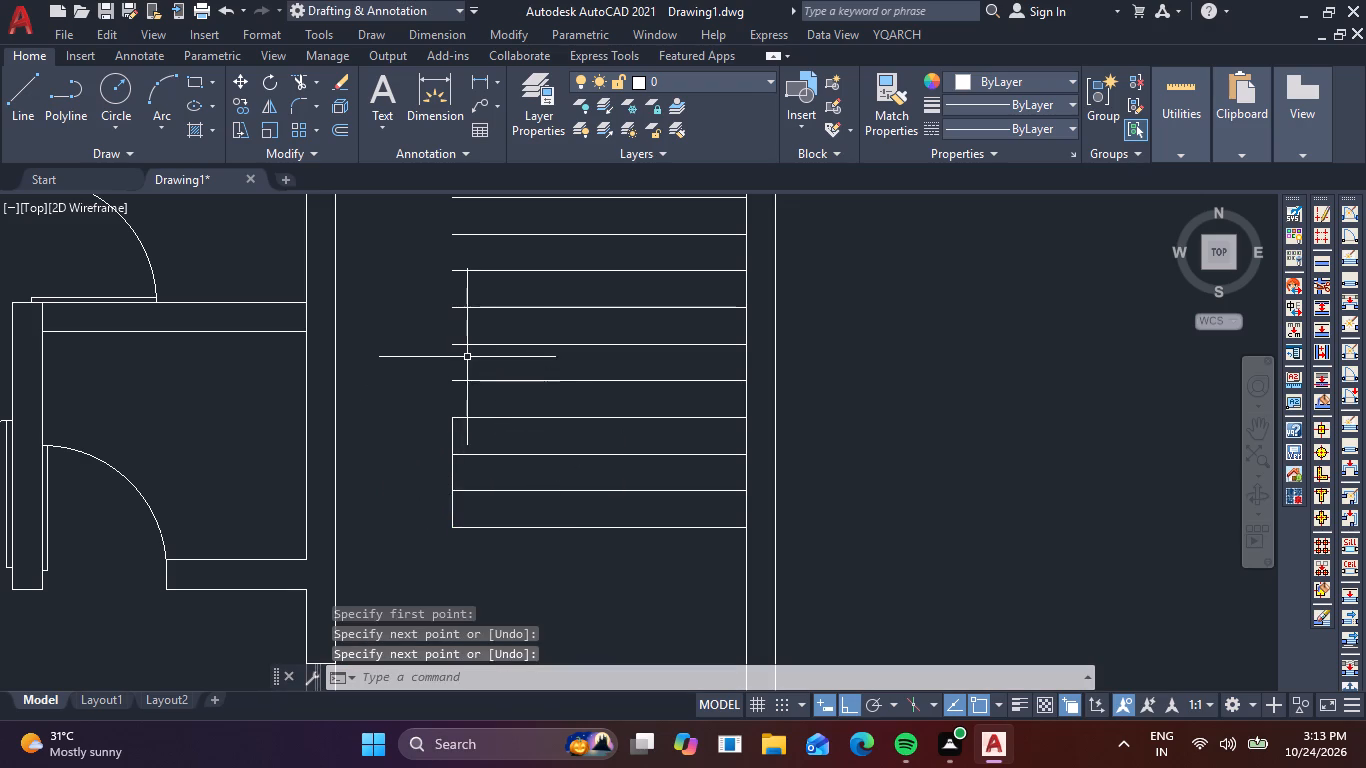
Draw a vertical line from the left end of the fifth tread from the bottom up to the top wall's inner face.
key(space)
click(452, 382)
middle_drag(453, 285, 405, 477)
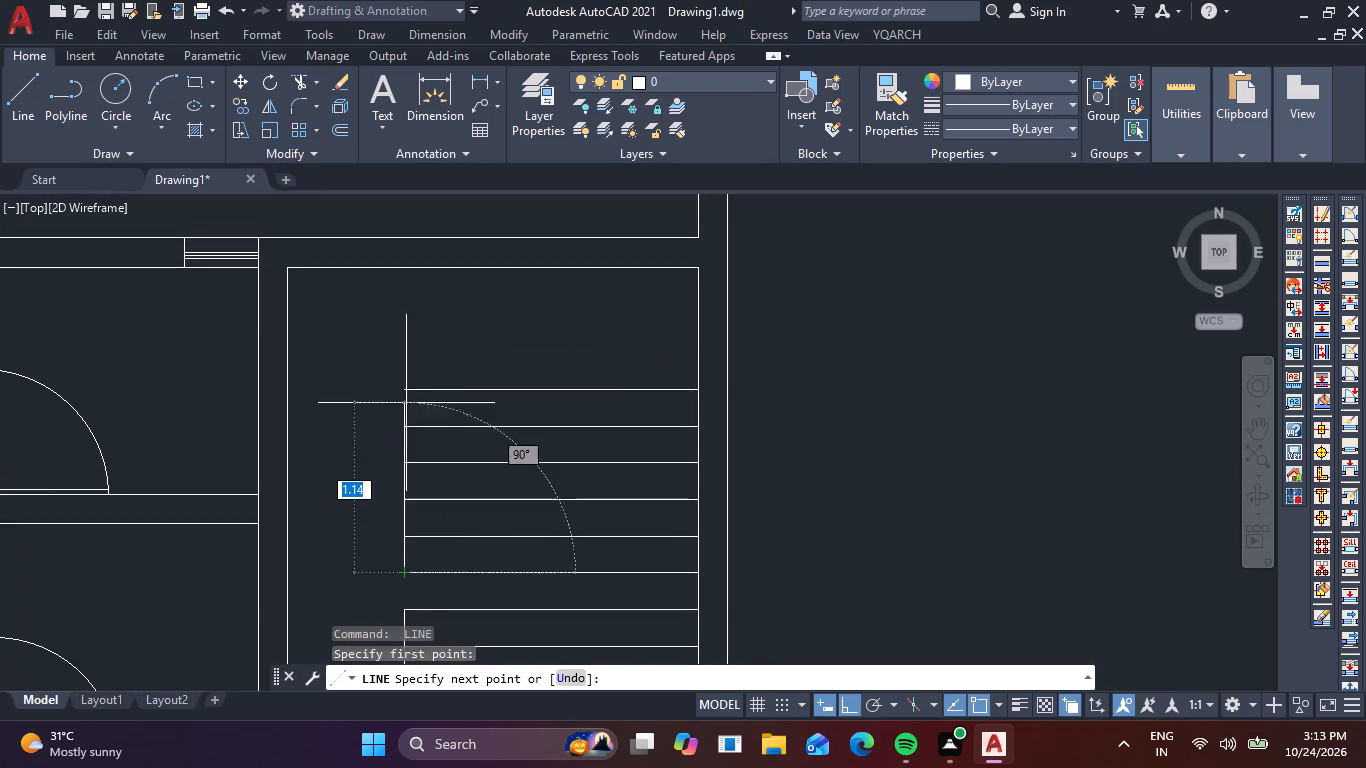
click(400, 269)
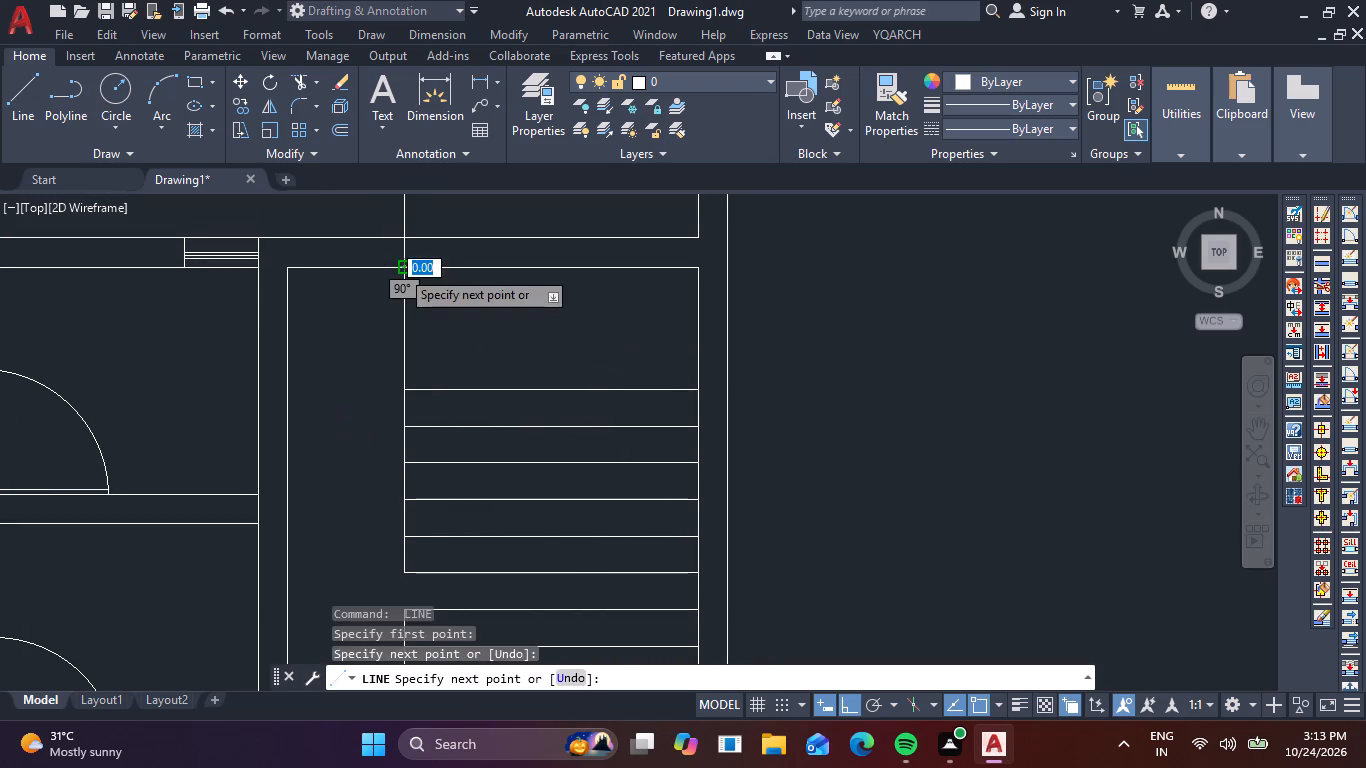
key(space)
scroll(570, 346, down, 1)
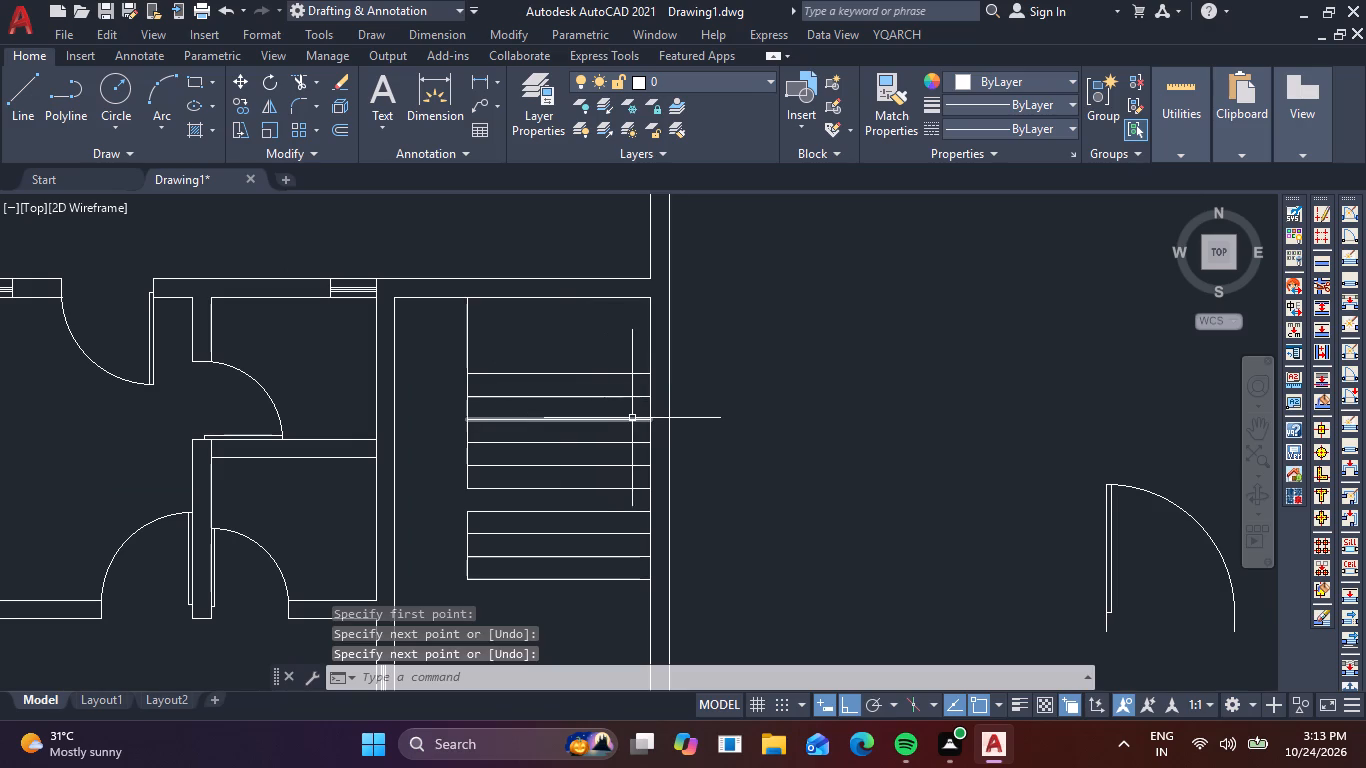
middle_drag(635, 455, 615, 317)
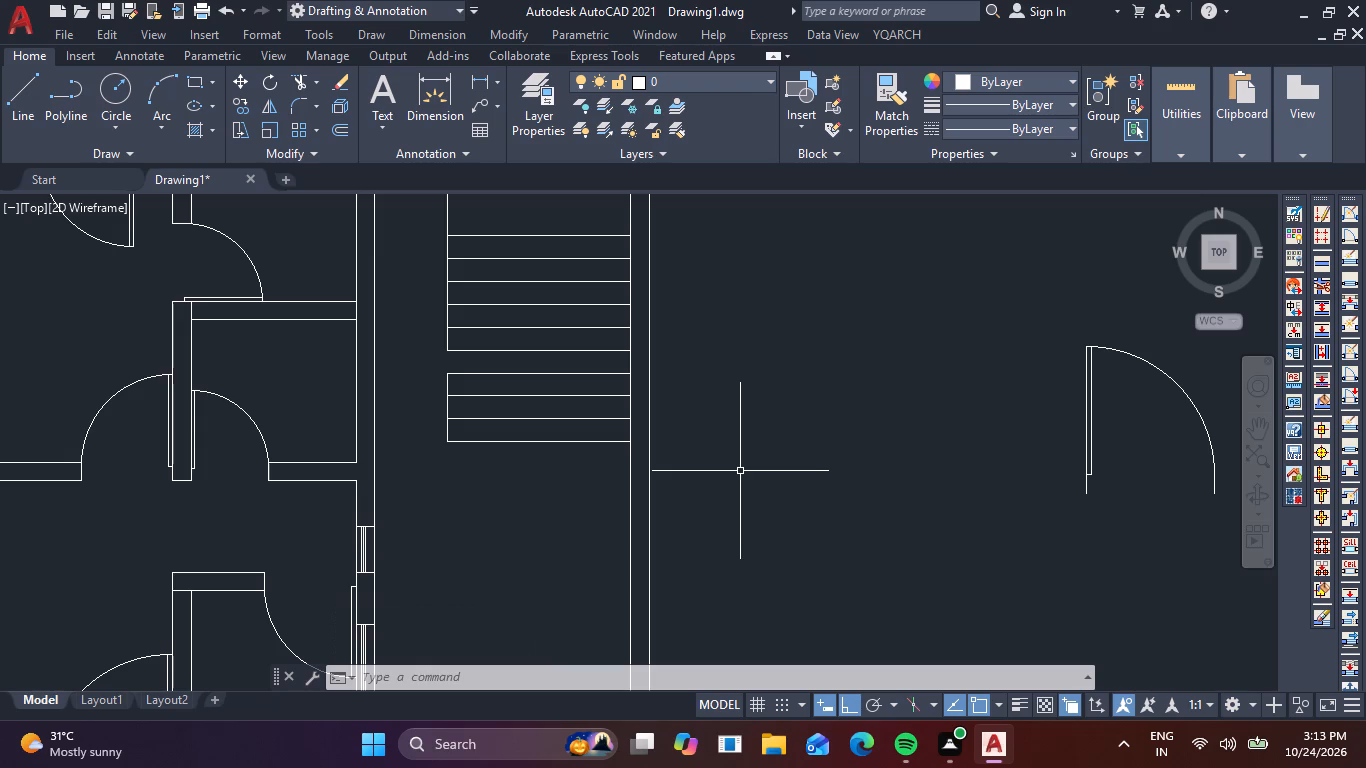
key(Escape)
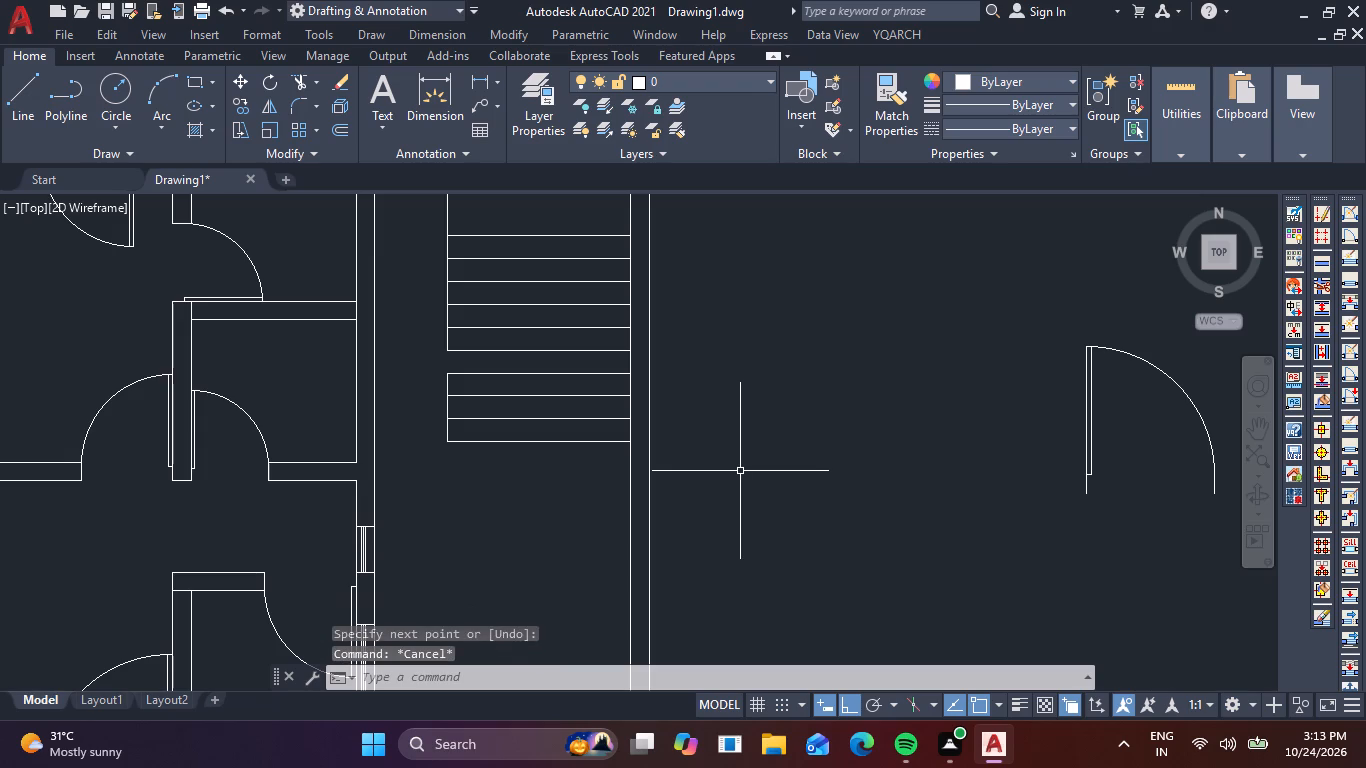
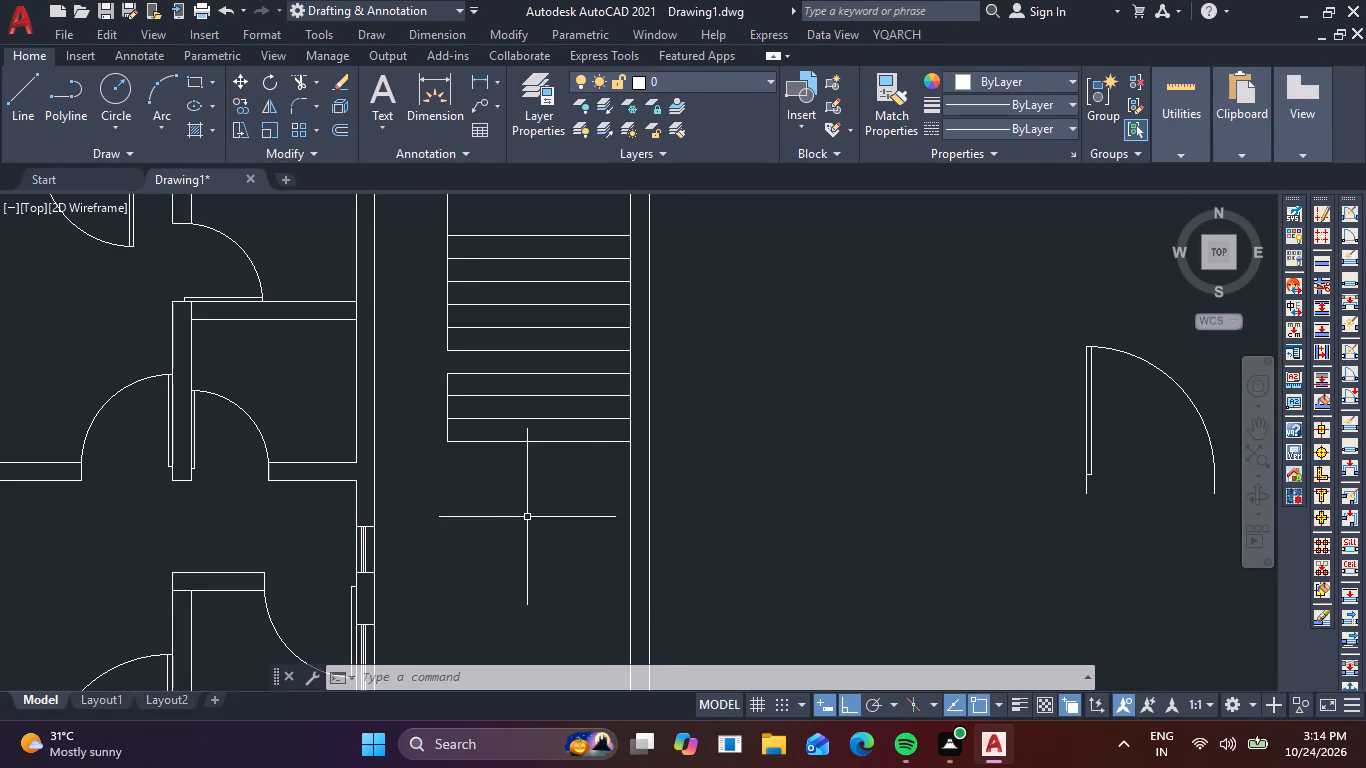
Create a multiline text reading 1 in the empty area to the right of the staircase.
middle_drag(535, 525, 566, 668)
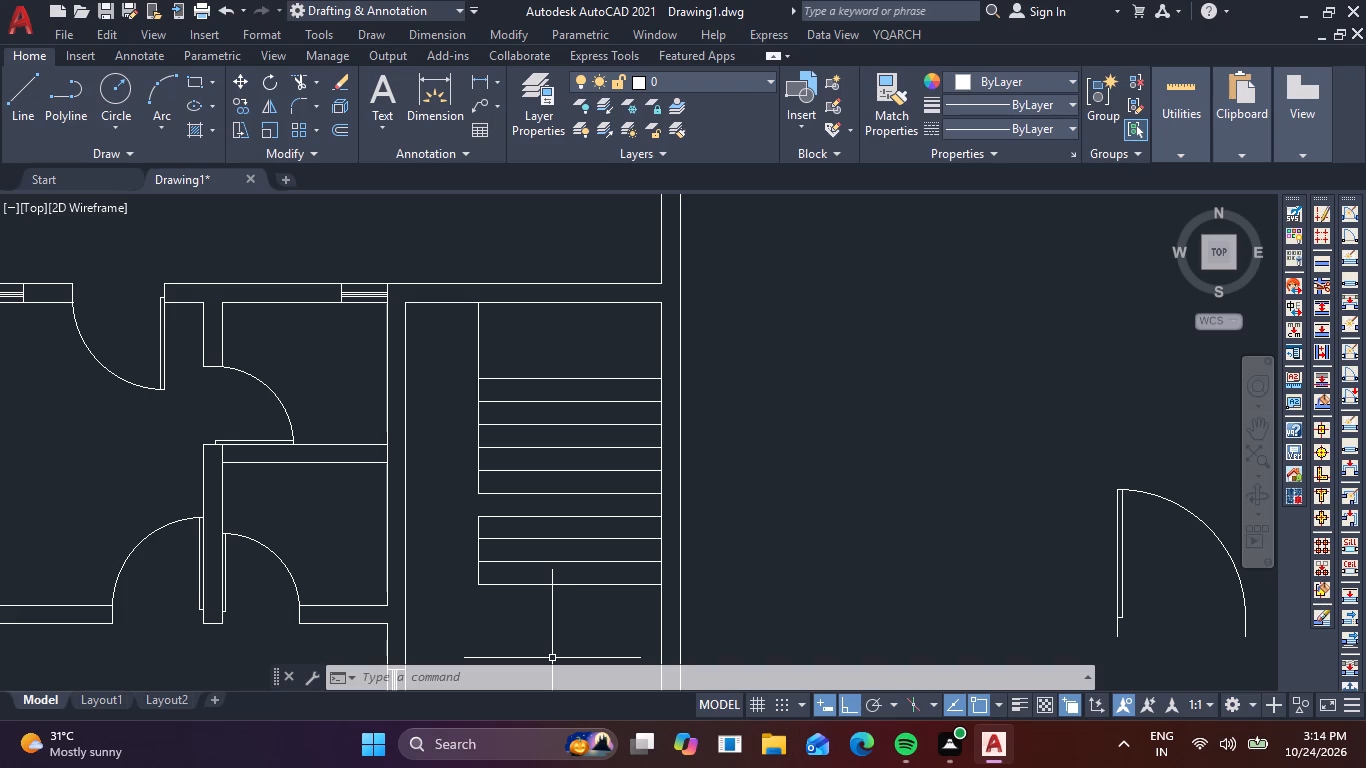
click(395, 83)
drag(832, 321, 841, 329)
click(962, 416)
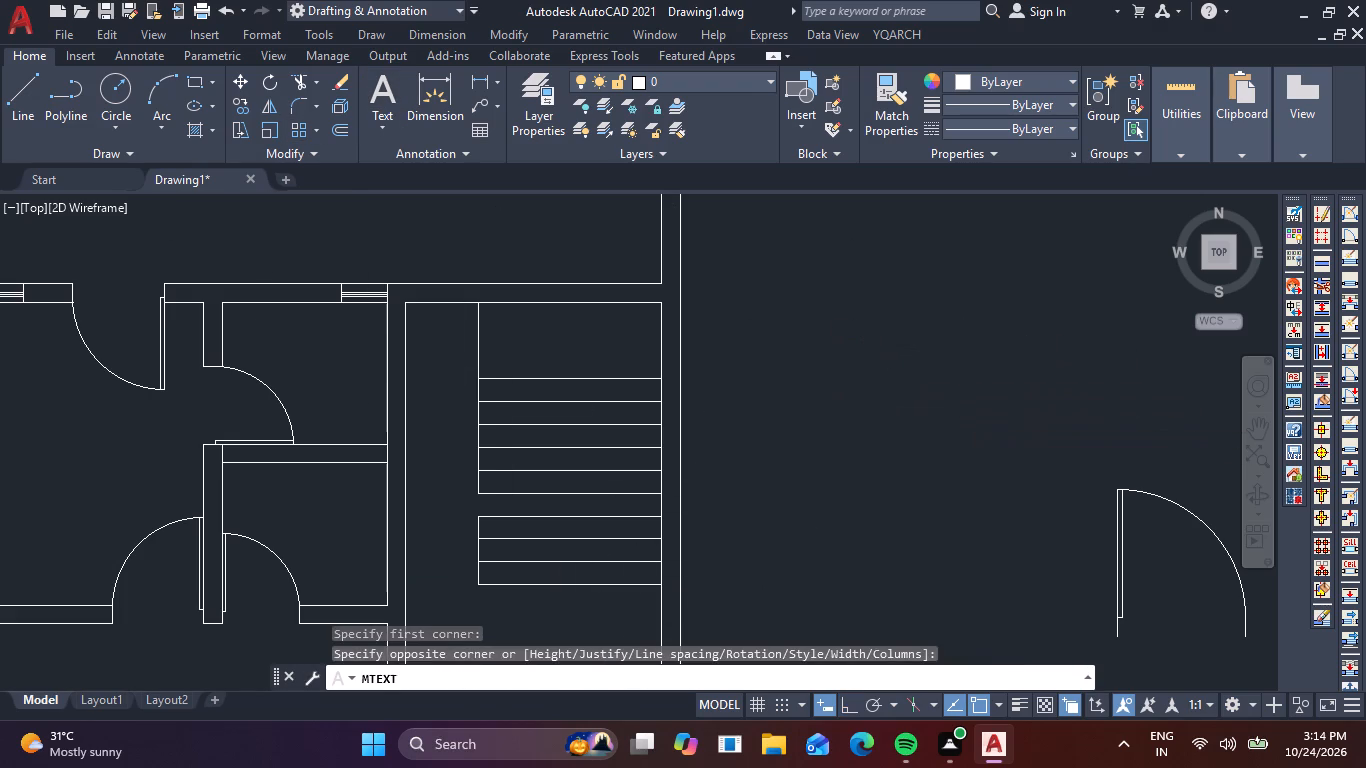
key(1)
click(927, 423)
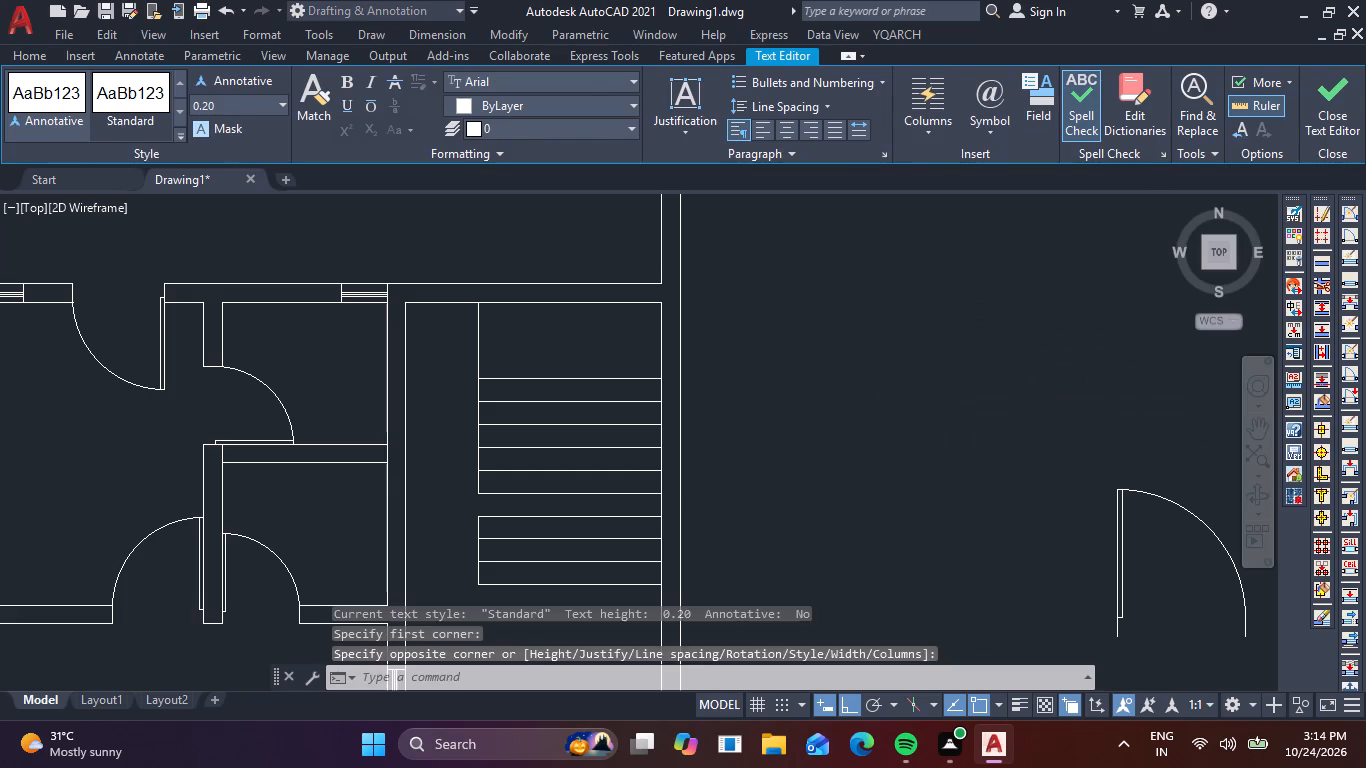
Copy the text 1 into the lowest step of the staircase, near its left end.
click(835, 324)
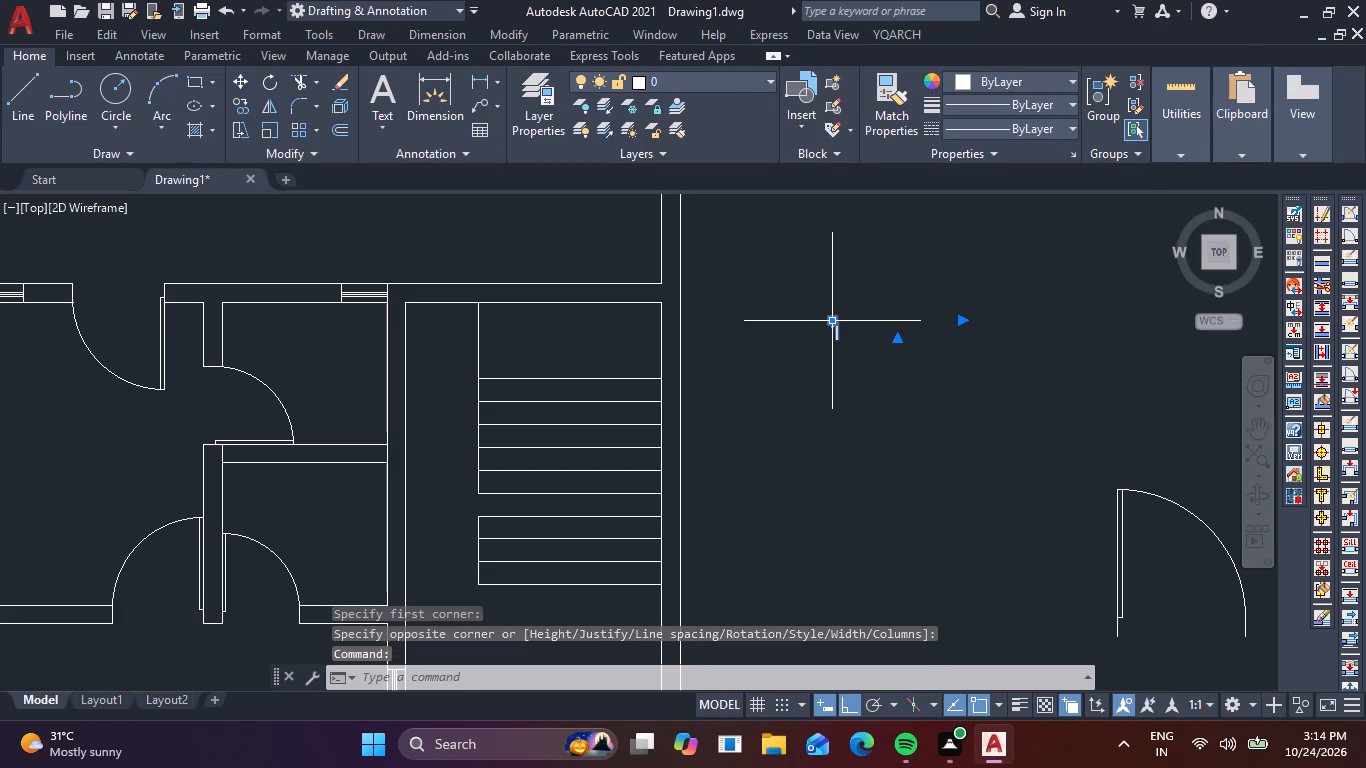
text(co)
key(space)
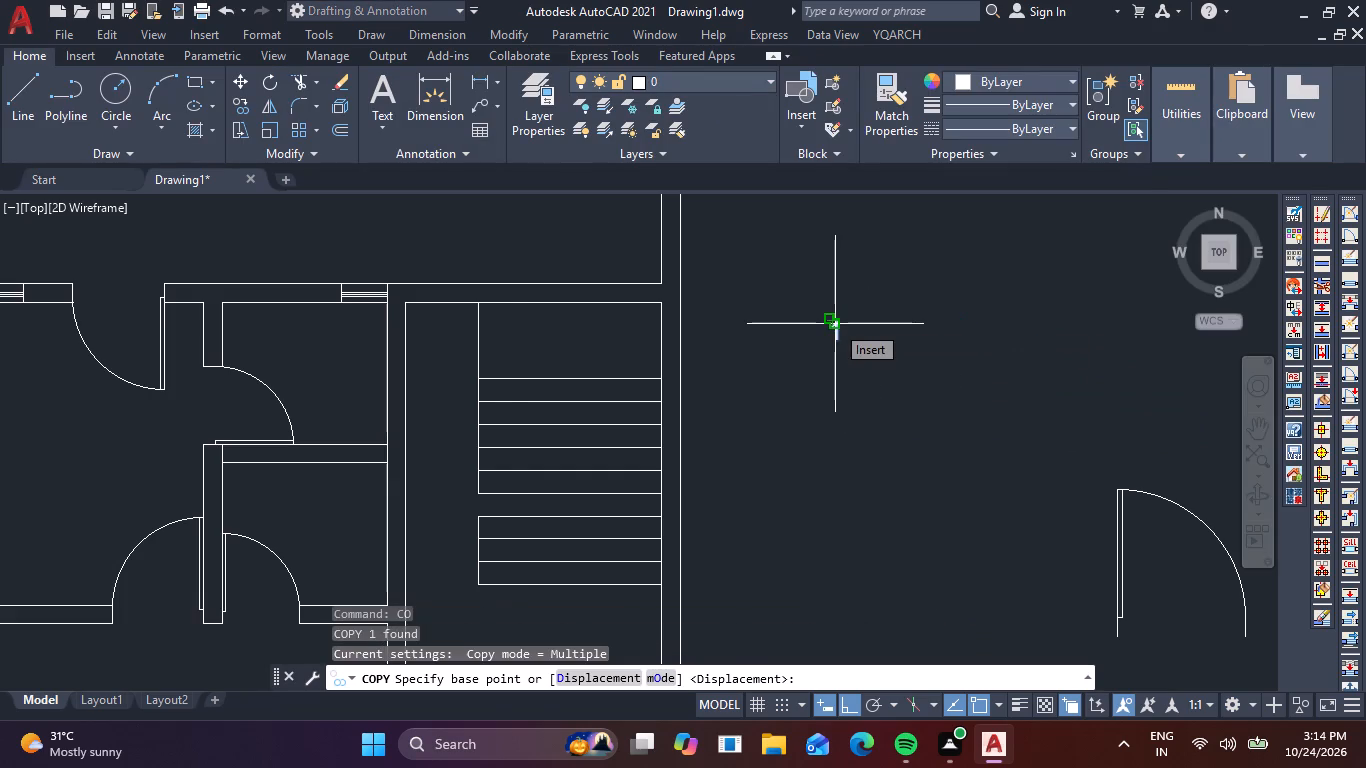
click(835, 324)
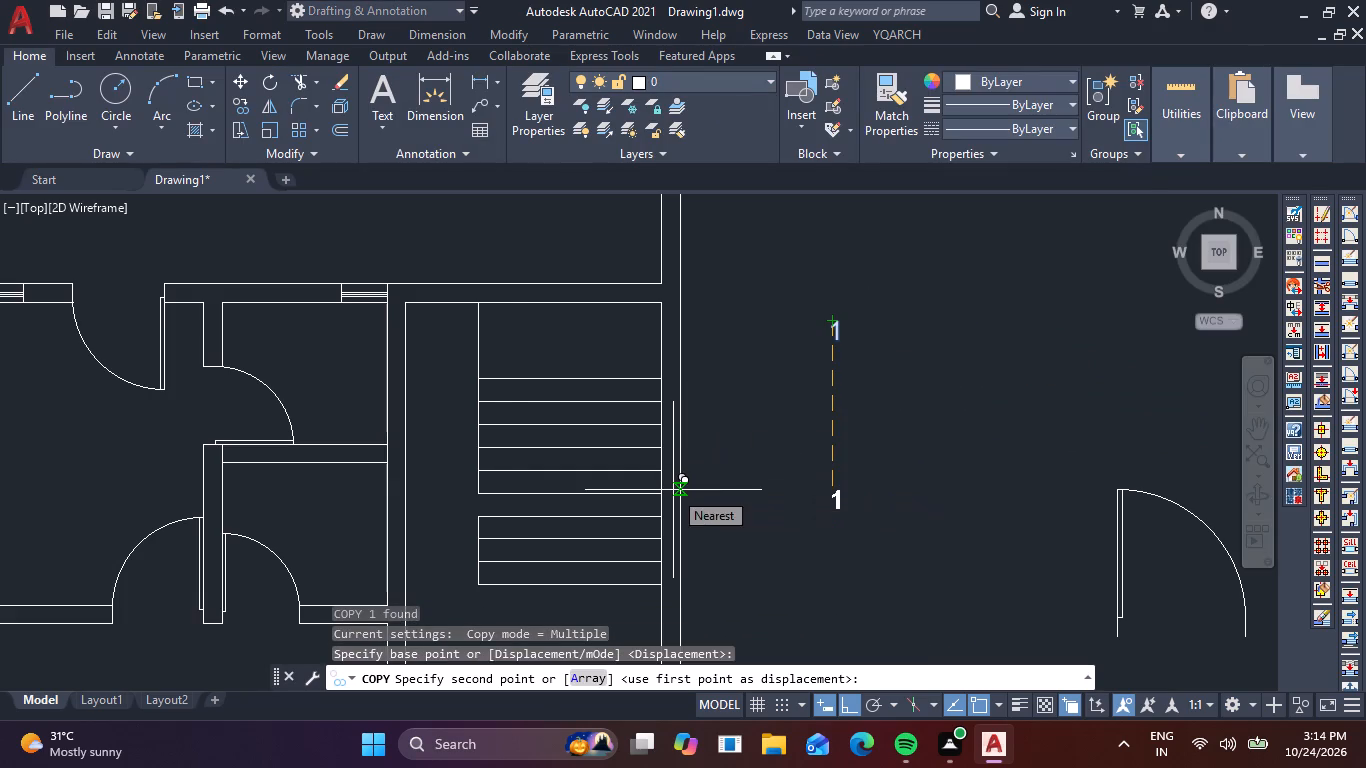
key(F8)
scroll(513, 590, up, 3)
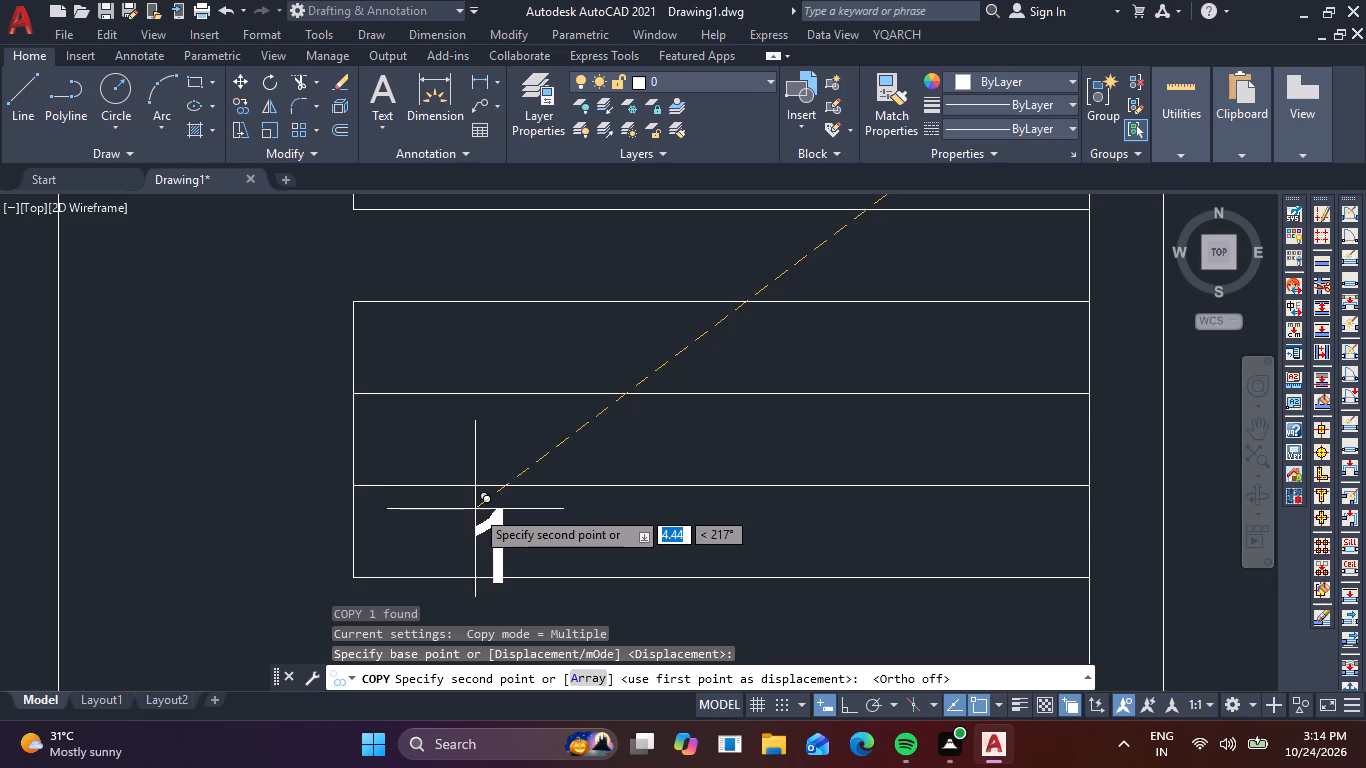
scroll(463, 497, up, 2)
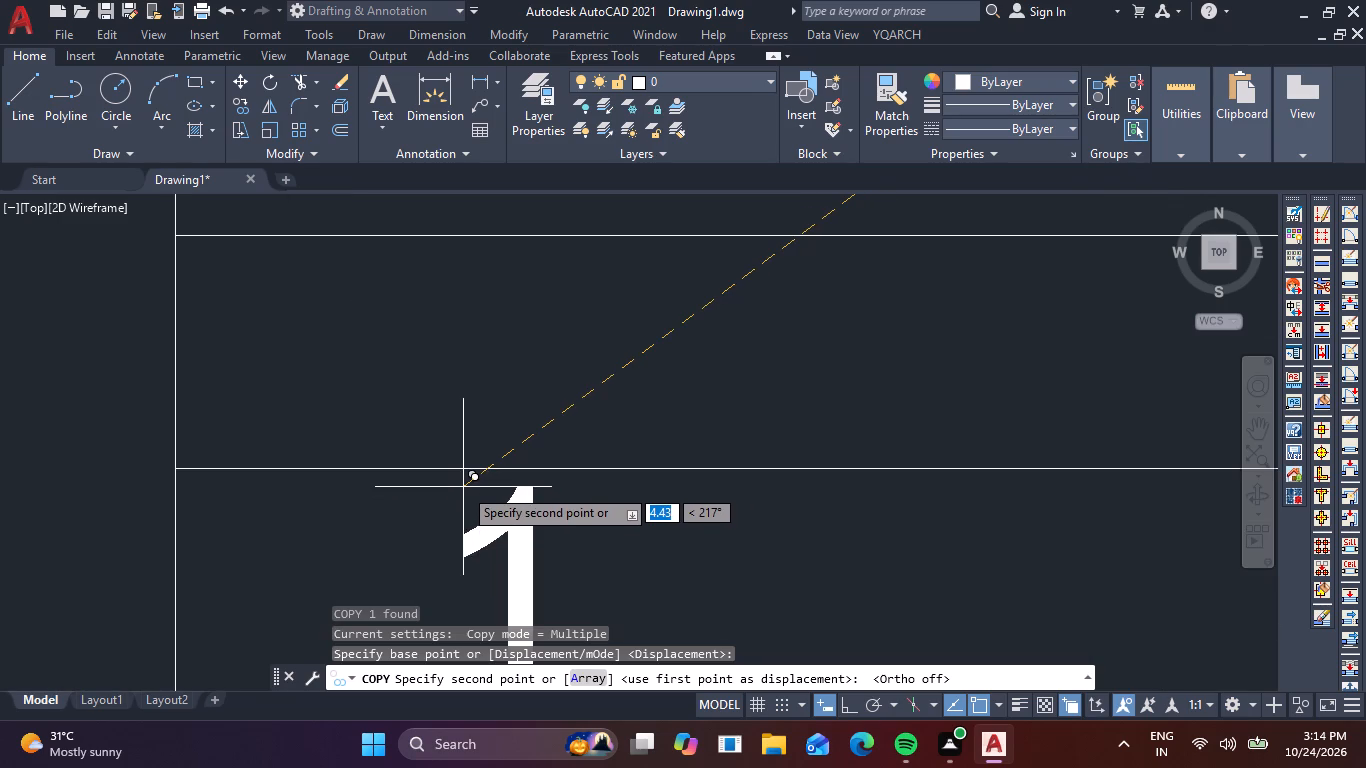
middle_drag(463, 487, 466, 413)
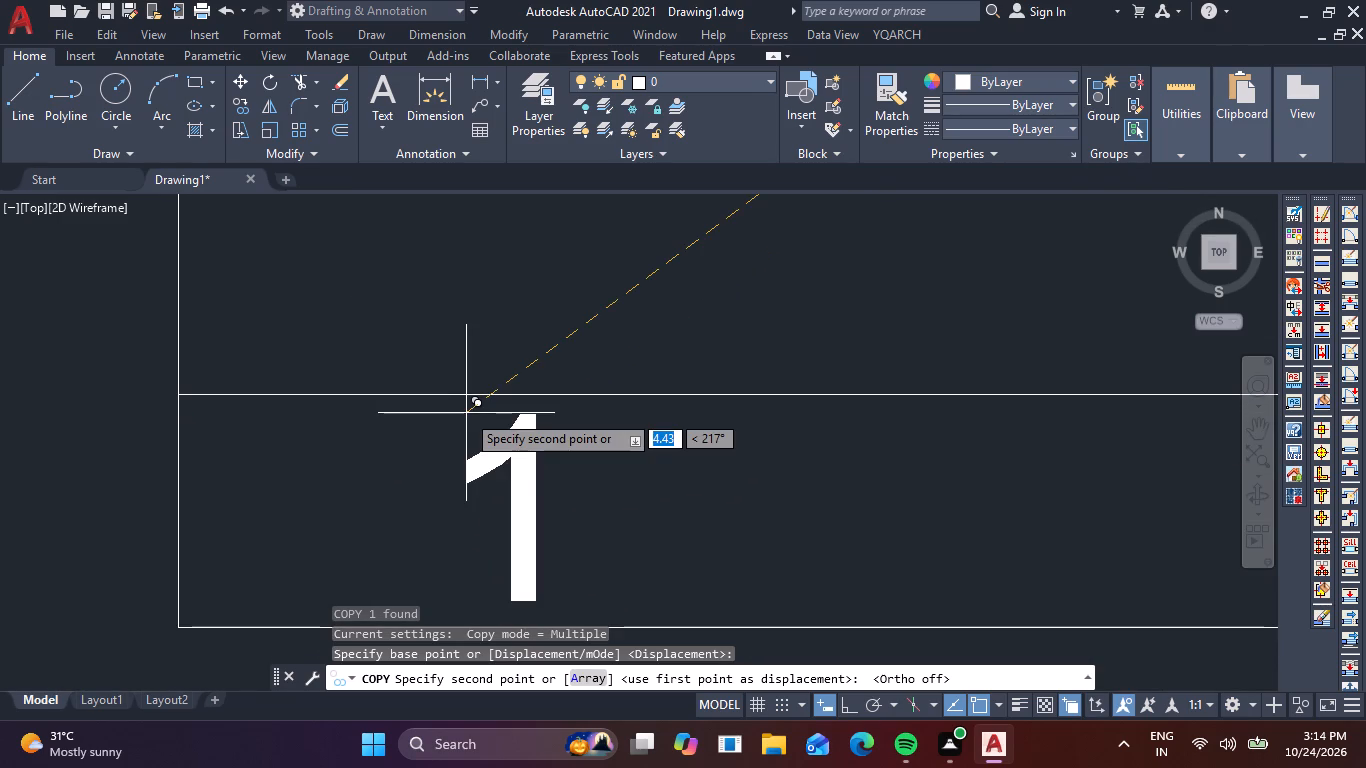
click(466, 413)
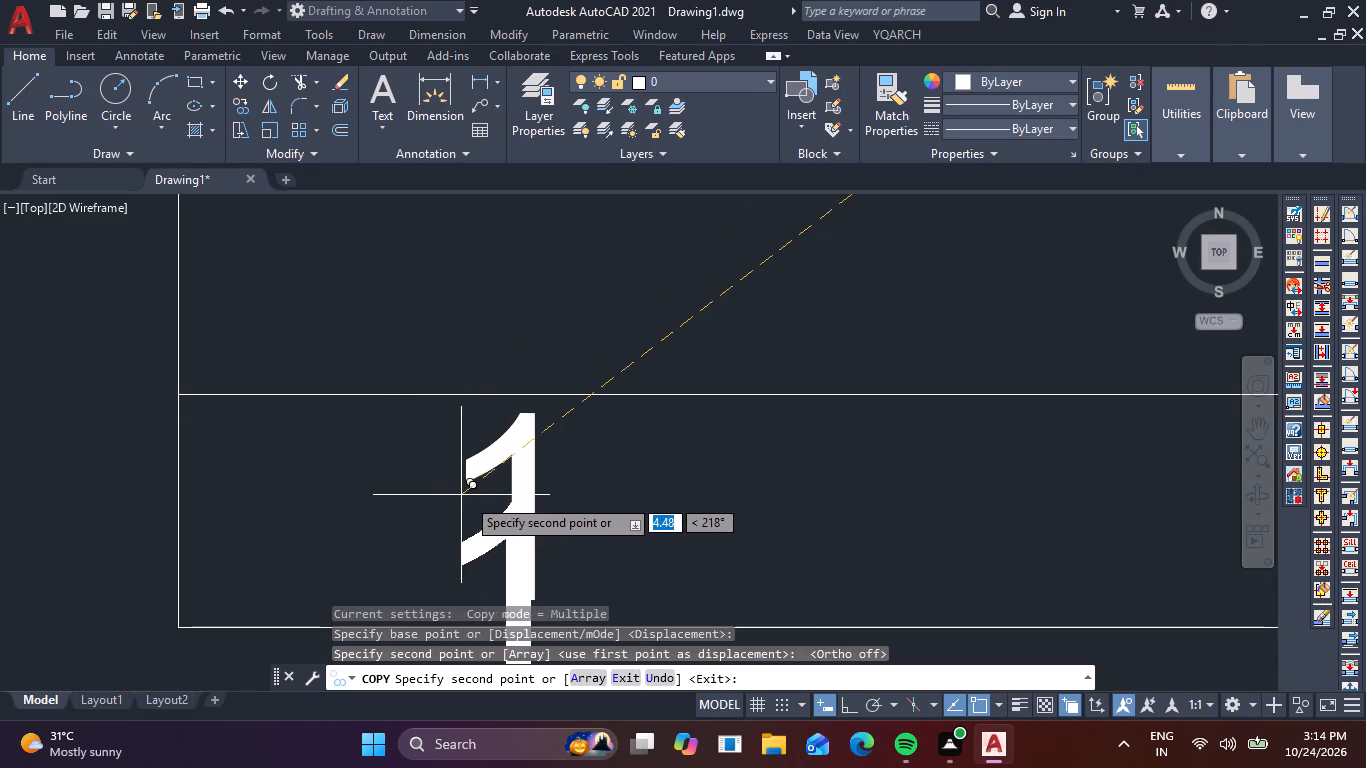
key(Escape)
Copy the lowest step's 1 straight up into each of the eight steps above it.
drag(602, 503, 571, 494)
click(506, 472)
text(co)
key(space)
click(517, 464)
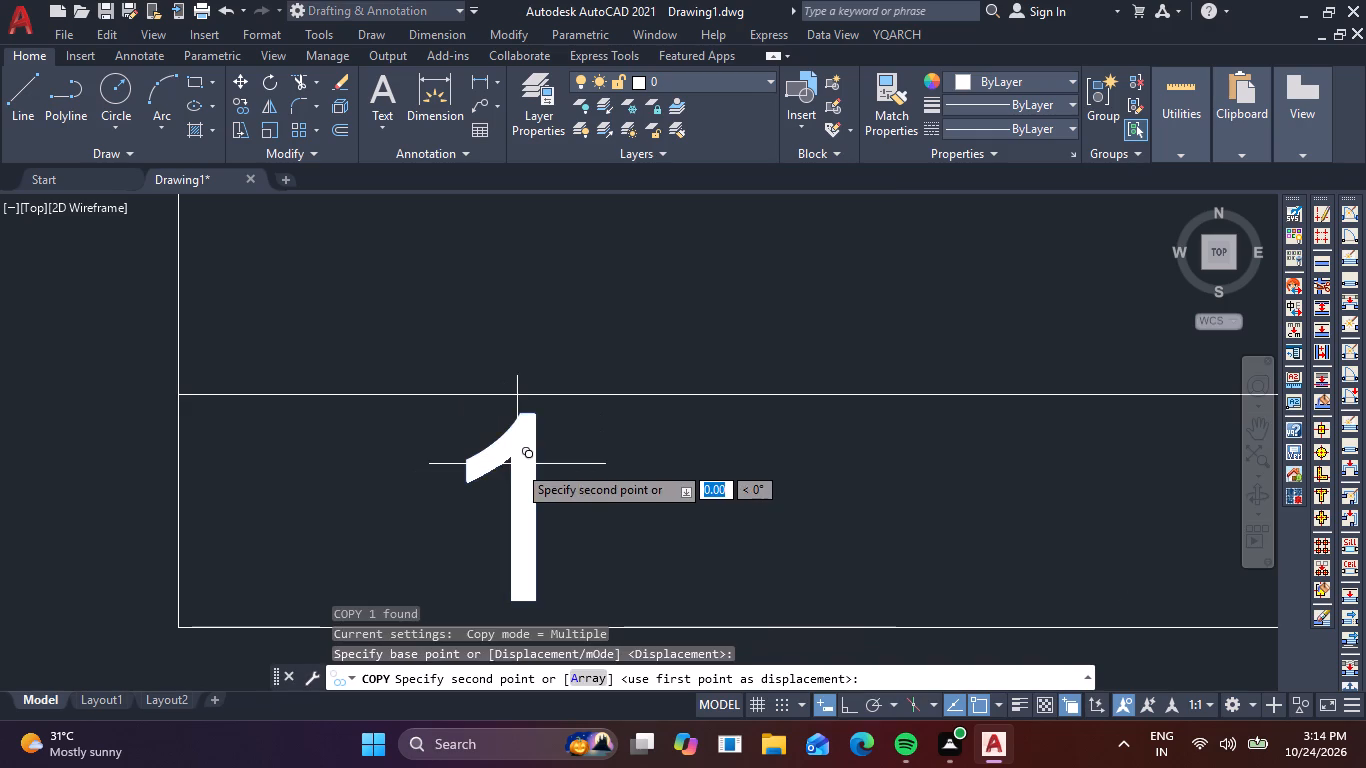
scroll(540, 363, down, 1)
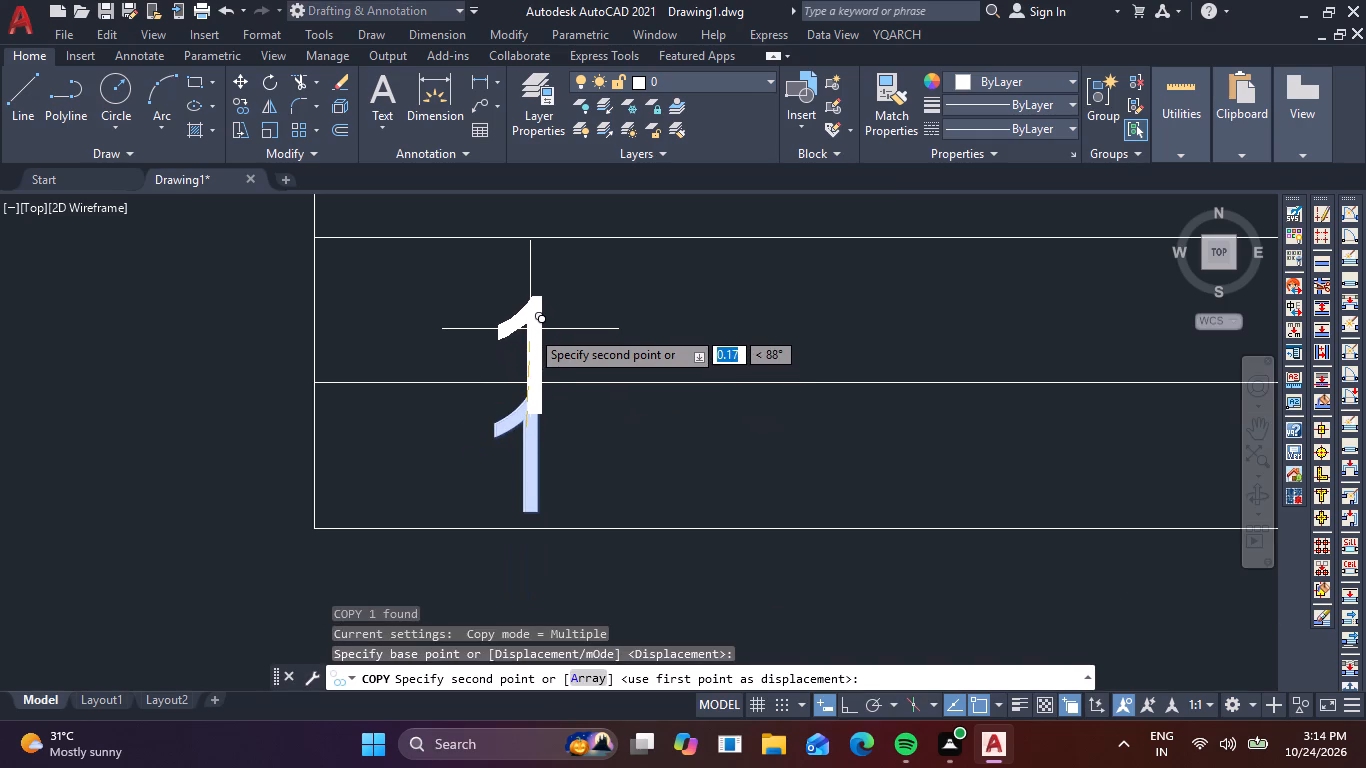
key(F8)
middle_drag(530, 329, 529, 479)
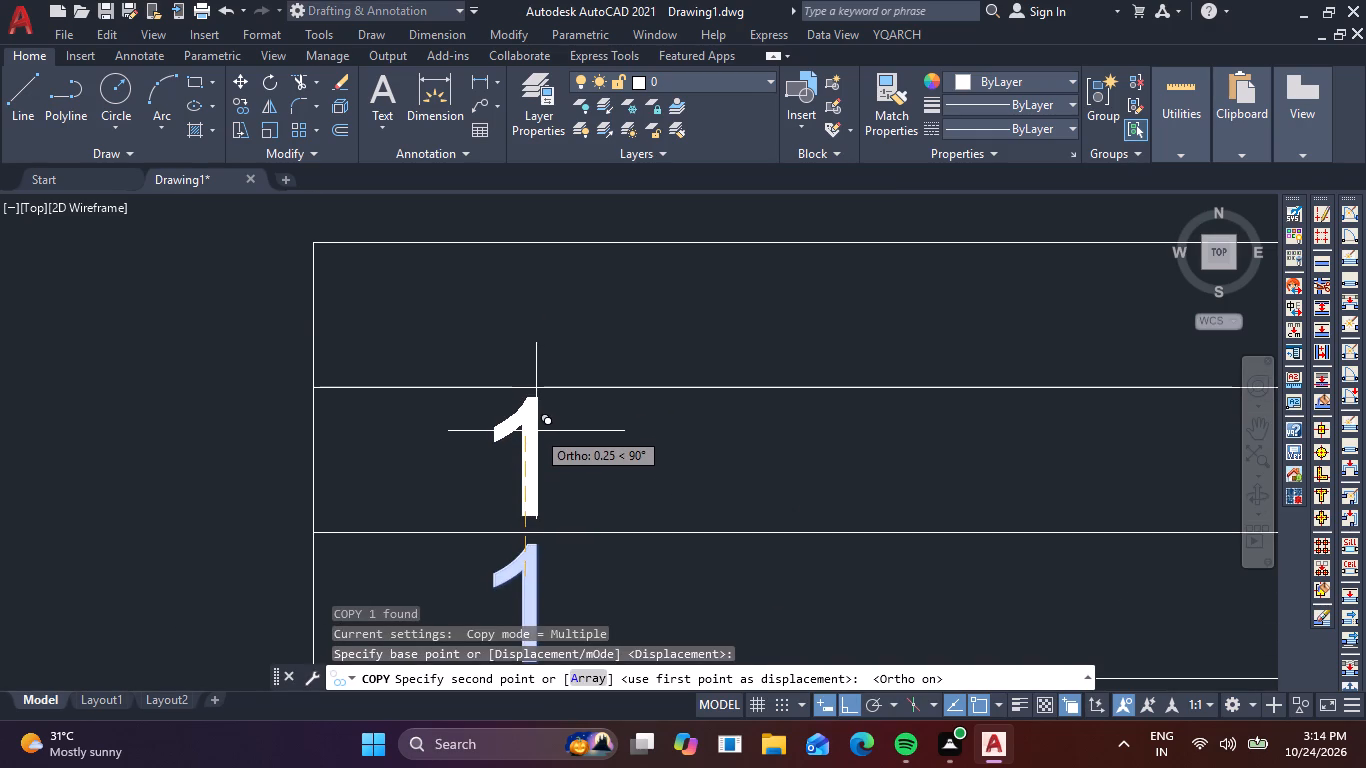
click(536, 431)
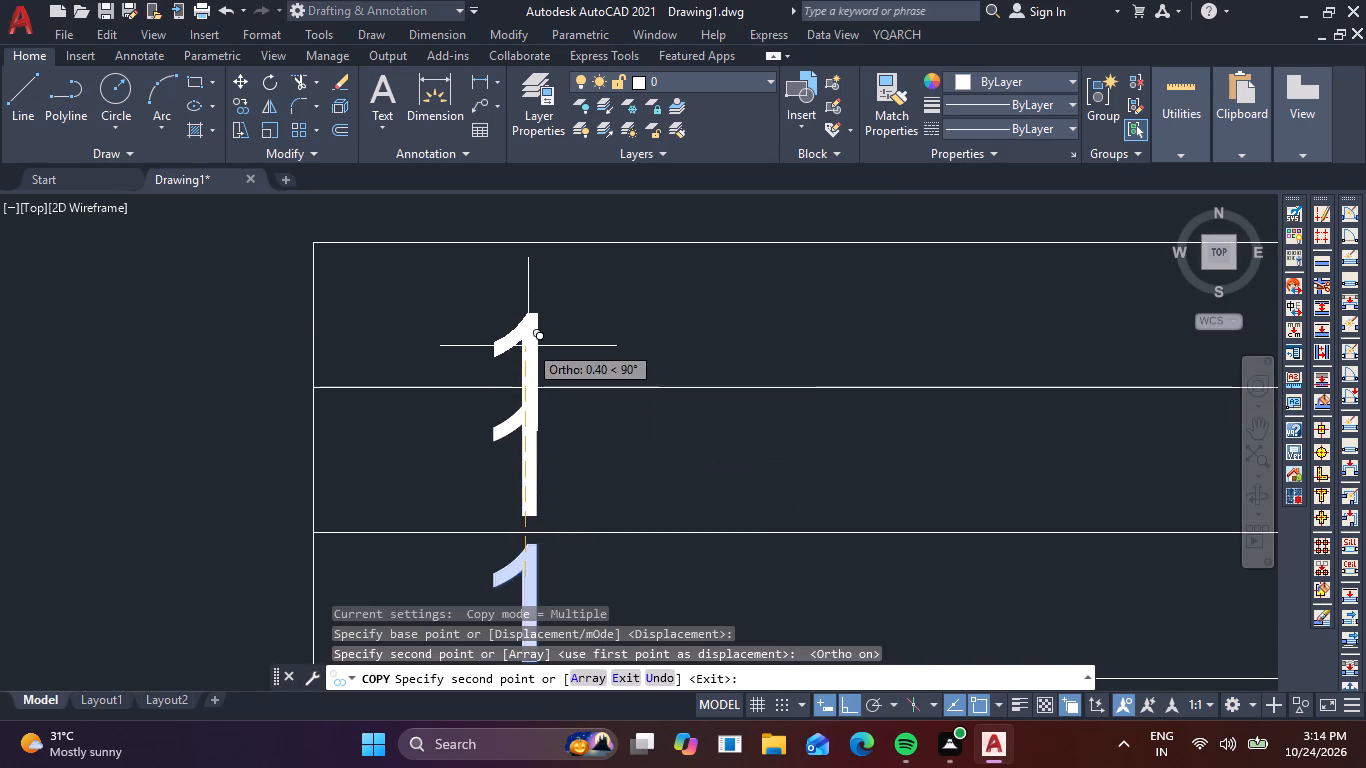
click(534, 294)
middle_drag(534, 294, 506, 646)
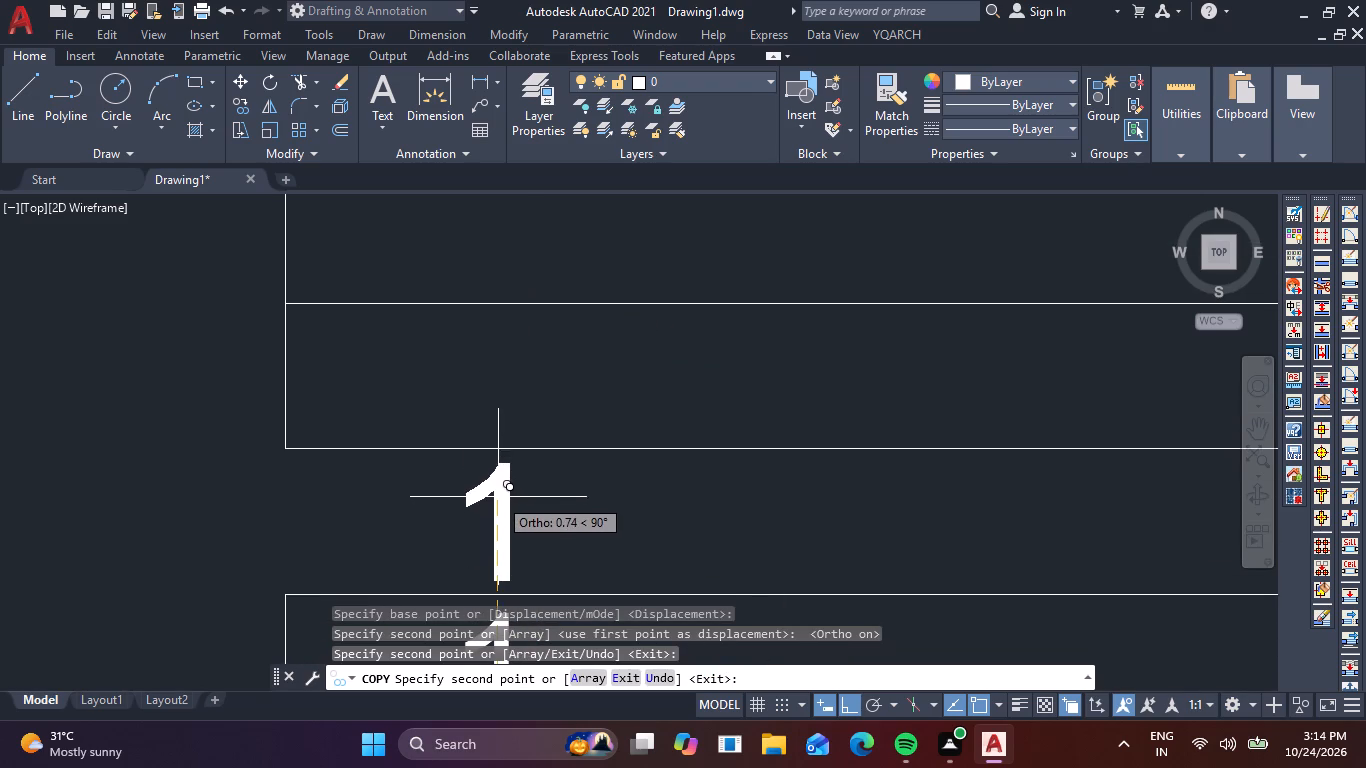
click(498, 497)
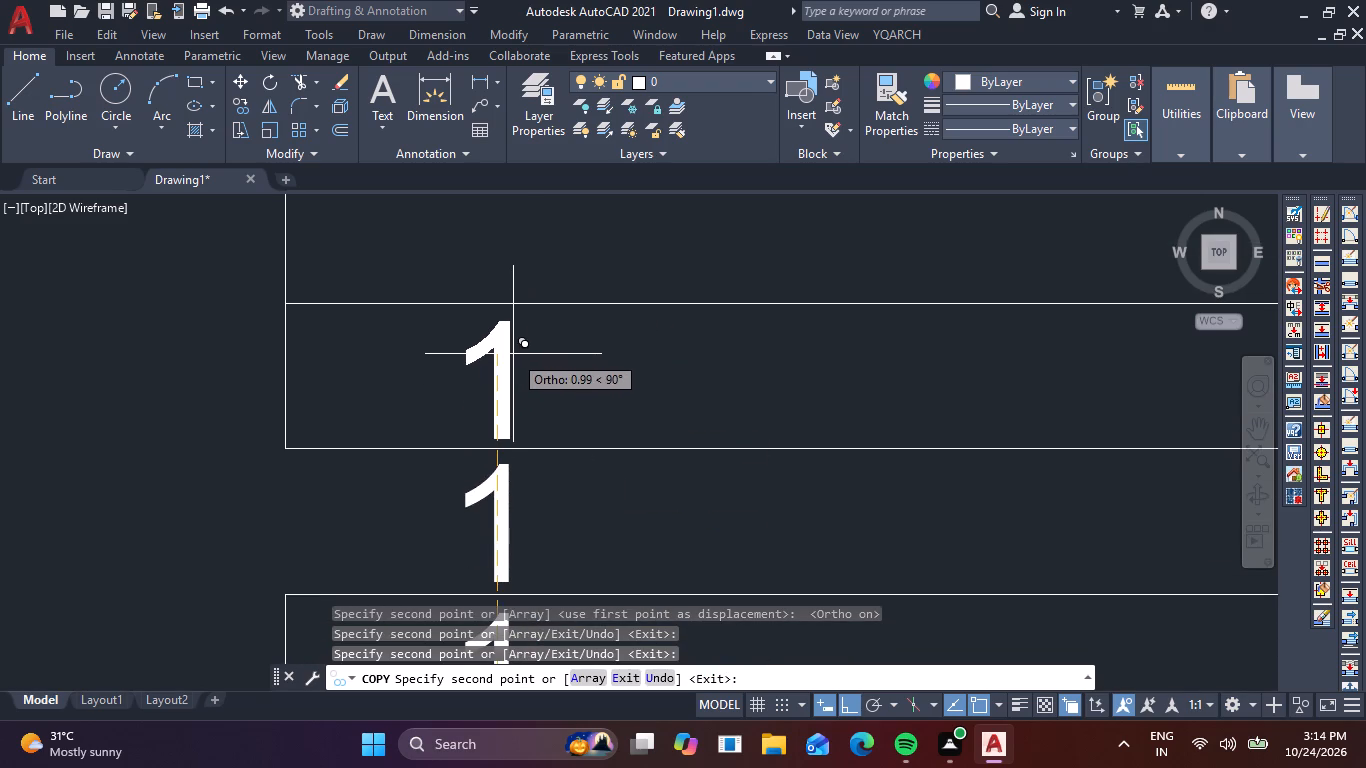
click(513, 348)
middle_drag(518, 366, 507, 555)
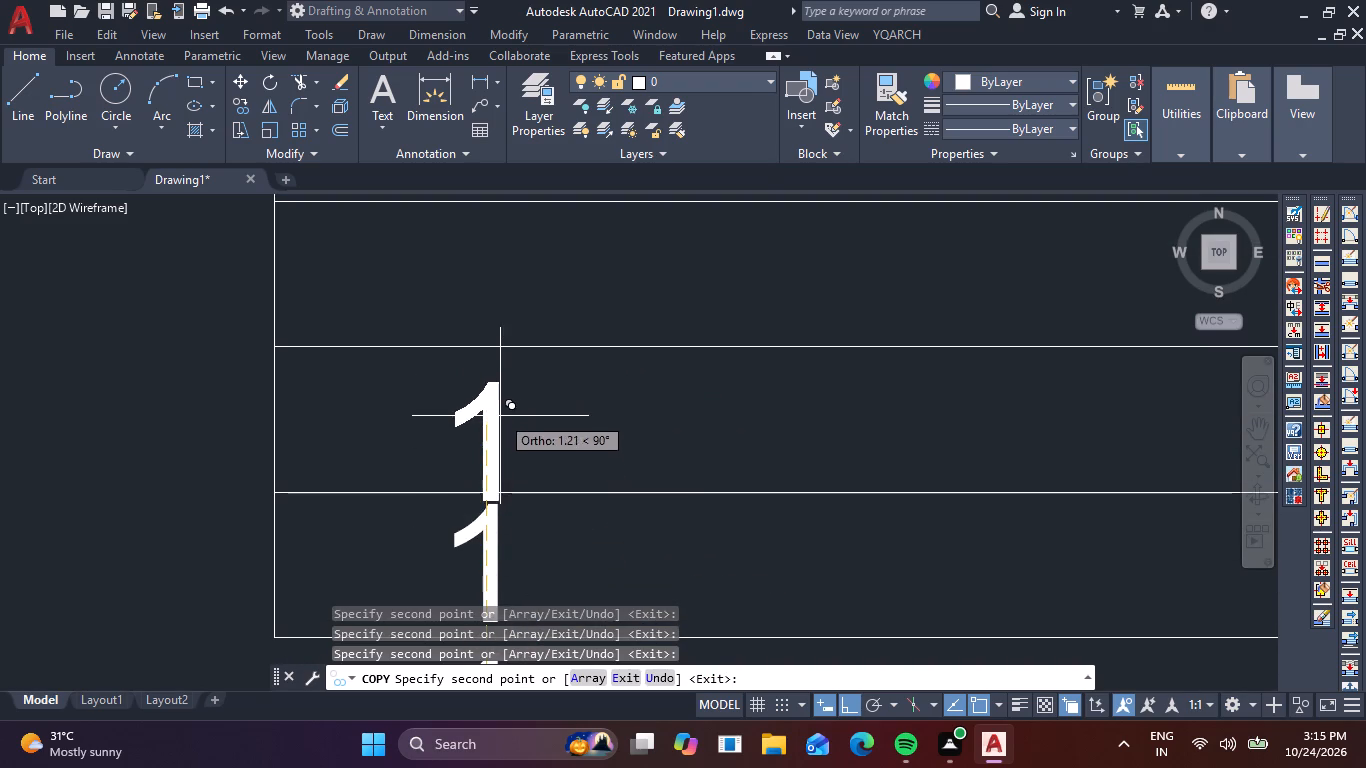
click(502, 394)
middle_drag(506, 396, 469, 571)
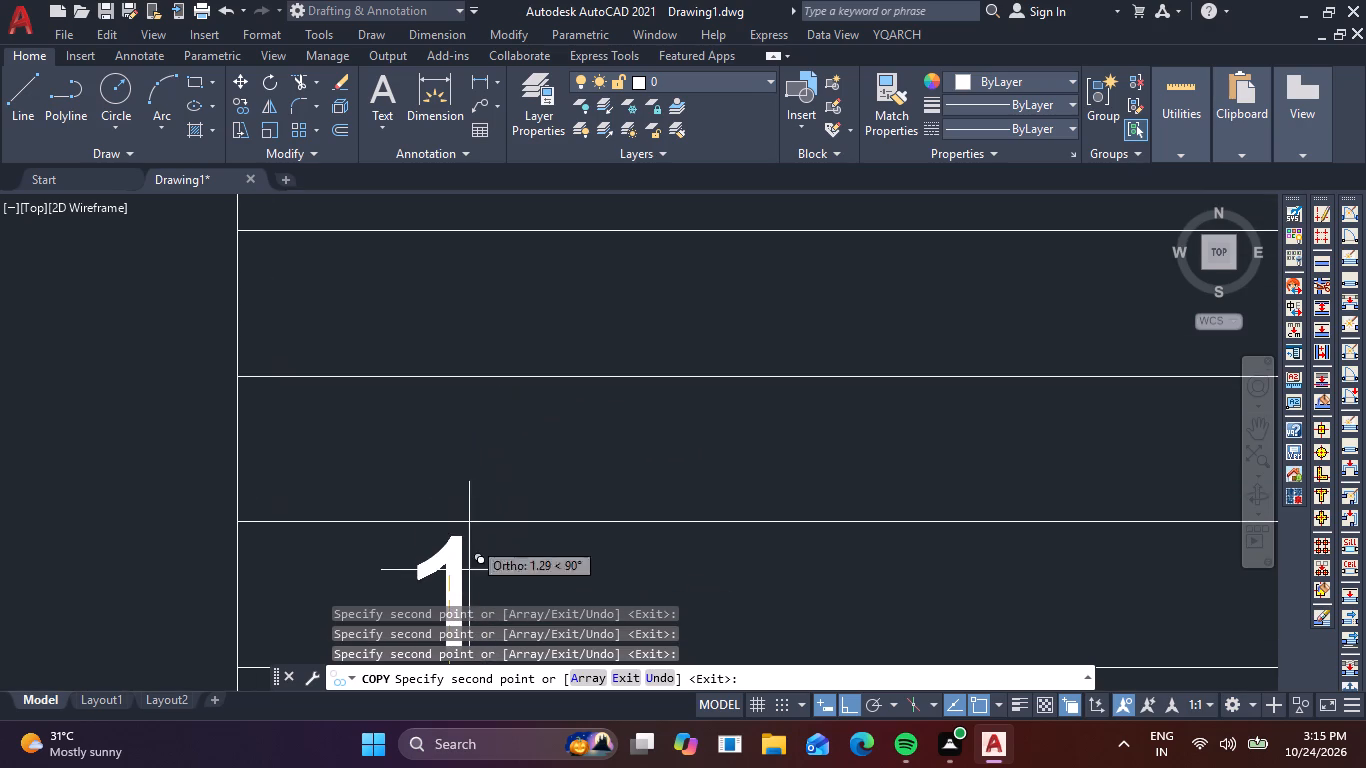
click(458, 427)
middle_drag(453, 466, 451, 476)
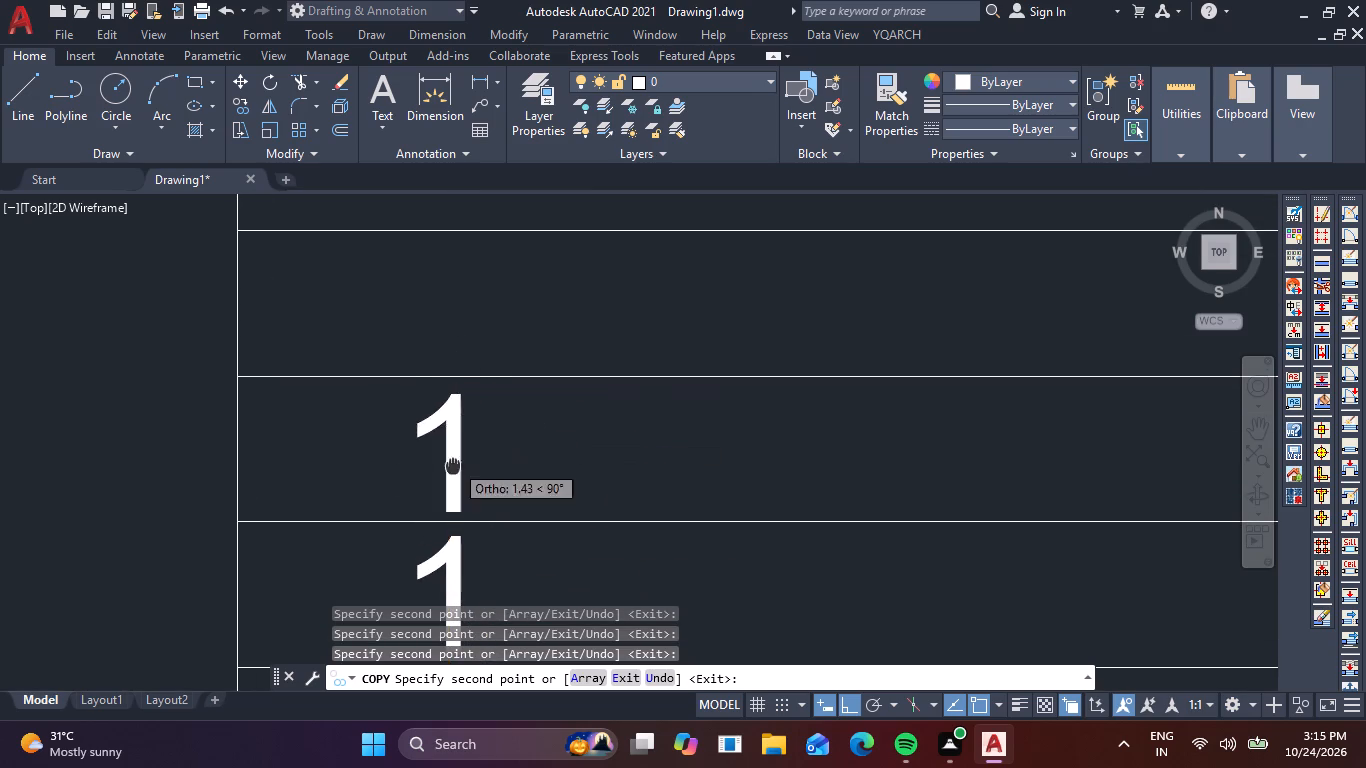
middle_drag(451, 476, 427, 577)
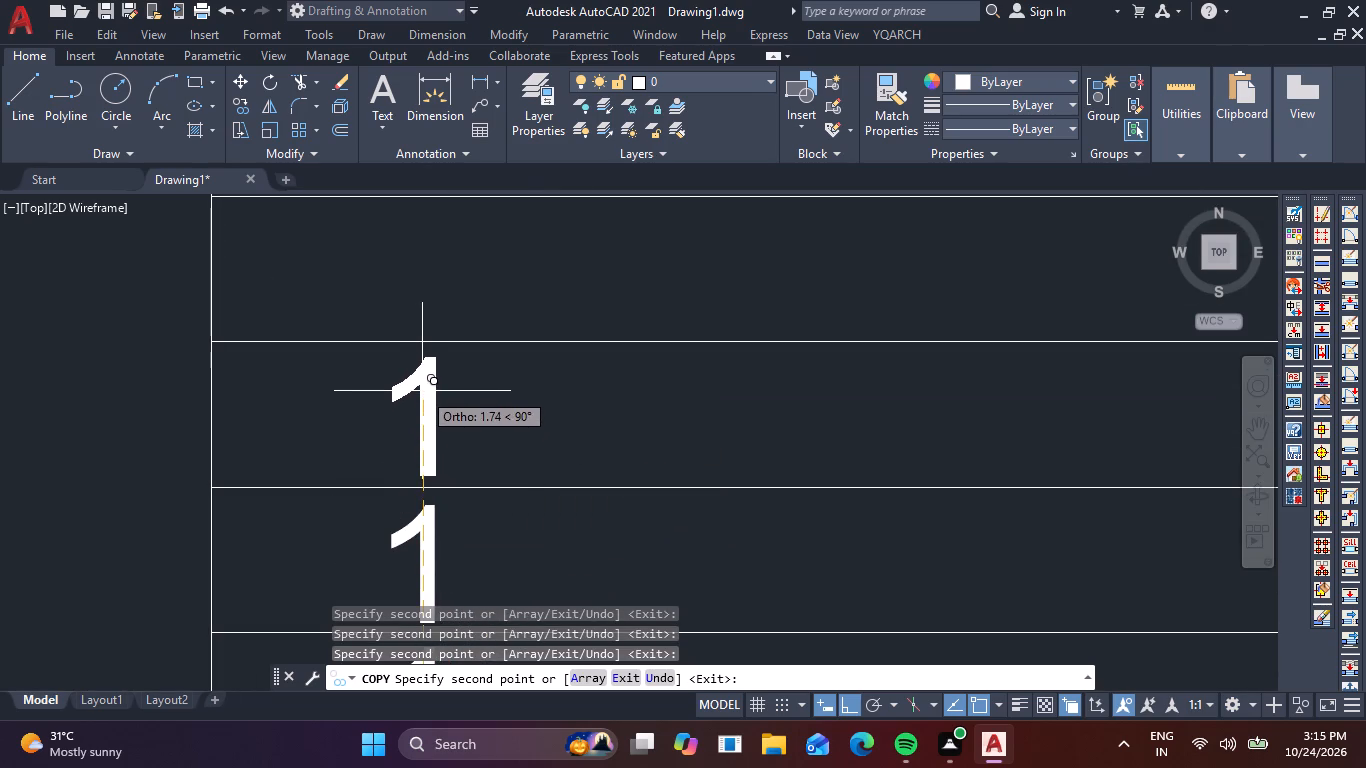
click(422, 390)
middle_drag(425, 399, 423, 569)
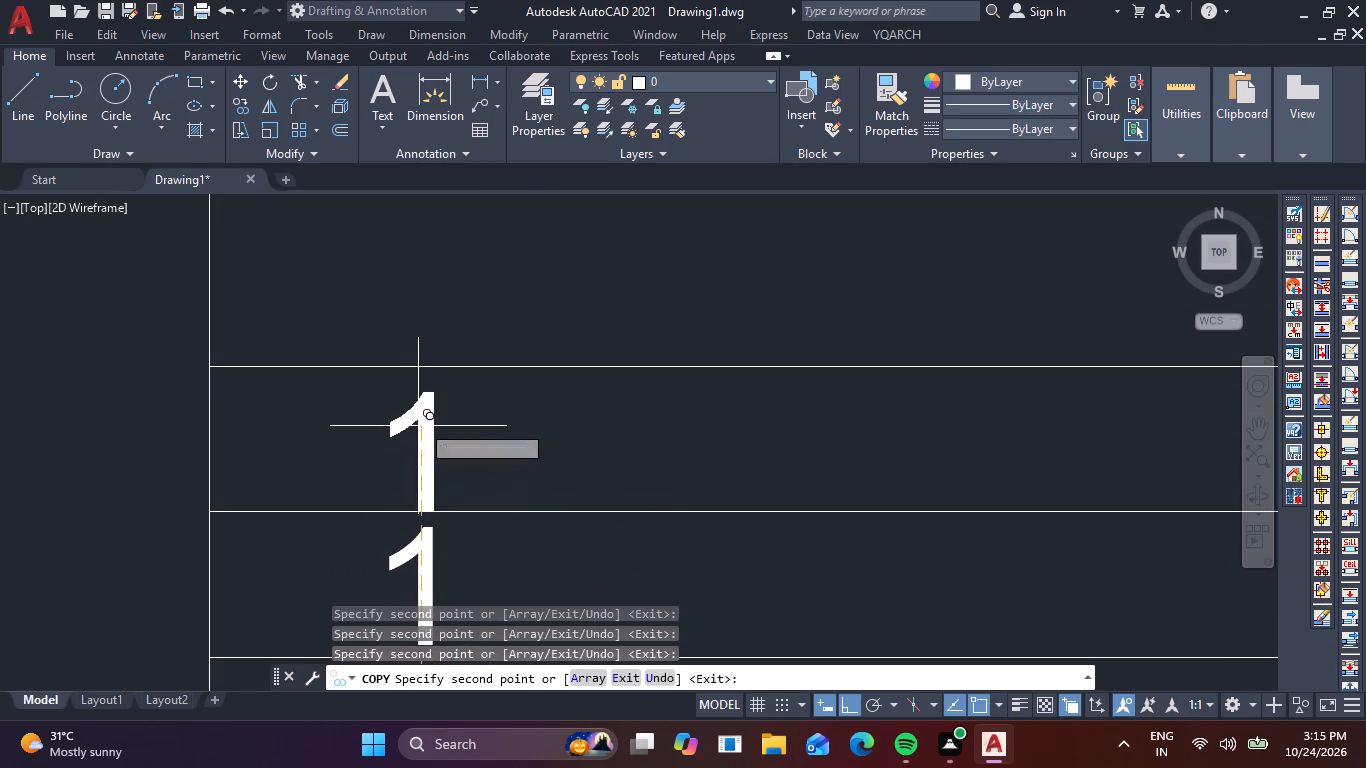
click(422, 414)
middle_drag(425, 422, 431, 606)
scroll(440, 576, down, 2)
middle_drag(508, 518, 567, 323)
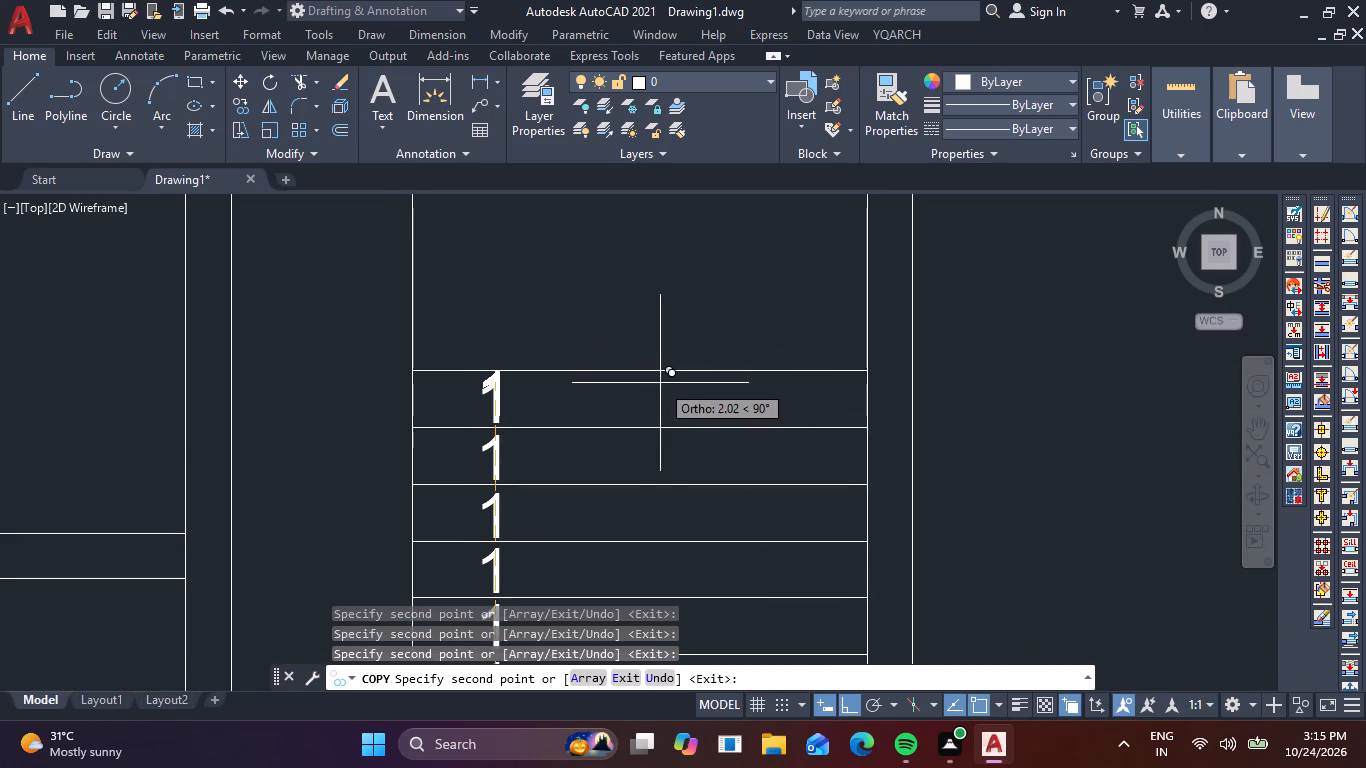
key(Escape)
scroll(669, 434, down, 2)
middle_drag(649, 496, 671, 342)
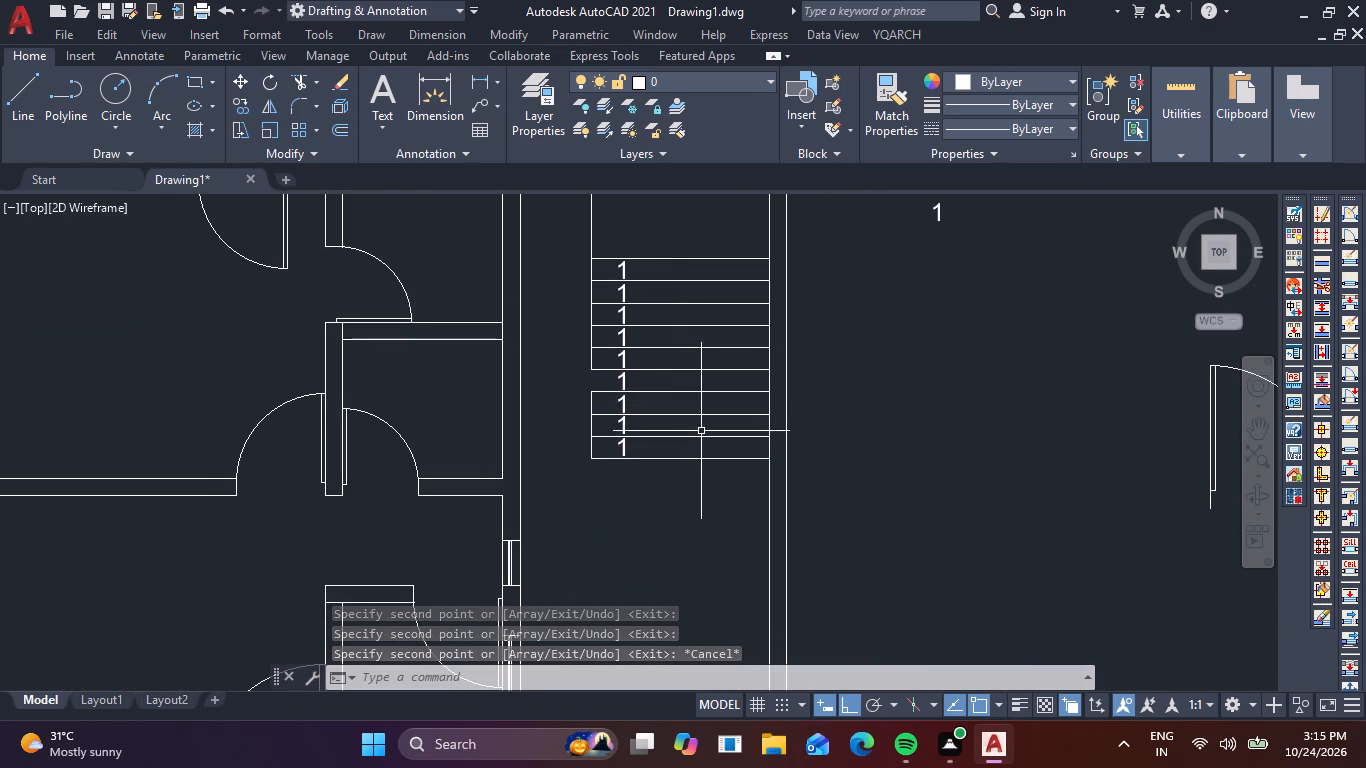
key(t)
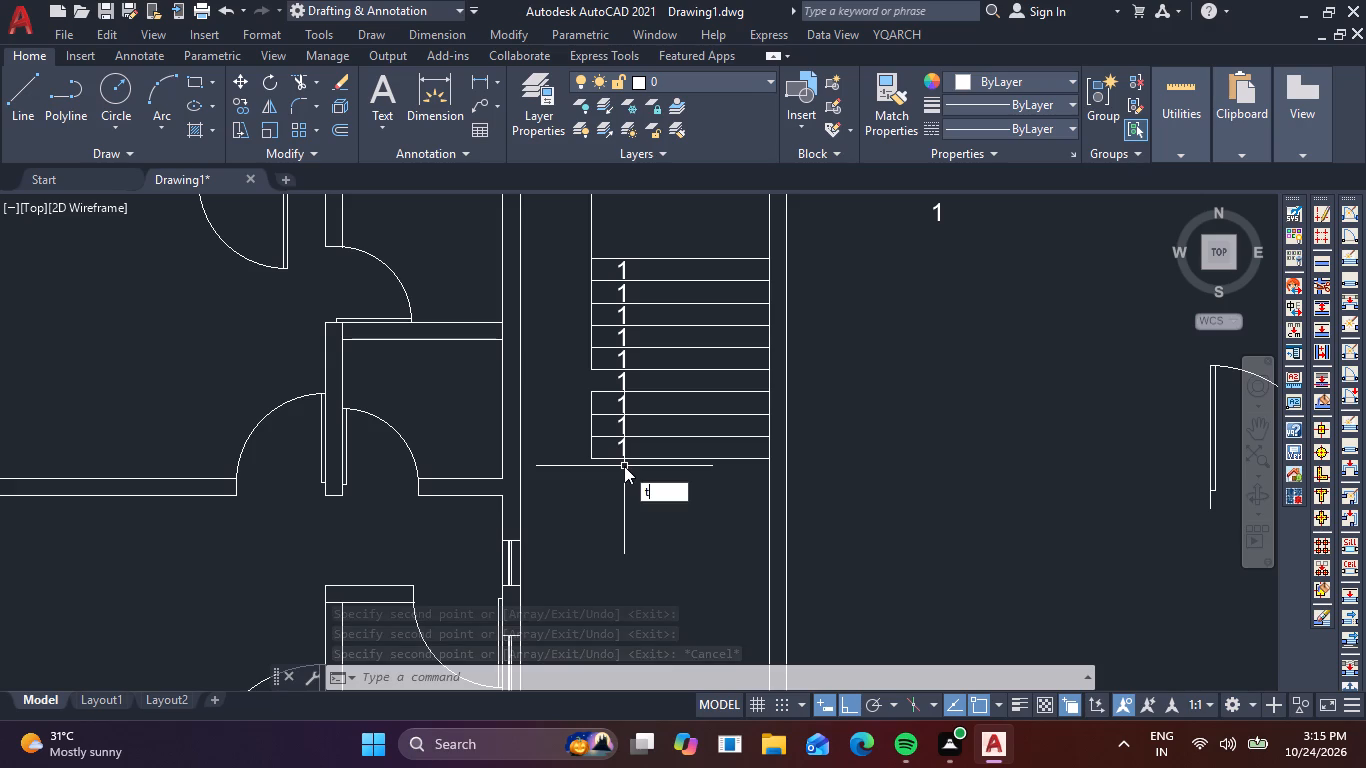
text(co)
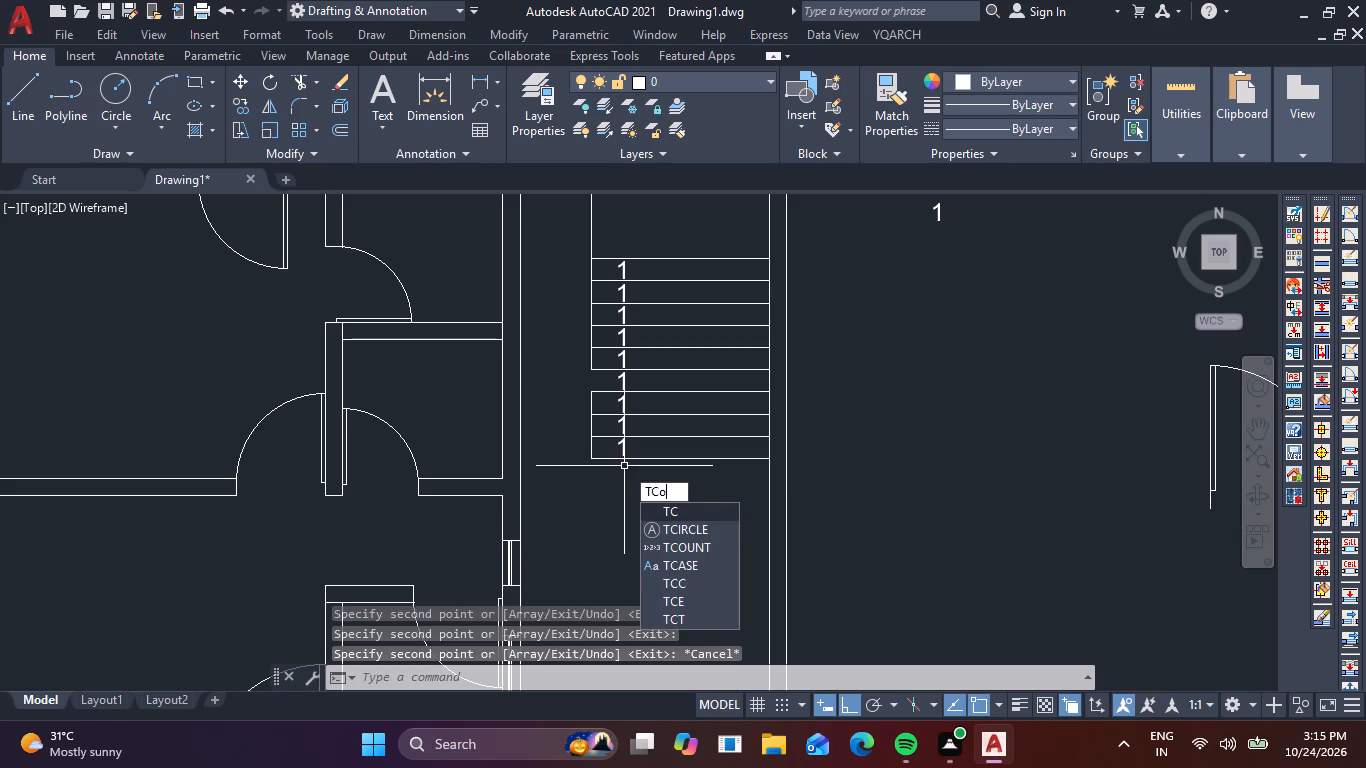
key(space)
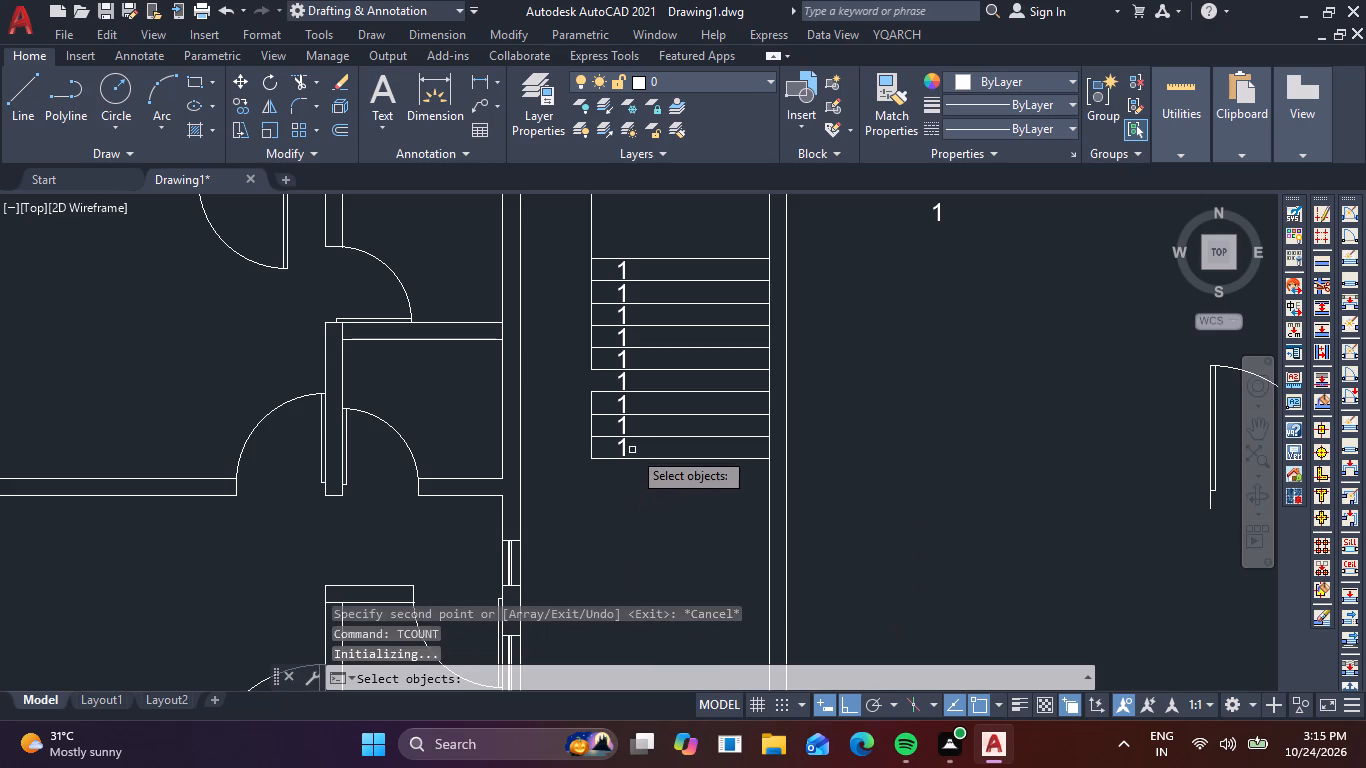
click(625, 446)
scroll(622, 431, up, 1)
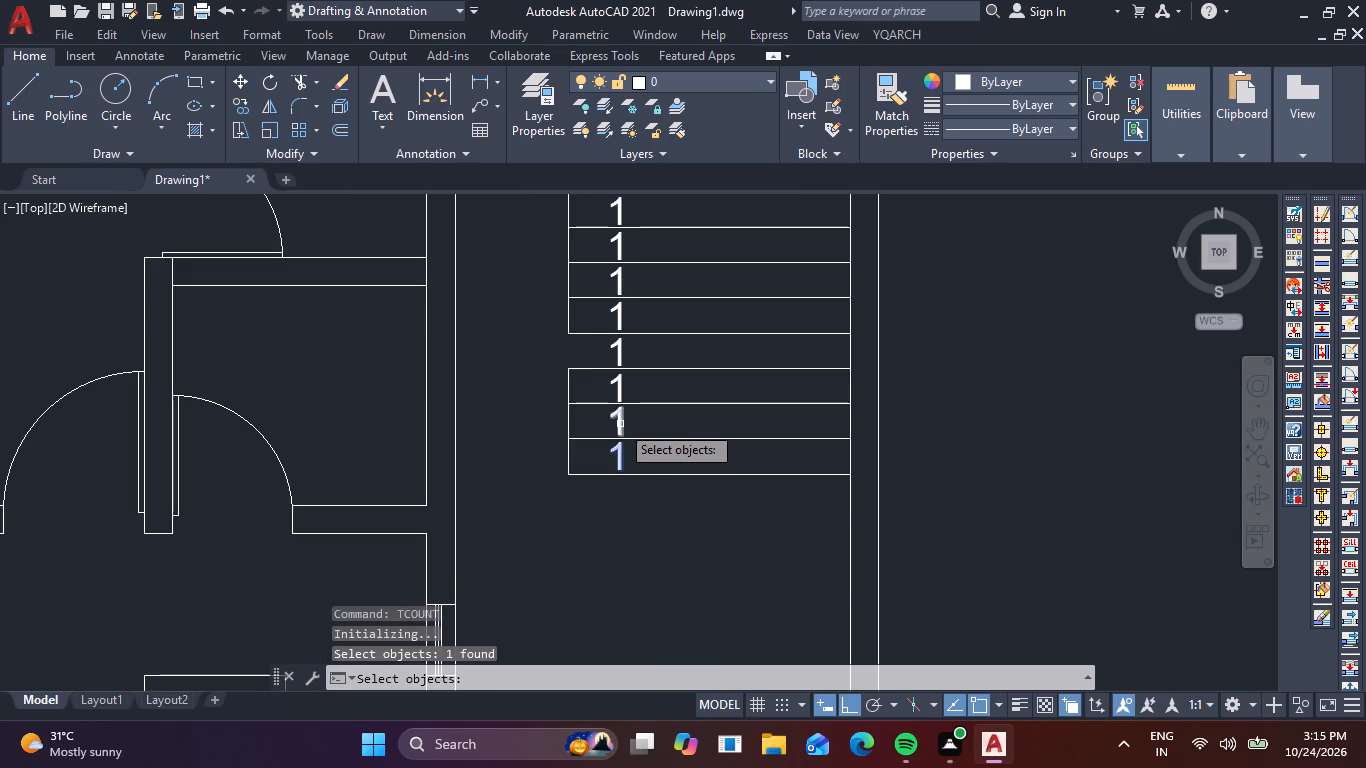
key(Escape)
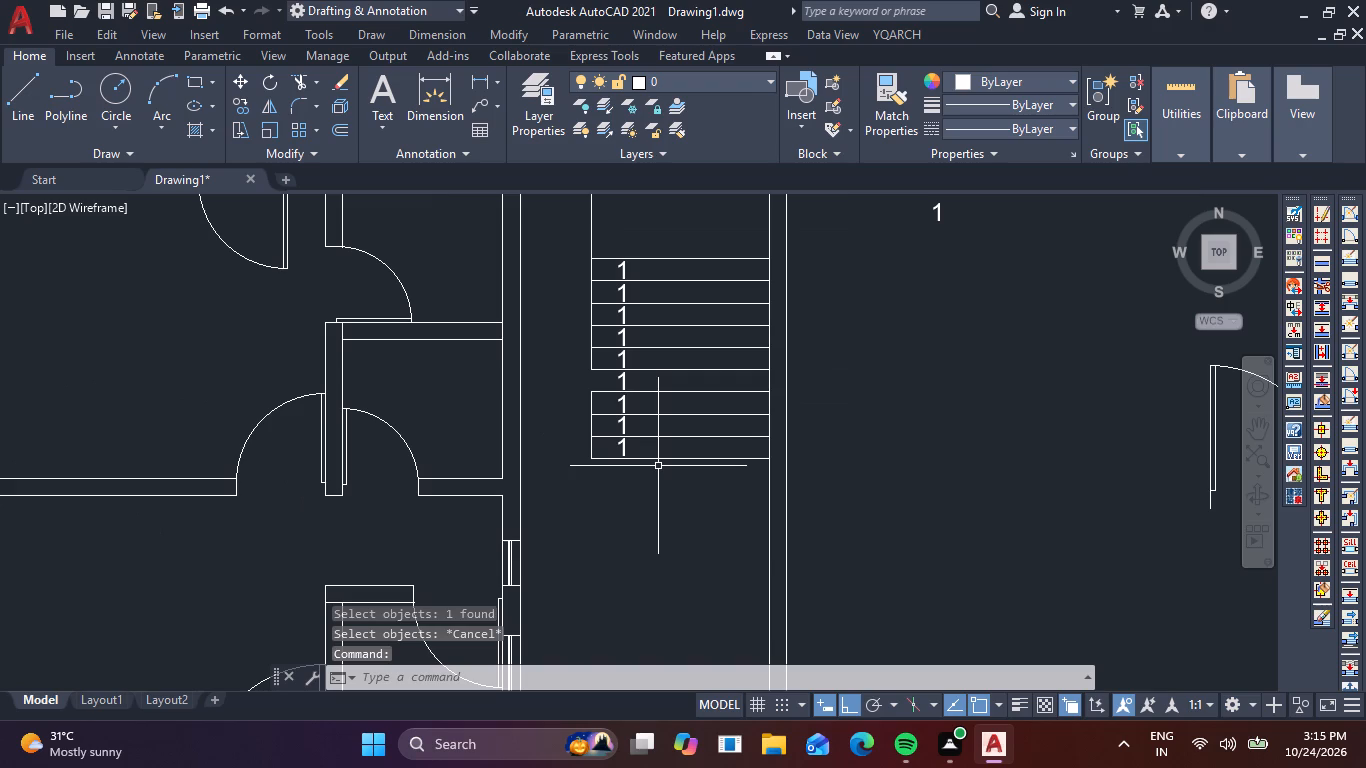
Draw a vertical center line from the lowest tread line's midpoint up to the midpoint of the top tread line.
text(l)
key(space)
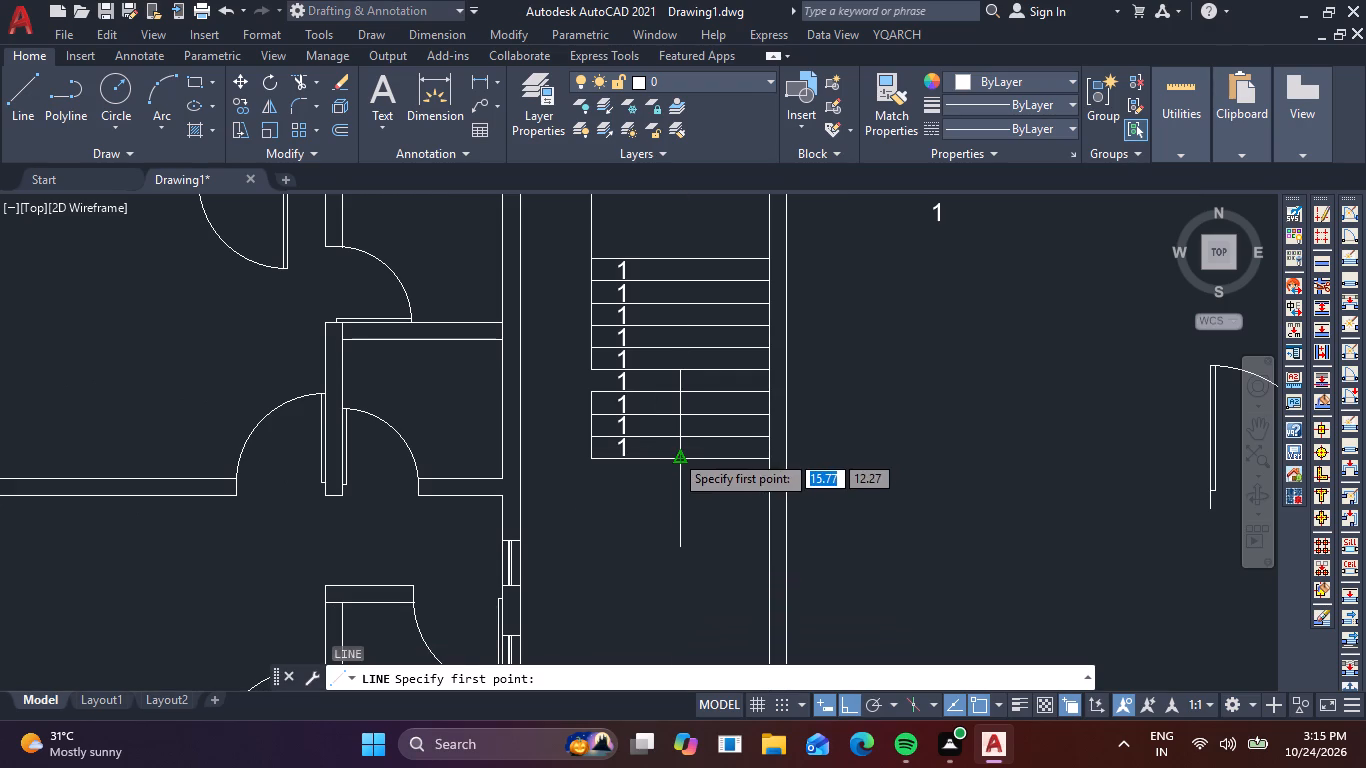
click(674, 453)
click(685, 265)
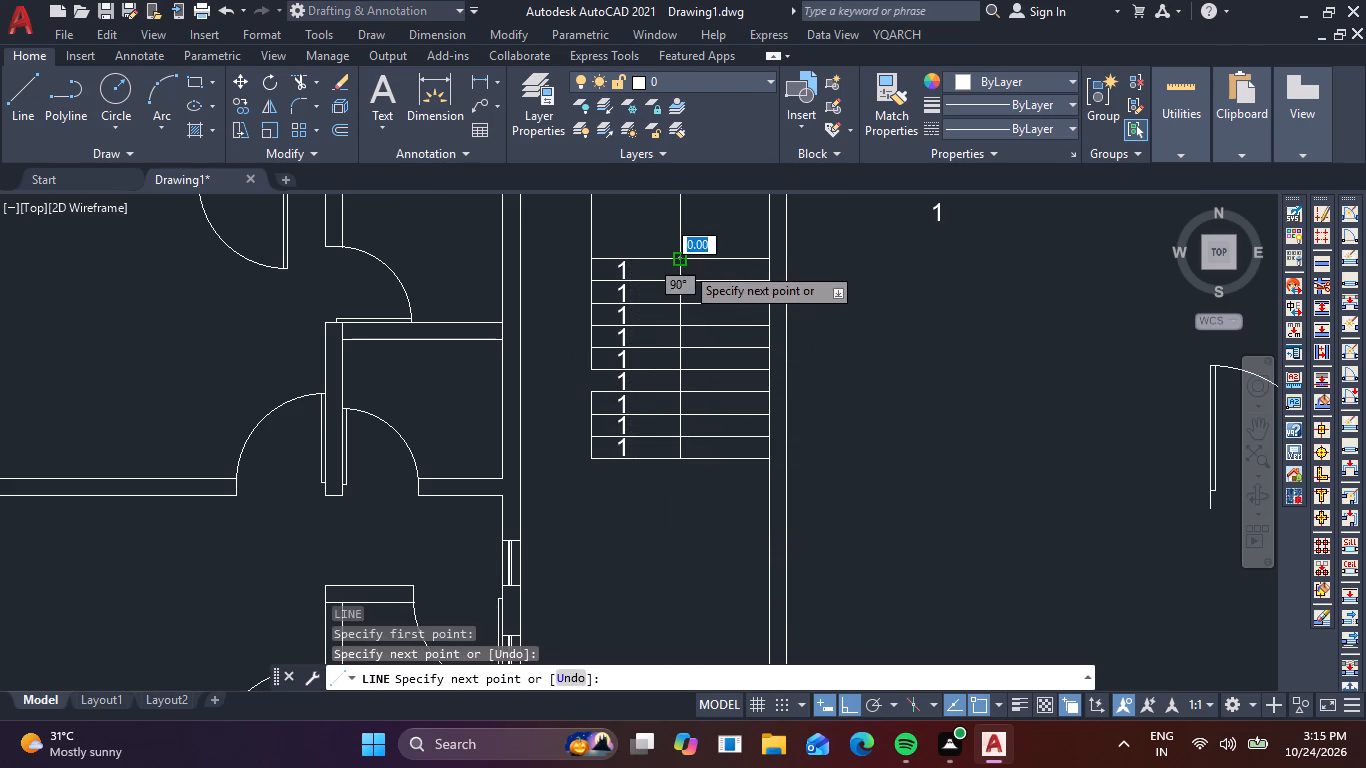
key(Escape)
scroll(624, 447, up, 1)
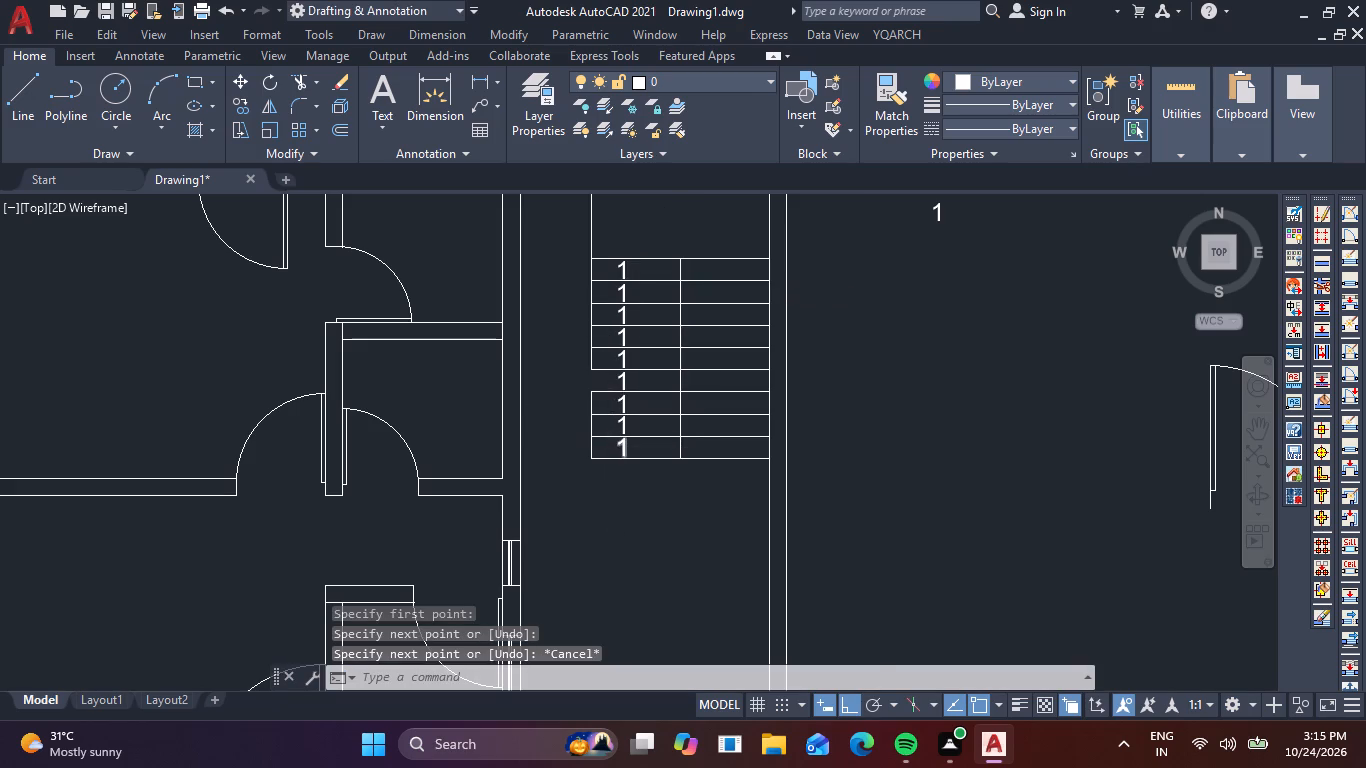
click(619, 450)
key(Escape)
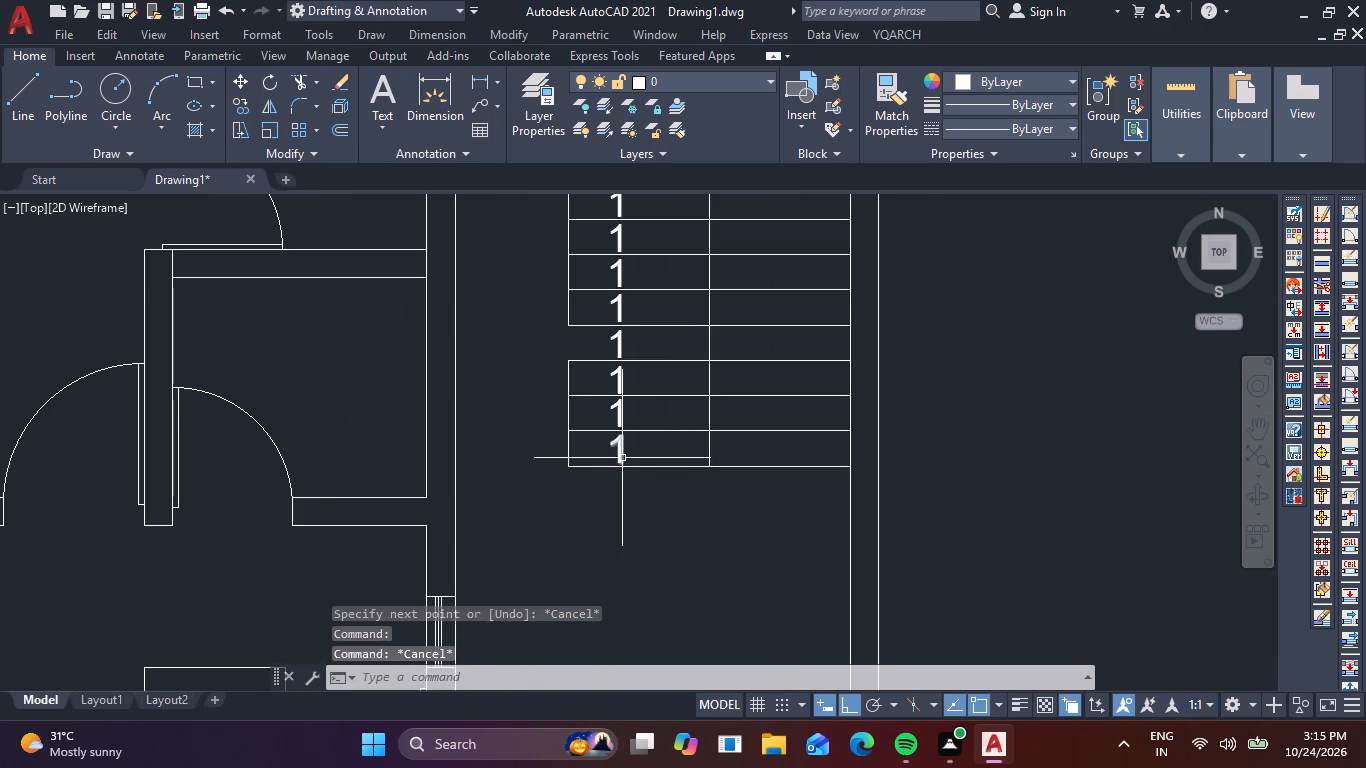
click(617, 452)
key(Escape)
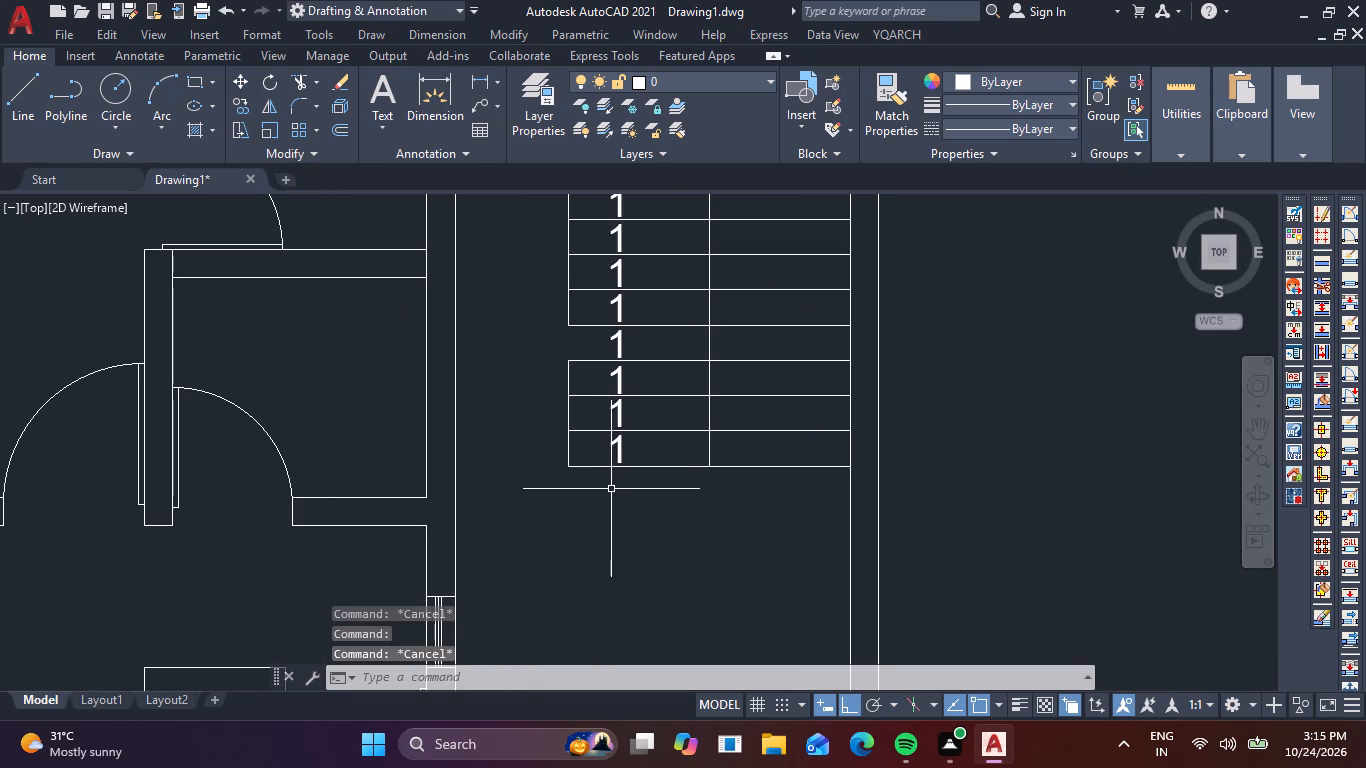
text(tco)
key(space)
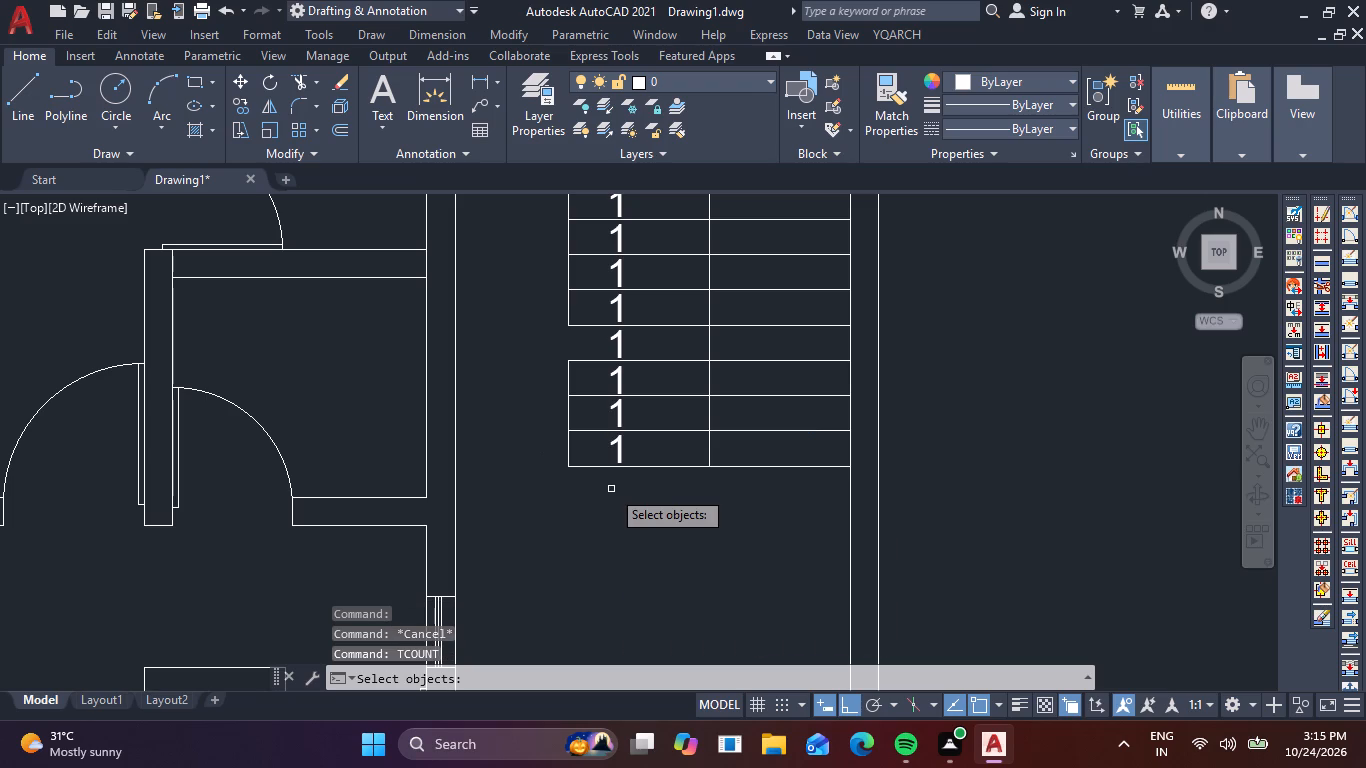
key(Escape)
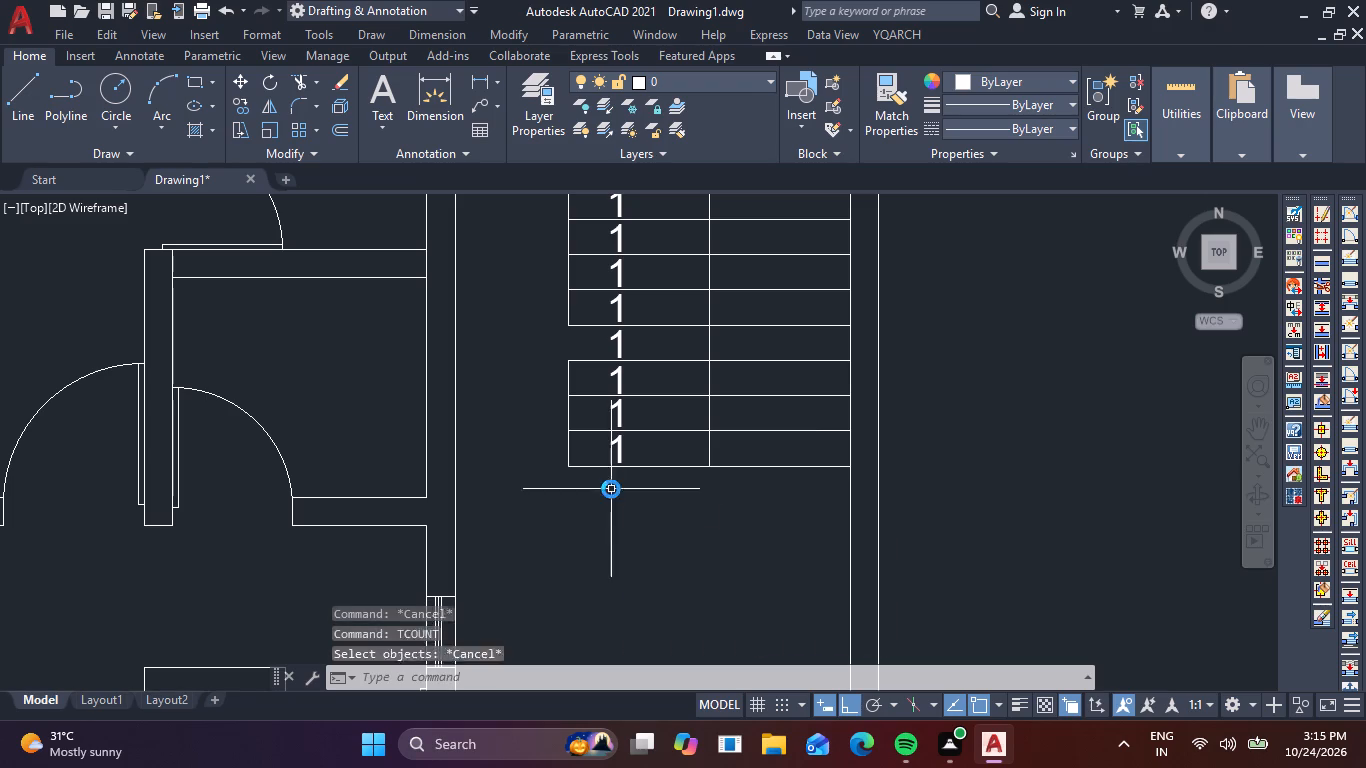
Copy the column of nine 1s horizontally about 1.2 m into the right half of the staircase.
scroll(616, 389, down, 2)
click(603, 285)
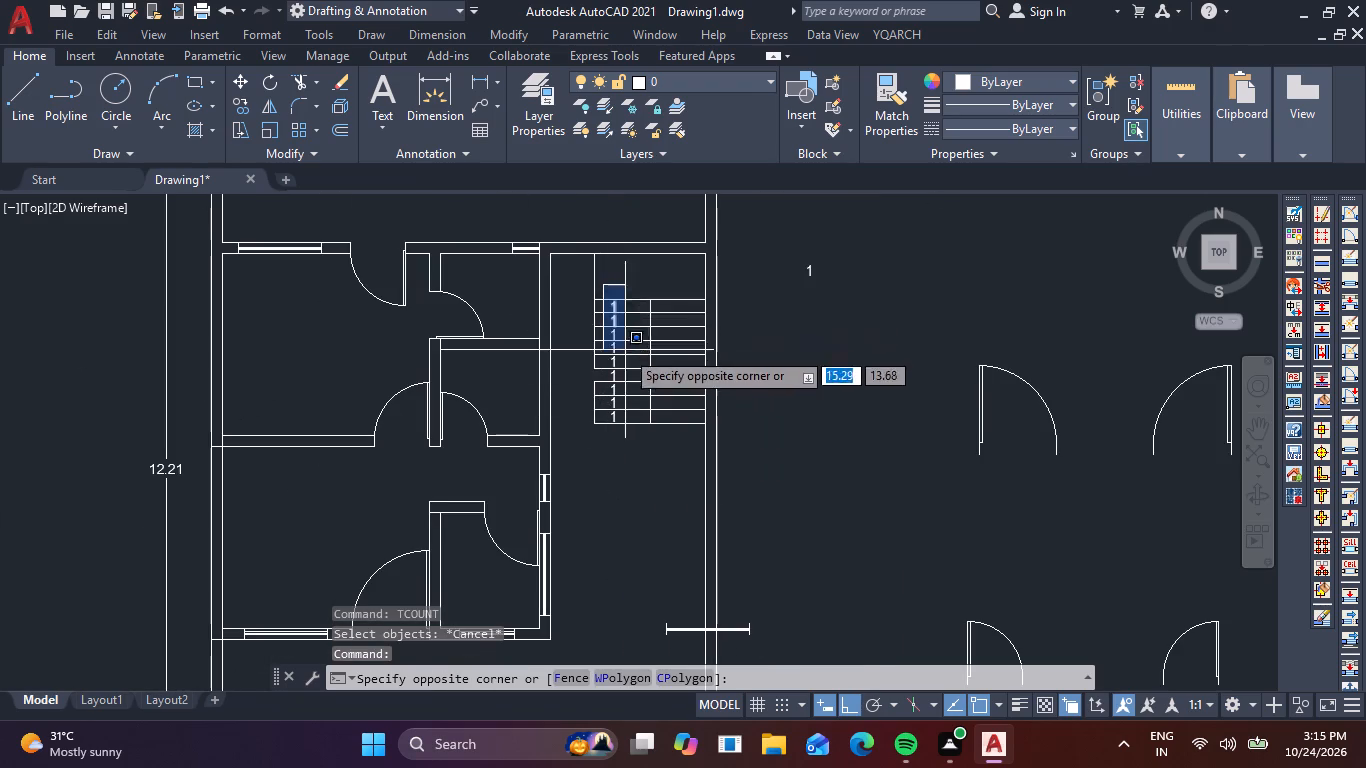
click(647, 449)
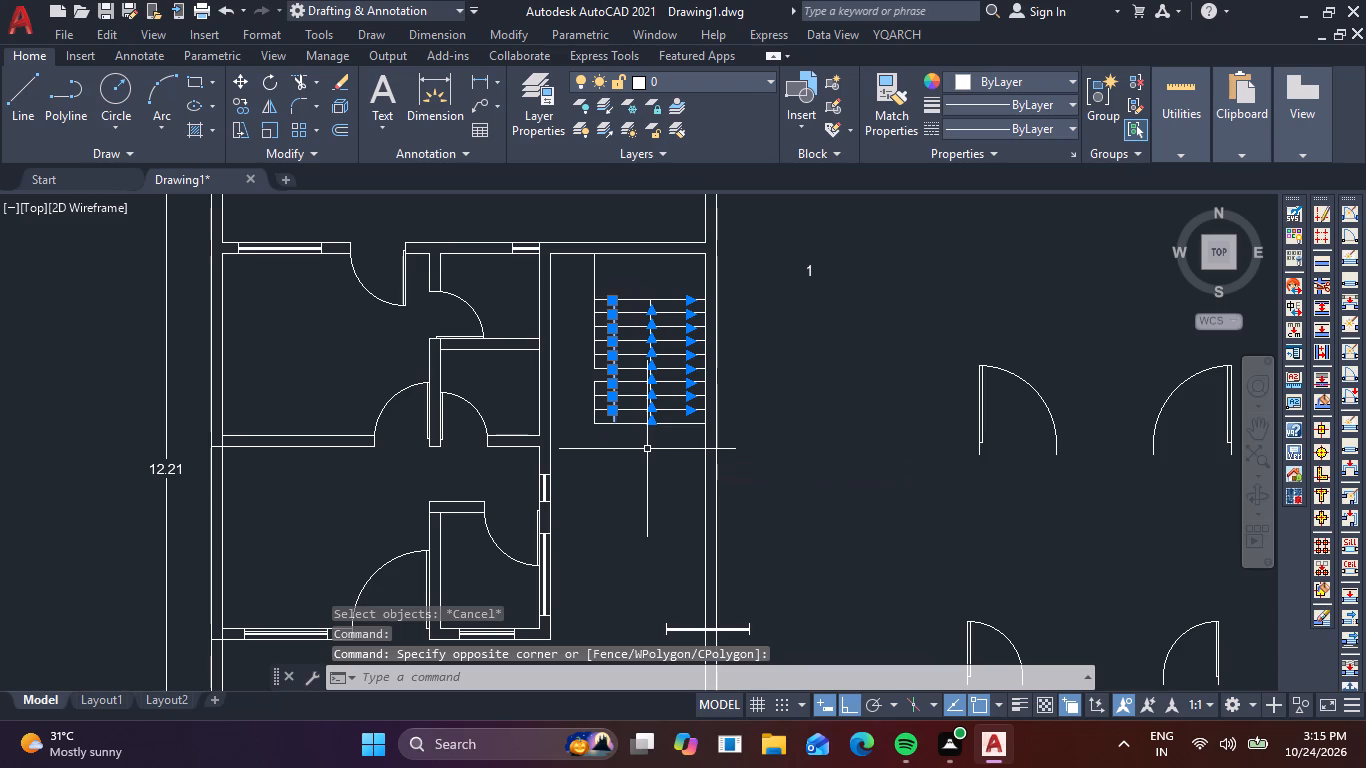
key(c)
text(o)
key(space)
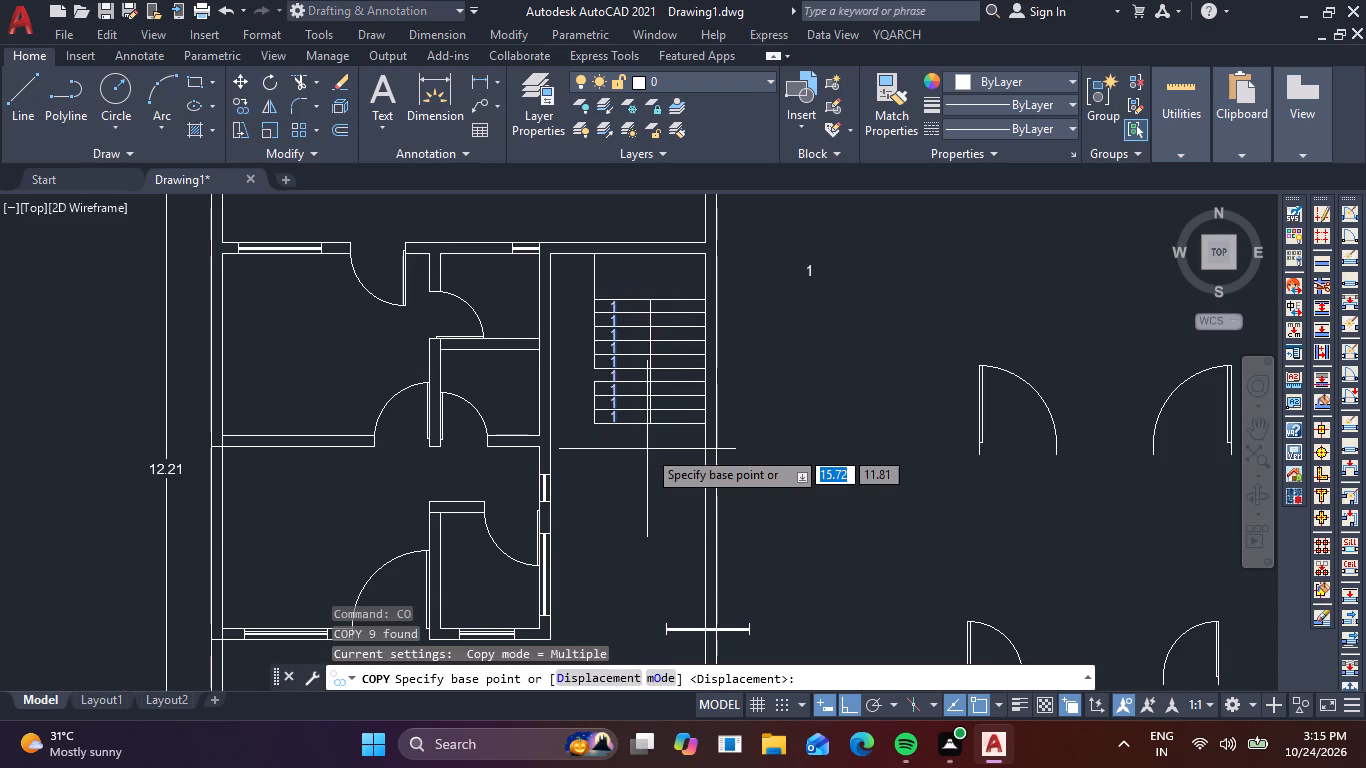
scroll(585, 394, up, 2)
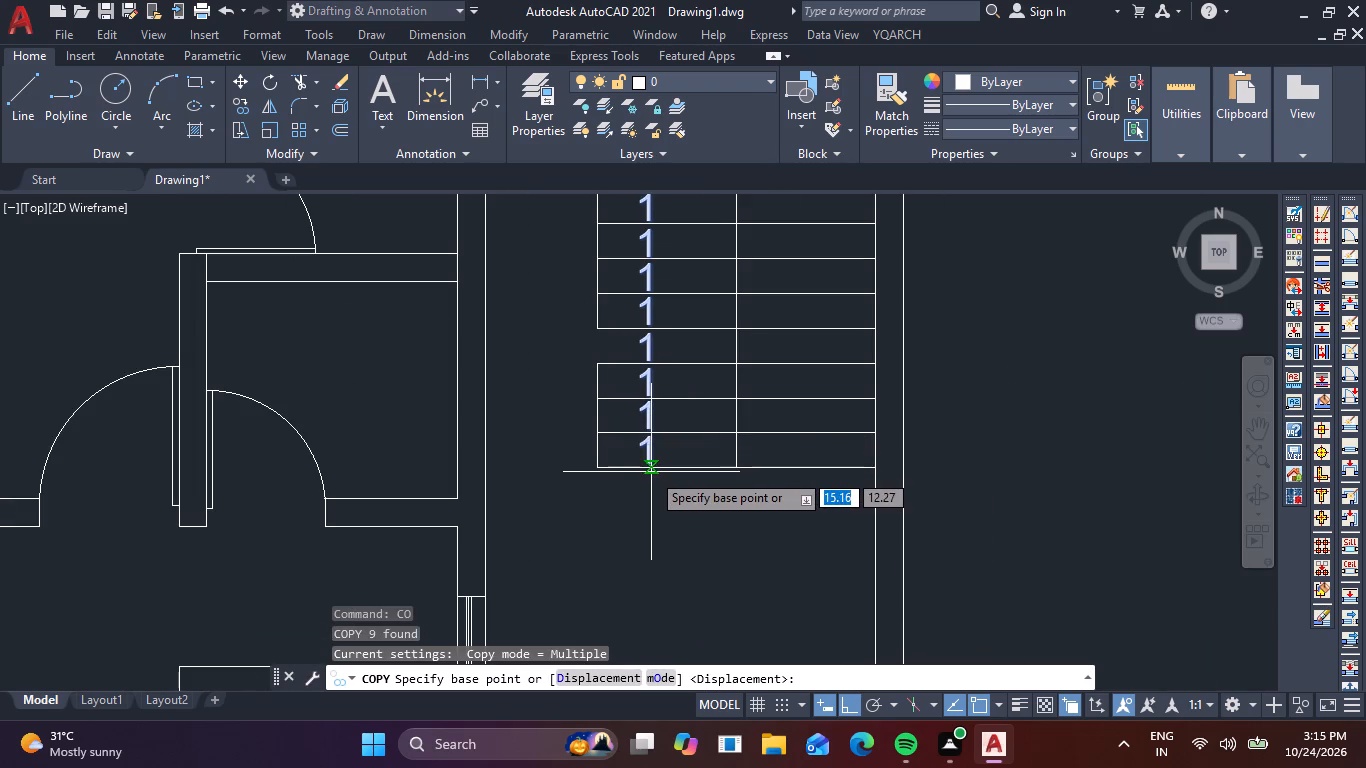
click(651, 472)
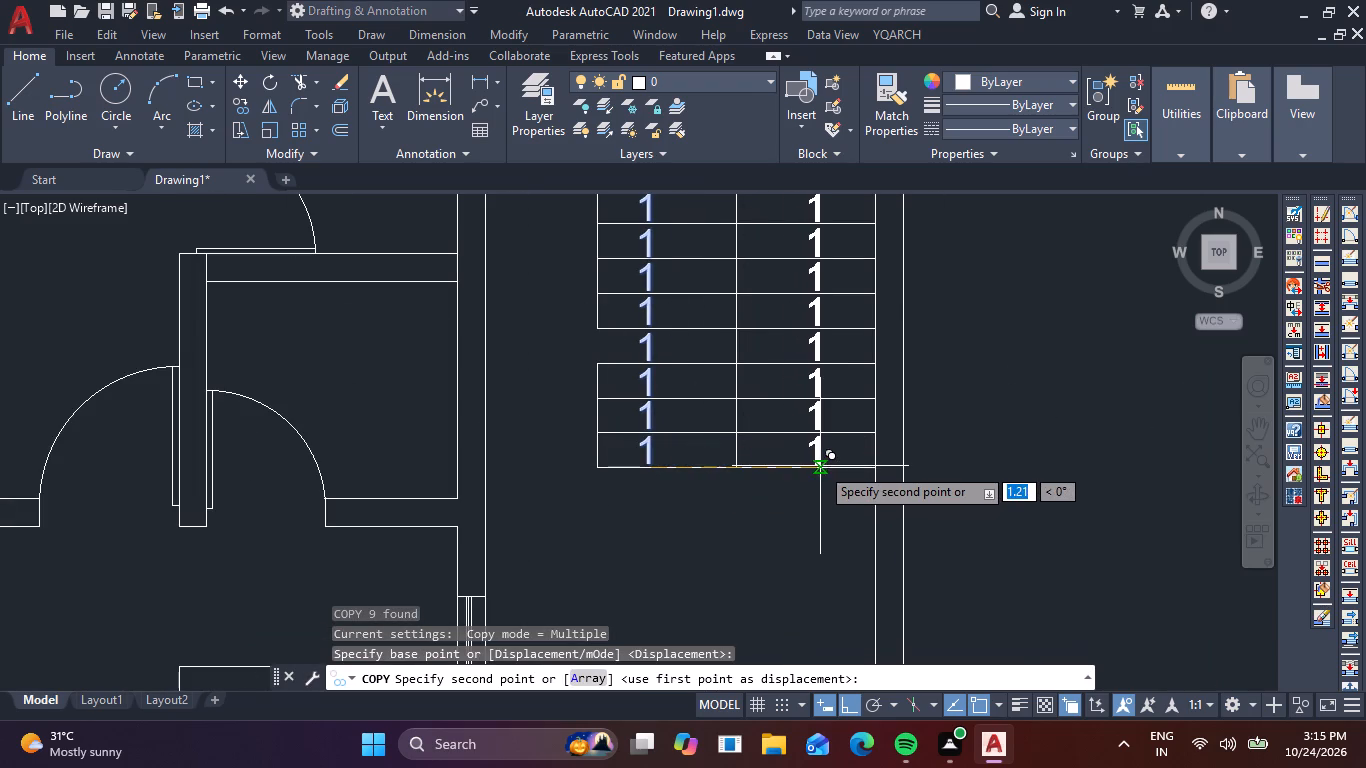
scroll(820, 466, up, 2)
click(820, 466)
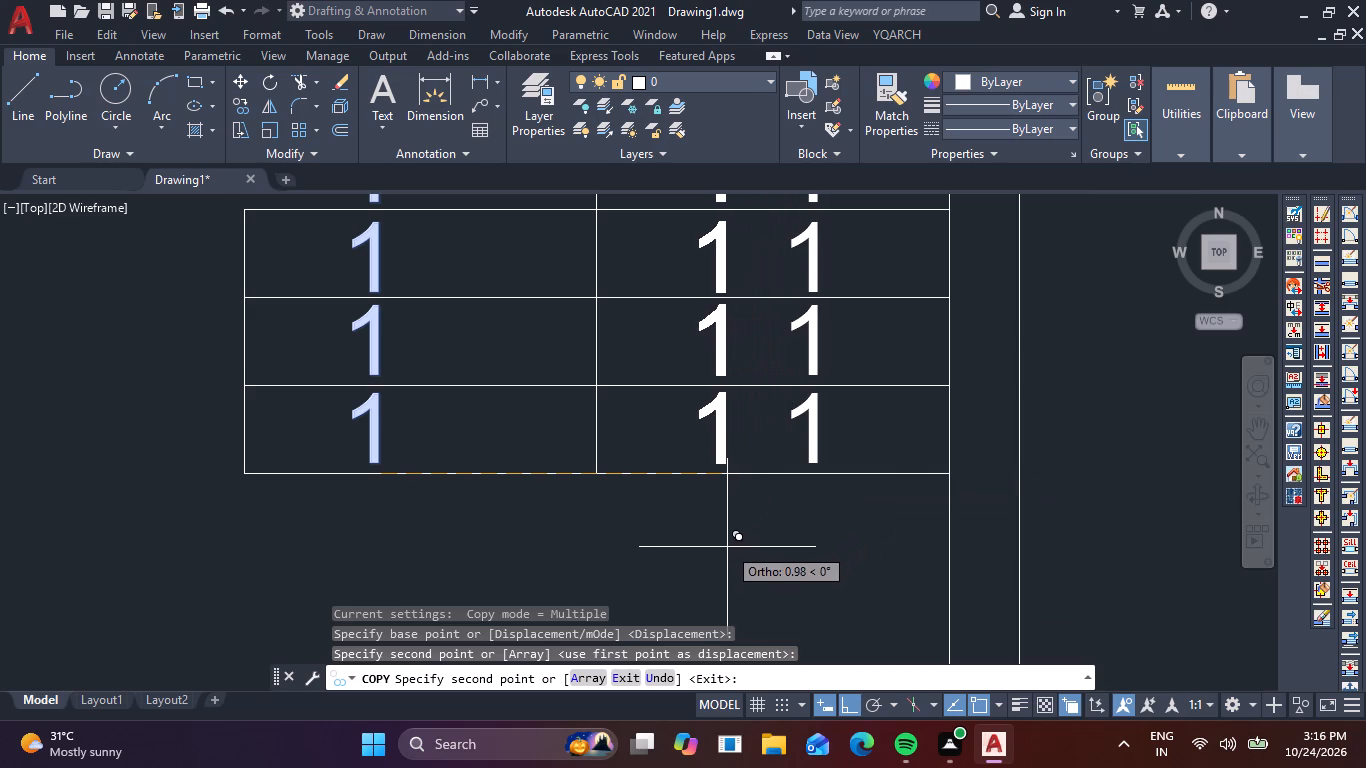
key(Escape)
Number the stair texts with TCOUNT up the left flight and down the right, in selection order, start 1, increment 1, overwriting the text.
scroll(727, 547, down, 2)
middle_drag(660, 558, 668, 576)
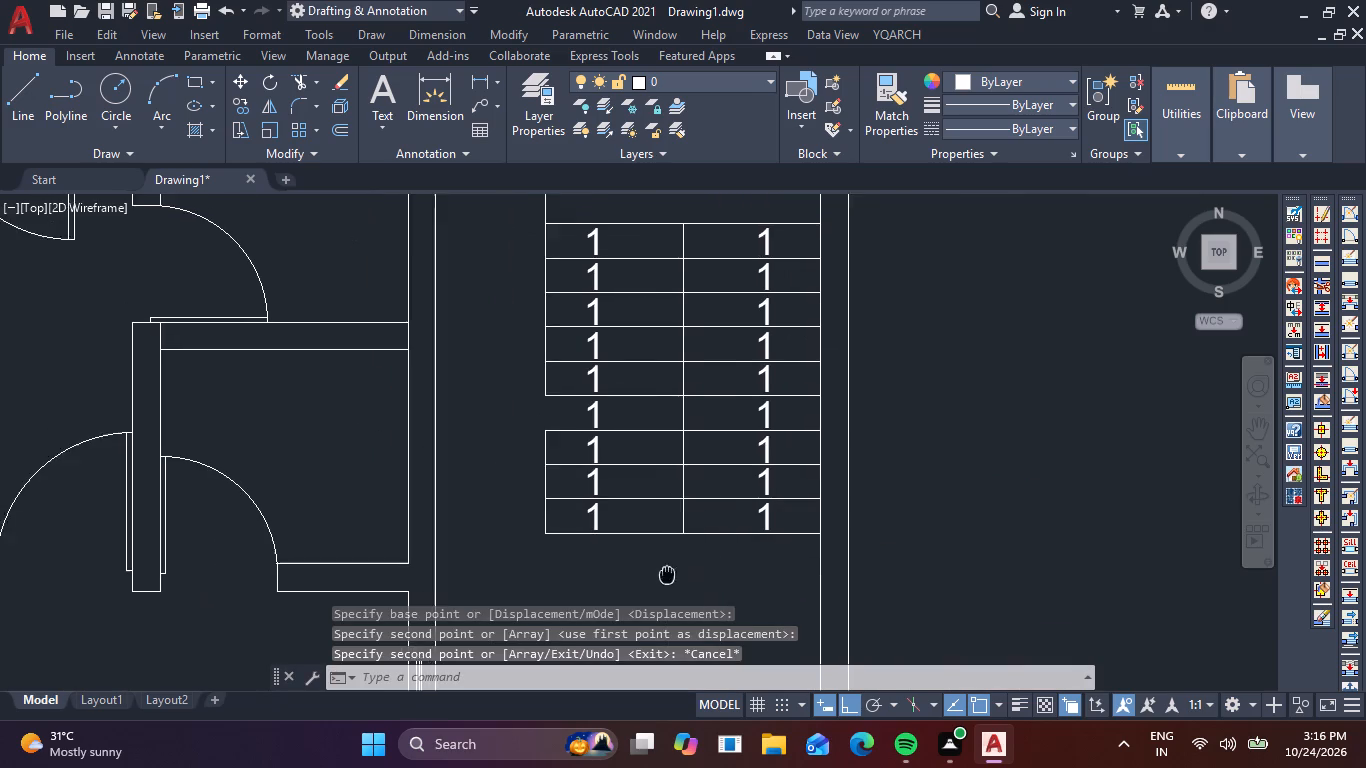
middle_drag(668, 576, 676, 595)
text(tco)
key(space)
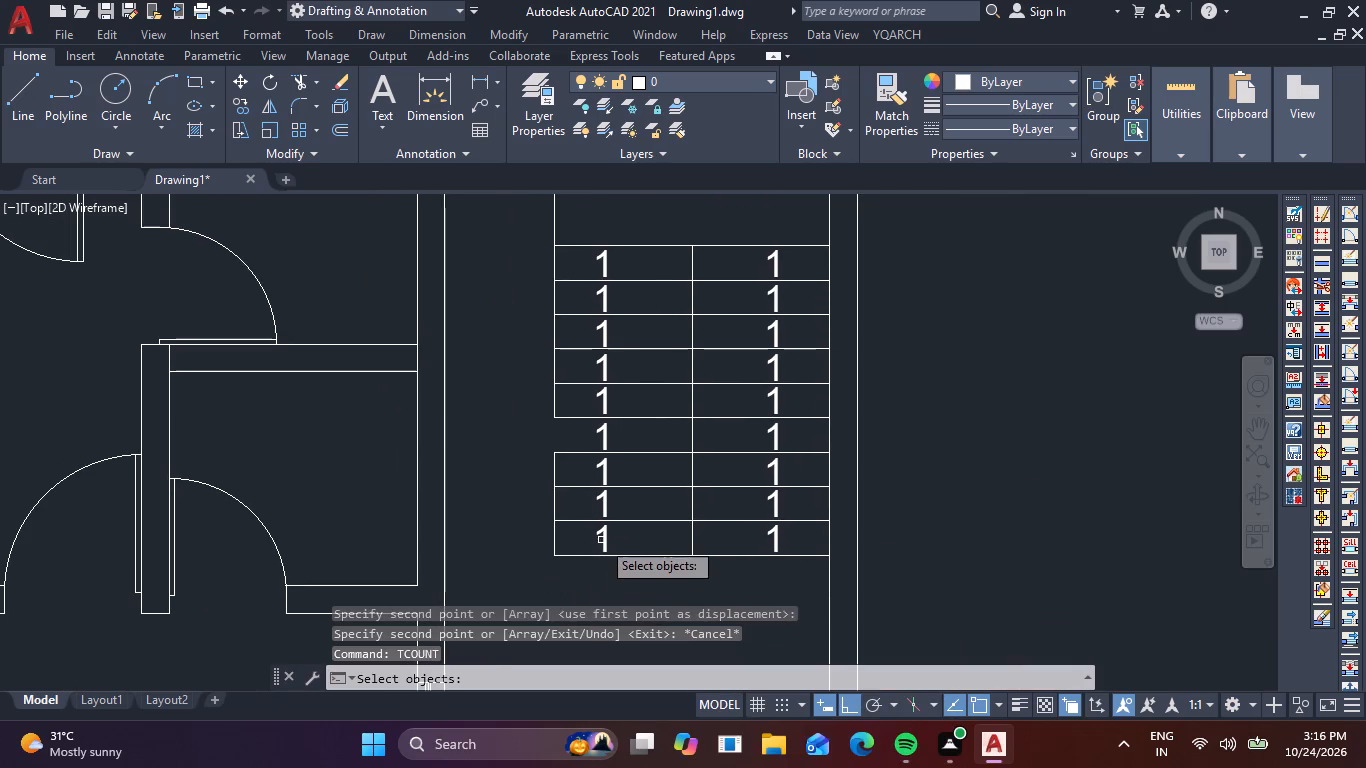
click(603, 539)
click(604, 510)
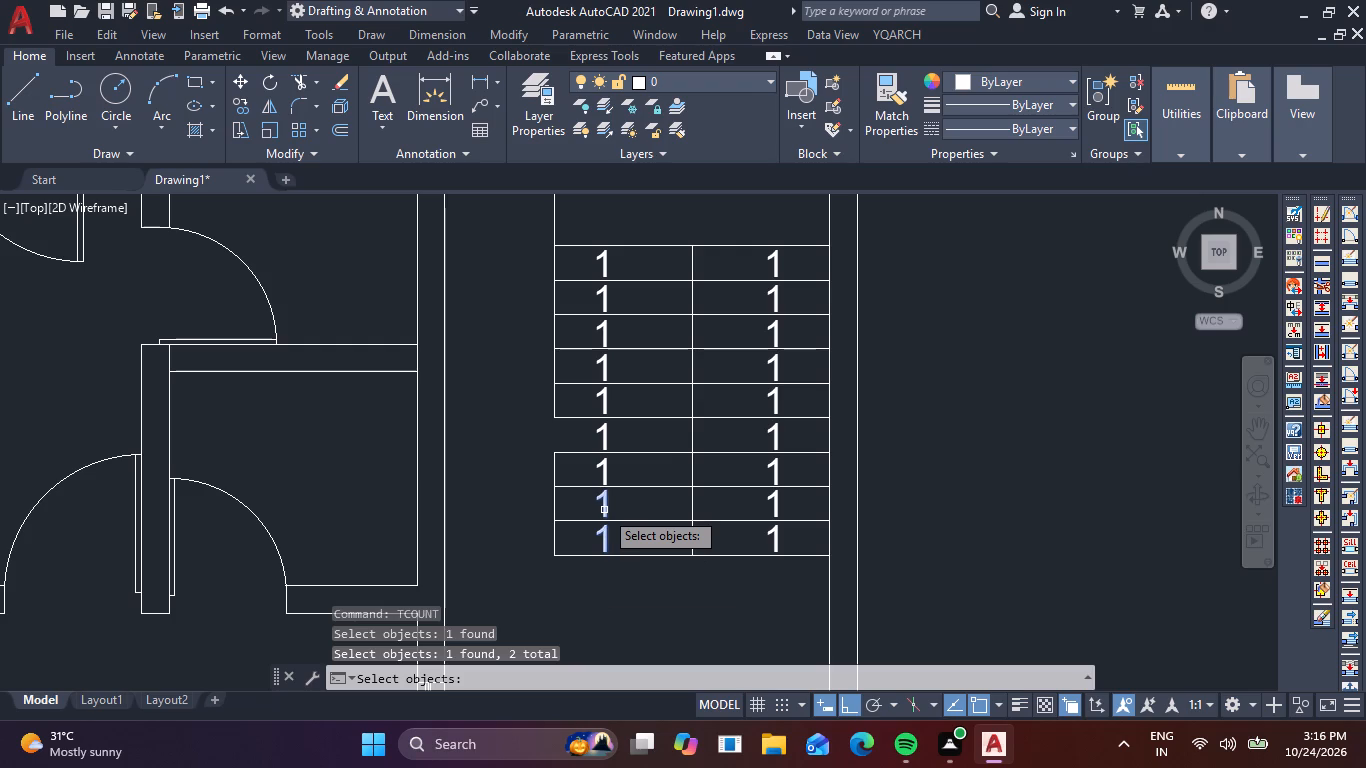
click(607, 474)
click(600, 430)
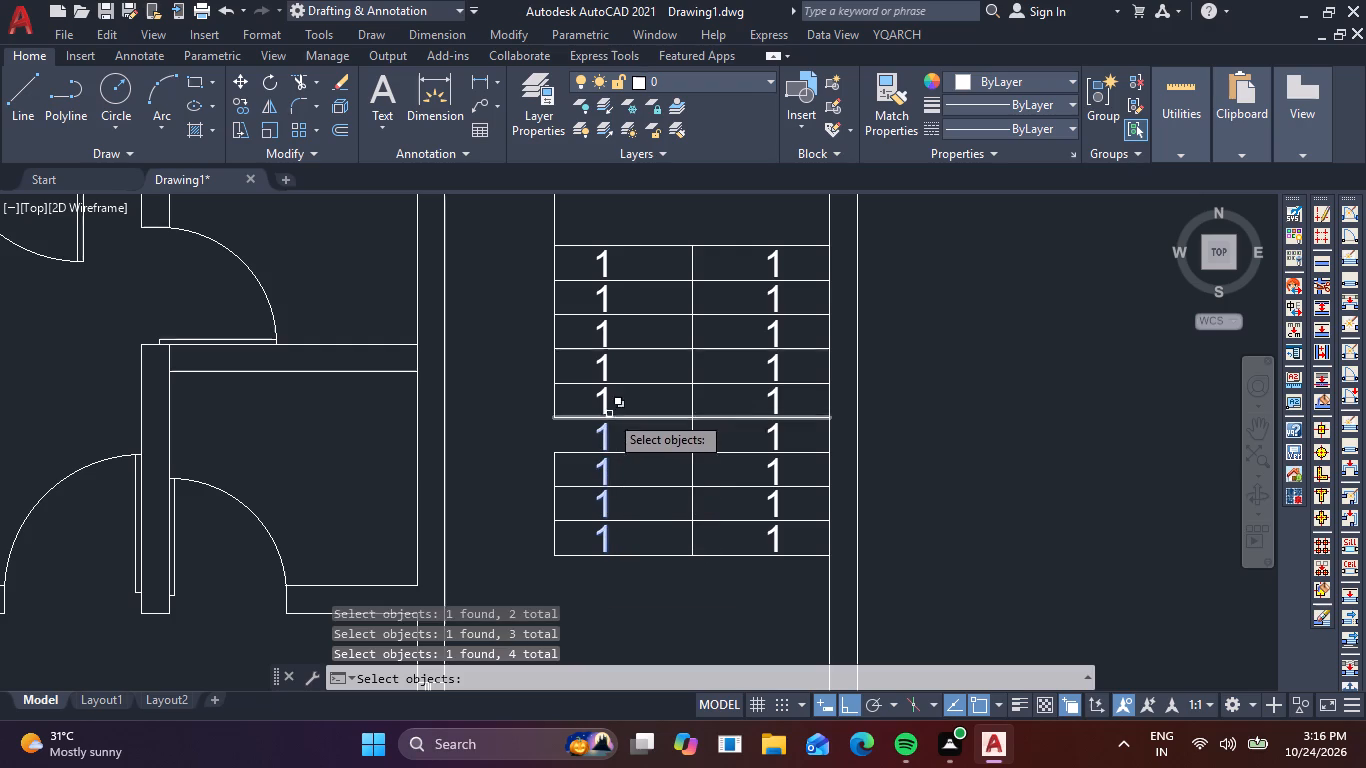
click(608, 401)
click(605, 364)
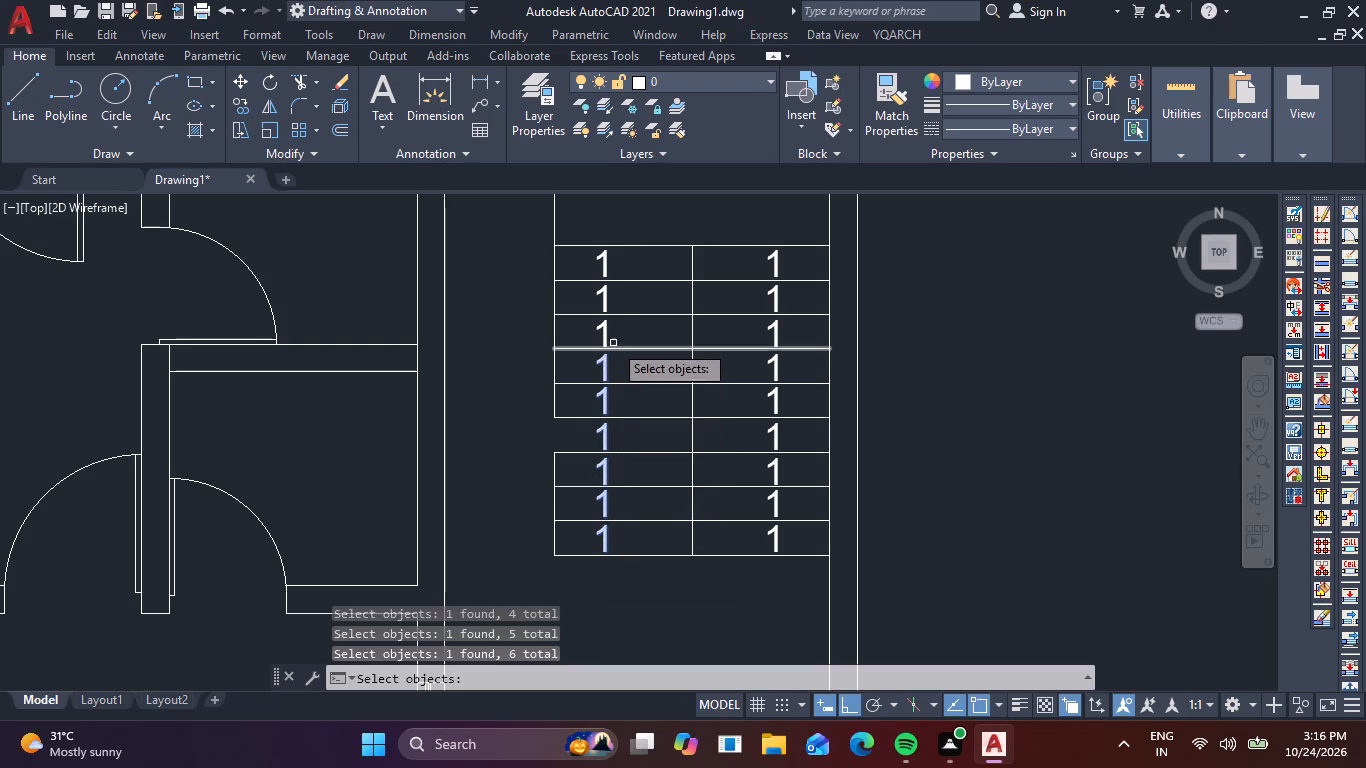
click(604, 331)
click(608, 300)
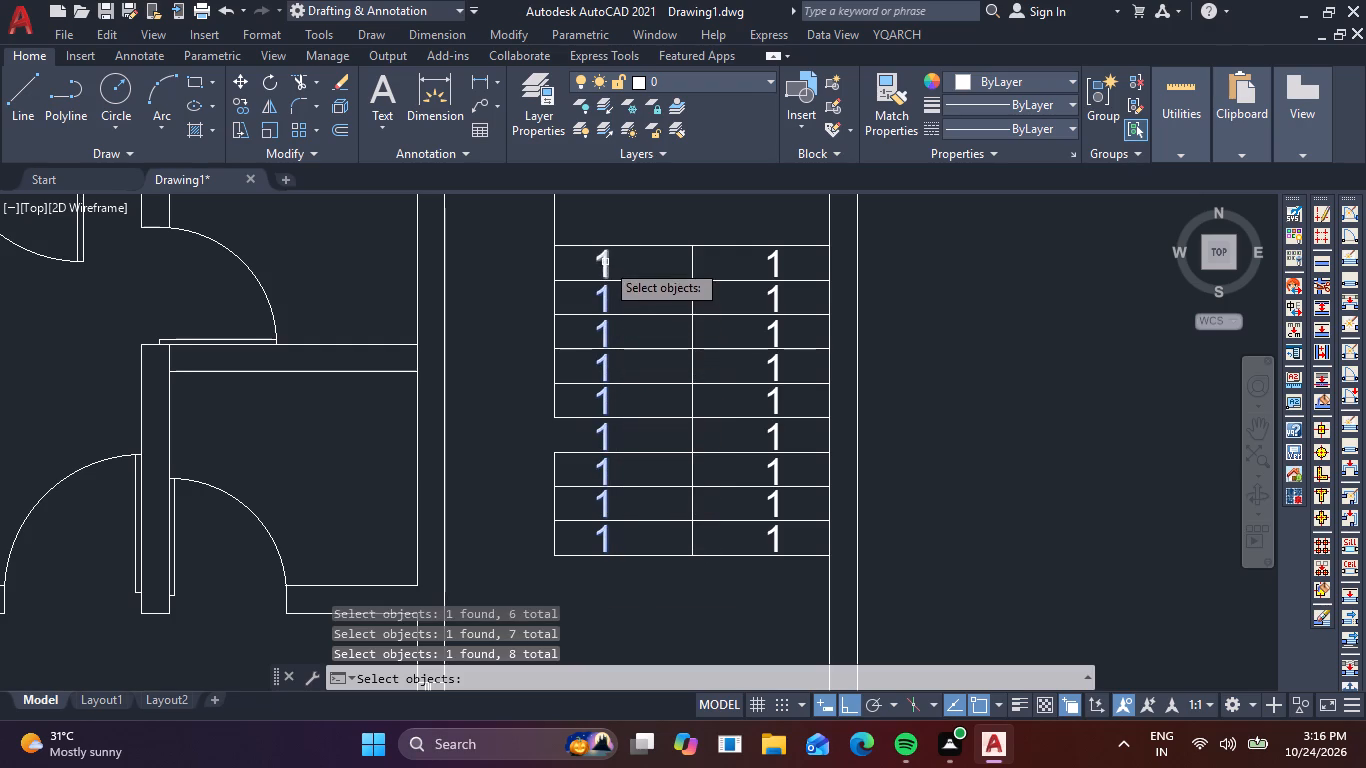
click(605, 262)
click(777, 258)
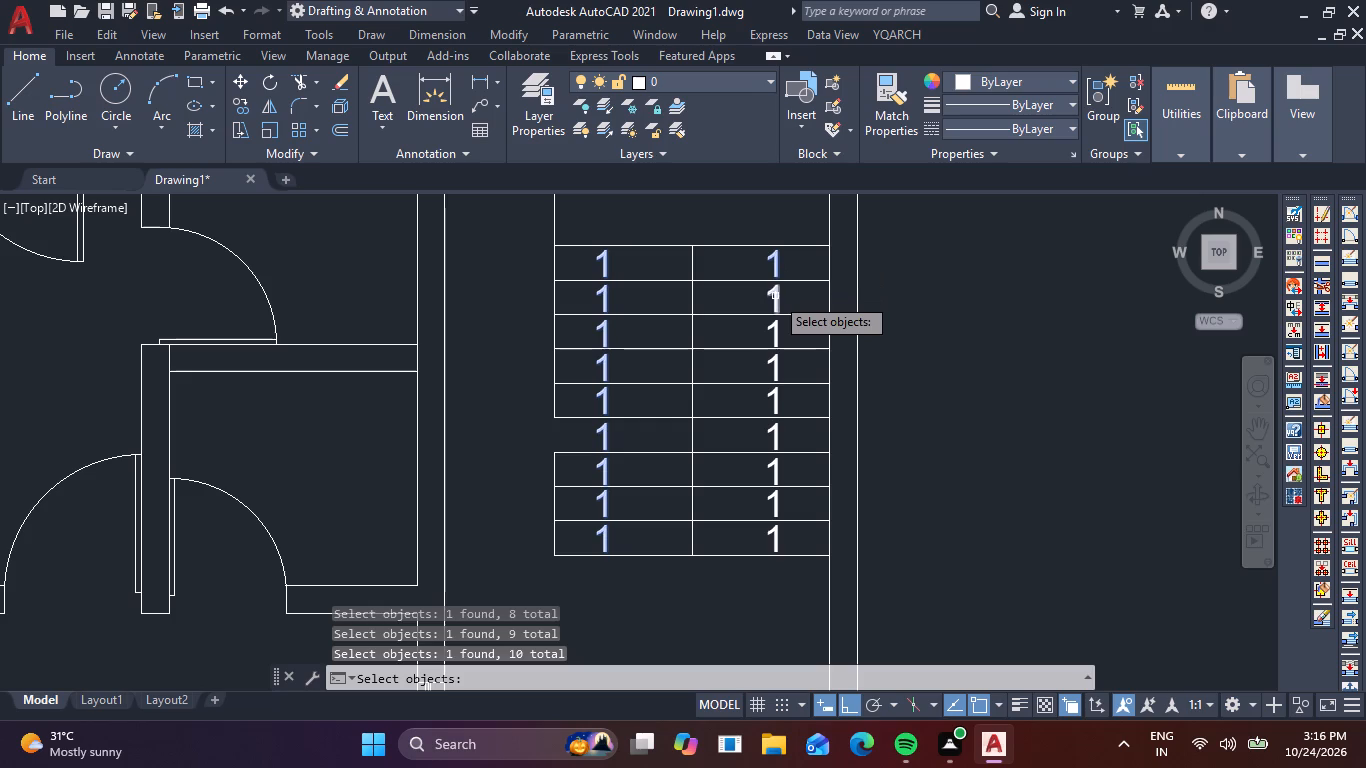
click(775, 296)
click(777, 334)
click(777, 367)
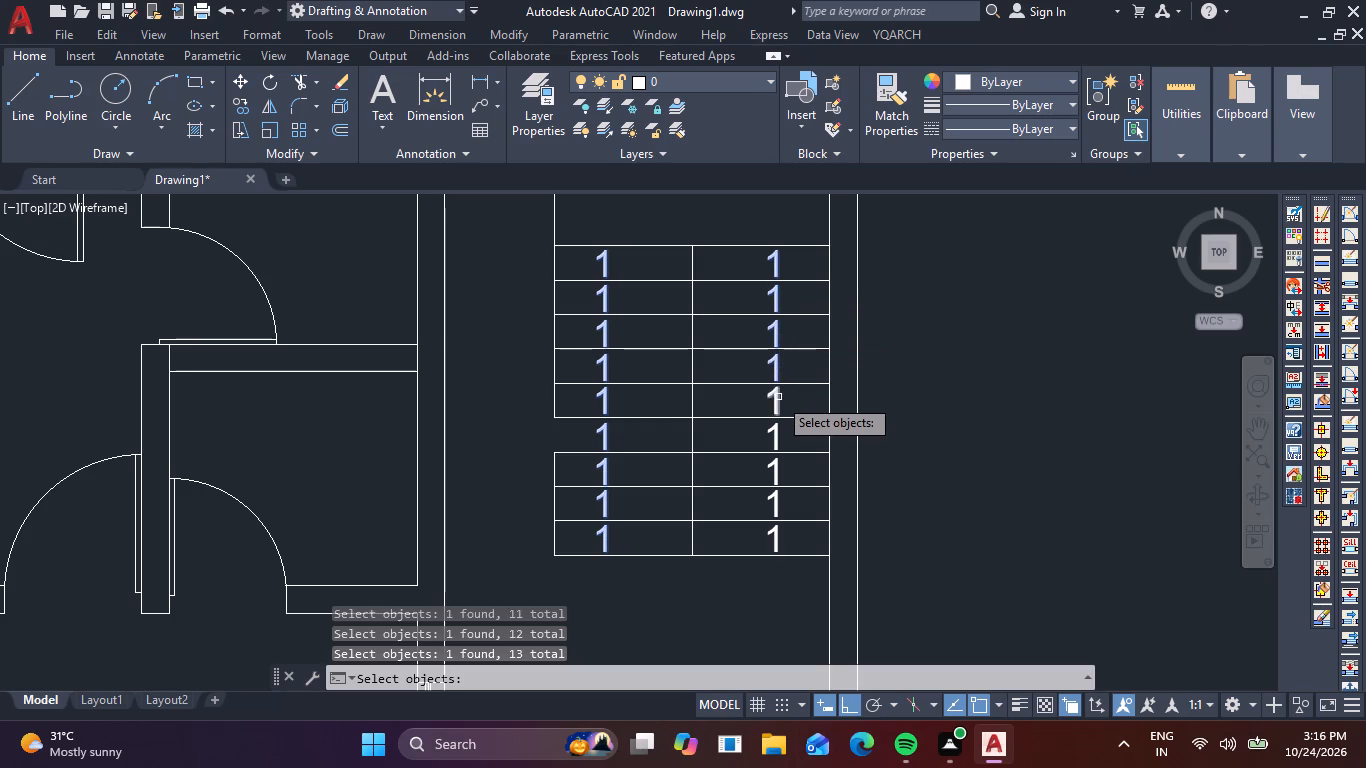
click(780, 401)
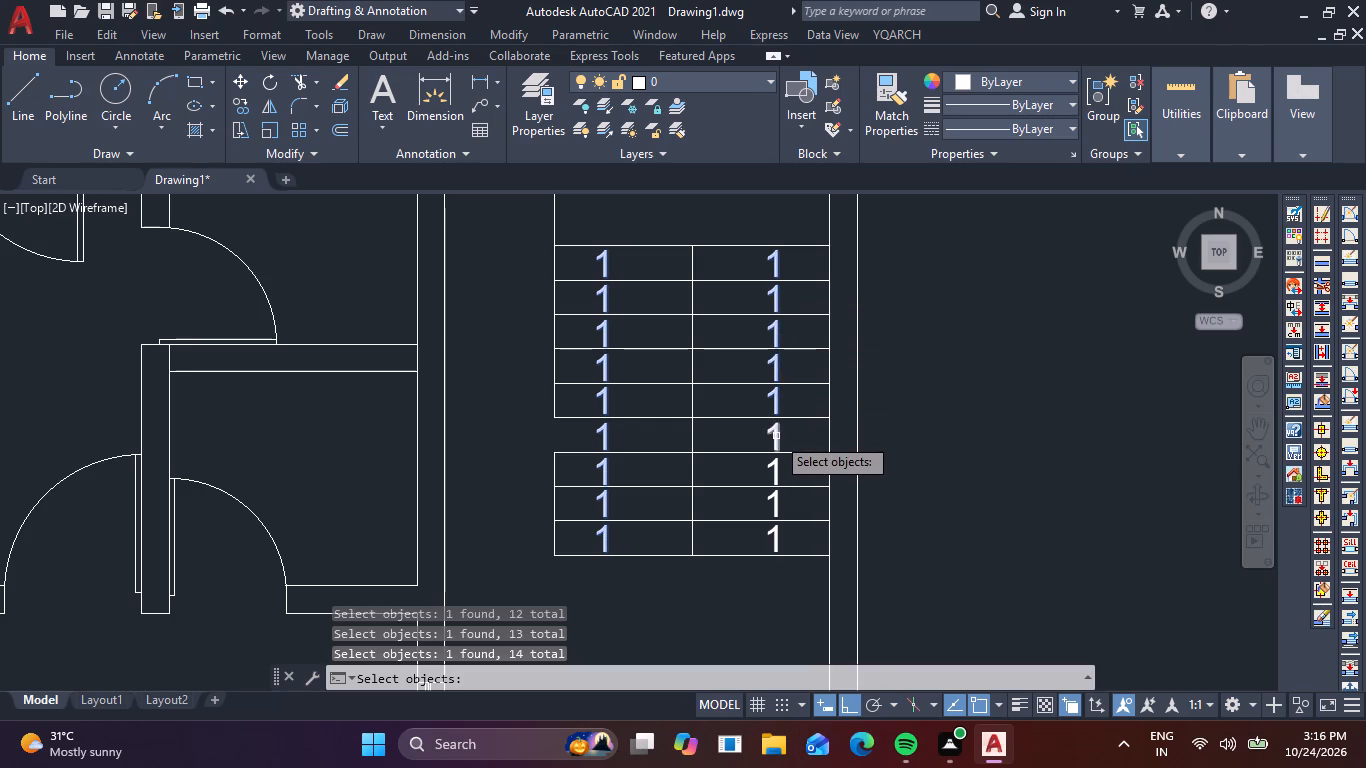
click(776, 436)
click(780, 471)
click(778, 504)
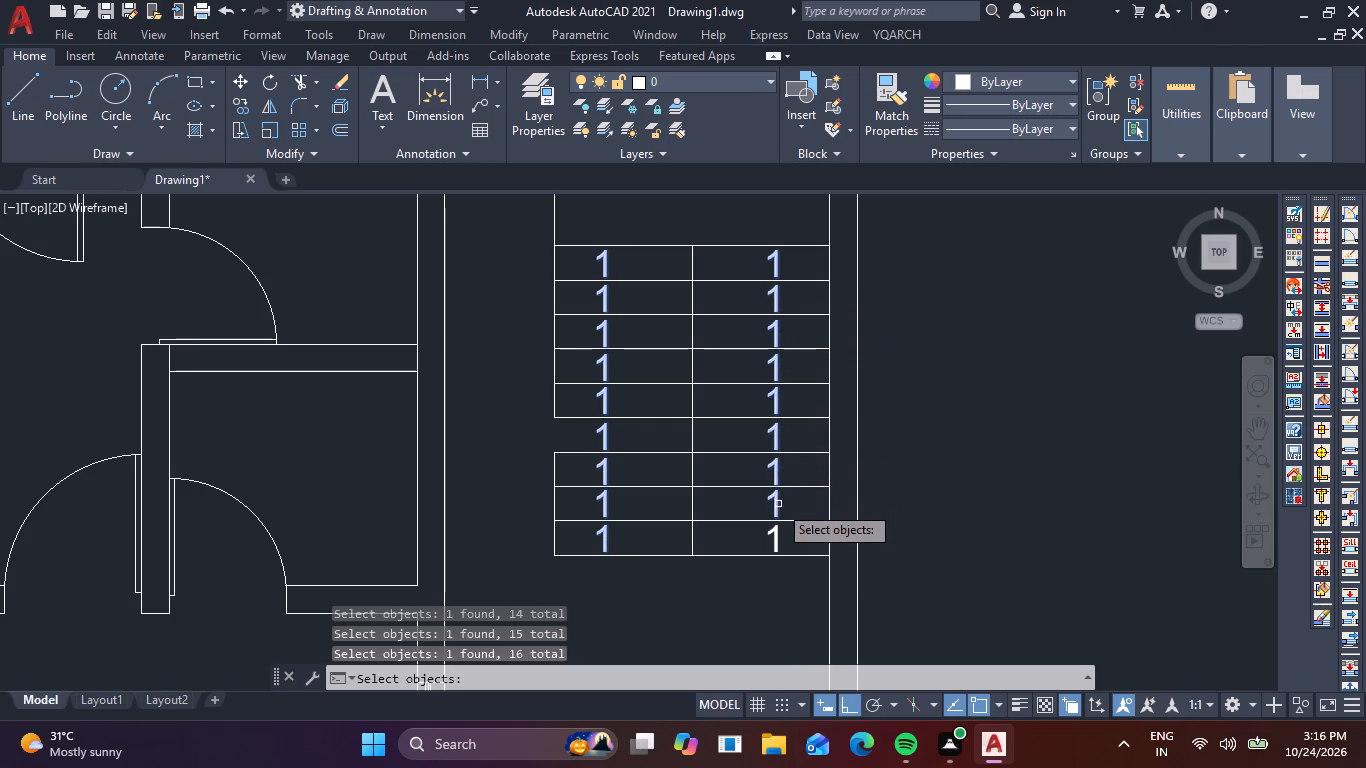
click(776, 534)
key(space)
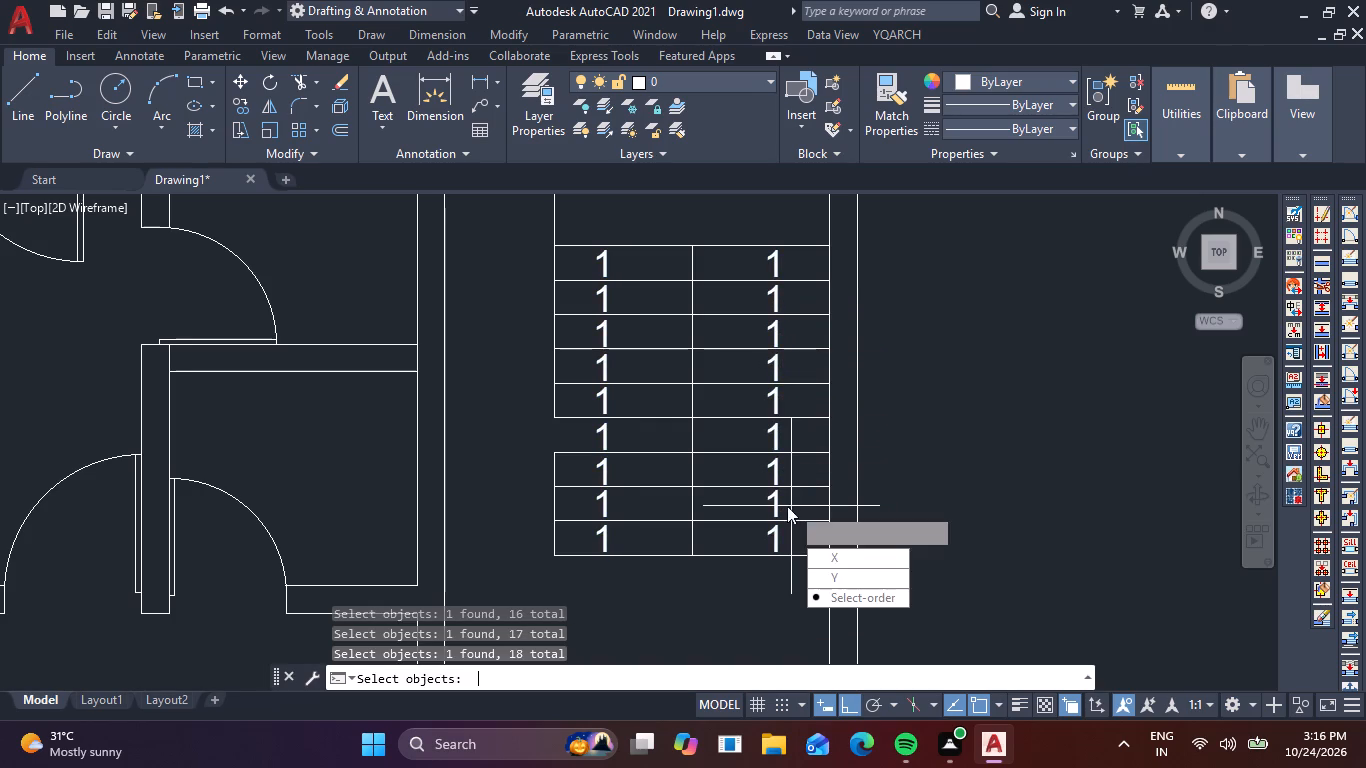
drag(841, 598, 791, 506)
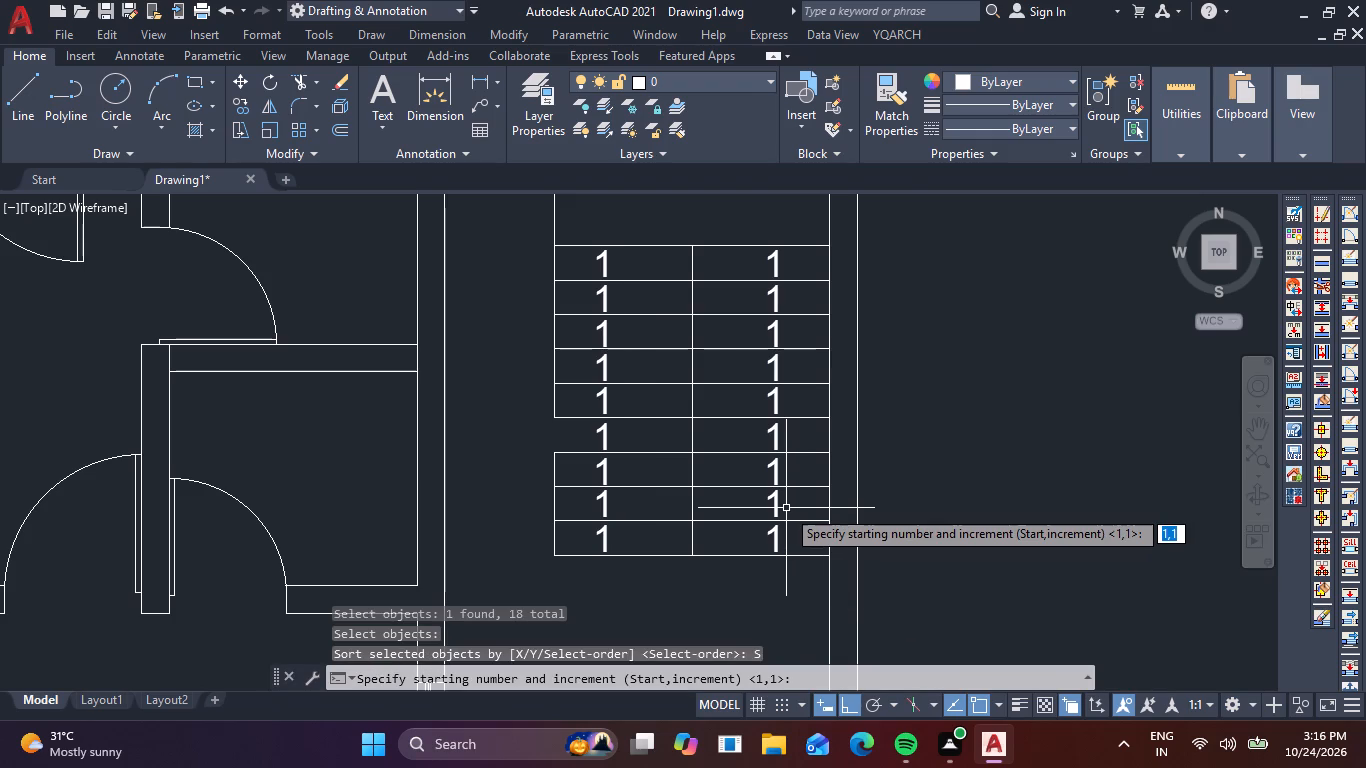
key(space)
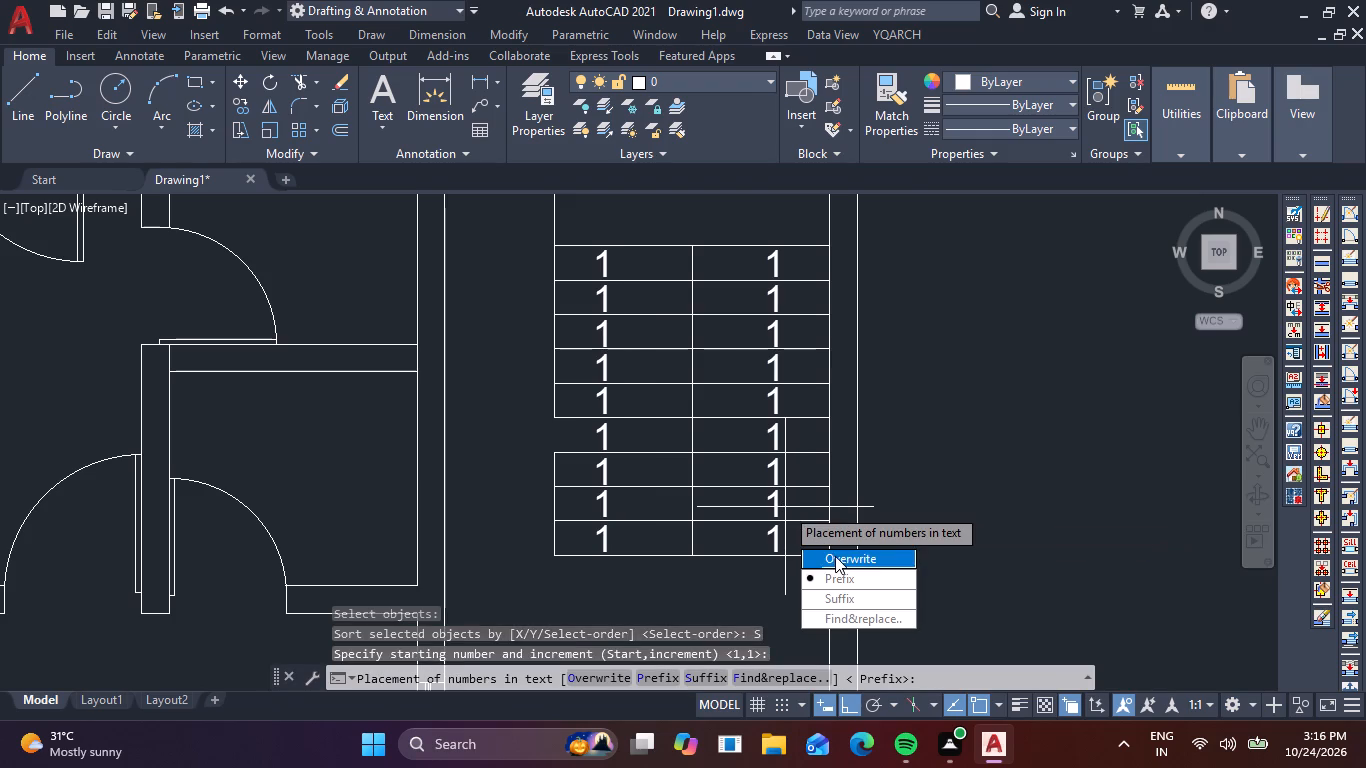
drag(836, 556, 785, 507)
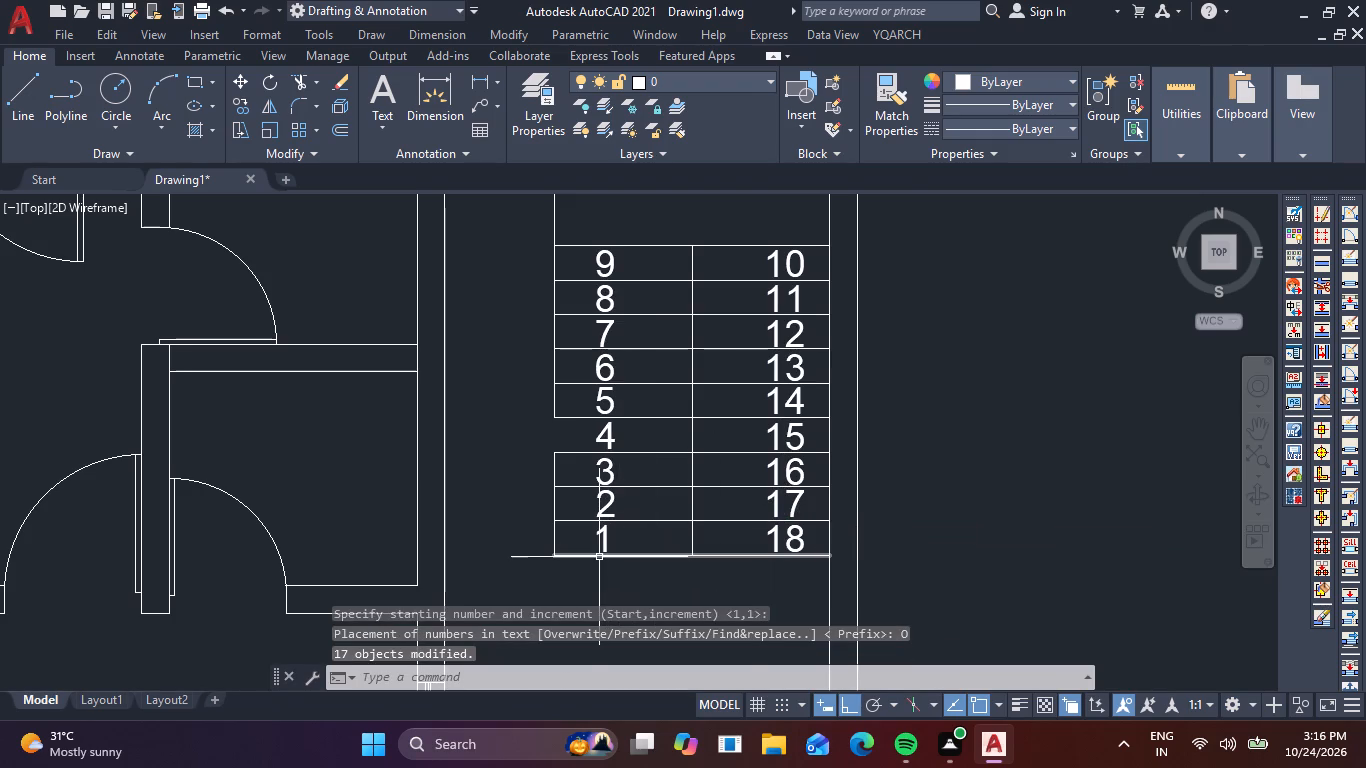
key(Escape)
Erase the spare text 1 in the empty area beside the staircase.
scroll(599, 557, down, 1)
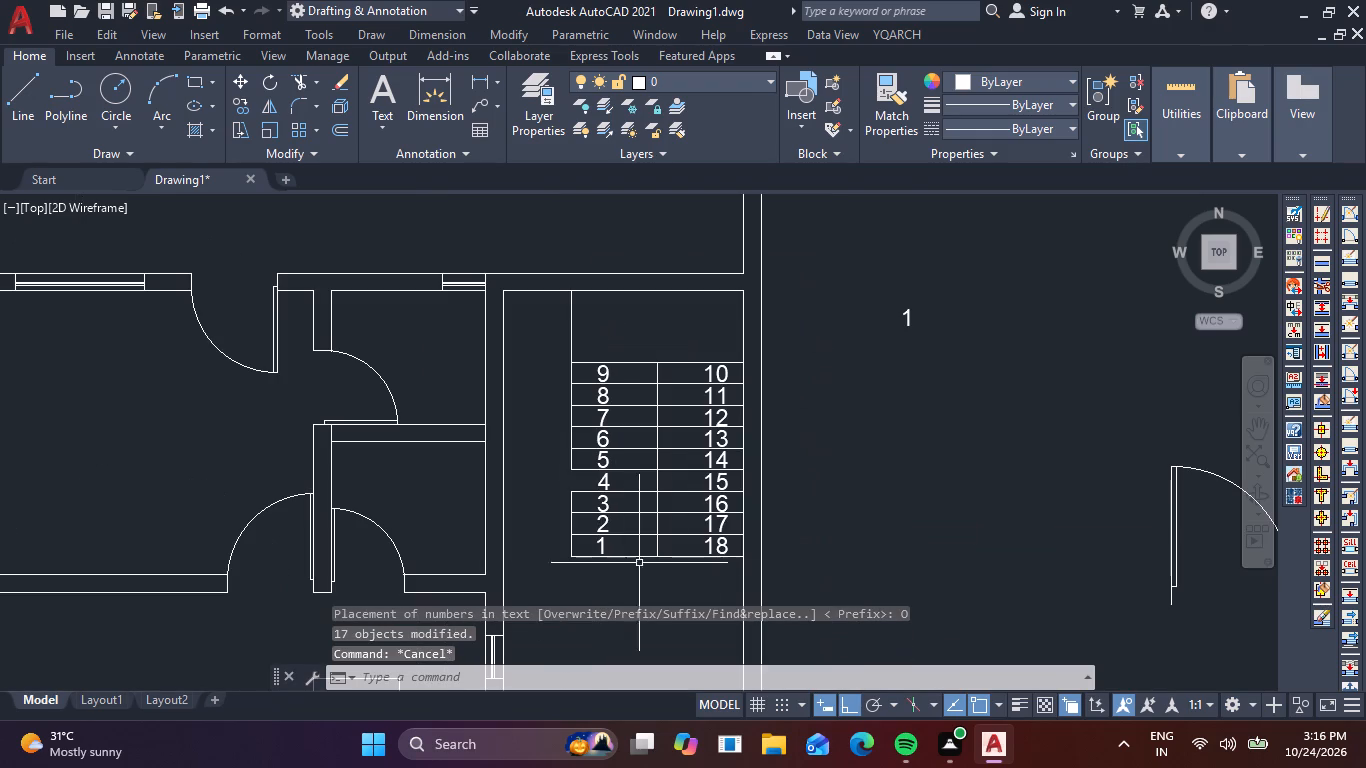
click(956, 373)
click(899, 294)
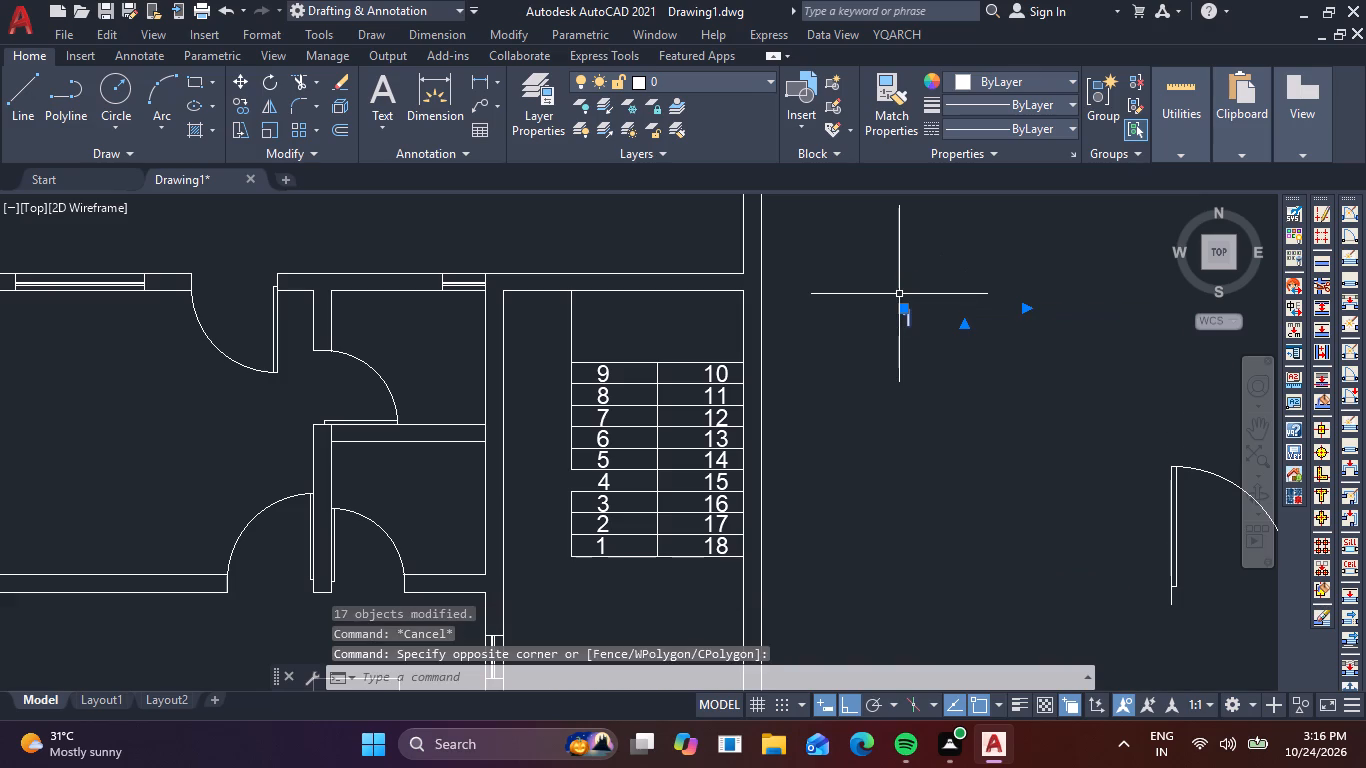
key(Delete)
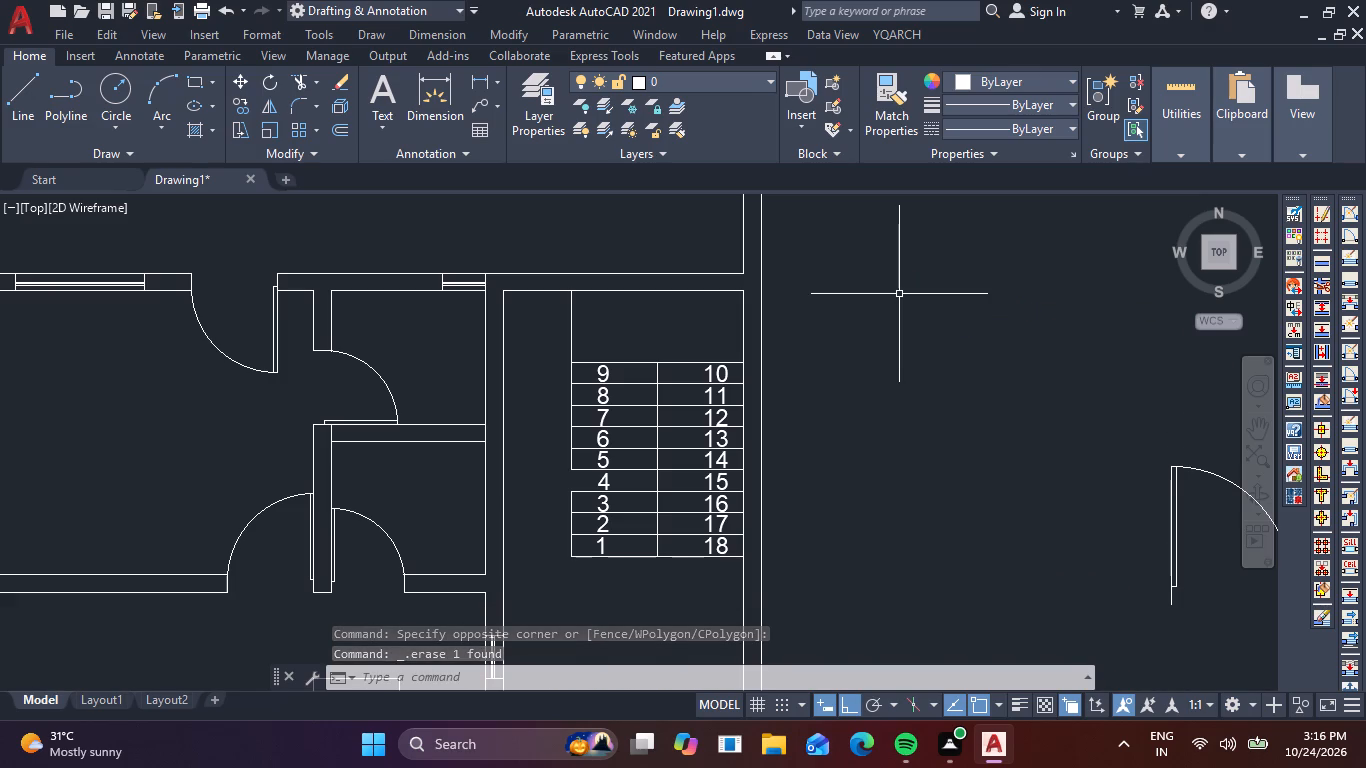
Add multiline text reading "Rear Open Area" inside the long strip at the top of the floor plan.
scroll(876, 315, down, 1)
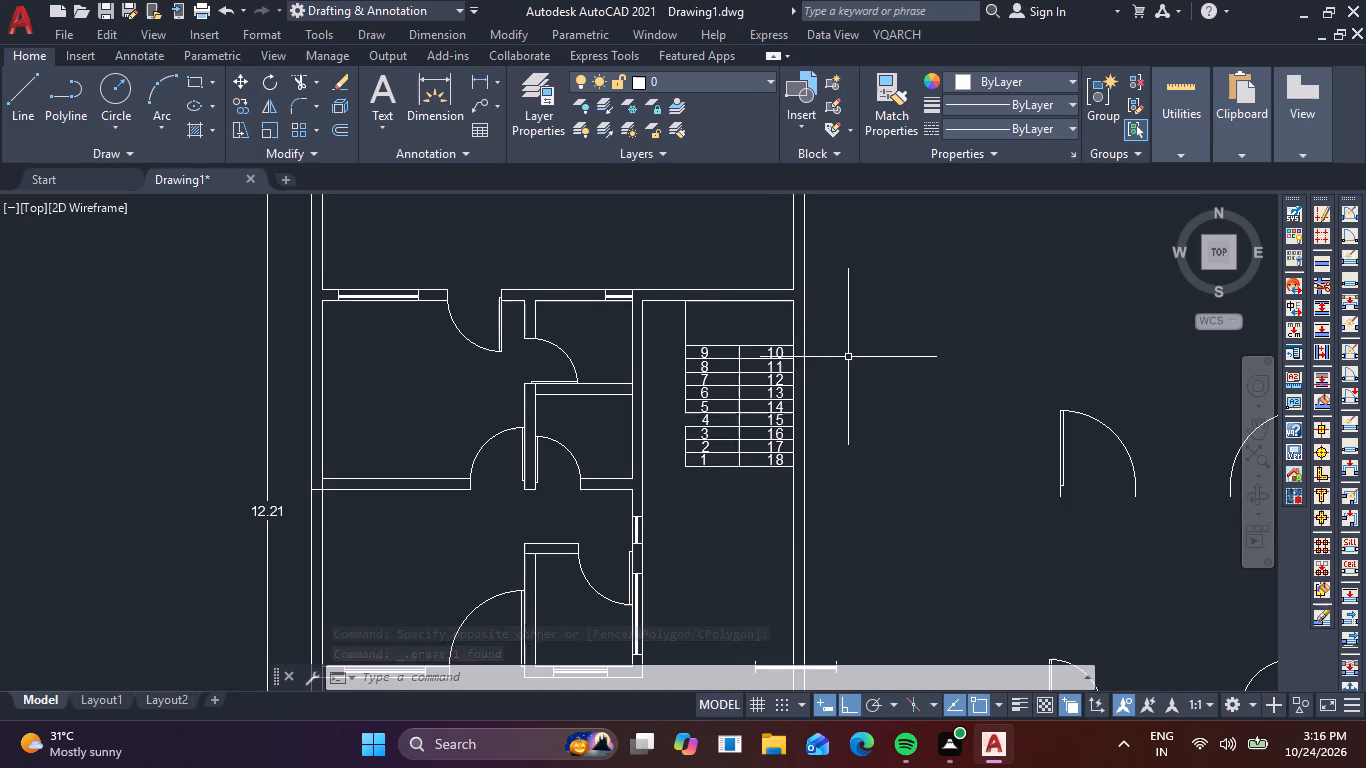
scroll(843, 362, down, 1)
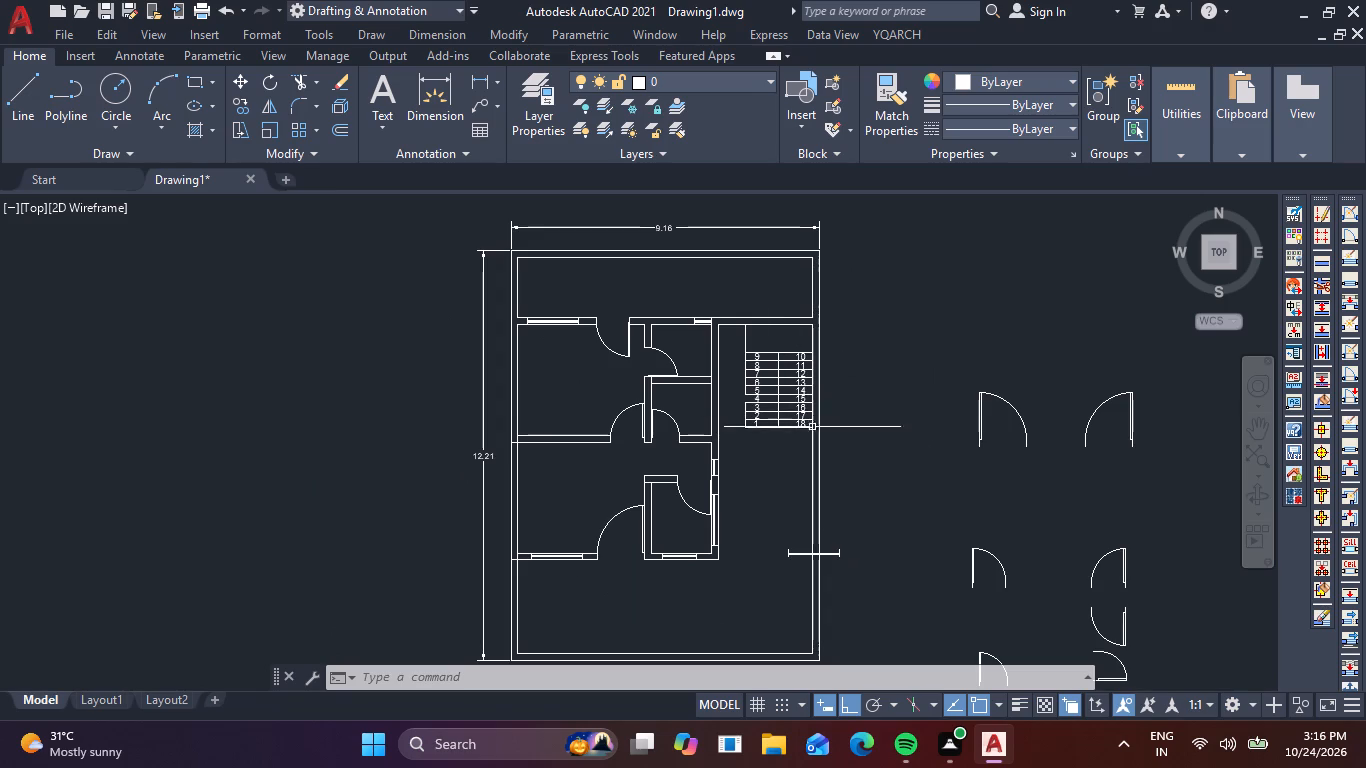
middle_drag(713, 369, 792, 440)
middle_drag(796, 444, 824, 476)
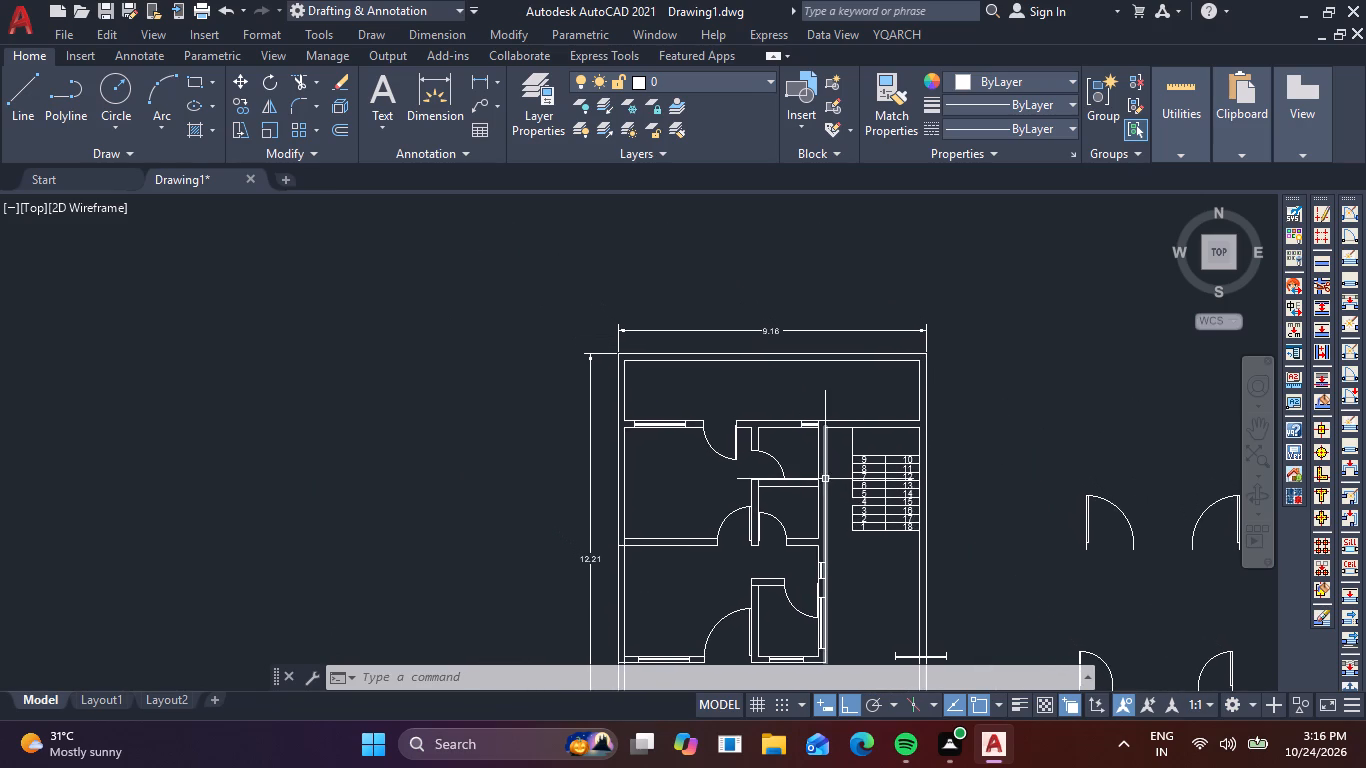
click(379, 97)
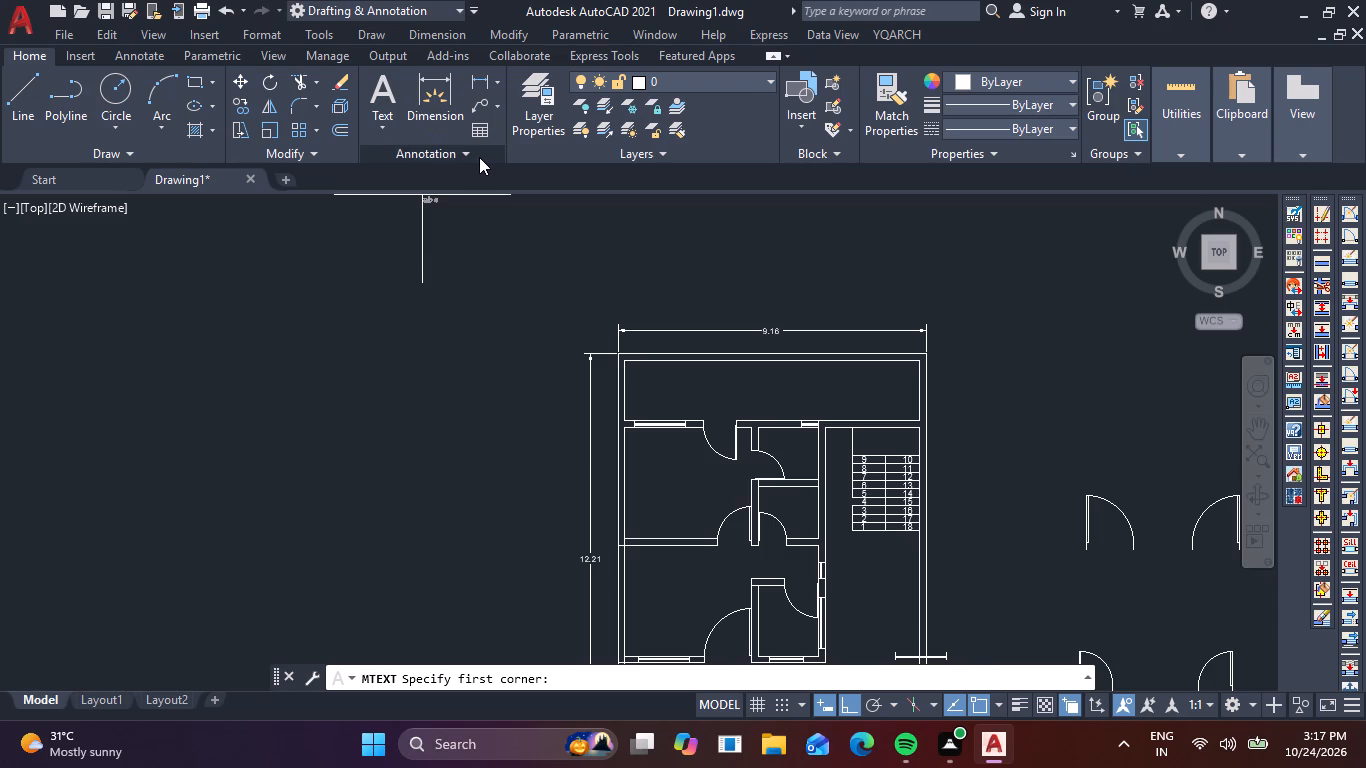
scroll(647, 366, up, 2)
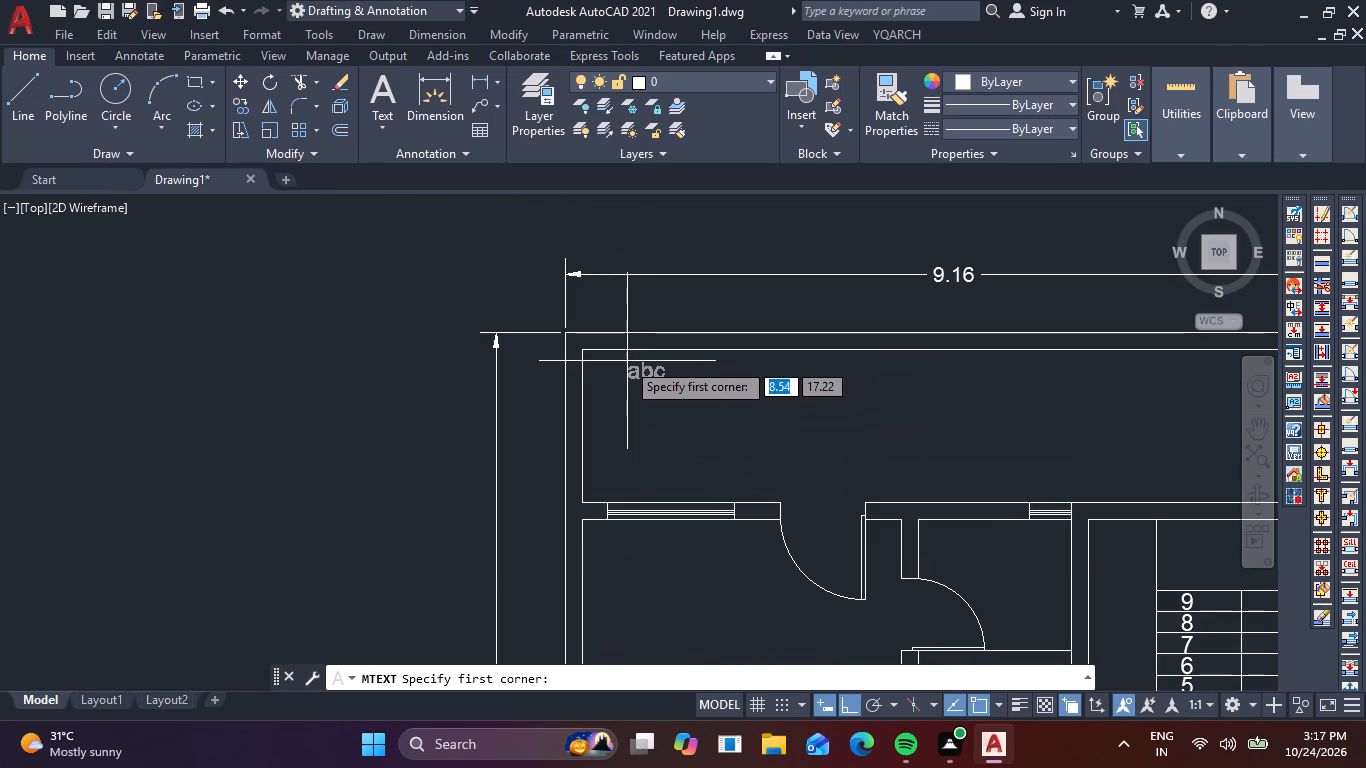
click(728, 367)
middle_drag(1169, 471, 826, 386)
click(907, 404)
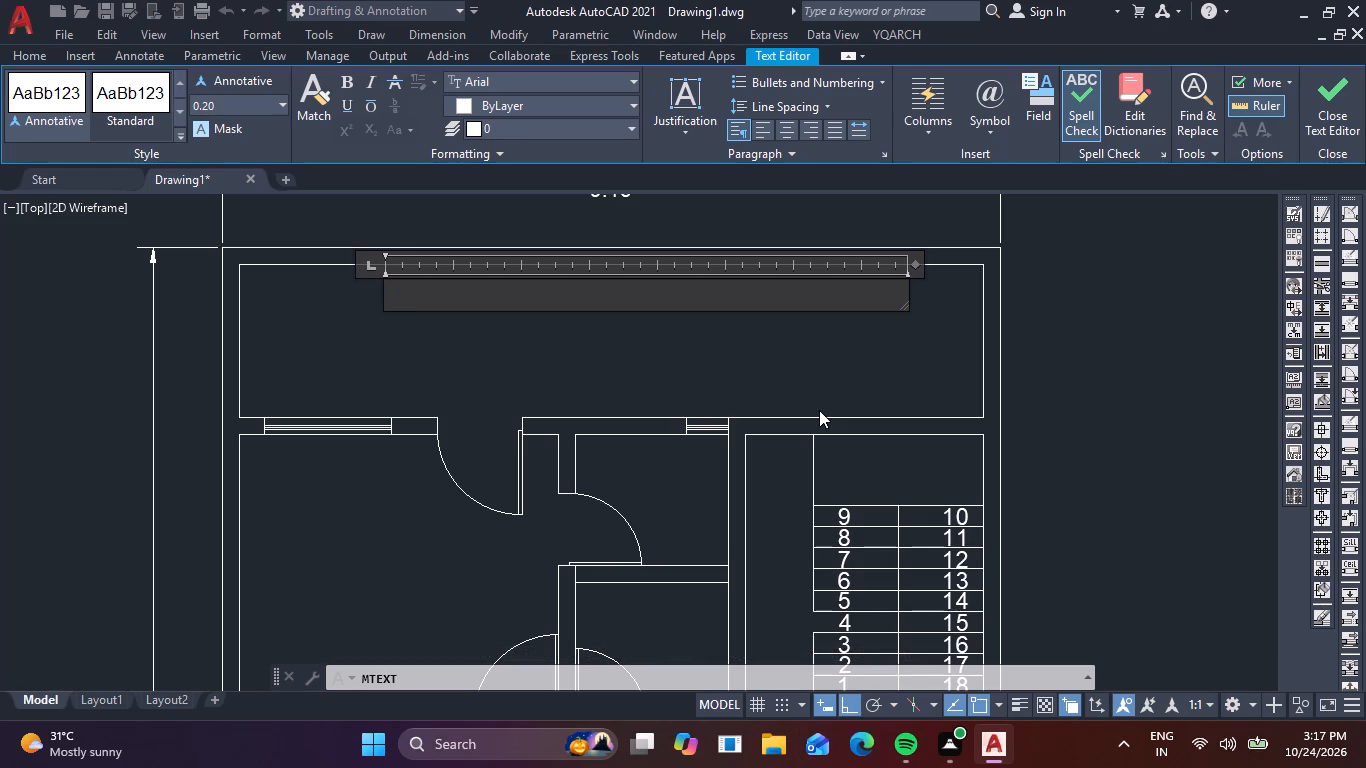
text(rea)
key(BackSpace)
key(BackSpace)
key(BackSpace)
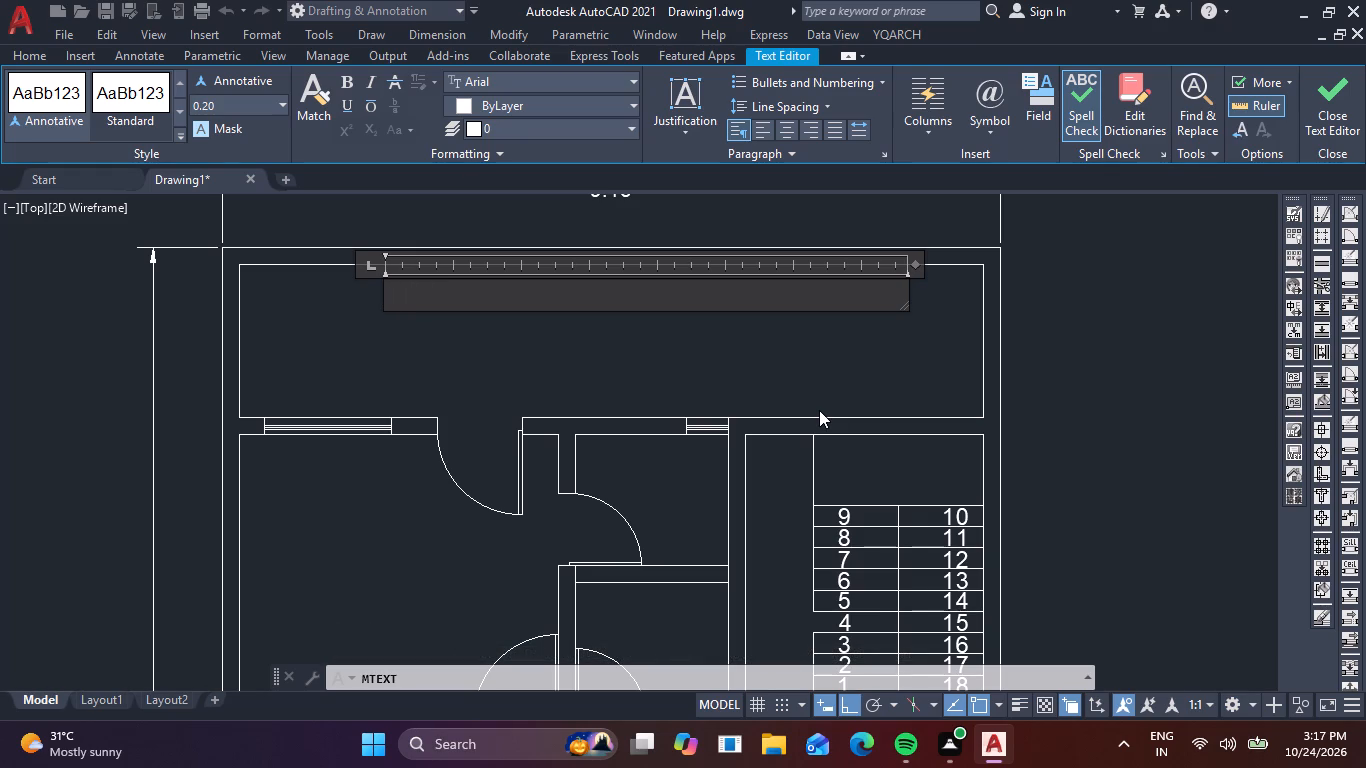
key(shift+r)
text(ea)
text(r)
key(space)
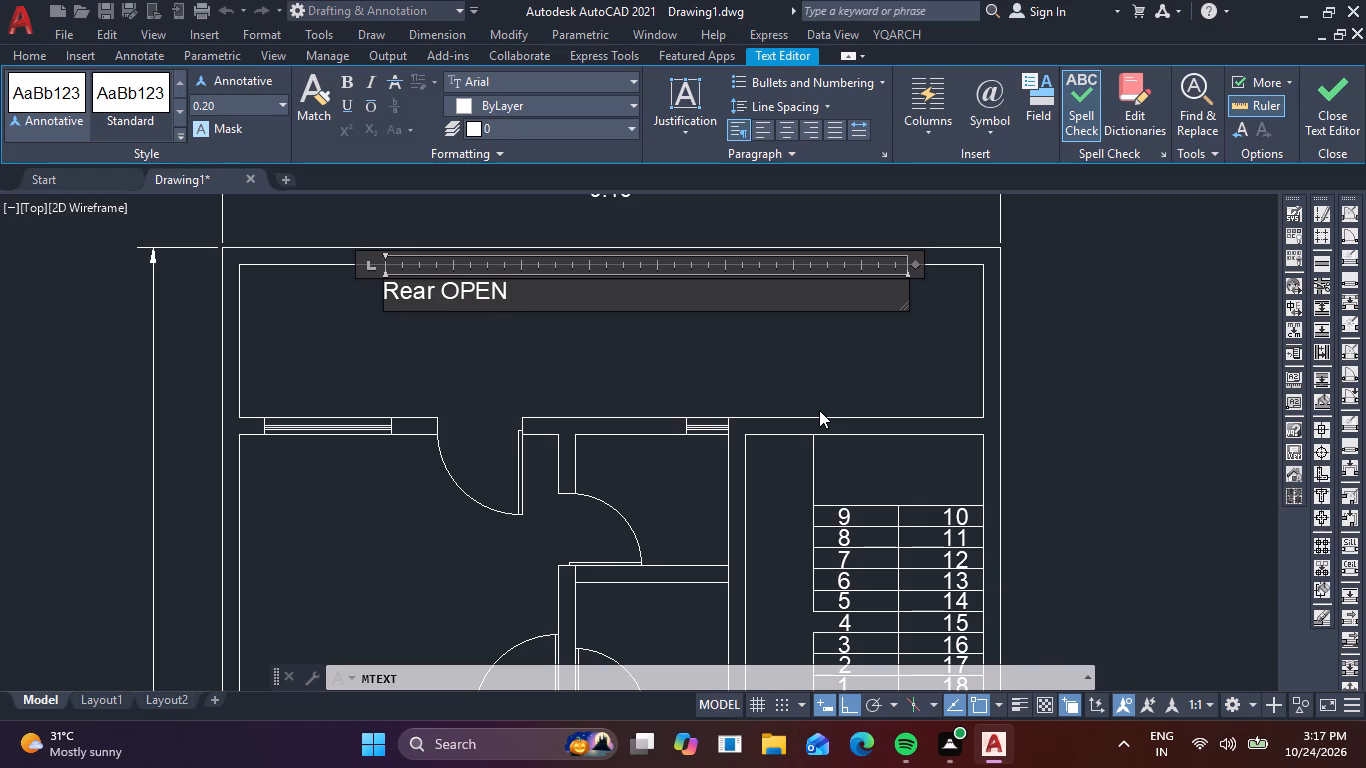
key(BackSpace)
key(BackSpace)
key(BackSpace)
text(pen)
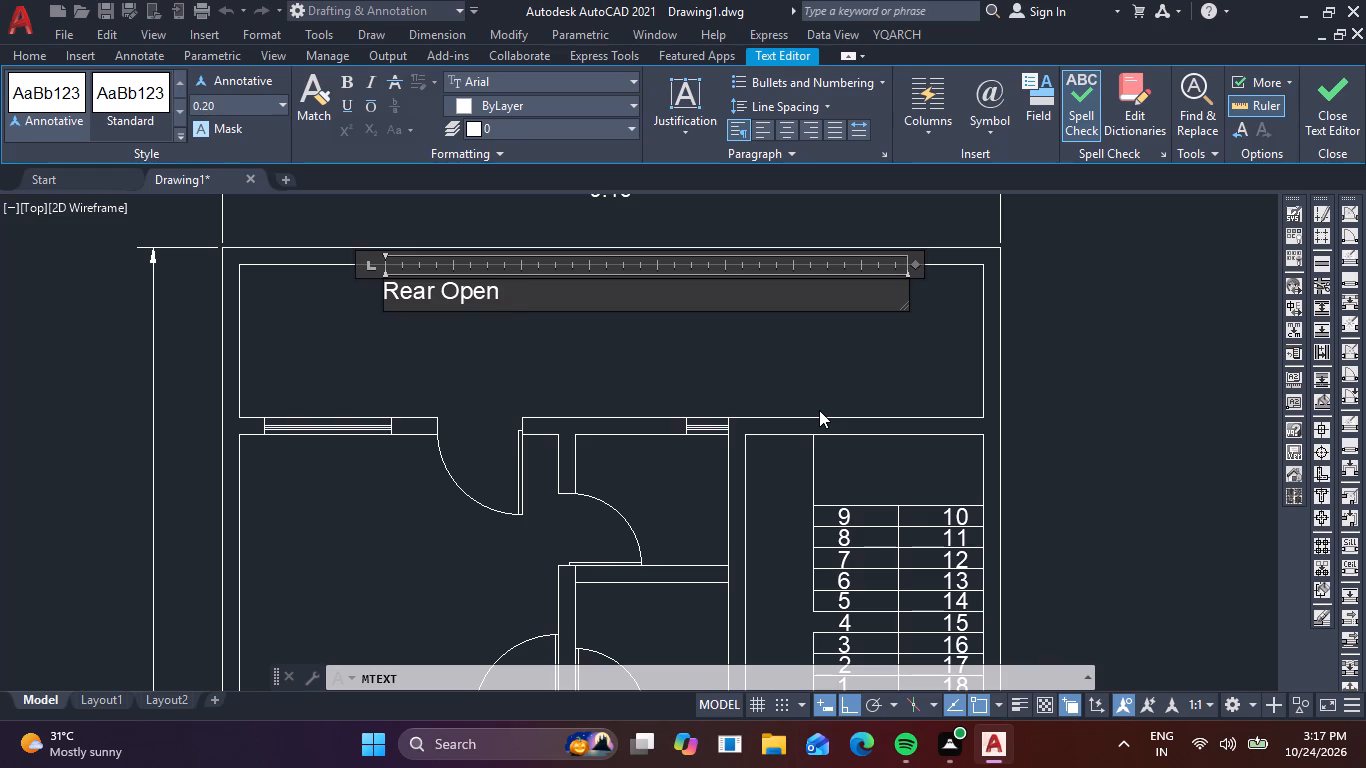
key(space)
key(shift+a)
text(re)
key(a)
Add the size 8.76x1.8 as a second line below "Rear Open Area" in the same text.
key(Return)
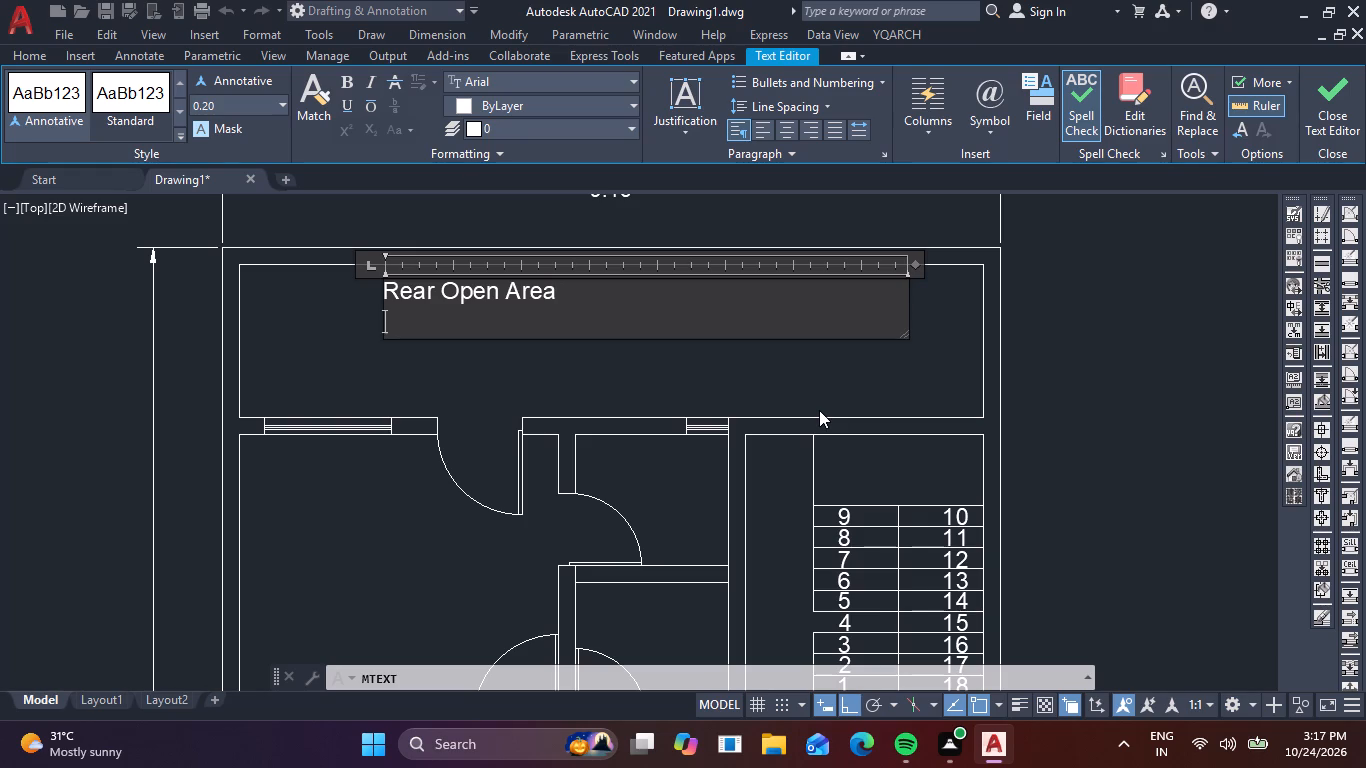
key(8)
key(period)
key(7)
key(6)
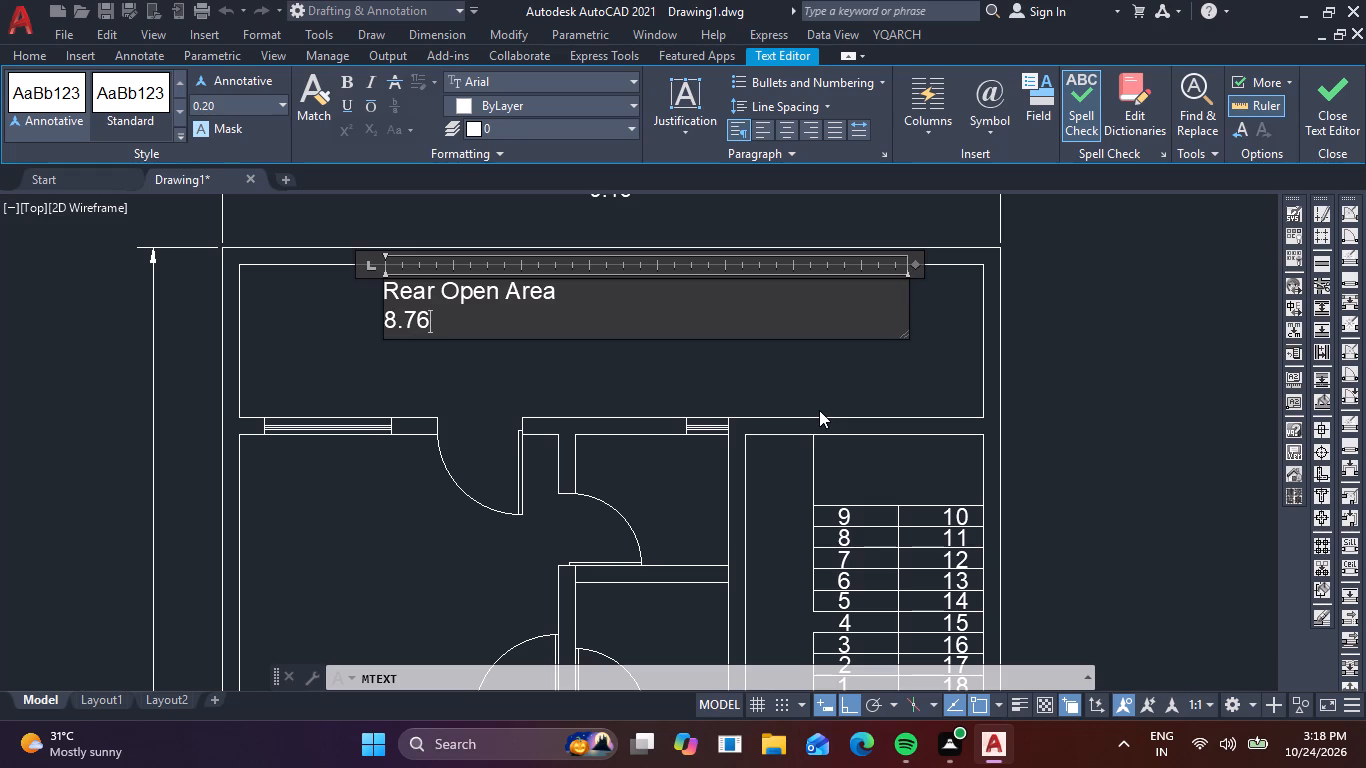
key(x)
text(1.)
key(8)
Set the height of both lines of the Rear Open Area text to 0.30 and finish editing.
drag(504, 327, 304, 283)
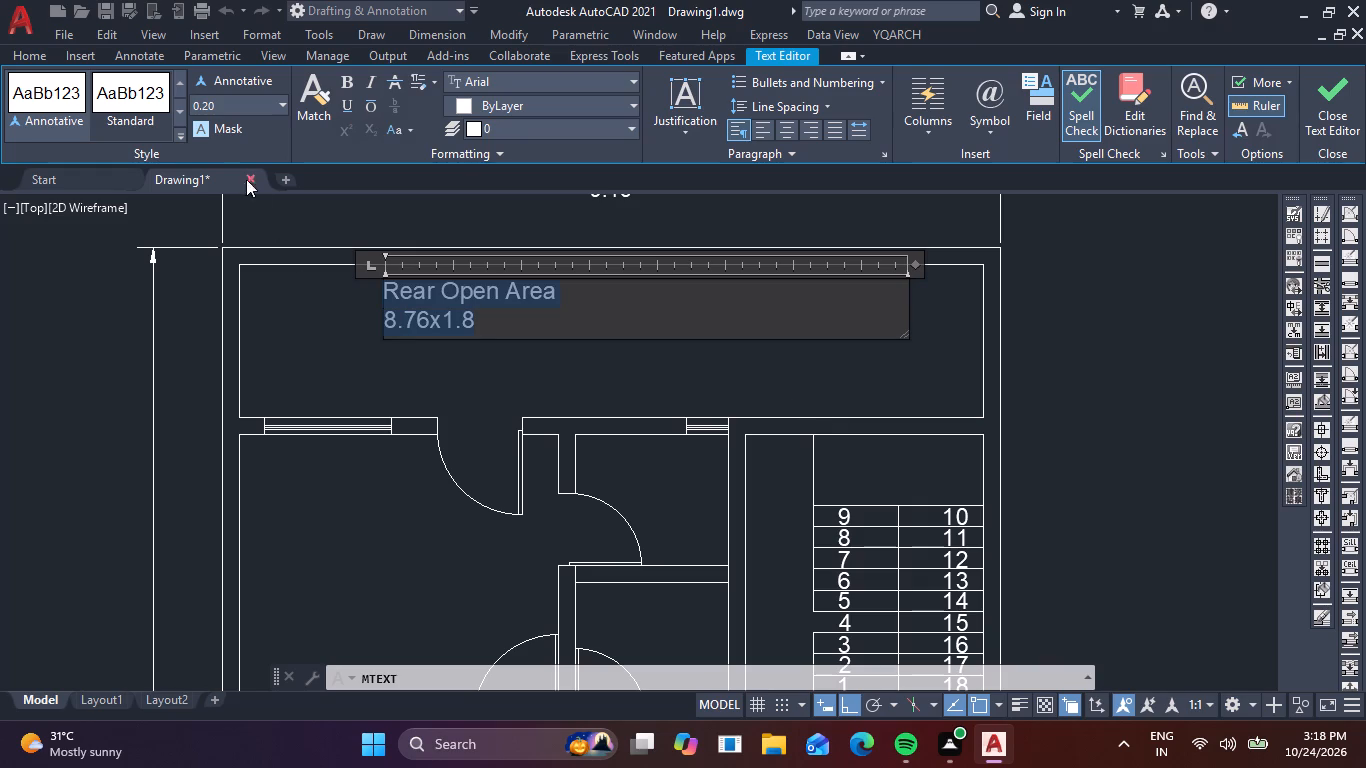
click(243, 106)
text(.30)
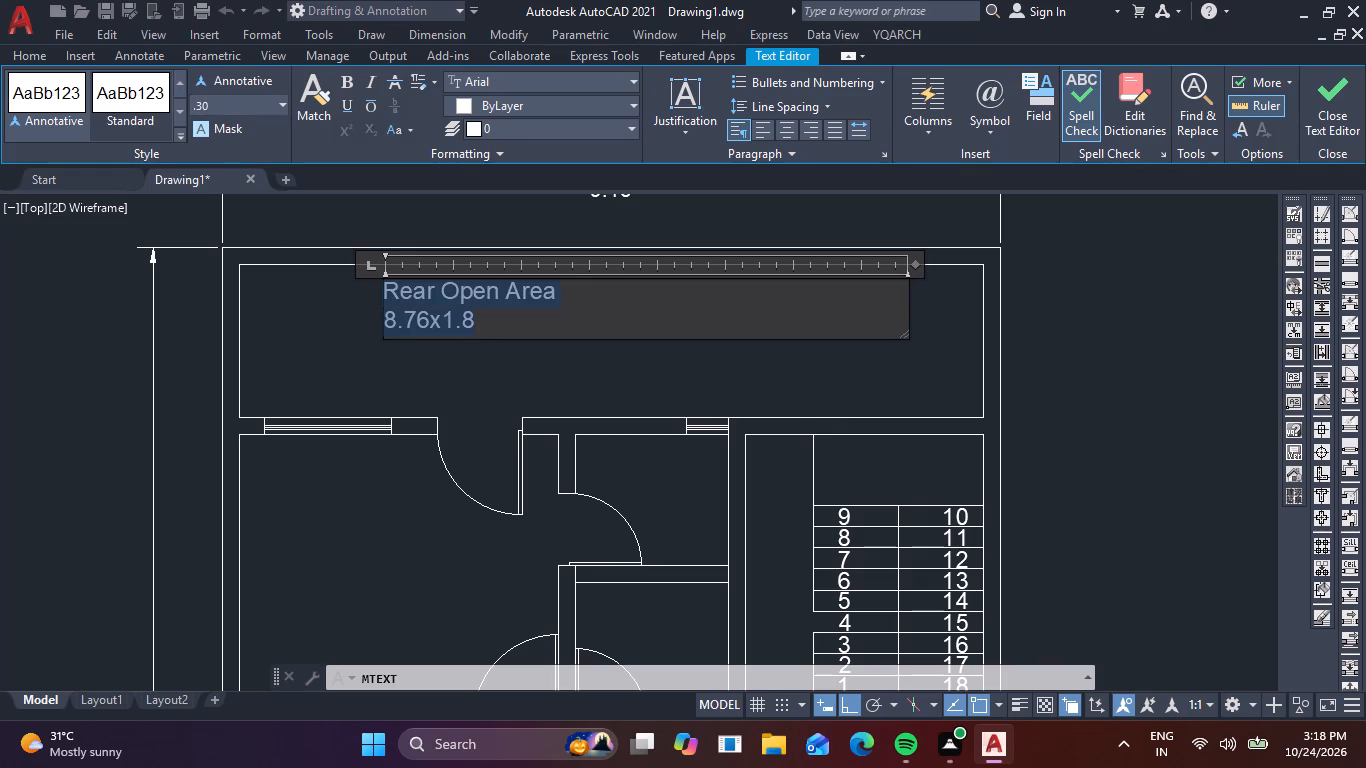
key(Return)
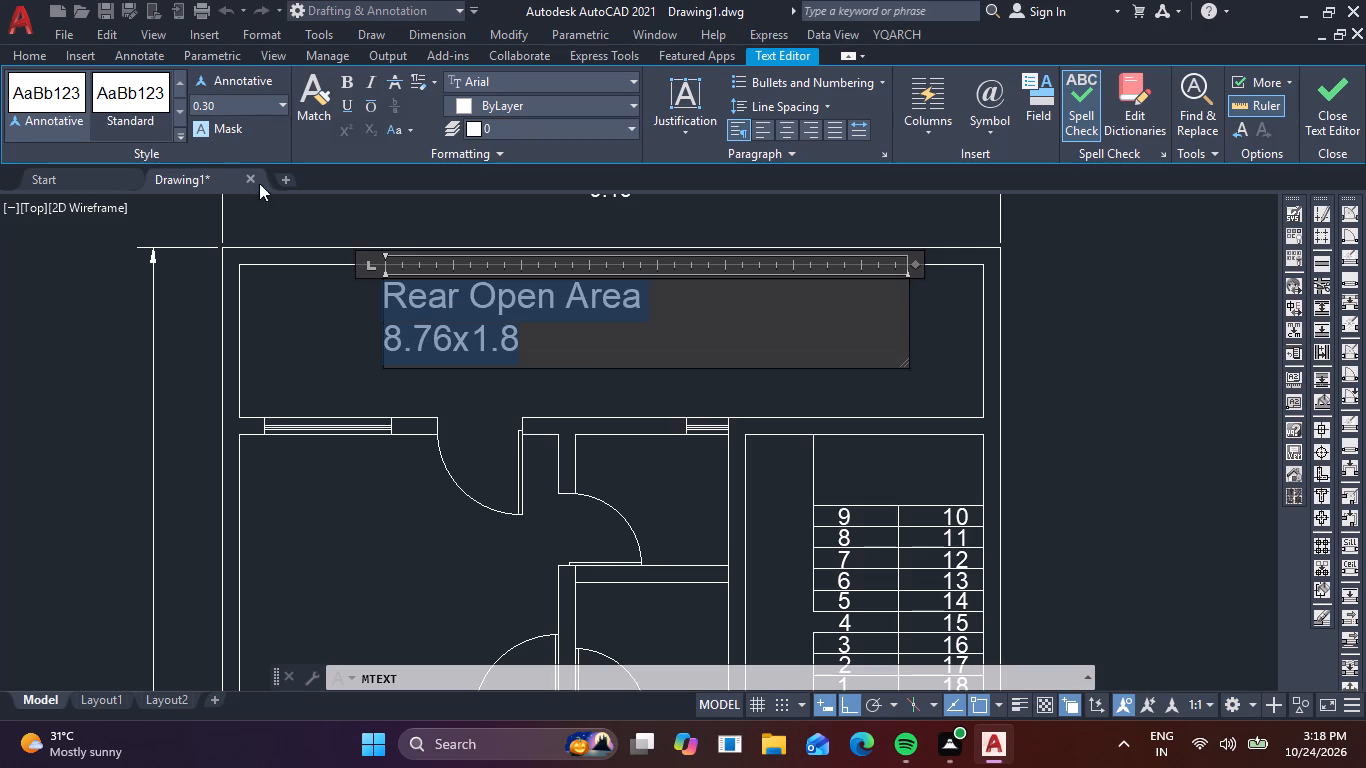
click(310, 297)
Move the Rear Open Area label about 0.82 m diagonally down toward the strip's centre, with ortho mode off.
click(462, 349)
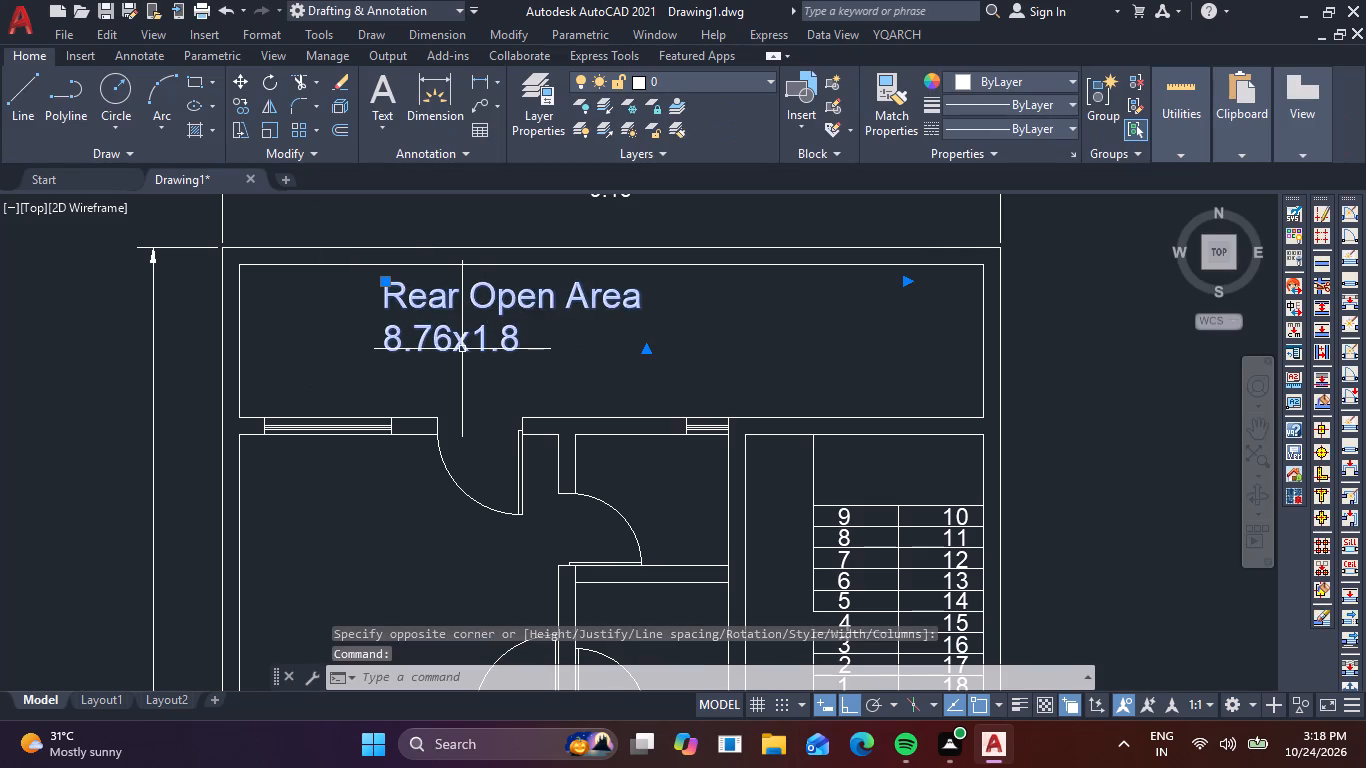
text(m)
key(space)
click(462, 349)
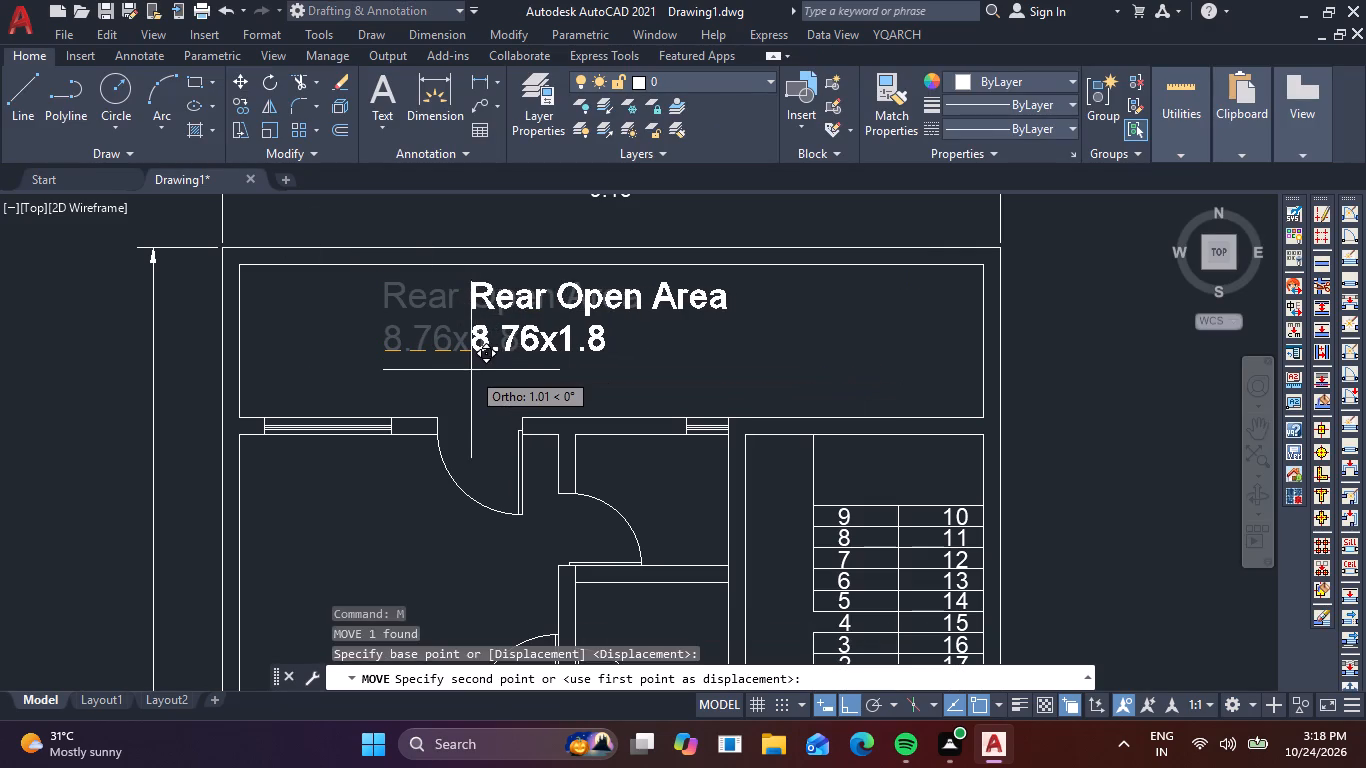
key(F8)
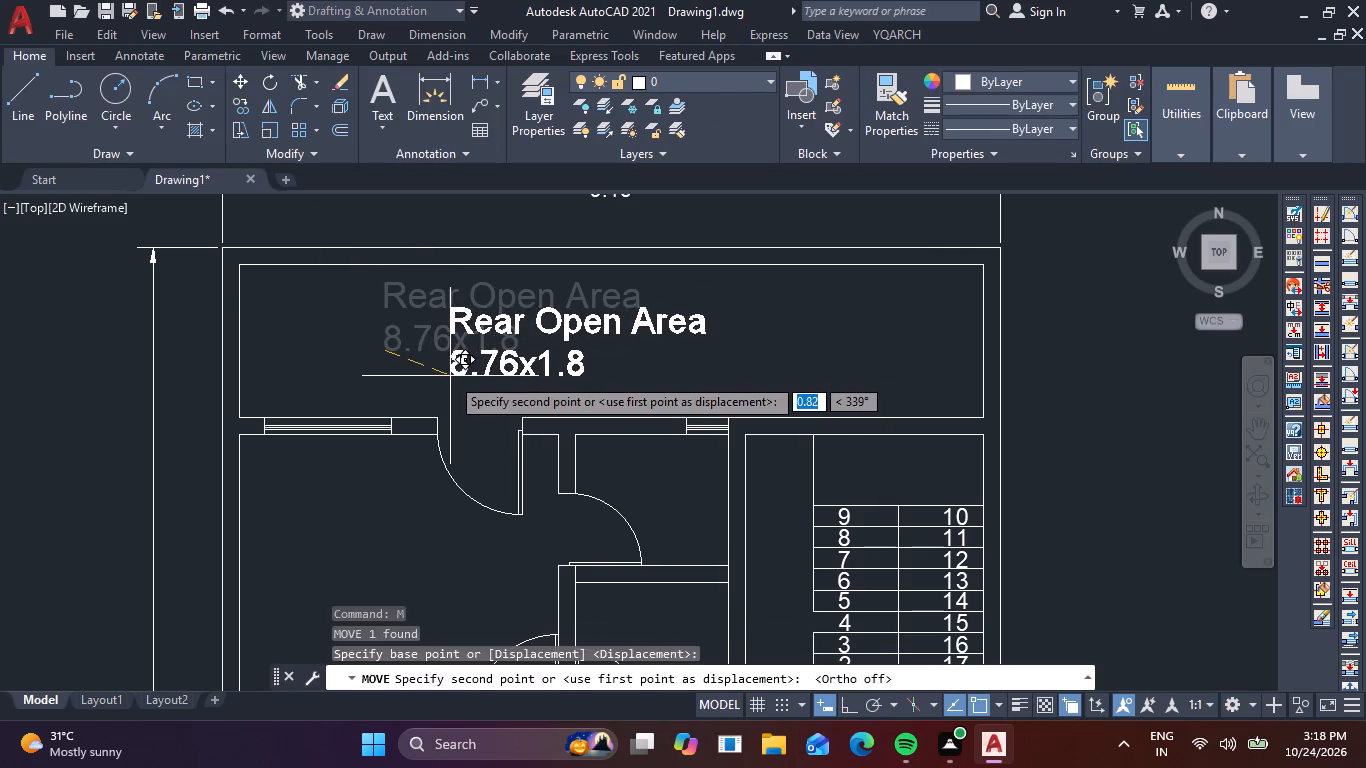
click(450, 376)
Copy the Rear Open Area label into the upper-left room, the left room below it, and the large open space at the plan's bottom.
click(482, 368)
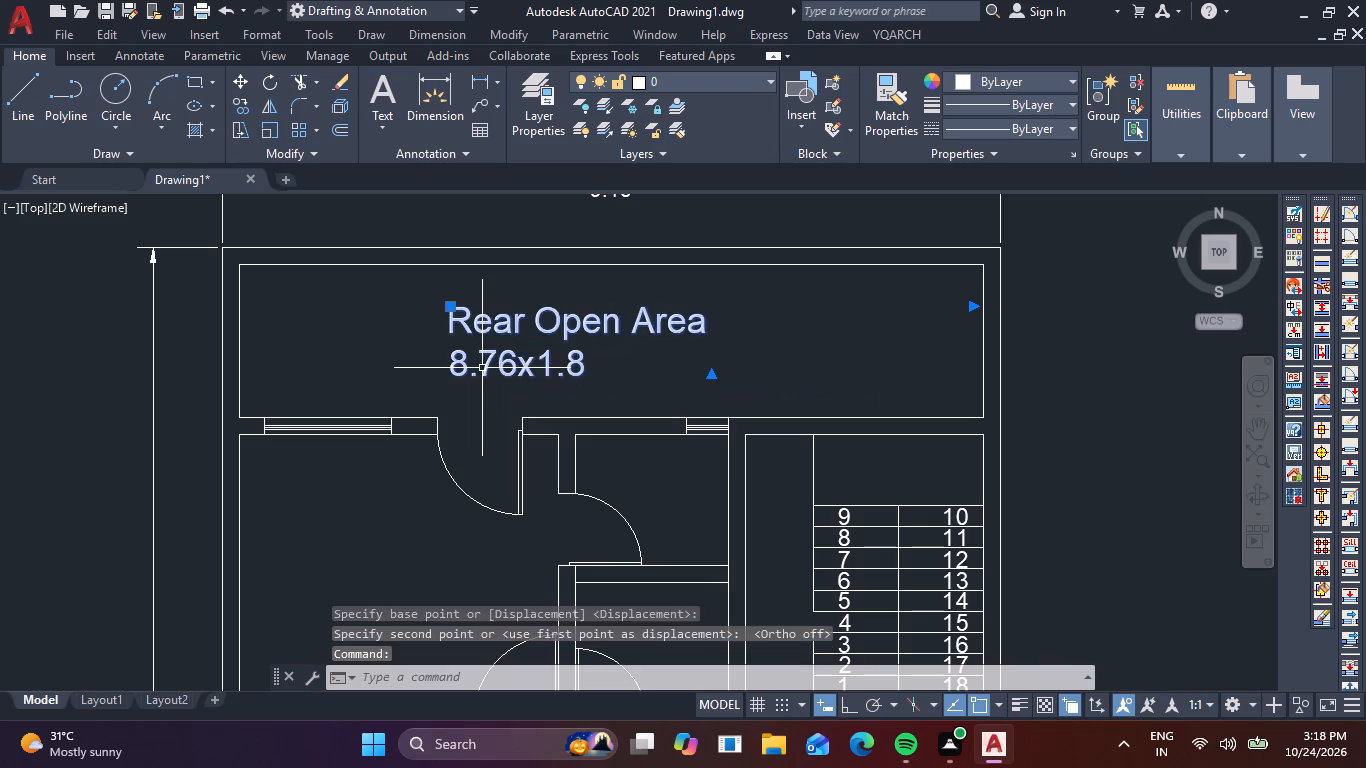
text(co)
key(space)
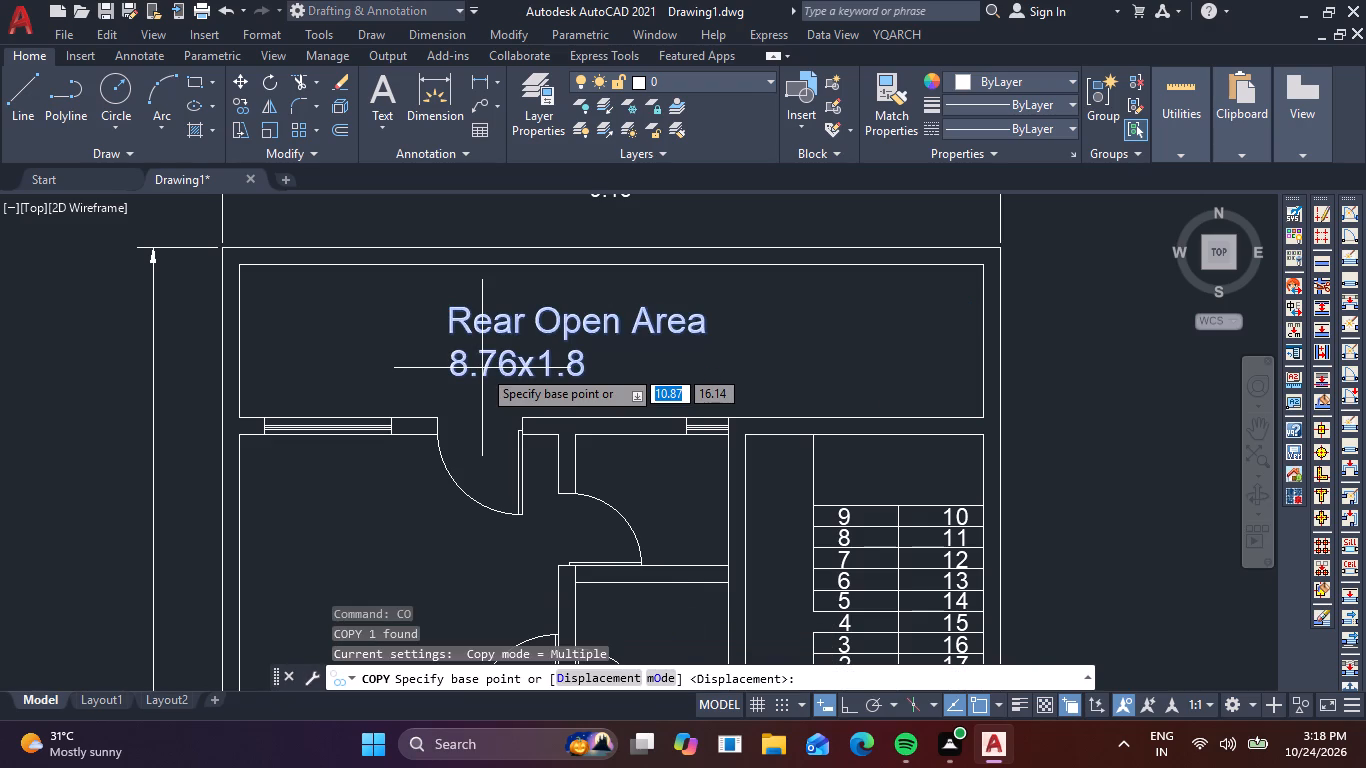
click(482, 368)
scroll(412, 462, down, 2)
middle_drag(416, 478, 433, 304)
scroll(390, 353, up, 2)
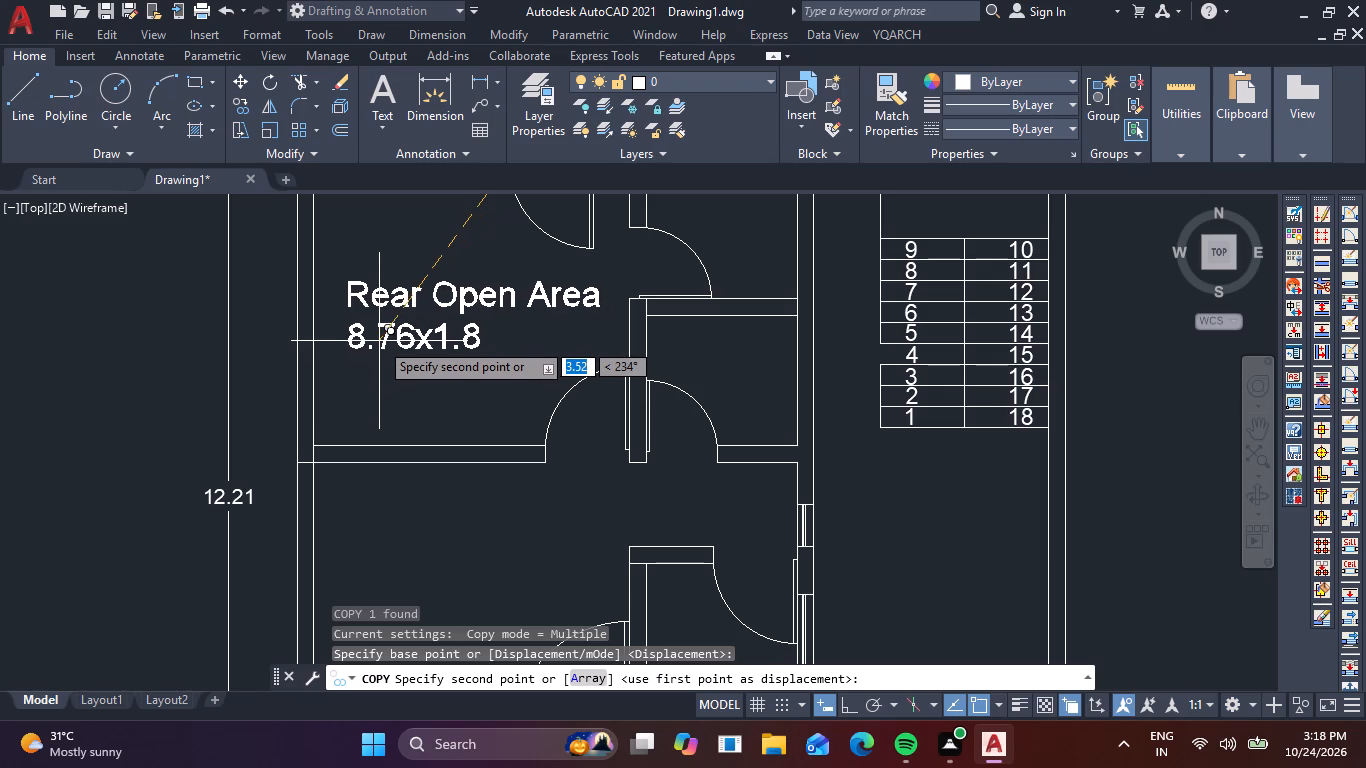
click(379, 341)
scroll(385, 340, down, 2)
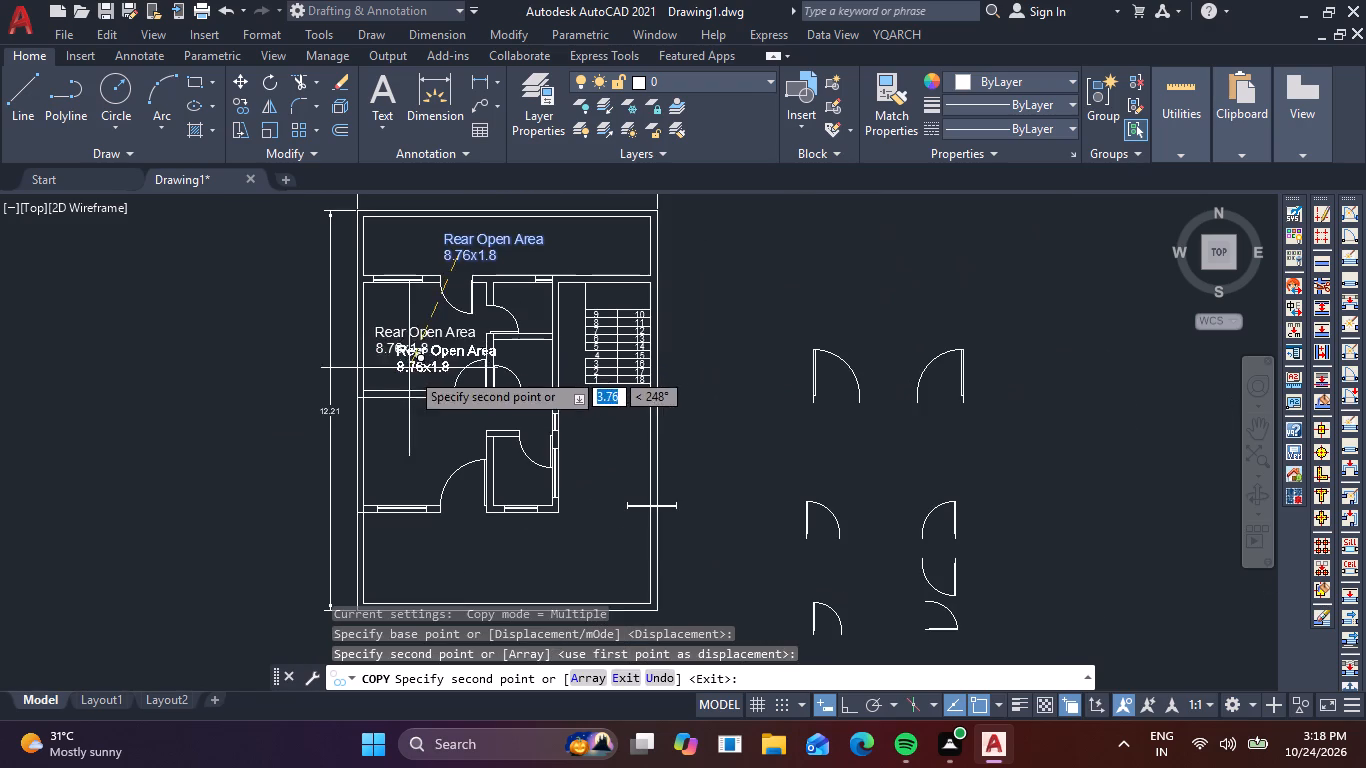
middle_drag(424, 345, 425, 267)
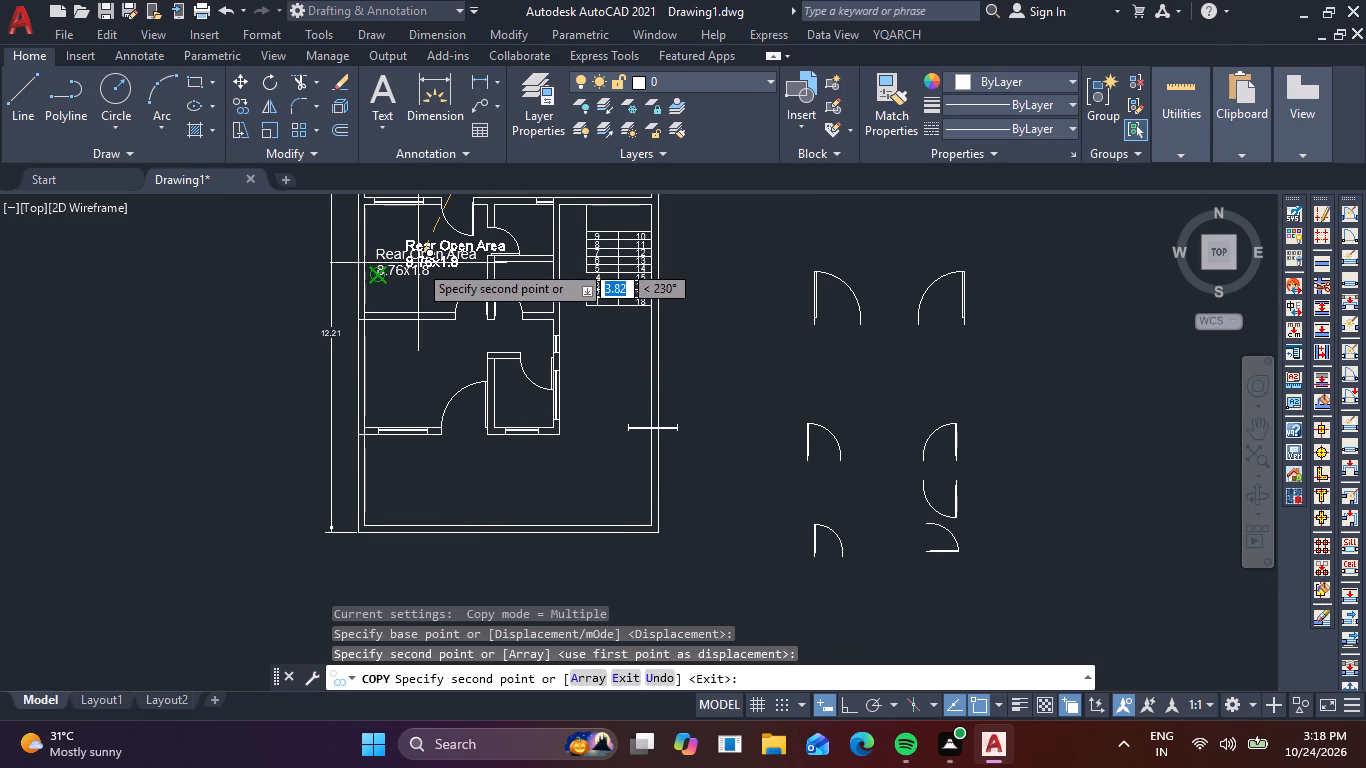
scroll(393, 373, up, 1)
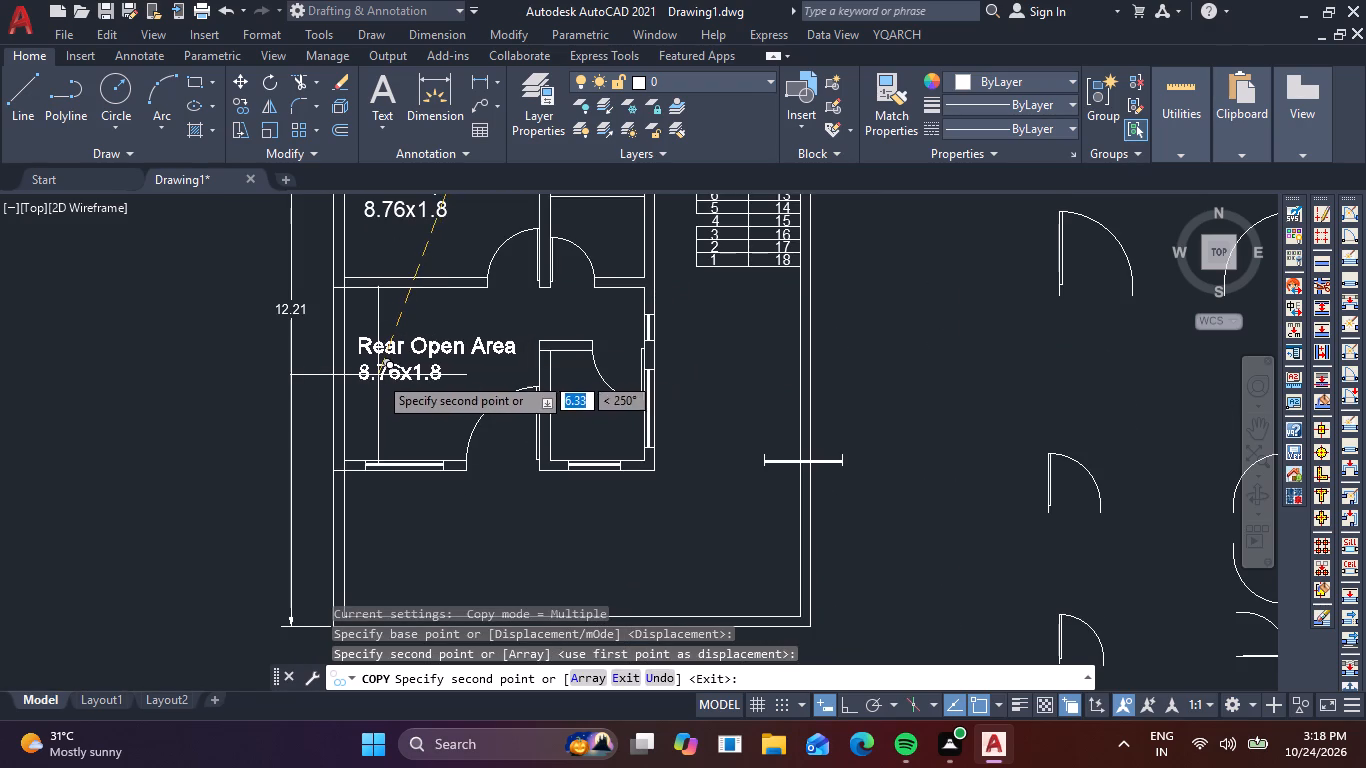
click(377, 381)
middle_drag(538, 462, 545, 395)
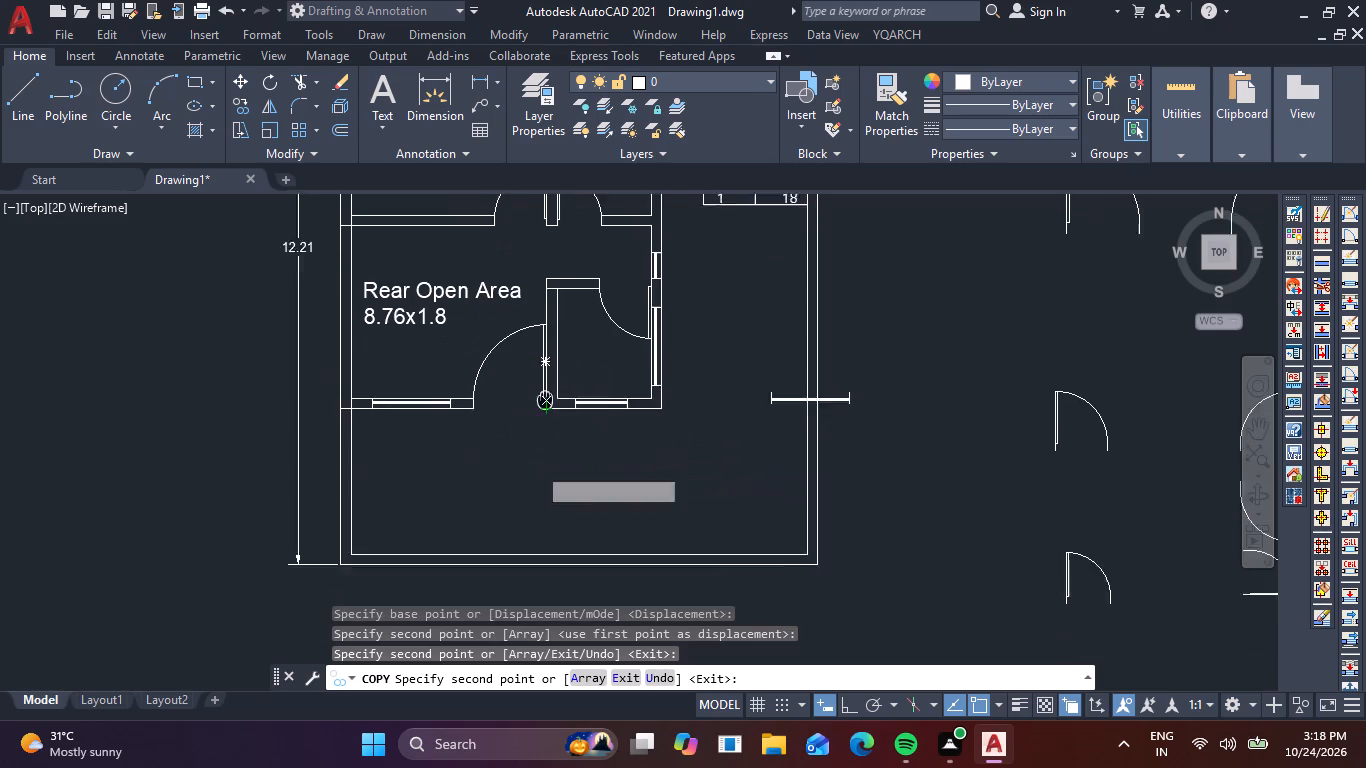
middle_drag(545, 395, 553, 386)
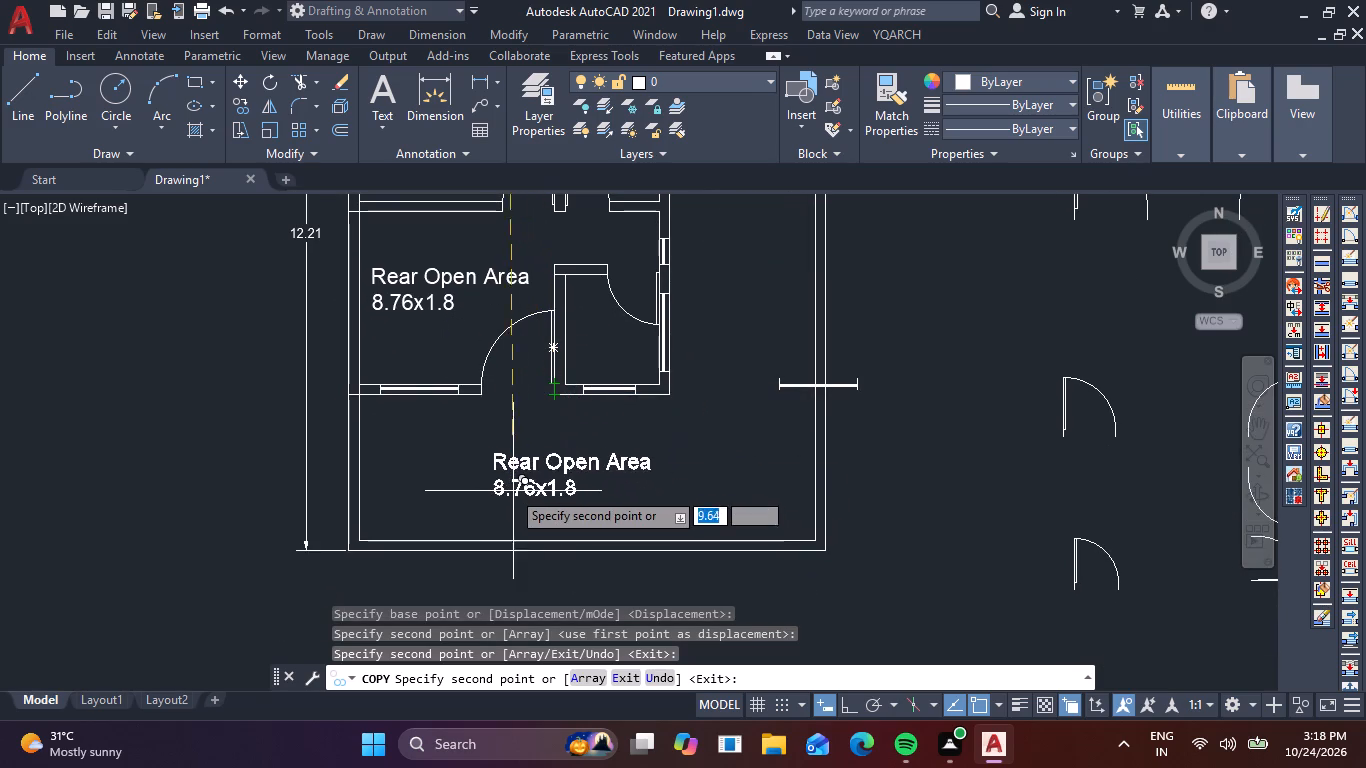
click(490, 486)
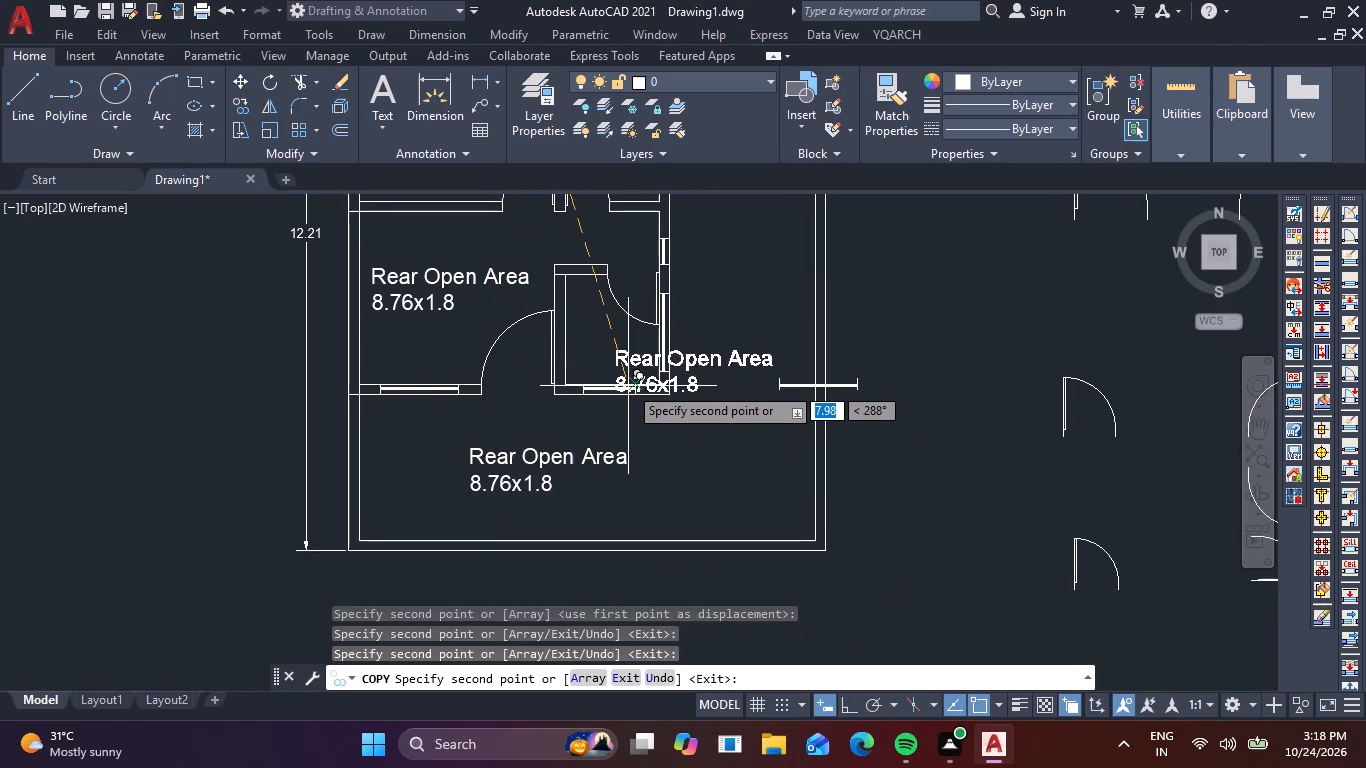
key(Escape)
Open the upper-left room's copied label for editing and narrow its text frame to roughly the room's width.
scroll(405, 307, down, 1)
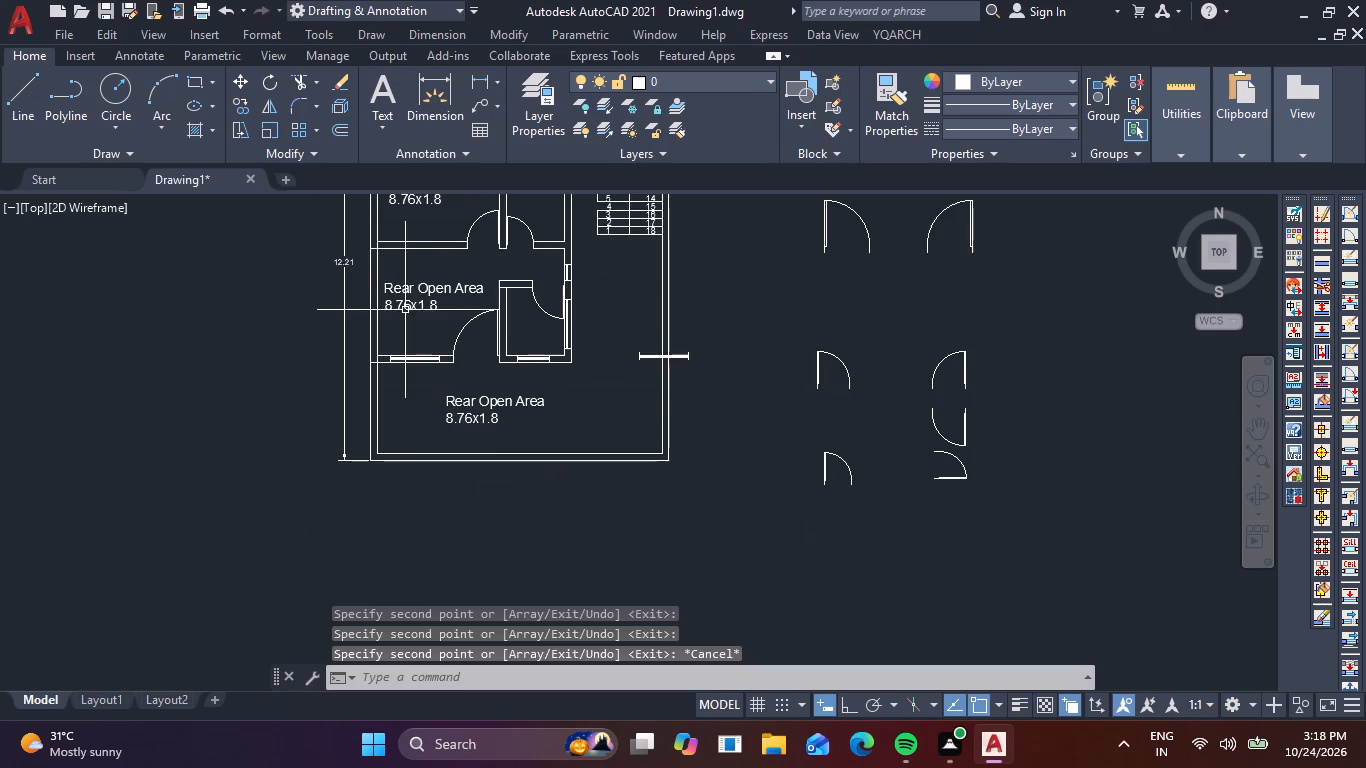
middle_drag(403, 337, 428, 480)
double_click(445, 346)
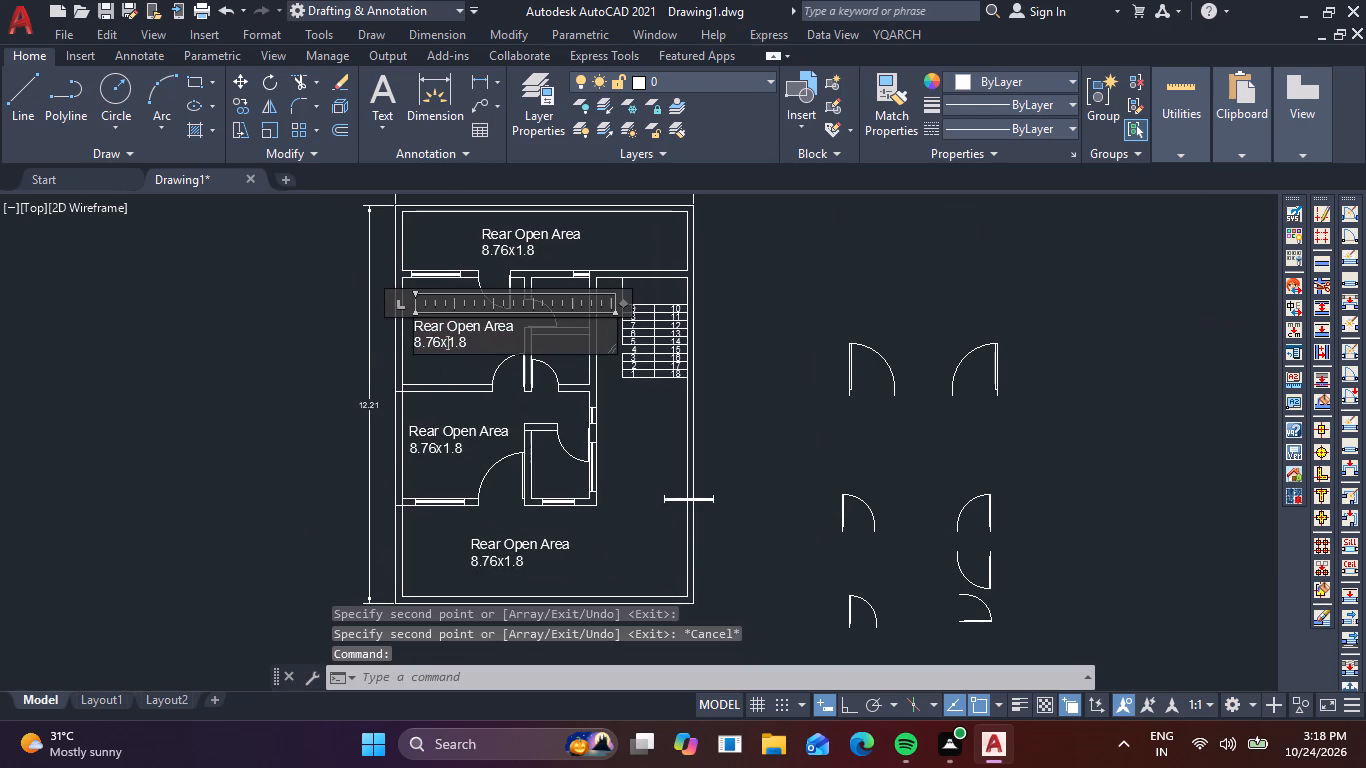
click(489, 343)
scroll(489, 343, up, 2)
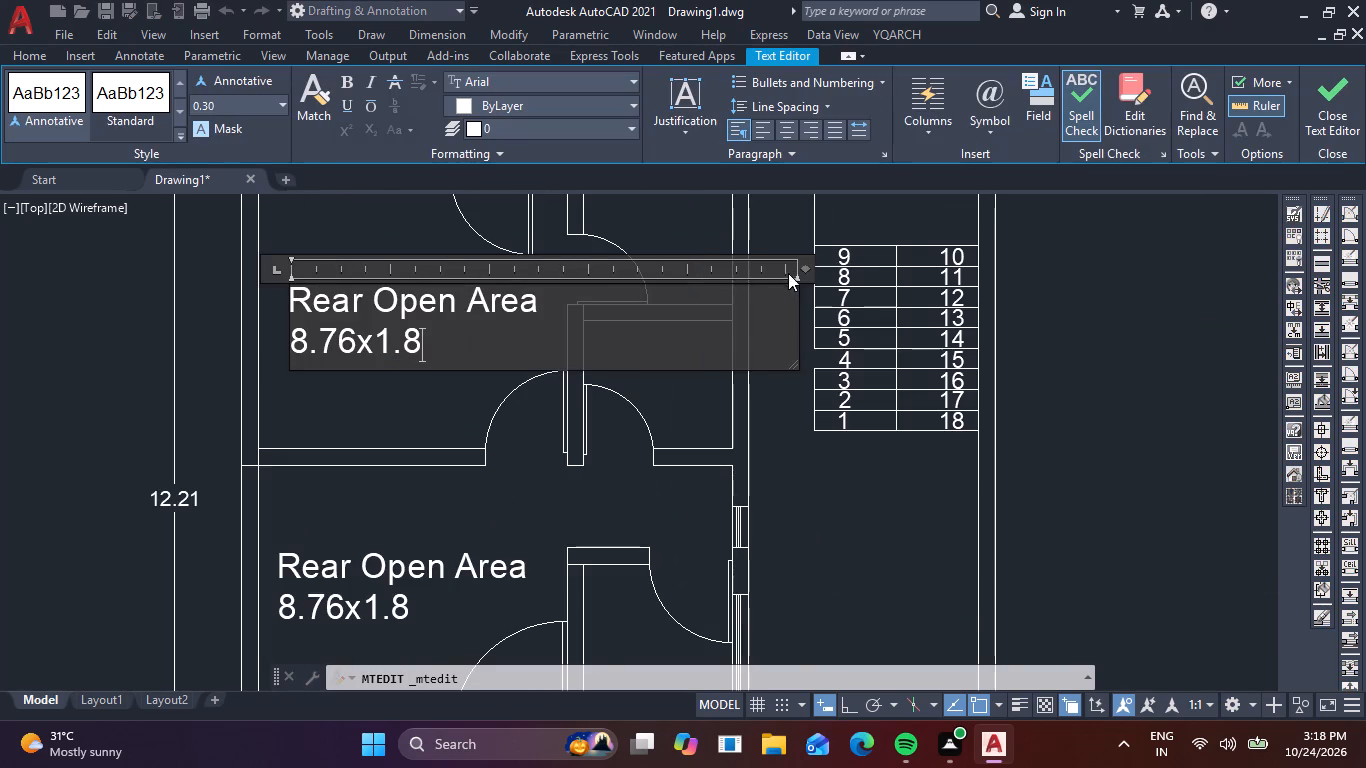
drag(801, 271, 747, 275)
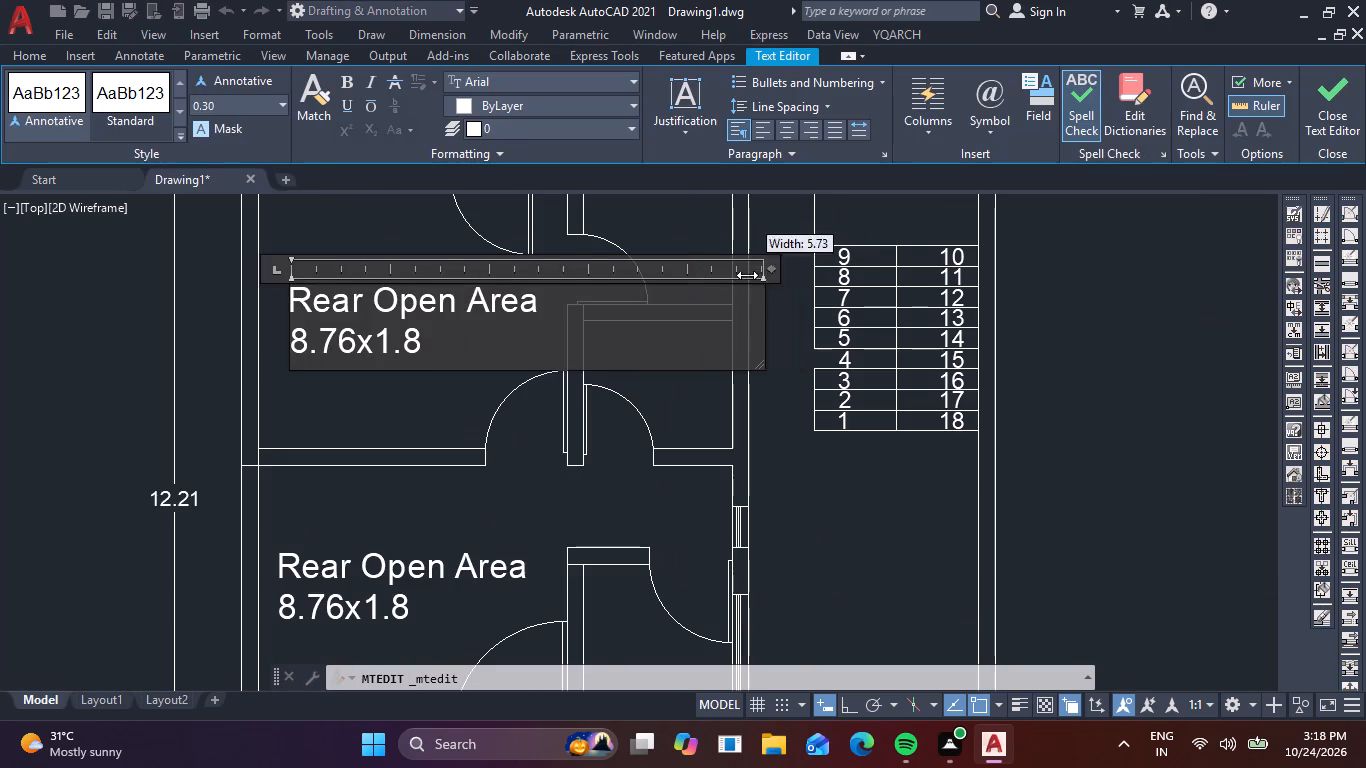
drag(747, 275, 577, 304)
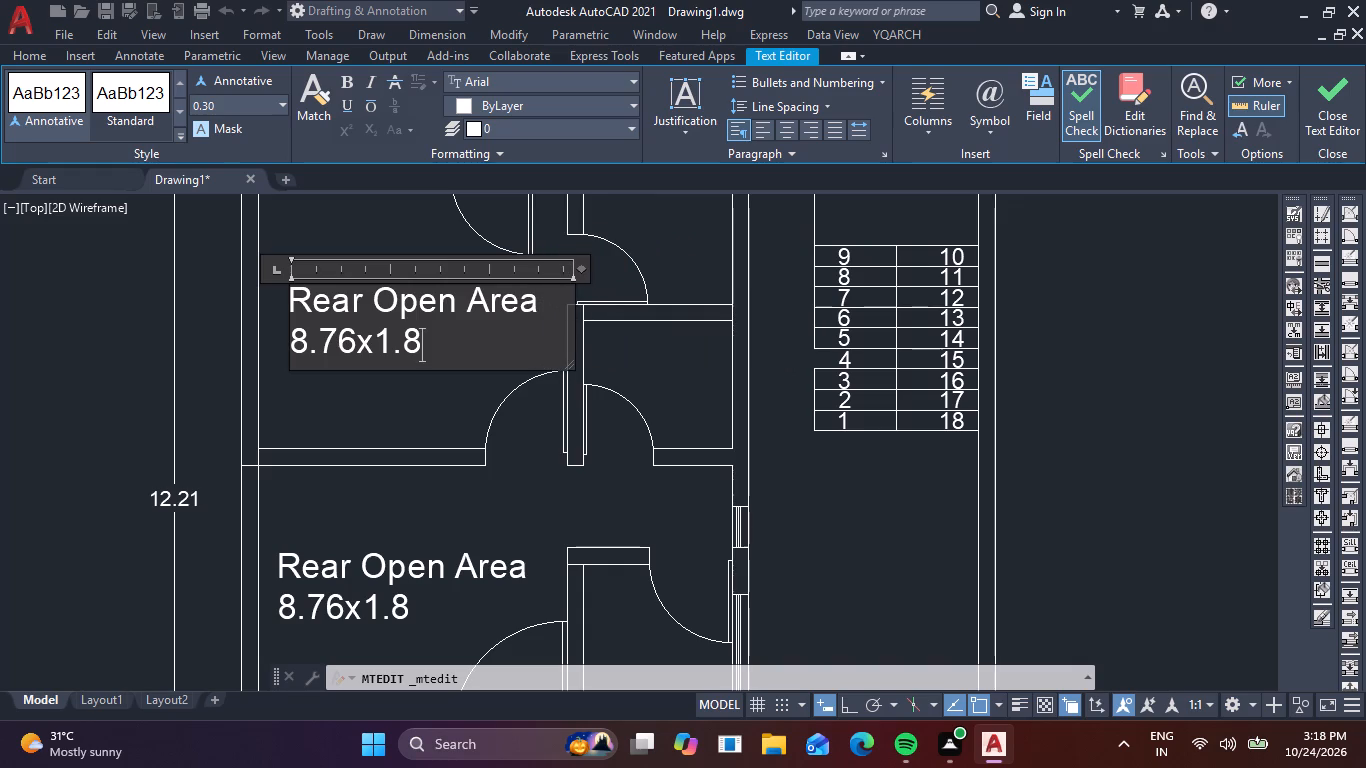
Replace both lines of the upper-left room's copied label with the name "Bed Room".
key(BackSpace)
key(BackSpace)
key(BackSpace)
key(BackSpace)
key(BackSpace)
key(BackSpace)
key(BackSpace)
key(BackSpace)
key(BackSpace)
key(BackSpace)
key(BackSpace)
key(BackSpace)
key(BackSpace)
key(BackSpace)
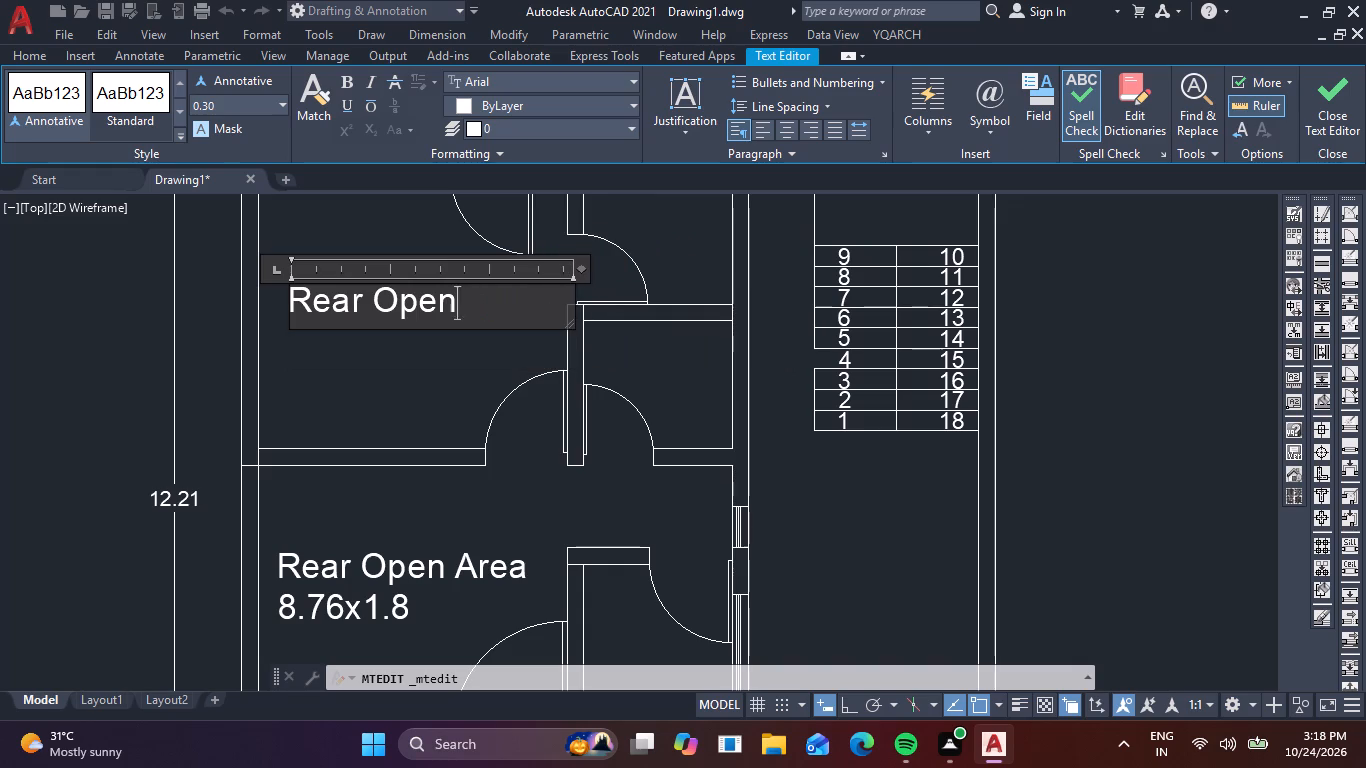
key(BackSpace)
key(BackSpace)
key(BackSpace)
key(BackSpace)
key(BackSpace)
key(BackSpace)
key(BackSpace)
key(BackSpace)
key(BackSpace)
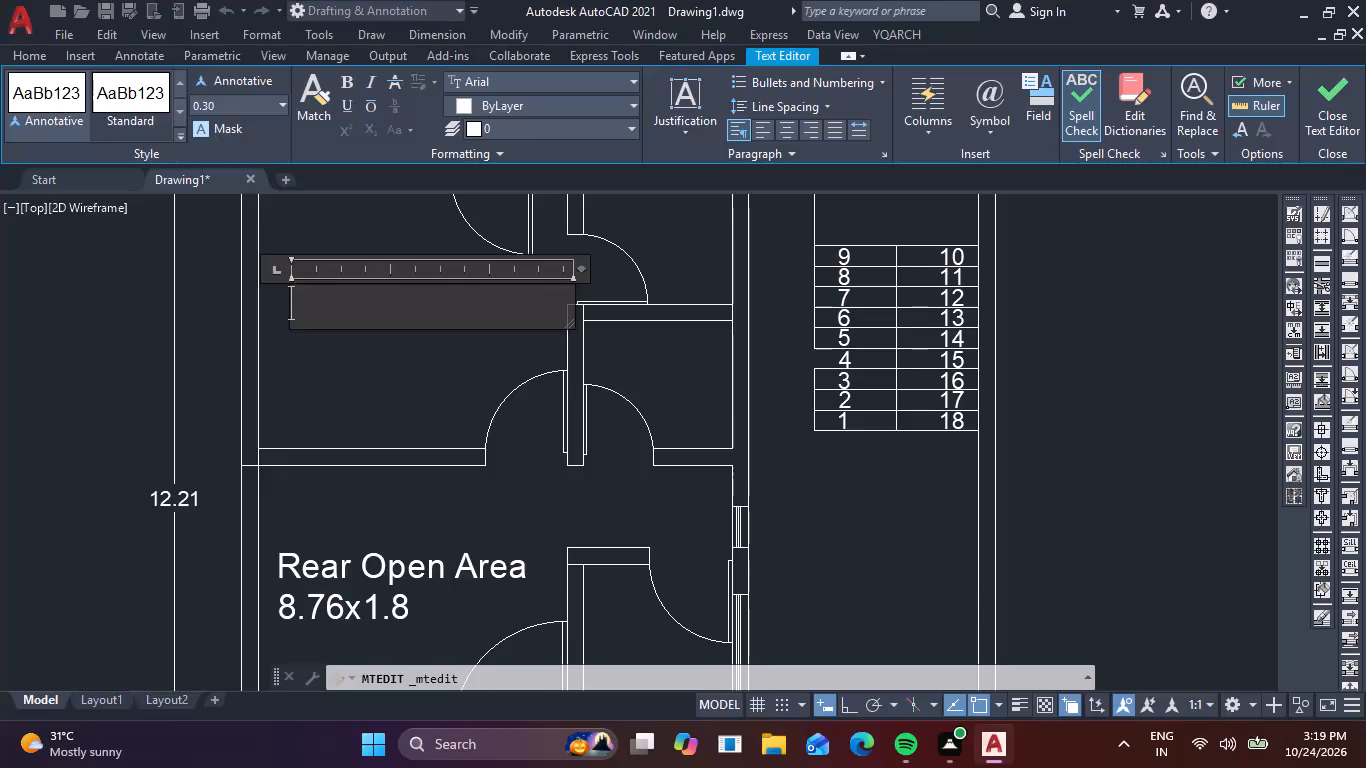
text(Bed)
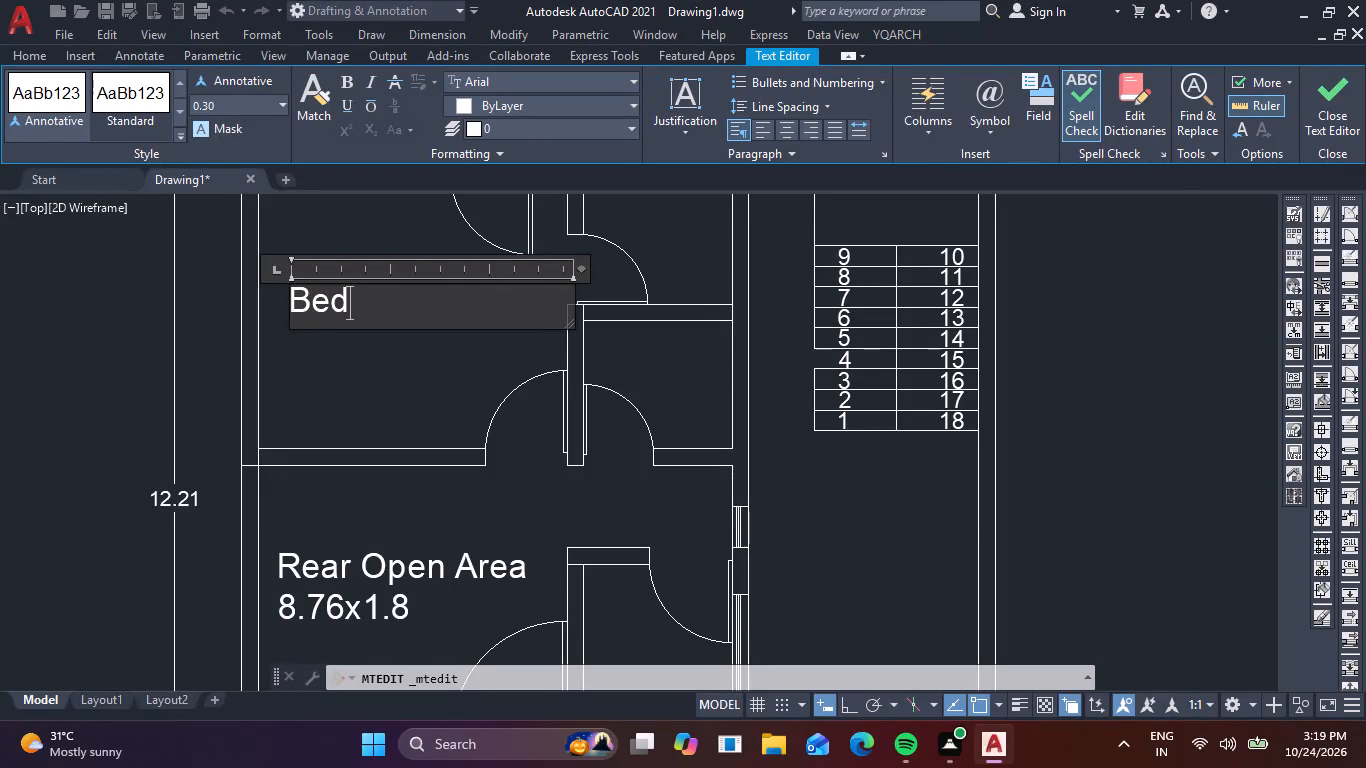
key(space)
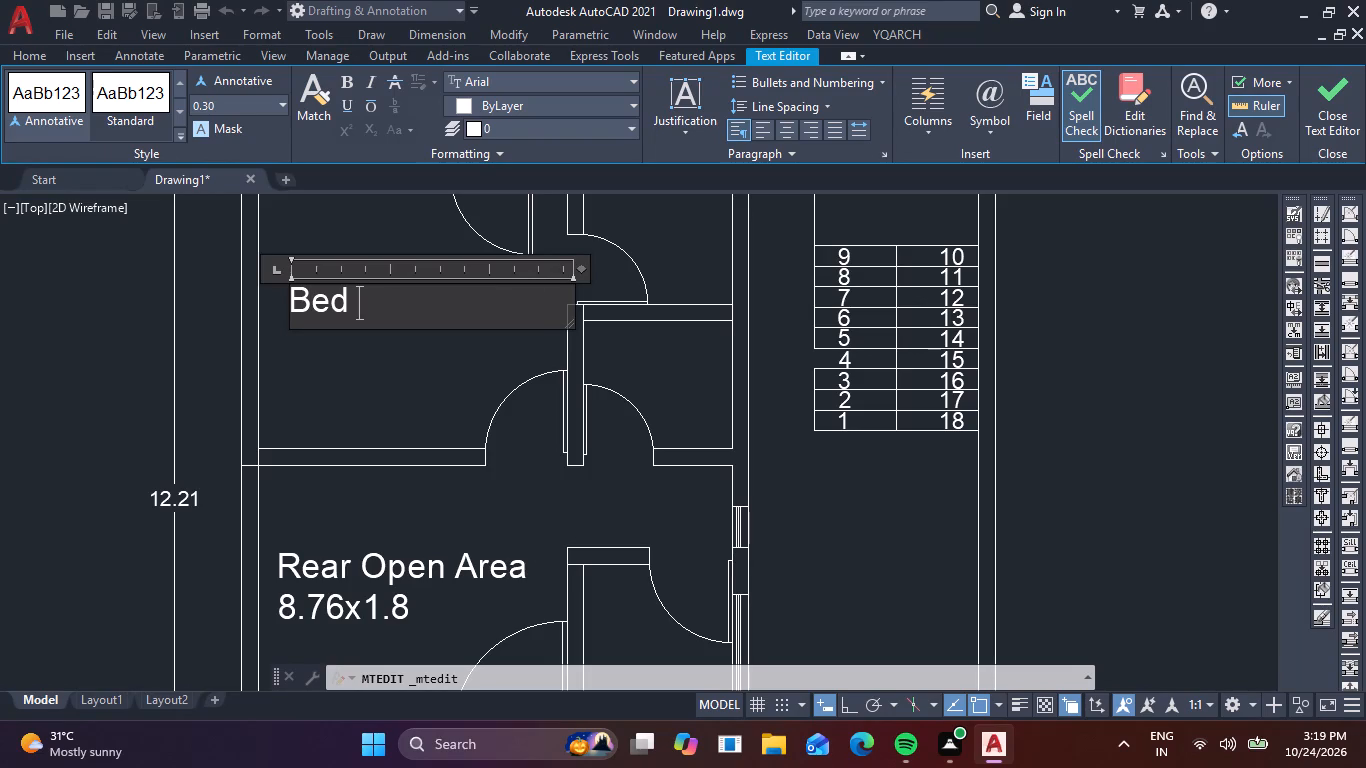
key(shift+r)
text(oom)
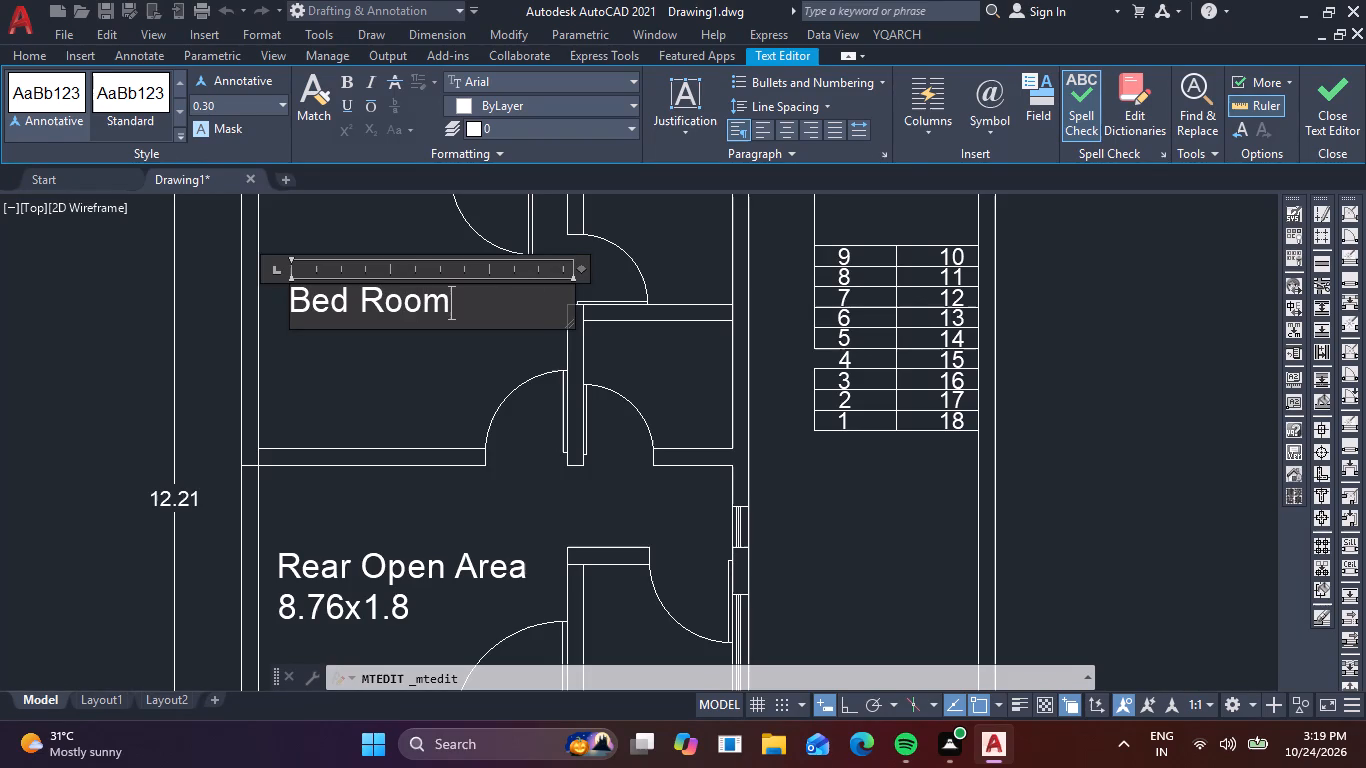
Add the size "3.76 X 3.305" as a second line below "Bed Room" and finish editing.
key(Return)
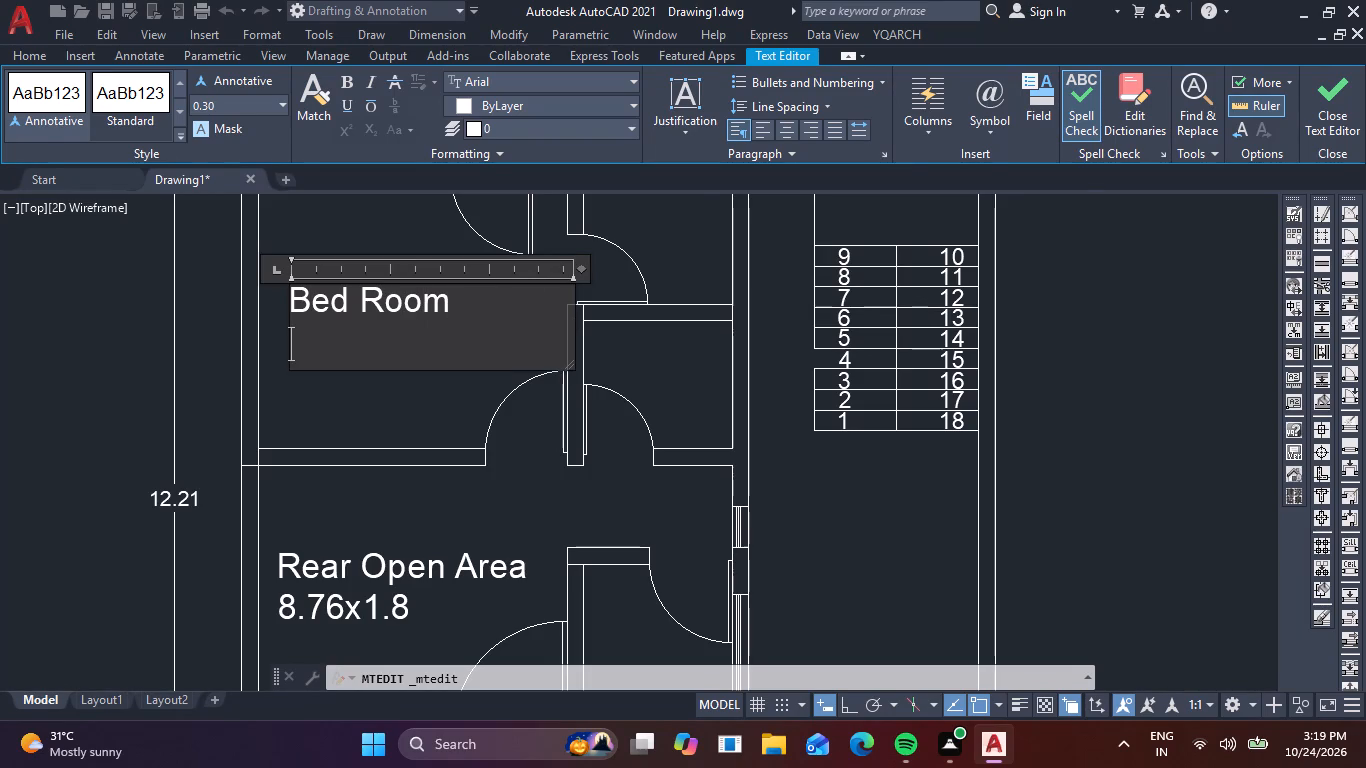
key(3)
key(period)
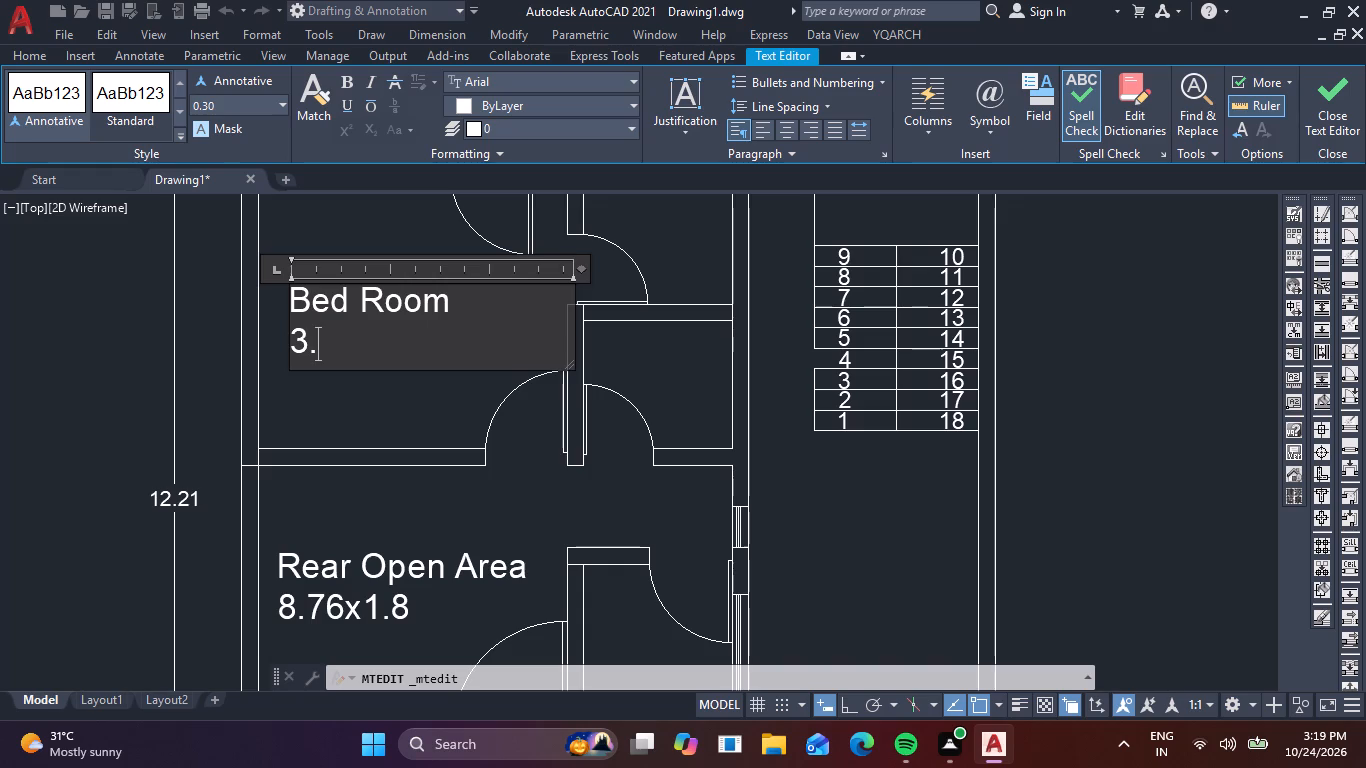
text(76)
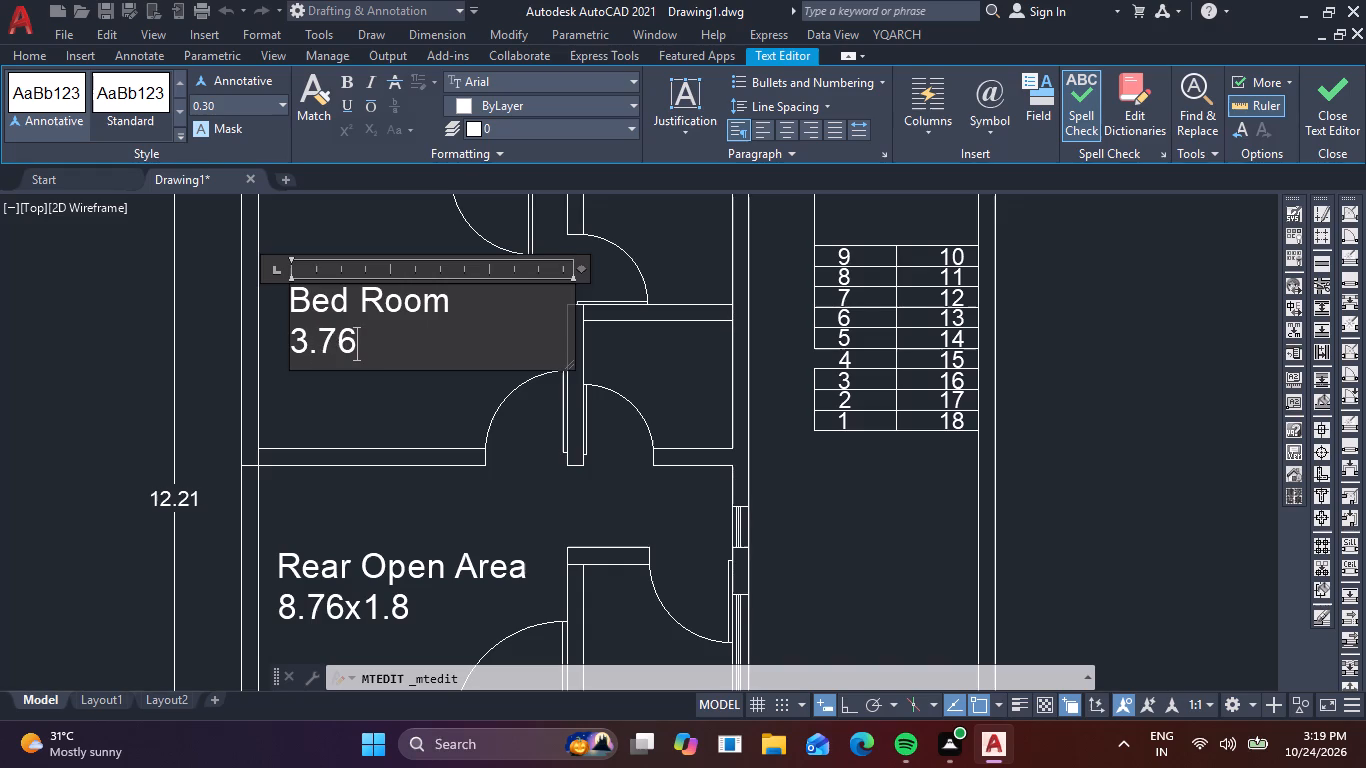
key(space)
text(x)
key(space)
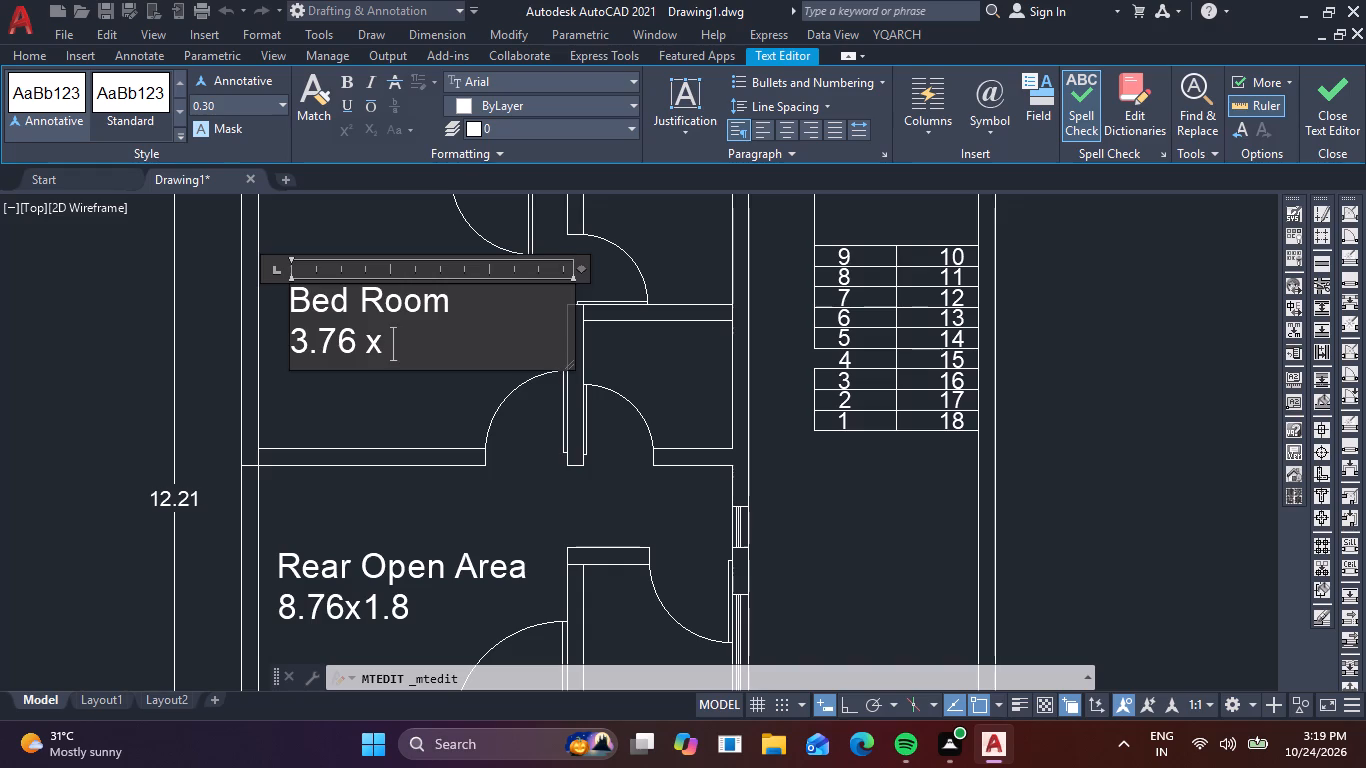
key(BackSpace)
key(BackSpace)
key(shift+x)
key(space)
key(3)
key(period)
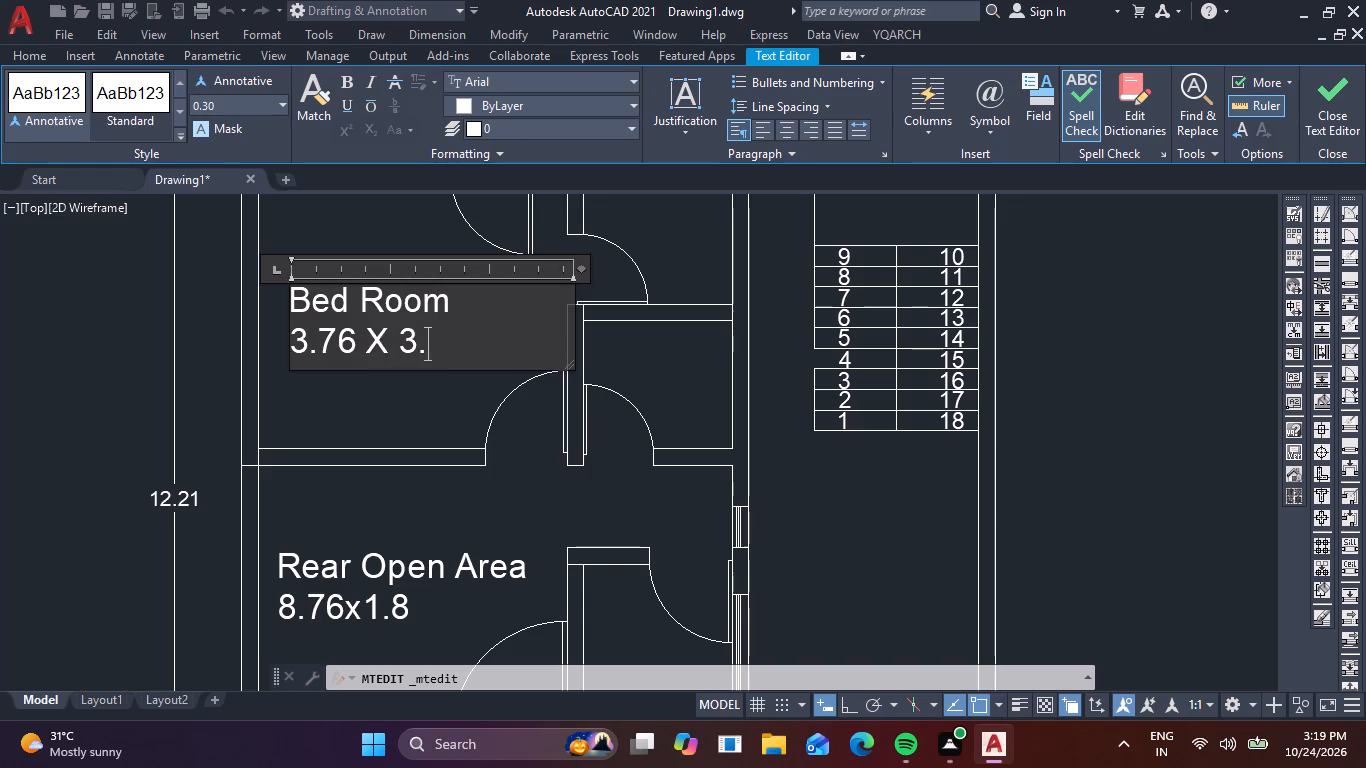
text(30)
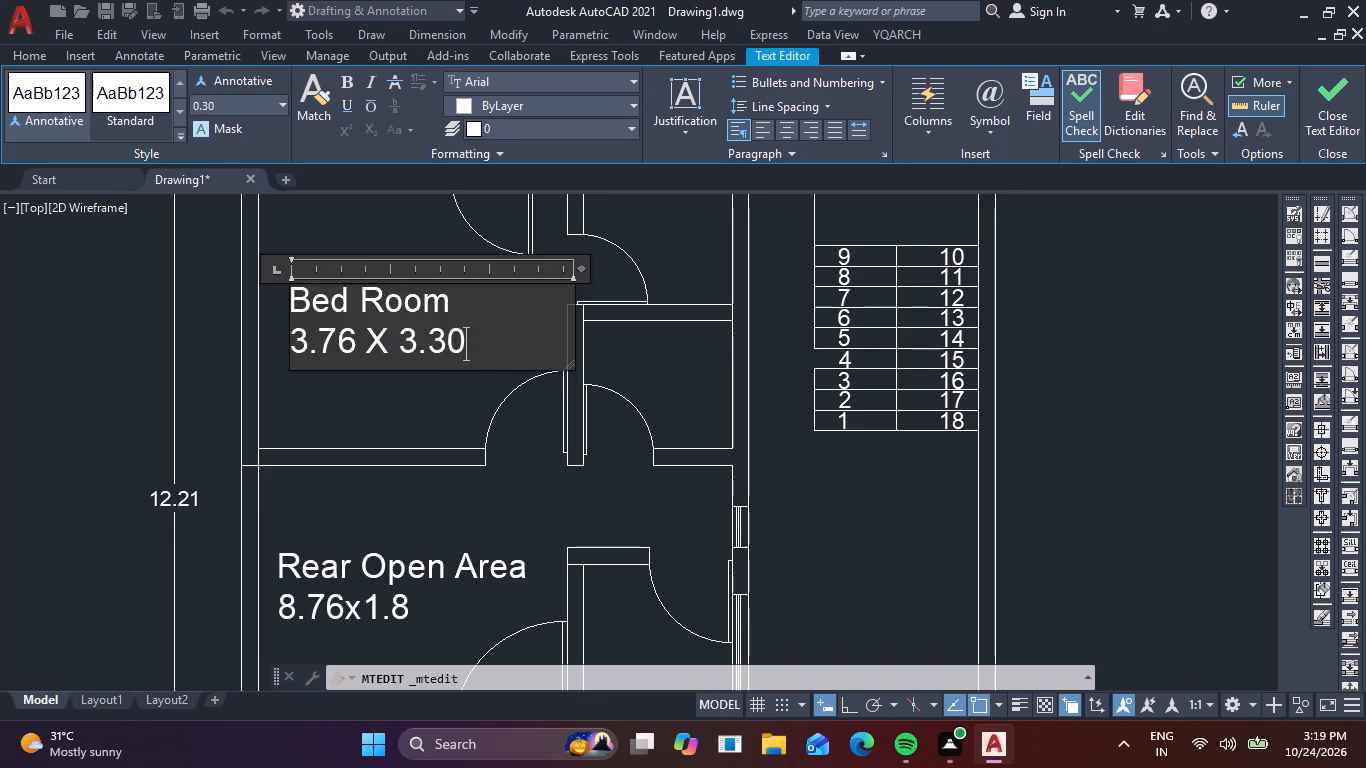
key(5)
middle_drag(513, 499, 503, 347)
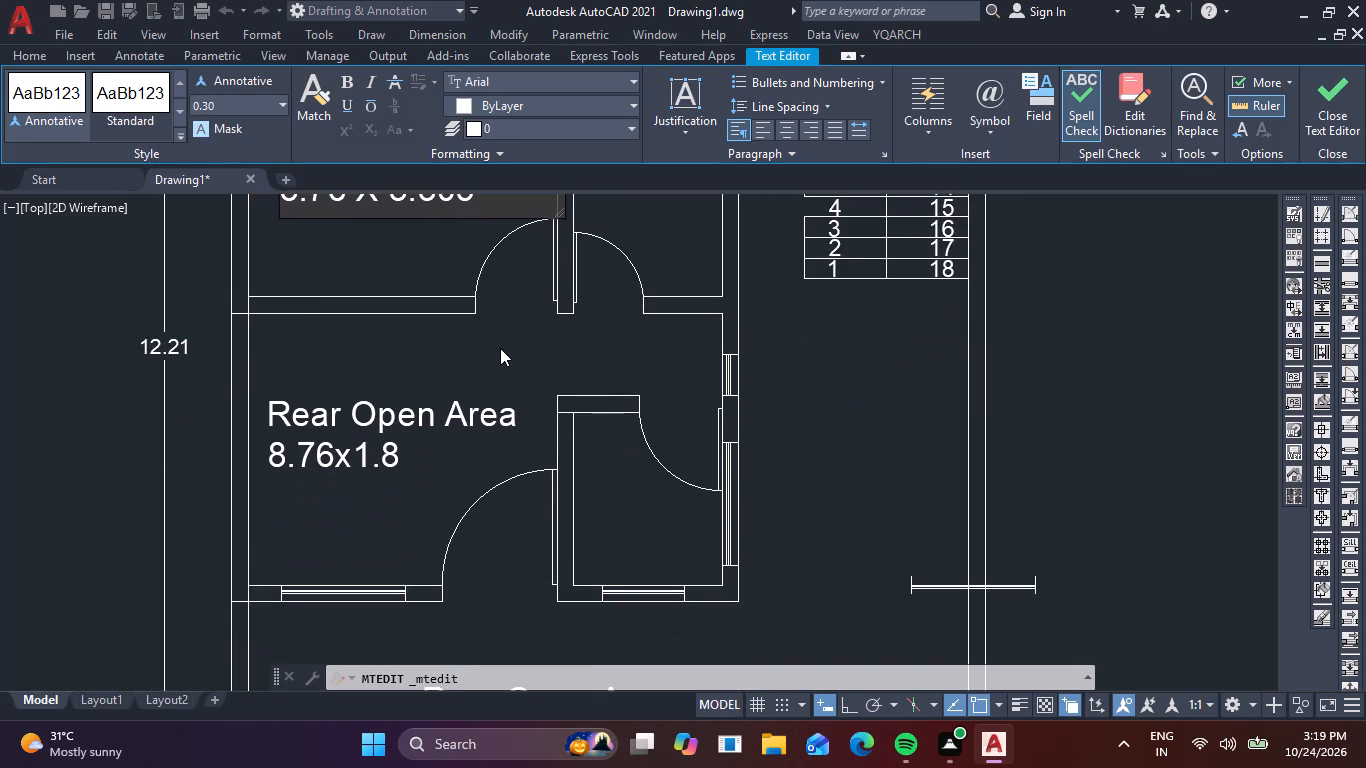
click(357, 442)
Replace both lines of the copied Rear Open Area label in the room below the Bed Room with the name "Hall".
double_click(362, 461)
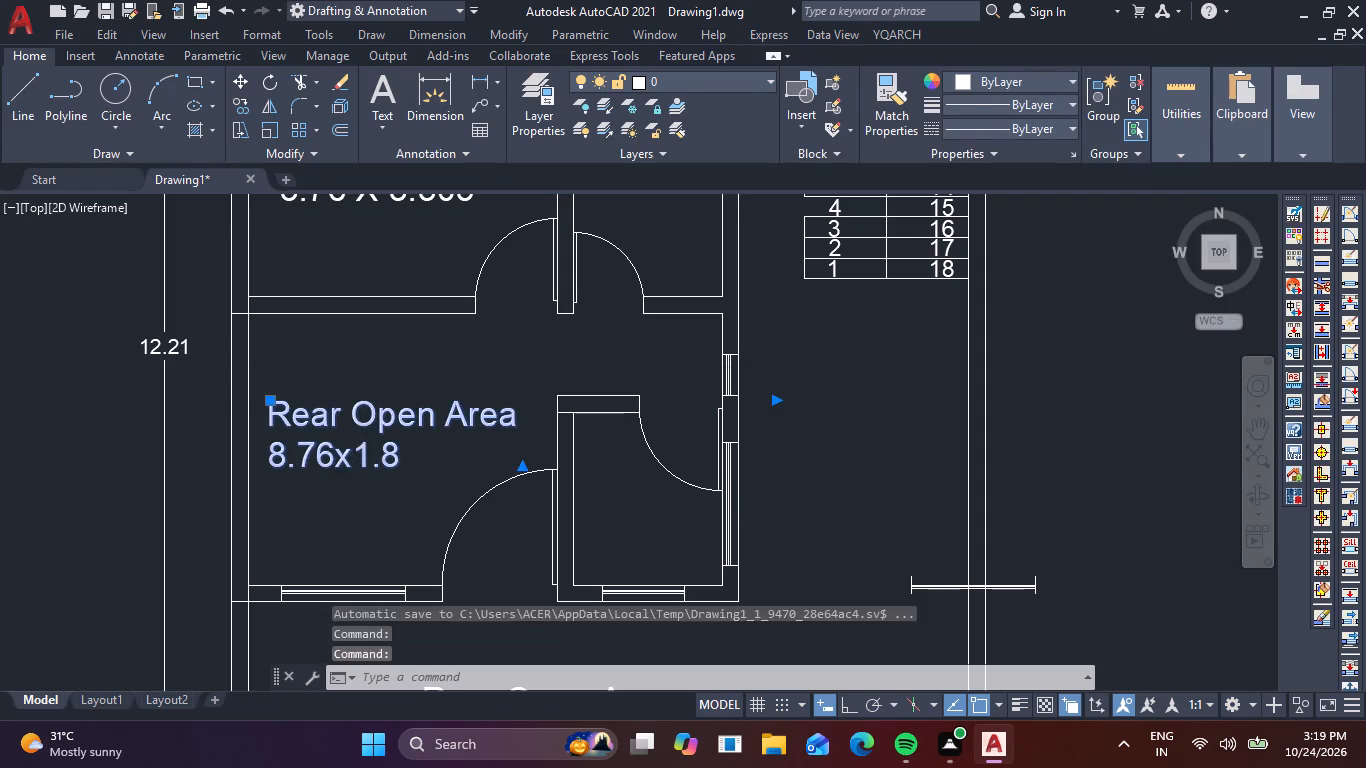
click(446, 458)
key(BackSpace)
key(BackSpace)
key(BackSpace)
key(BackSpace)
key(BackSpace)
key(BackSpace)
key(BackSpace)
key(BackSpace)
key(BackSpace)
key(BackSpace)
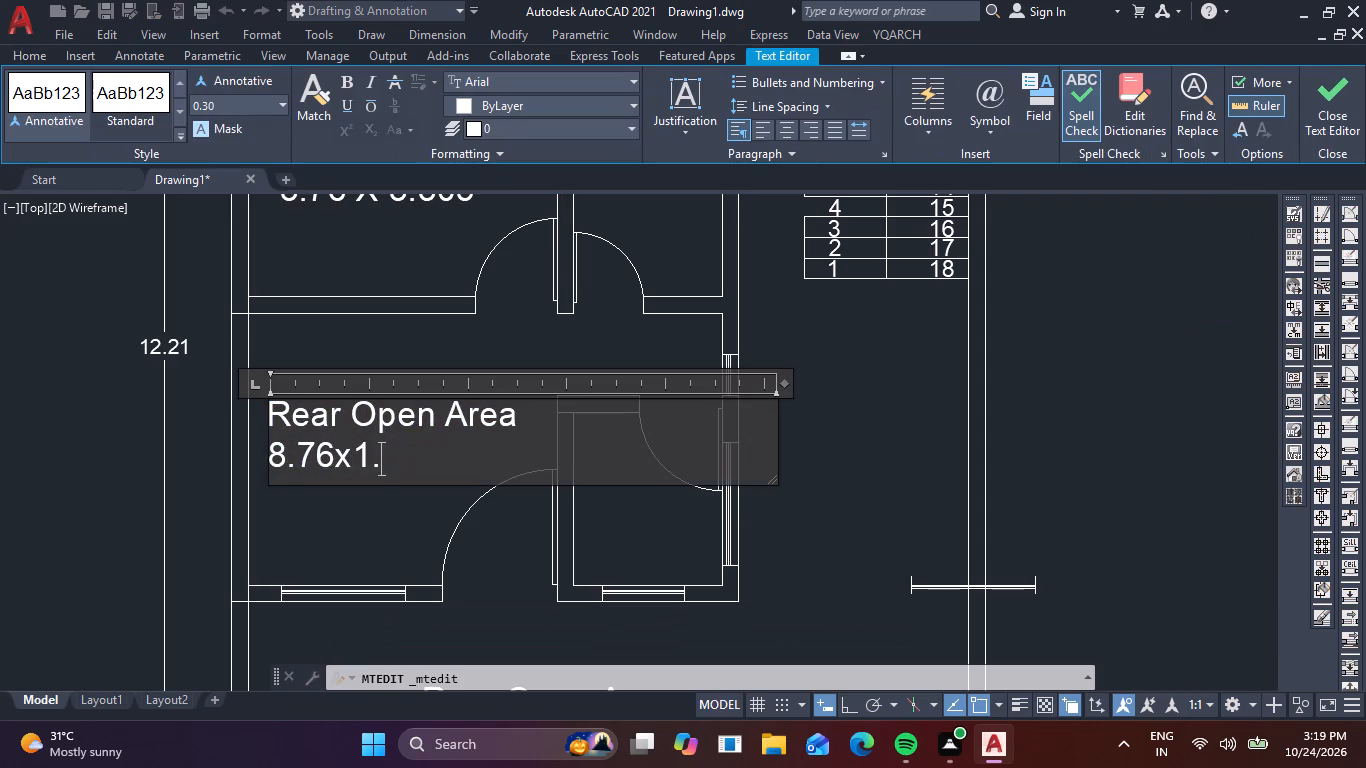
key(BackSpace)
key(BackSpace)
key(BackSpace)
key(BackSpace)
key(BackSpace)
key(BackSpace)
key(BackSpace)
key(BackSpace)
key(BackSpace)
key(BackSpace)
key(BackSpace)
key(BackSpace)
key(BackSpace)
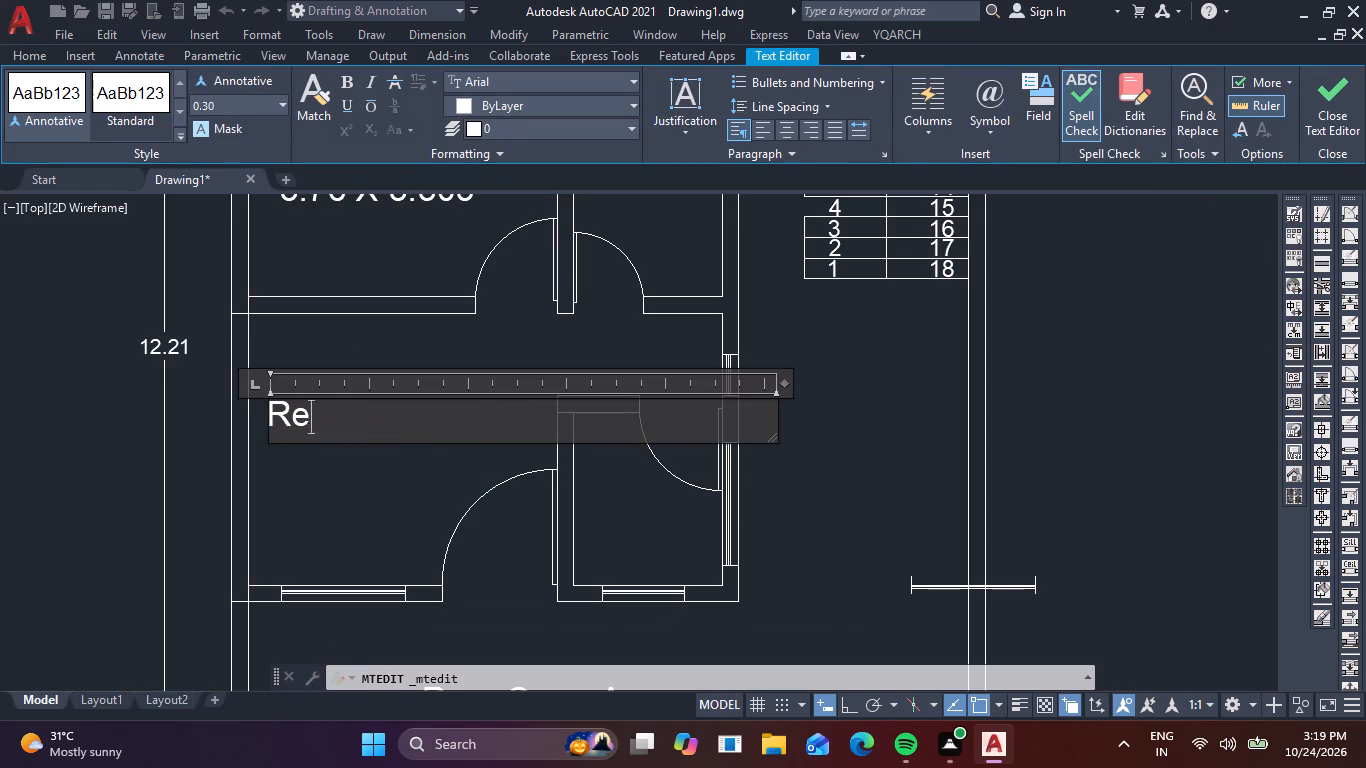
key(BackSpace)
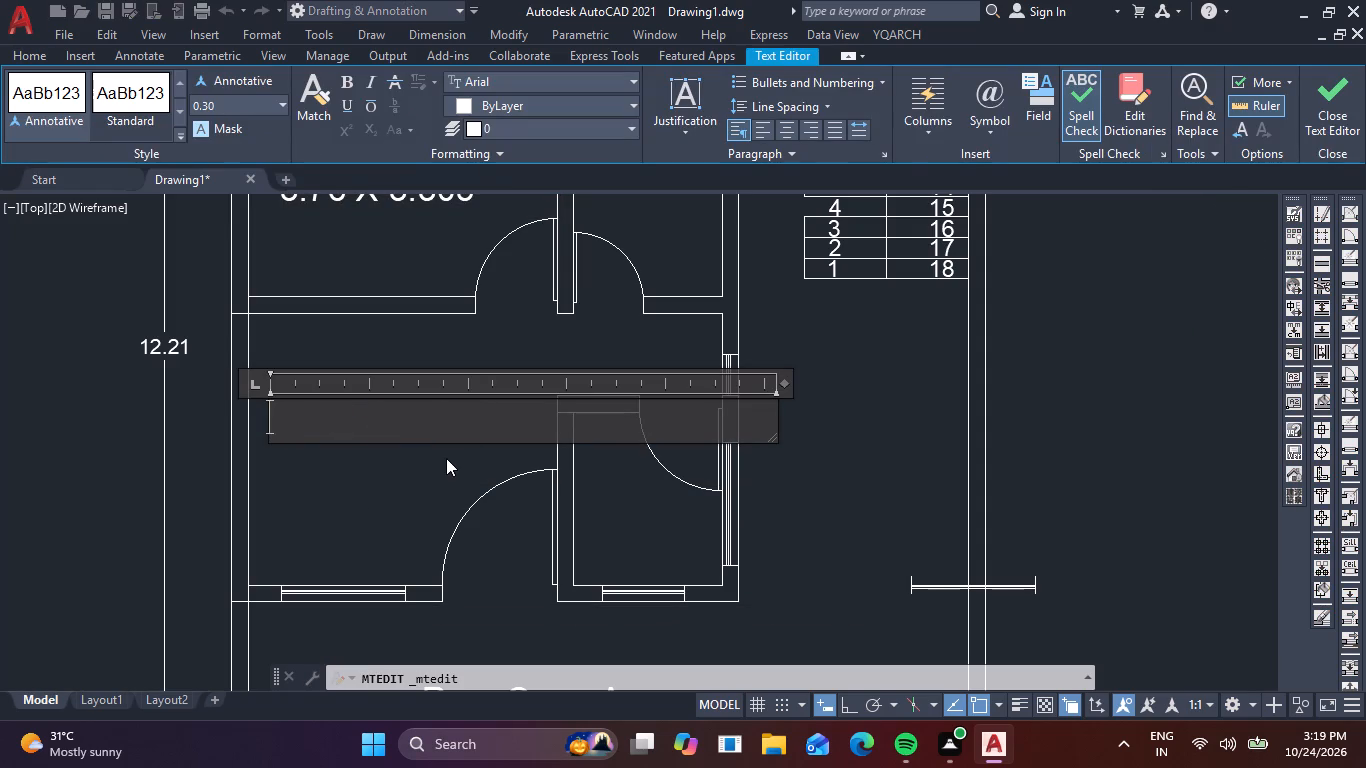
key(shift+h)
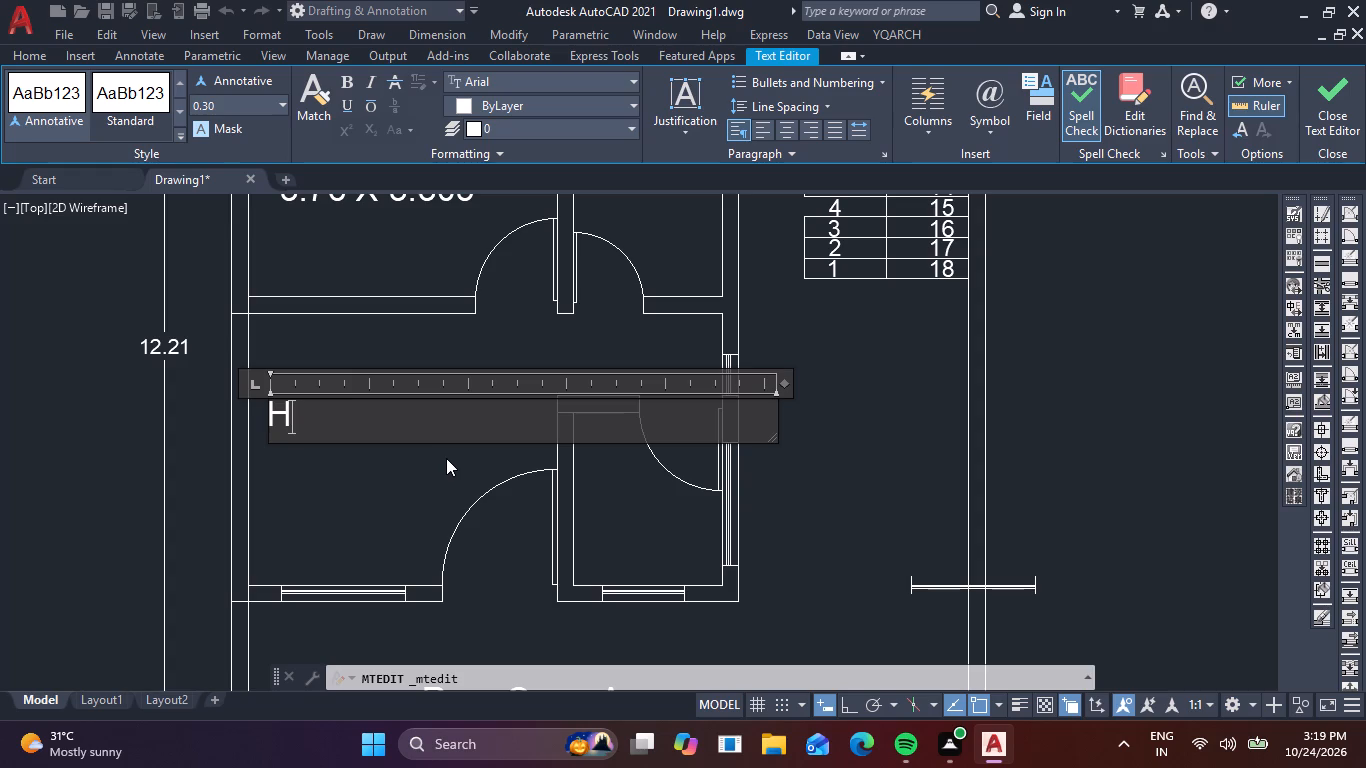
text(all)
Add the size "3.76 X 3.305" as a second line below "Hall" and finish editing.
key(Return)
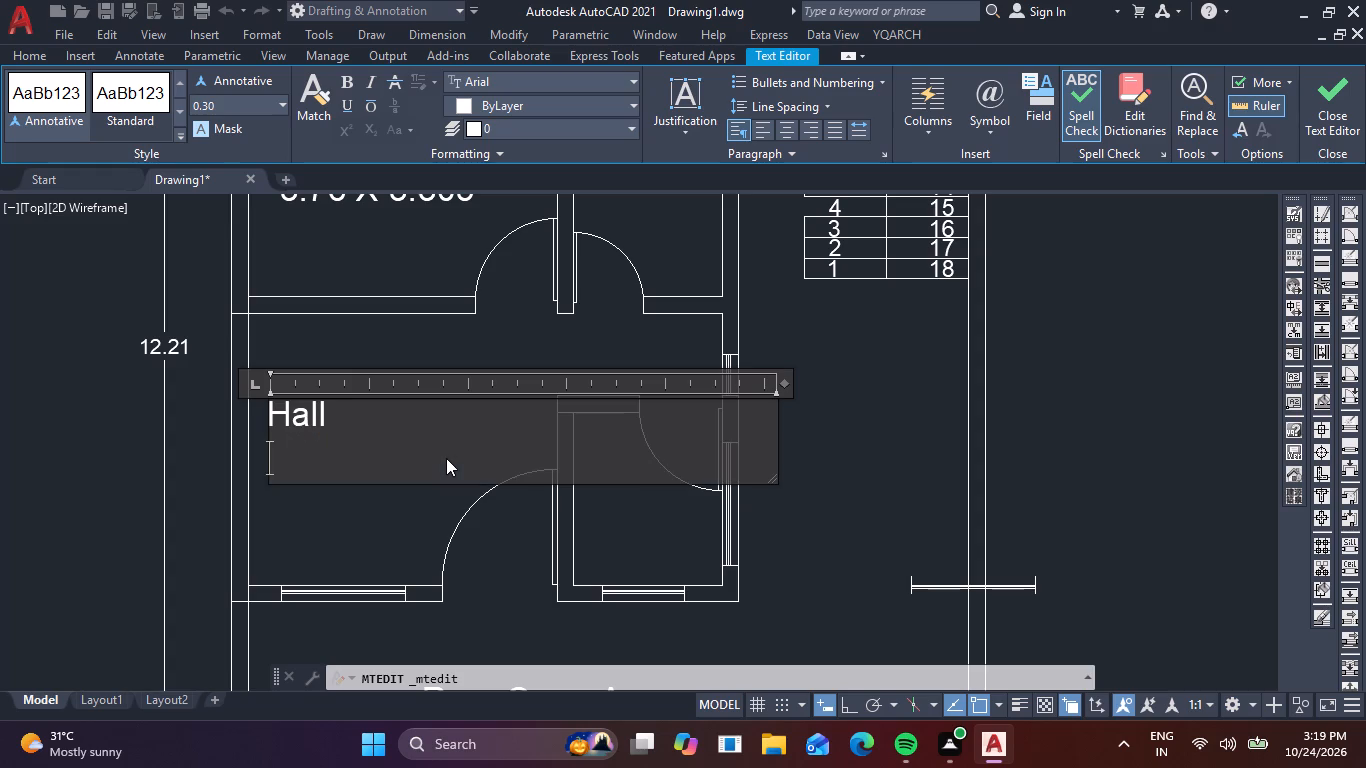
key(3)
key(period)
key(7)
key(6)
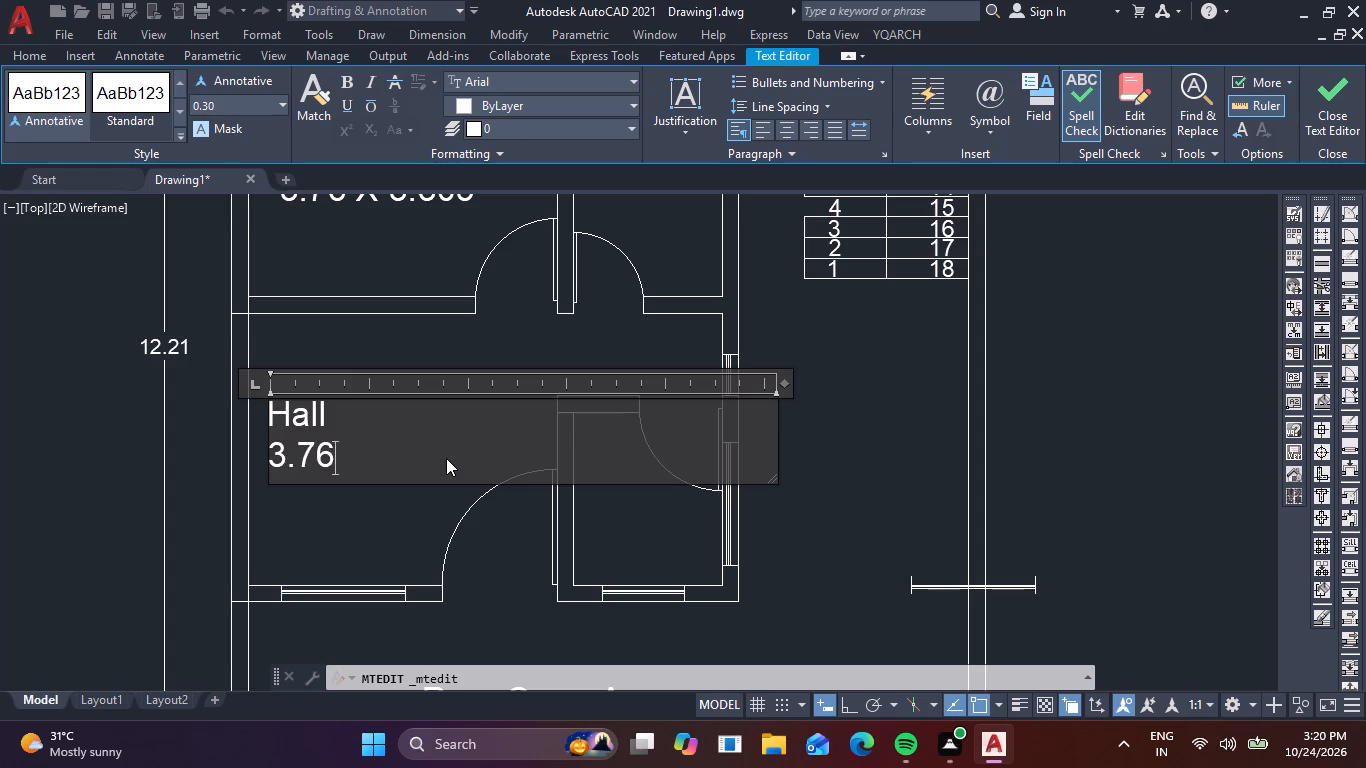
key(space)
text(X)
key(space)
key(3)
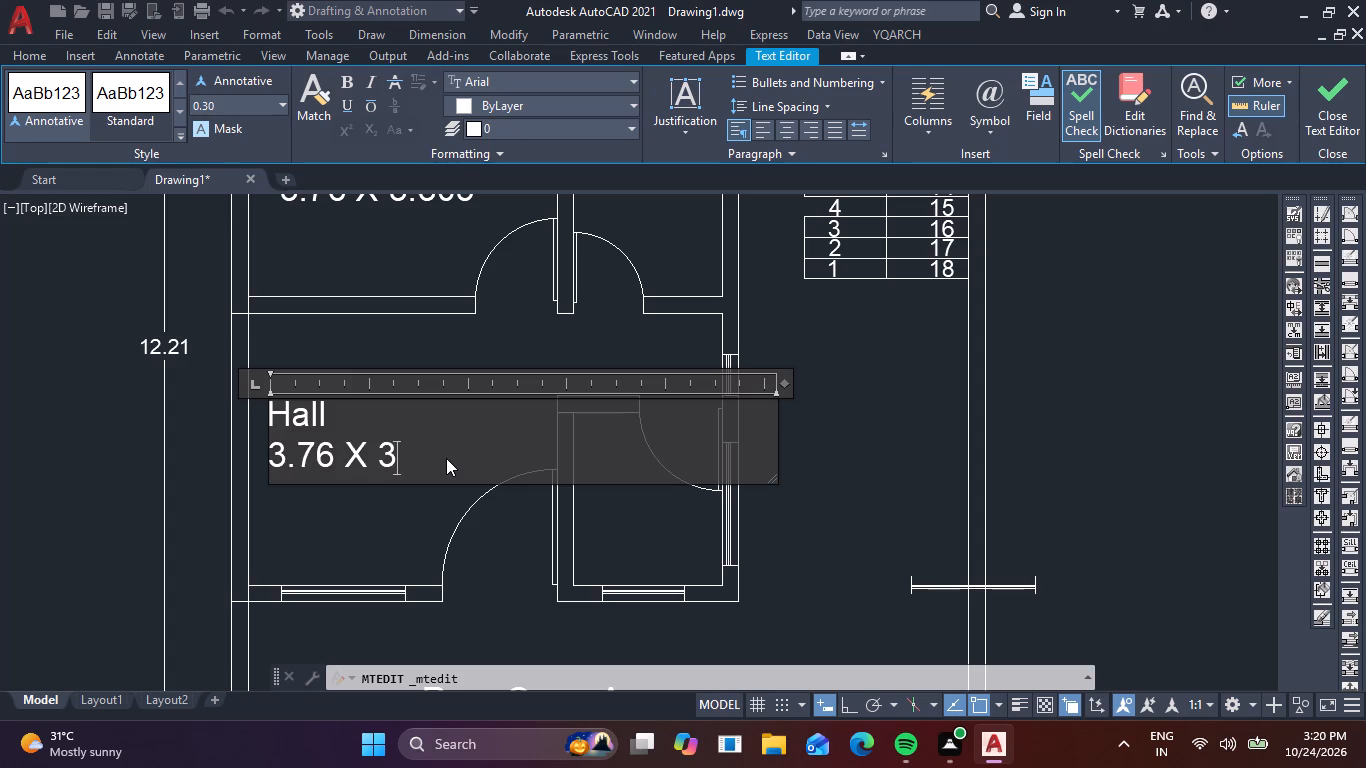
key(period)
text(305)
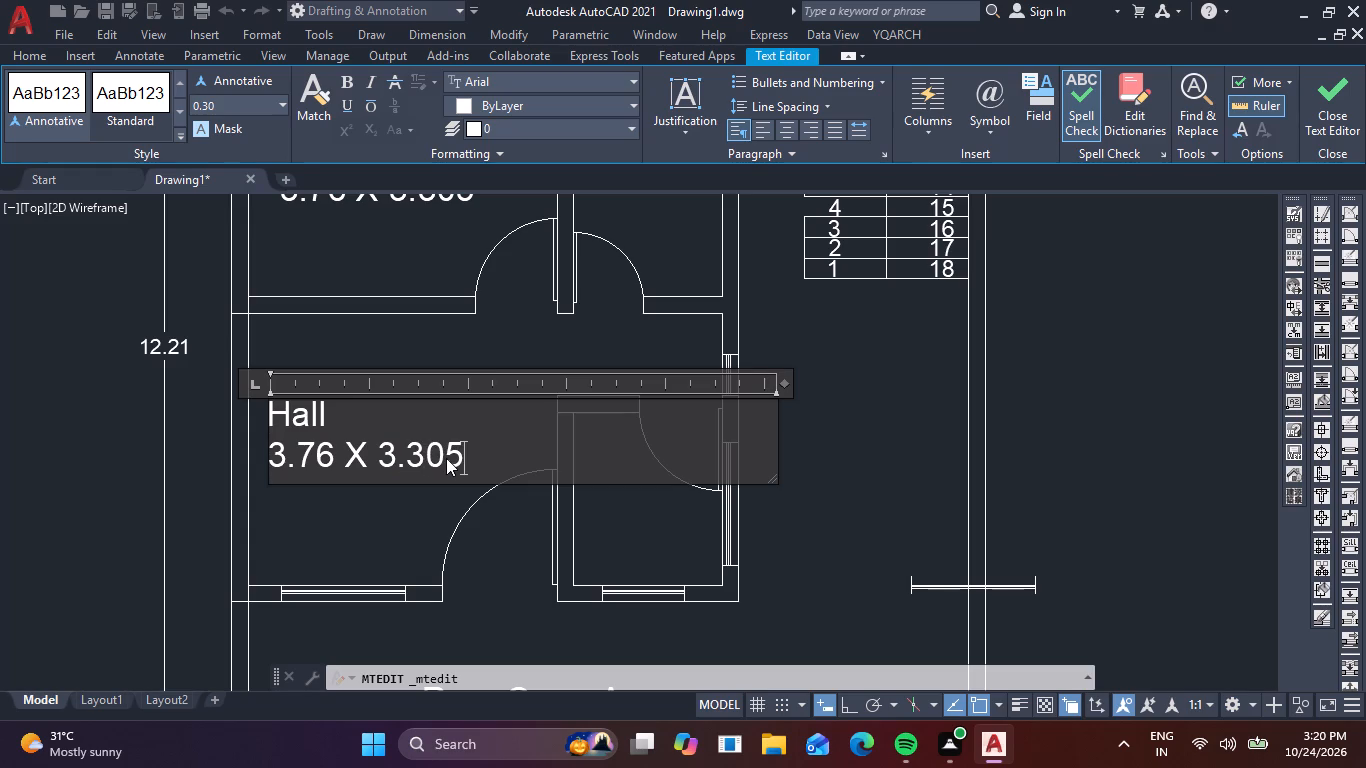
click(363, 545)
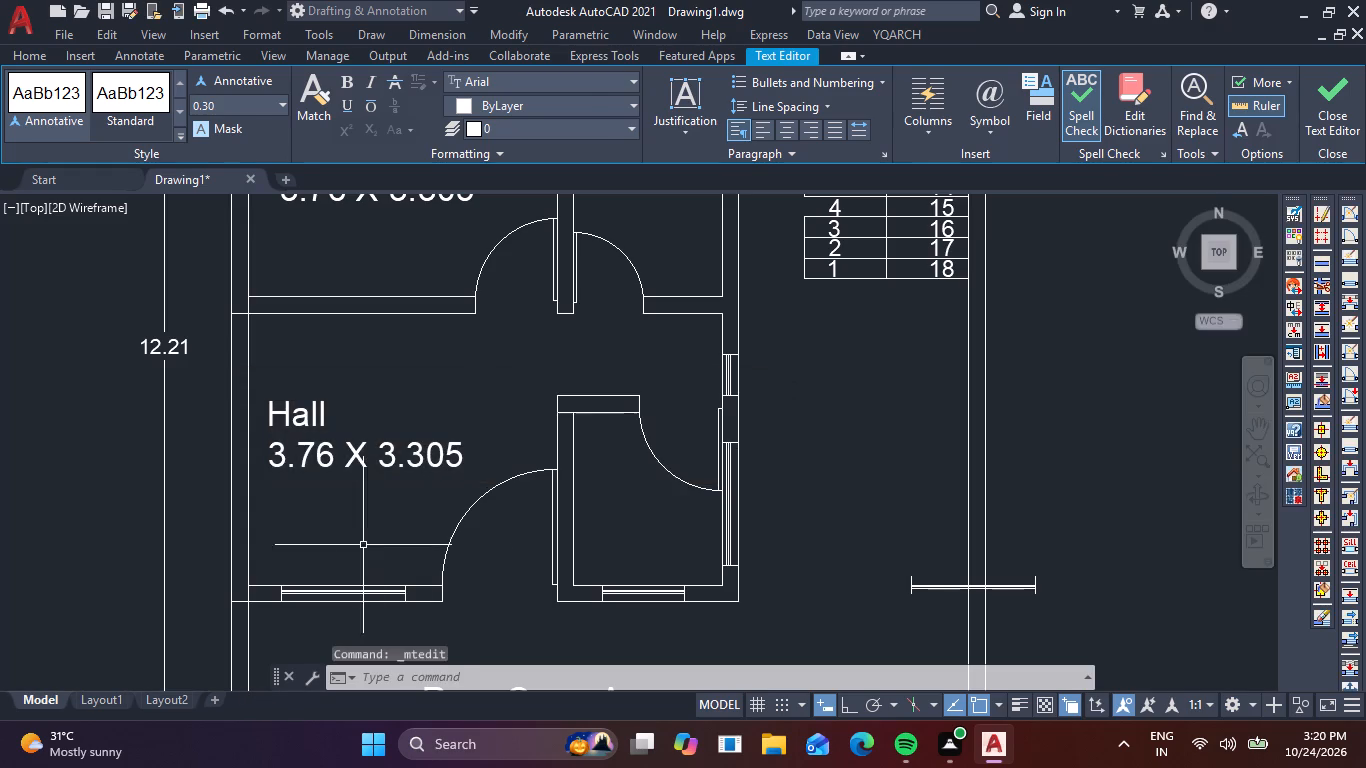
Replace both lines of the copied label in the open space at the plan's bottom with "Front Open Area".
scroll(477, 539, down, 2)
middle_drag(477, 538, 444, 414)
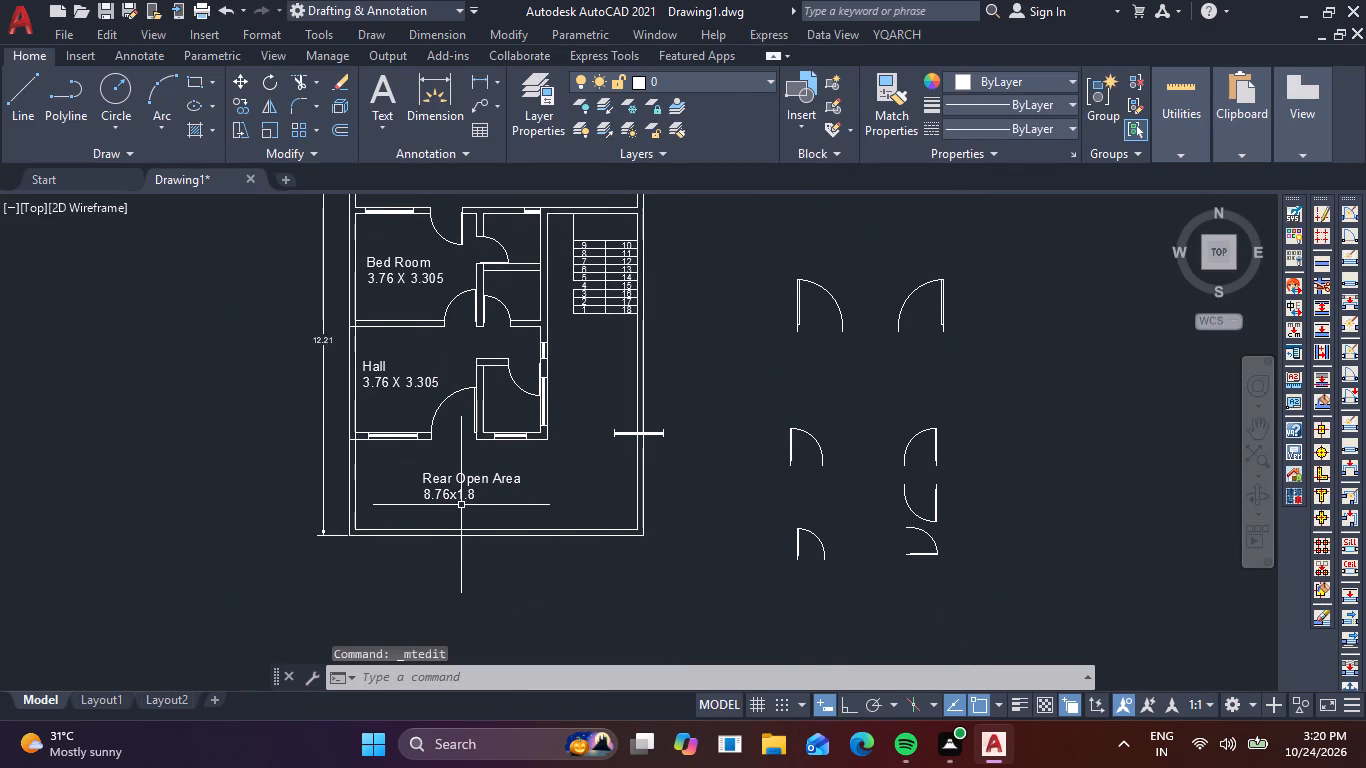
scroll(486, 512, up, 3)
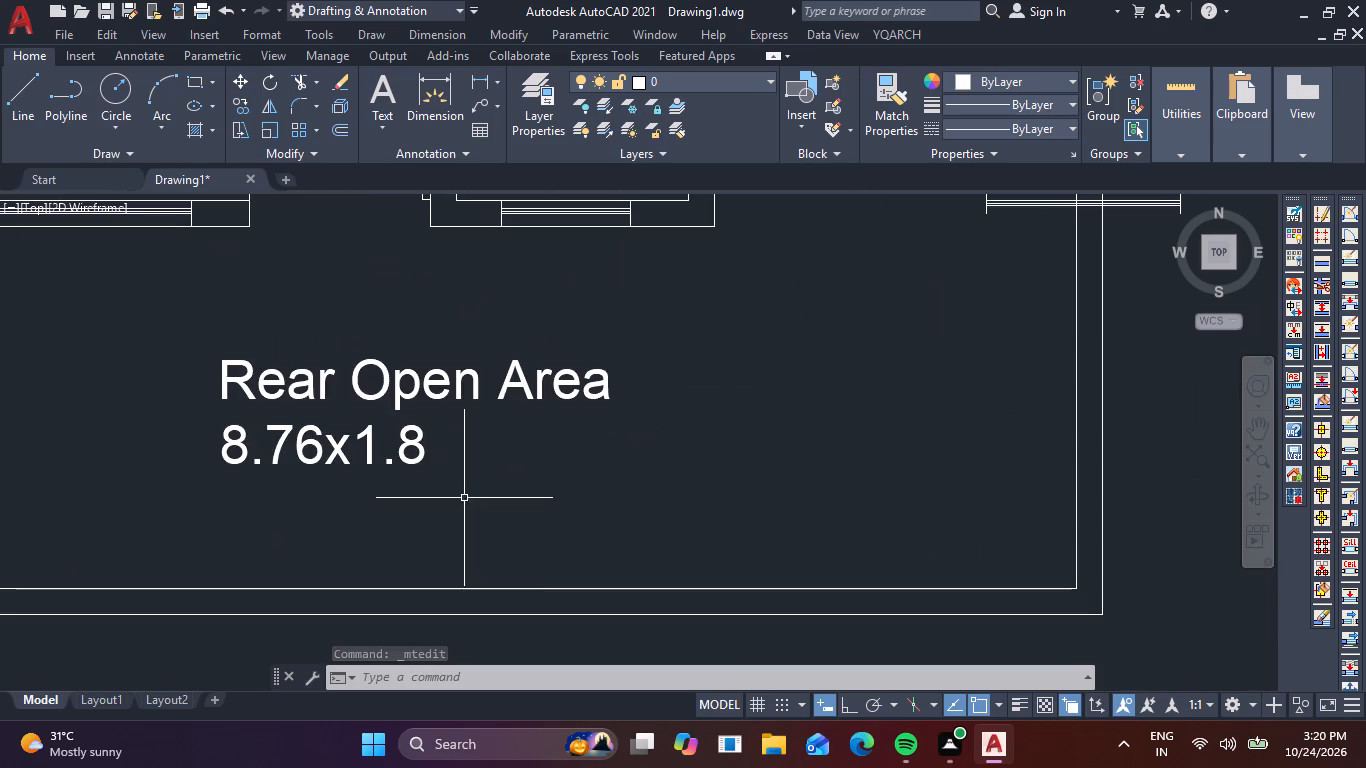
double_click(421, 455)
click(475, 459)
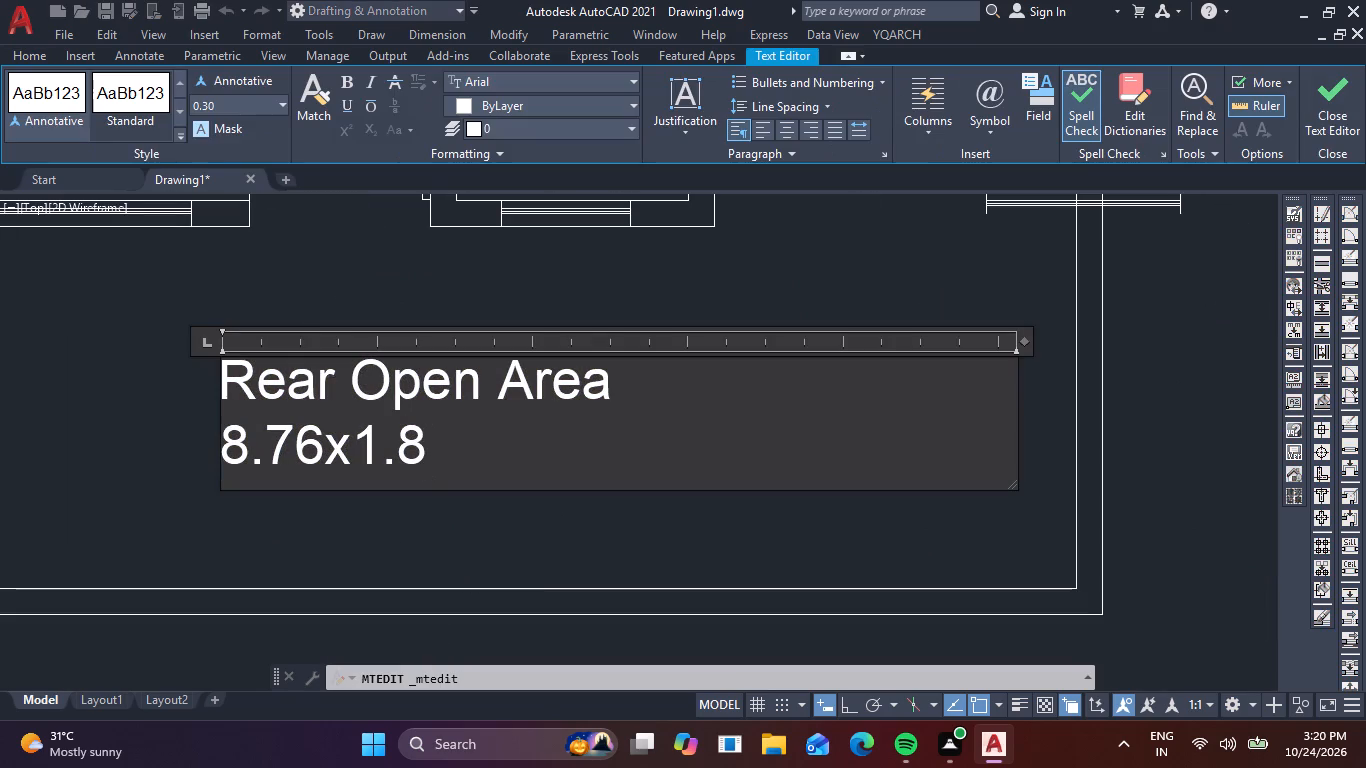
key(BackSpace)
key(BackSpace)
key(BackSpace)
key(BackSpace)
key(BackSpace)
key(BackSpace)
key(BackSpace)
key(BackSpace)
key(BackSpace)
key(BackSpace)
key(BackSpace)
key(BackSpace)
key(BackSpace)
key(BackSpace)
key(BackSpace)
key(BackSpace)
key(BackSpace)
key(BackSpace)
key(BackSpace)
key(BackSpace)
key(BackSpace)
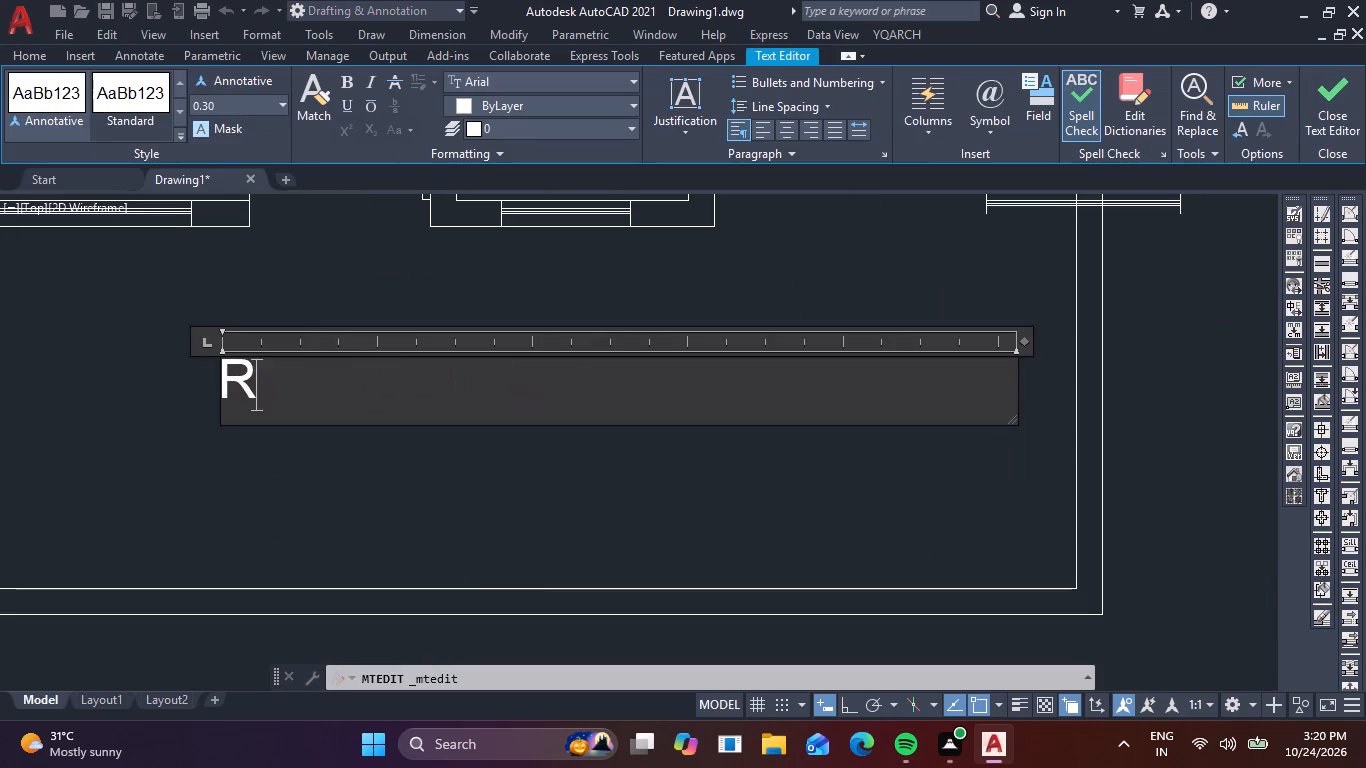
key(BackSpace)
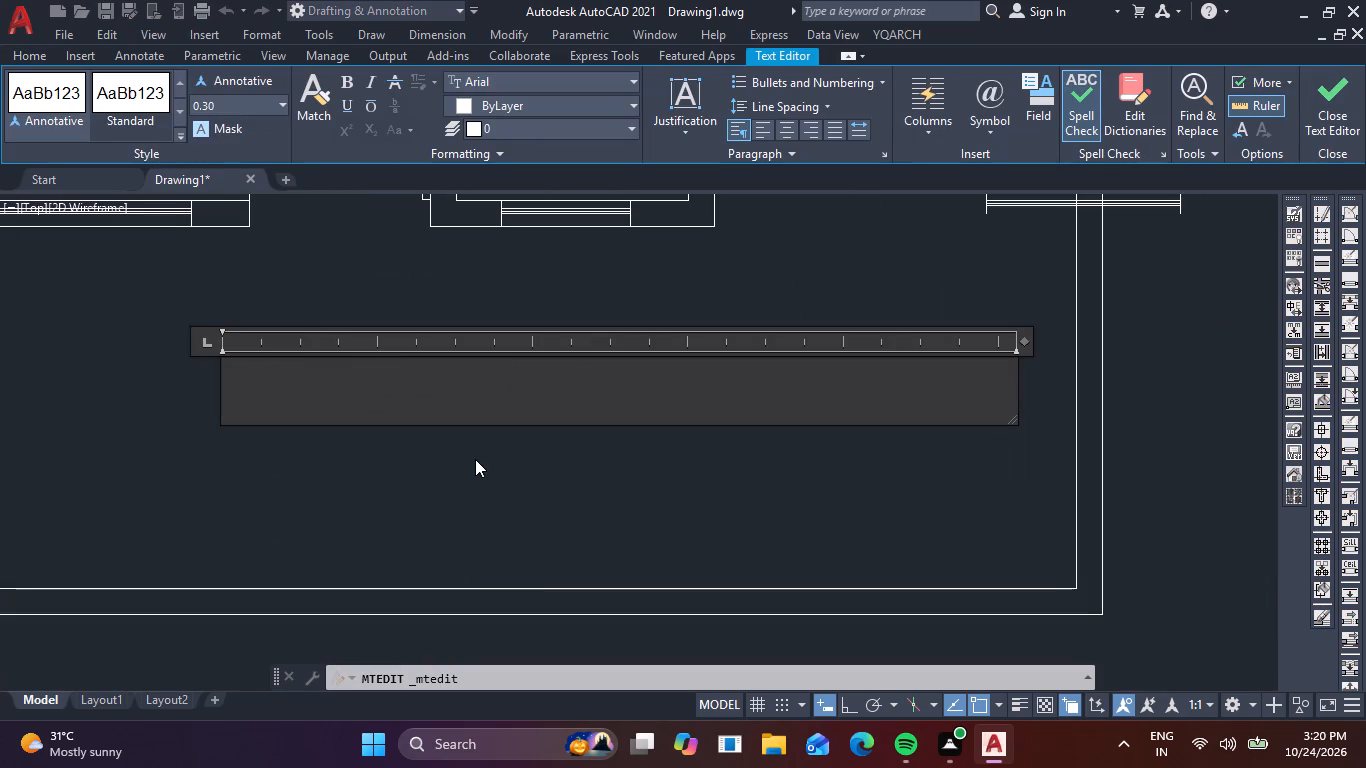
key(shift+f)
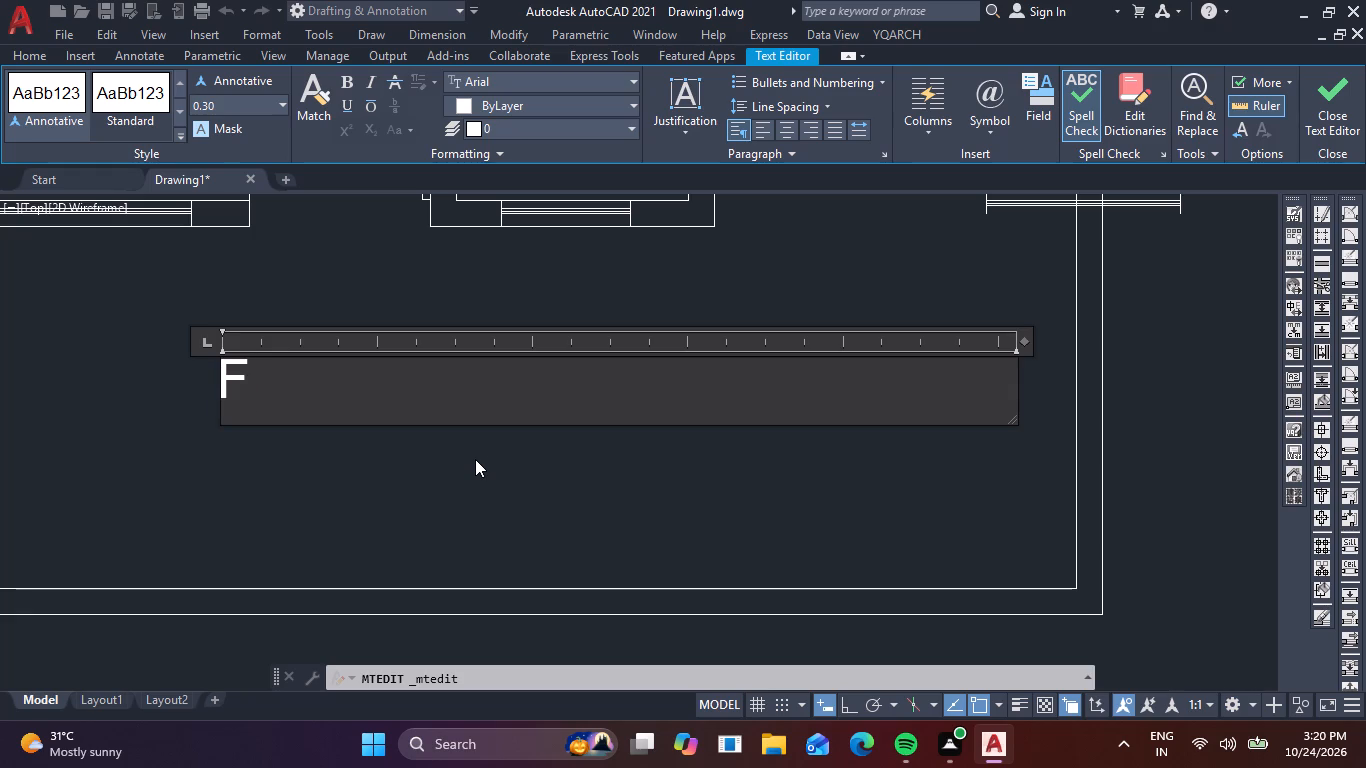
key(o)
key(BackSpace)
text(ro)
text(nt)
key(space)
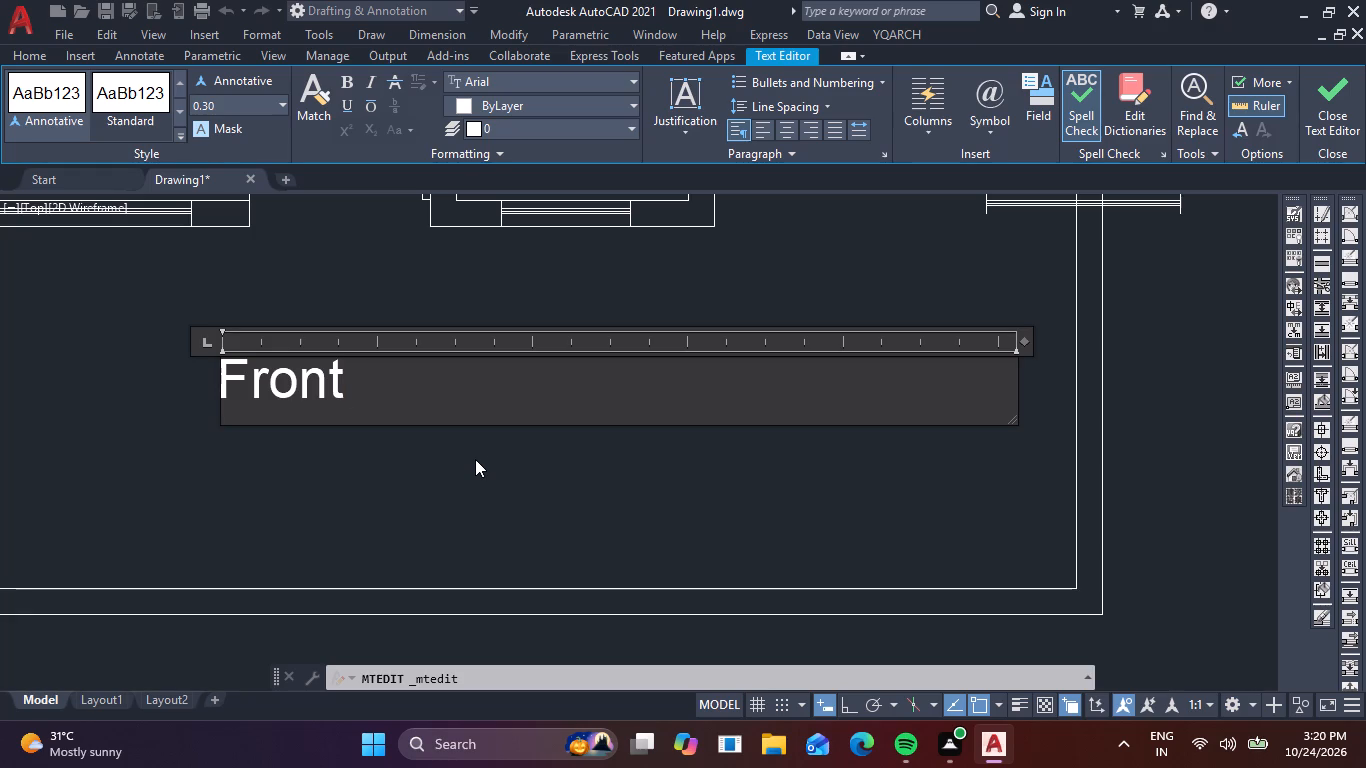
key(o)
key(BackSpace)
key(shift+o)
text(pen)
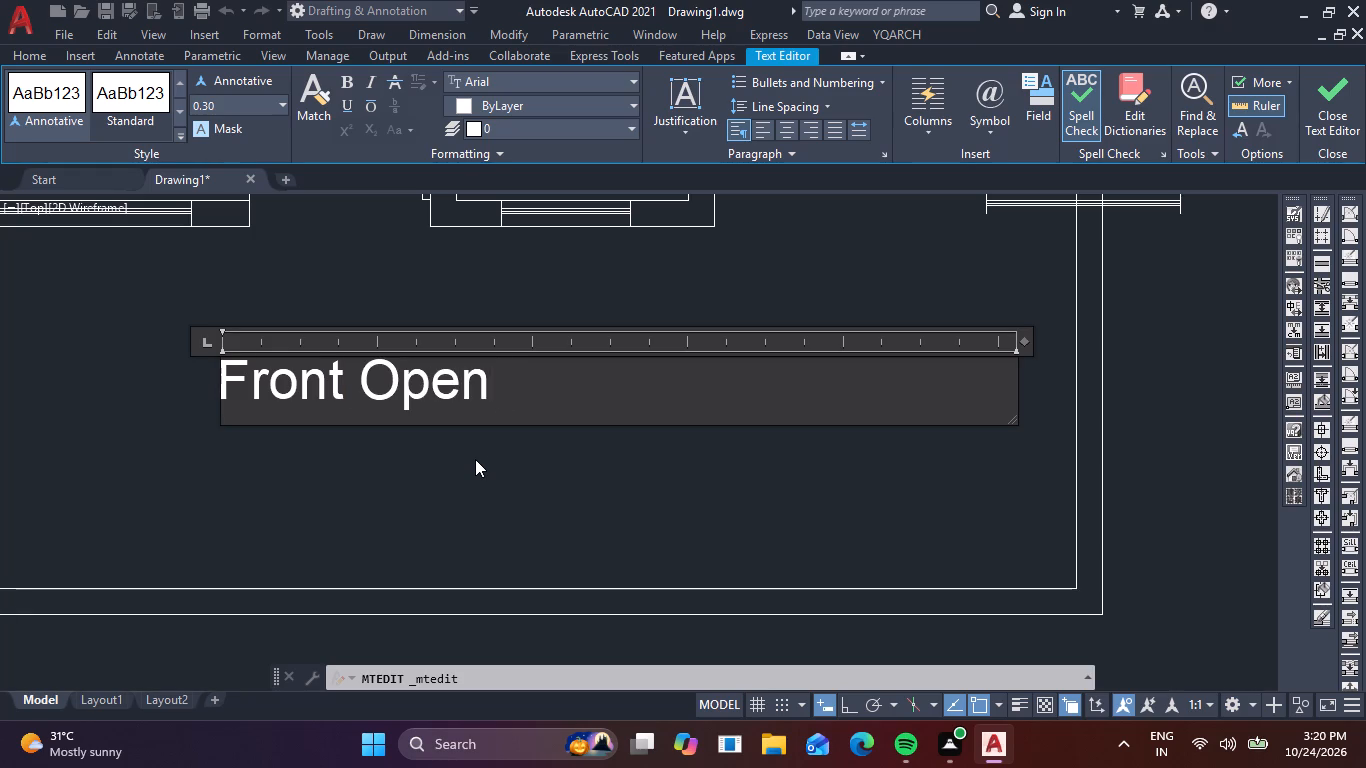
key(space)
text(Are)
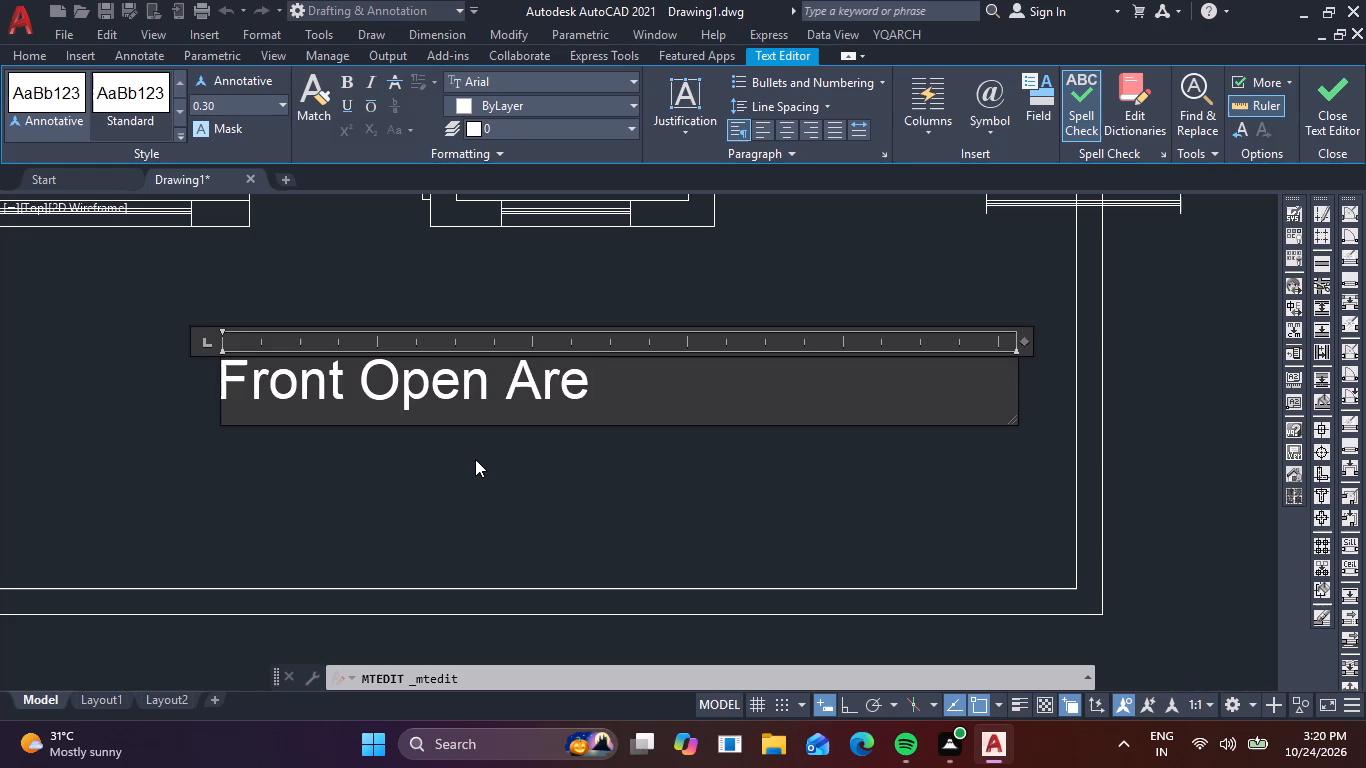
key(a)
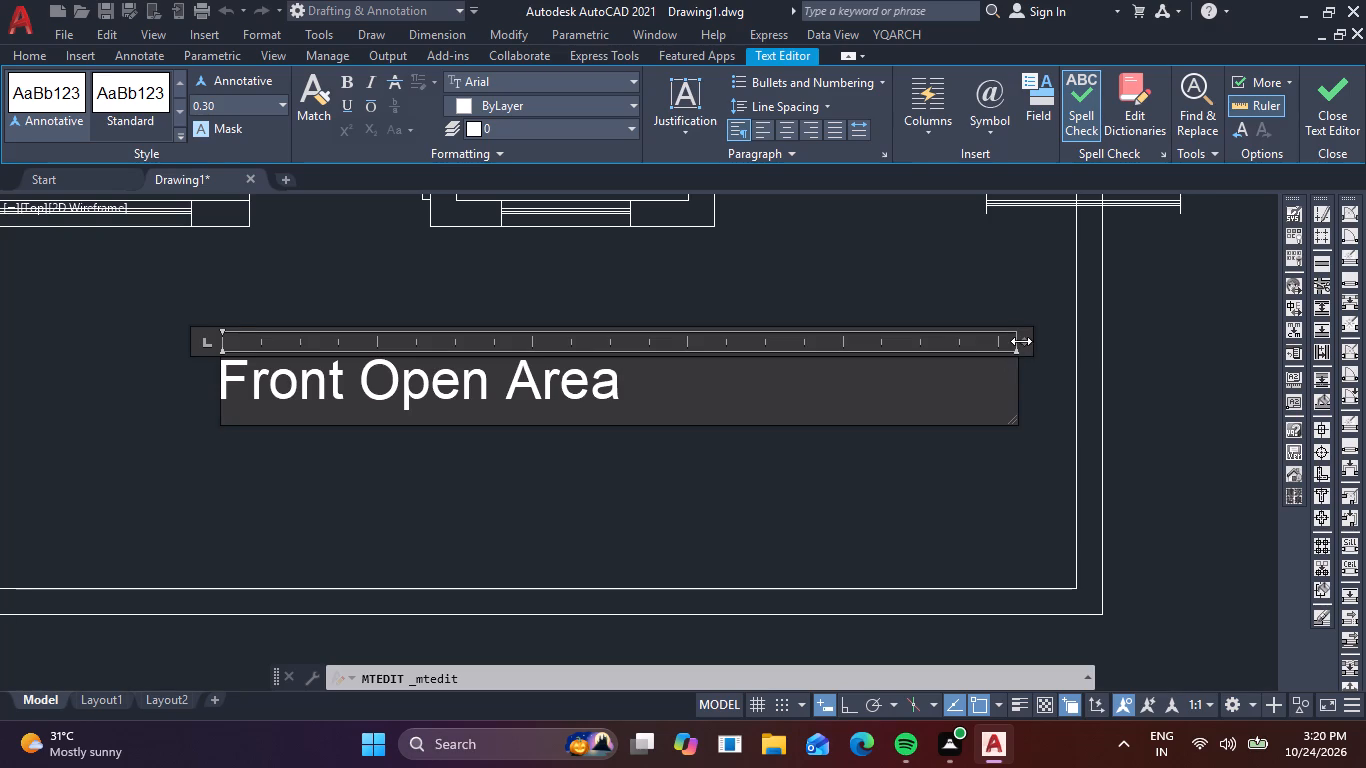
Narrow the Front Open Area label's text frame to just beyond its text and finish editing.
drag(1021, 341, 657, 415)
click(779, 414)
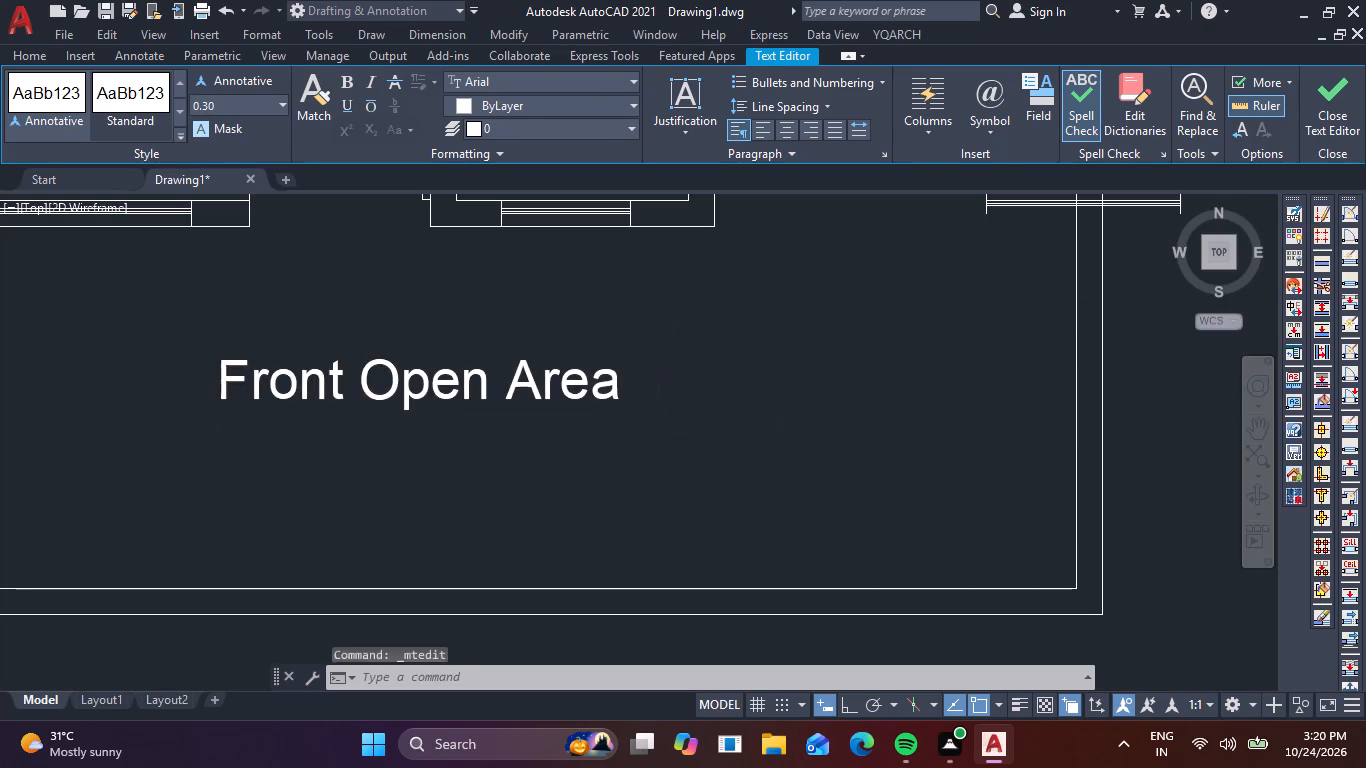
Erase the stray window symbol lying across the plan's right outer wall below the stairs.
scroll(780, 418, down, 2)
middle_drag(802, 430, 714, 636)
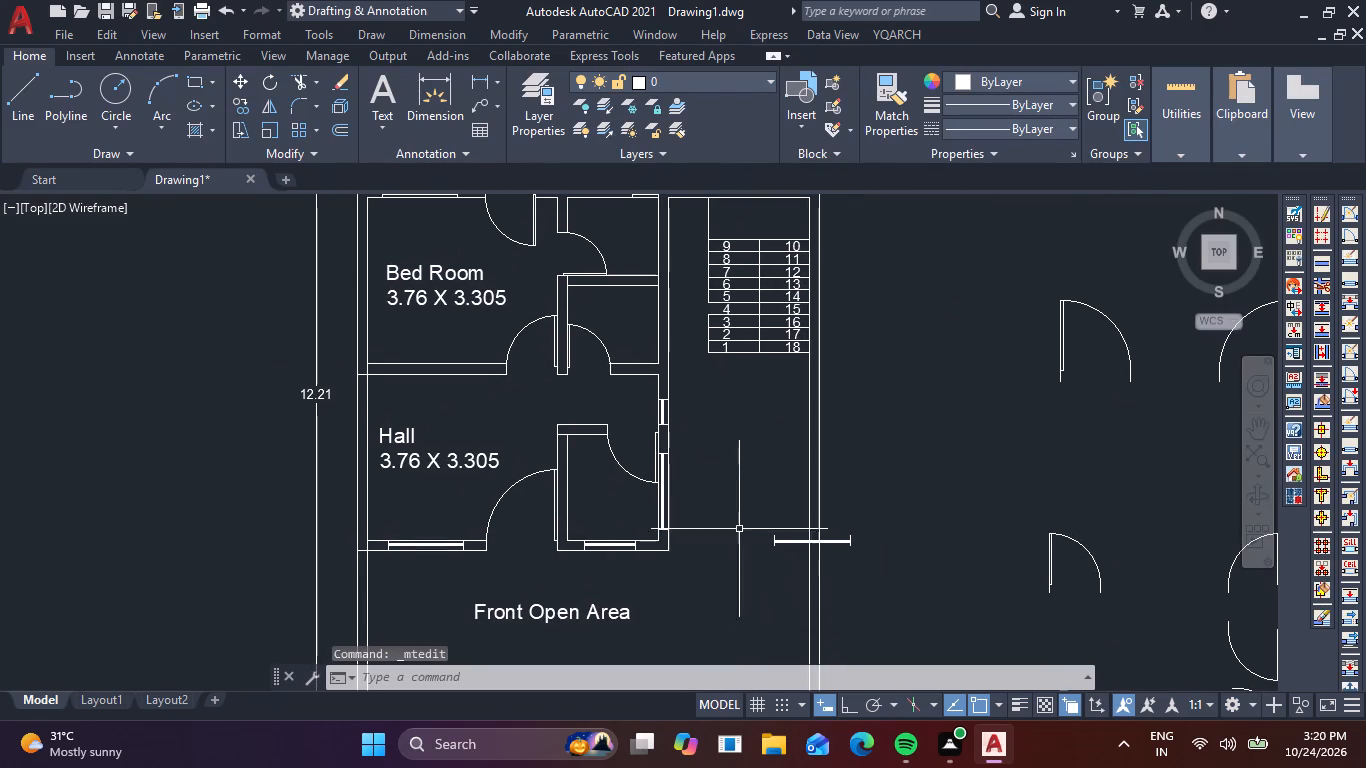
drag(736, 498, 747, 499)
click(886, 553)
key(Delete)
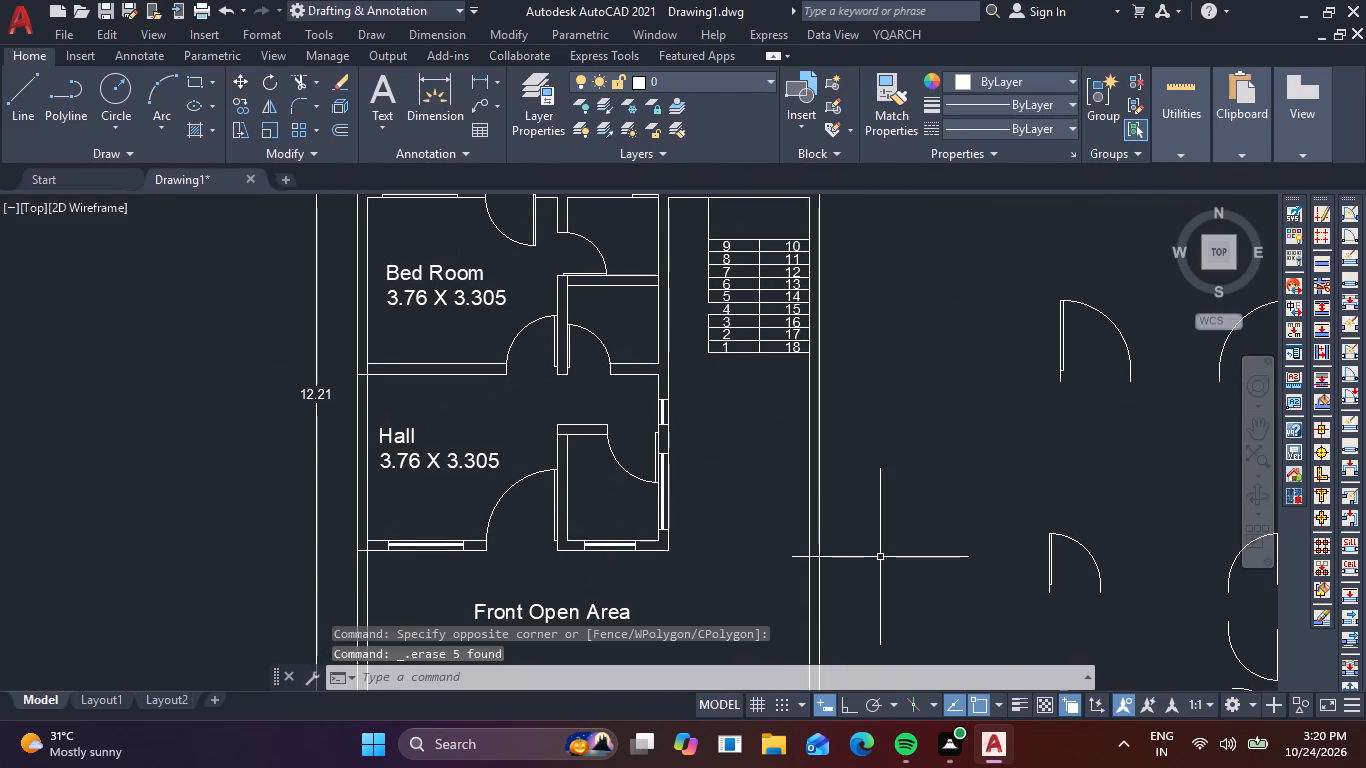
Erase all the spare door symbols standing outside the floor plan on its right side.
scroll(915, 544, down, 2)
middle_drag(915, 544, 866, 495)
click(890, 347)
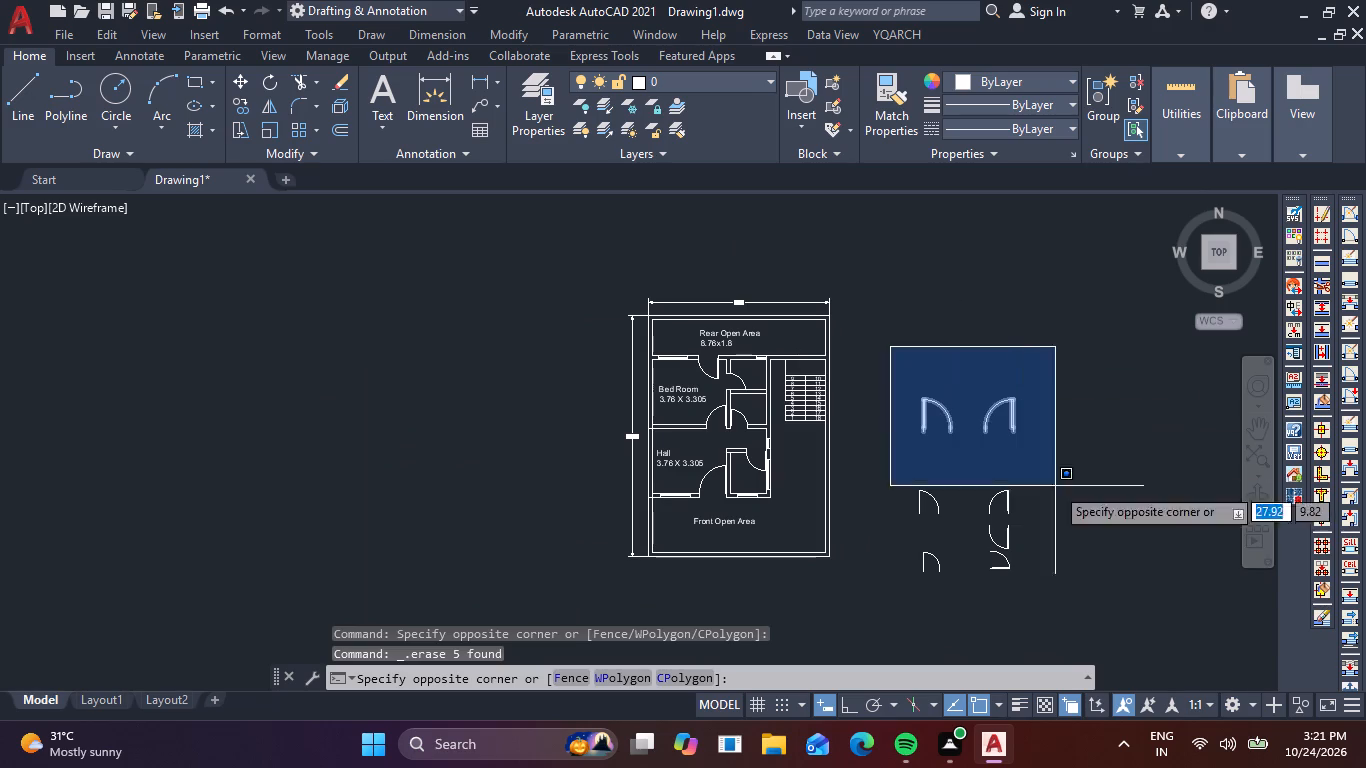
click(1069, 629)
key(Delete)
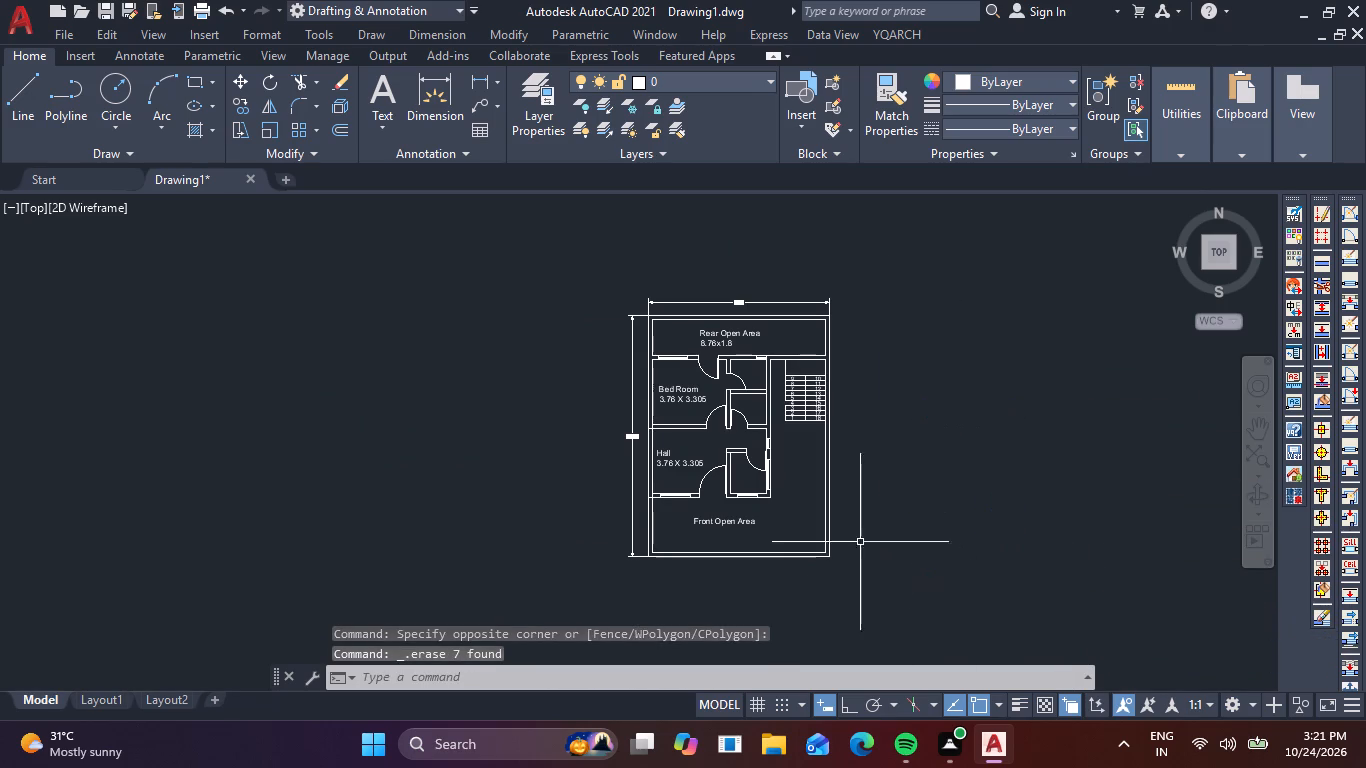
Copy the Bed Room label into the open space below the stairs.
scroll(756, 431, up, 3)
scroll(829, 463, down, 1)
middle_drag(674, 455, 686, 498)
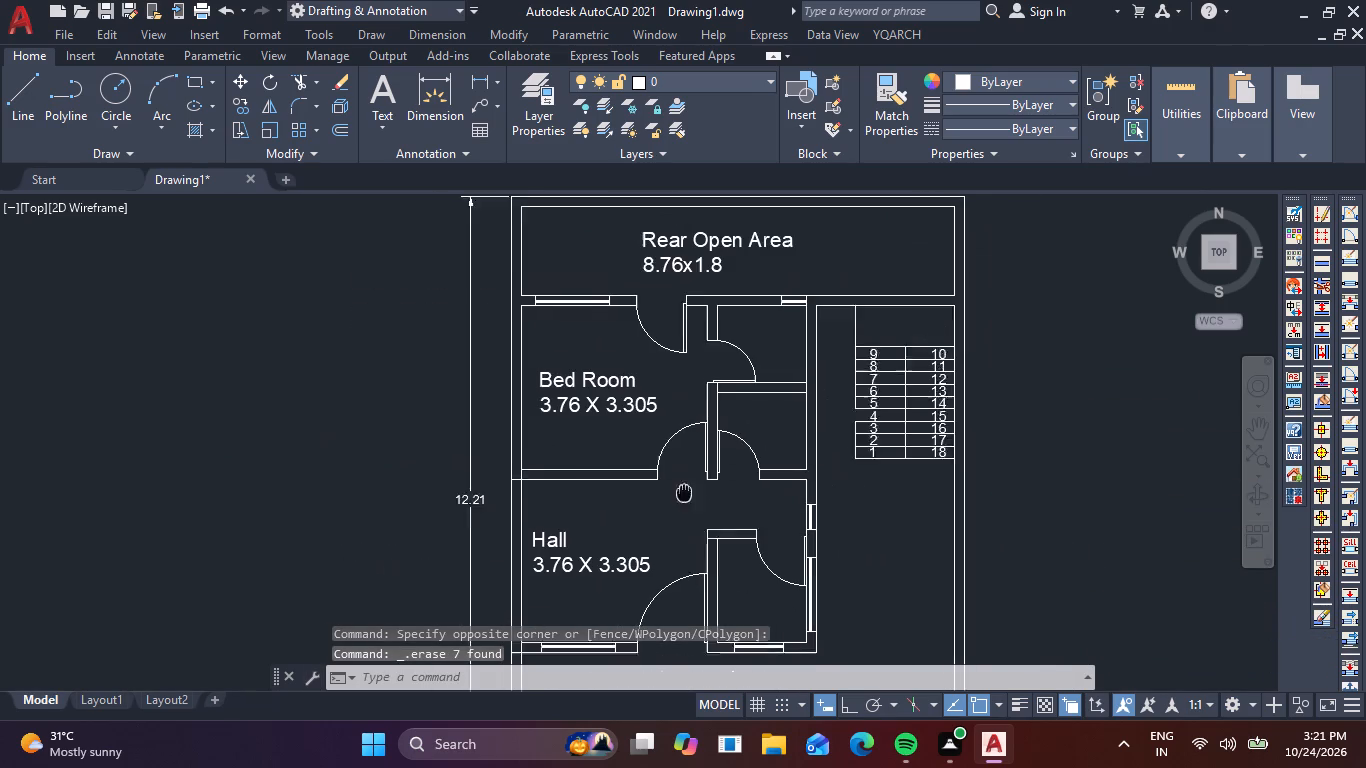
middle_drag(686, 498, 703, 554)
click(619, 476)
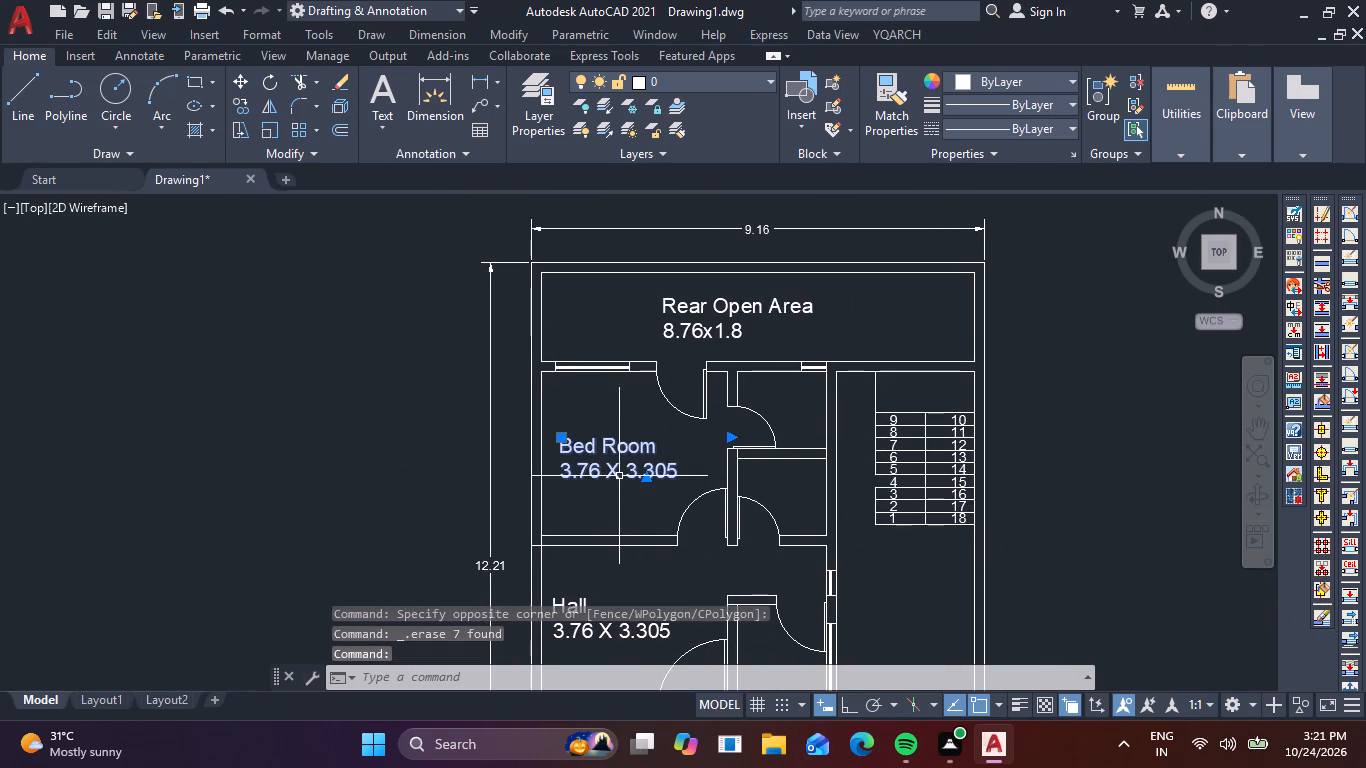
text(co)
key(space)
click(619, 476)
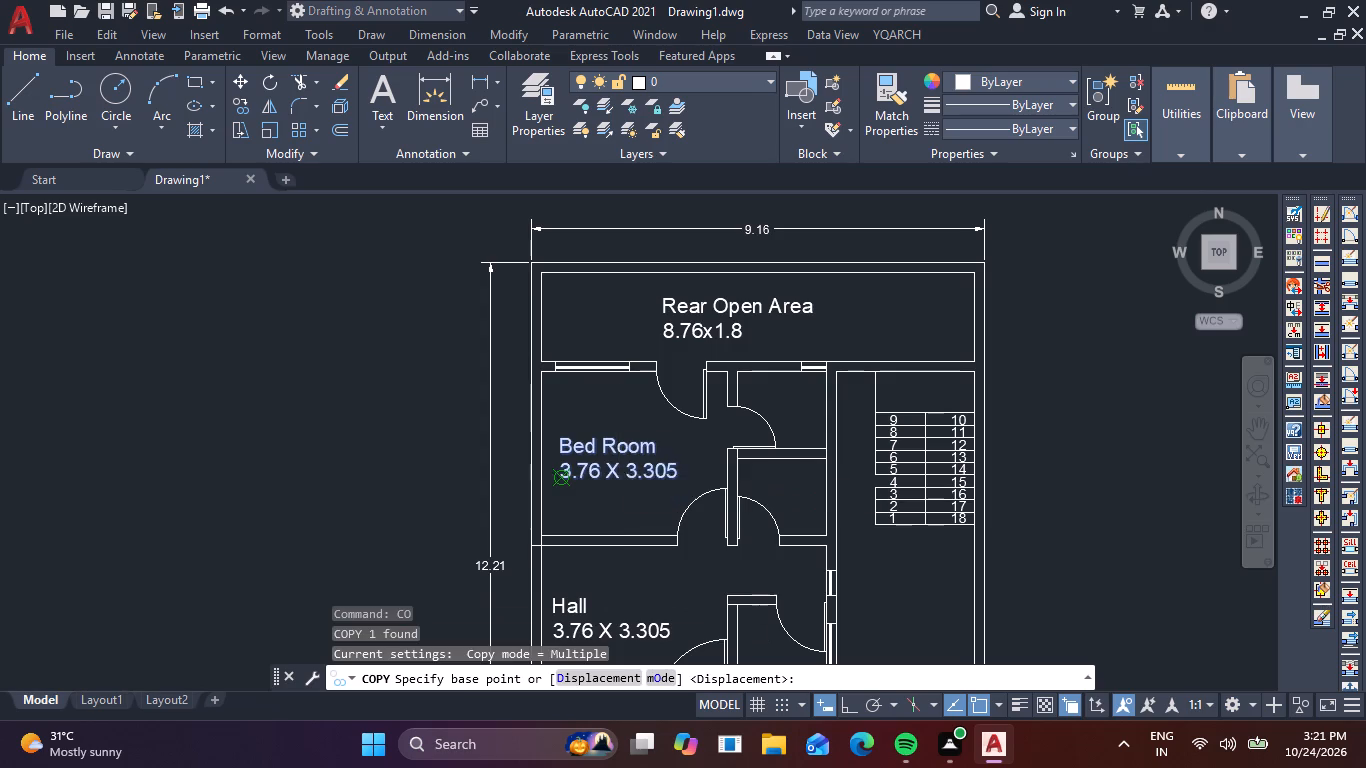
middle_drag(848, 566, 775, 481)
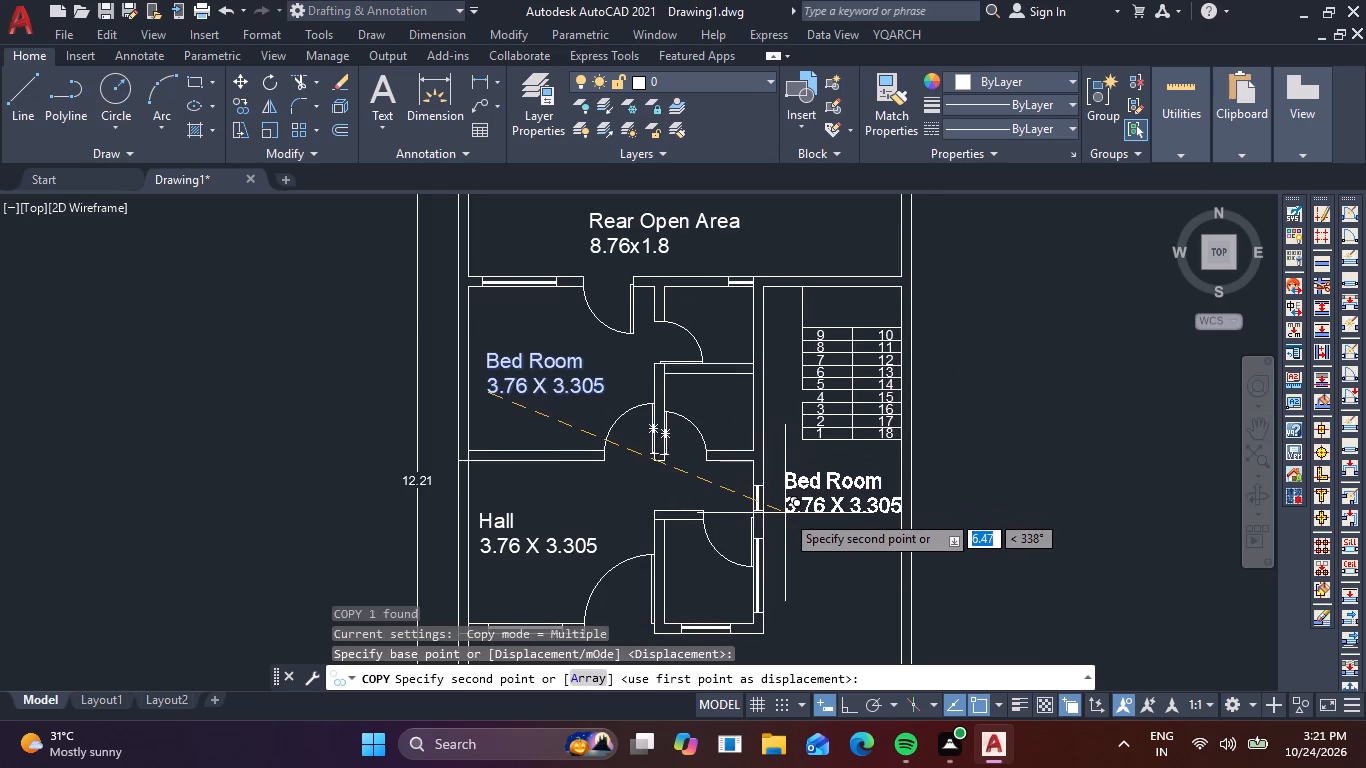
click(782, 526)
key(Escape)
Replace both lines of the copied Bed Room label below the stairs with "Kitchen".
scroll(811, 525, up, 2)
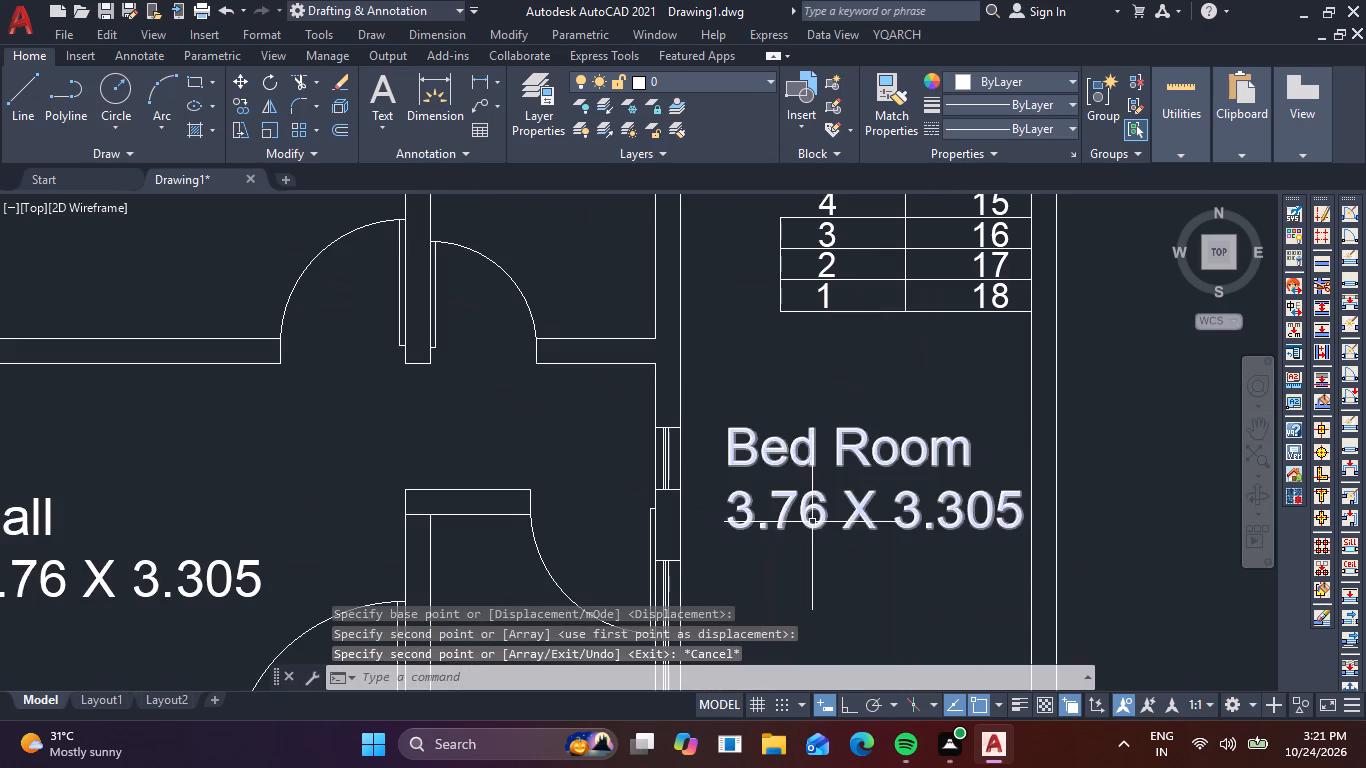
double_click(812, 513)
click(1040, 505)
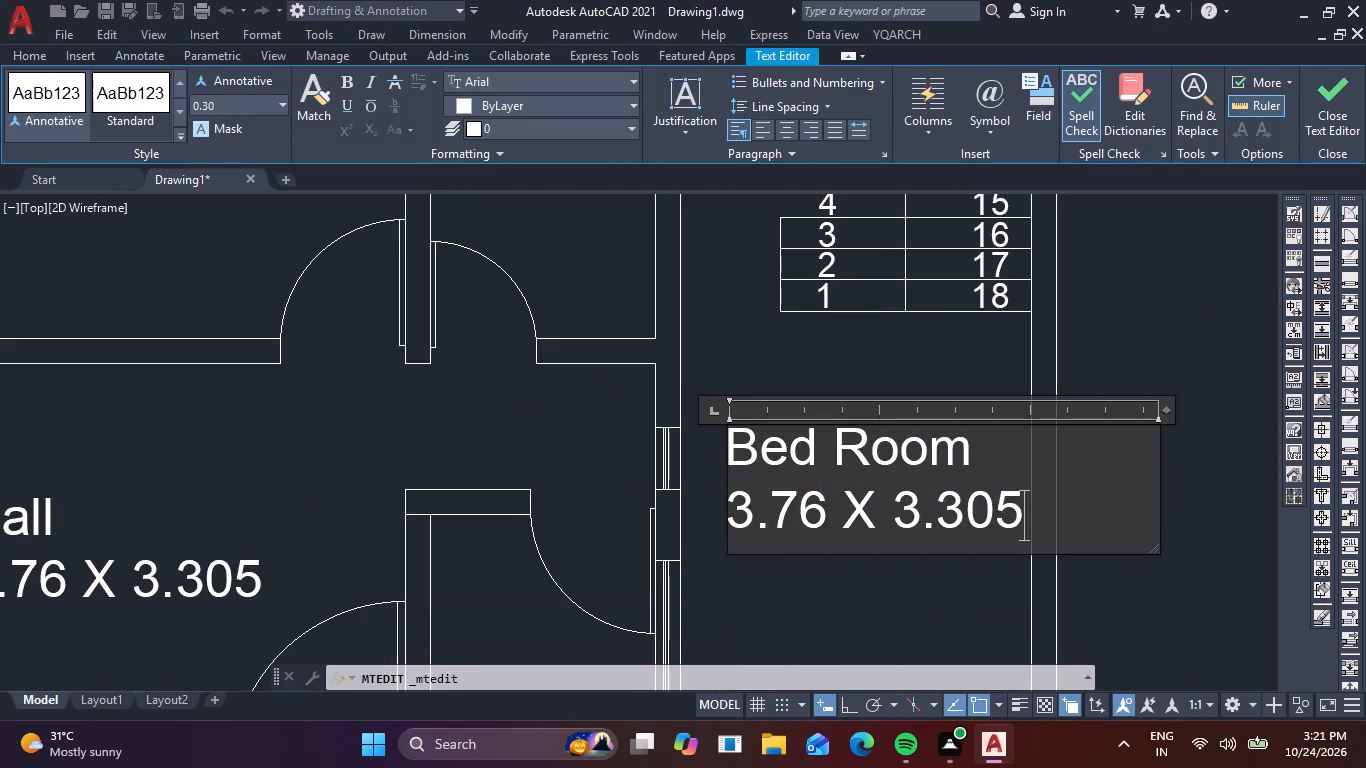
key(BackSpace)
key(BackSpace)
key(BackSpace)
key(BackSpace)
key(BackSpace)
key(BackSpace)
key(BackSpace)
key(BackSpace)
key(BackSpace)
key(BackSpace)
key(BackSpace)
key(BackSpace)
key(BackSpace)
key(BackSpace)
key(BackSpace)
key(BackSpace)
key(BackSpace)
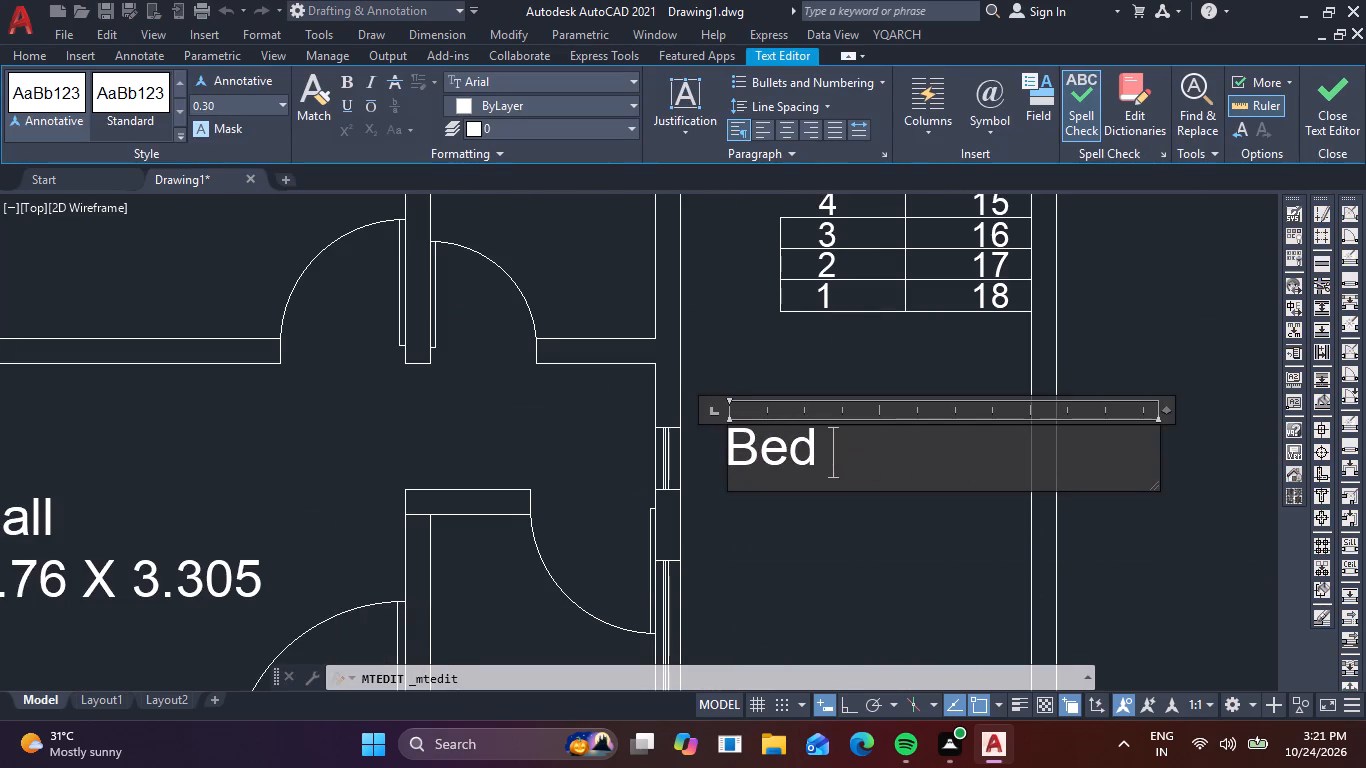
key(BackSpace)
key(BackSpace)
key(BackSpace)
key(BackSpace)
text(kitchen)
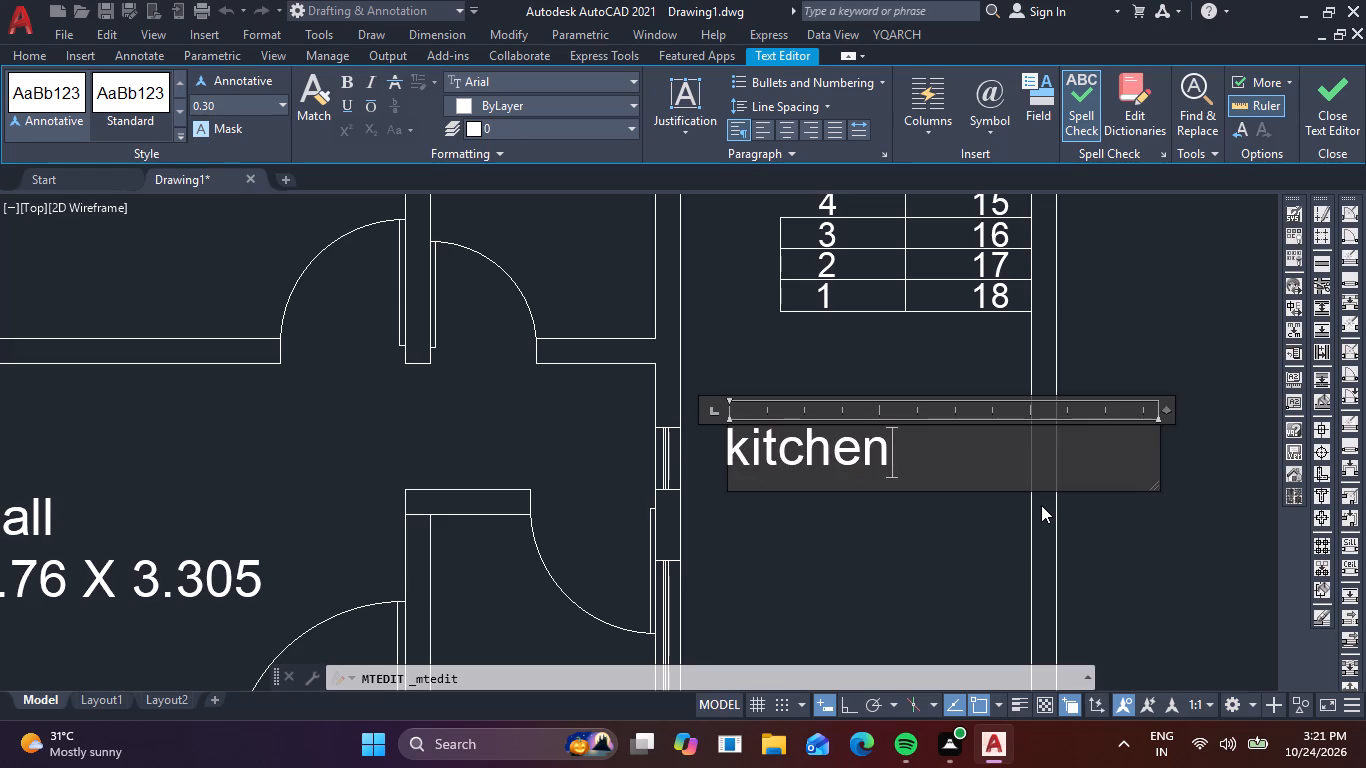
key(Left)
key(Left)
key(Left)
key(Left)
key(Left)
key(Left)
key(BackSpace)
key(shift+k)
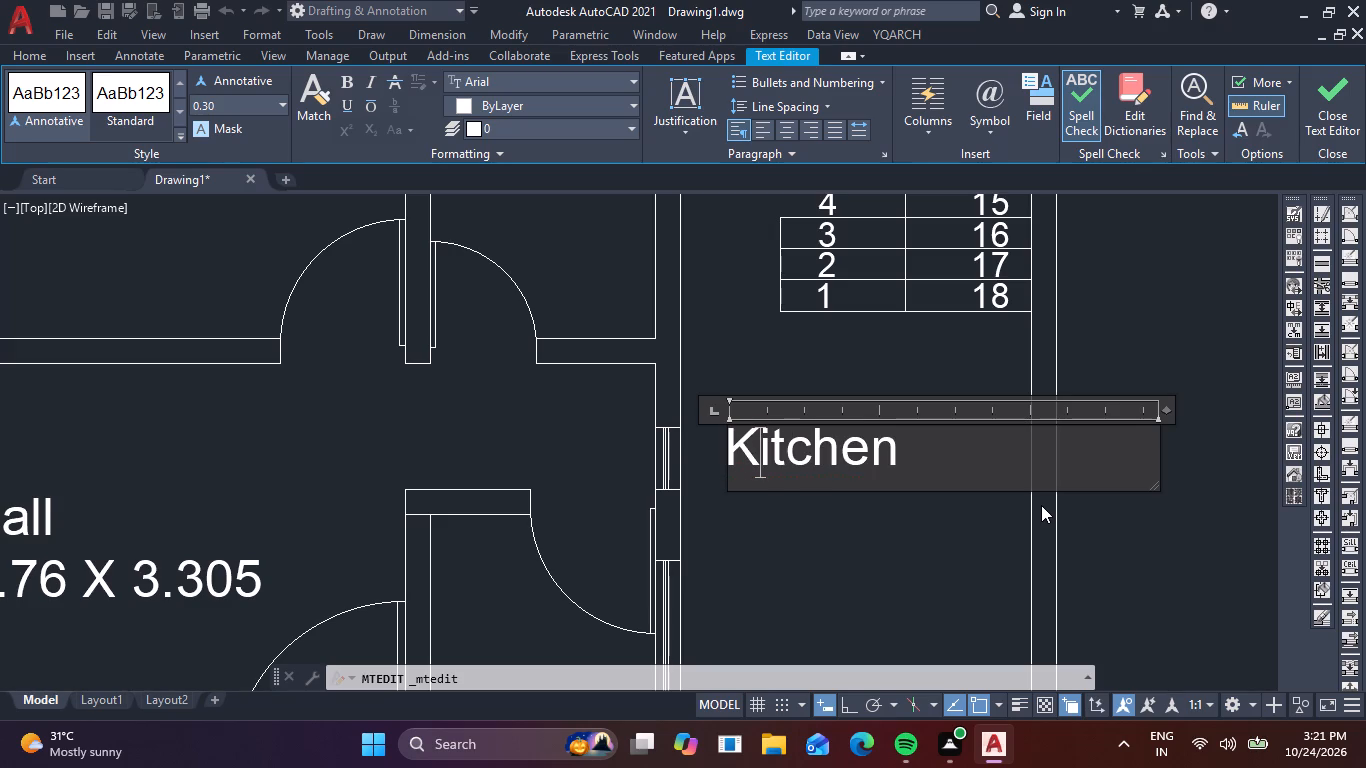
key(Right)
key(Right)
key(Right)
key(Right)
key(Right)
key(Right)
Add the size "1.80 X 2.80" as a second line under Kitchen.
key(Return)
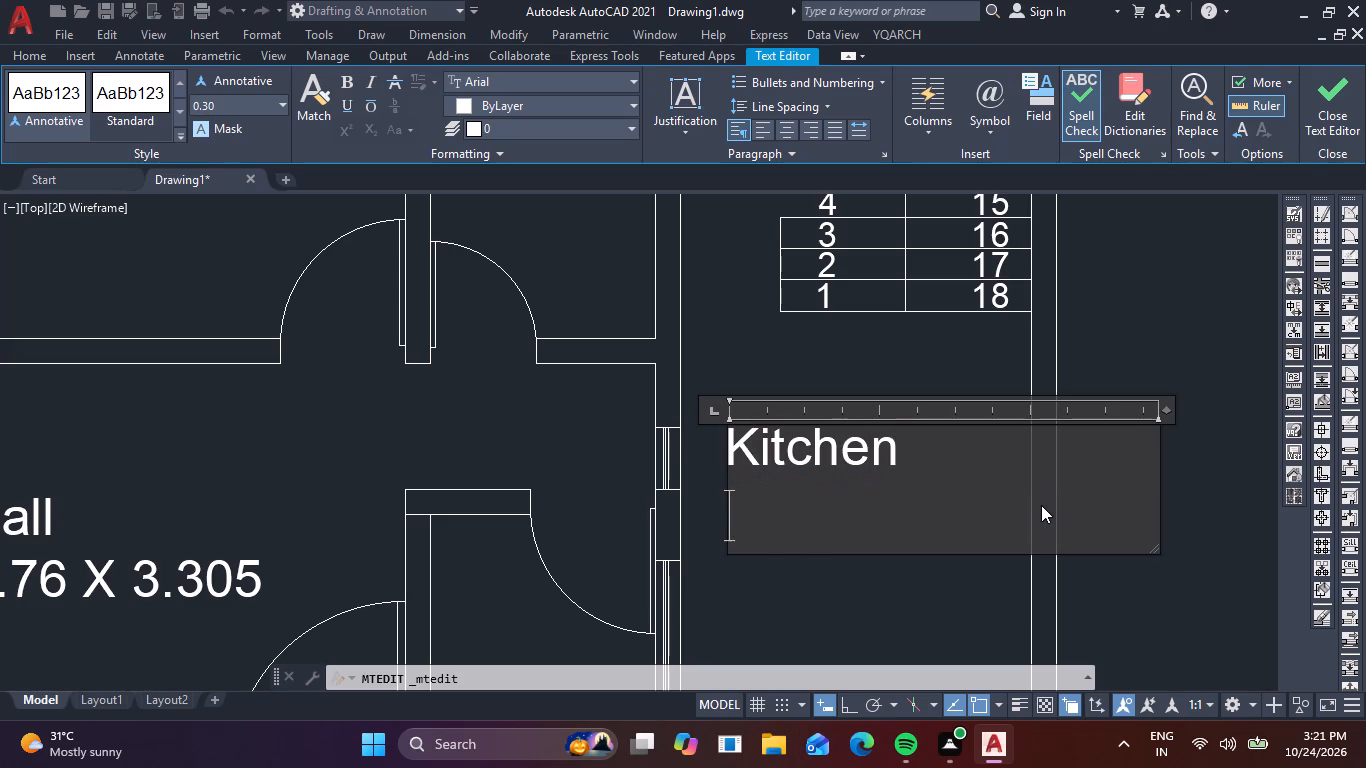
text(1.)
text(80)
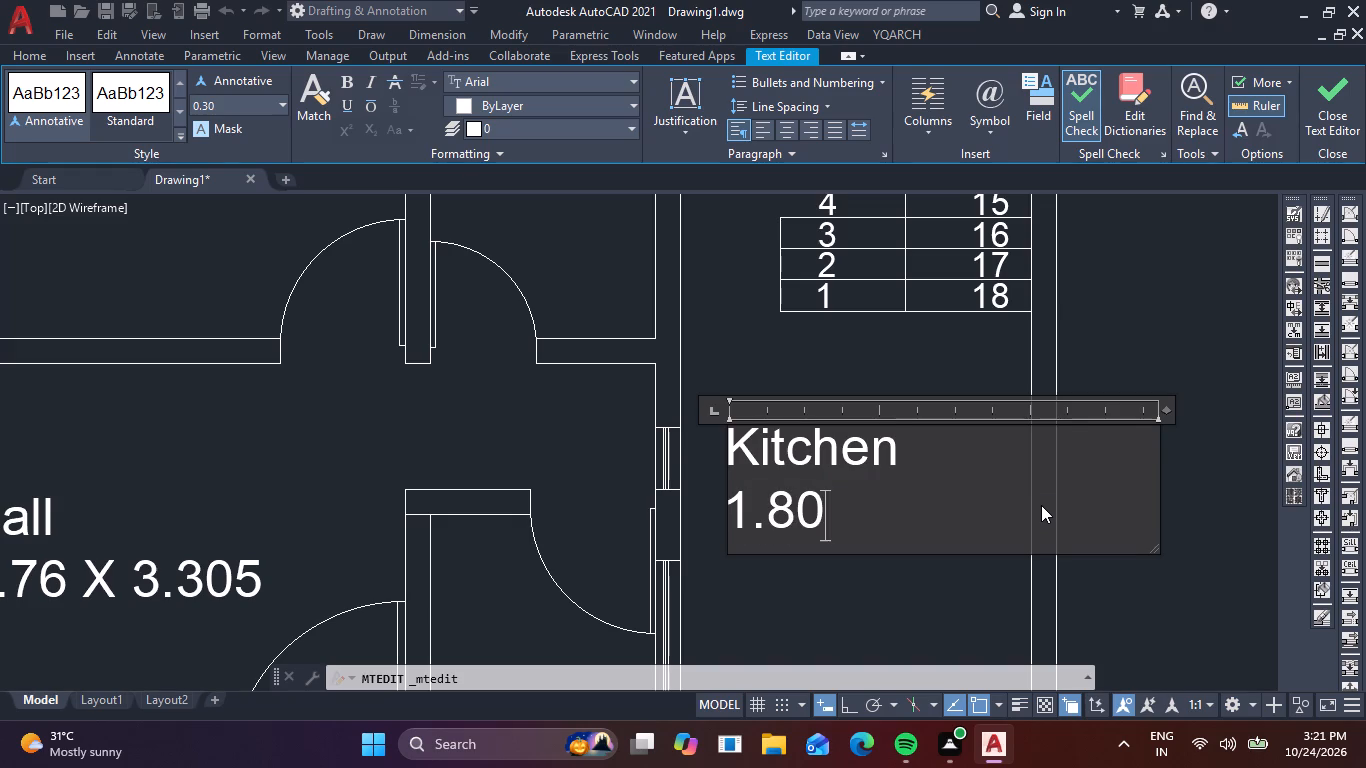
key(space)
text(X)
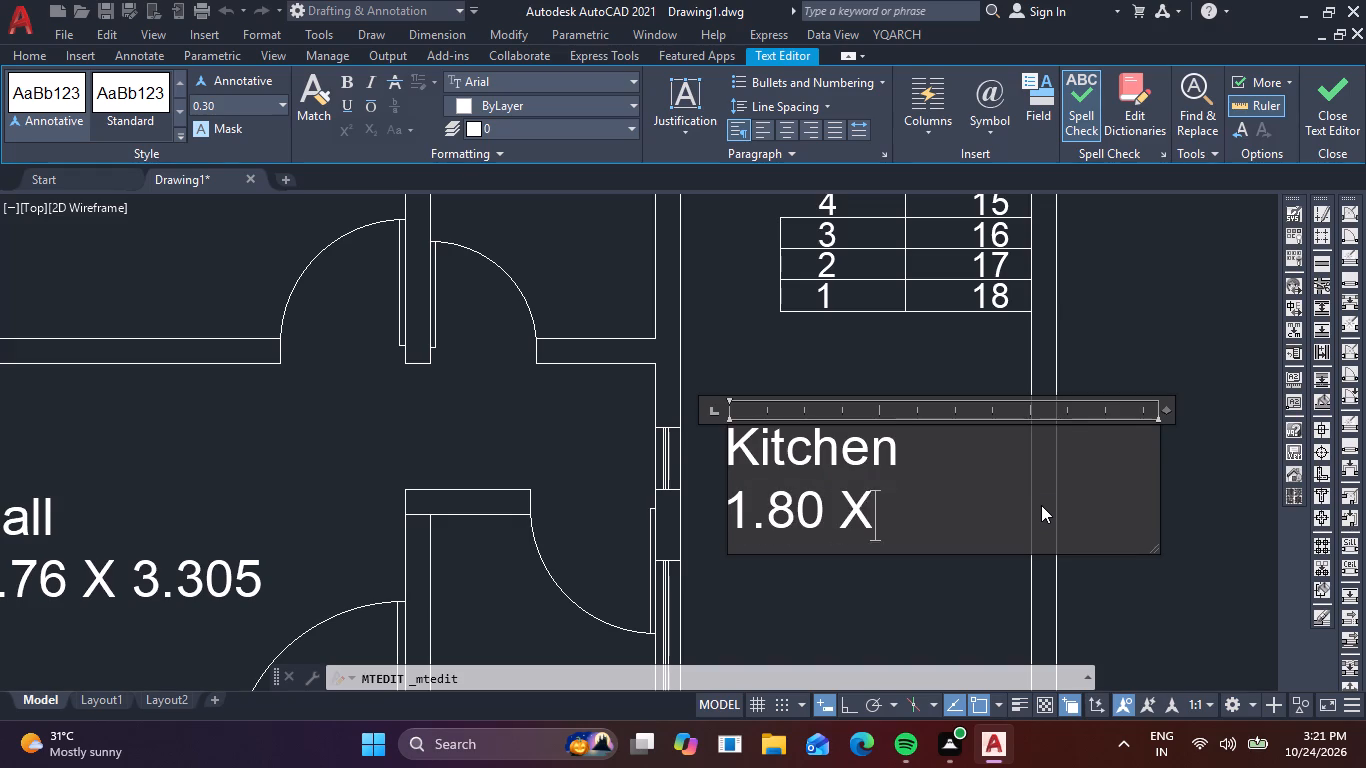
key(space)
text(2.)
text(80)
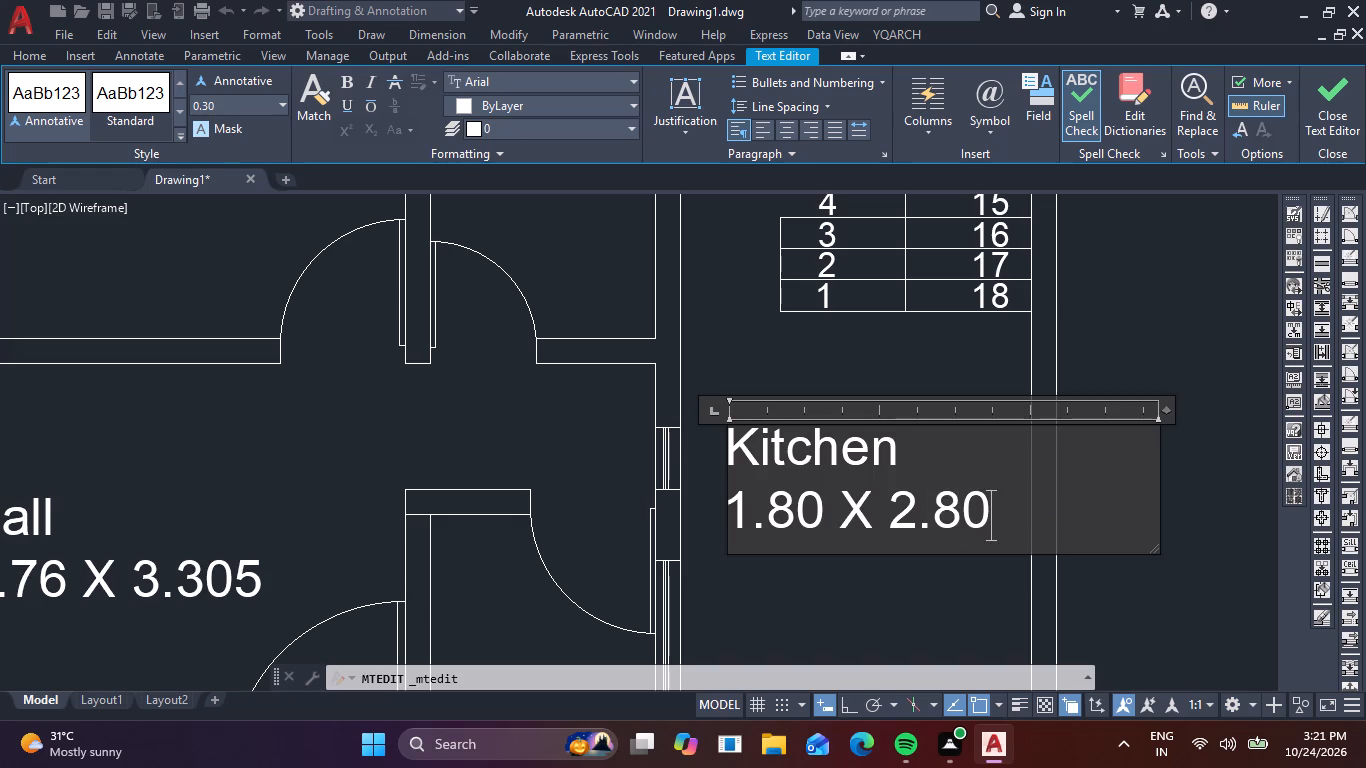
Set the text height of both Kitchen label lines to 0.20 and finish editing.
drag(1031, 526, 678, 440)
click(261, 104)
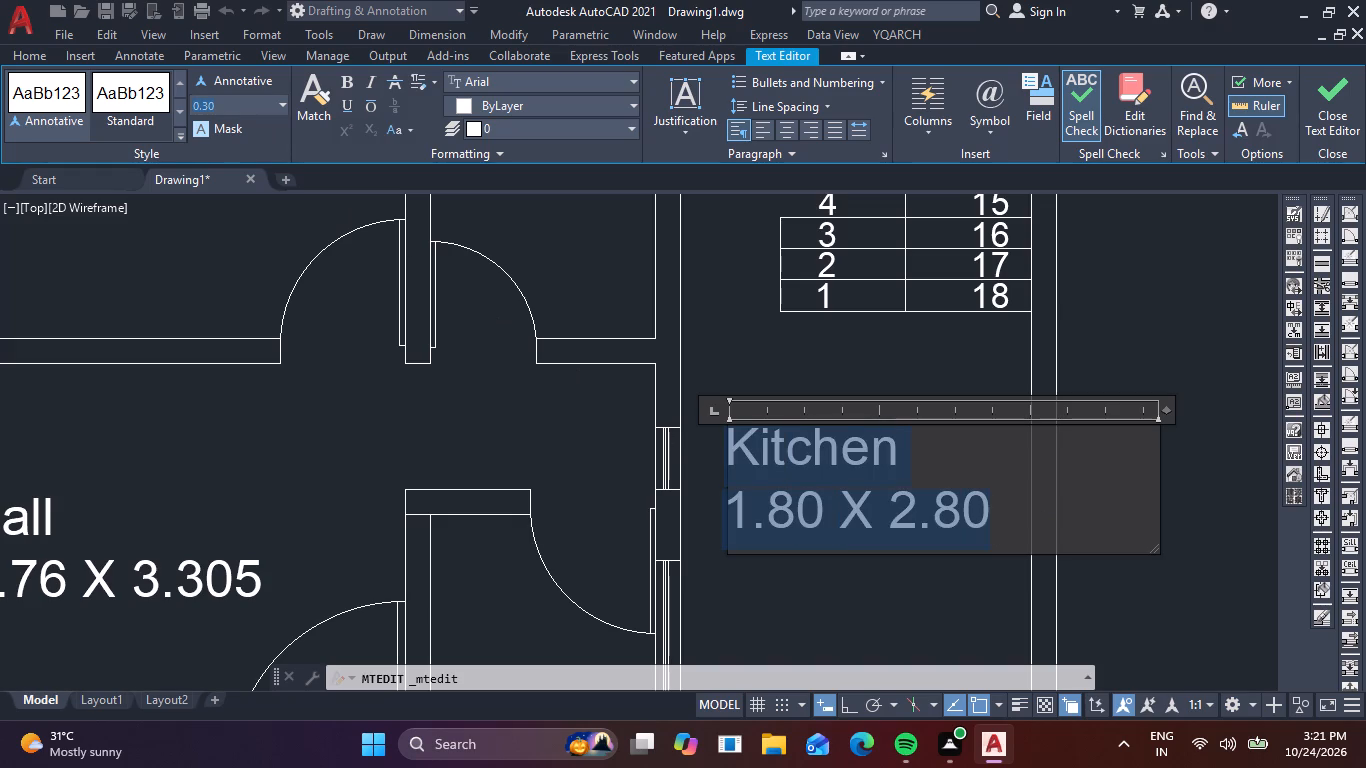
key(period)
text(20)
key(Return)
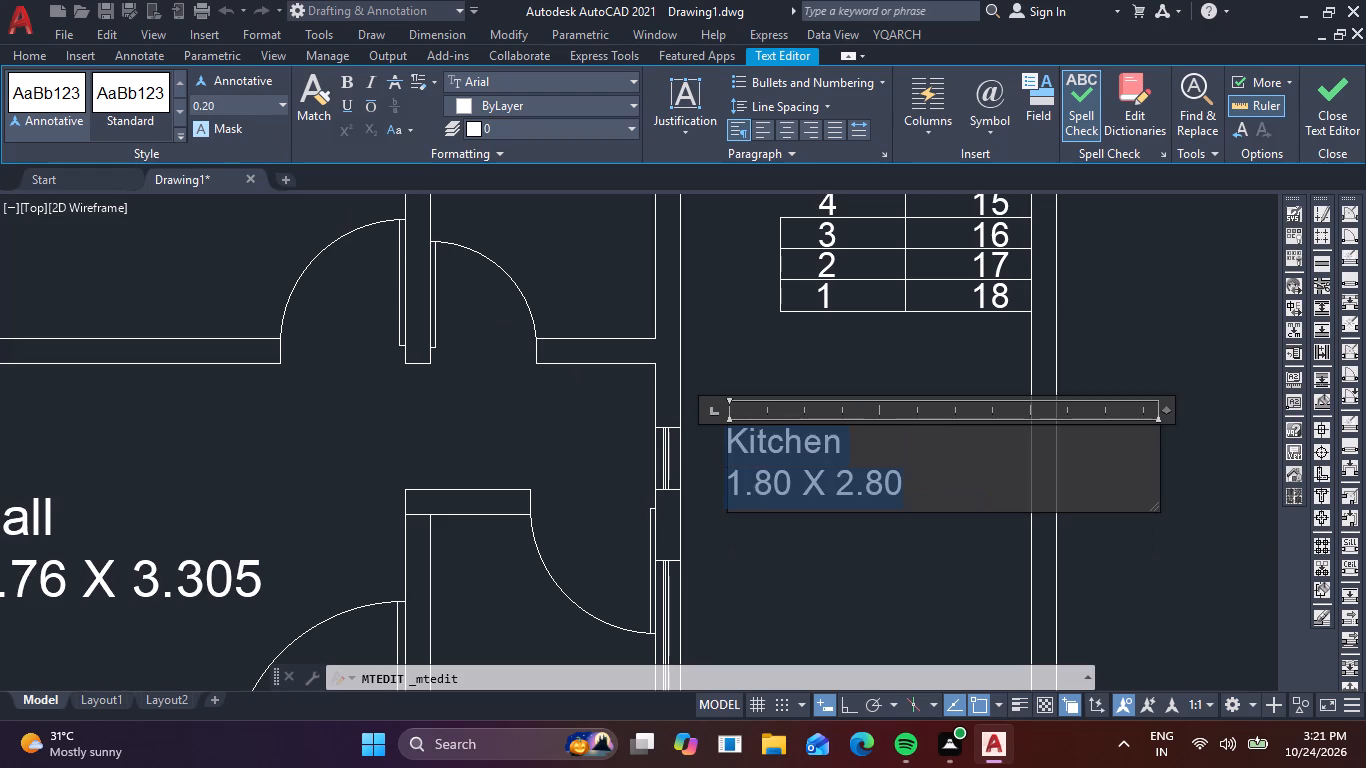
click(905, 588)
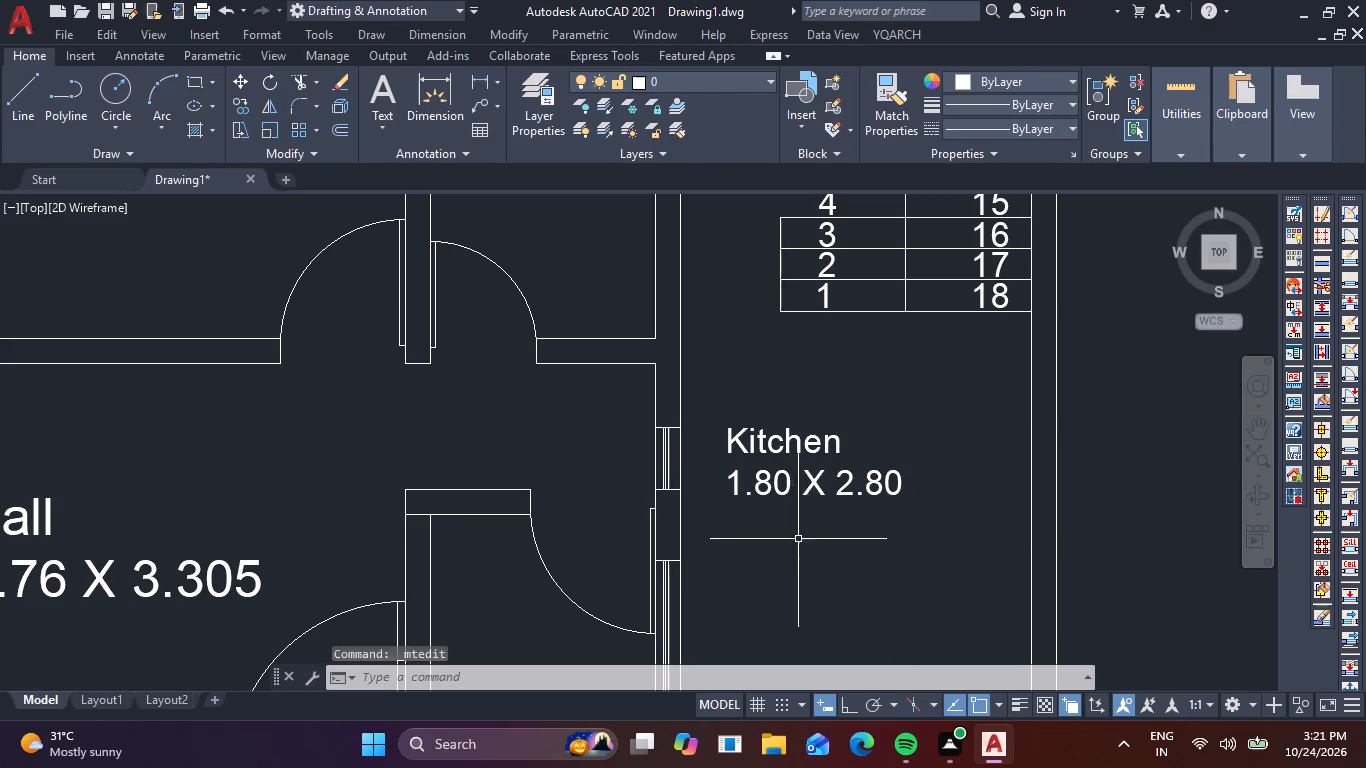
Narrow the Kitchen label's text frame to just beyond its text.
click(774, 492)
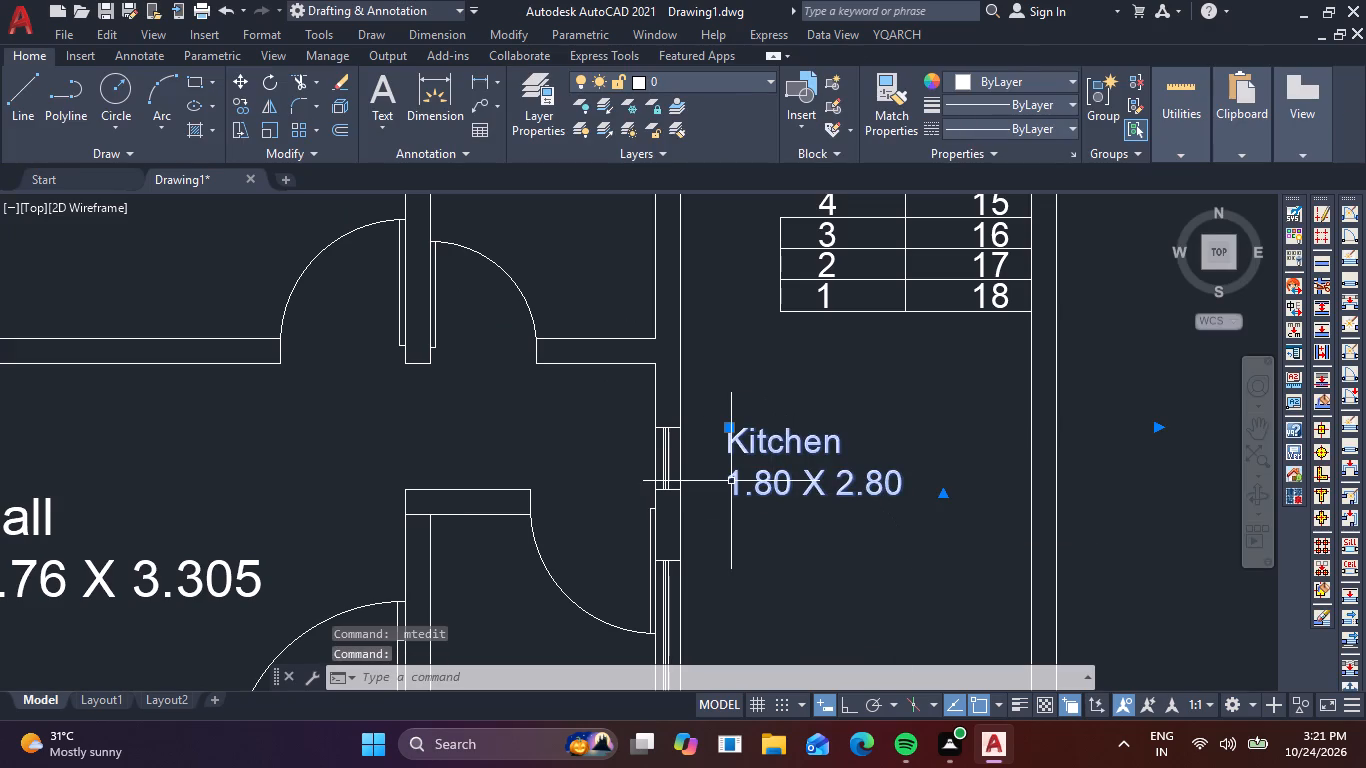
drag(1157, 428, 1130, 433)
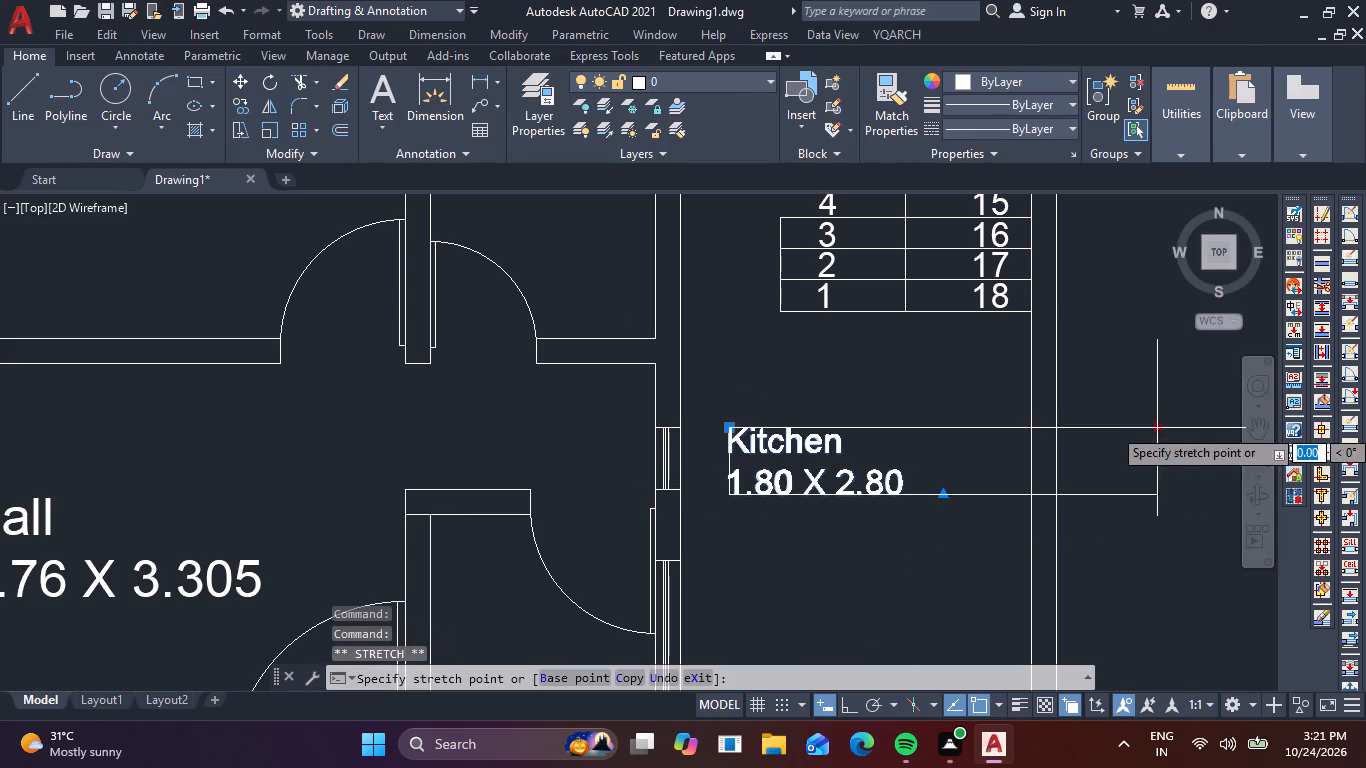
drag(1130, 433, 910, 440)
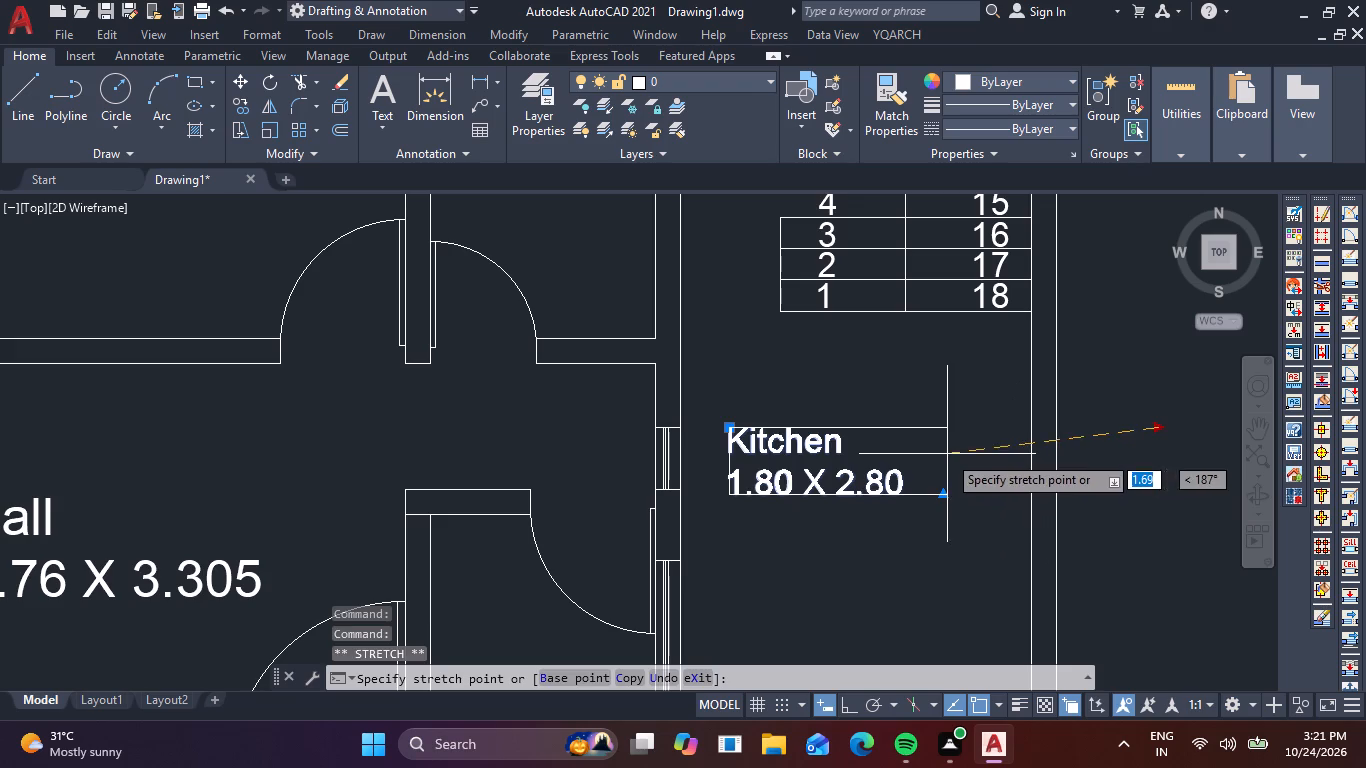
click(947, 454)
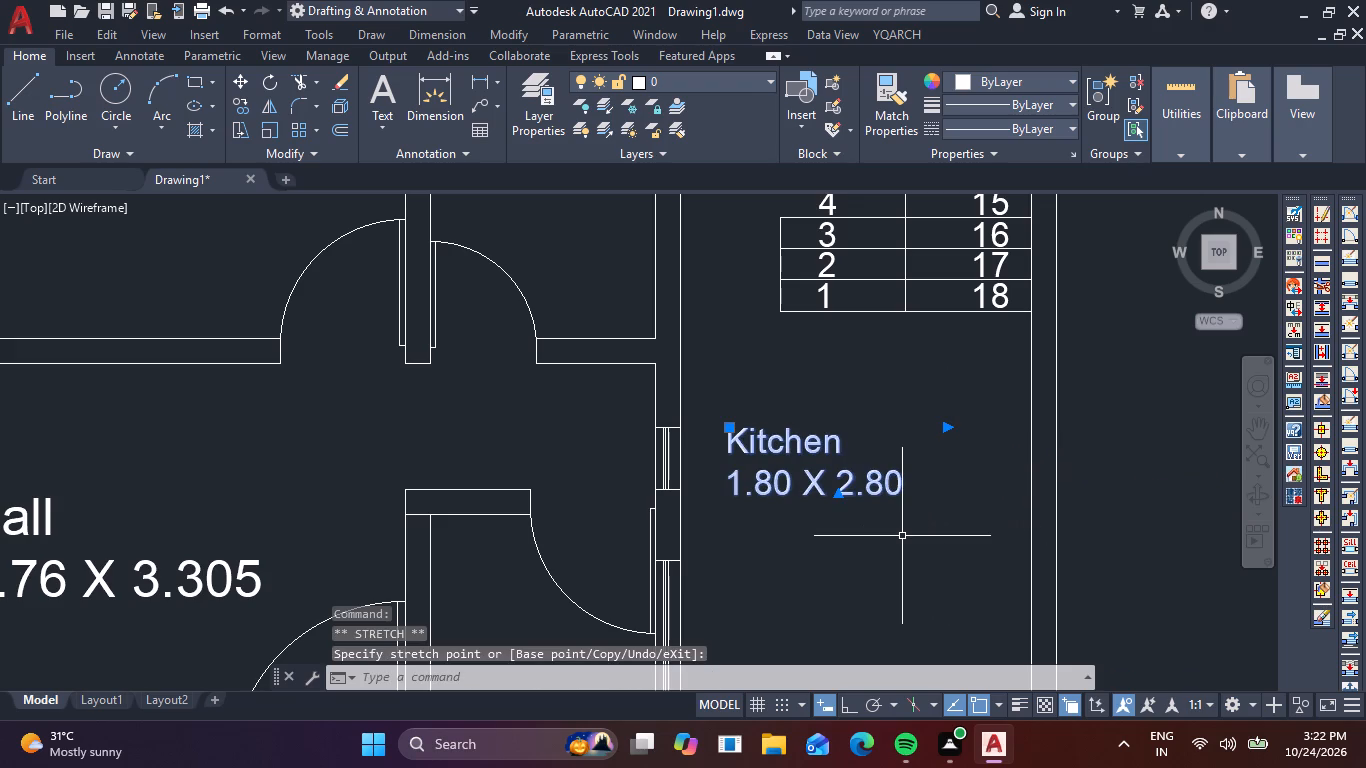
Copy the Kitchen label into the three small rooms beside the Hall and Bed Room, one copy in each.
text(co)
key(space)
click(798, 462)
middle_drag(710, 549, 913, 284)
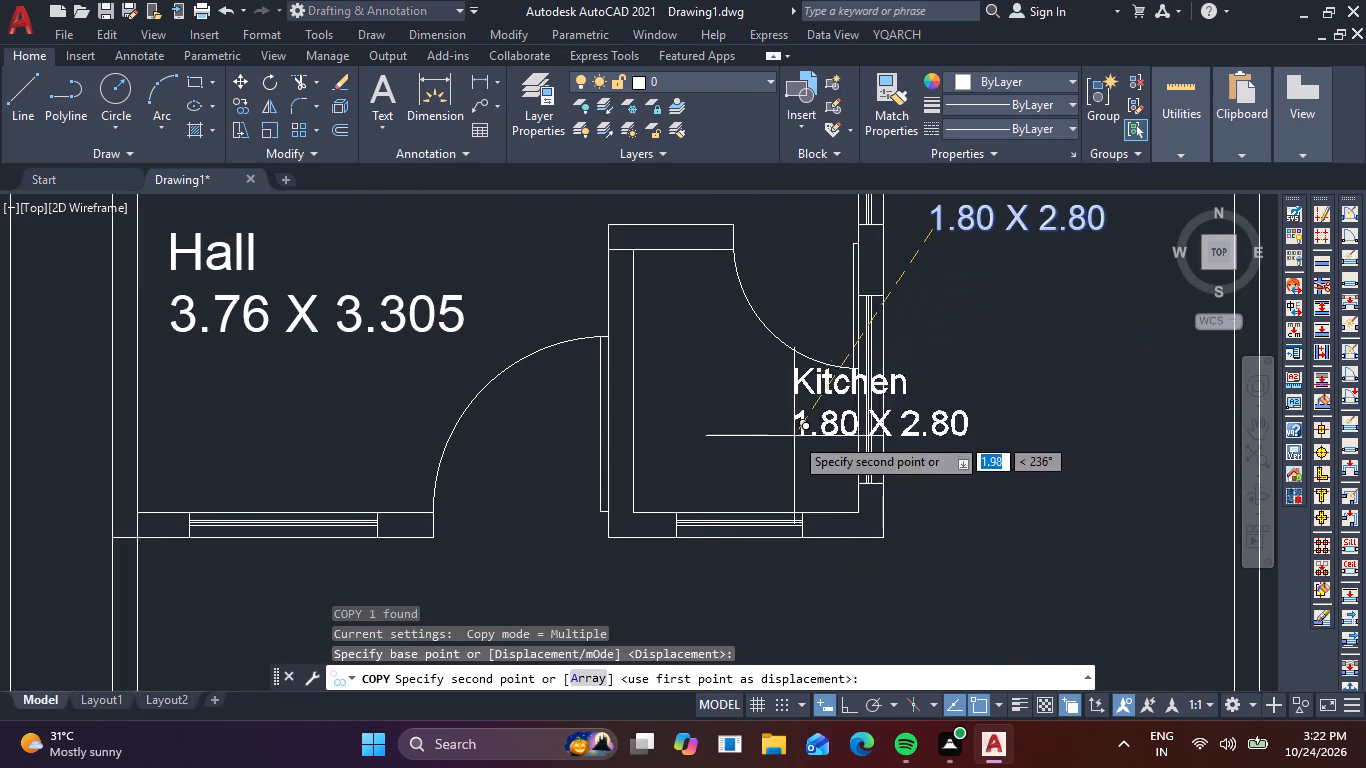
click(659, 457)
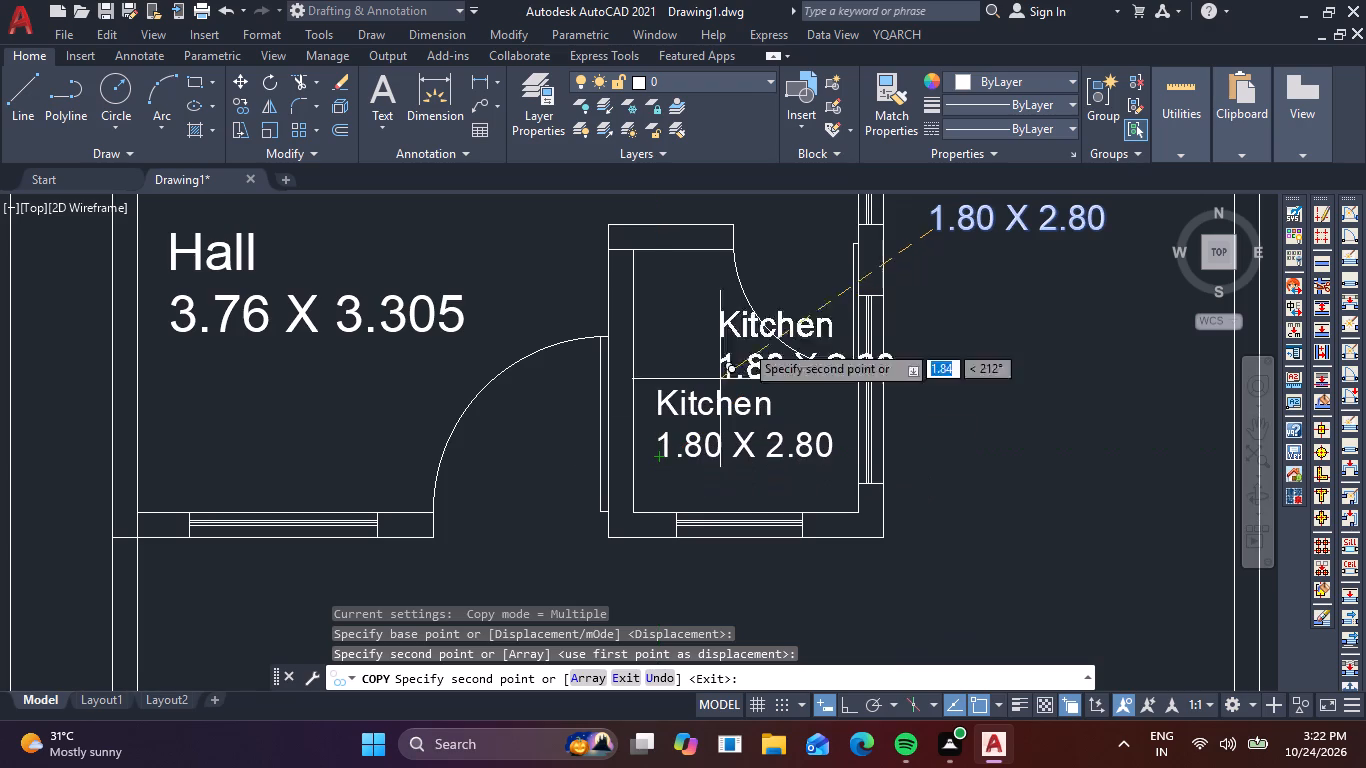
middle_drag(762, 355, 787, 667)
scroll(787, 642, down, 1)
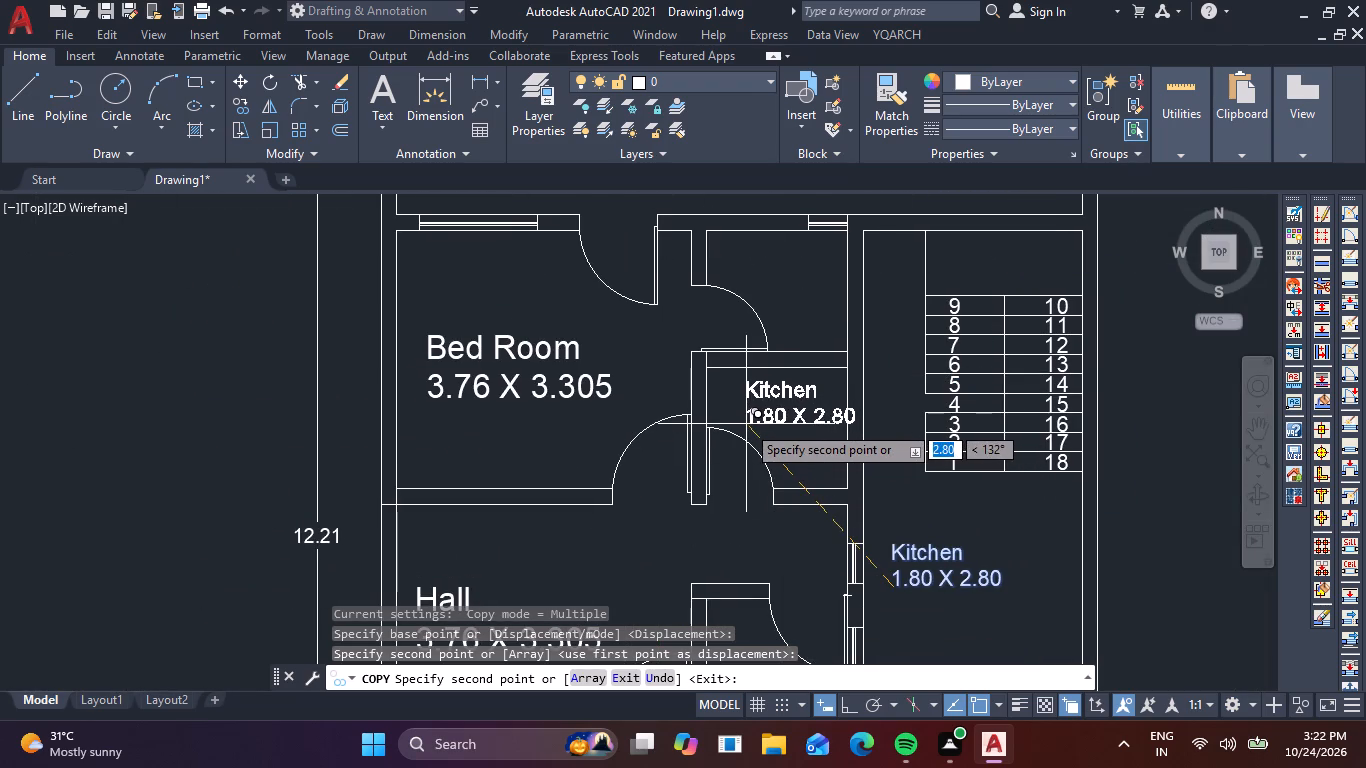
scroll(730, 423, up, 1)
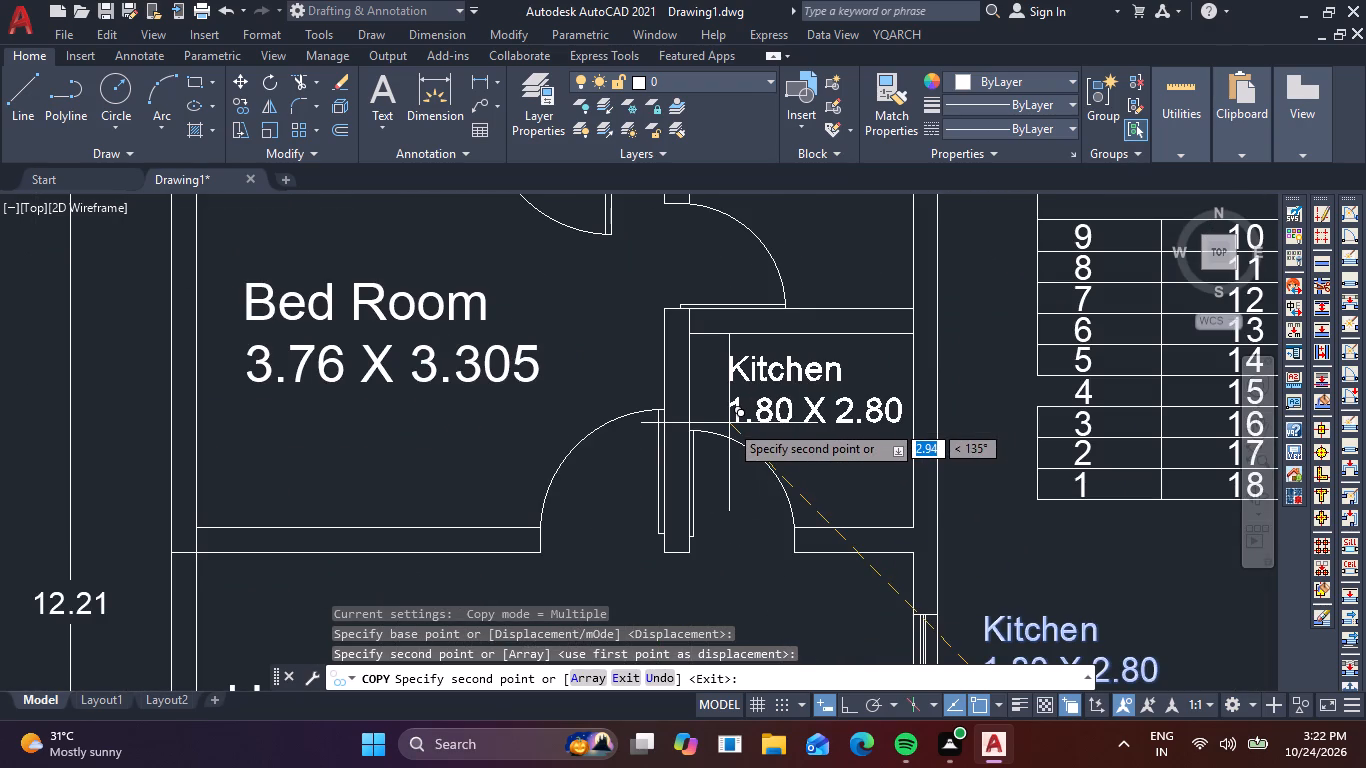
click(729, 423)
middle_drag(735, 457, 702, 736)
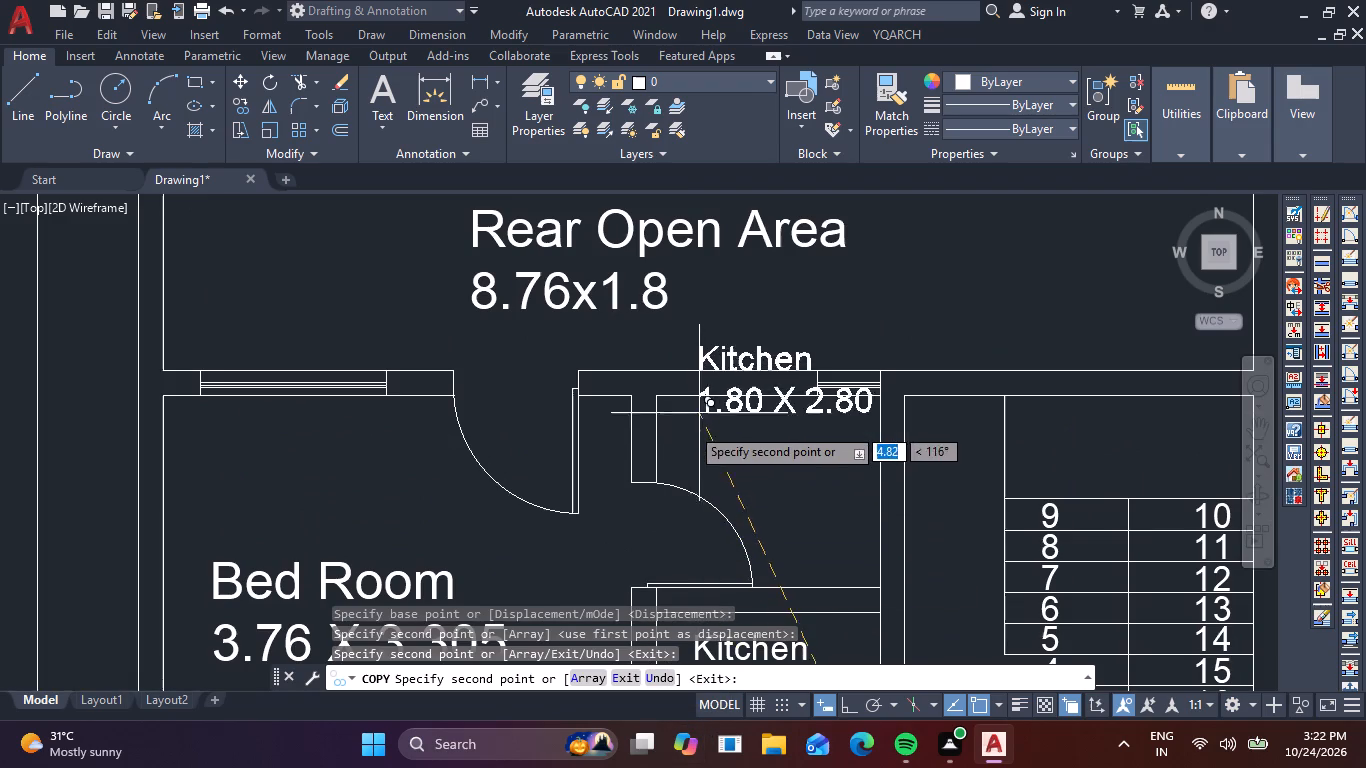
scroll(672, 478, up, 1)
click(692, 473)
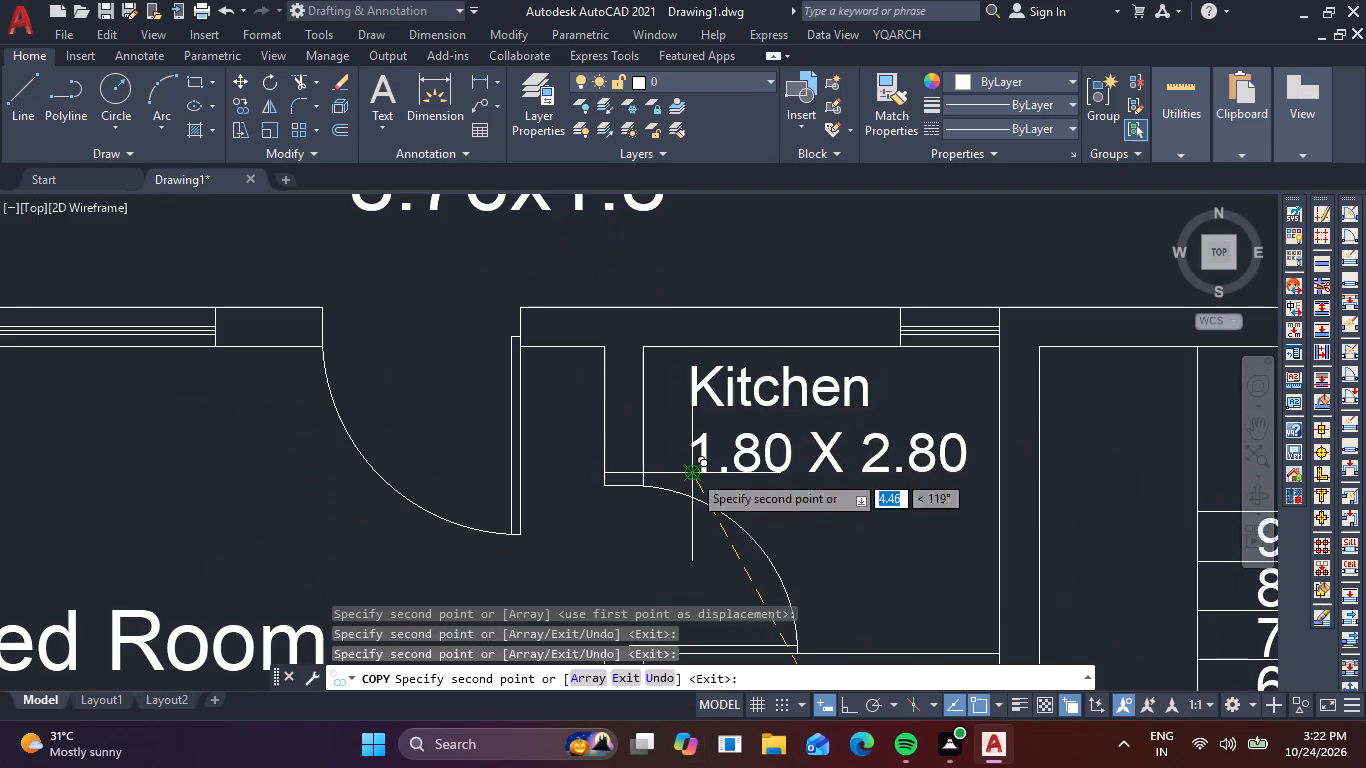
key(Escape)
Replace all text of the Kitchen label in the middle small room beside the Bed Room with "Toilet".
scroll(943, 565, down, 2)
middle_drag(945, 586, 923, 320)
scroll(970, 406, down, 1)
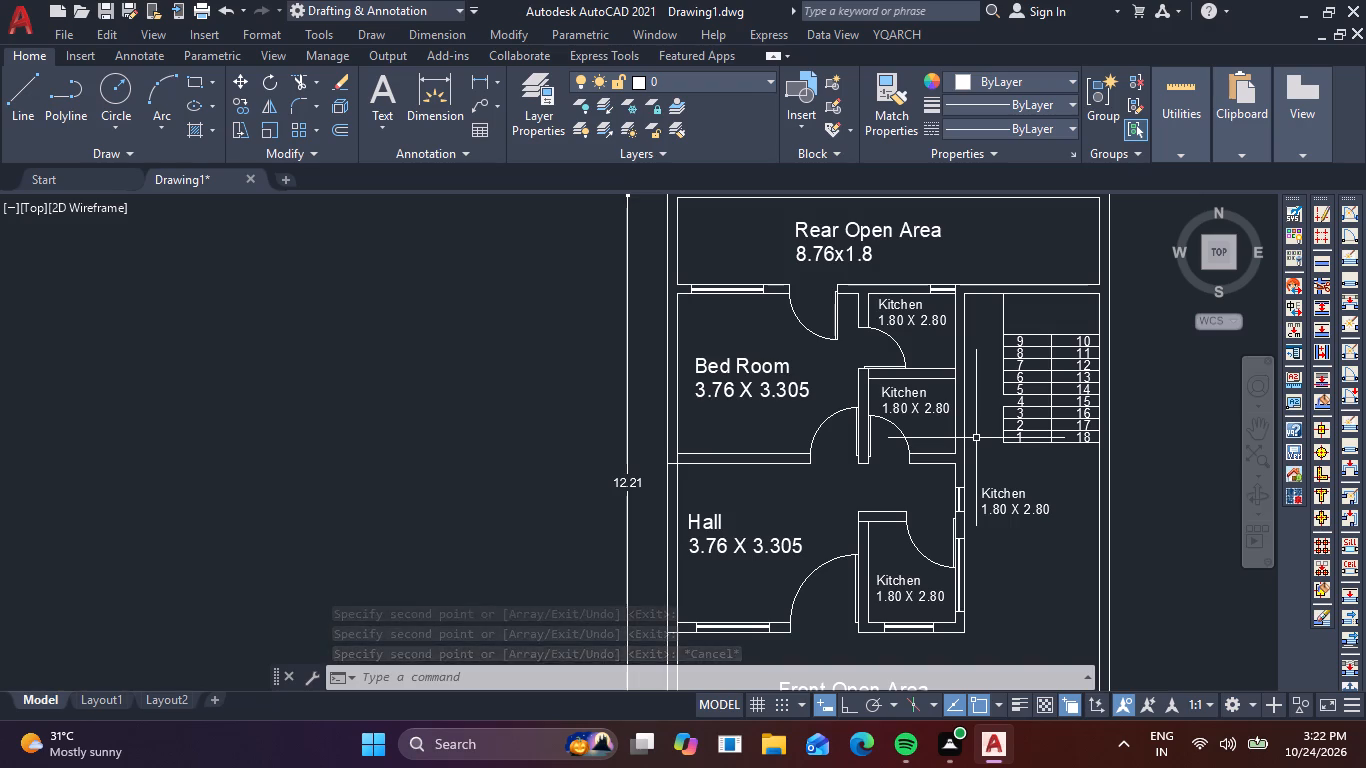
scroll(935, 434, up, 2)
double_click(940, 382)
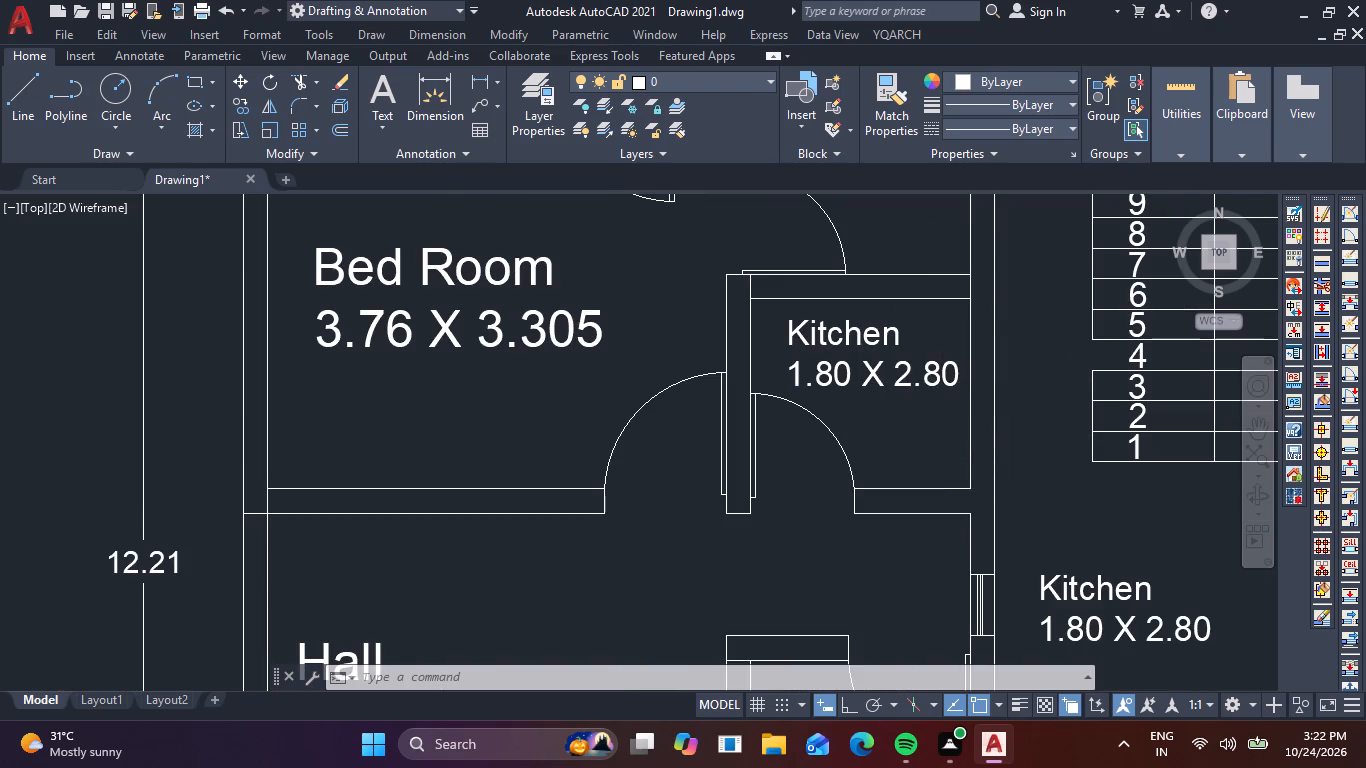
click(961, 382)
key(BackSpace)
key(BackSpace)
key(BackSpace)
key(BackSpace)
key(BackSpace)
key(BackSpace)
key(BackSpace)
key(BackSpace)
key(BackSpace)
key(BackSpace)
key(BackSpace)
key(BackSpace)
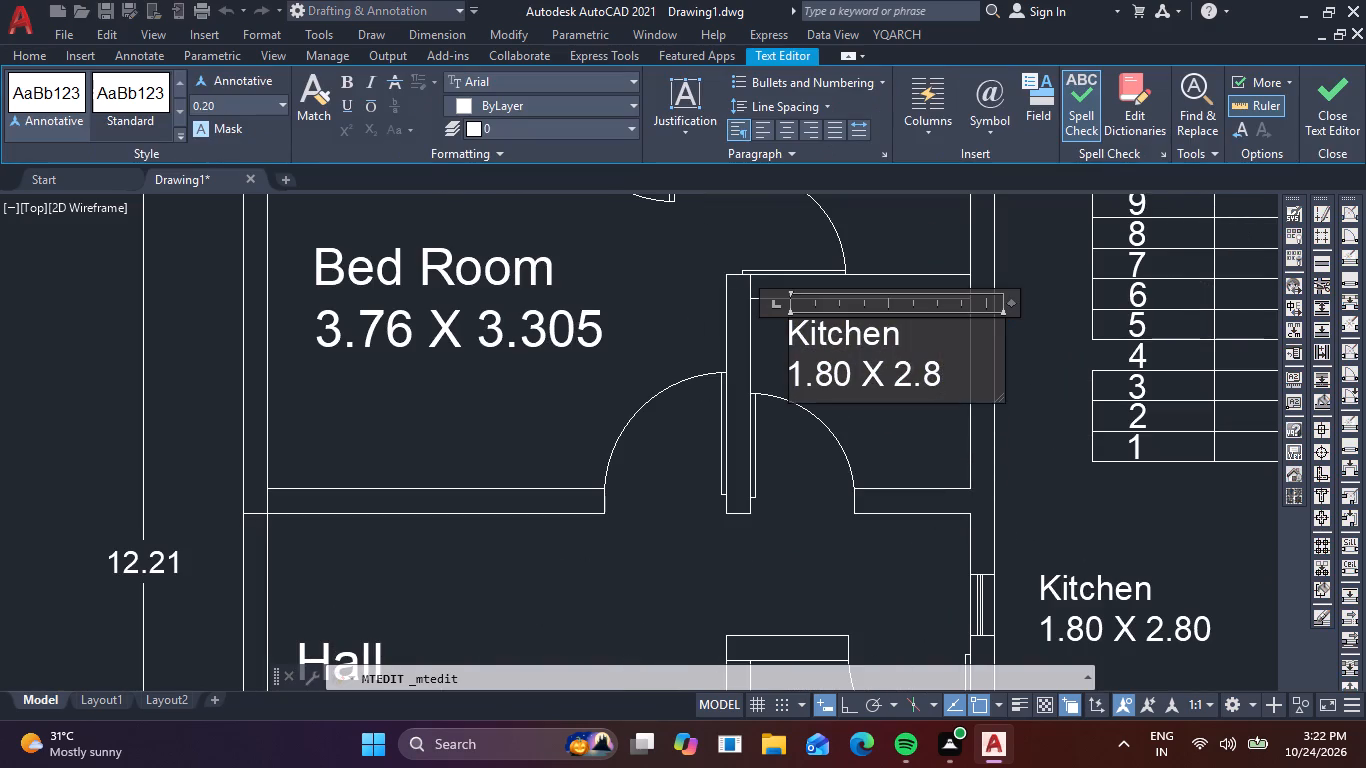
key(BackSpace)
key(BackSpace)
key(BackSpace)
key(BackSpace)
key(BackSpace)
key(BackSpace)
key(BackSpace)
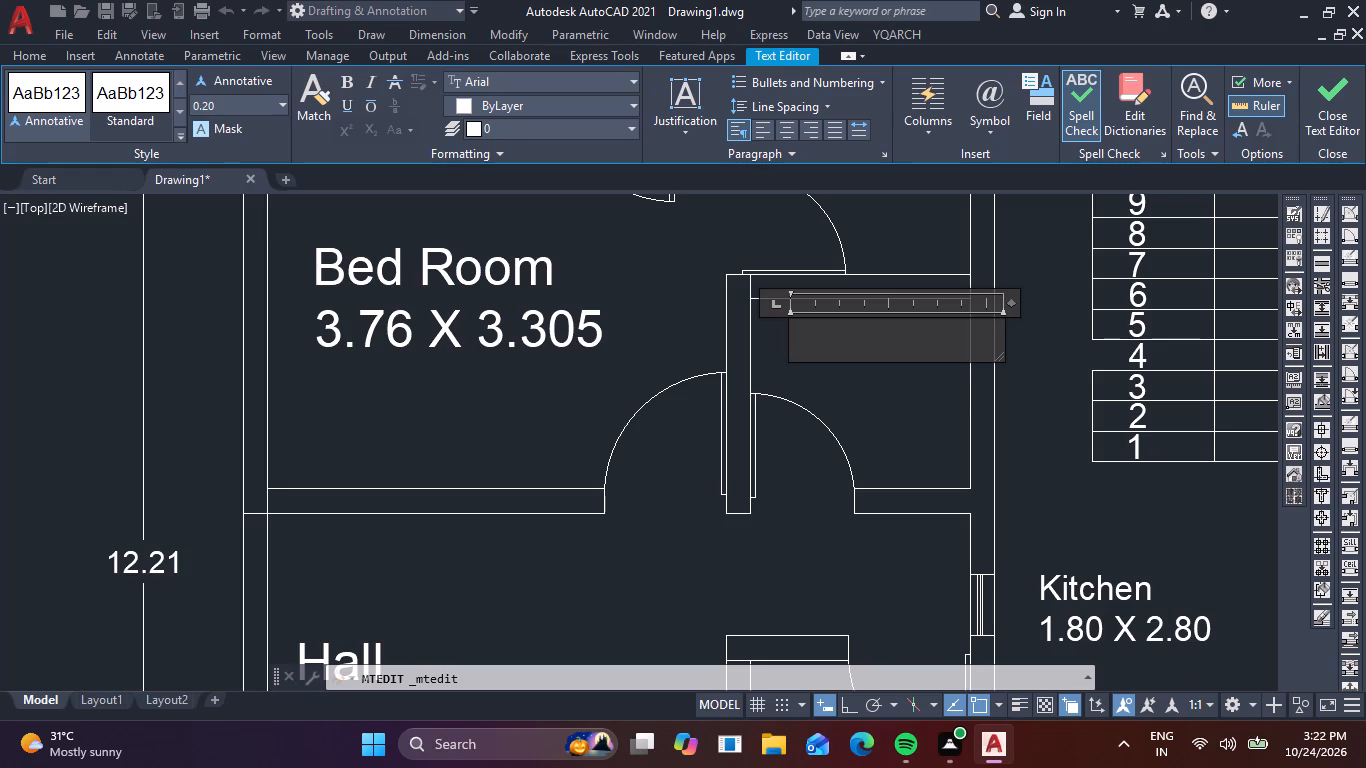
key(shift+t)
text(oi)
text(let)
Add the size "1.80 X 1.55" as a second line under Toilet and finish editing.
key(Return)
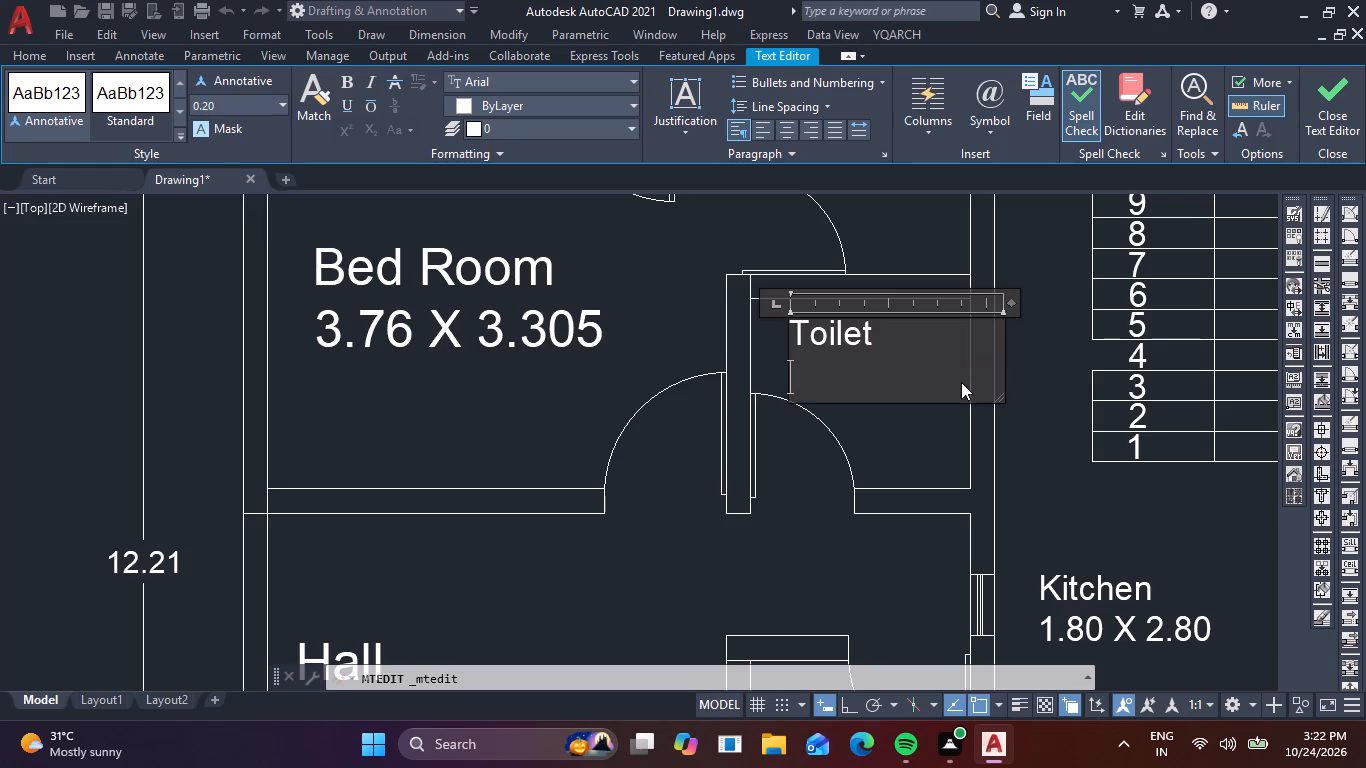
key(1)
key(period)
key(8)
key(0)
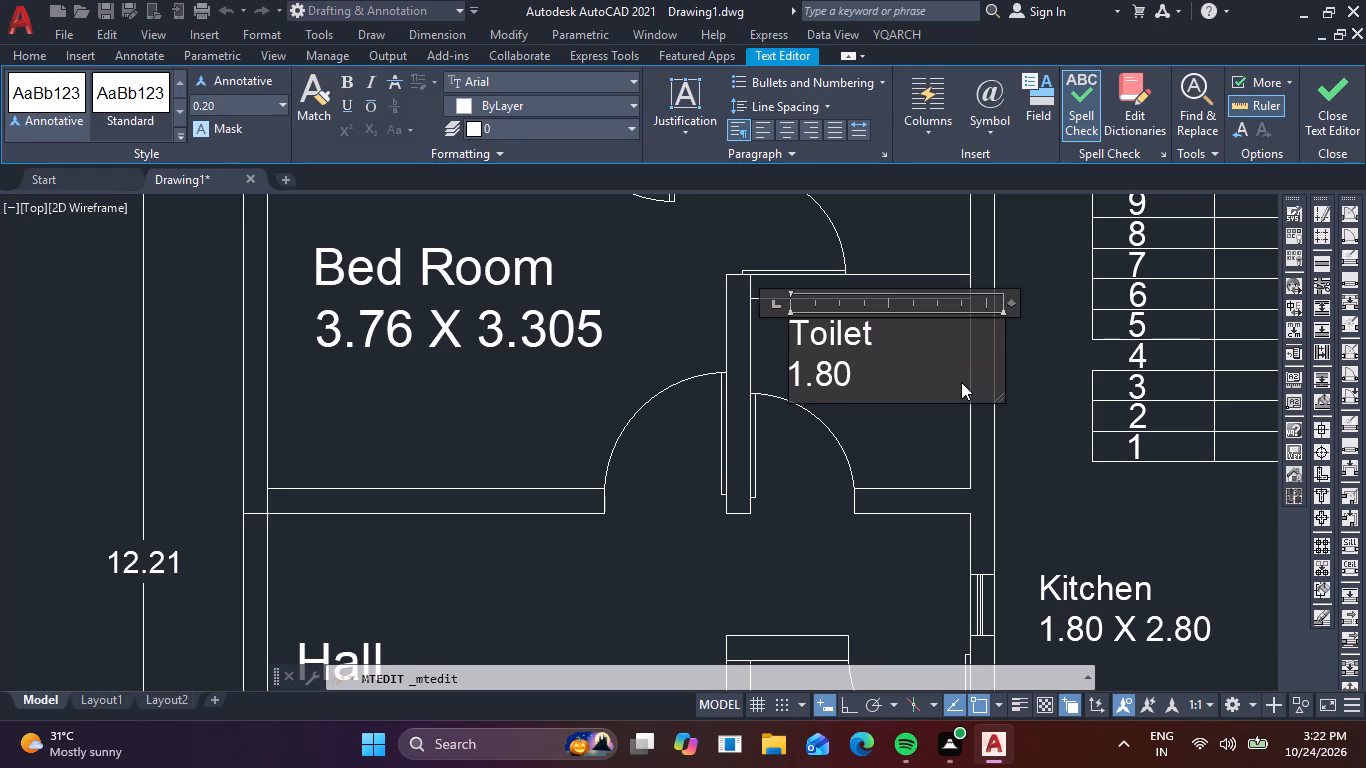
key(space)
text(X)
key(space)
key(1)
key(period)
text(55)
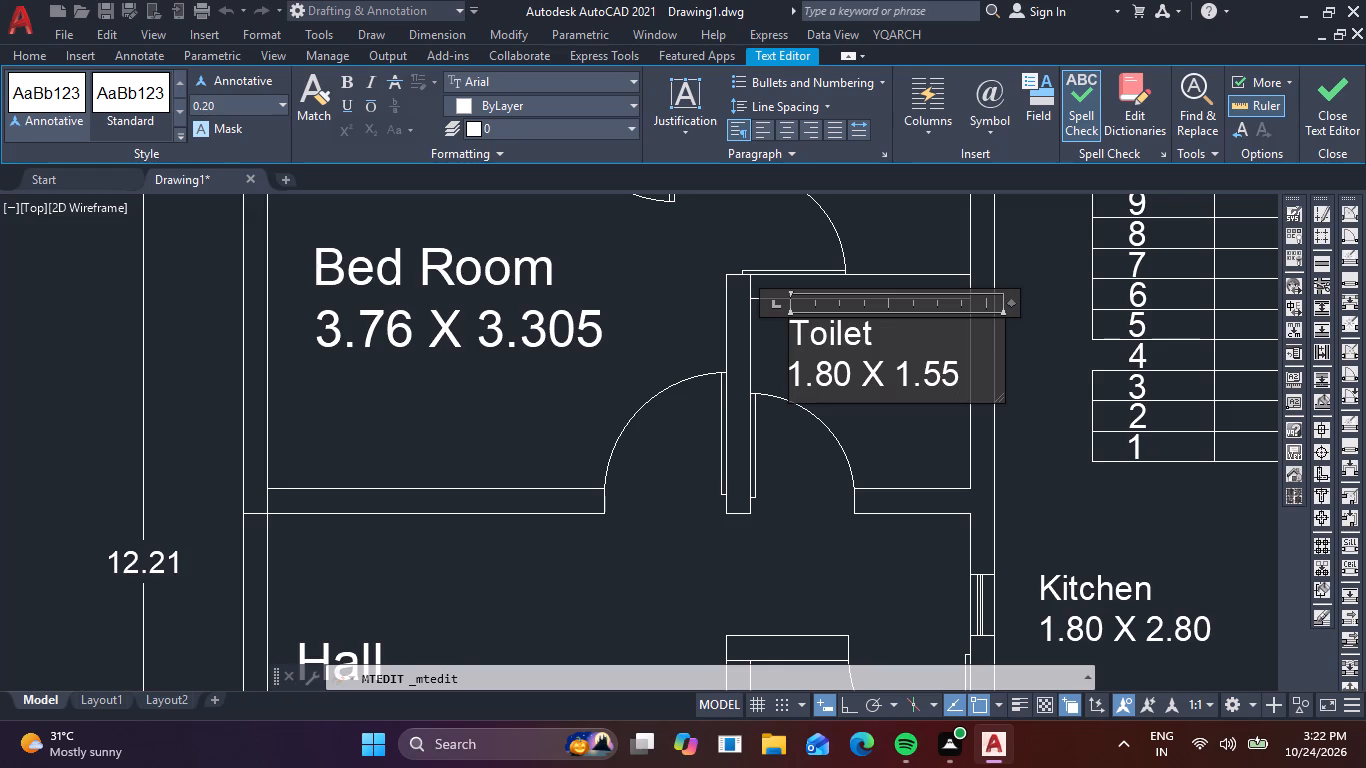
click(609, 296)
Delete the Kitchen label in the small room adjoining the Rear Open Area.
scroll(647, 341, down, 1)
middle_drag(650, 406, 602, 685)
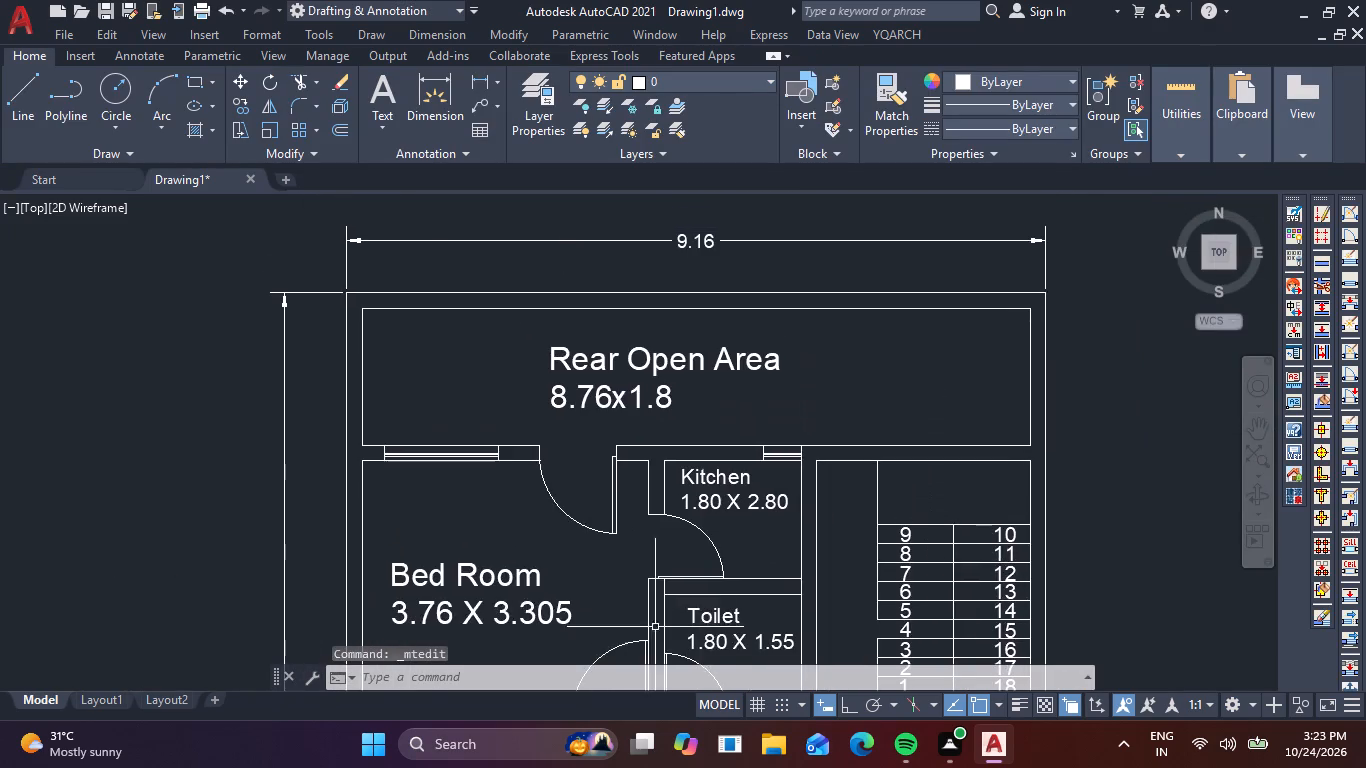
scroll(746, 529, up, 1)
double_click(712, 483)
double_click(726, 484)
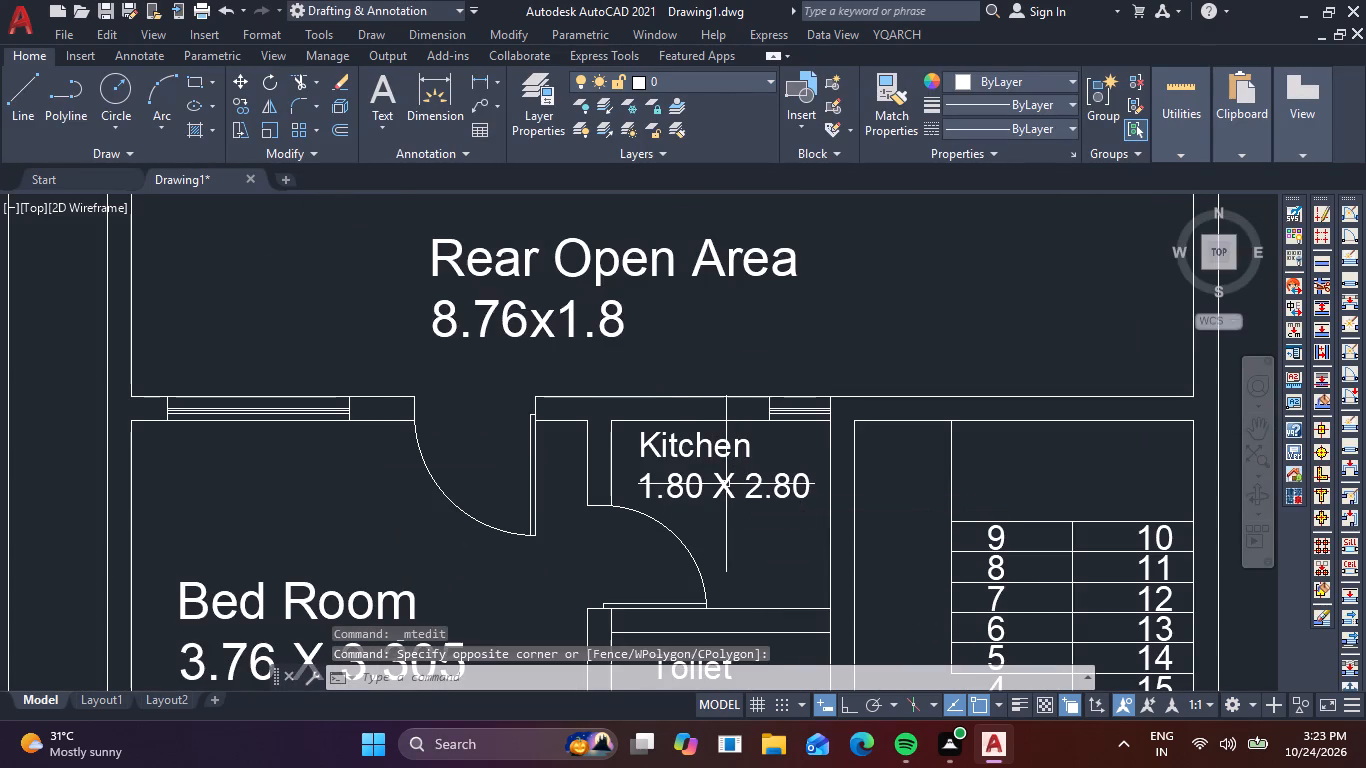
double_click(720, 493)
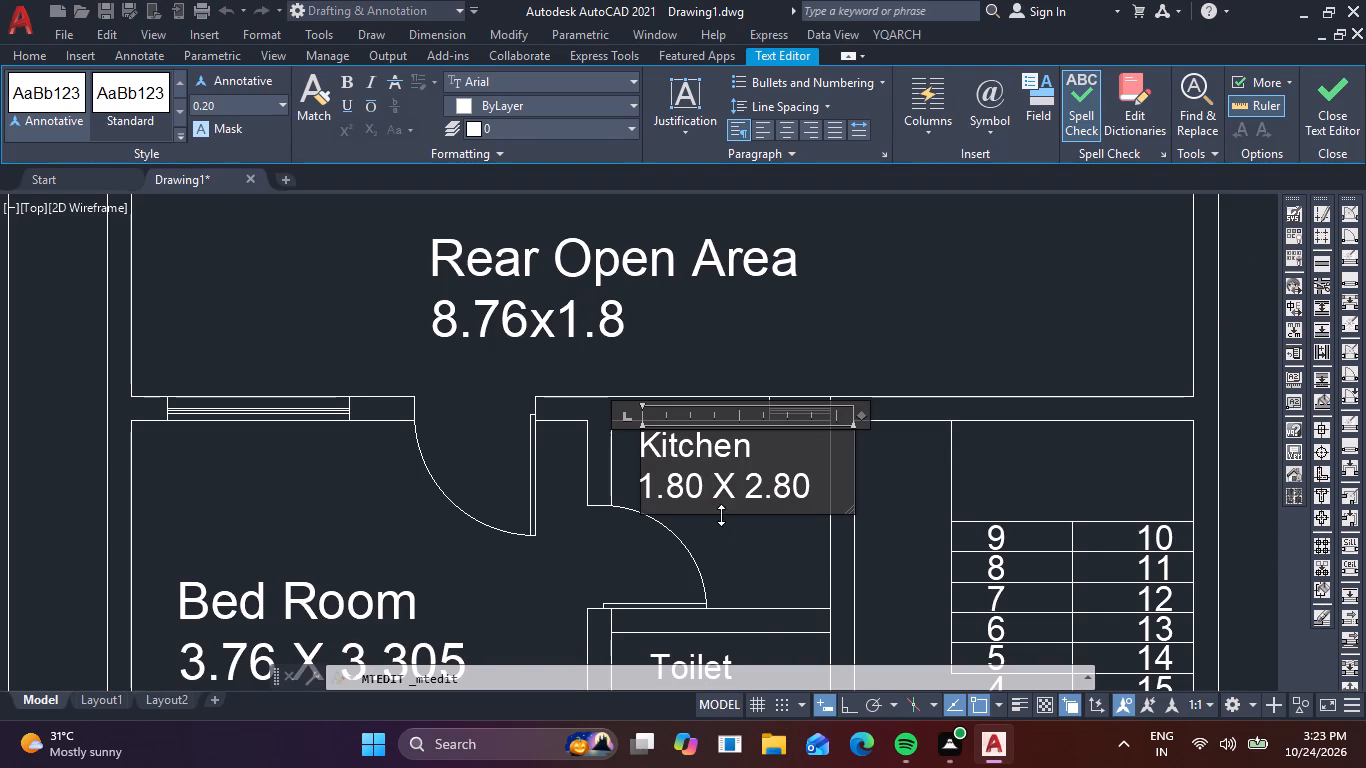
click(728, 534)
click(709, 457)
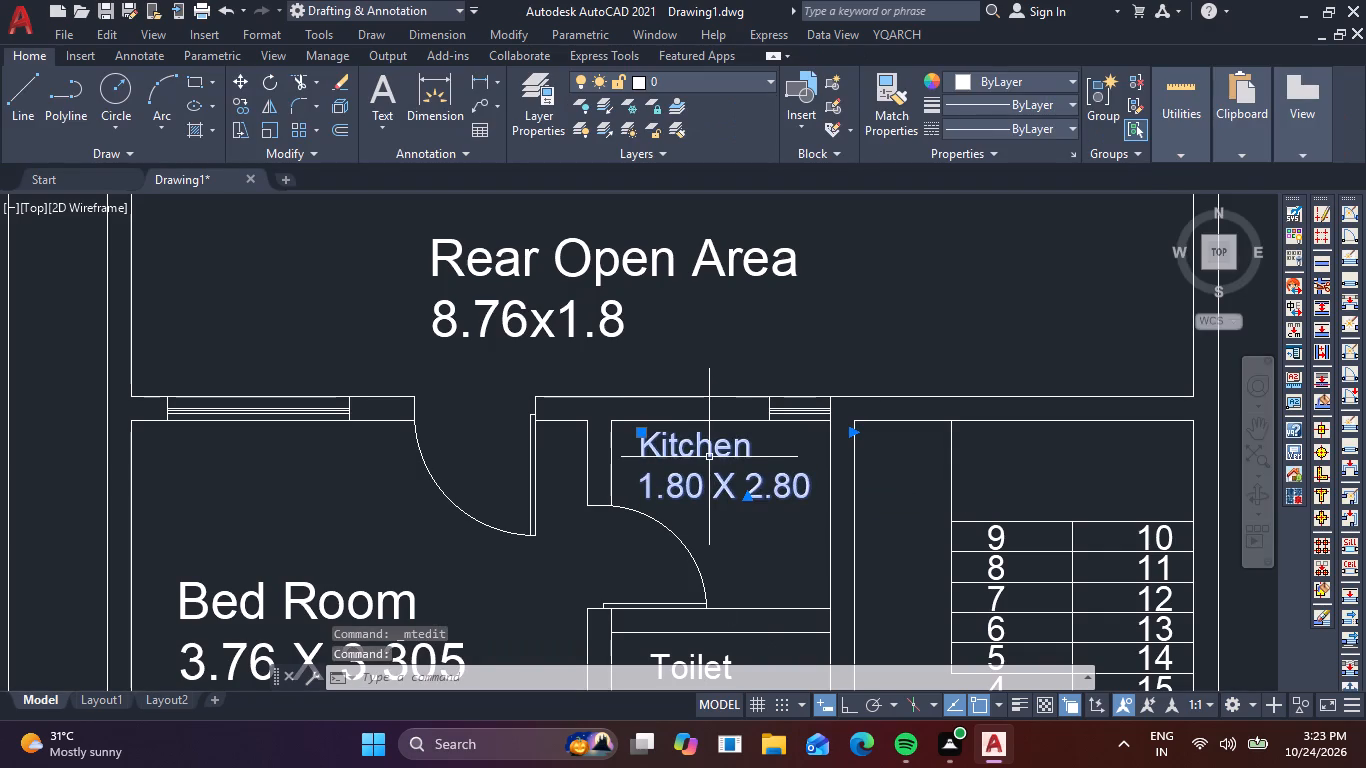
key(Delete)
Copy the Toilet label into the small room adjoining the Rear Open Area.
scroll(709, 457, down, 1)
middle_drag(713, 520, 680, 407)
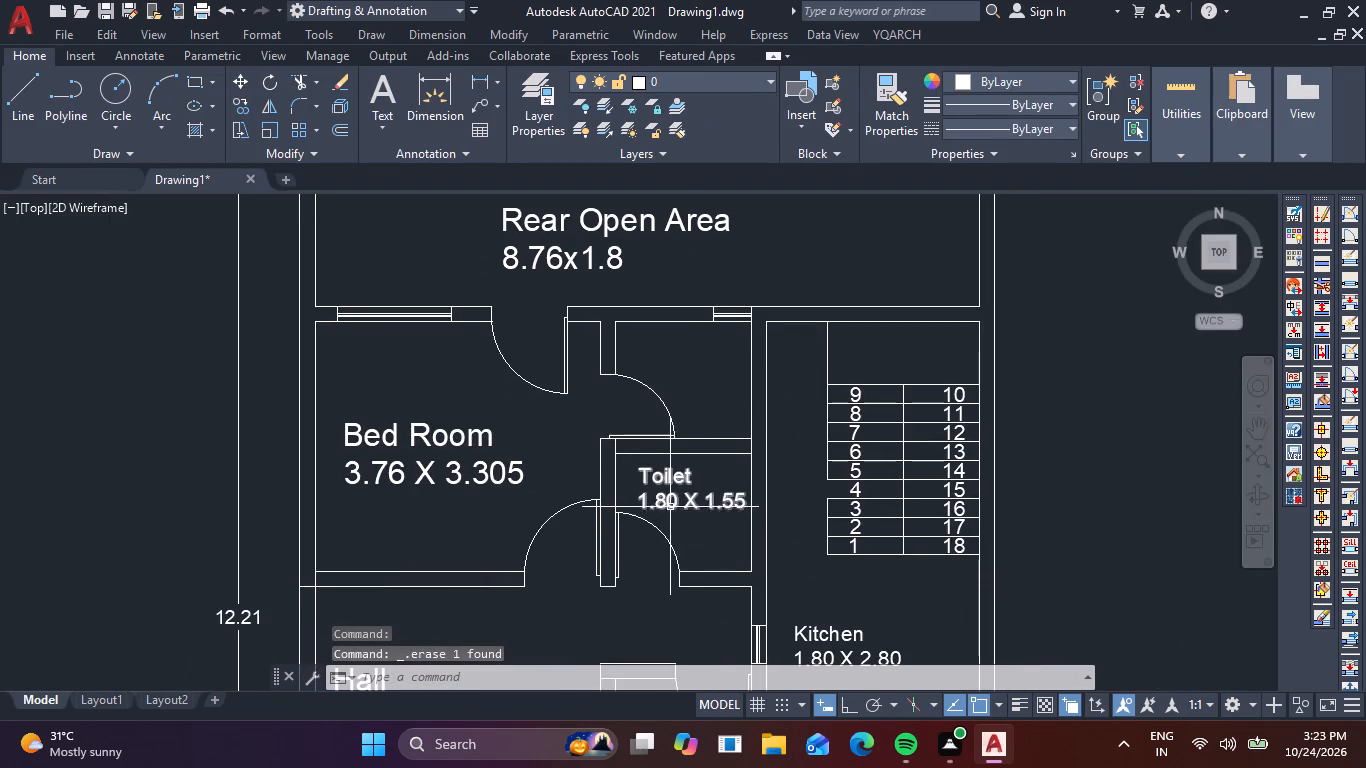
click(680, 510)
click(666, 496)
text(co)
key(space)
click(666, 496)
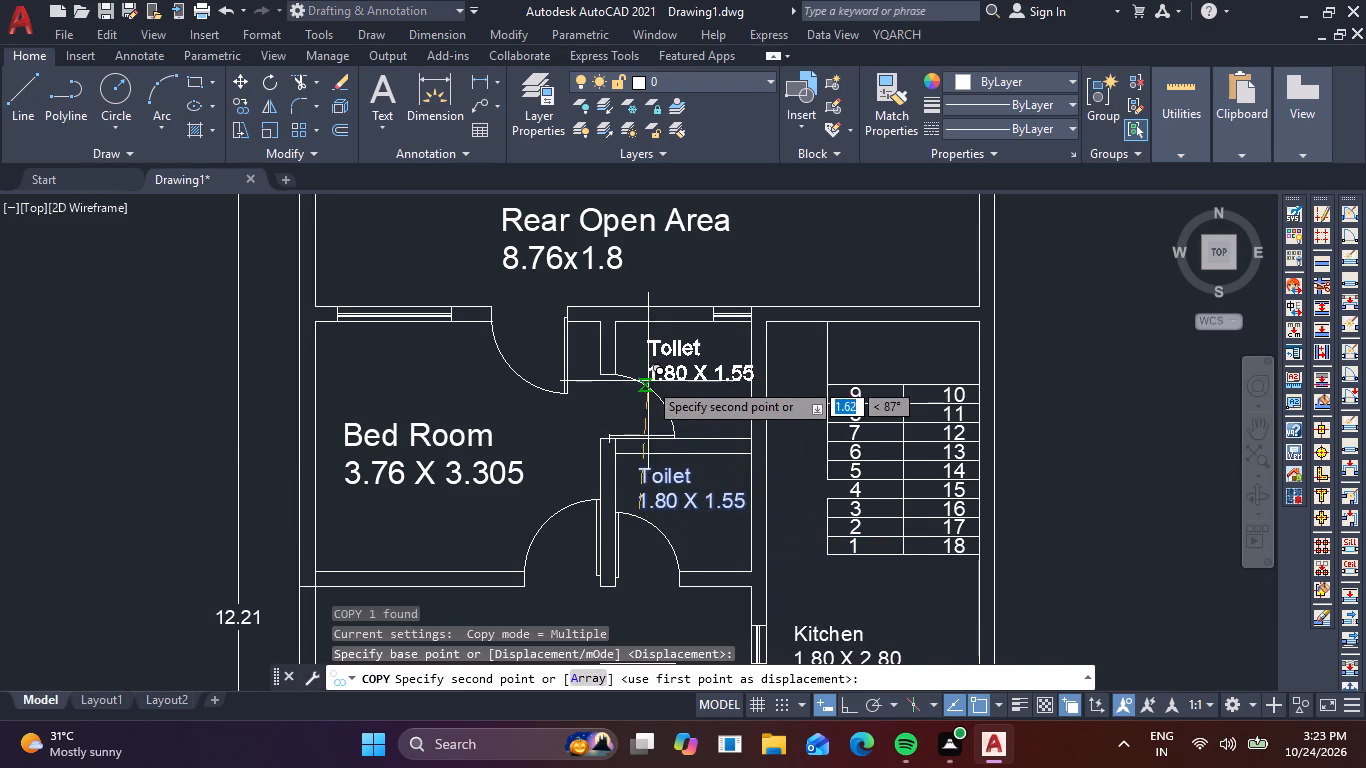
scroll(648, 380, up, 1)
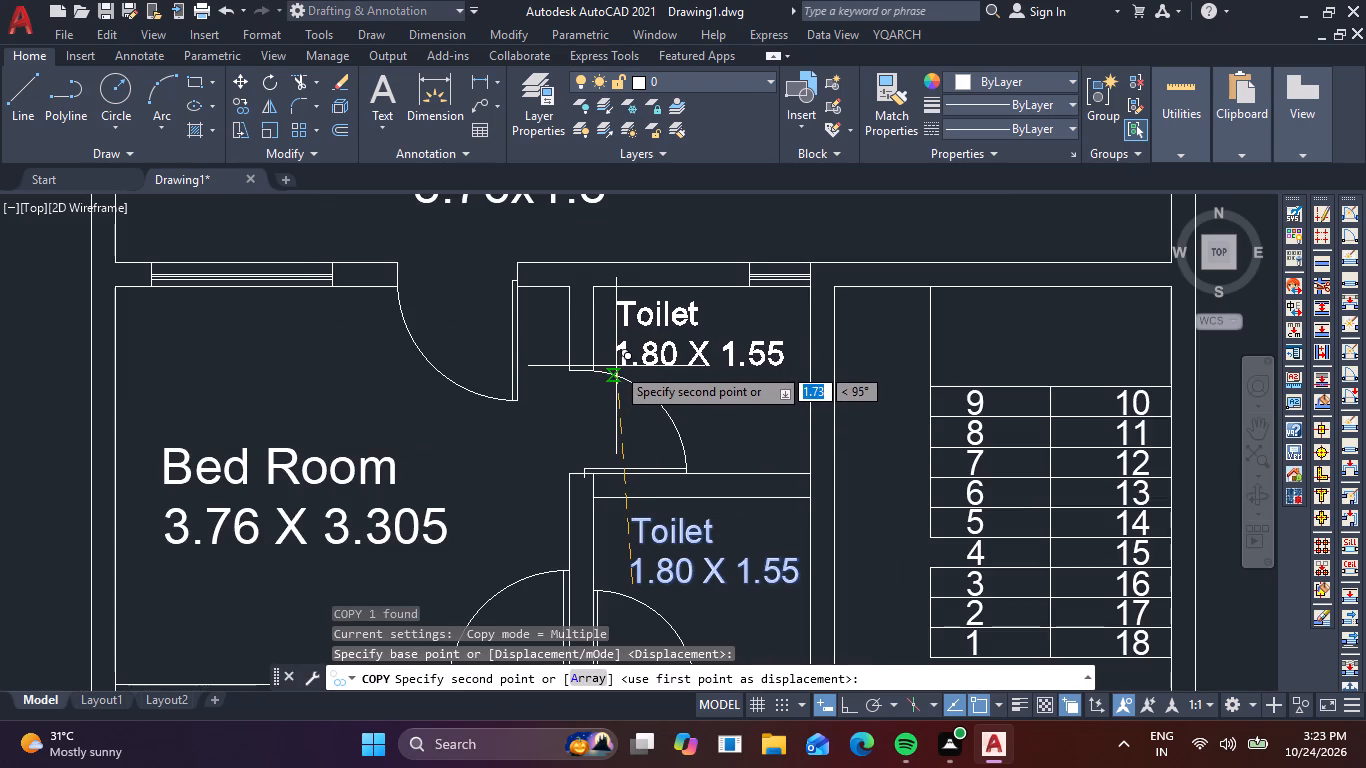
click(616, 366)
key(Escape)
Delete the Kitchen label in the open space below the stairs.
scroll(728, 455, down, 1)
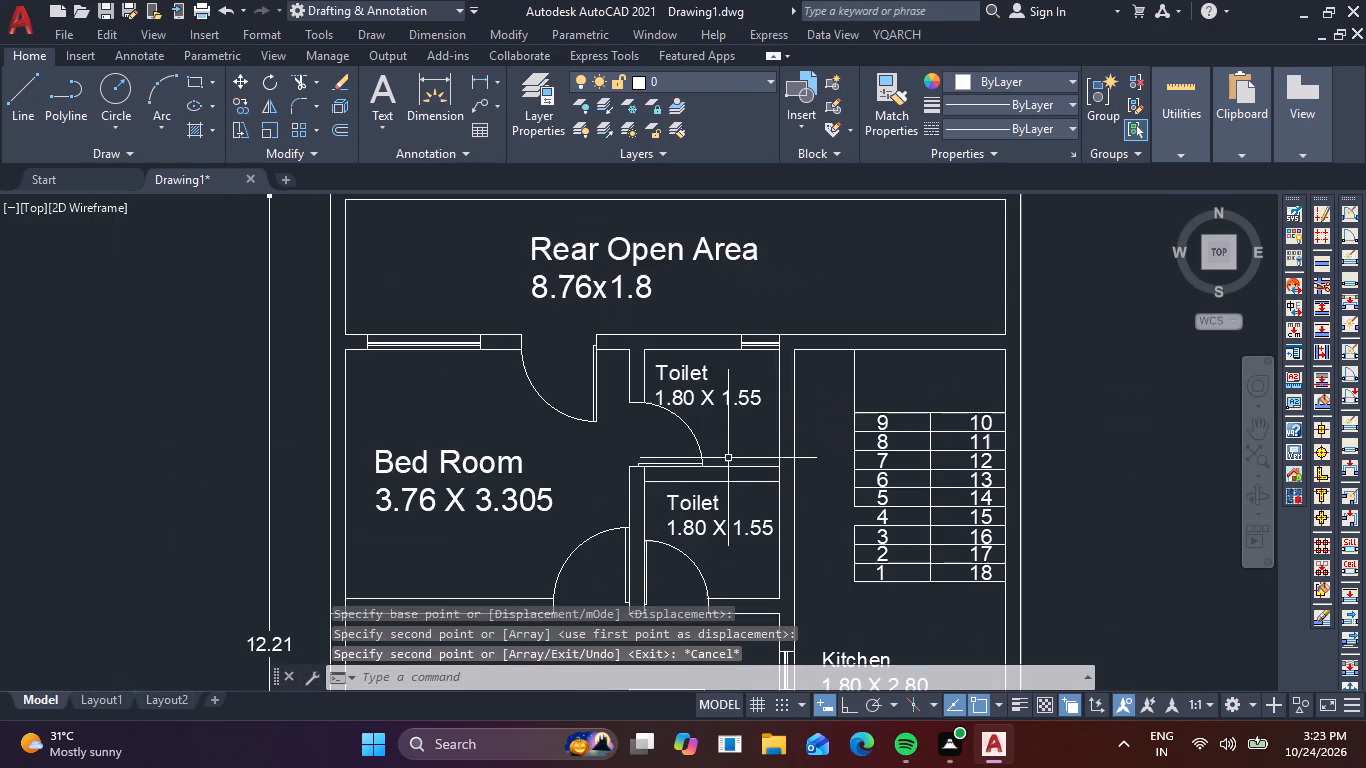
scroll(771, 491, down, 1)
middle_drag(850, 526, 810, 442)
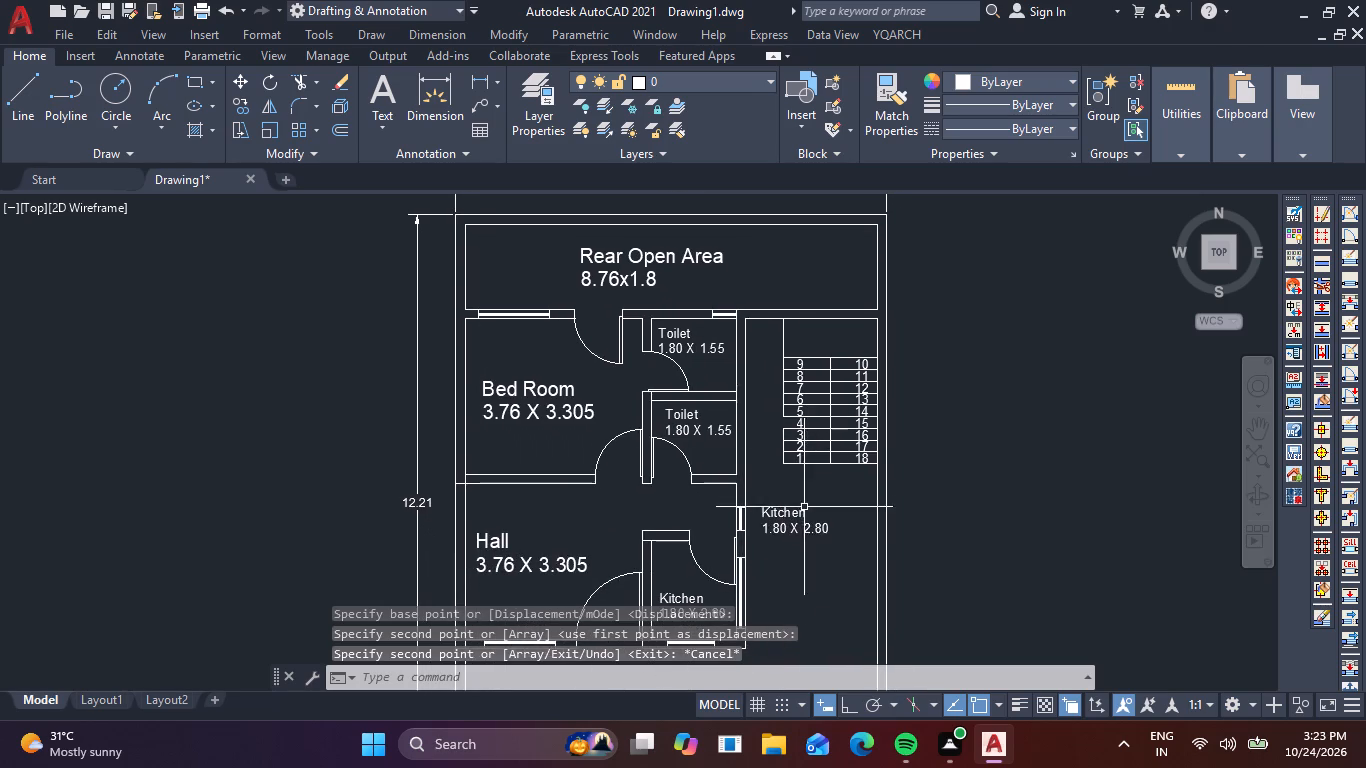
click(811, 543)
click(780, 521)
key(Delete)
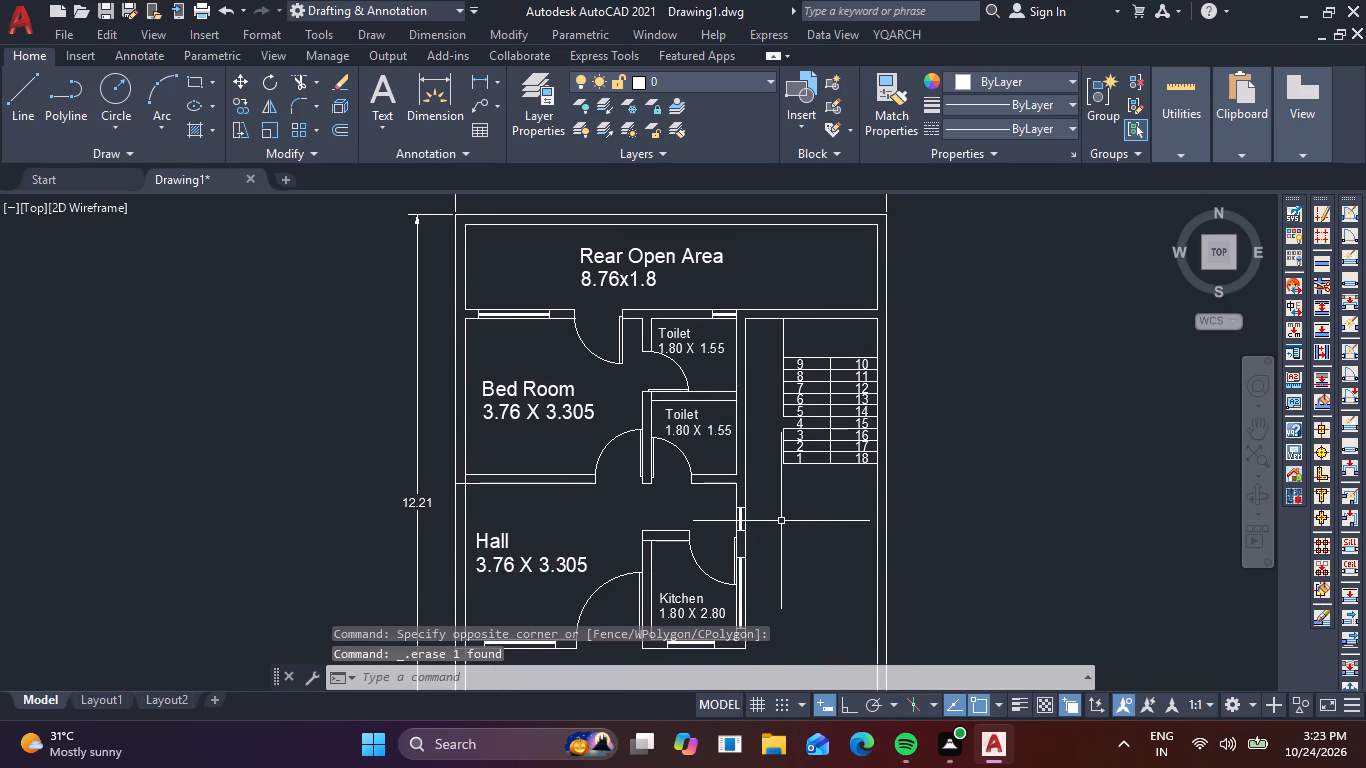
Copy the remaining Kitchen label to the empty area outside the plan, beyond the stair-side outer wall.
scroll(781, 521, down, 1)
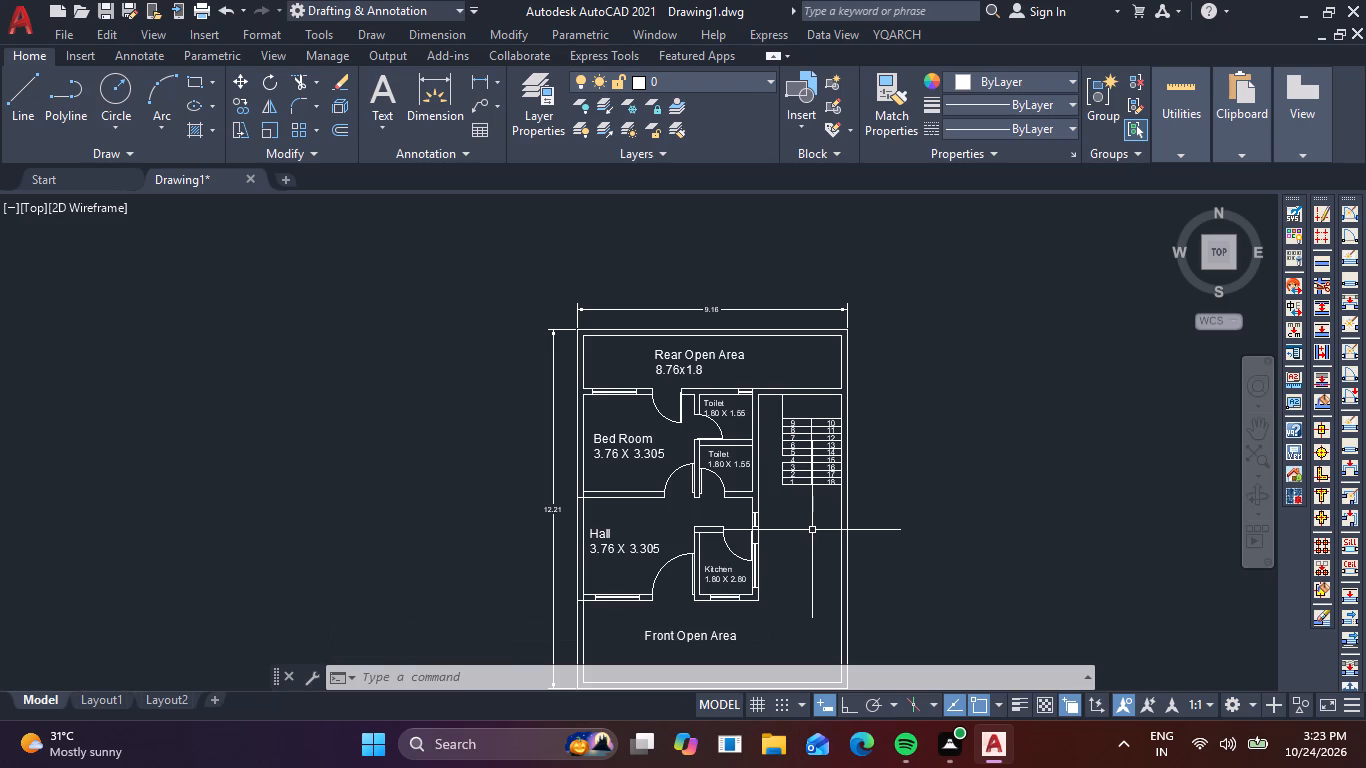
click(729, 575)
text(co)
key(space)
click(729, 575)
click(934, 574)
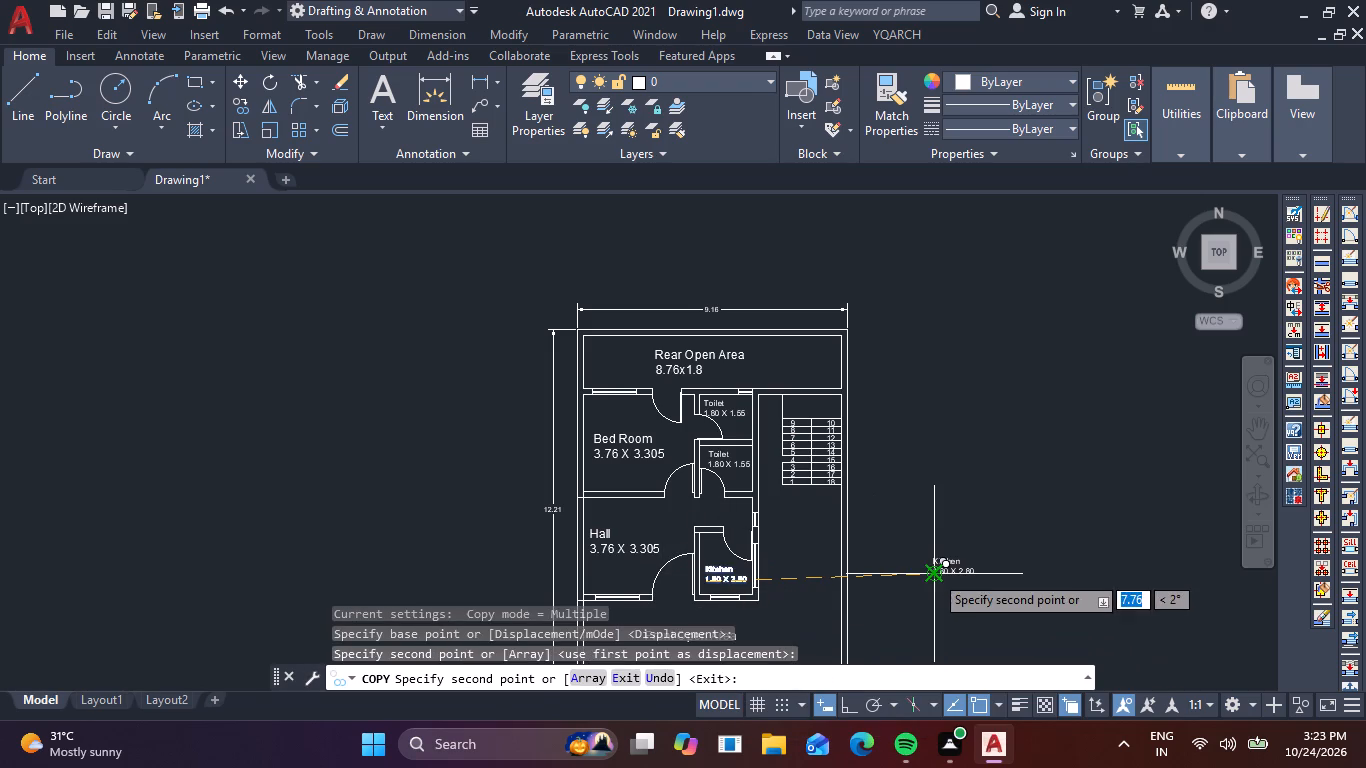
key(Escape)
Replace all text of the Kitchen copy outside the plan with "w1".
double_click(956, 573)
scroll(956, 572, up, 2)
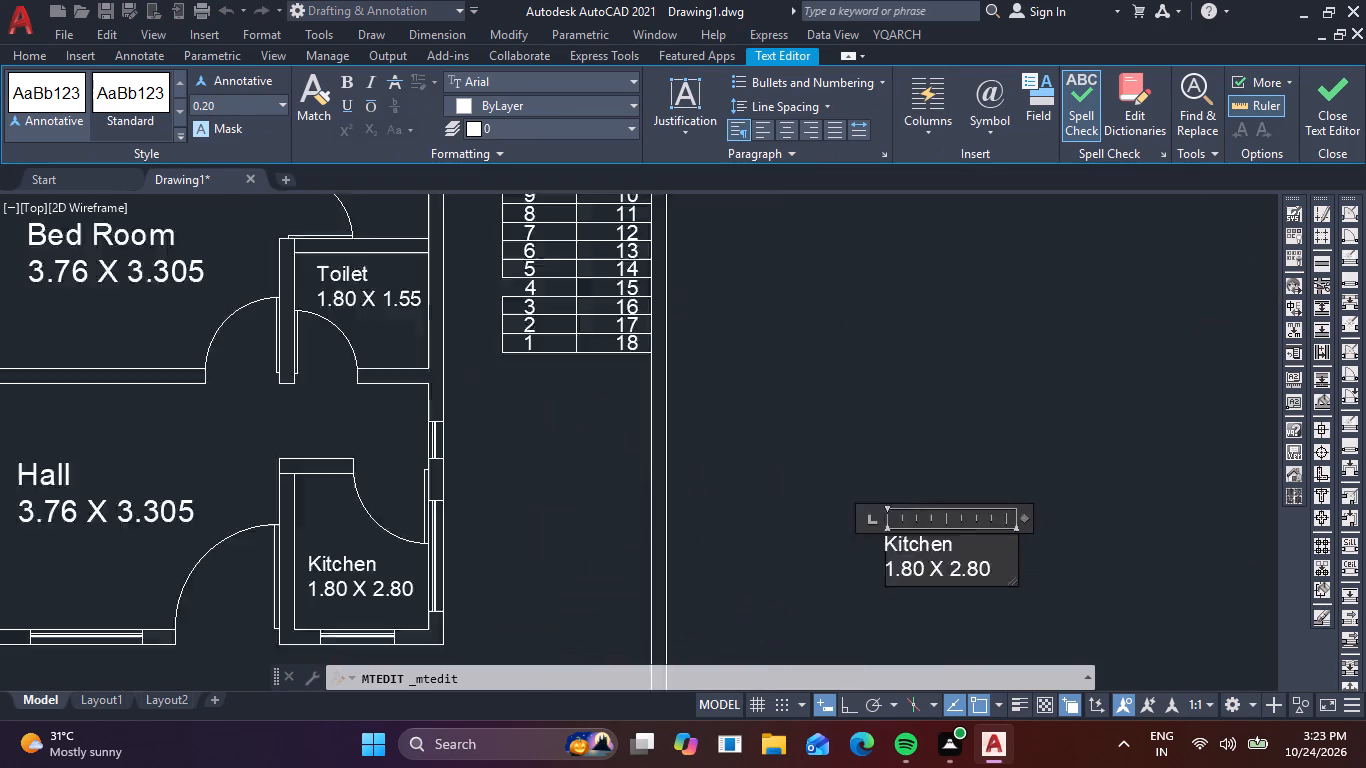
scroll(956, 572, up, 1)
click(1023, 559)
key(BackSpace)
key(BackSpace)
key(BackSpace)
key(BackSpace)
key(BackSpace)
key(BackSpace)
key(BackSpace)
key(BackSpace)
key(BackSpace)
key(BackSpace)
key(BackSpace)
key(BackSpace)
key(BackSpace)
key(BackSpace)
key(BackSpace)
key(BackSpace)
key(BackSpace)
key(BackSpace)
key(BackSpace)
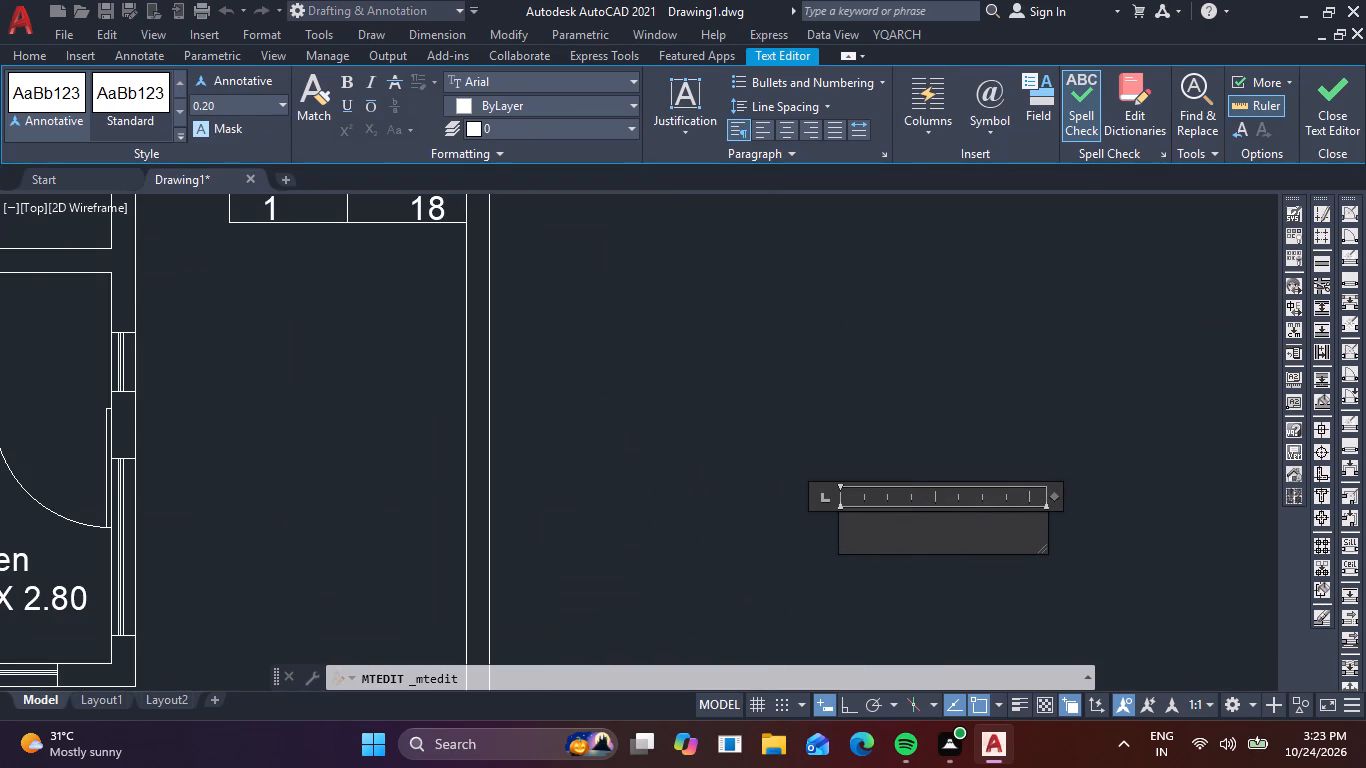
key(w)
key(1)
Narrow the w1 label's text frame to just beyond its text and finish editing.
drag(1052, 499, 914, 519)
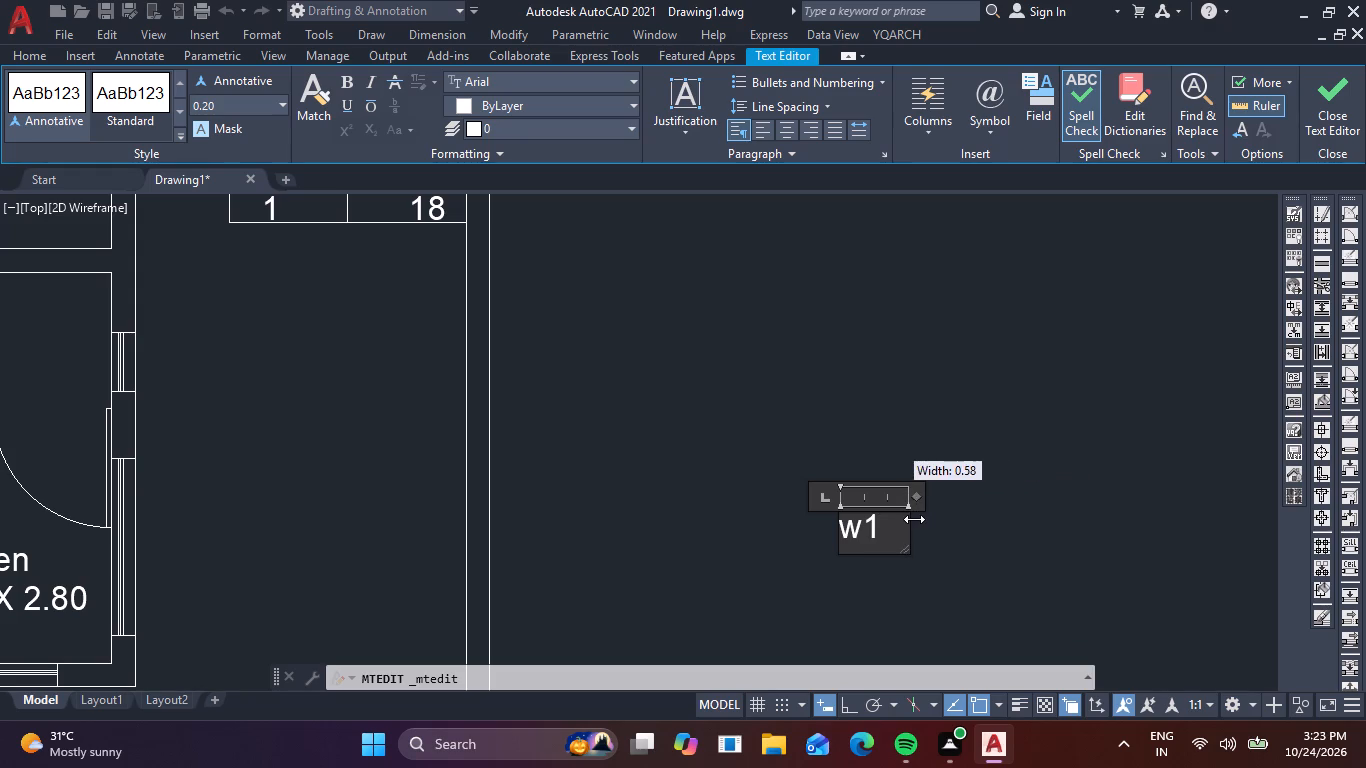
drag(914, 519, 906, 525)
click(929, 586)
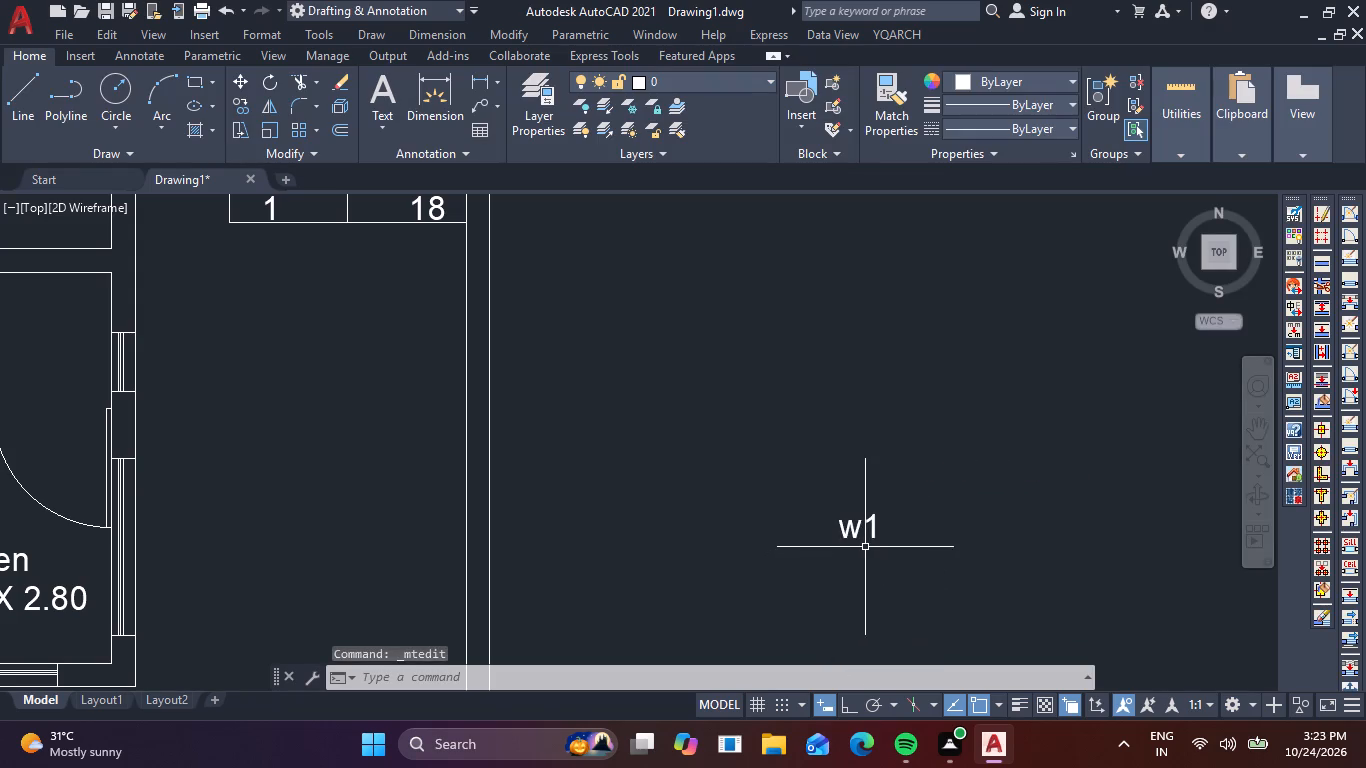
Change the lowercase w of the label outside the plan to a capital so it reads "W1".
double_click(849, 531)
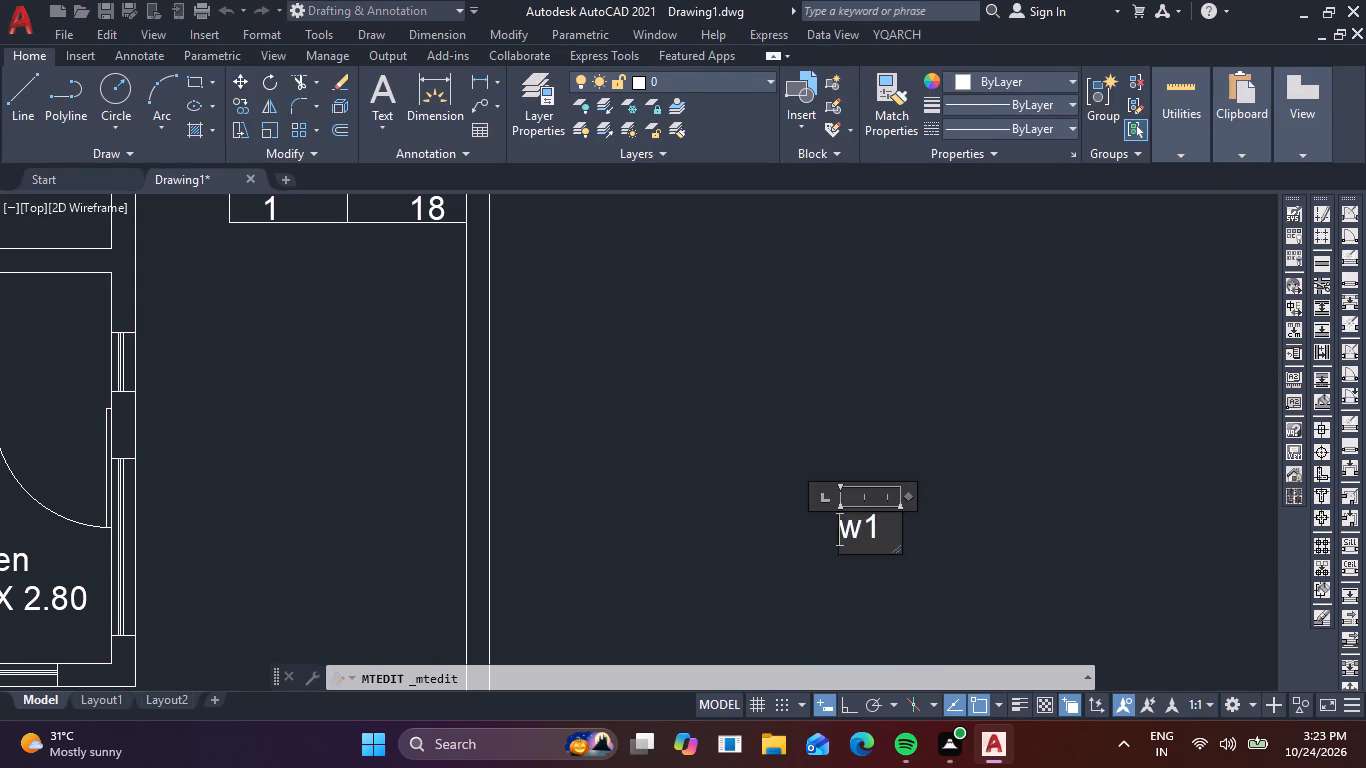
click(865, 531)
key(BackSpace)
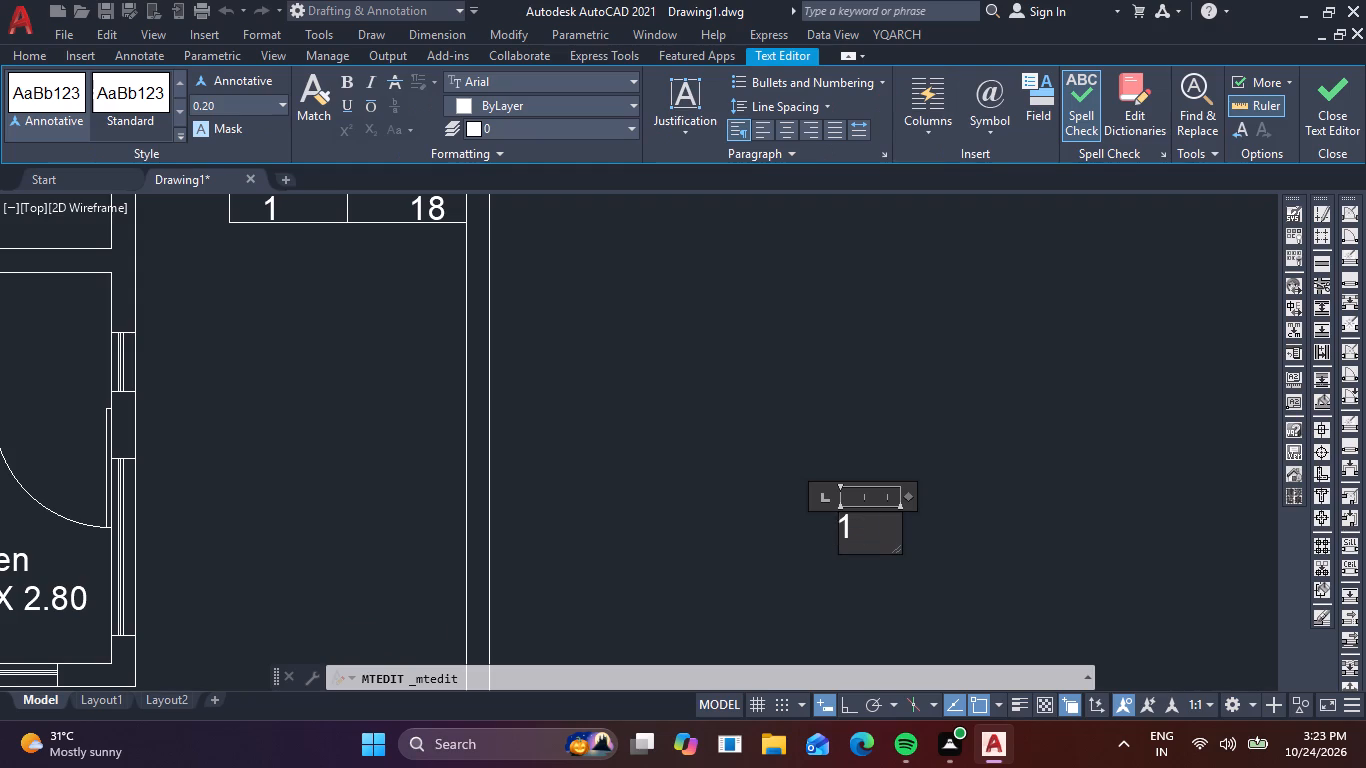
key(w)
click(739, 597)
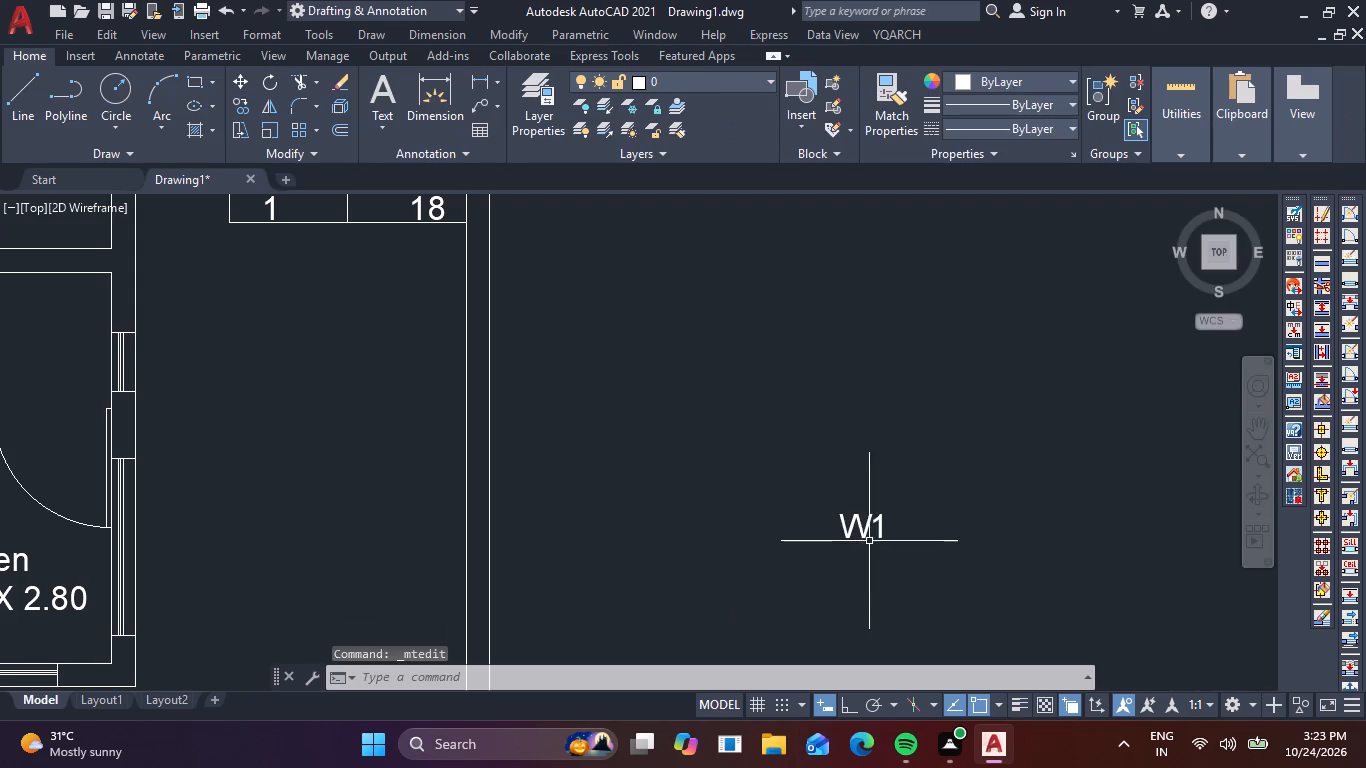
Copy the W1 label to just outside the Kitchen's front window, on the Front Open Area side.
click(863, 530)
text(CO)
key(space)
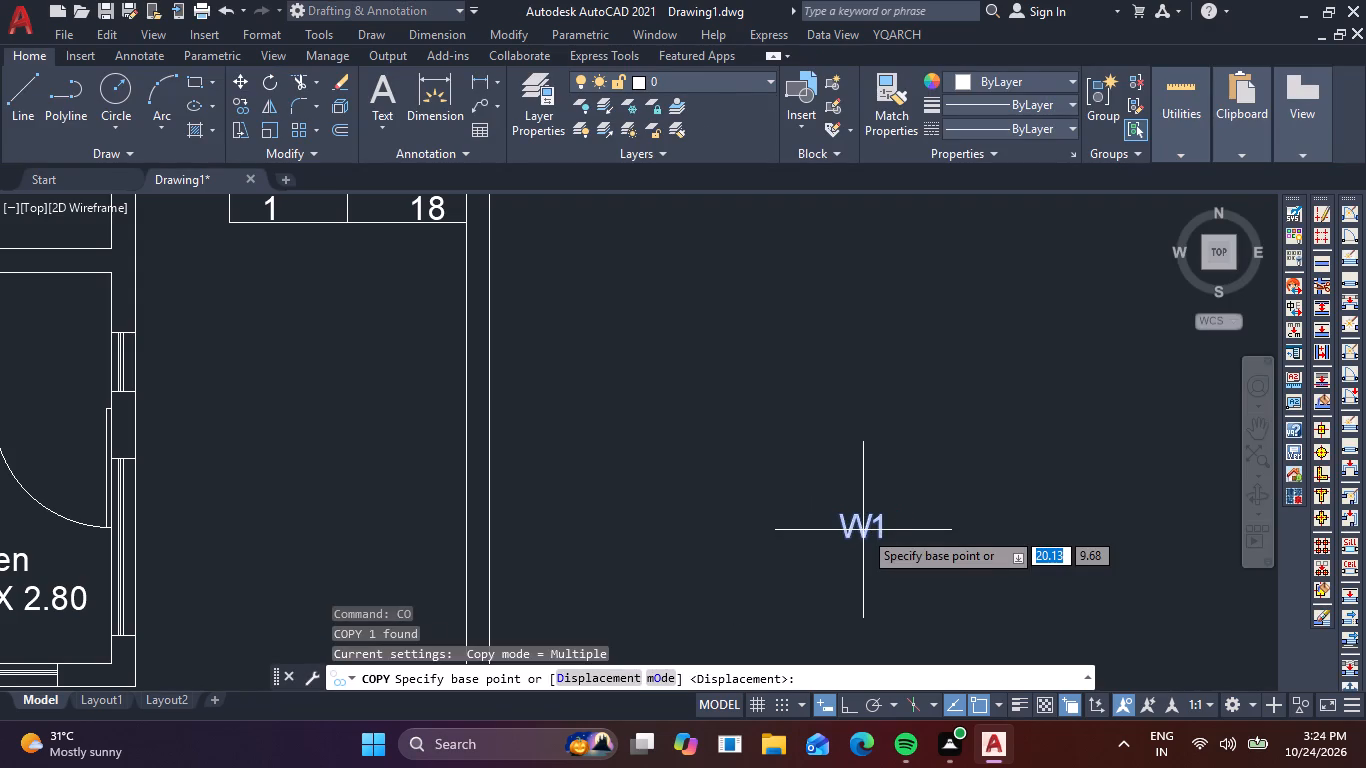
click(863, 530)
scroll(604, 601, down, 1)
middle_drag(610, 599, 872, 317)
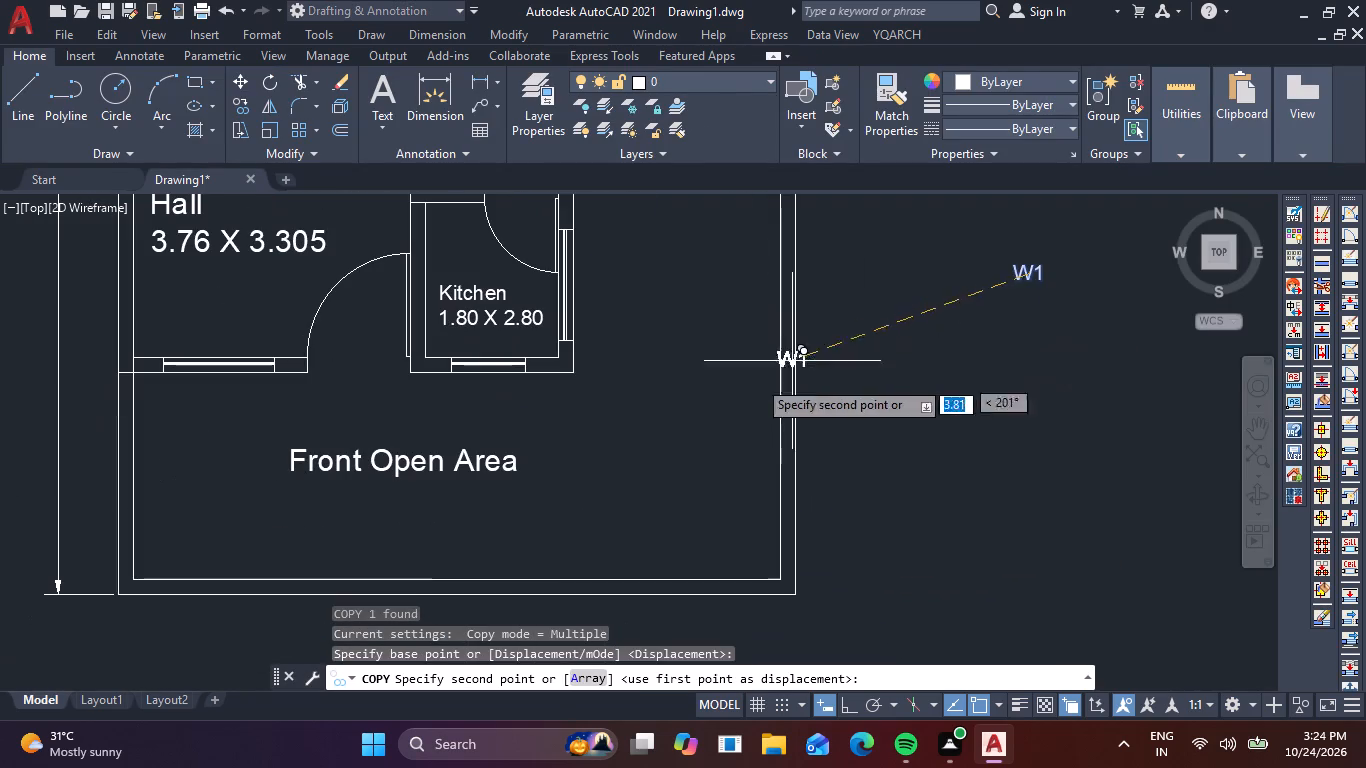
middle_drag(462, 408, 440, 471)
scroll(467, 448, up, 1)
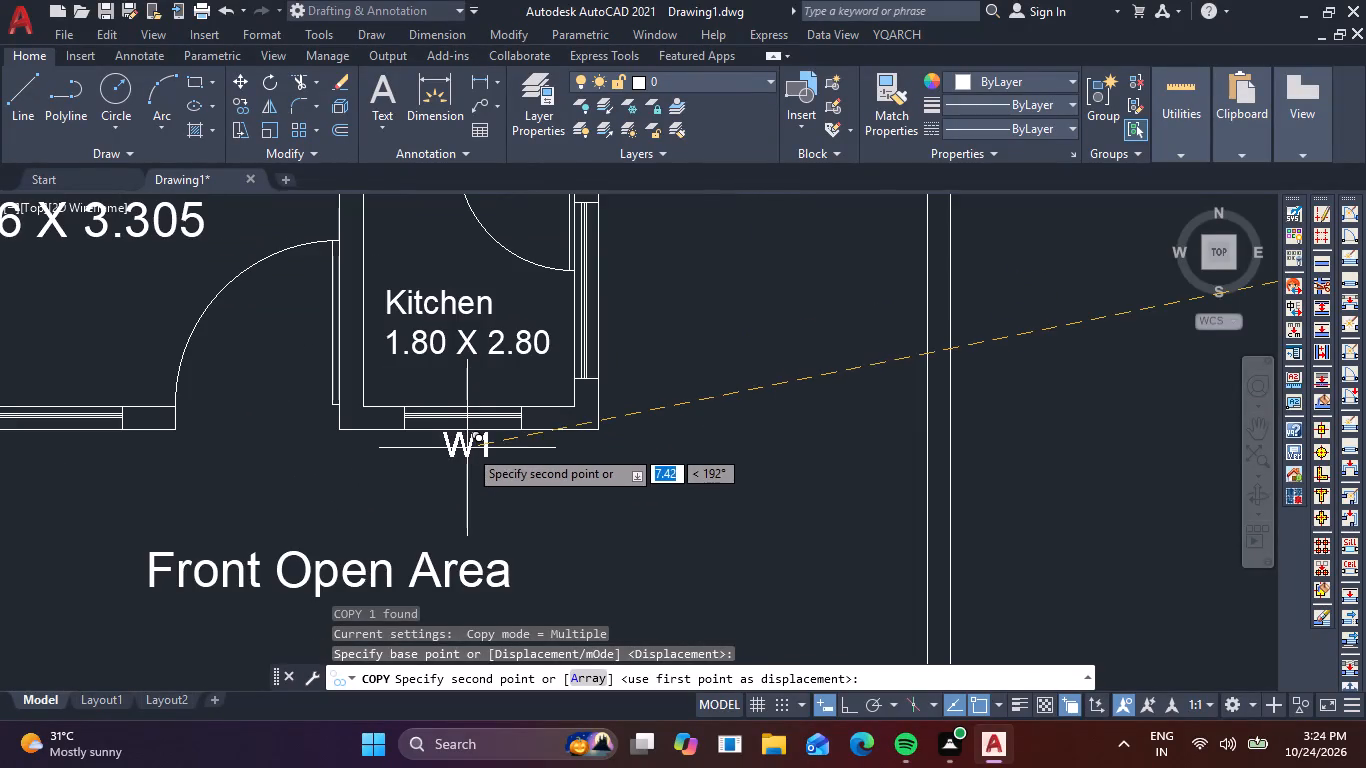
click(464, 453)
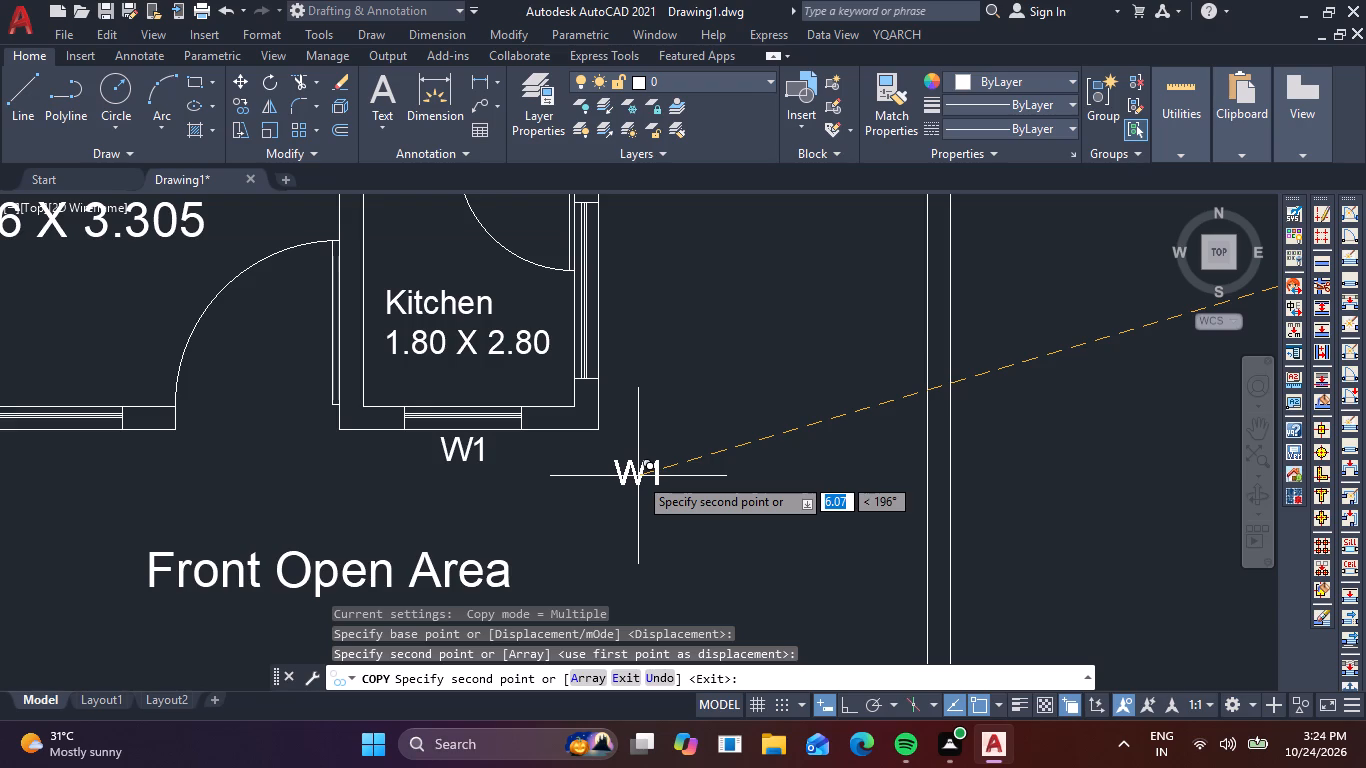
key(Escape)
Edit the original W1 label outside the plan to read "W".
scroll(638, 476, down, 3)
middle_drag(644, 476, 423, 540)
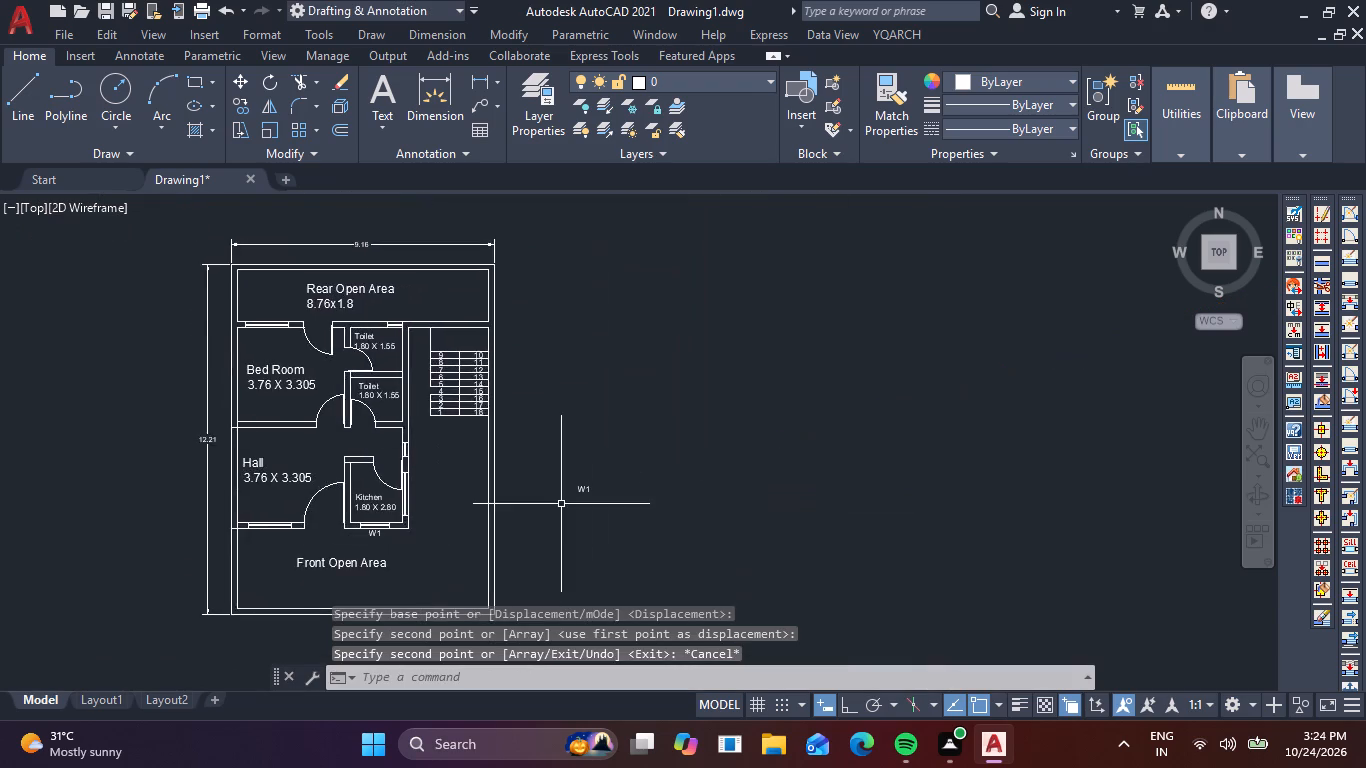
scroll(562, 504, up, 4)
double_click(667, 425)
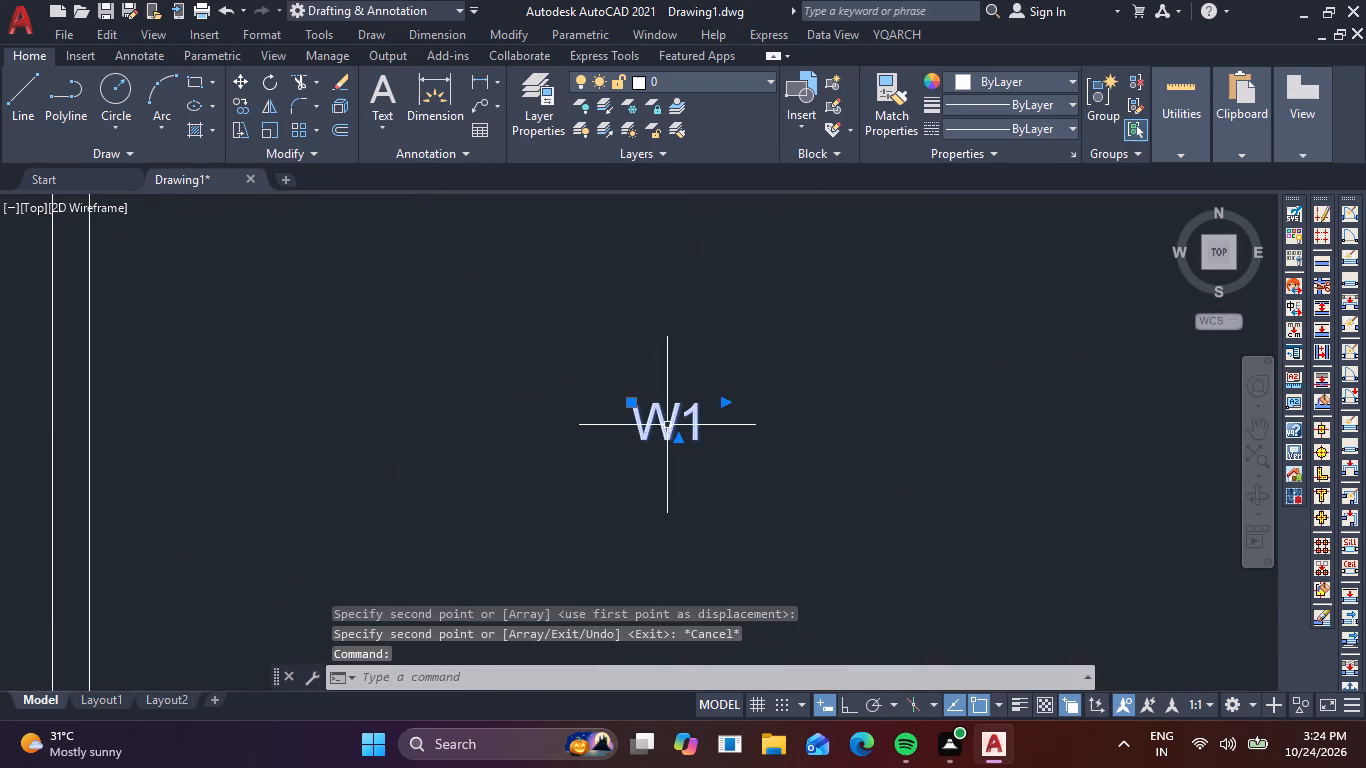
click(710, 430)
key(BackSpace)
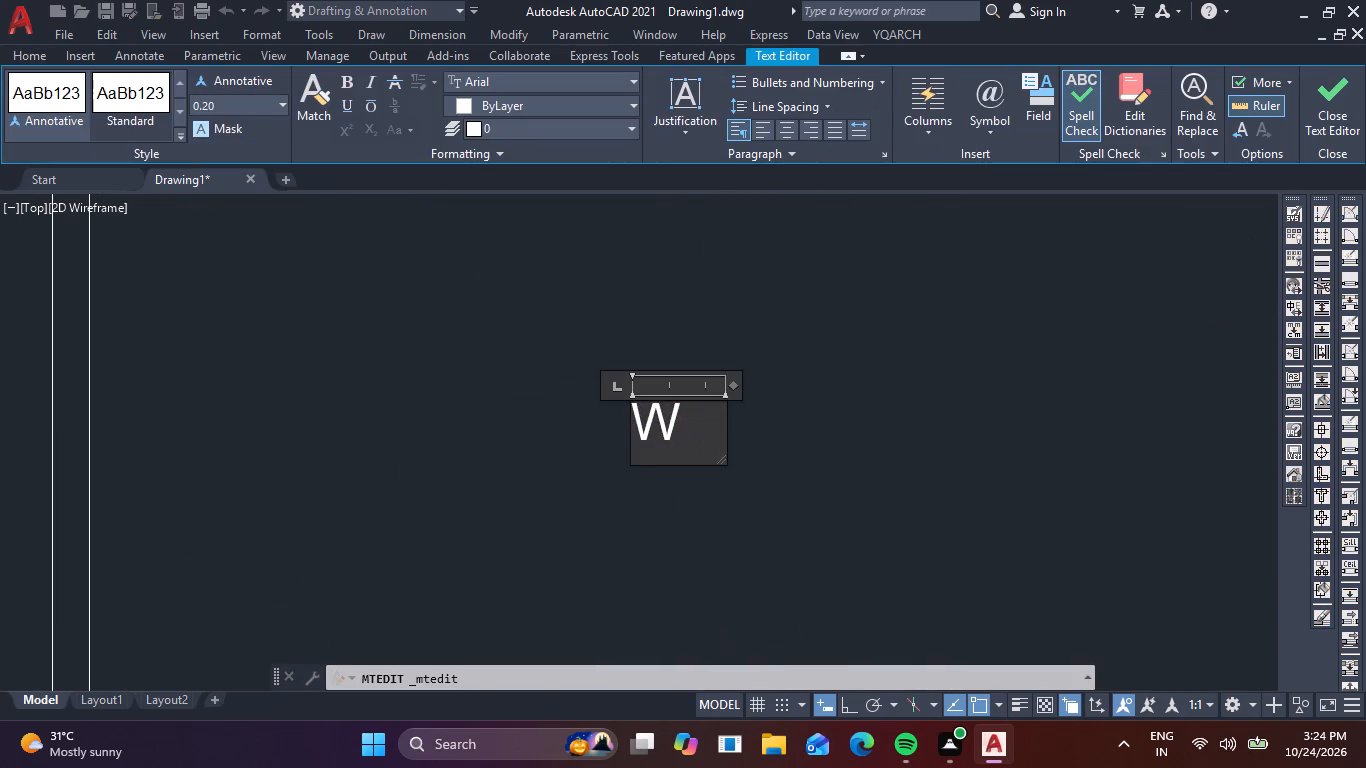
click(786, 342)
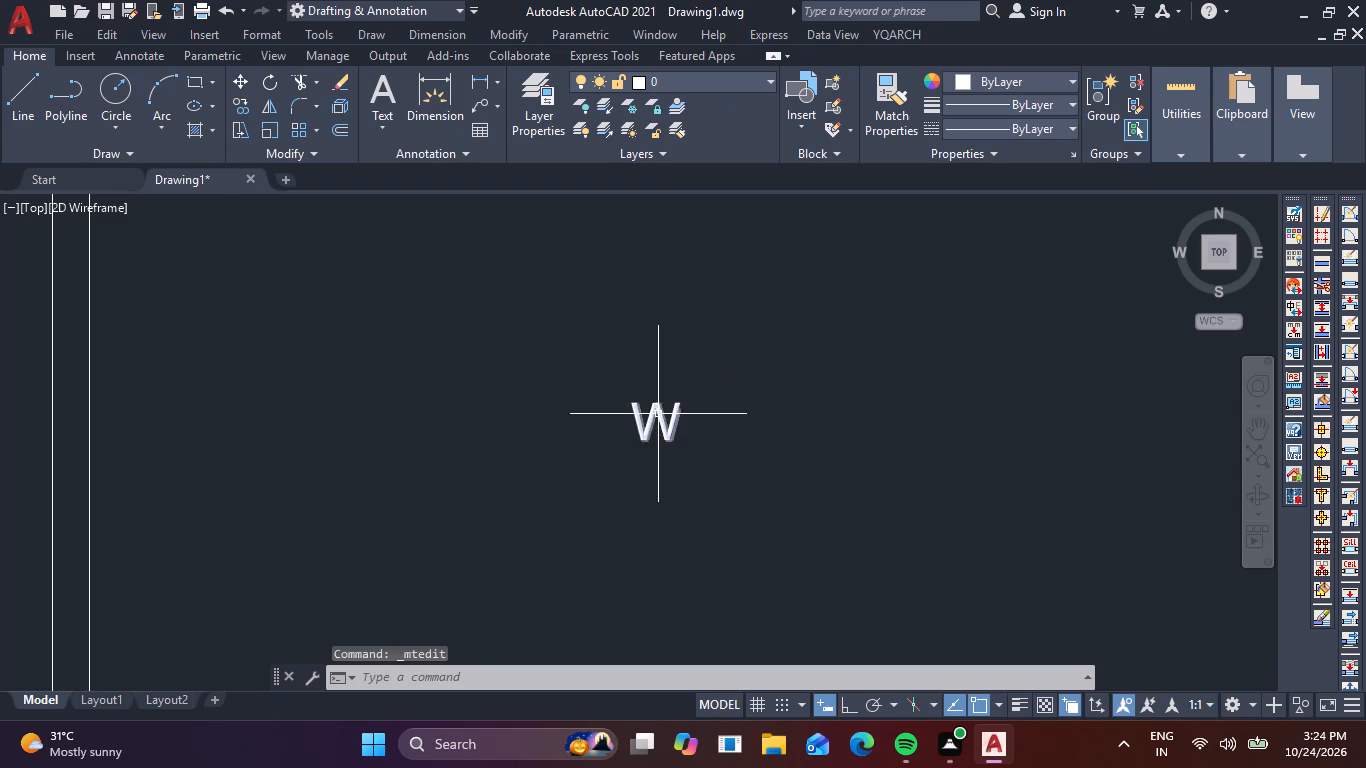
Copy the W label from outside the plan to just below the Hall's front window.
click(661, 413)
text(CO)
key(space)
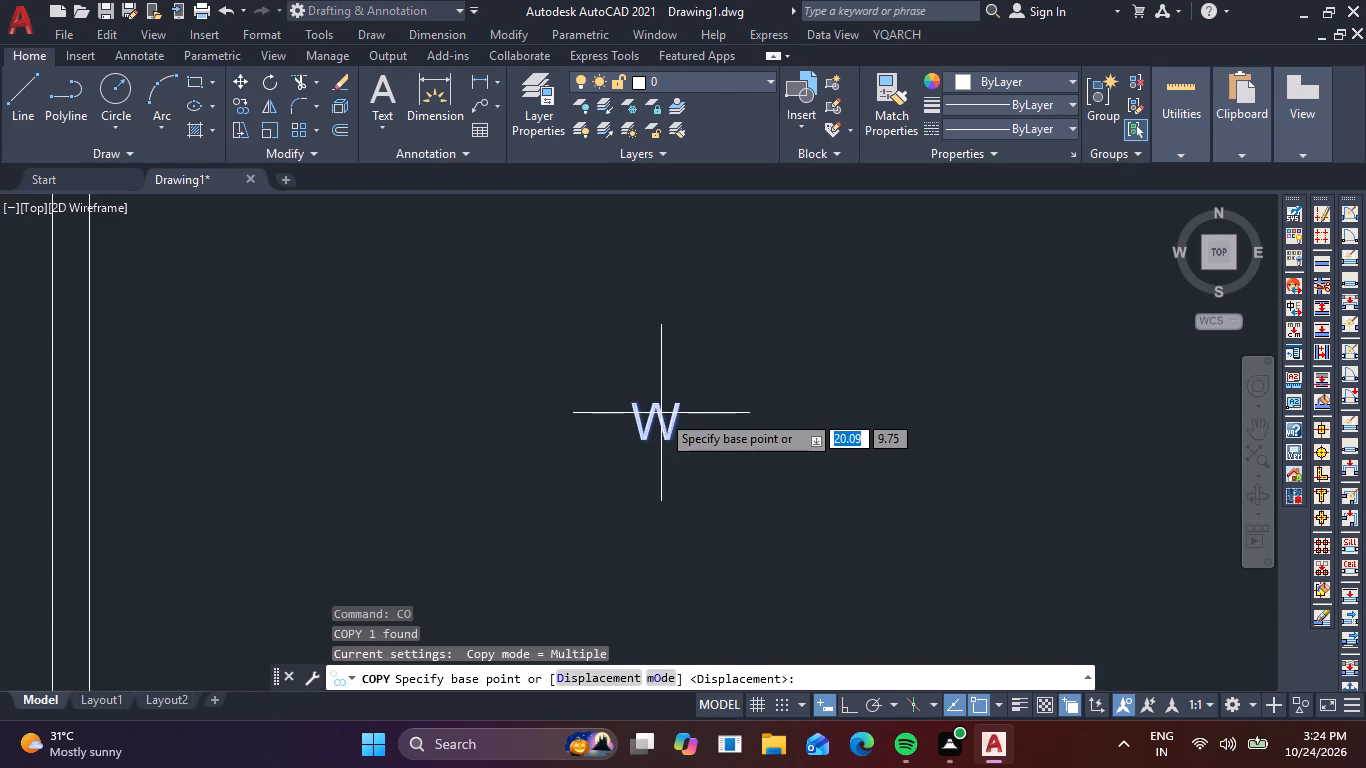
click(661, 413)
scroll(595, 484, down, 3)
middle_drag(694, 456, 852, 380)
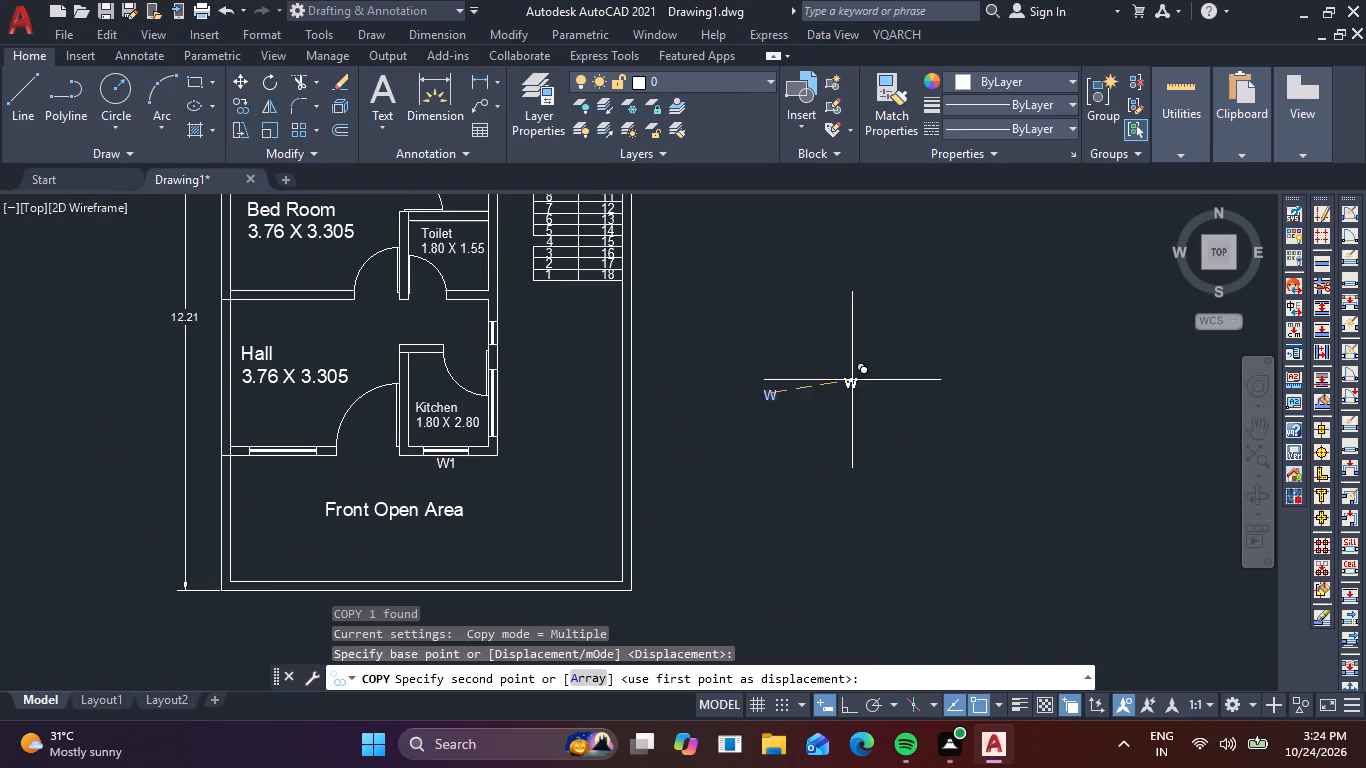
middle_drag(322, 455, 574, 479)
scroll(488, 495, up, 3)
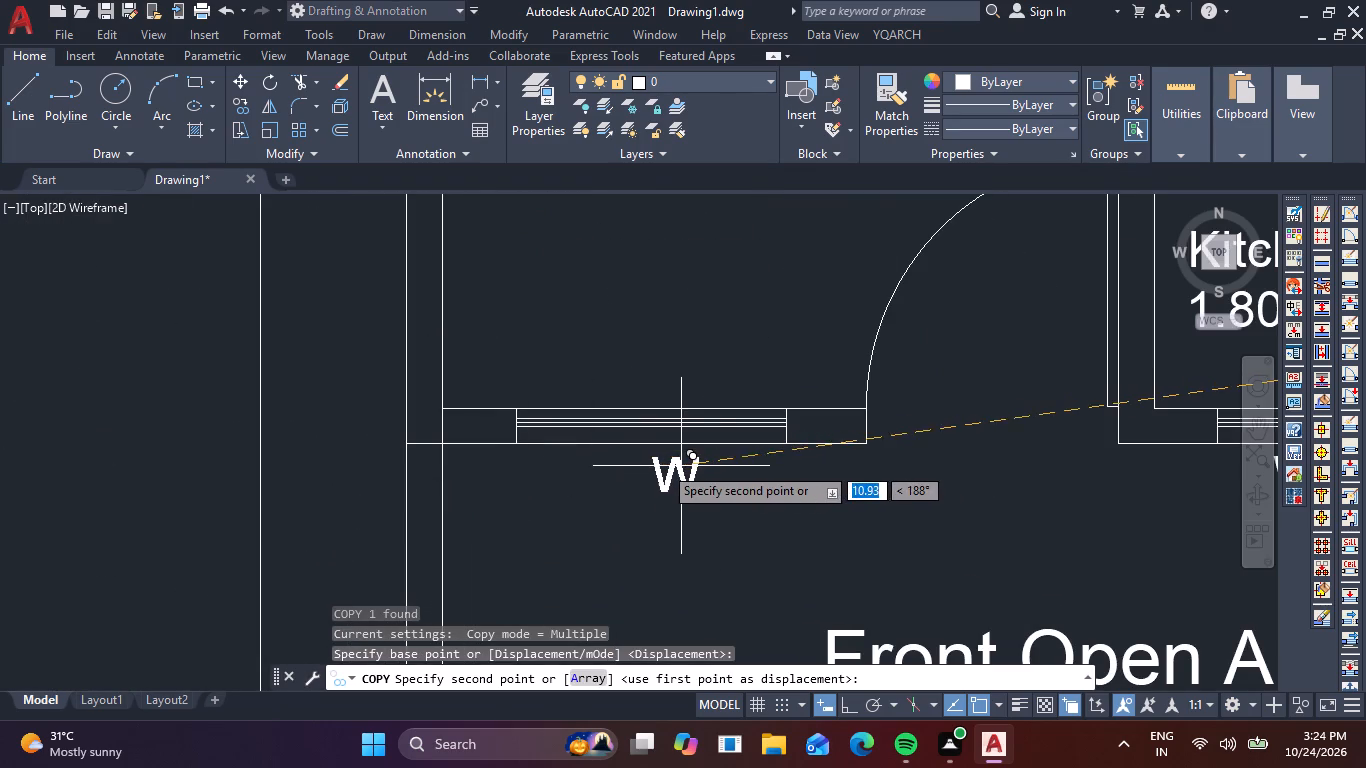
click(656, 464)
Place another copy of the W label beside the long window in the Kitchen's stair-side wall.
scroll(851, 513, down, 1)
middle_drag(856, 509, 657, 567)
scroll(856, 509, down, 1)
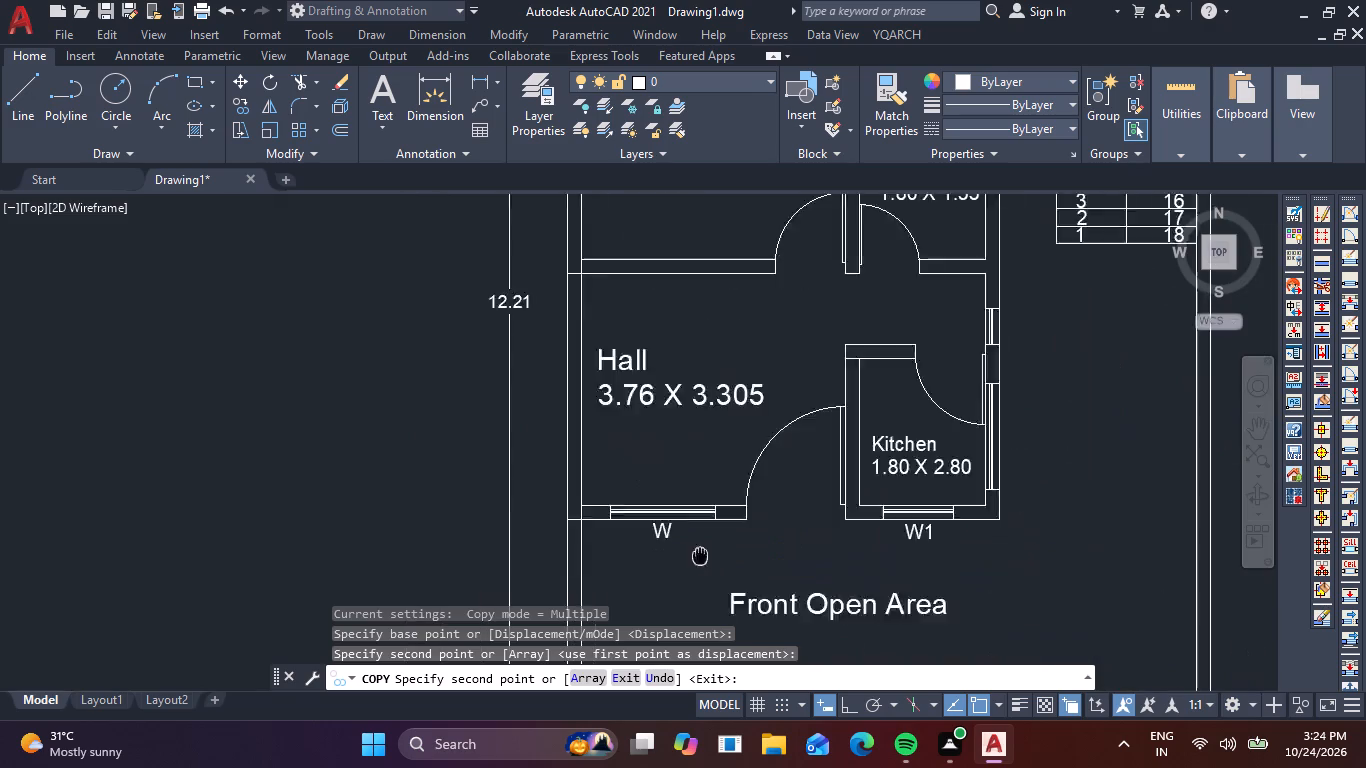
middle_drag(657, 567, 110, 712)
middle_drag(464, 554, 559, 397)
scroll(483, 448, up, 3)
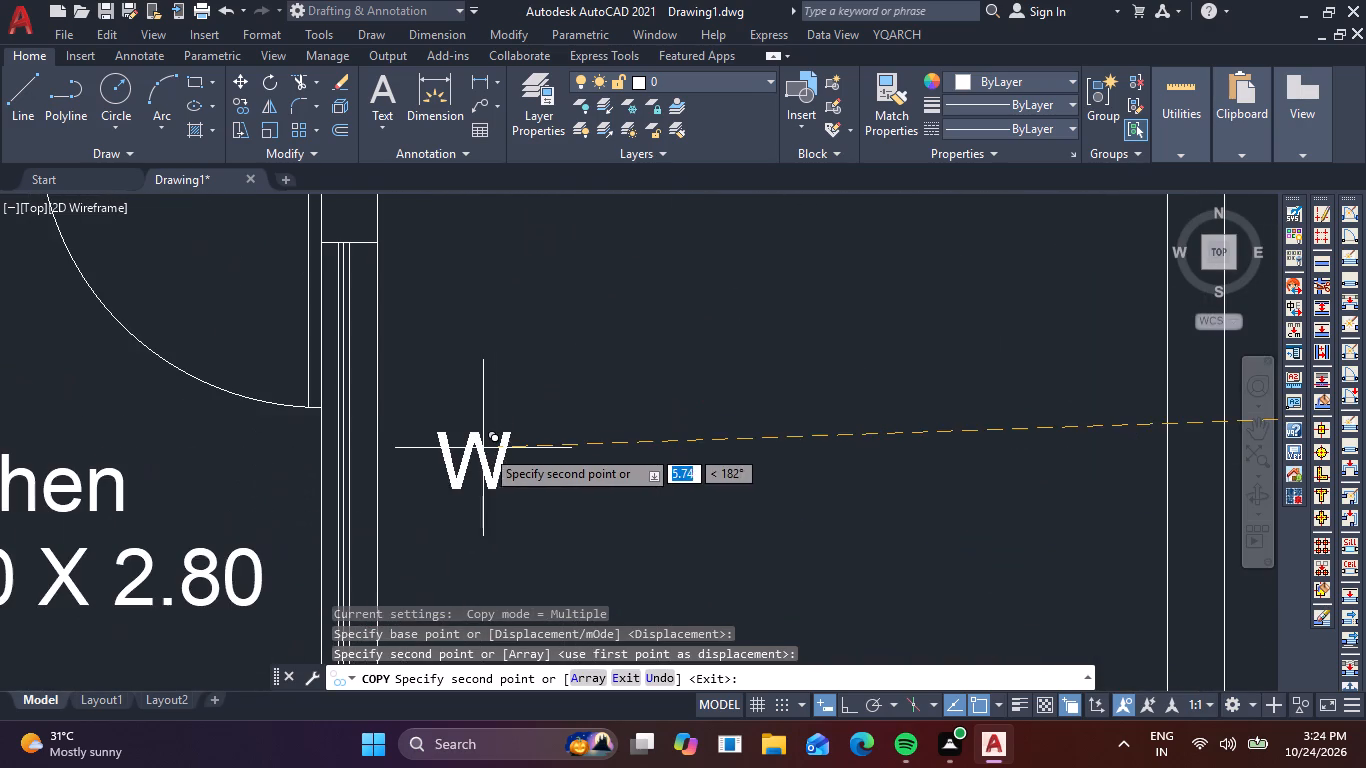
click(443, 499)
Place another W copy above the Bed Room's rear window, in the Rear Open Area, and finish copying.
scroll(513, 463, down, 3)
middle_drag(567, 387, 603, 566)
middle_drag(346, 442, 650, 538)
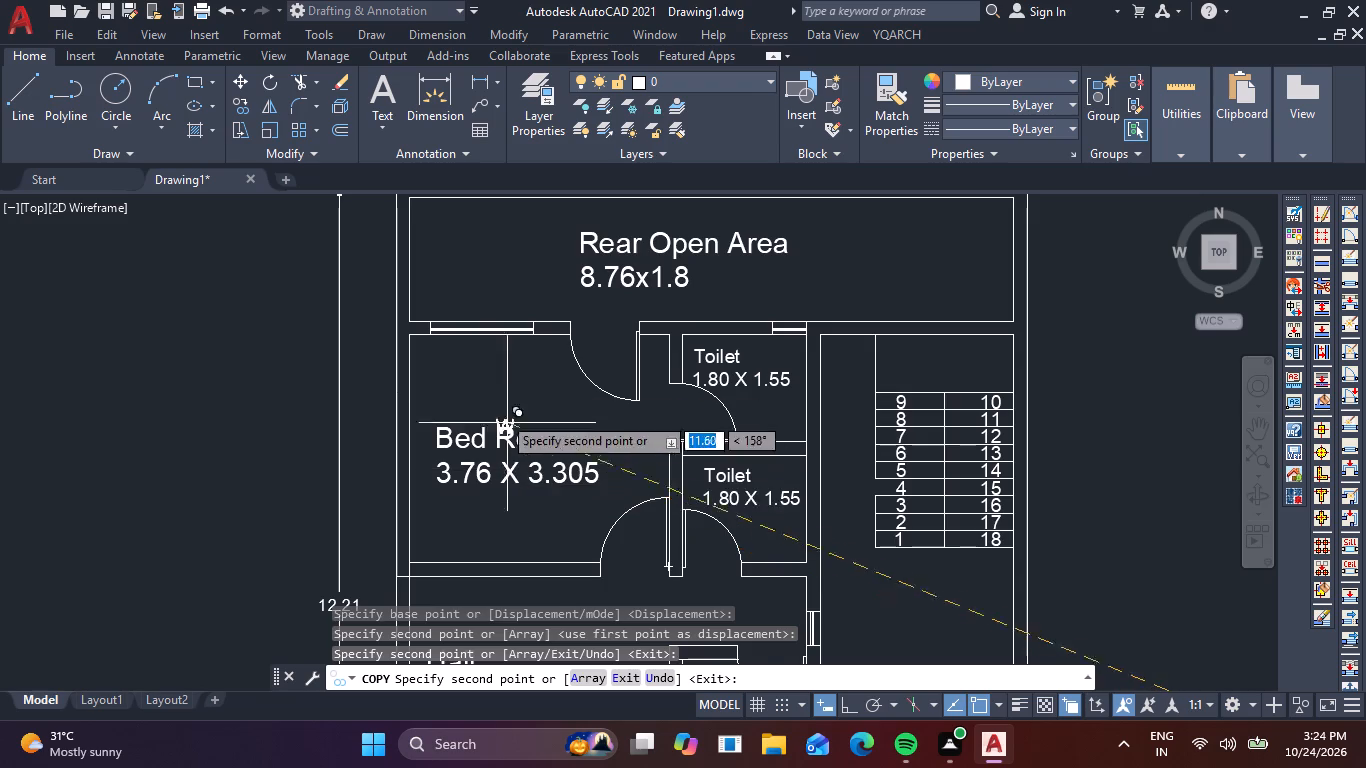
scroll(452, 340, up, 2)
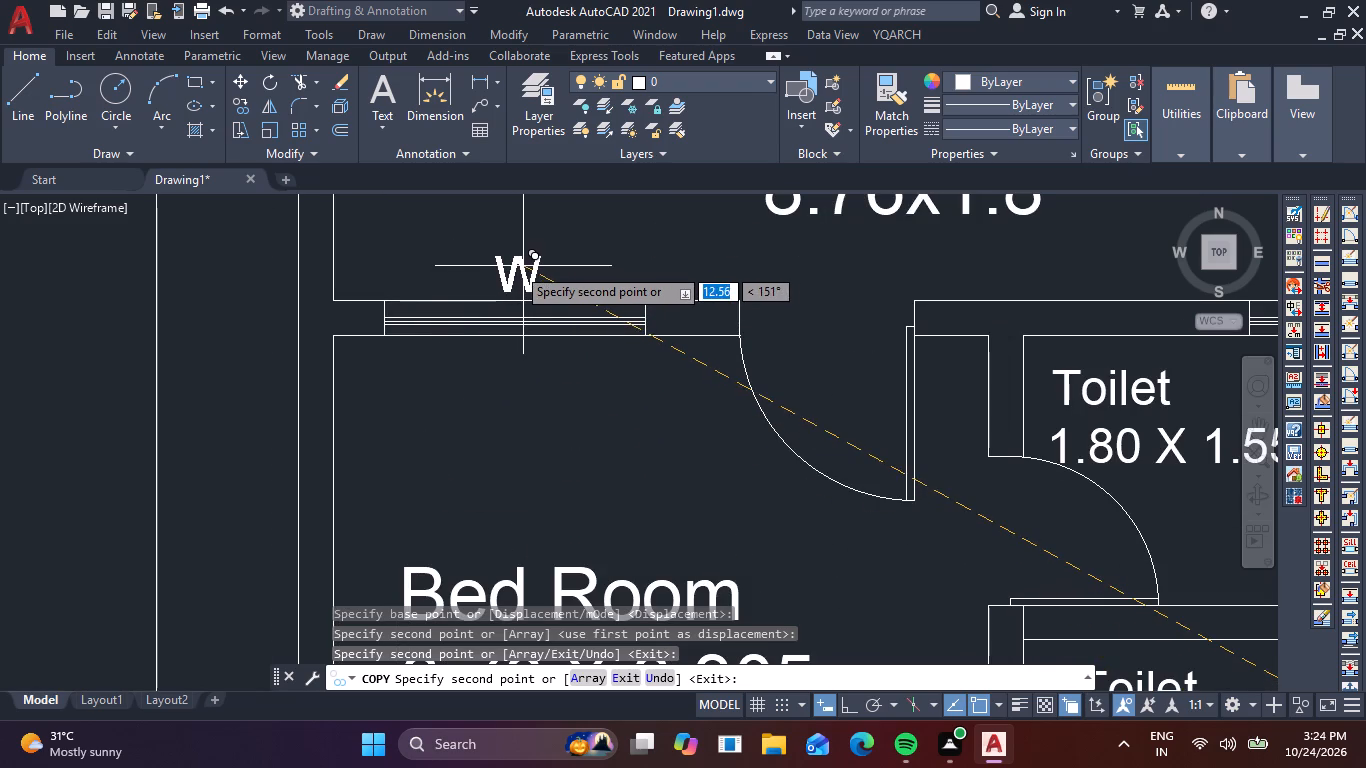
click(516, 266)
scroll(646, 342, down, 3)
middle_drag(732, 436, 384, 344)
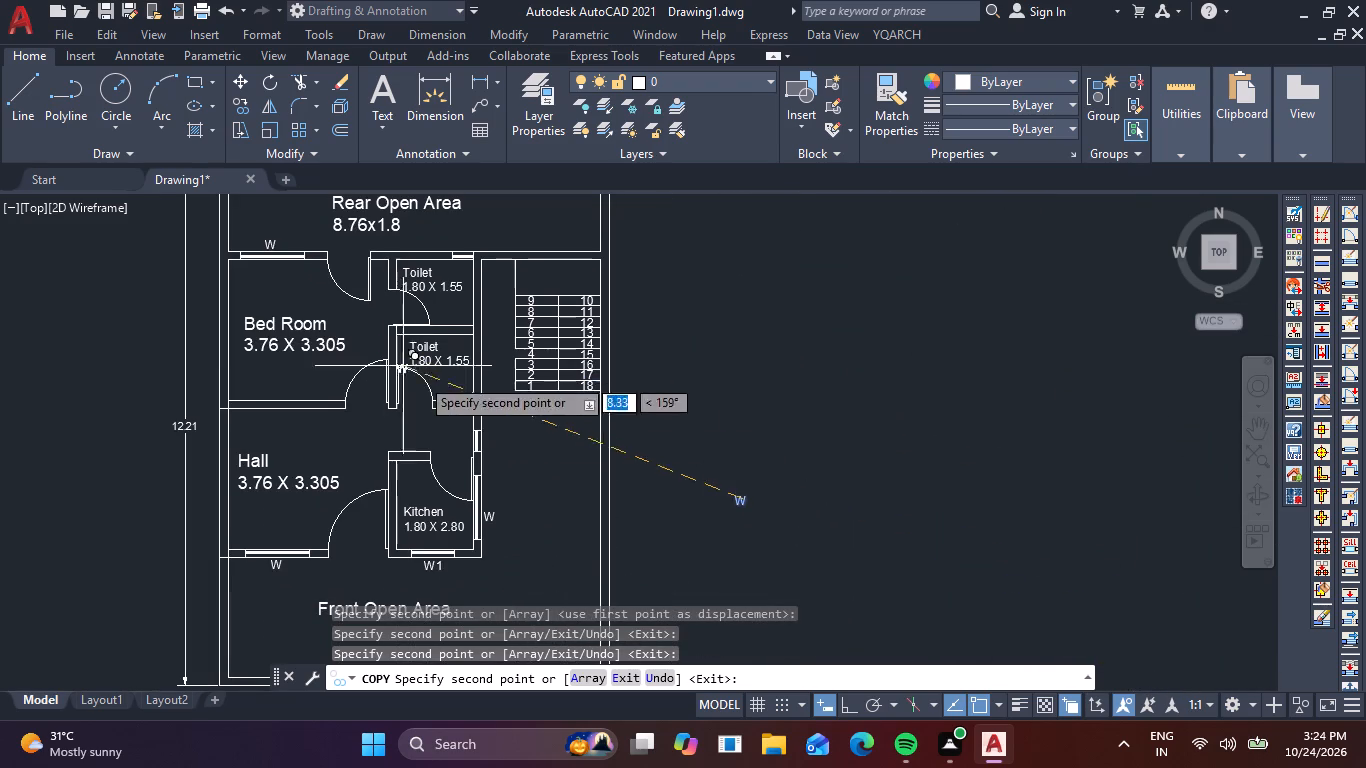
key(Escape)
Replace the text of the original W label outside the plan with "V".
scroll(711, 505, up, 2)
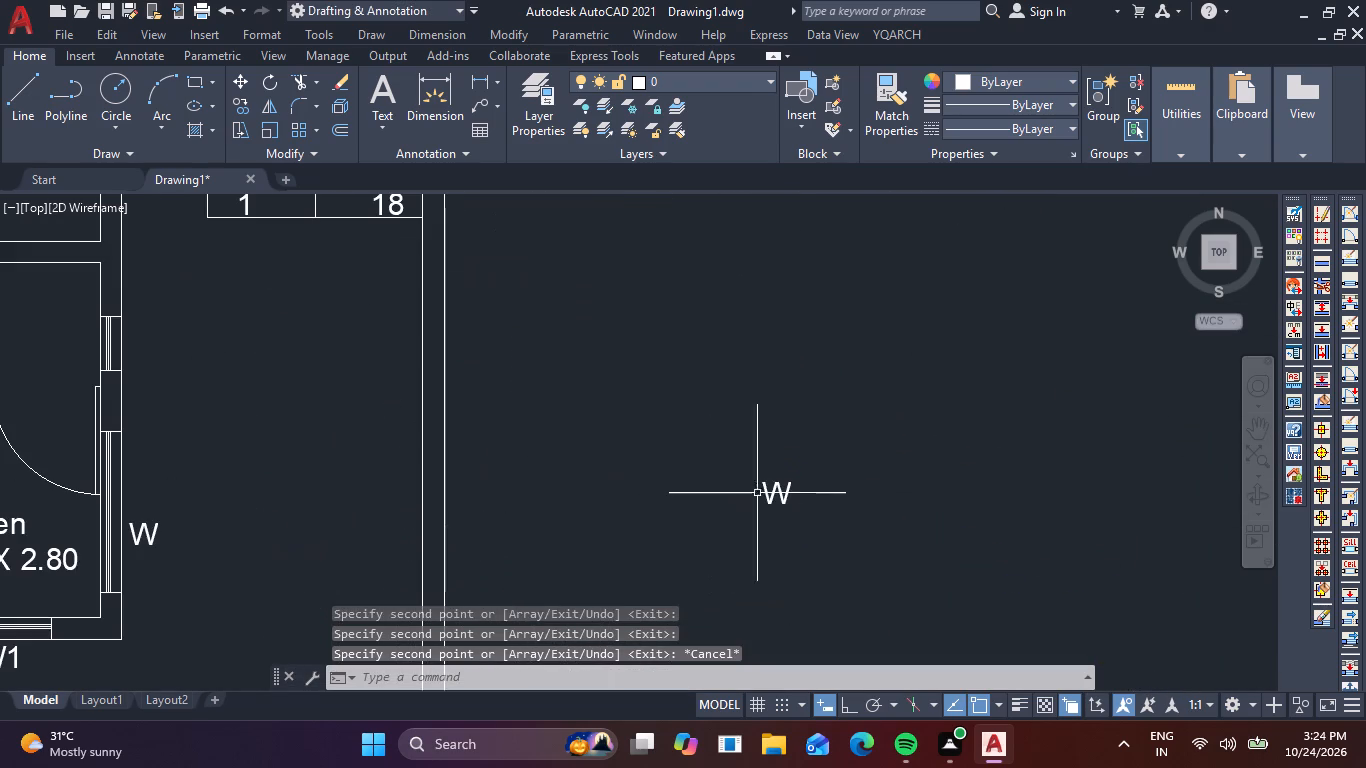
double_click(779, 494)
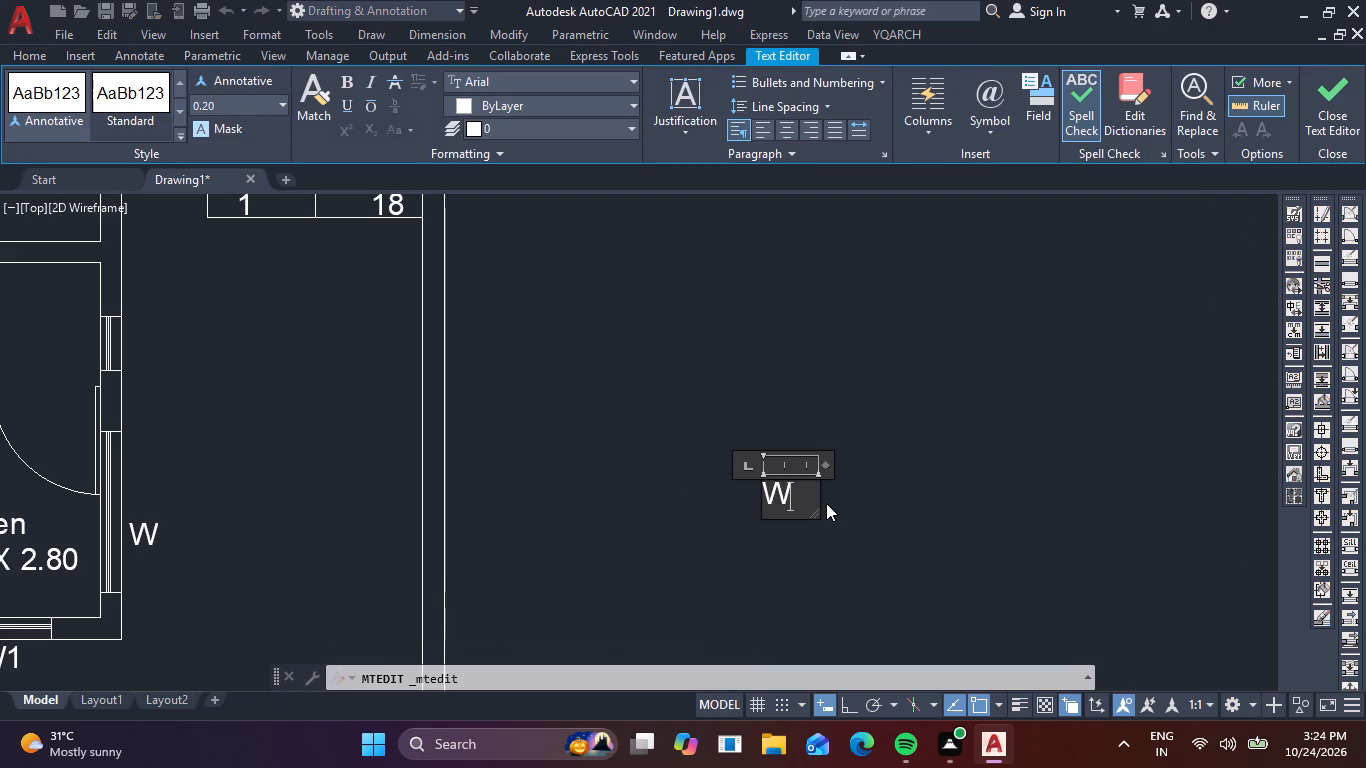
key(BackSpace)
key(v)
click(616, 613)
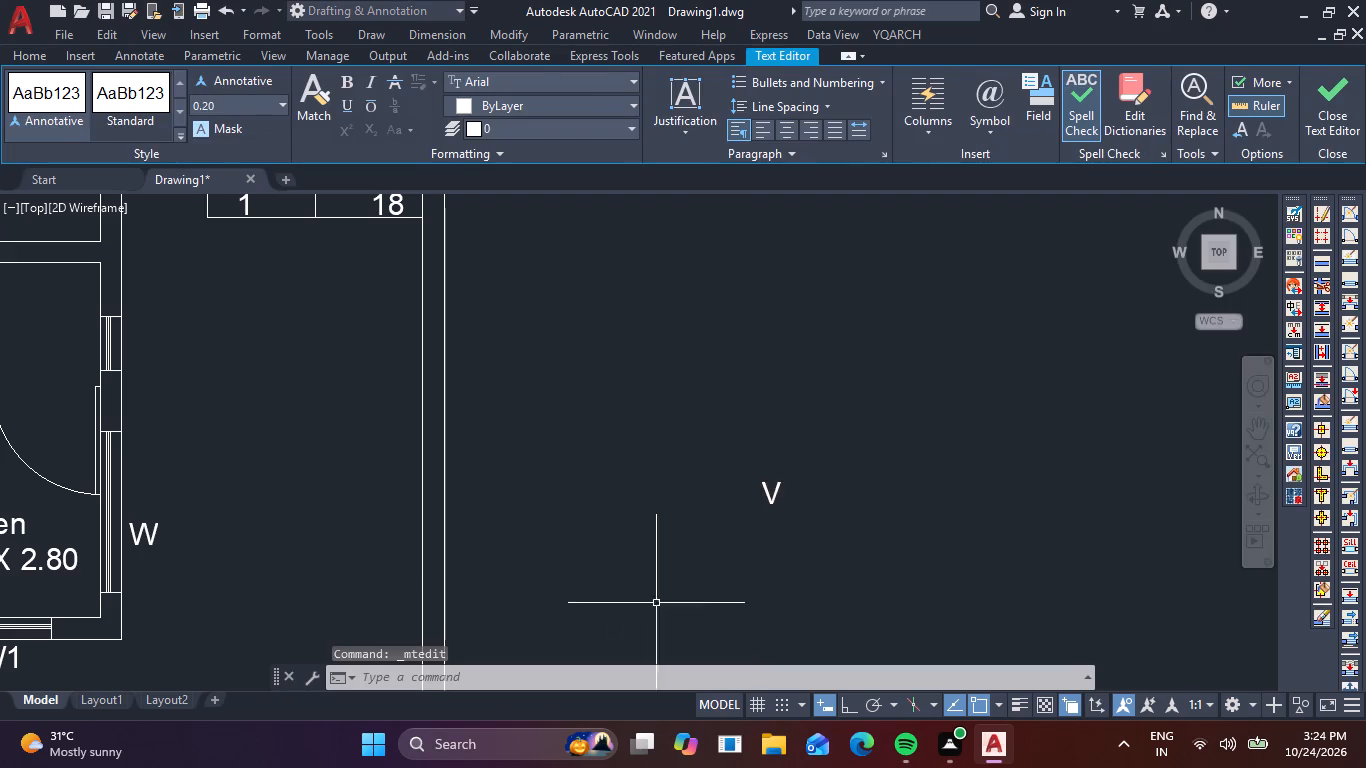
Copy the V label to beside the small window in the stair-side wall, just above the Kitchen's long window.
click(773, 494)
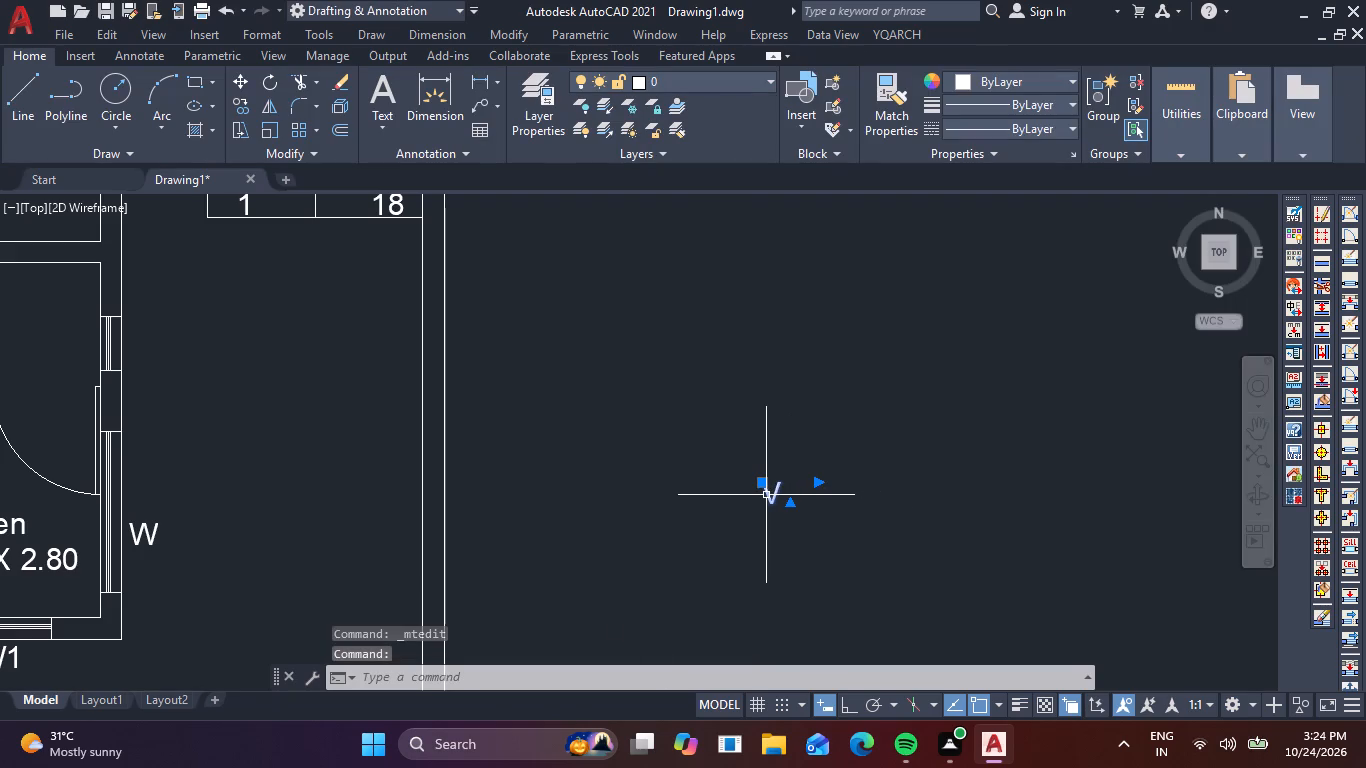
text(CO)
key(space)
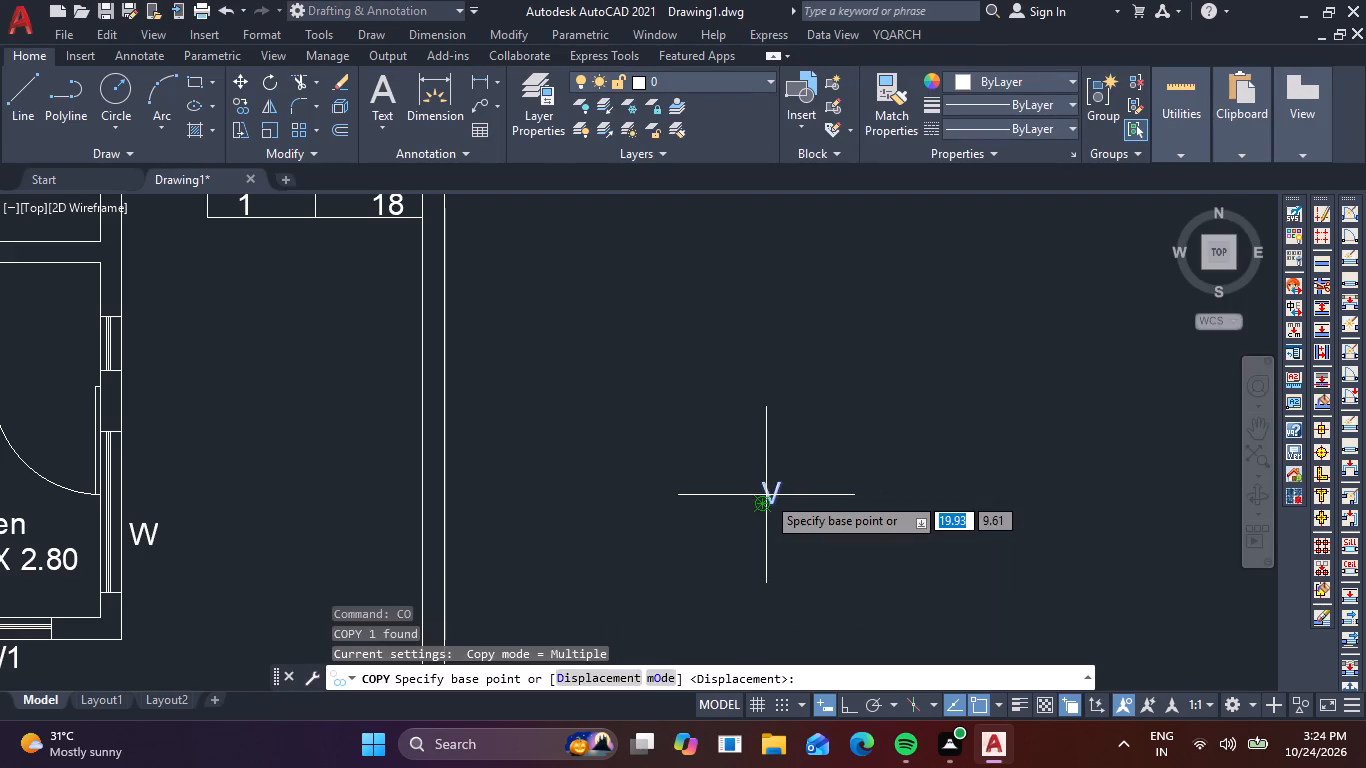
click(766, 495)
scroll(129, 354, up, 2)
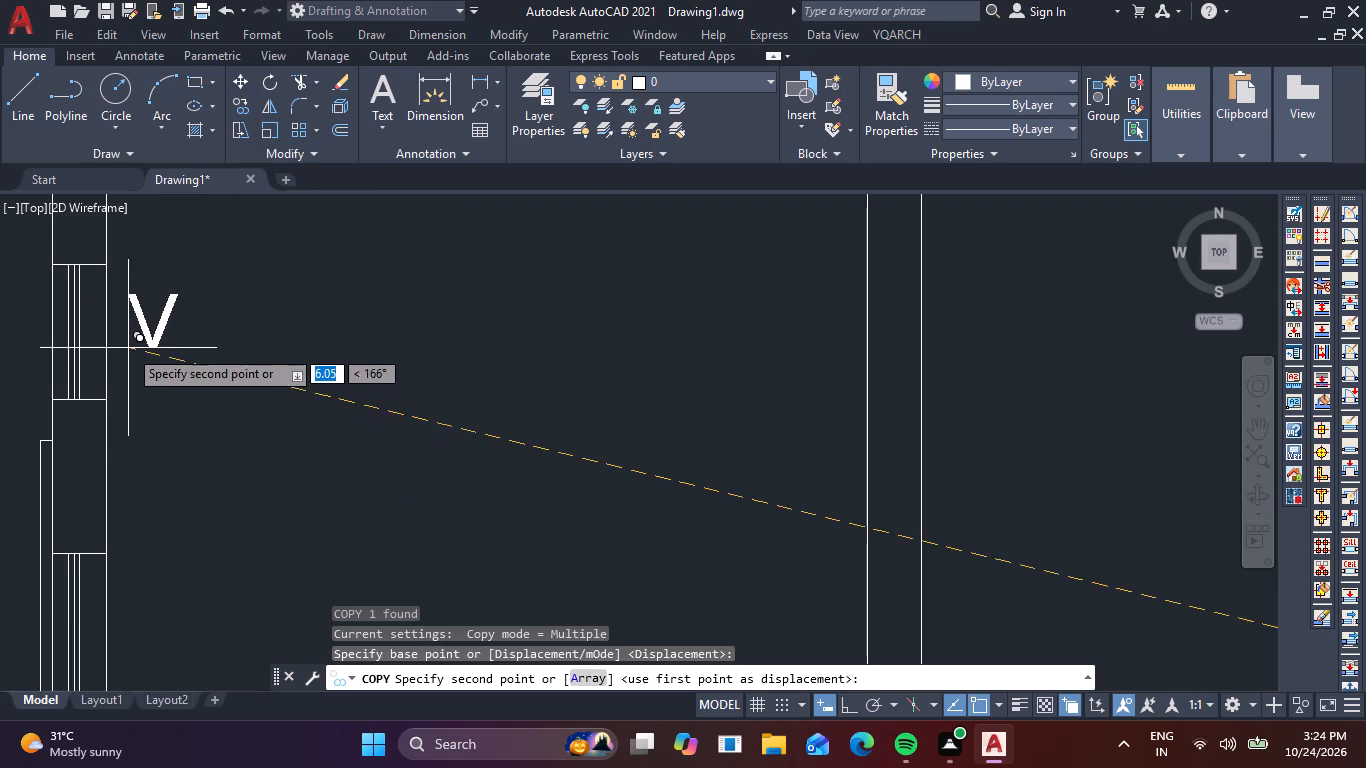
click(124, 362)
Place another V copy above the upper Toilet's rear window and finish copying.
scroll(219, 359, down, 1)
middle_drag(284, 370, 345, 680)
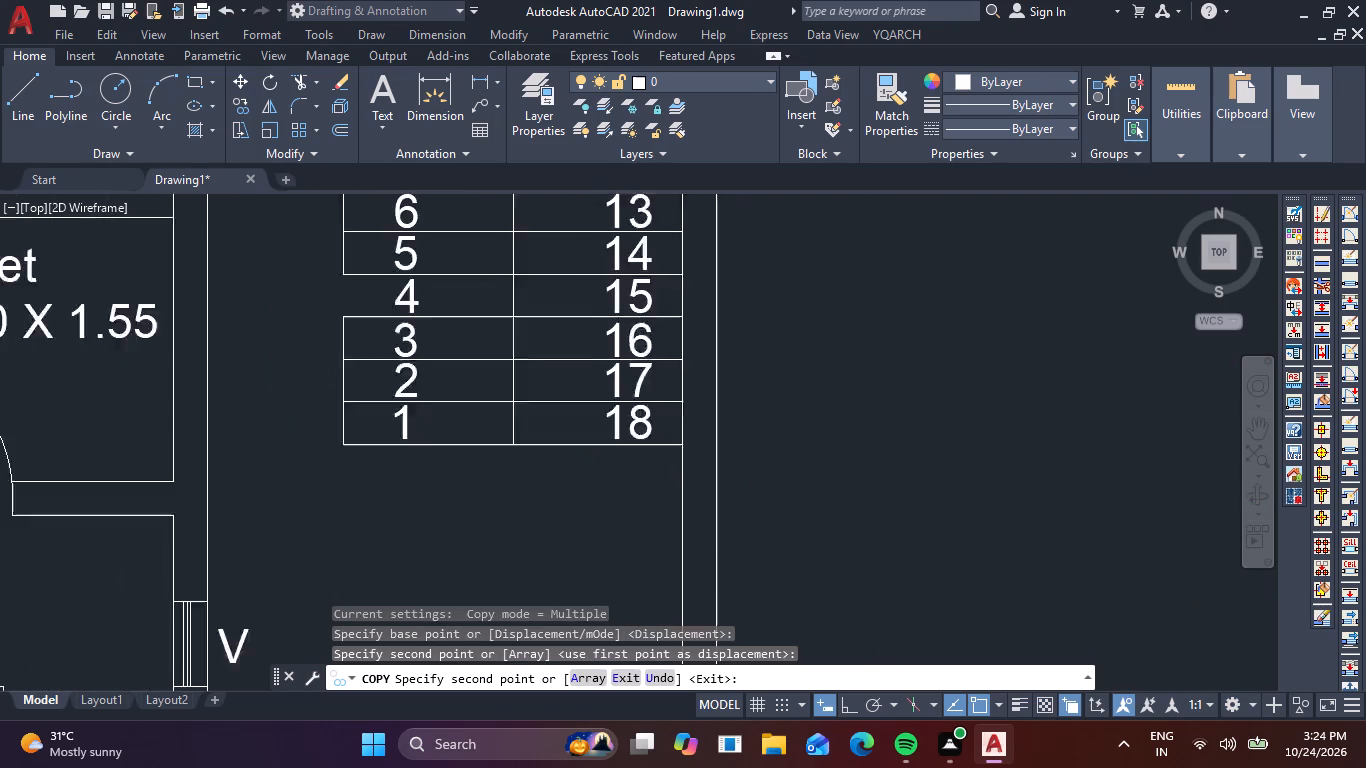
middle_drag(345, 680, 360, 743)
scroll(363, 562, down, 2)
scroll(270, 310, up, 2)
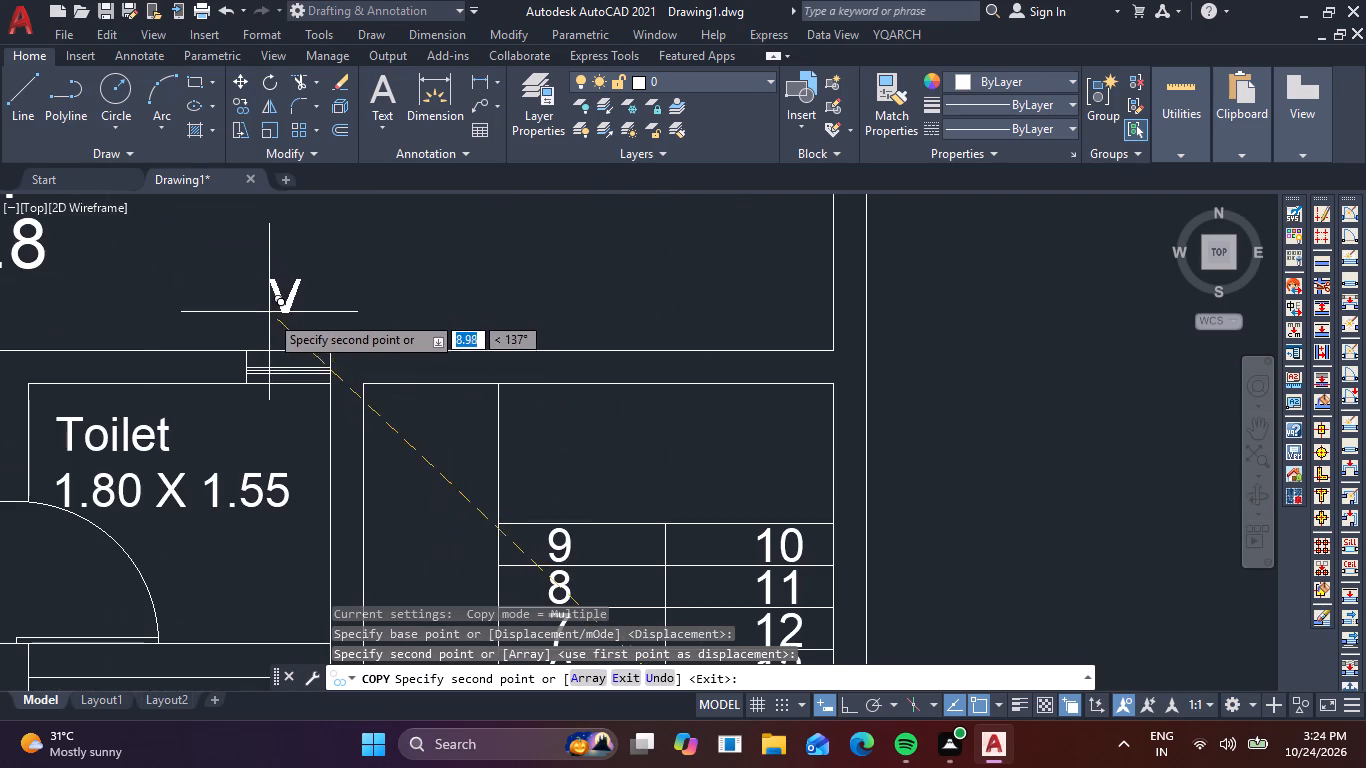
click(270, 345)
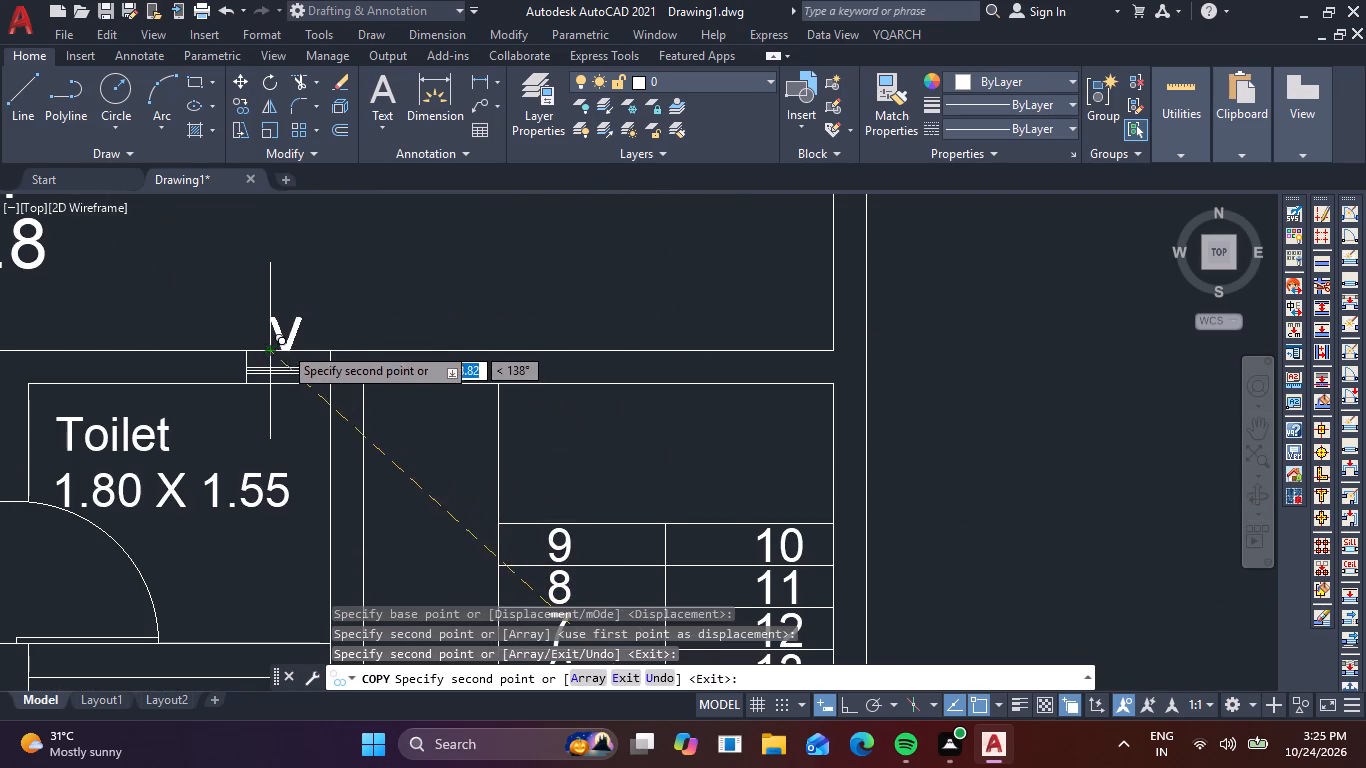
key(Escape)
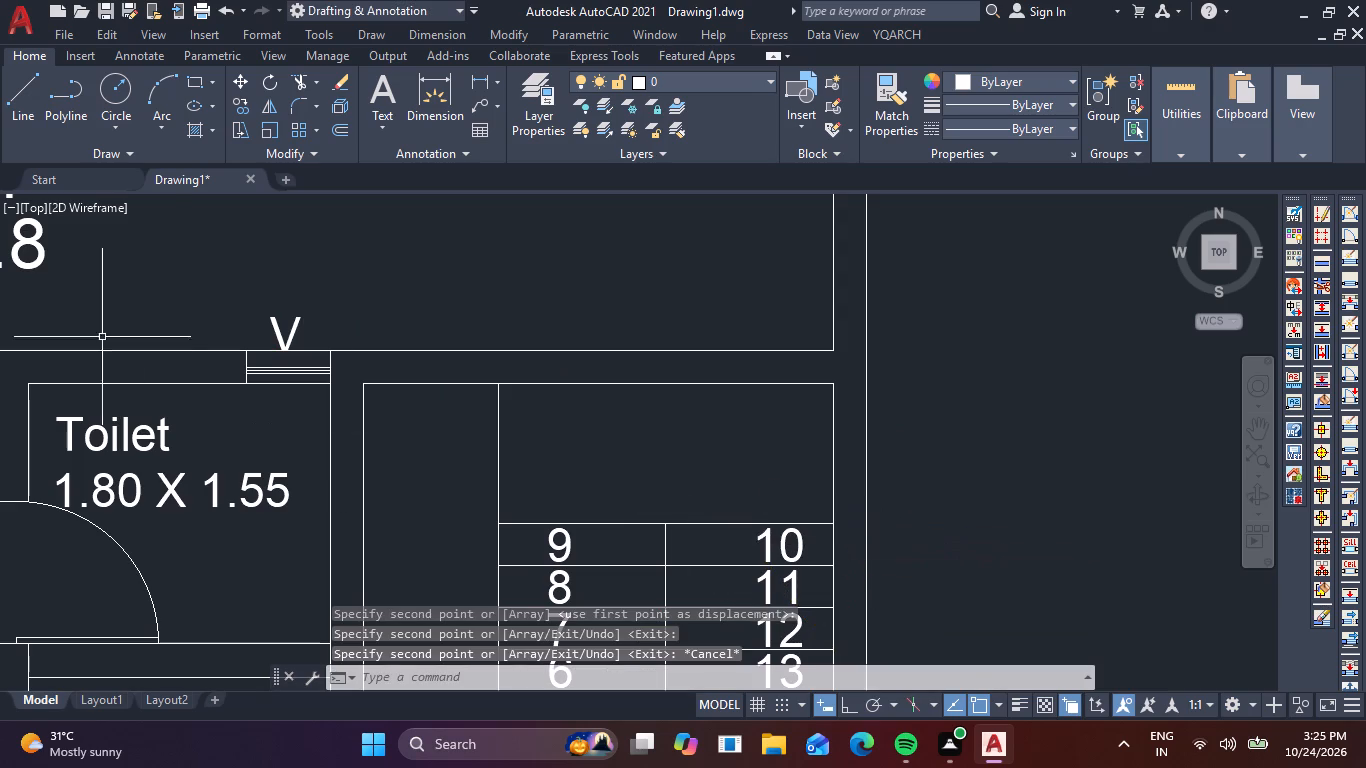
Move the V label at the upper Toilet's window slightly farther from the wall into the Rear Open Area.
click(278, 324)
key(m)
key(space)
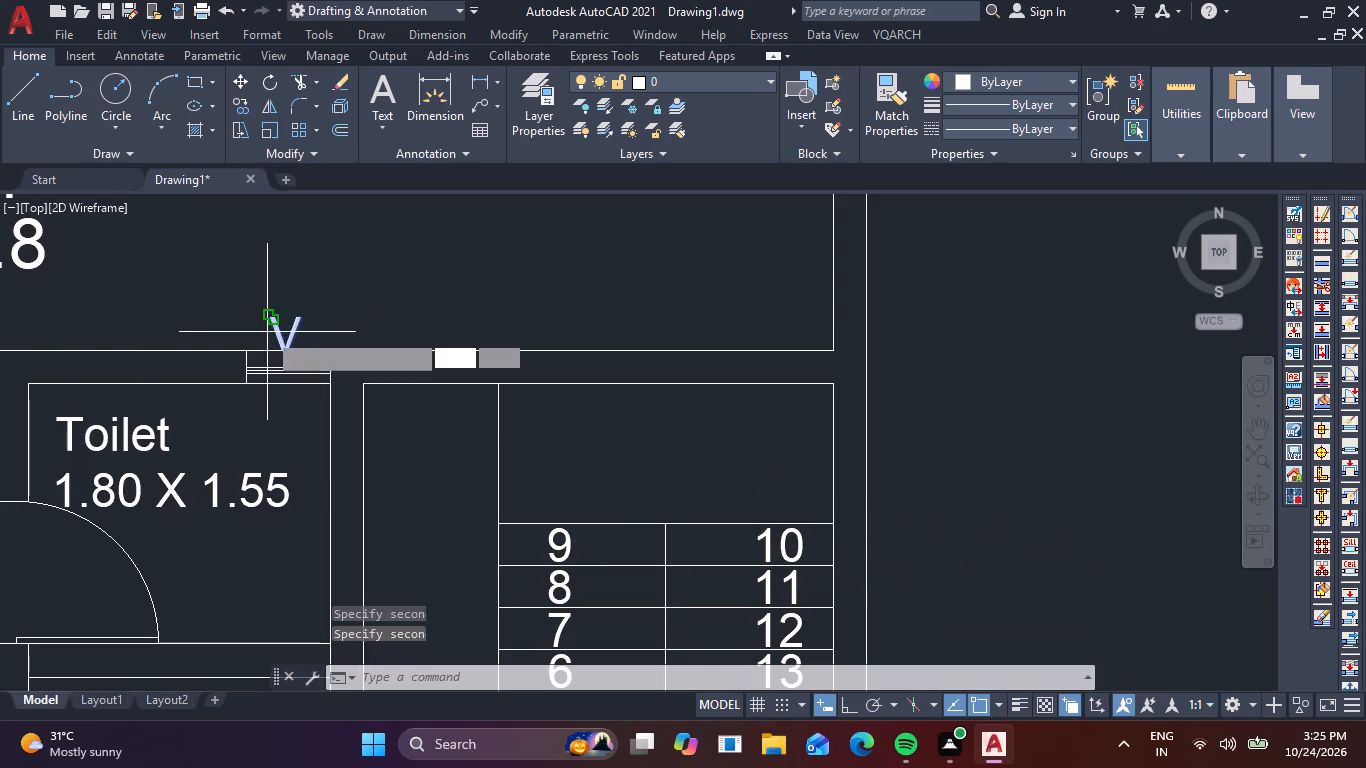
scroll(268, 332, up, 3)
click(309, 333)
click(308, 308)
Draw a three-sided line outline around the W label outside the Hall's front window, 1.50 m wide and about 0.37 m deep, with Ortho on.
scroll(416, 349, down, 4)
middle_drag(597, 483, 556, 335)
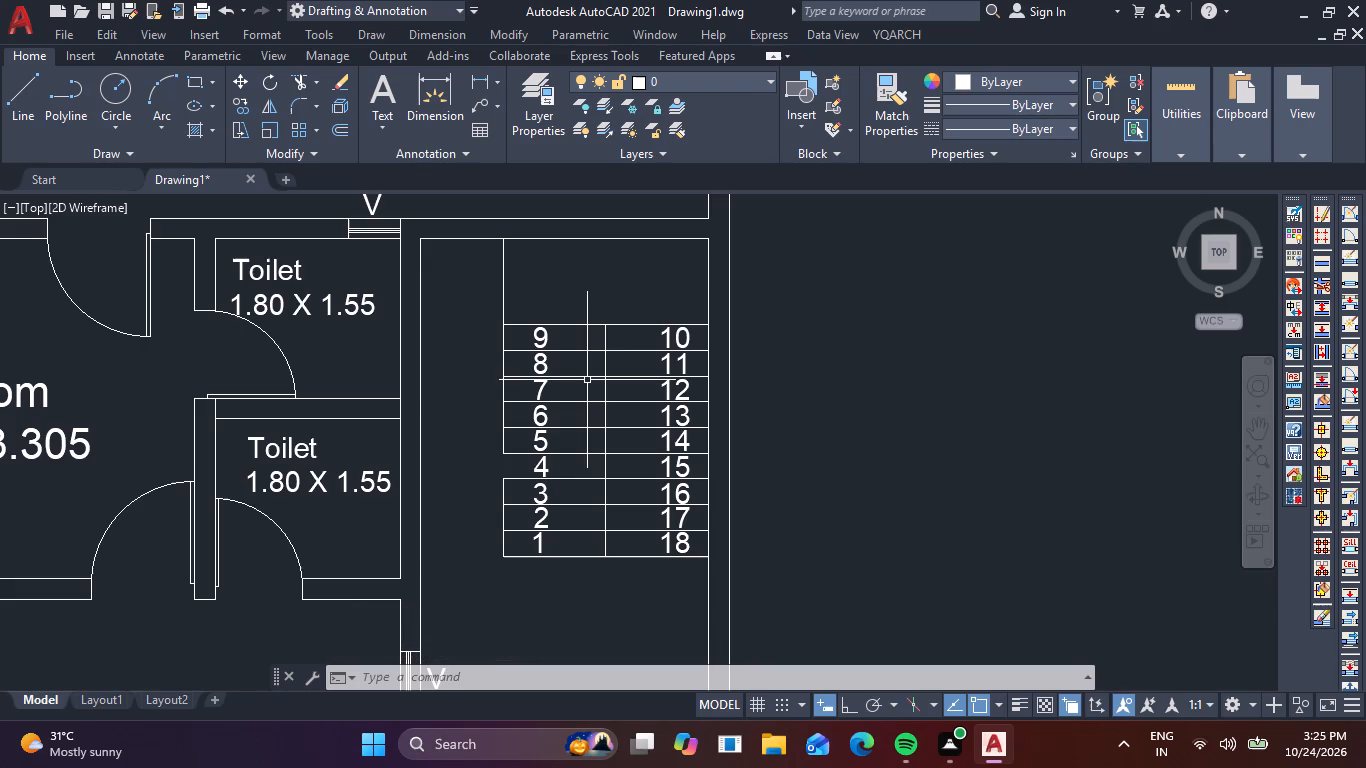
text(L)
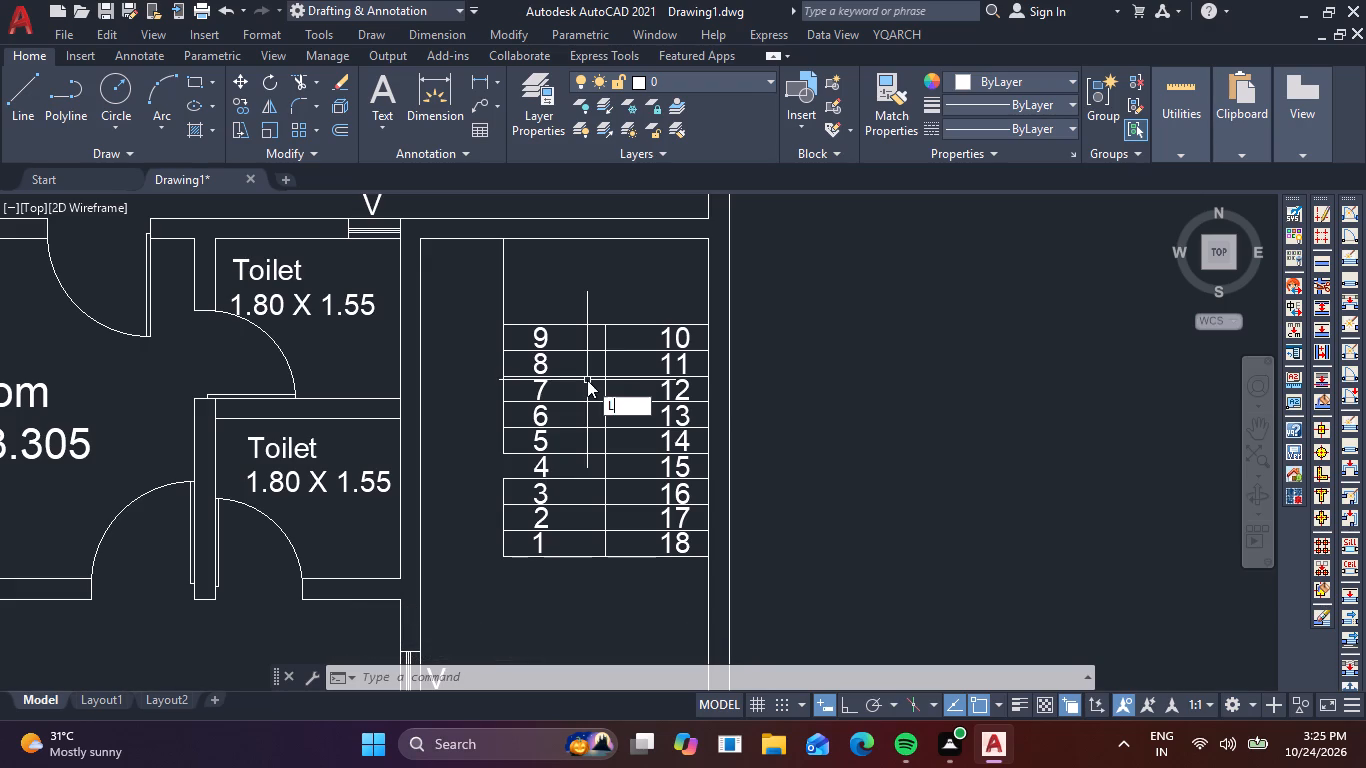
key(space)
scroll(389, 432, down, 1)
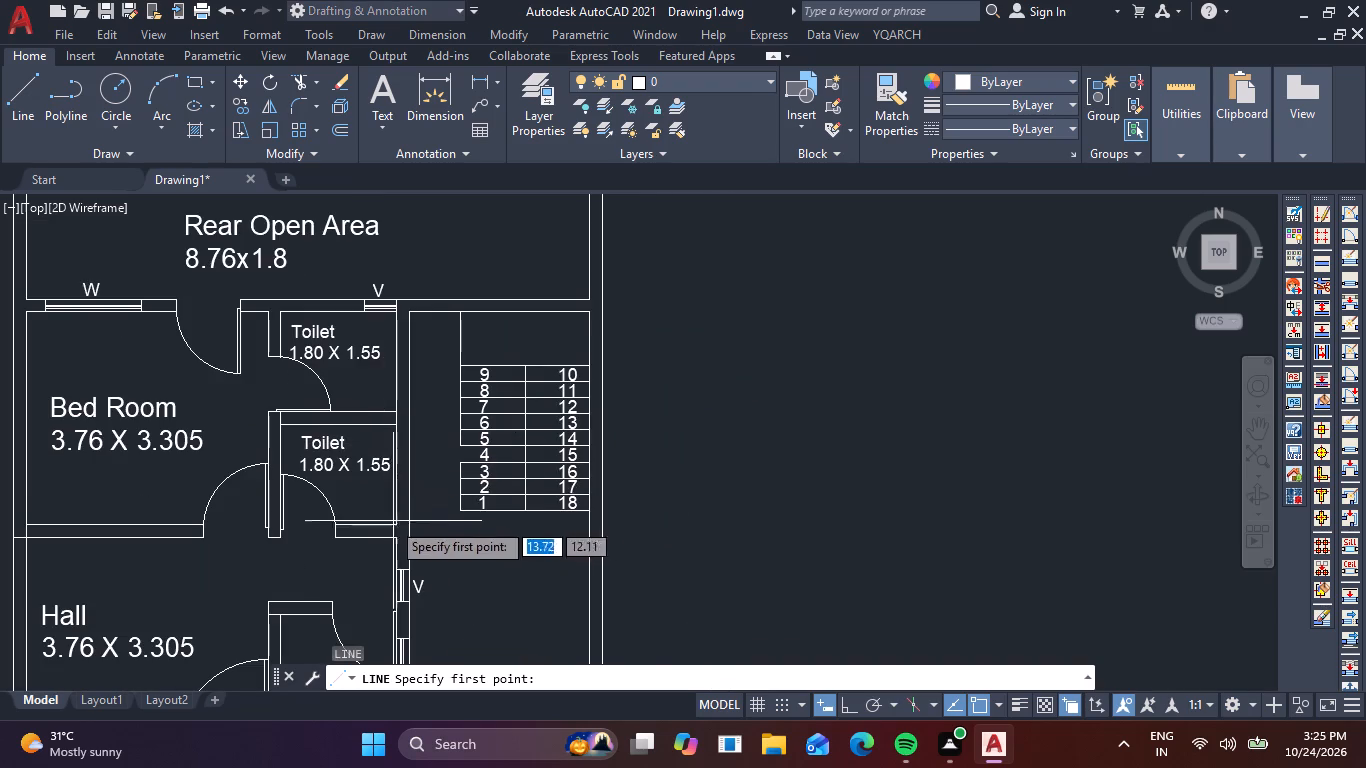
middle_drag(373, 529, 496, 239)
scroll(317, 471, down, 1)
scroll(285, 490, up, 3)
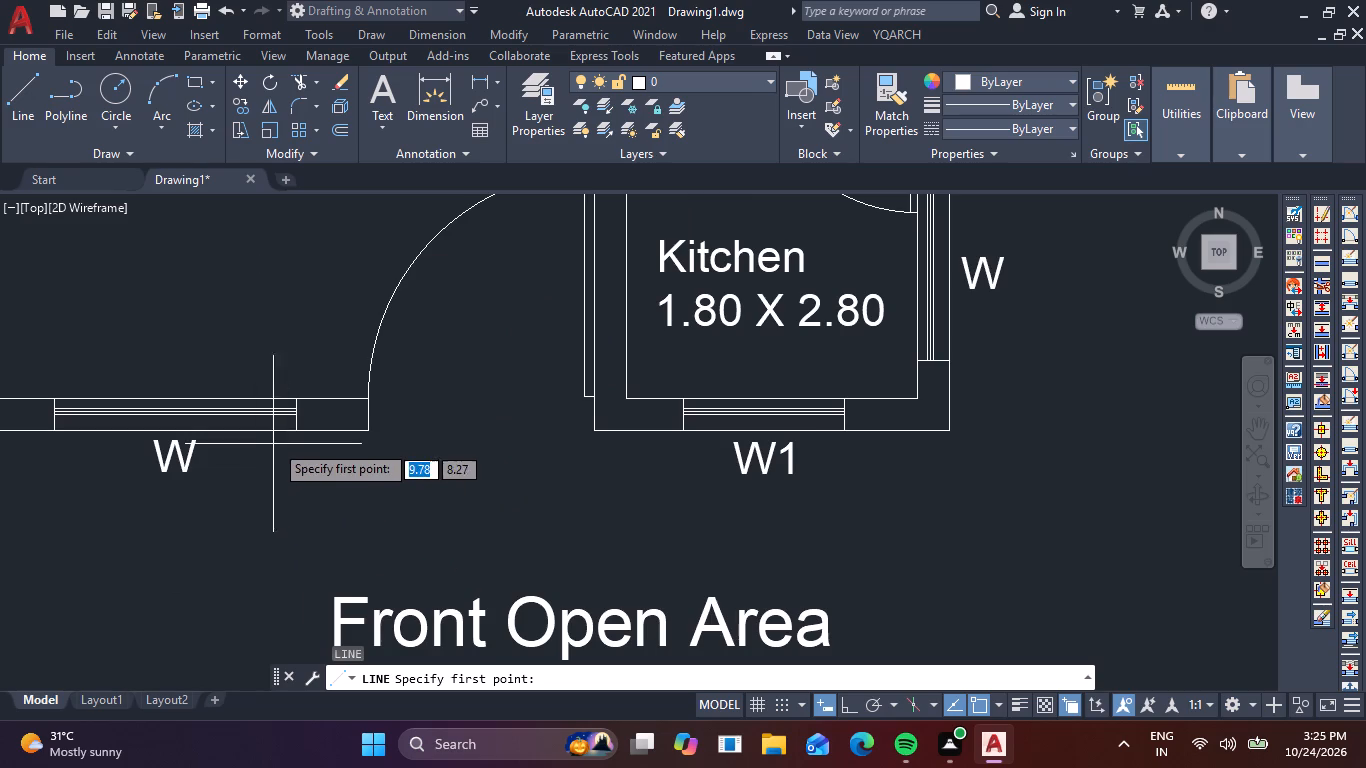
click(293, 431)
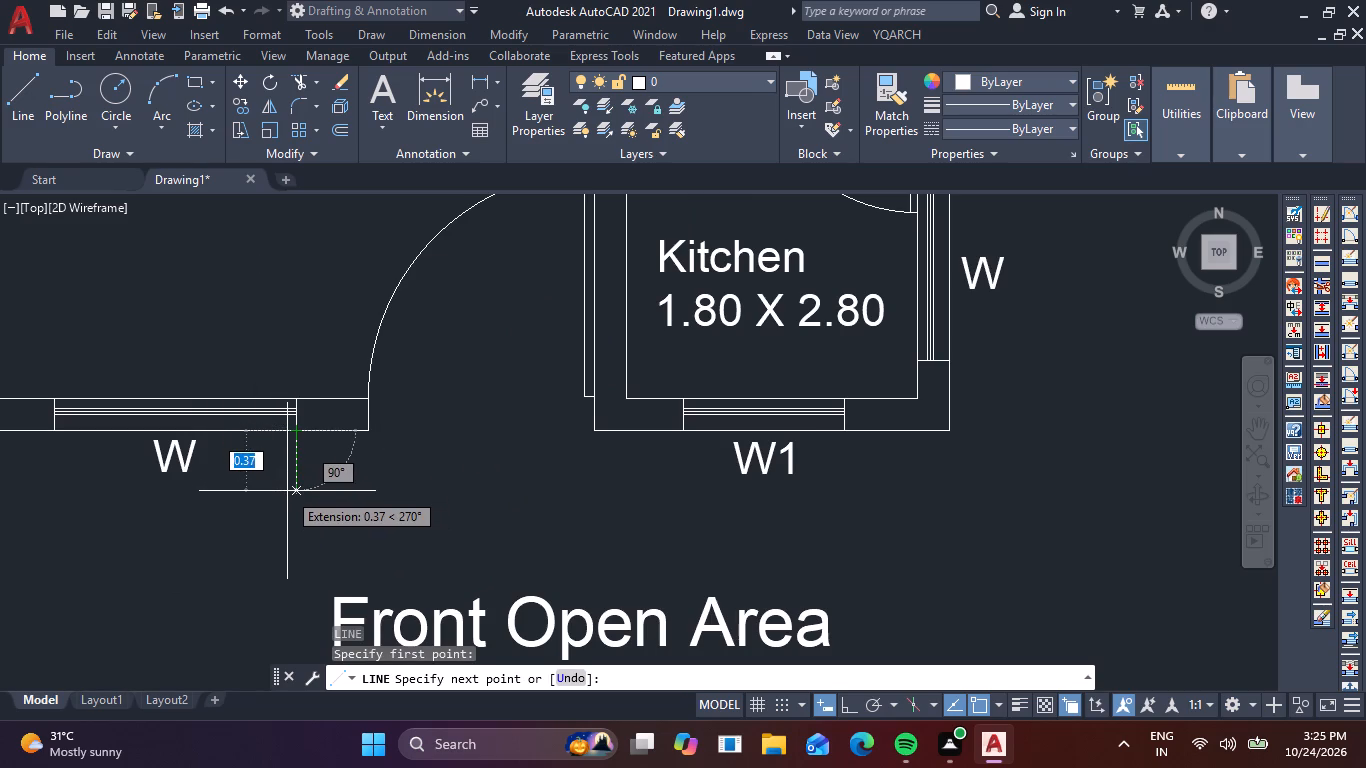
key(F8)
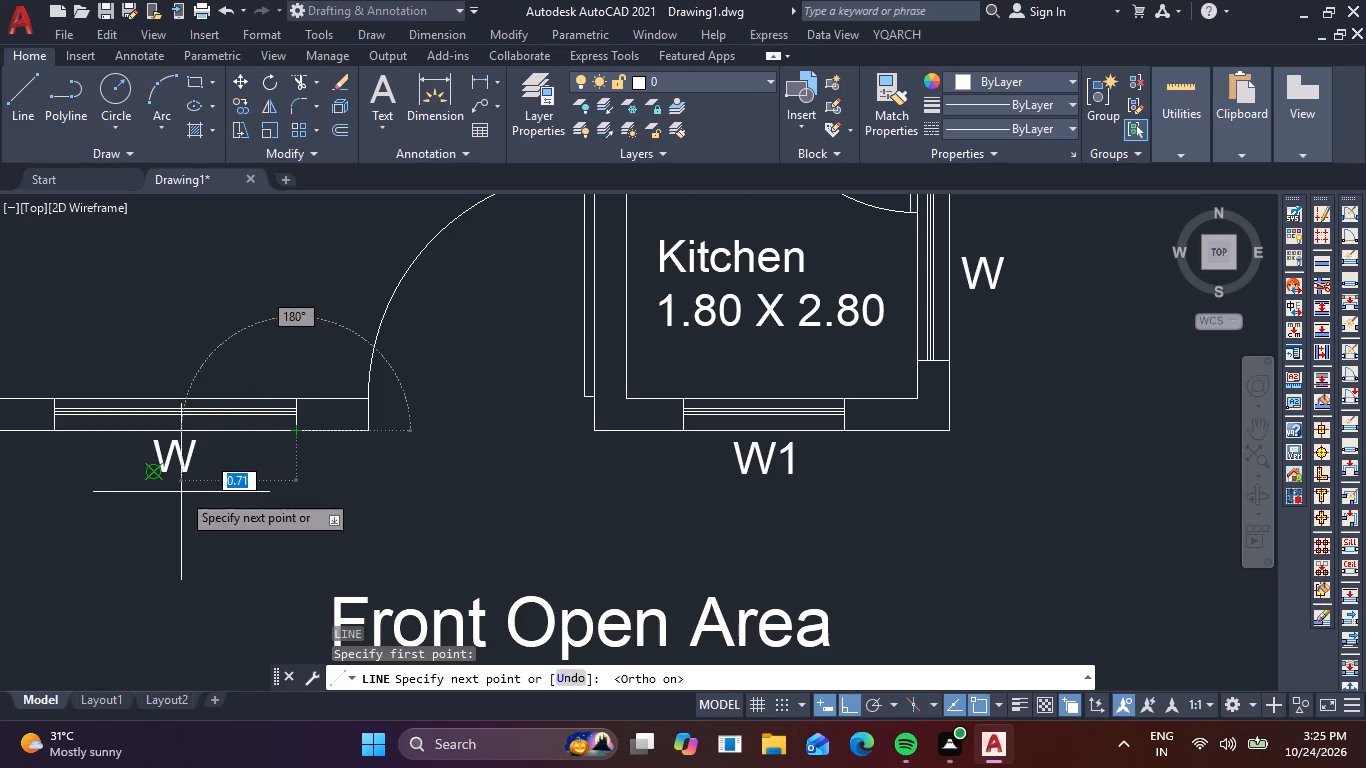
click(289, 493)
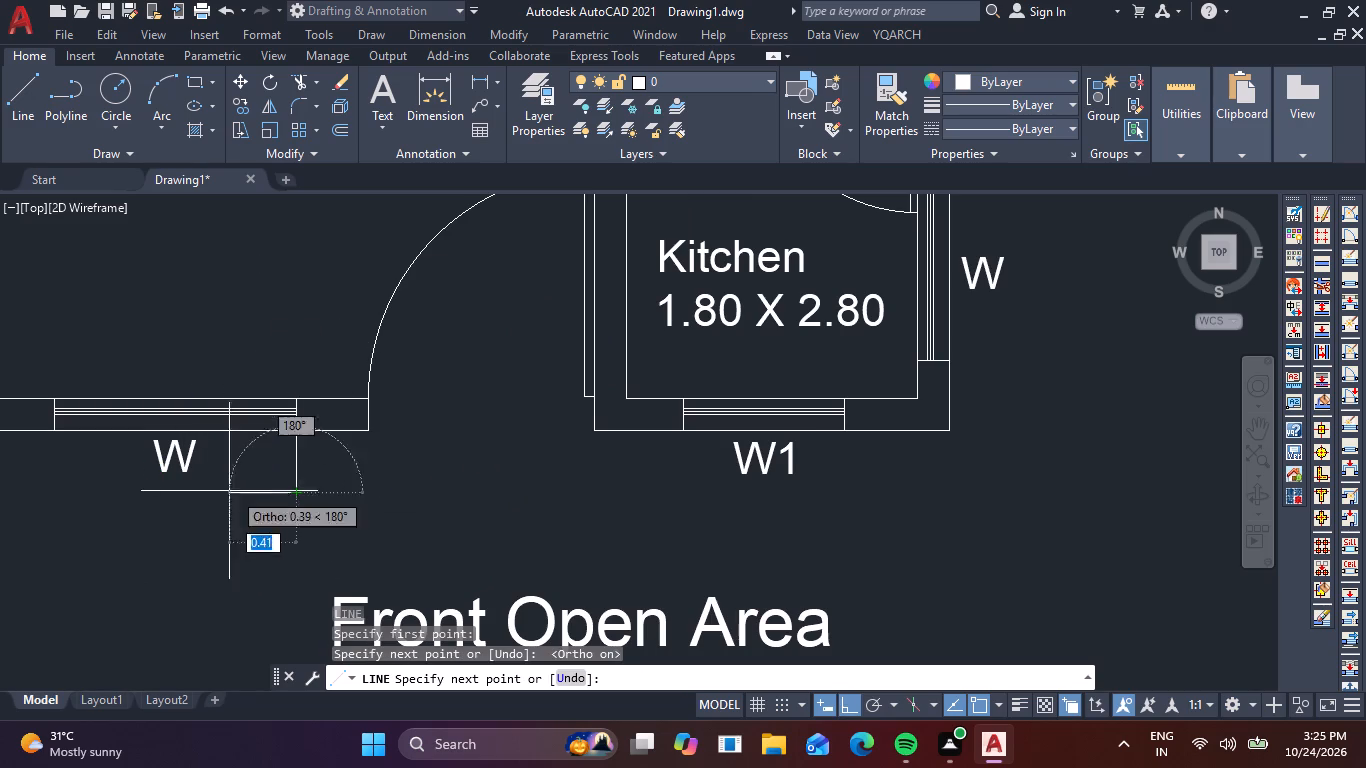
click(51, 492)
click(49, 432)
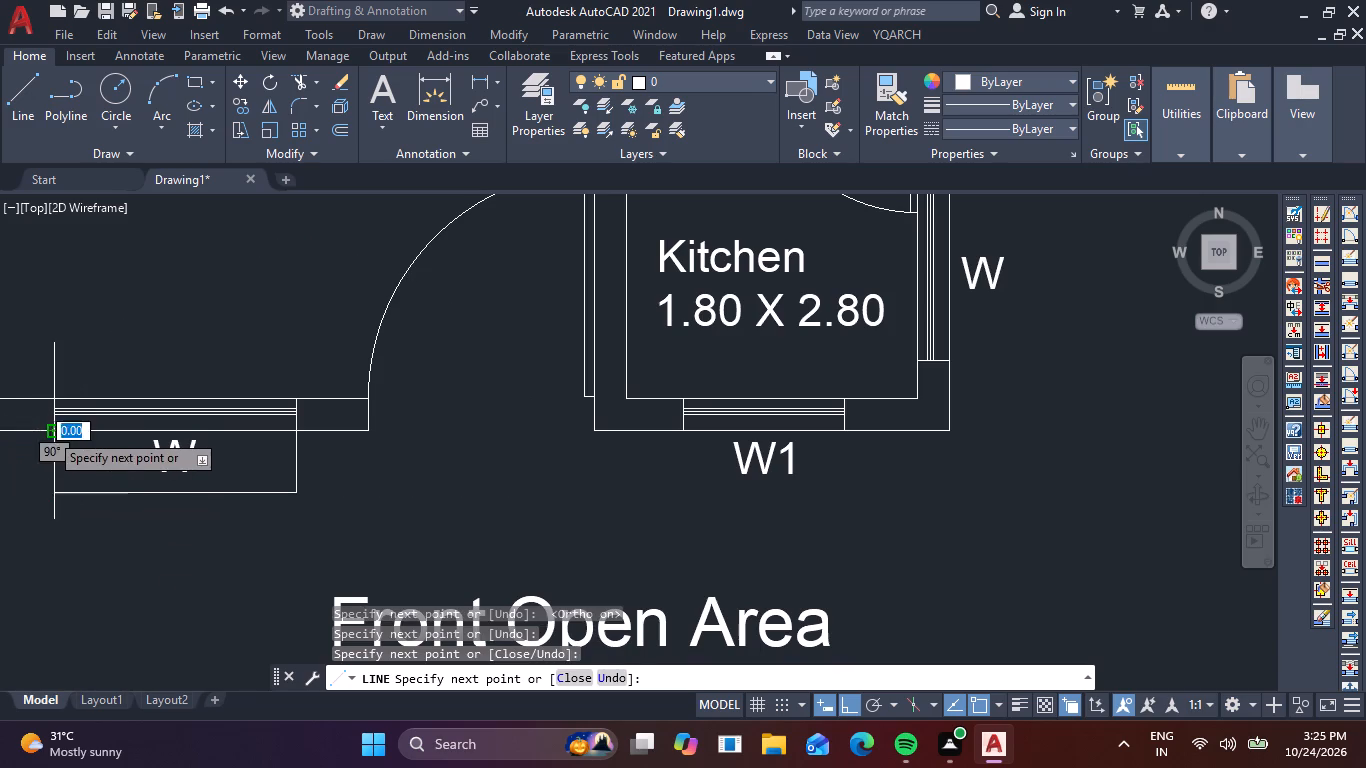
key(space)
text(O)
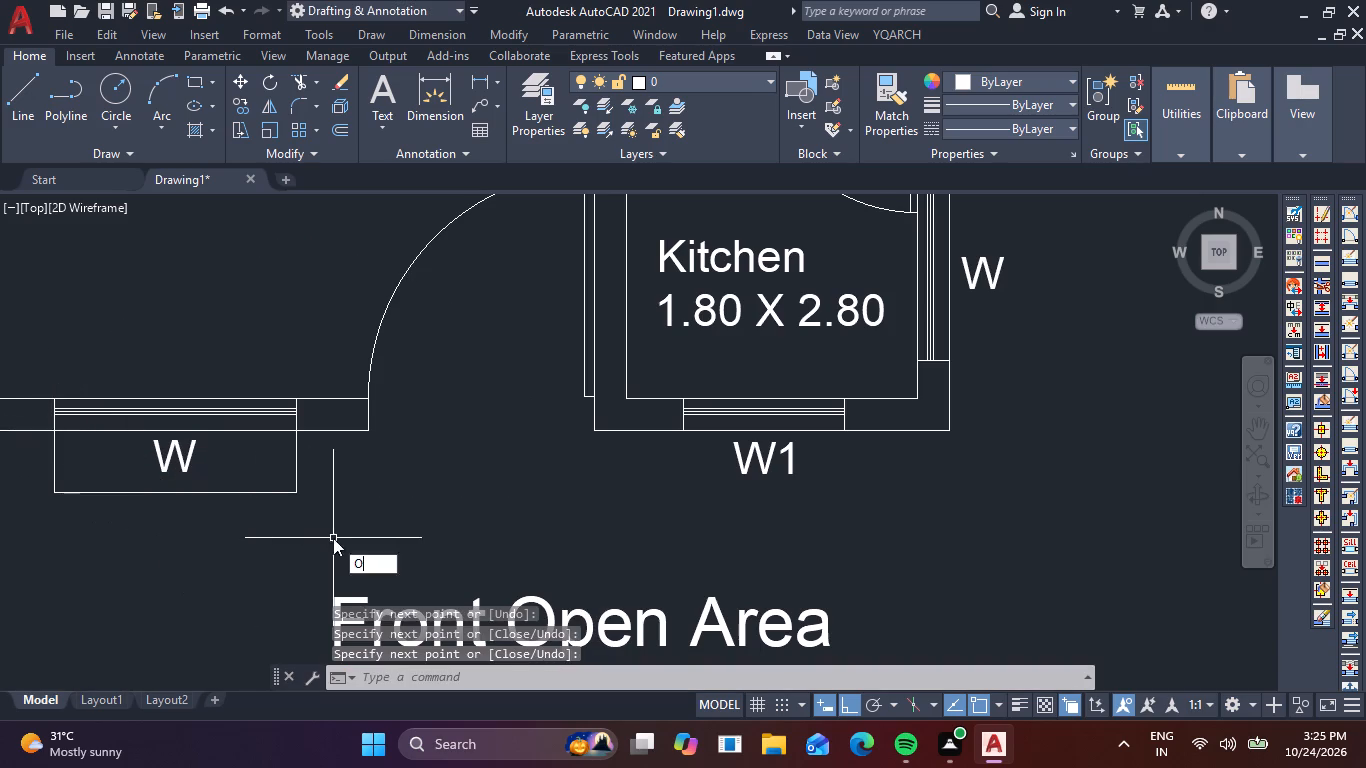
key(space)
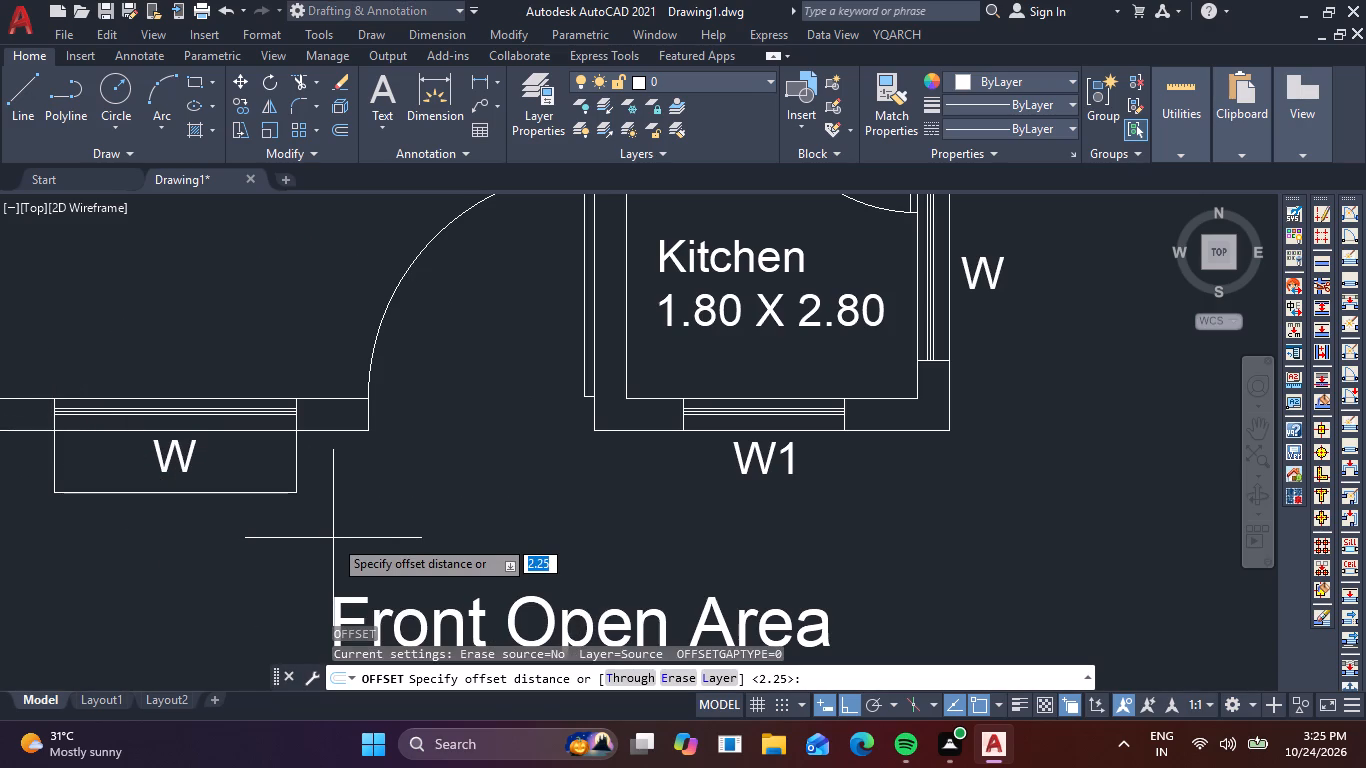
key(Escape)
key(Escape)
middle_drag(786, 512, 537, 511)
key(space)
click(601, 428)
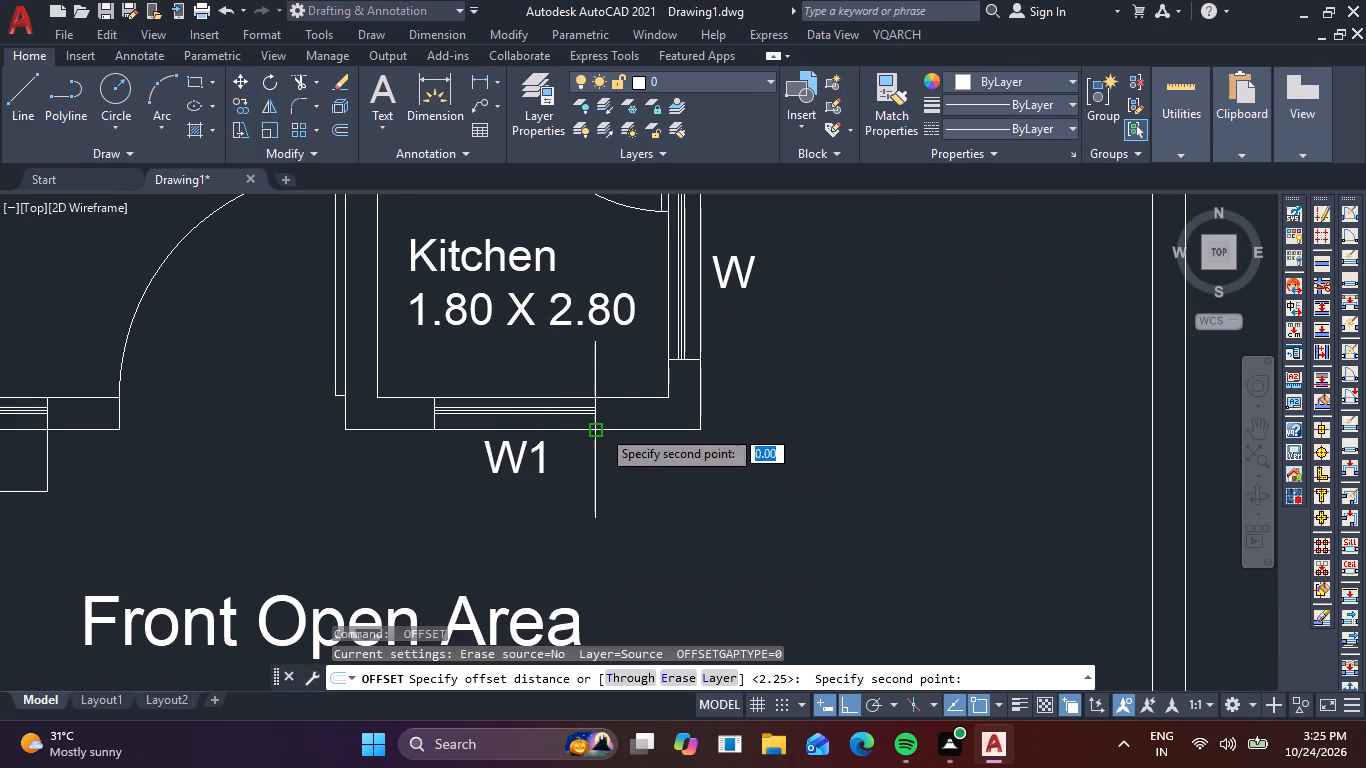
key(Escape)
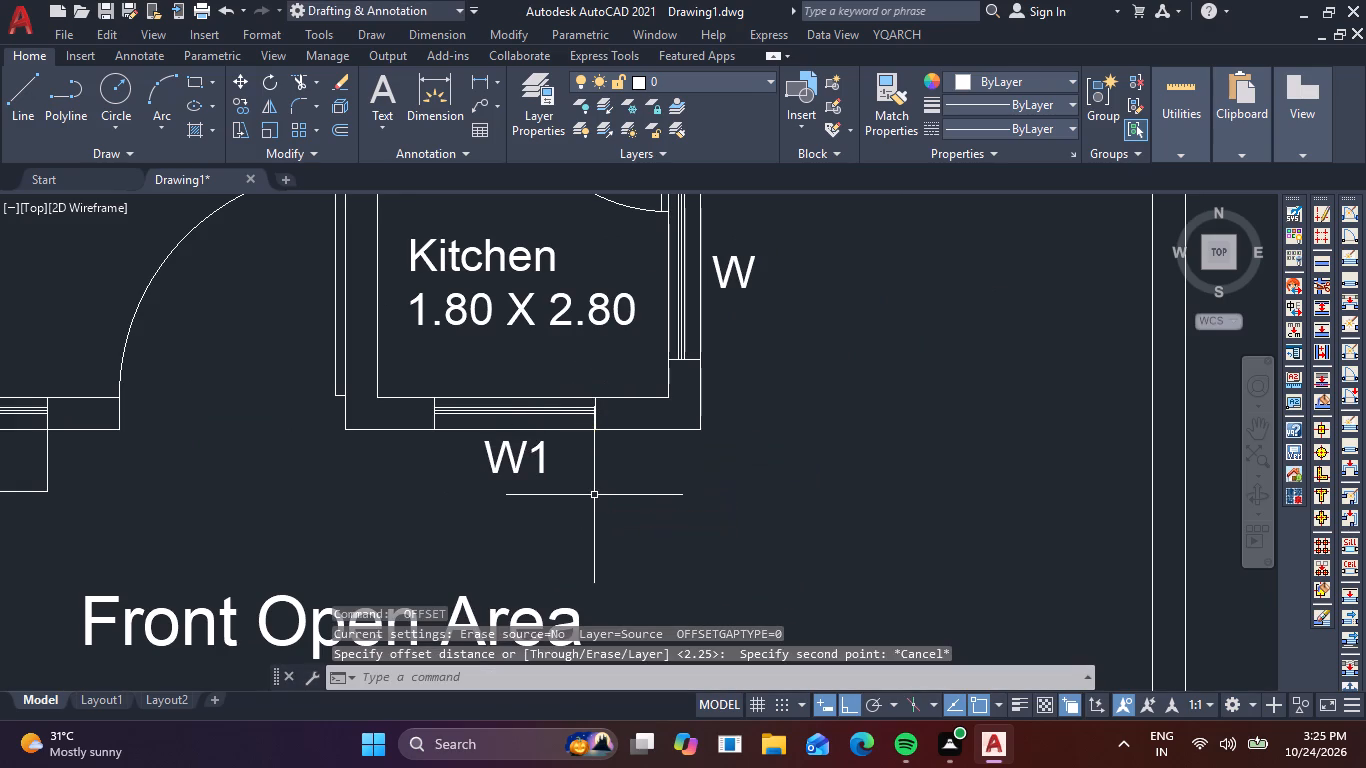
Draw a matching three-sided line outline around the W1 label, spanning the Kitchen's front window and projecting into the Front Open Area.
text(L)
key(space)
click(593, 432)
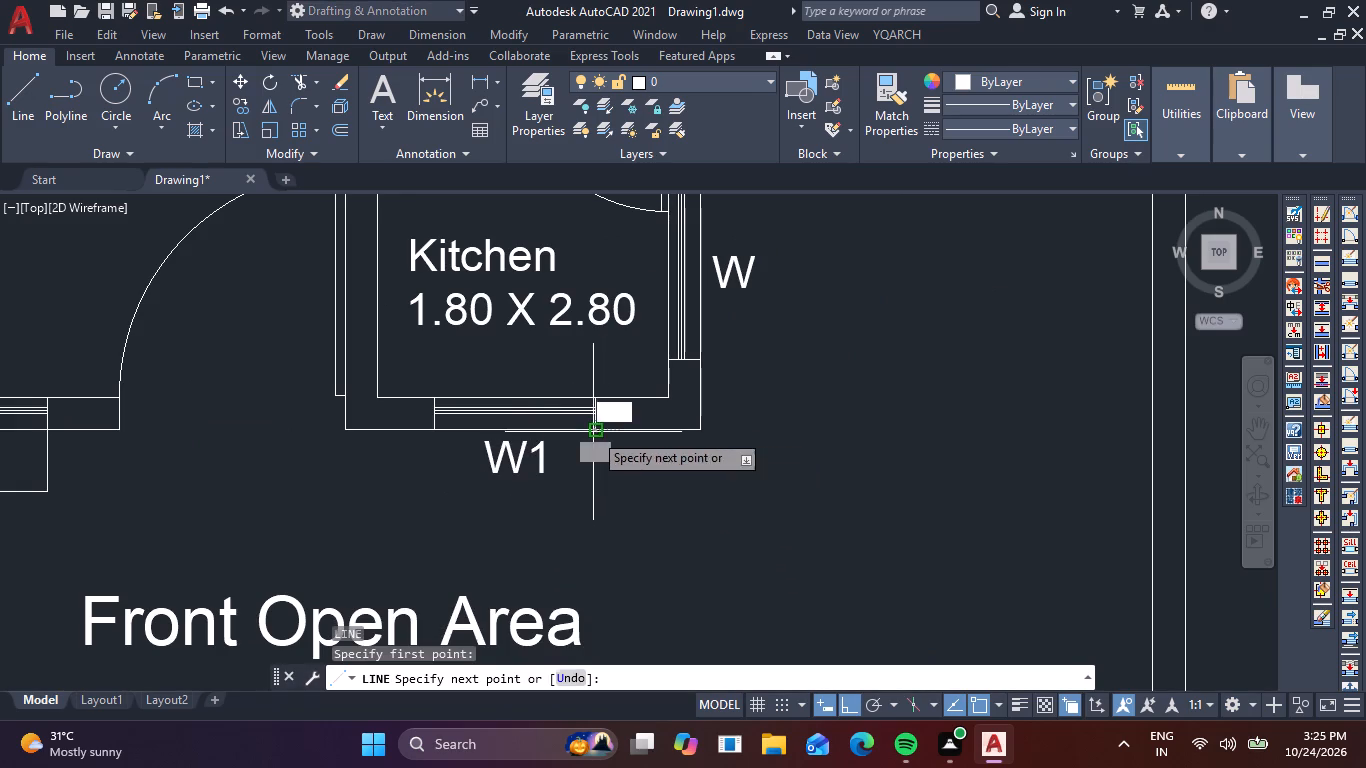
click(600, 491)
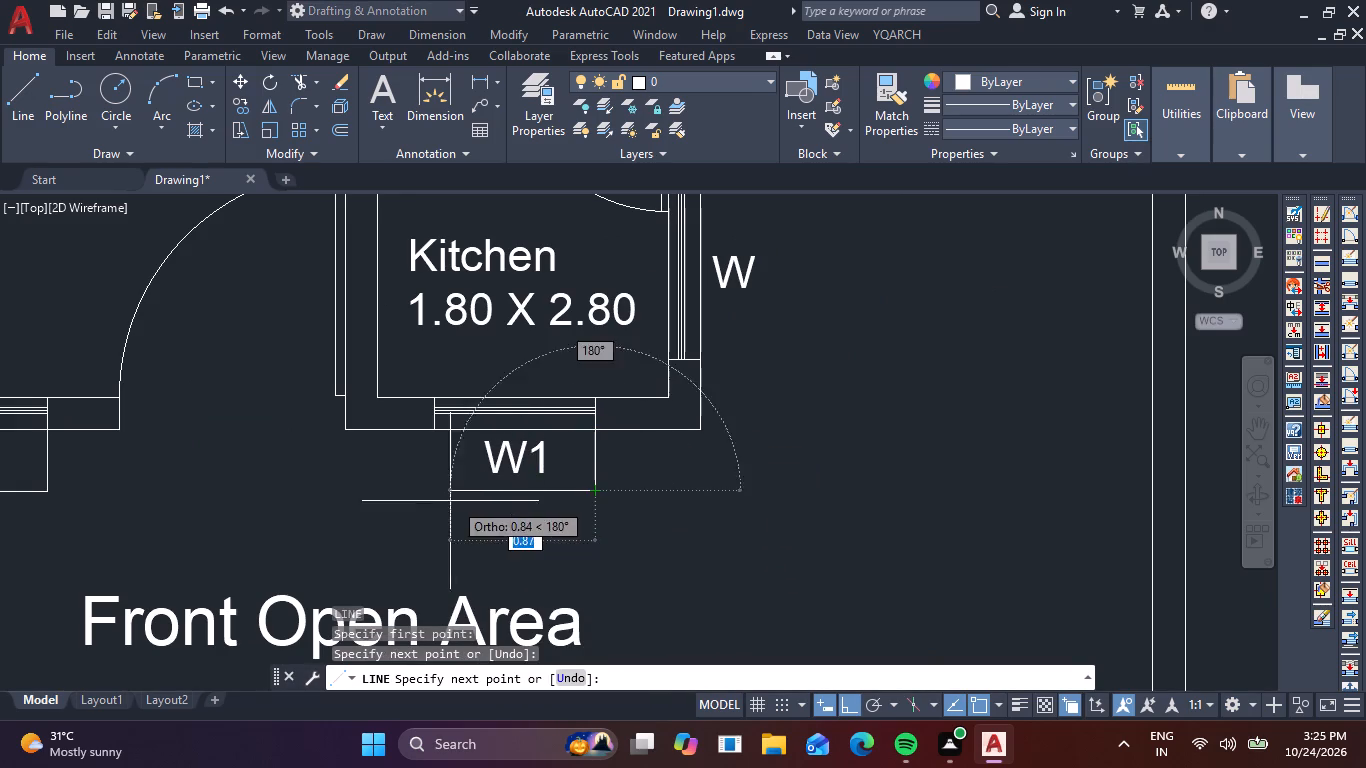
click(432, 490)
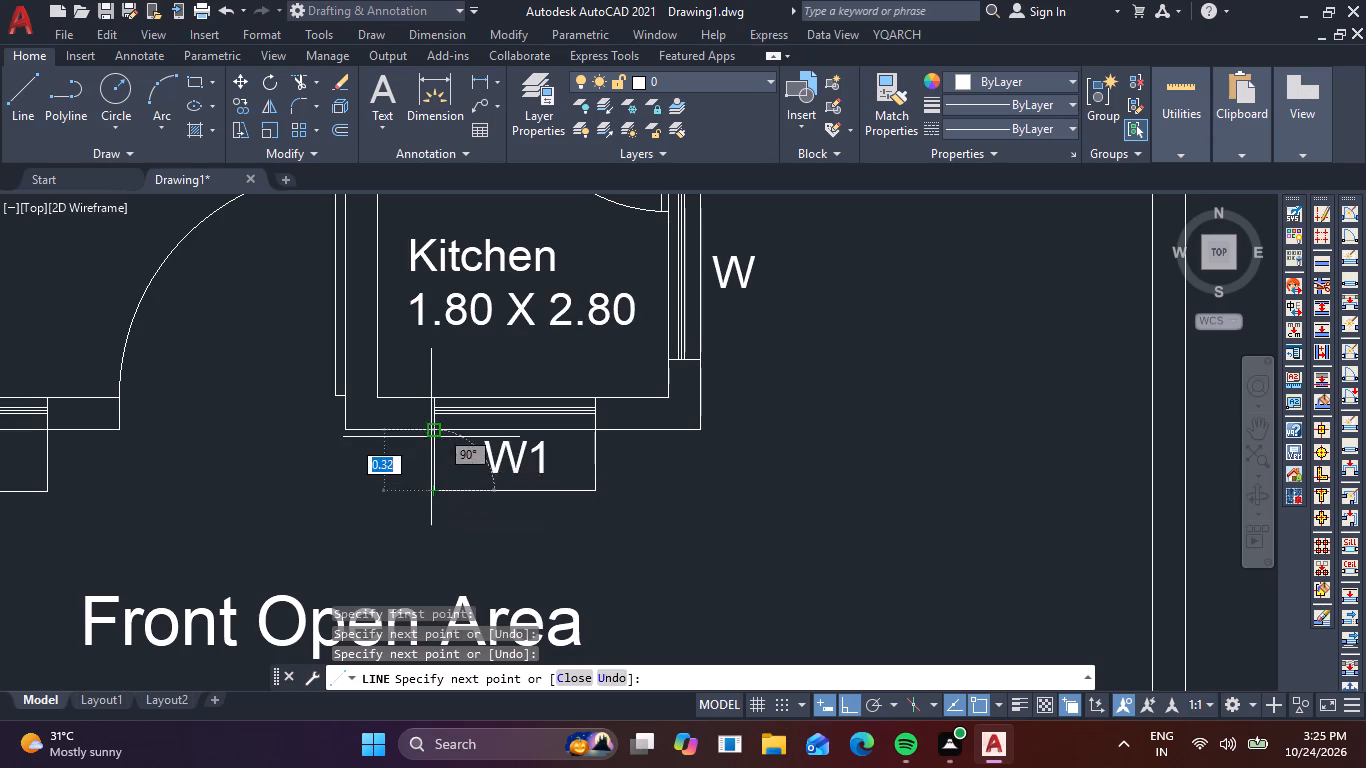
click(437, 429)
key(space)
Draw a three-sided line outline around the W label, spanning the Kitchen's side window and projecting outward from the wall.
middle_drag(736, 448, 436, 571)
key(space)
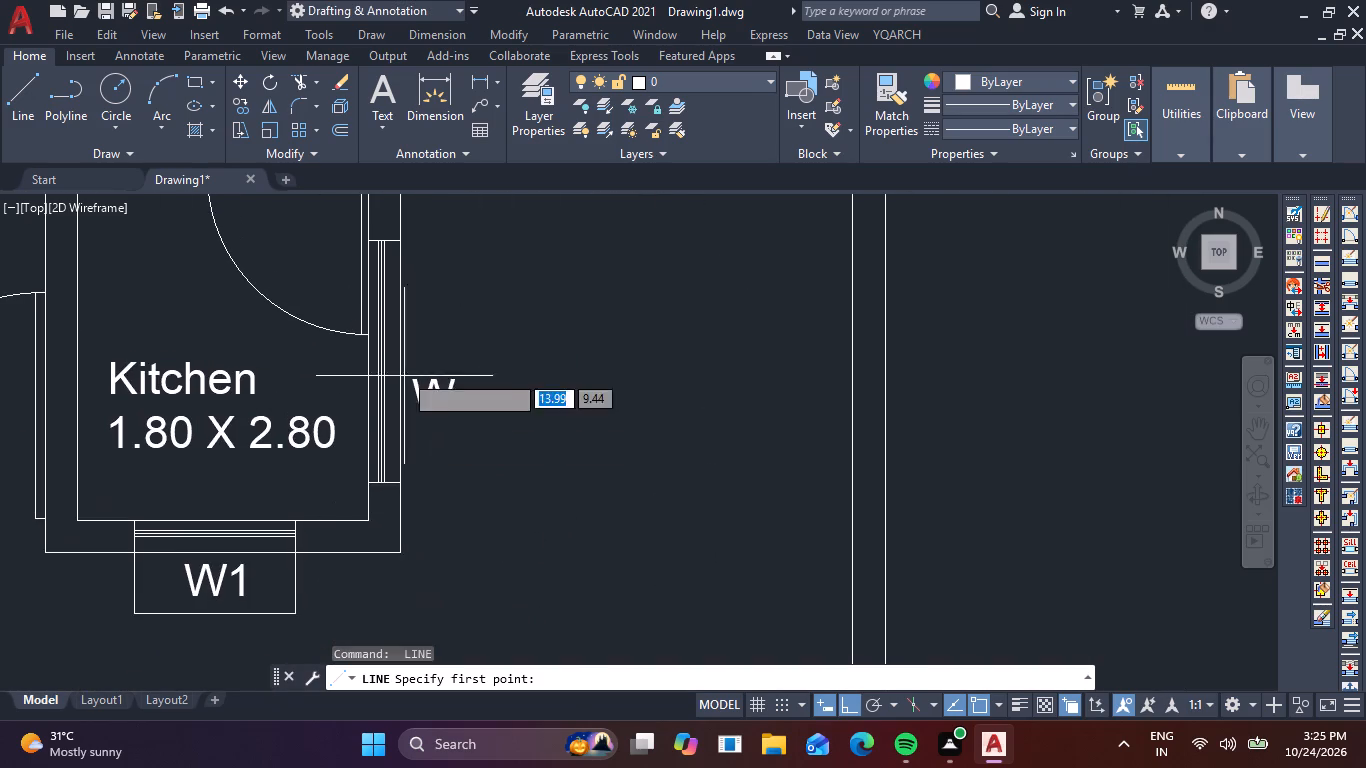
click(395, 241)
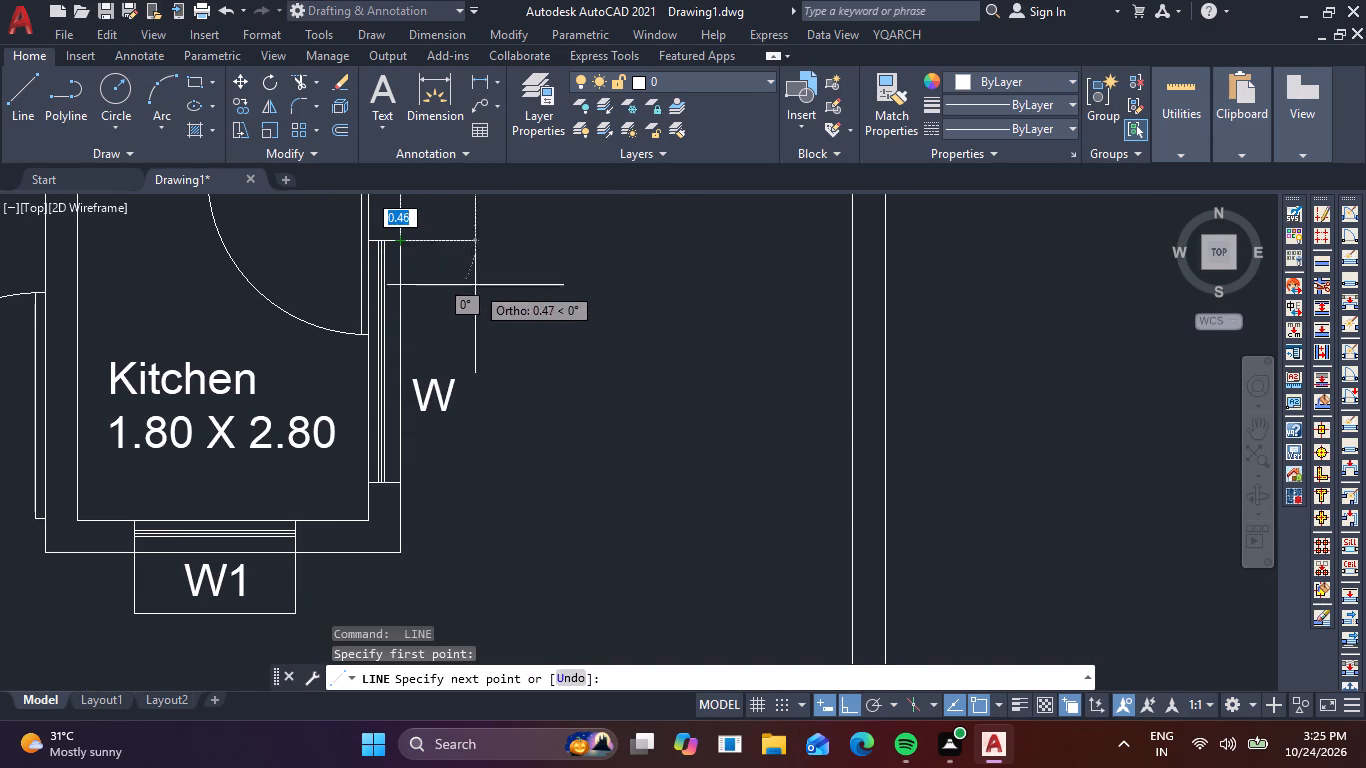
click(459, 250)
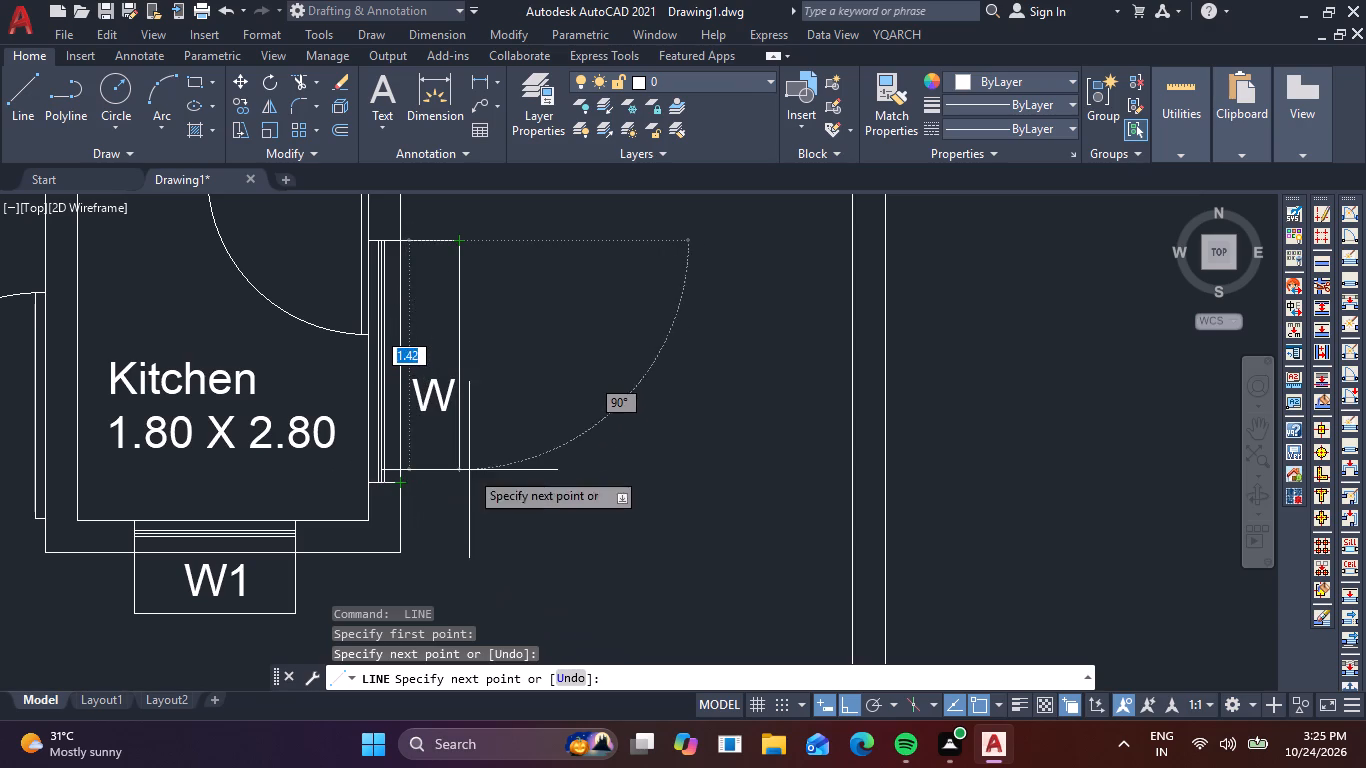
click(467, 476)
click(402, 484)
key(space)
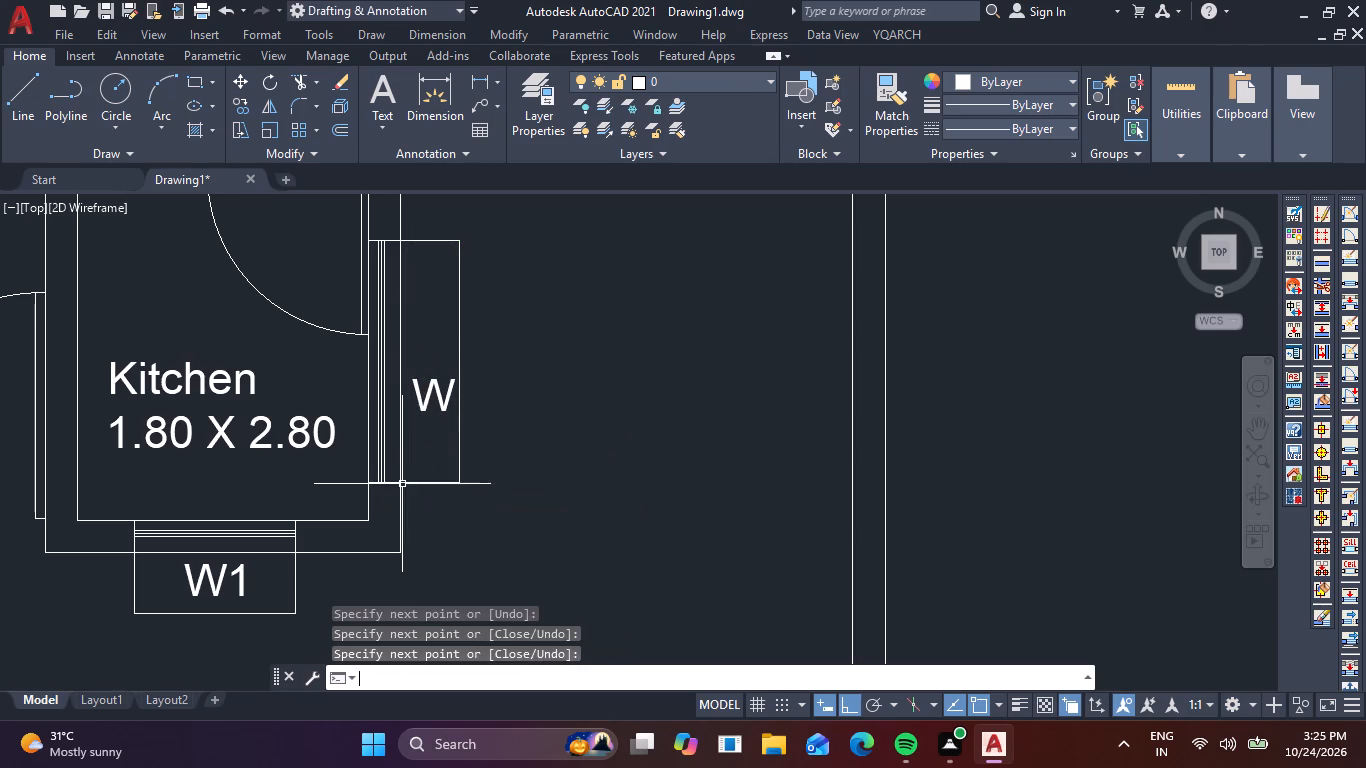
Draw a three-sided line outline around the V label at the small stair-side window above the Kitchen, 0.50 m long.
scroll(501, 441, down, 3)
middle_drag(532, 398, 536, 458)
scroll(471, 436, up, 3)
scroll(582, 372, up, 1)
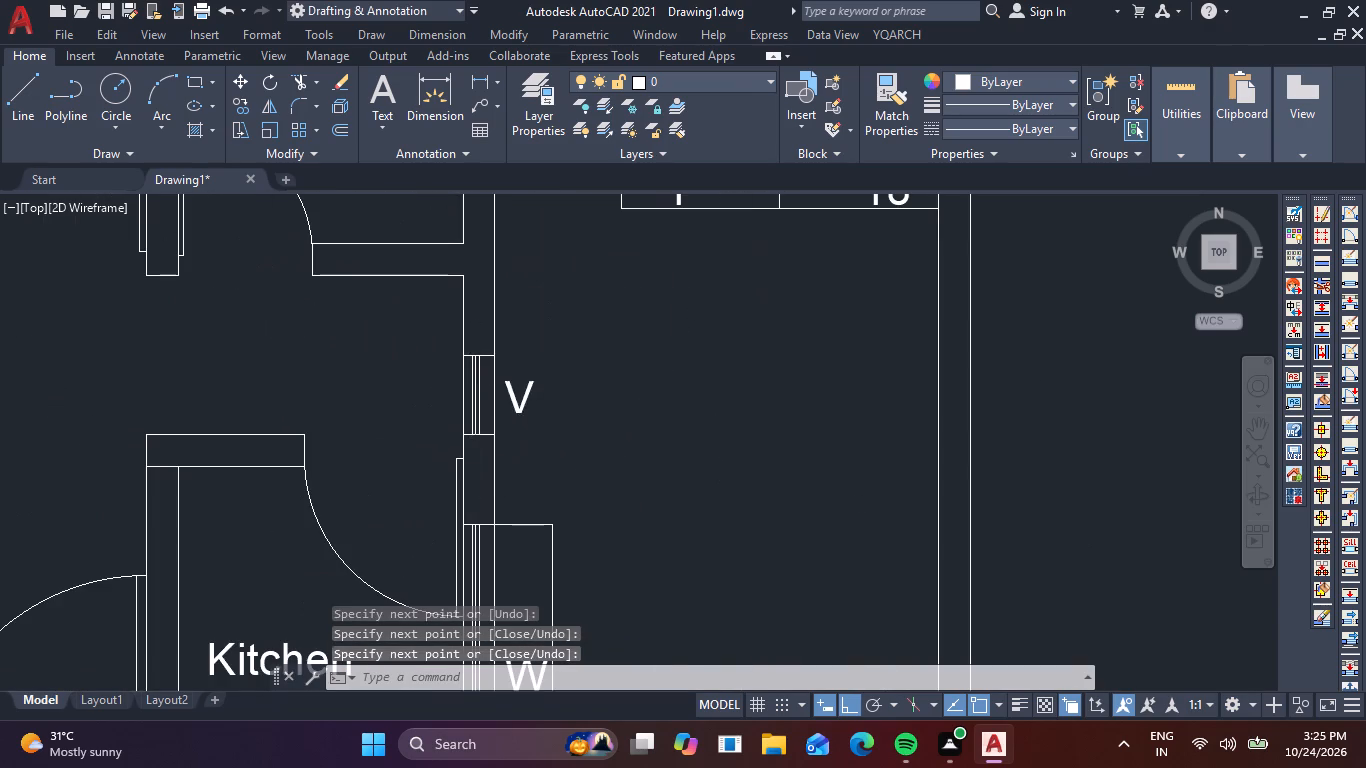
key(space)
click(436, 347)
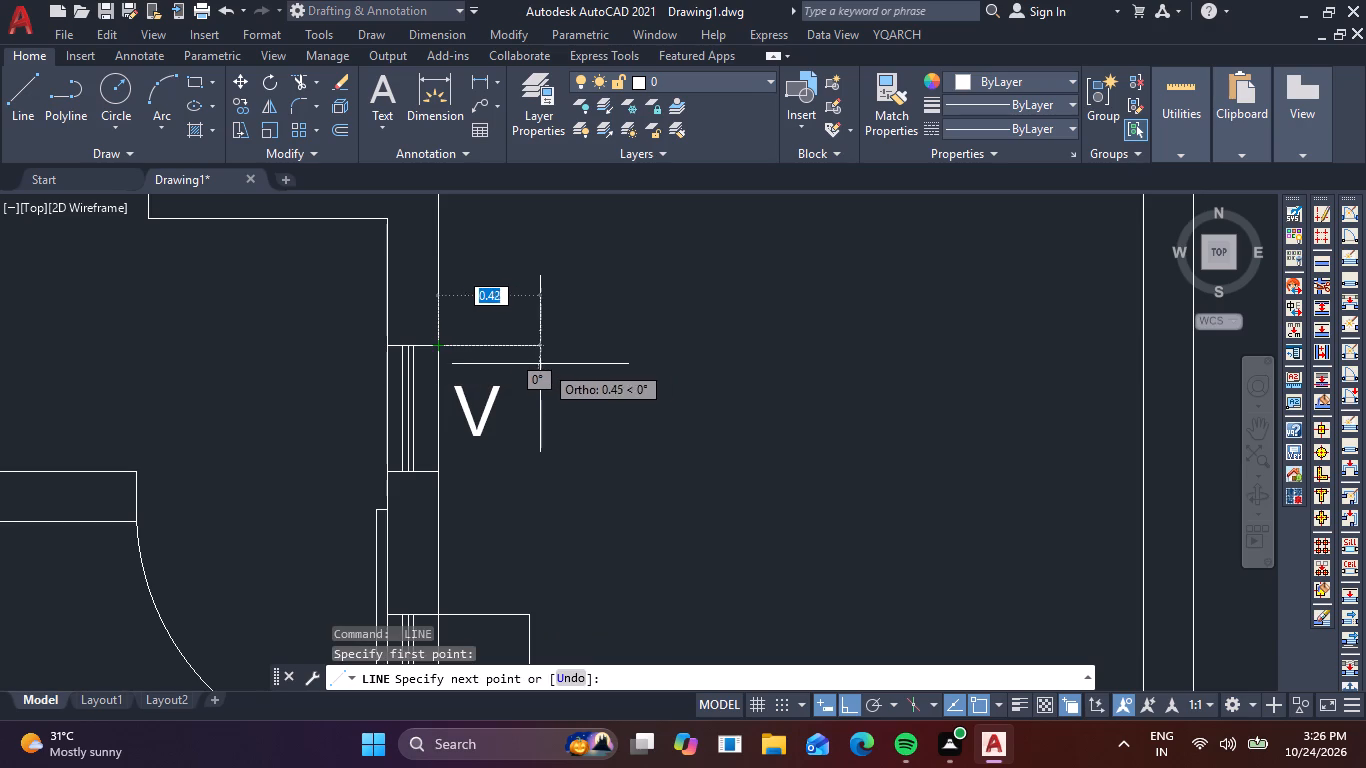
click(515, 364)
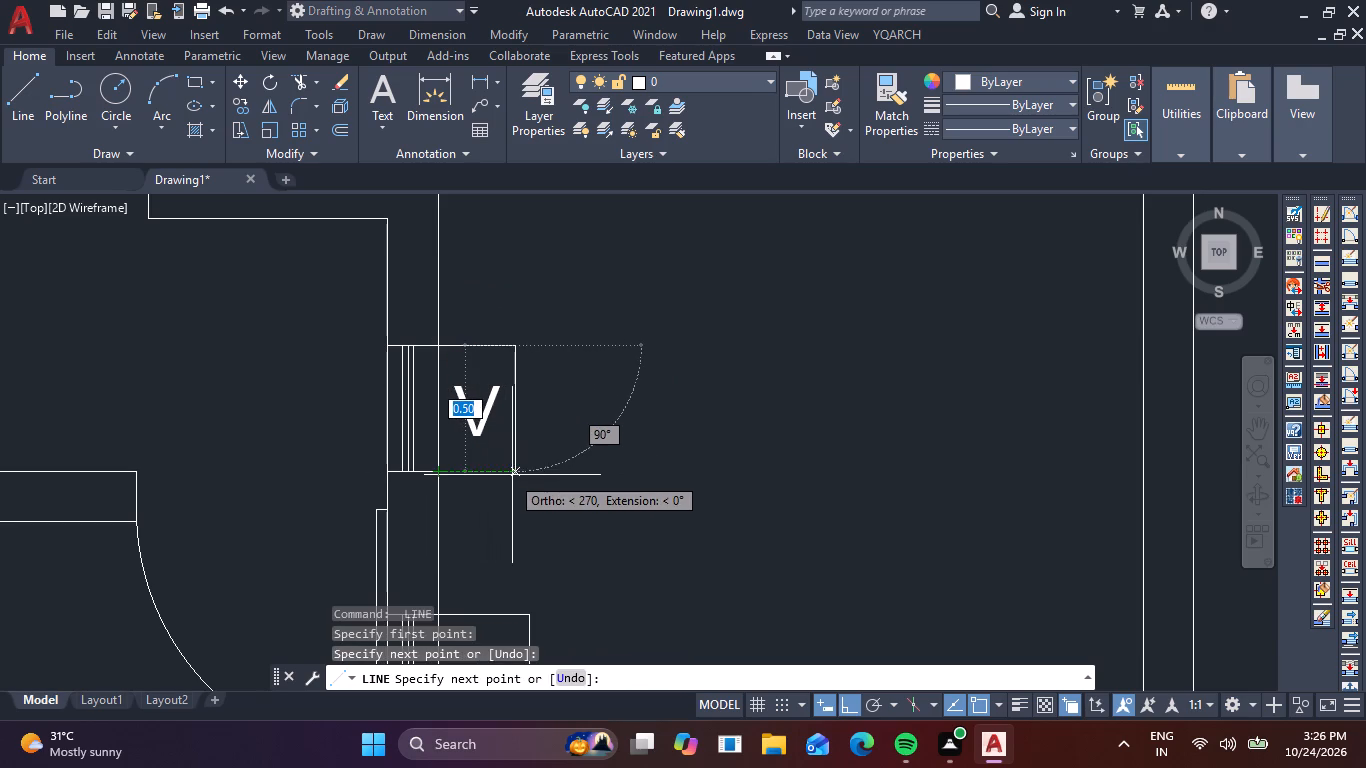
click(513, 475)
click(437, 472)
key(space)
Draw a three-sided line outline around the V label at the upper Toilet's rear window, projecting about 0.29 m into the Rear Open Area.
scroll(473, 481, down, 2)
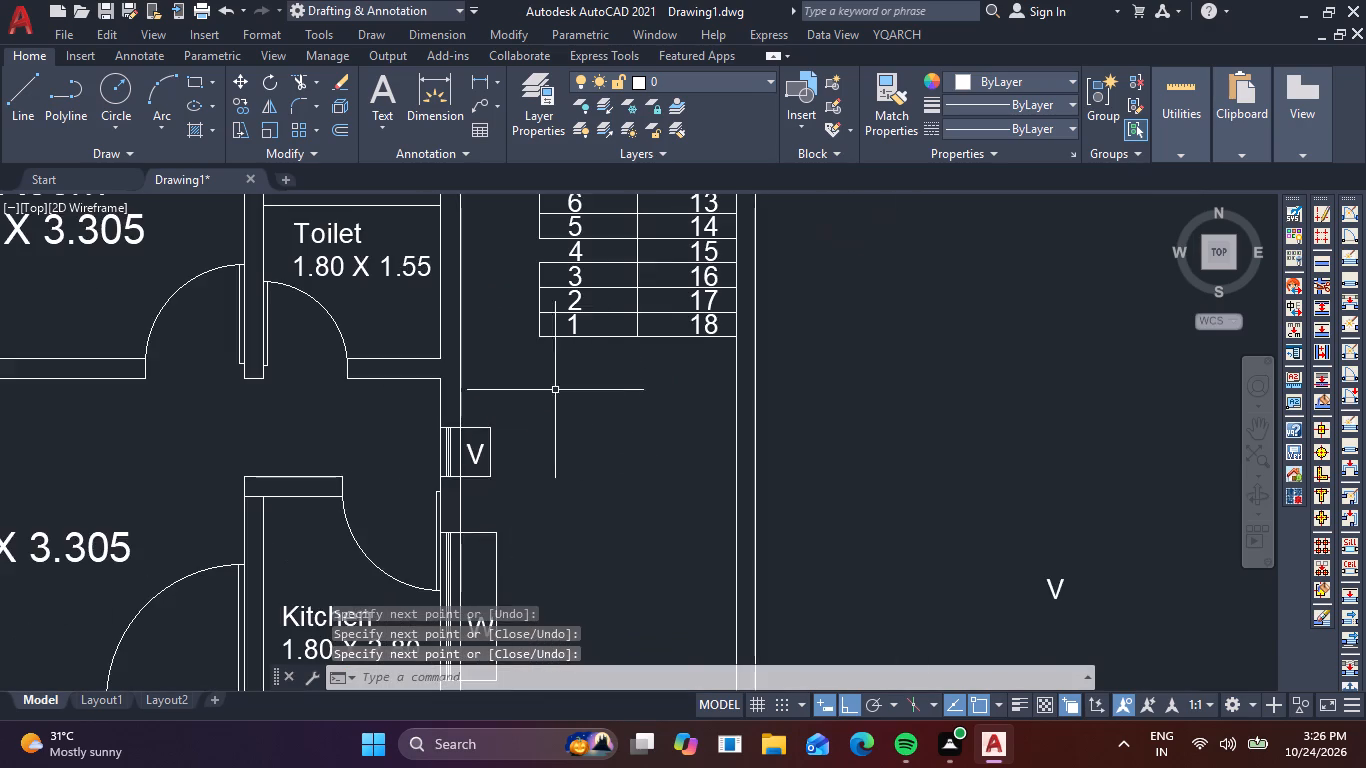
middle_drag(555, 389, 509, 637)
middle_drag(475, 416, 530, 521)
scroll(400, 322, up, 1)
middle_drag(400, 322, 448, 421)
scroll(448, 421, up, 1)
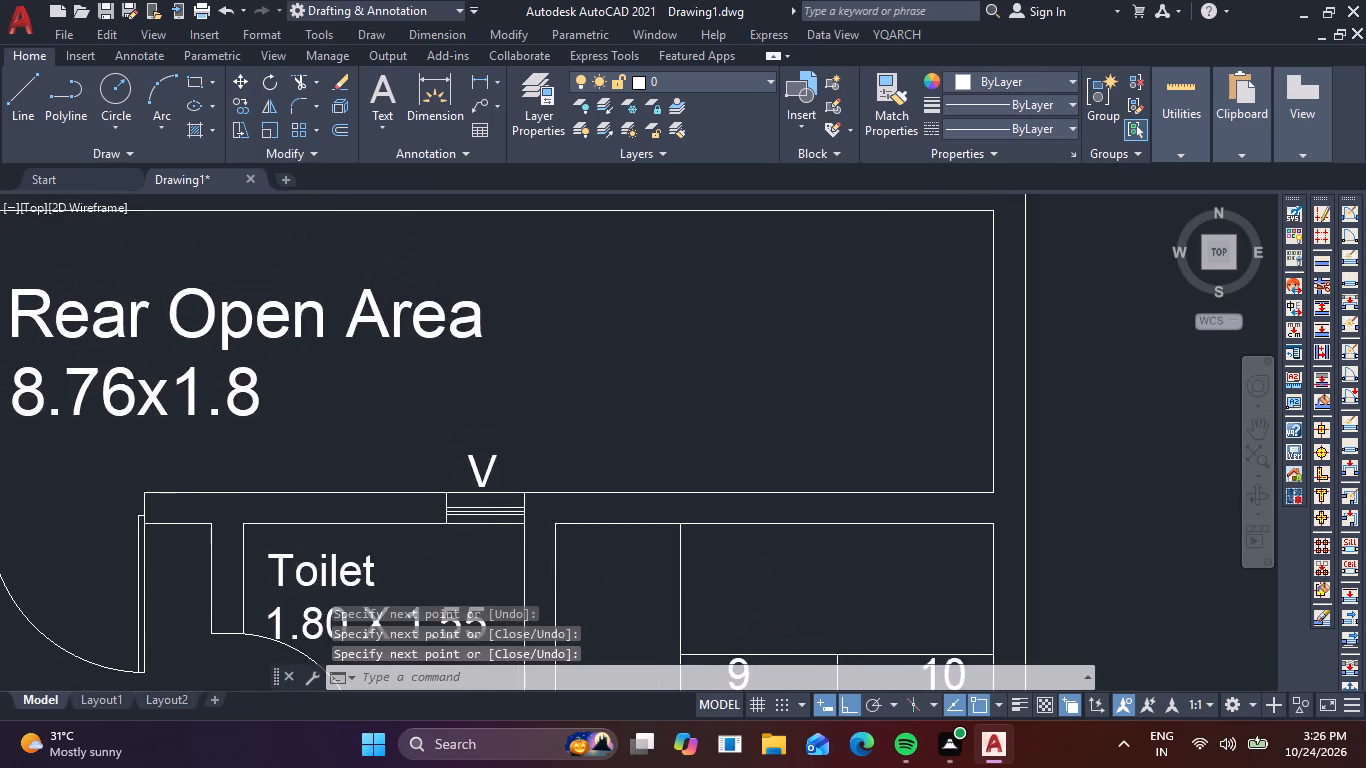
key(space)
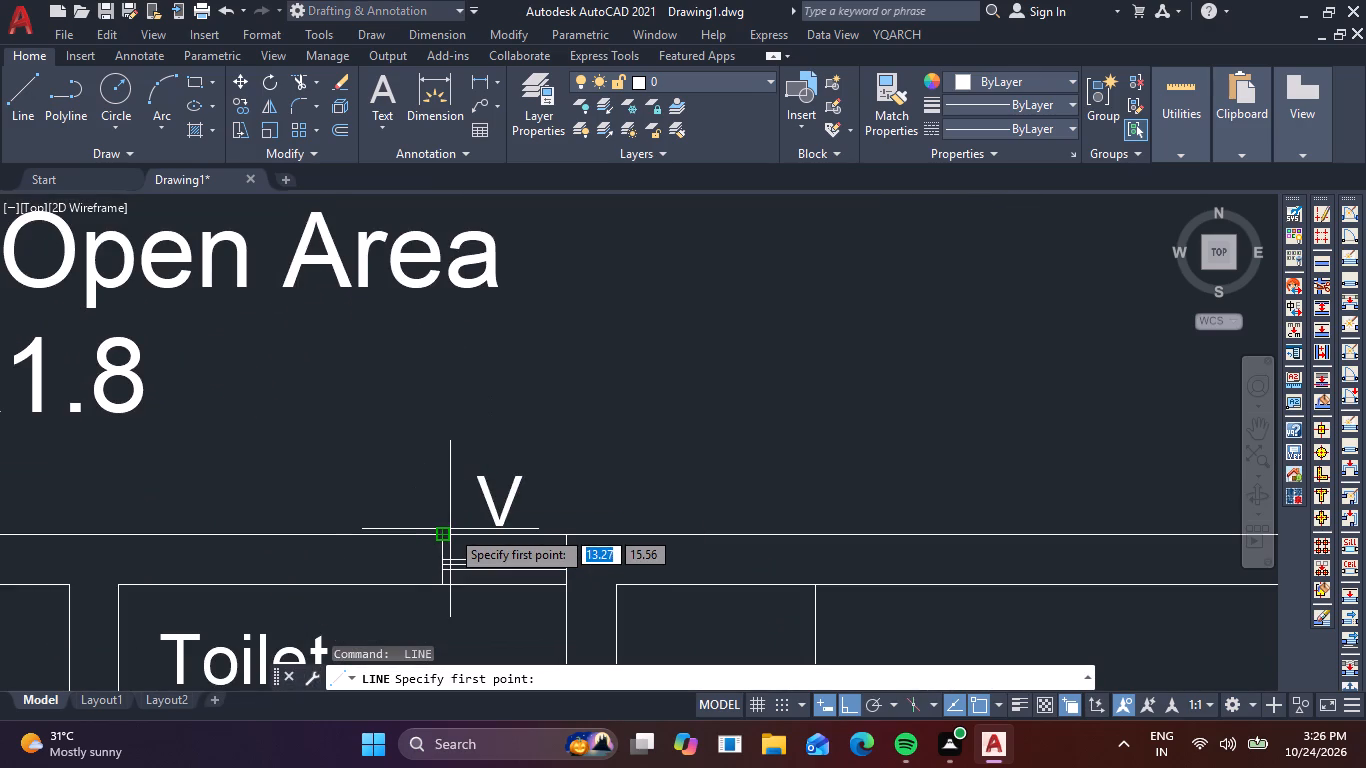
click(444, 535)
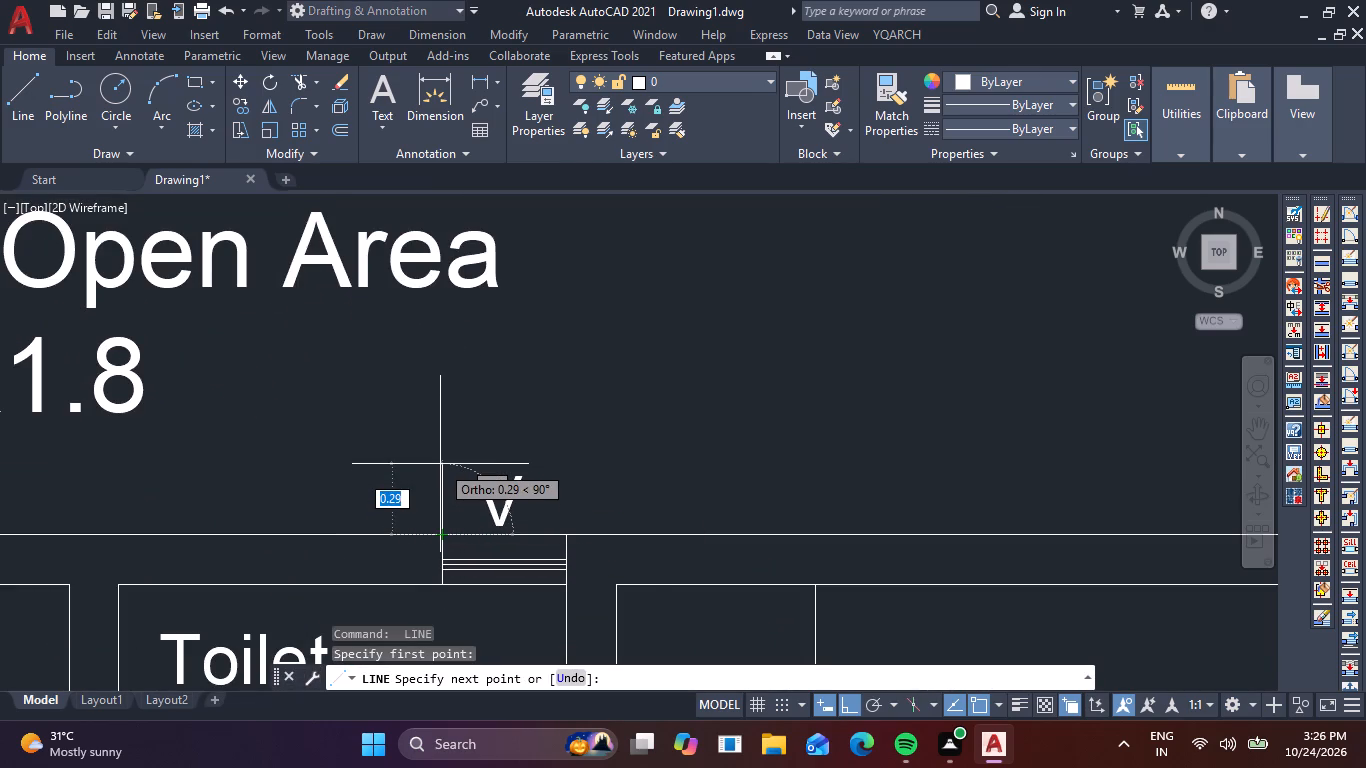
click(440, 466)
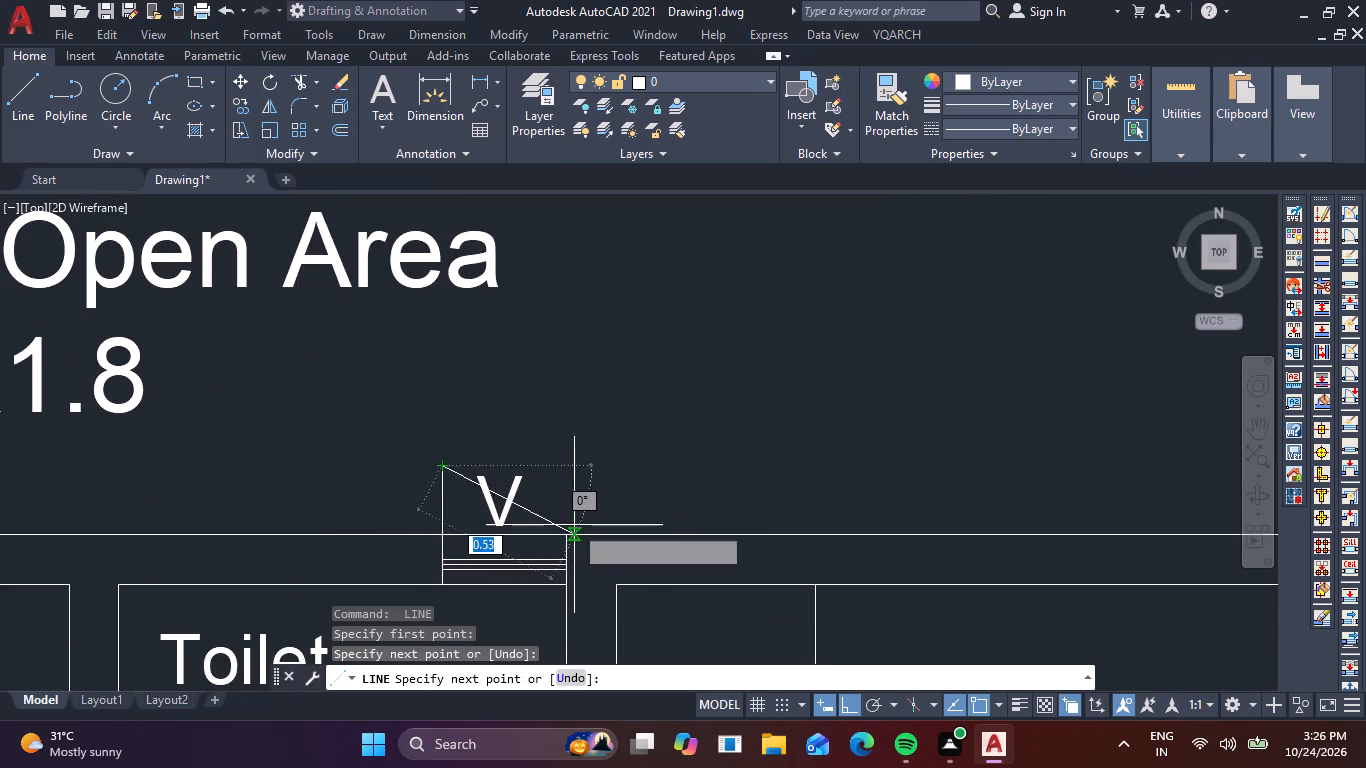
click(559, 478)
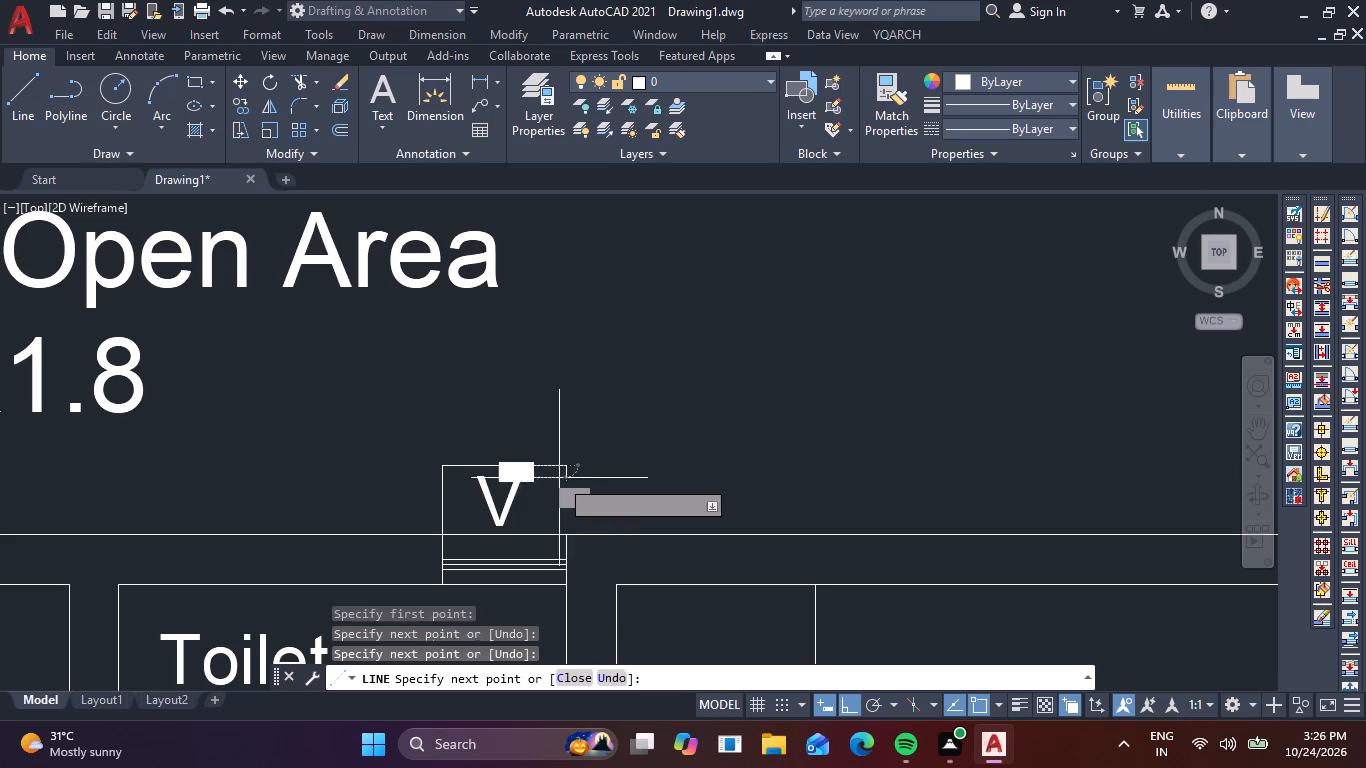
click(564, 534)
key(space)
Draw a three-sided line outline around the W label, spanning the Bed Room's rear window and projecting into the Rear Open Area.
scroll(564, 534, down, 2)
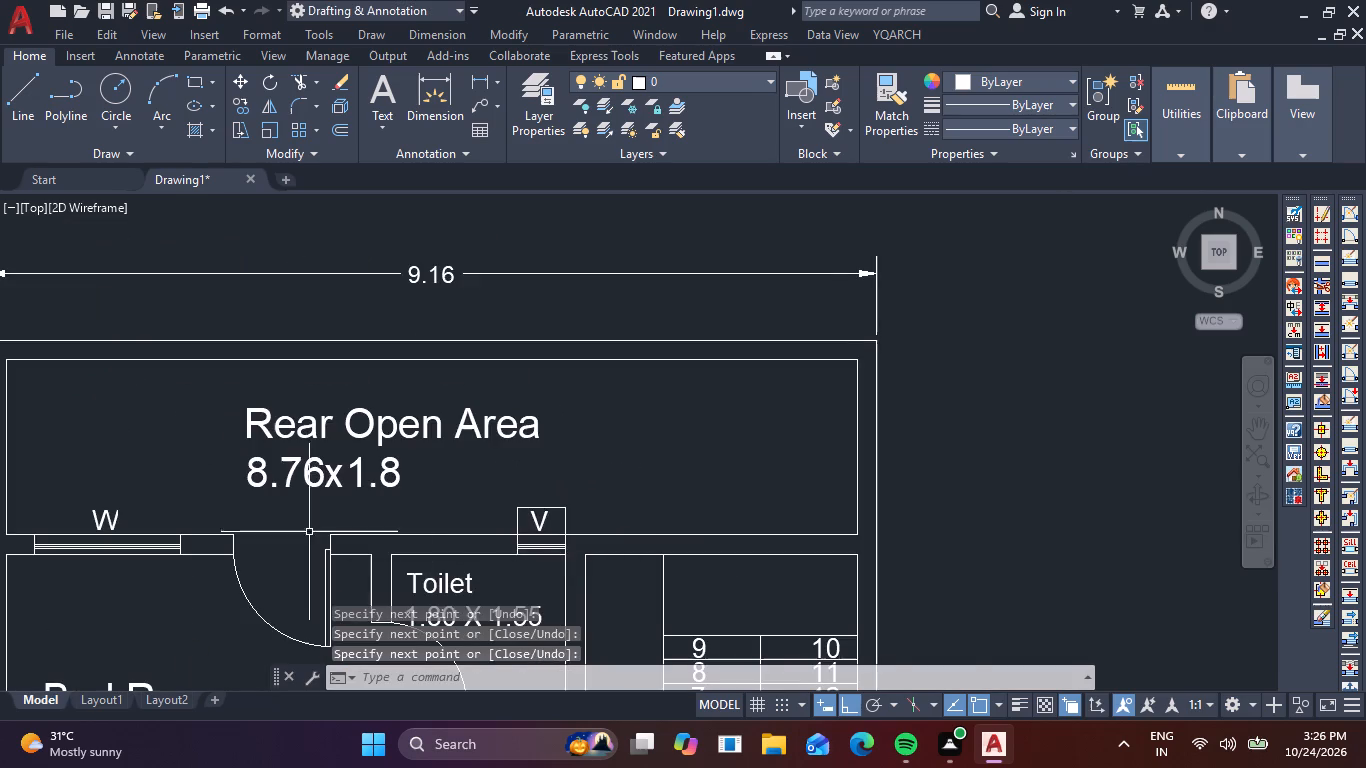
middle_drag(289, 532, 580, 497)
scroll(361, 495, up, 2)
key(space)
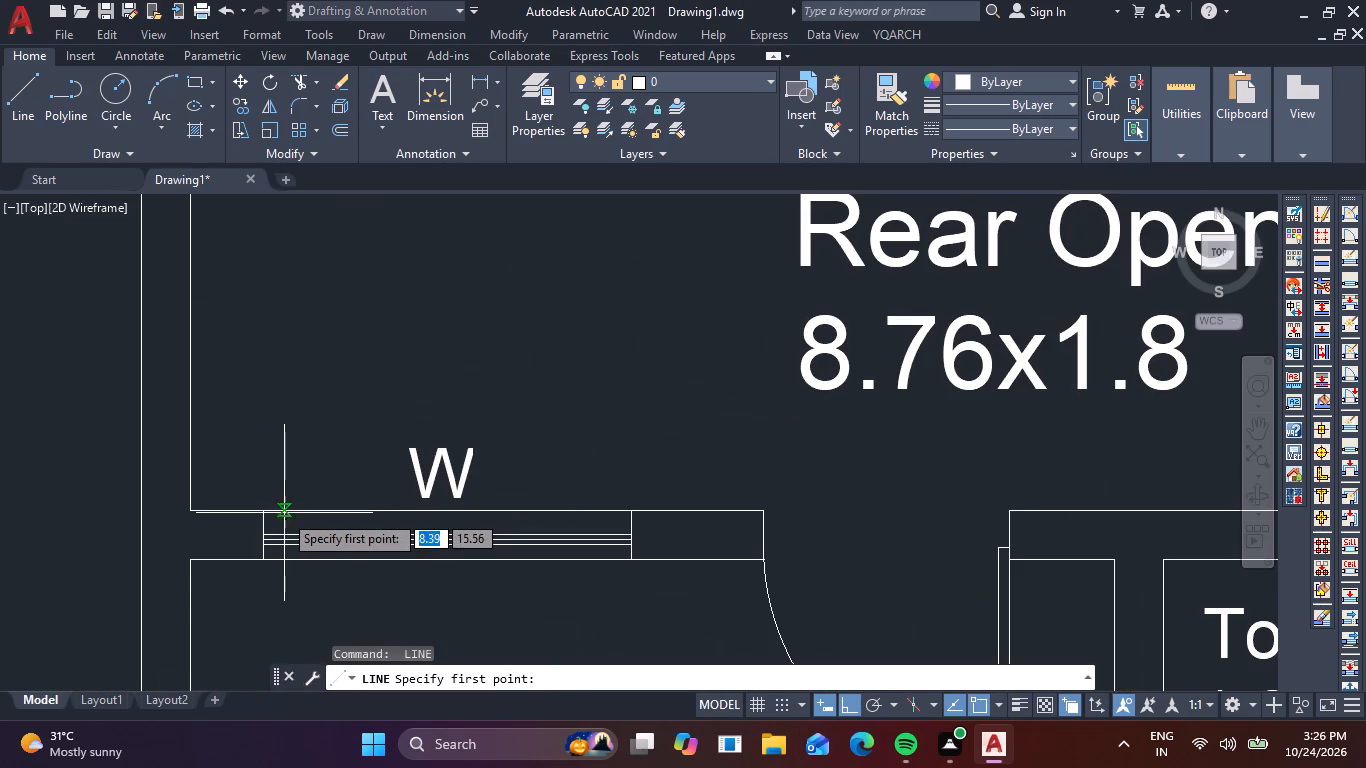
click(262, 508)
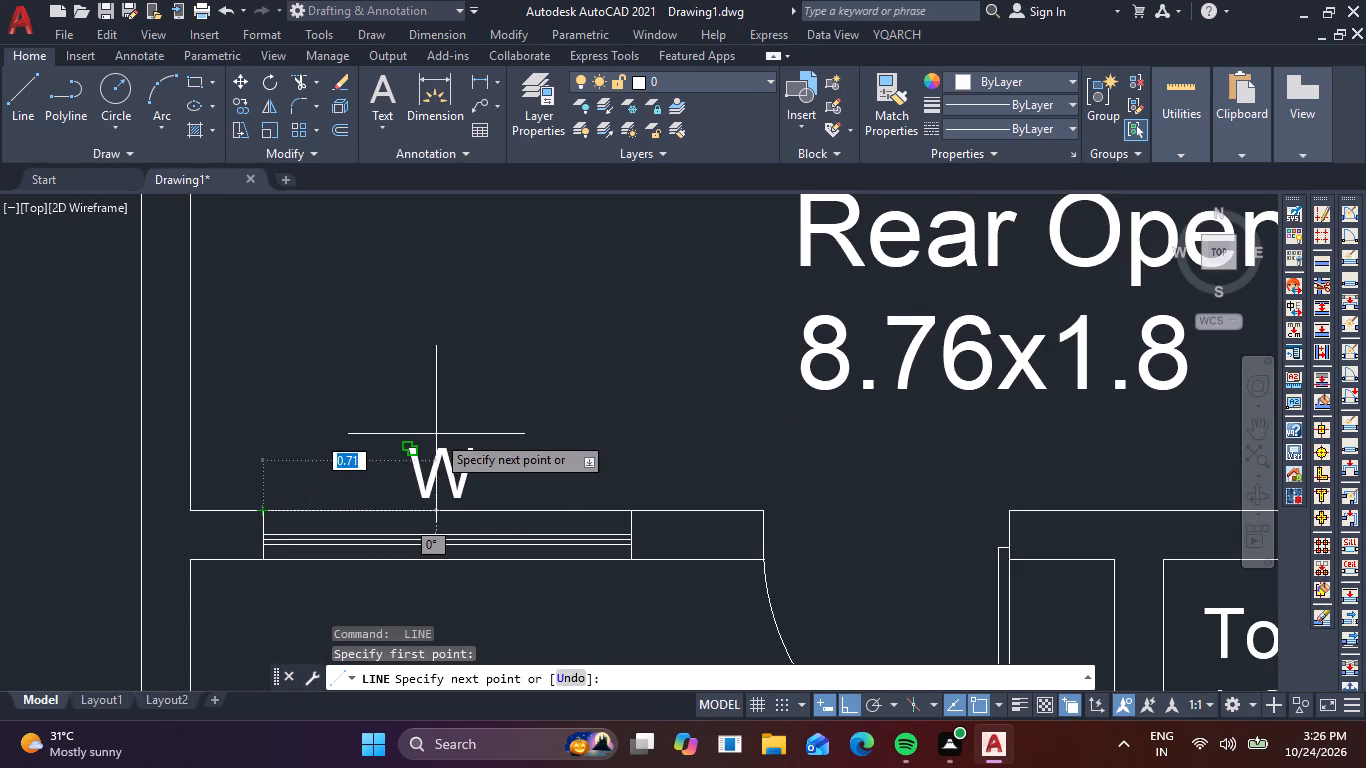
click(264, 433)
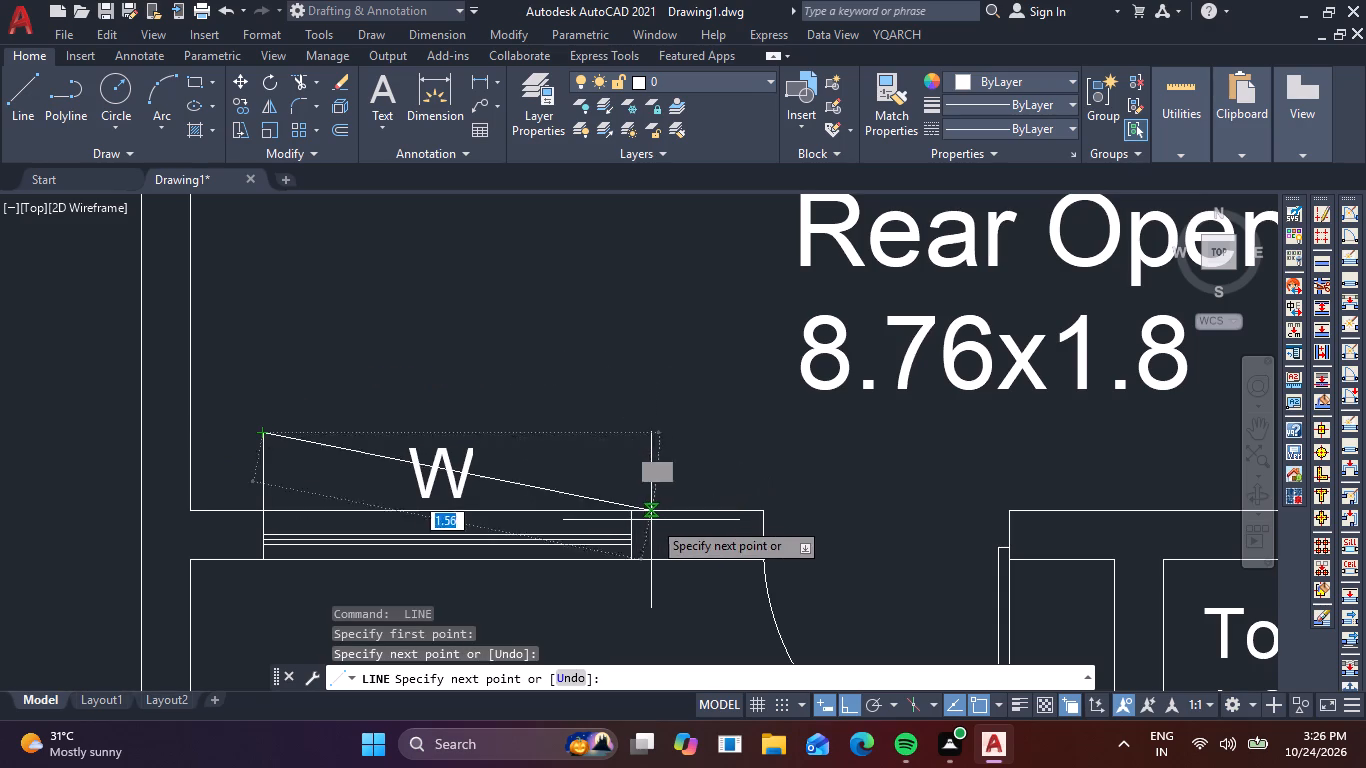
click(632, 428)
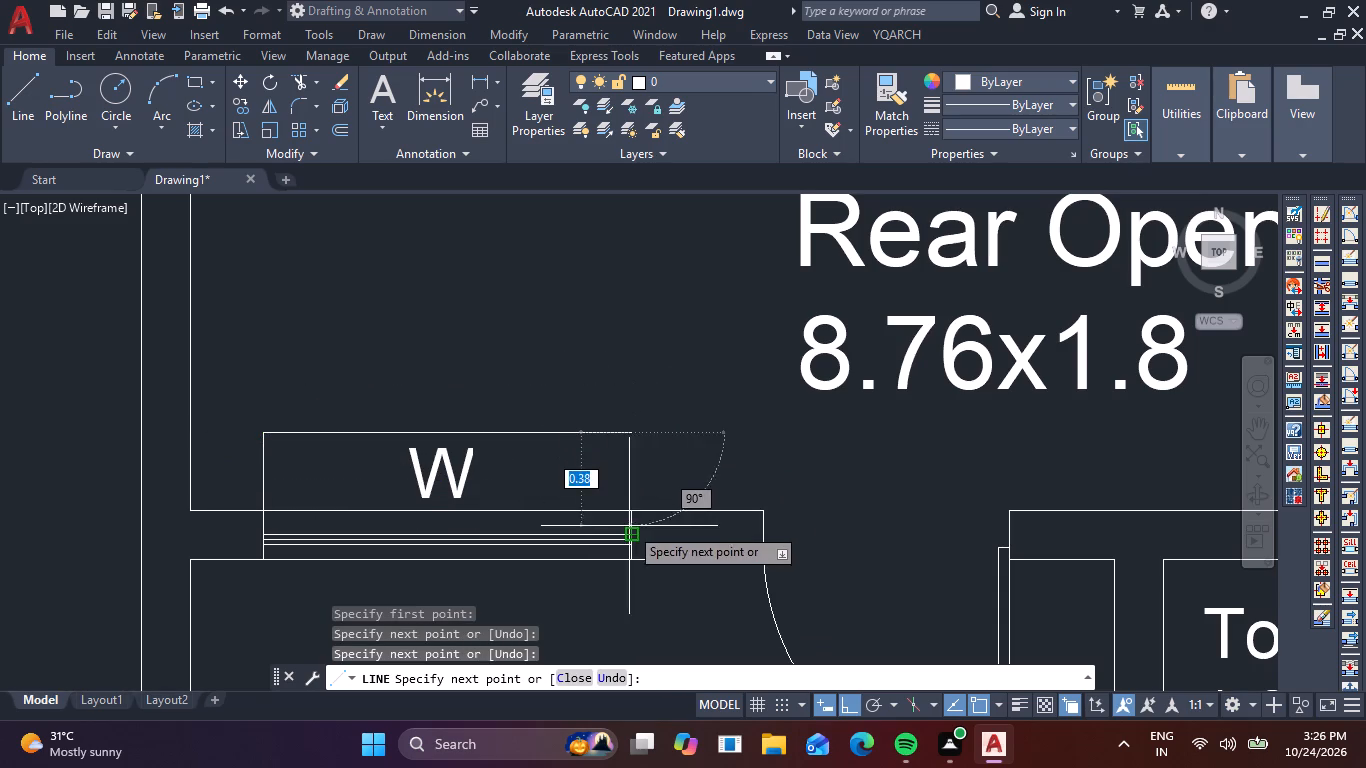
click(634, 503)
scroll(642, 503, up, 3)
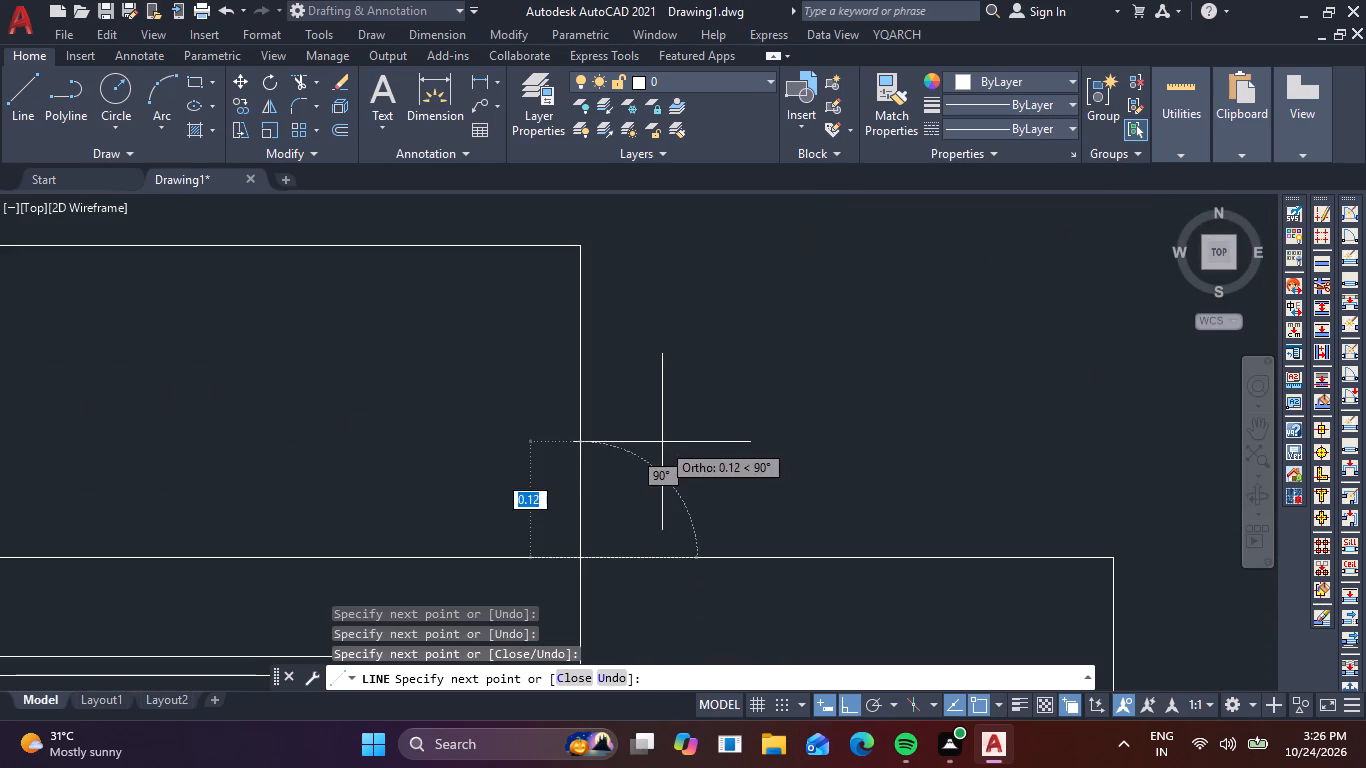
key(Escape)
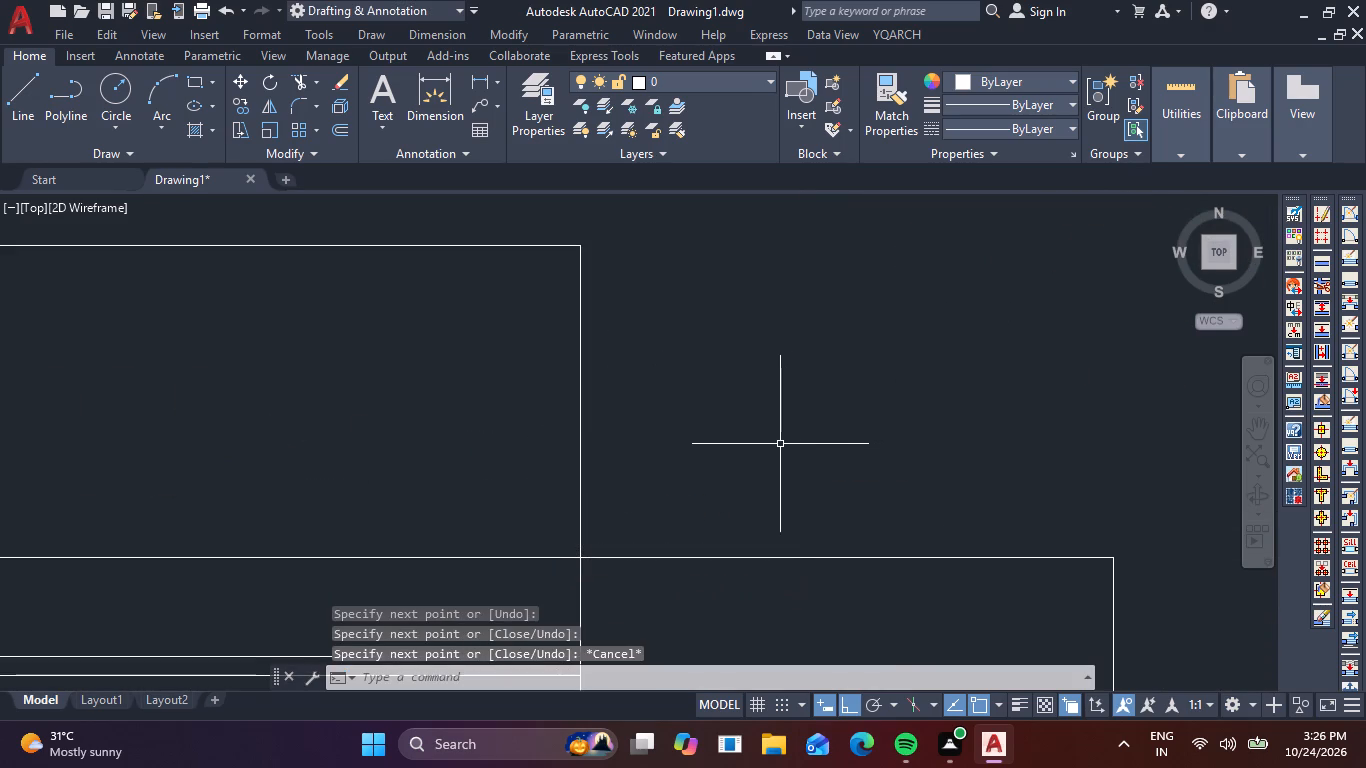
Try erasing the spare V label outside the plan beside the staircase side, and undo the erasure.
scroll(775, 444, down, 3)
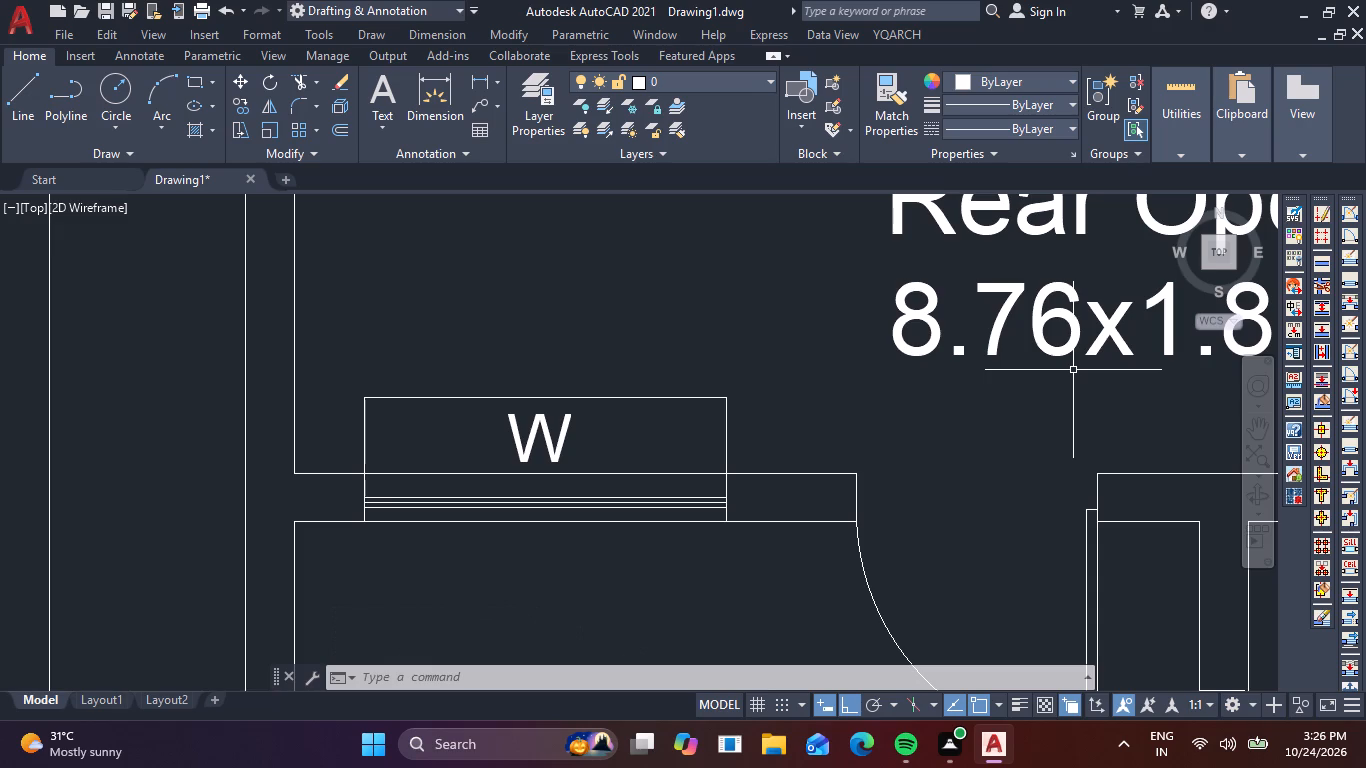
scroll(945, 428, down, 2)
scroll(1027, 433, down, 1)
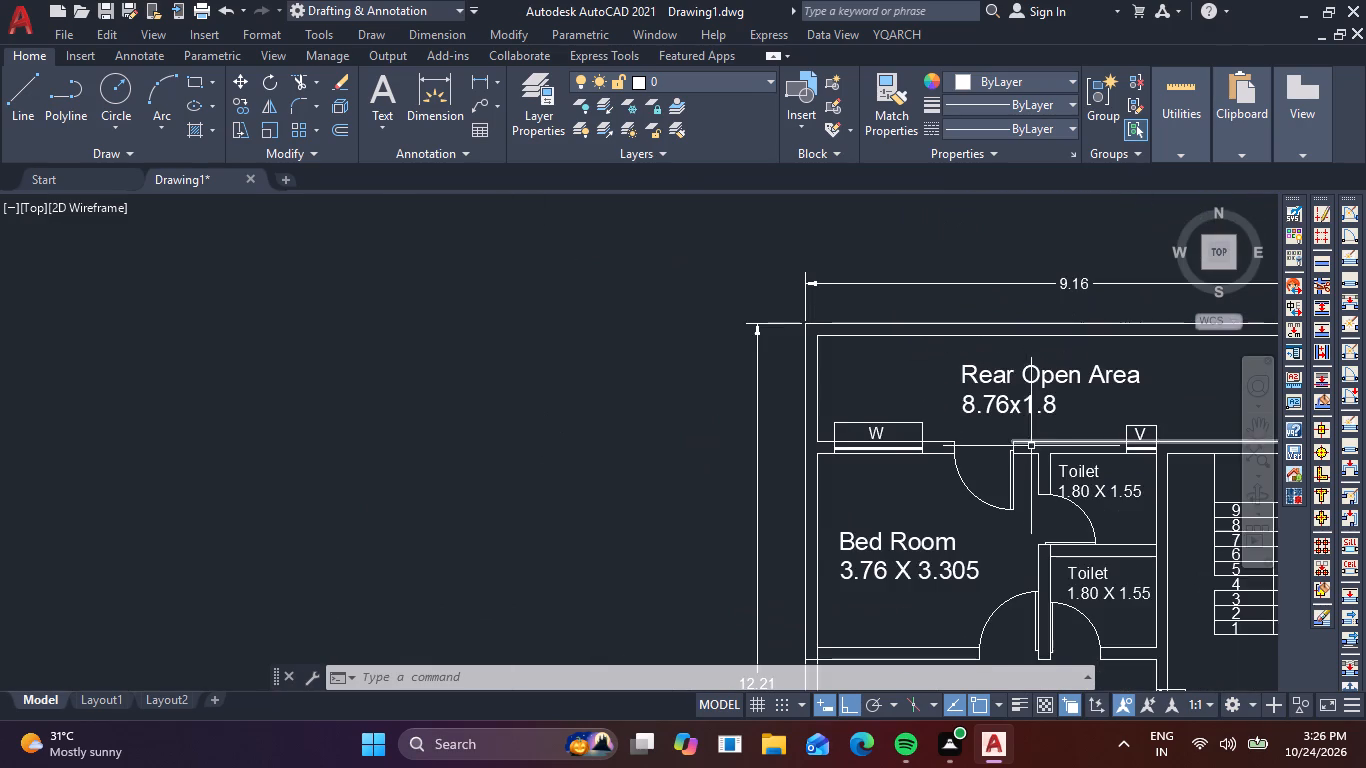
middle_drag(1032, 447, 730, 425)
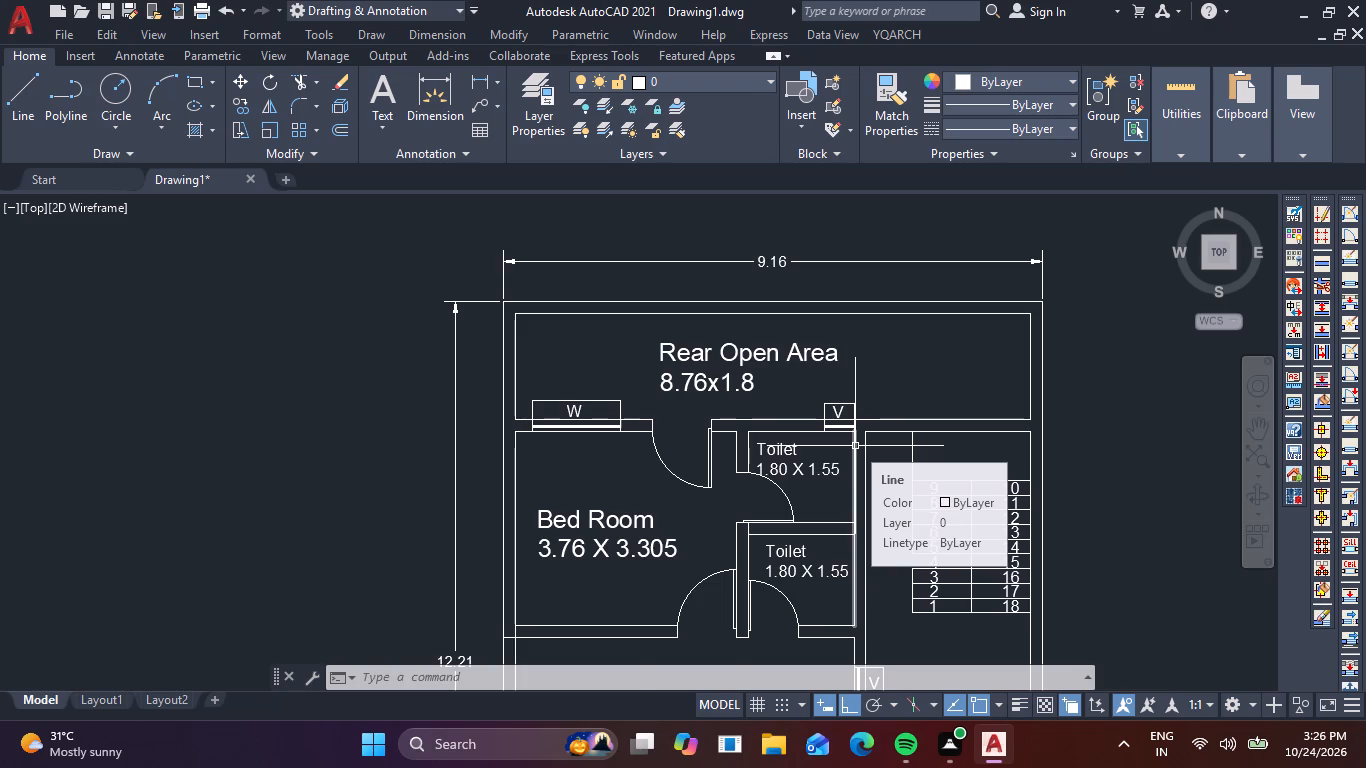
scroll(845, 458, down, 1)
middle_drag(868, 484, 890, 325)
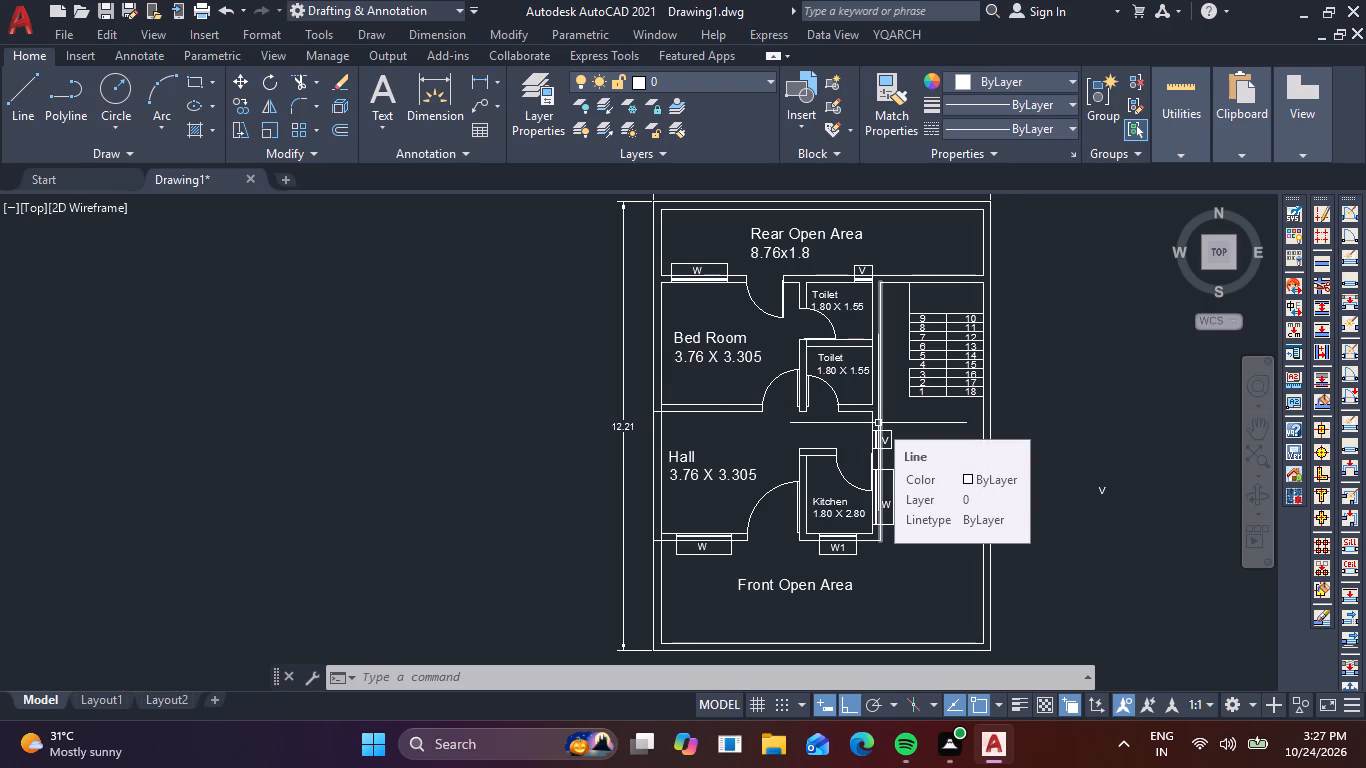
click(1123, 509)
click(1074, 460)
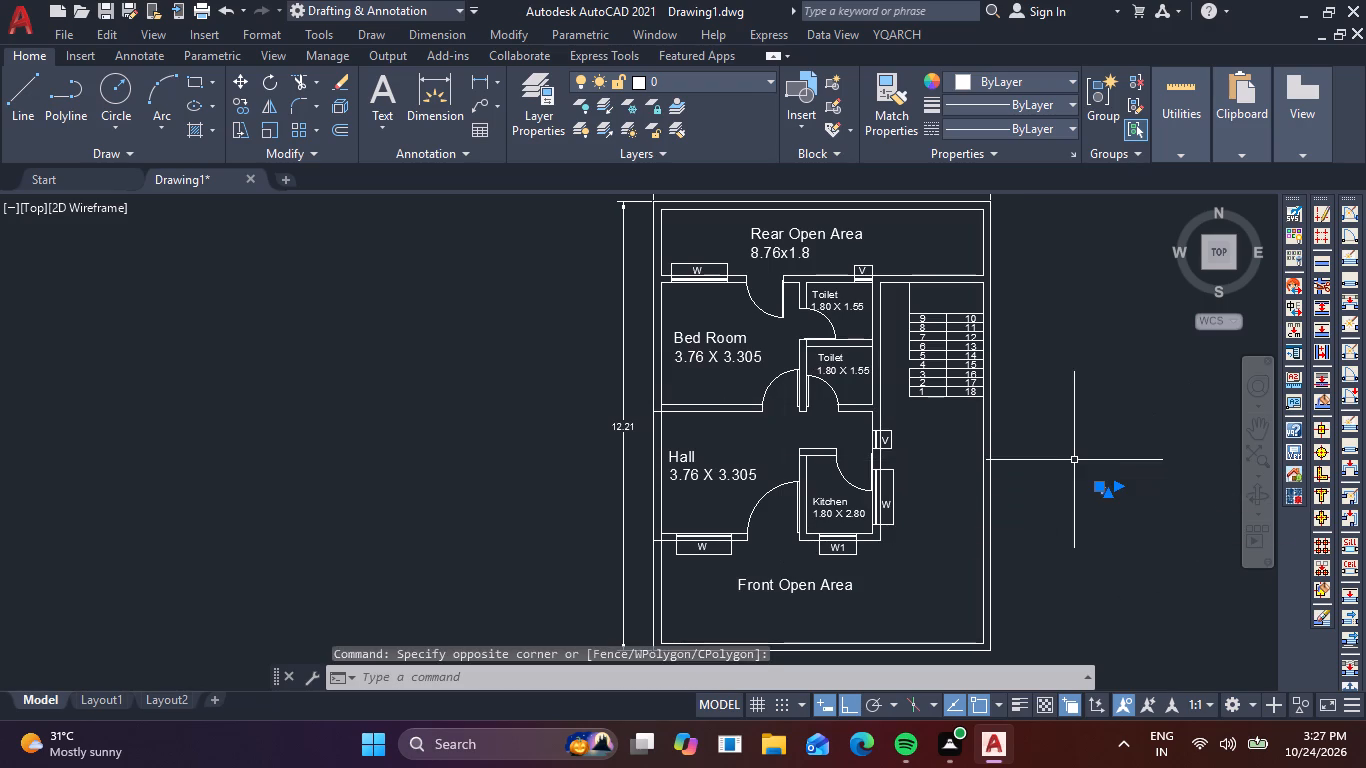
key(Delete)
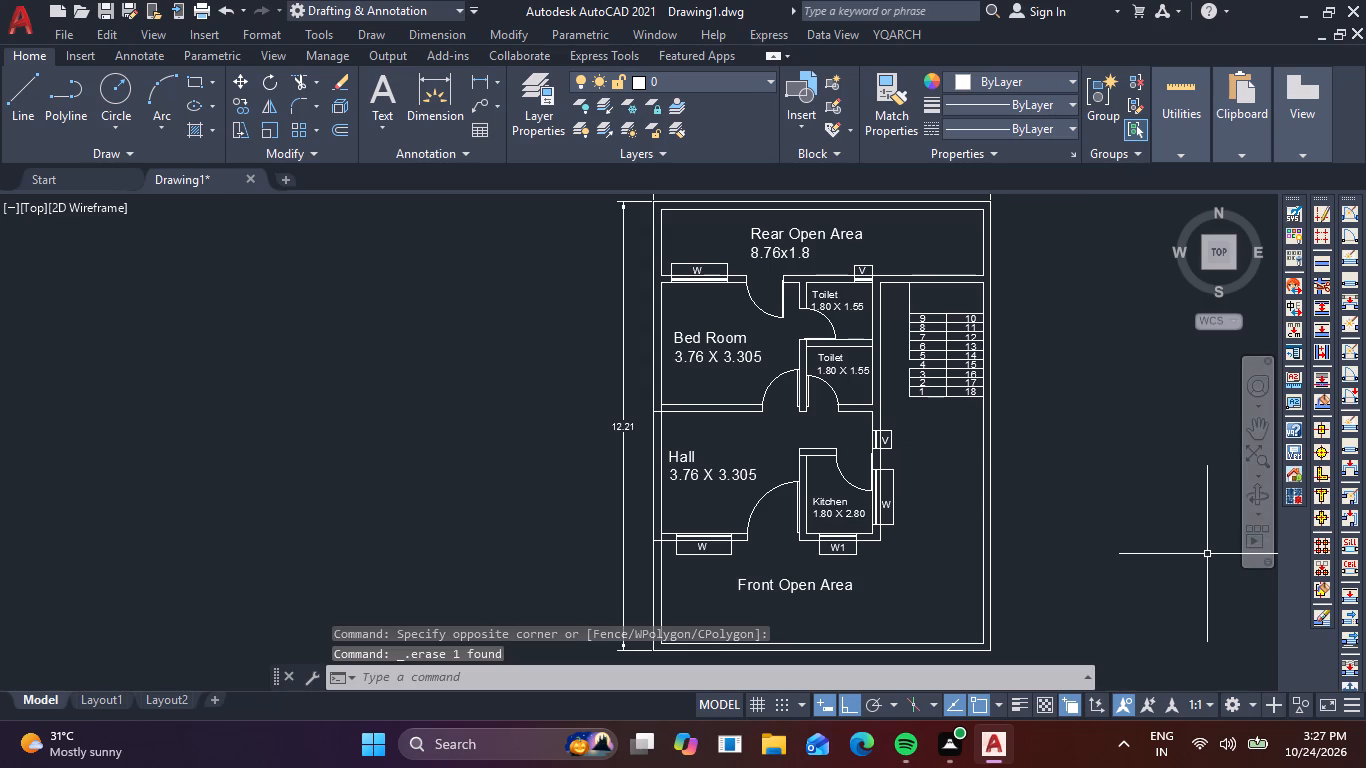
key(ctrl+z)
Change the text of the spare V label outside the plan to D.
scroll(1102, 494, up, 2)
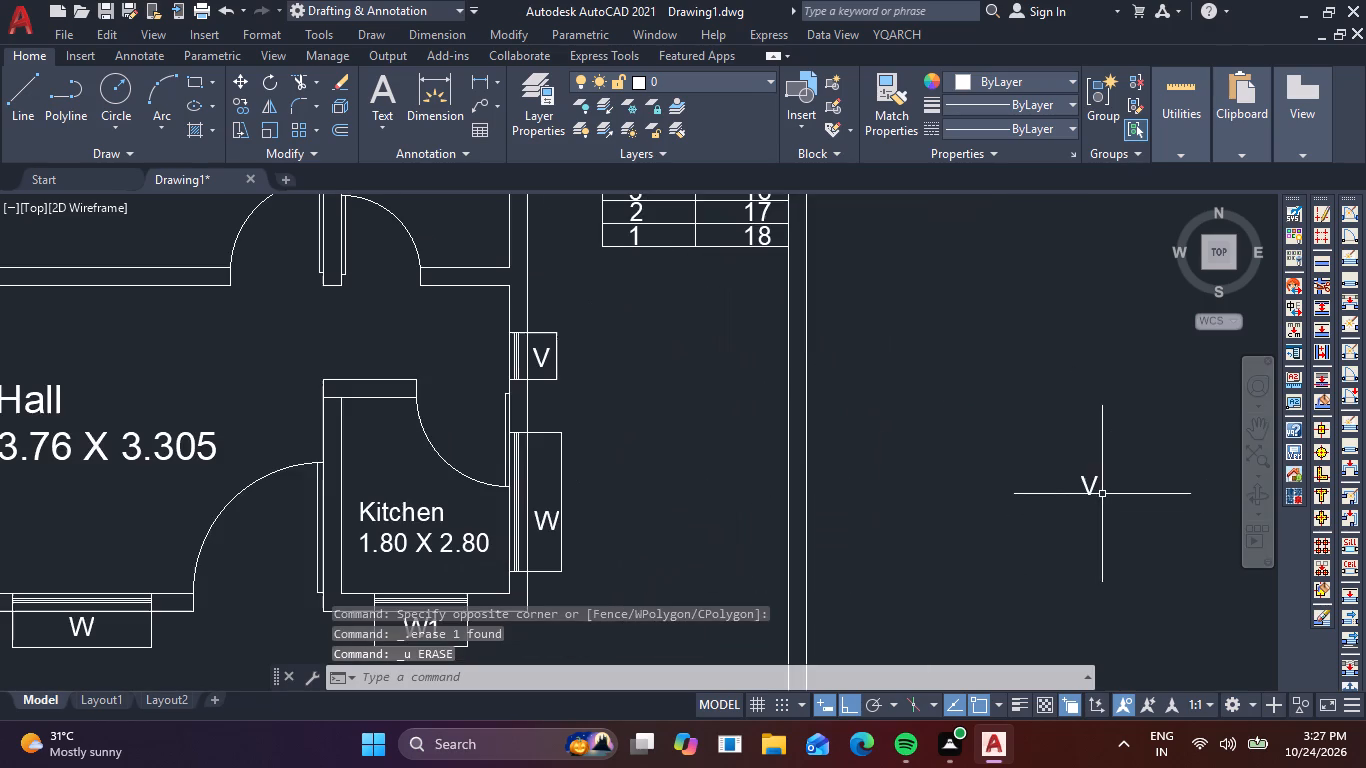
triple_click(1089, 490)
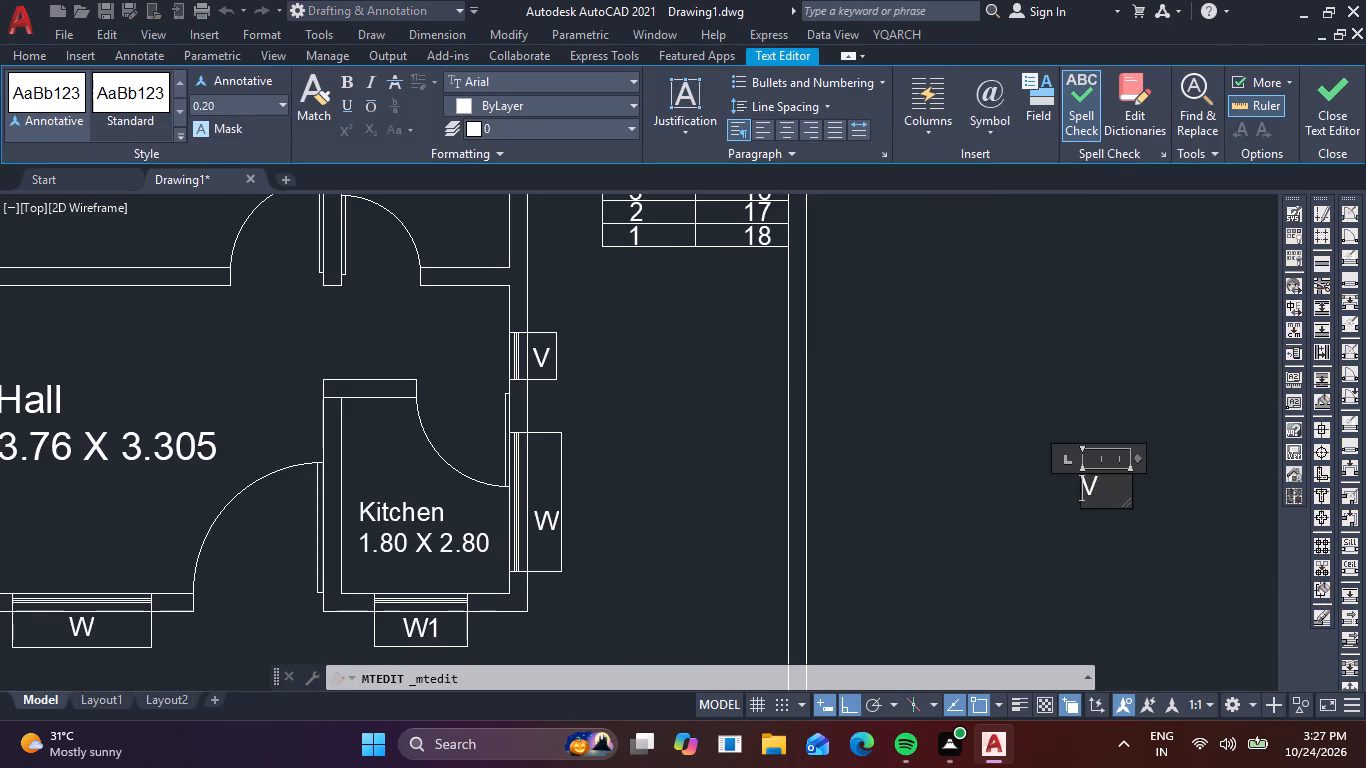
key(Right)
key(BackSpace)
key(d)
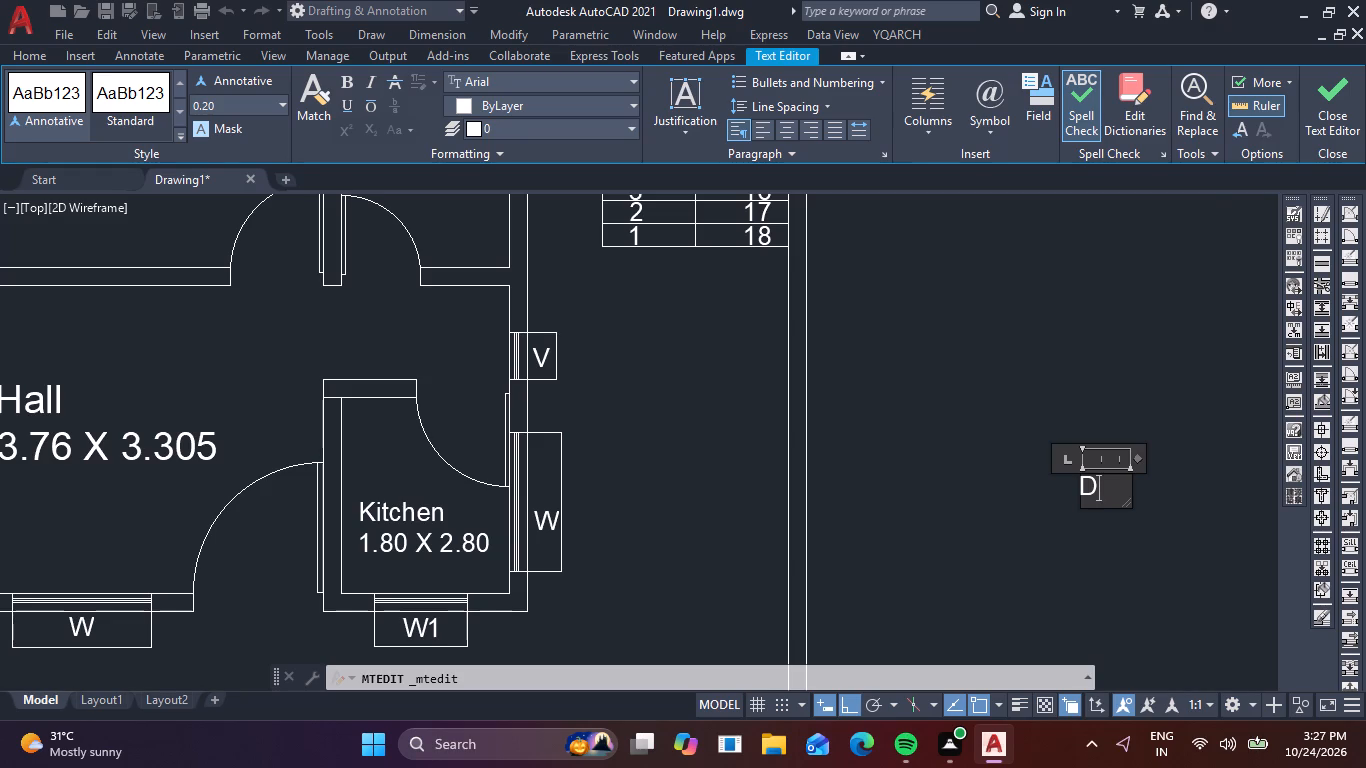
click(1028, 546)
Copy the D label into the Hall's front door opening facing the Front Open Area, with Ortho off.
click(1093, 482)
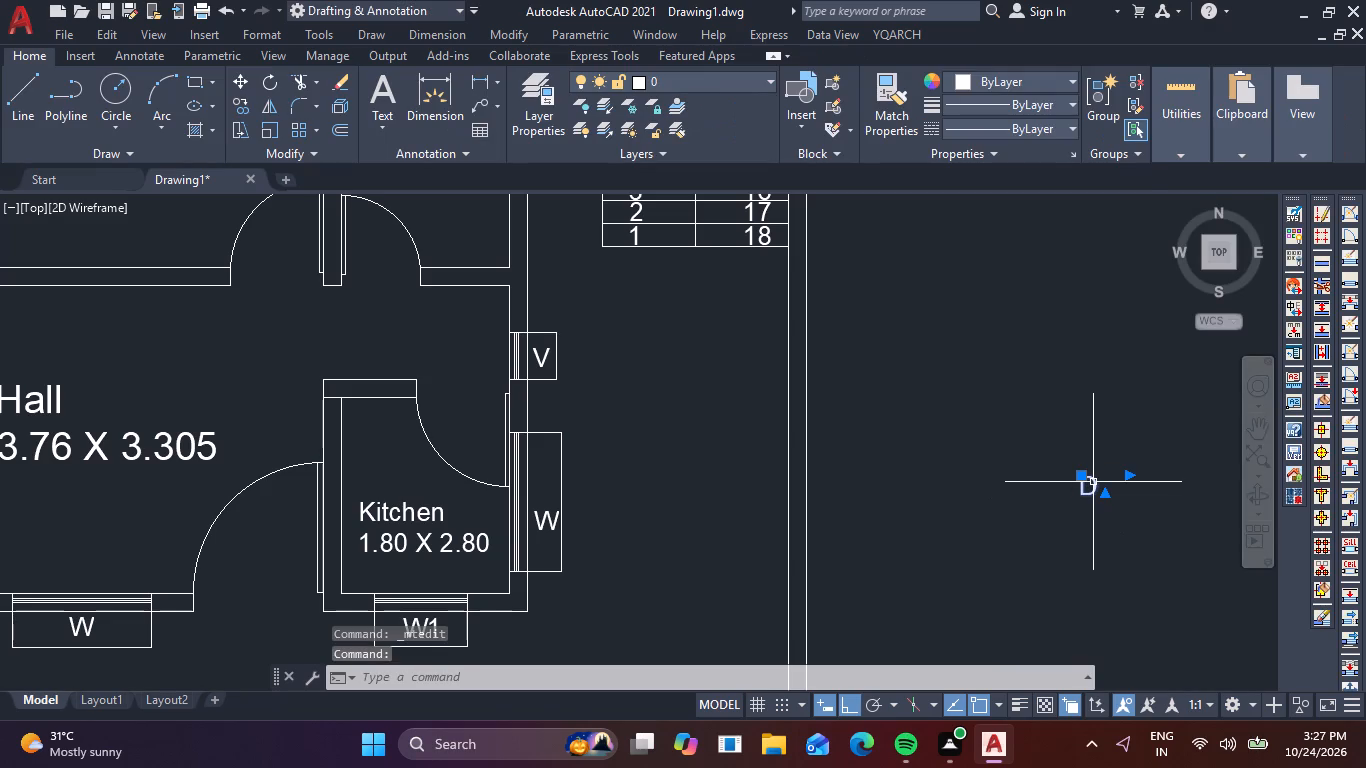
text(CO)
key(space)
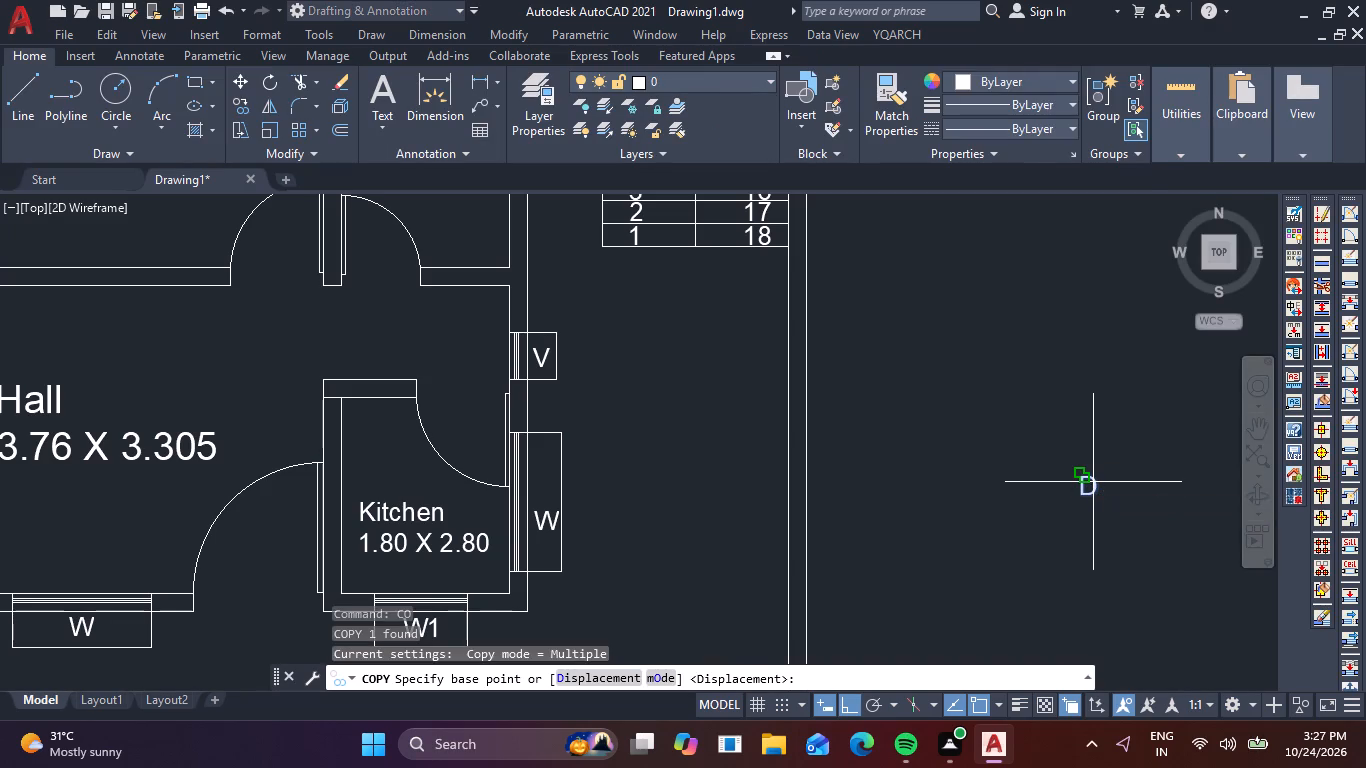
click(1093, 482)
middle_drag(301, 583, 420, 516)
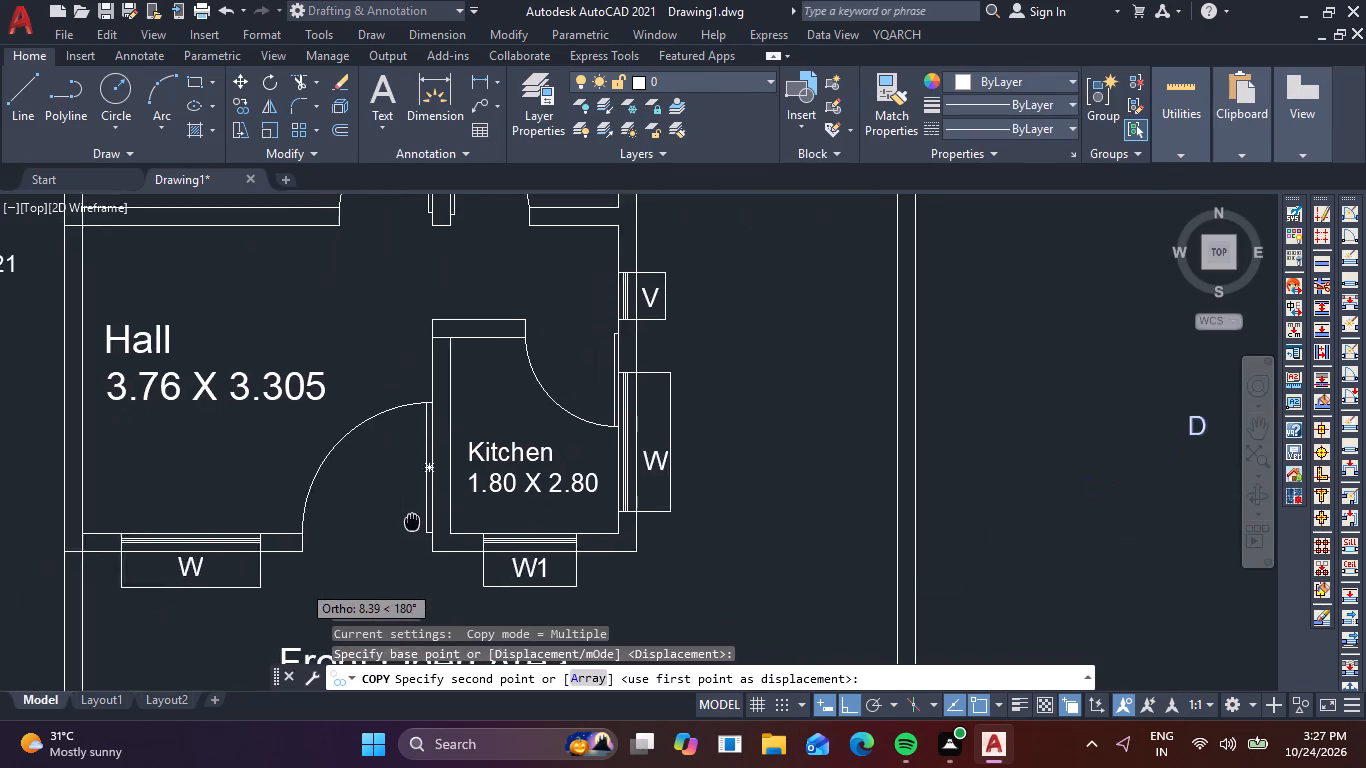
middle_drag(420, 516, 432, 513)
key(F8)
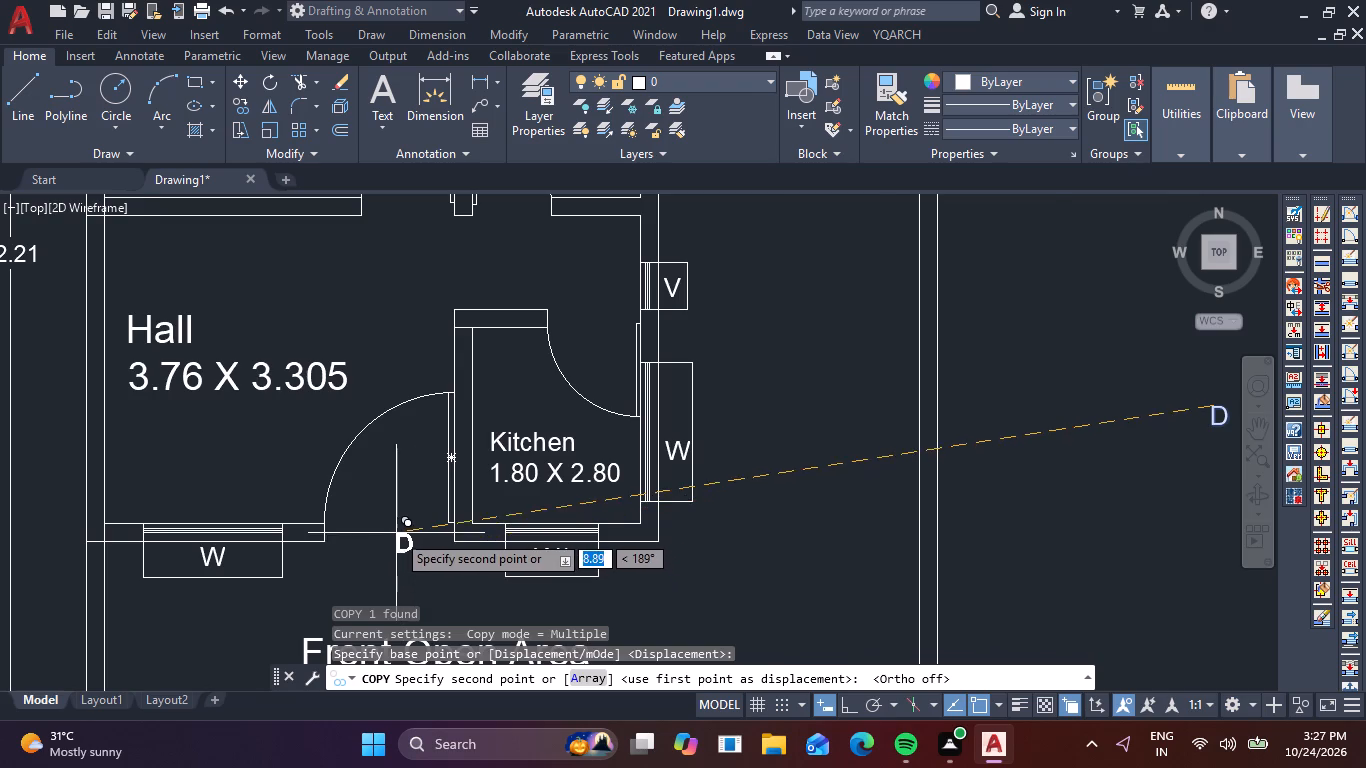
scroll(395, 532, up, 2)
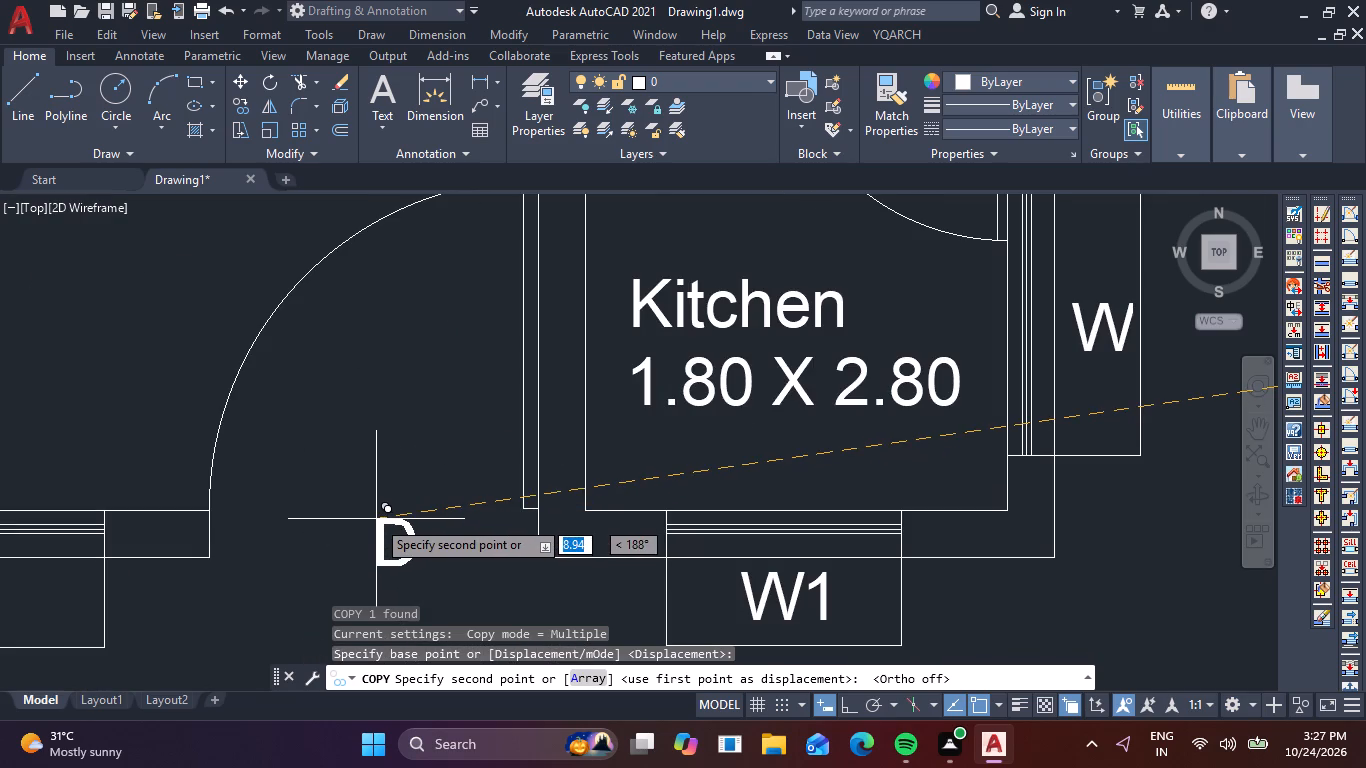
click(371, 505)
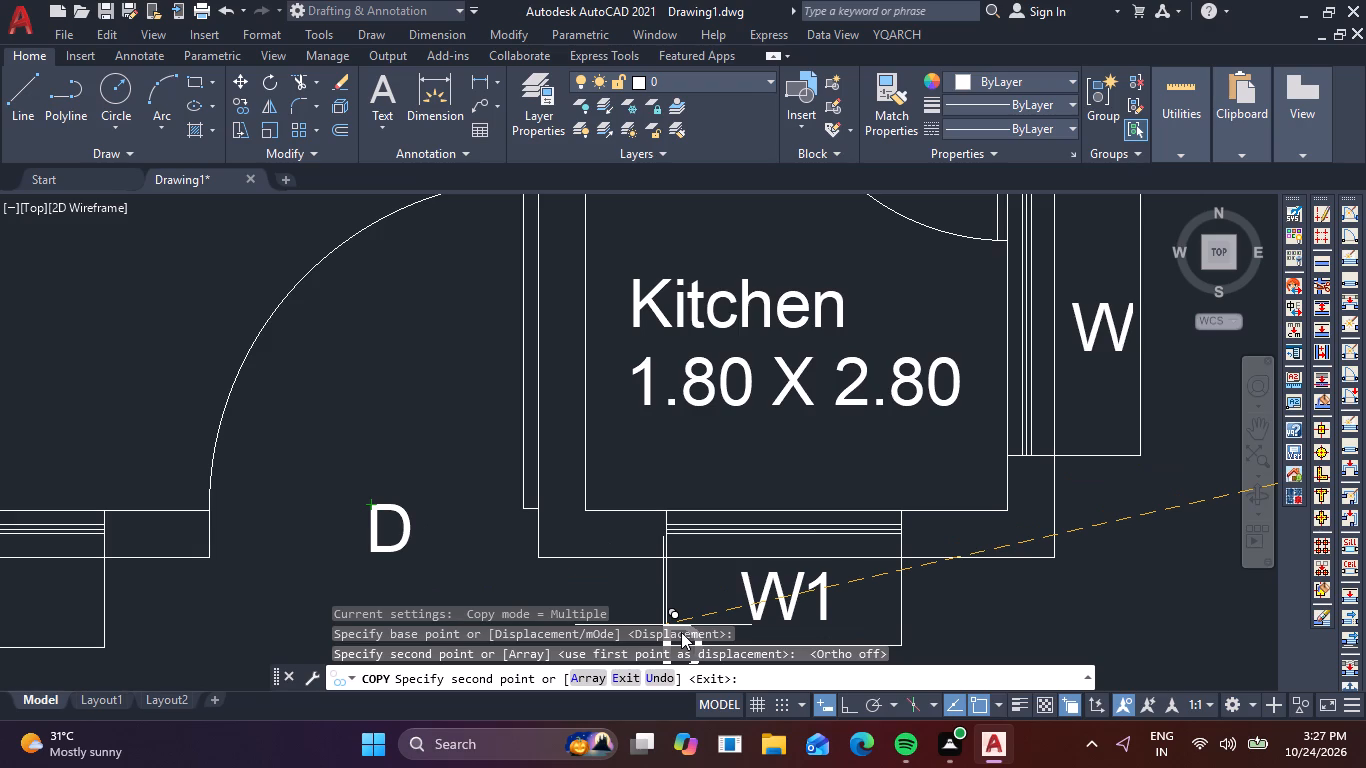
key(Escape)
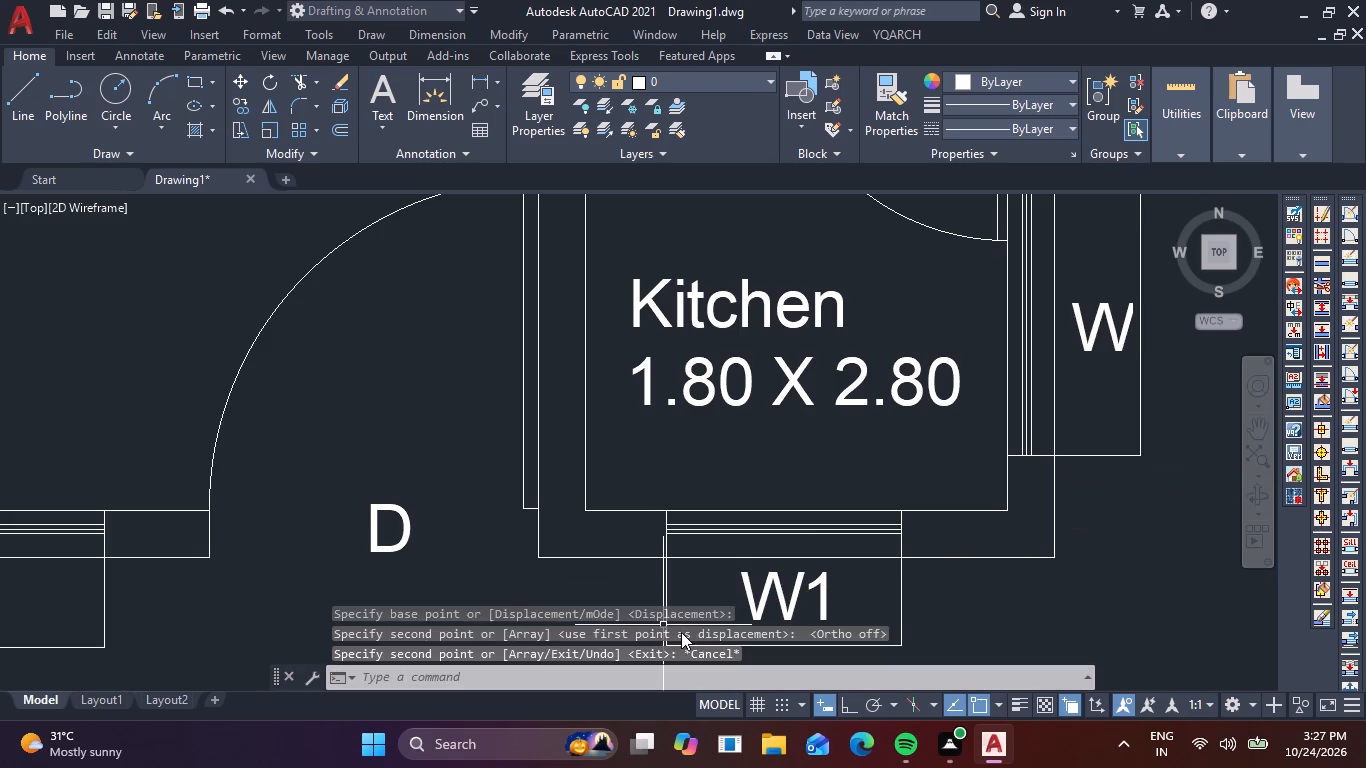
Change the text of the spare D label outside the plan to D1.
scroll(681, 632, down, 1)
scroll(867, 569, down, 2)
middle_drag(1045, 564, 595, 619)
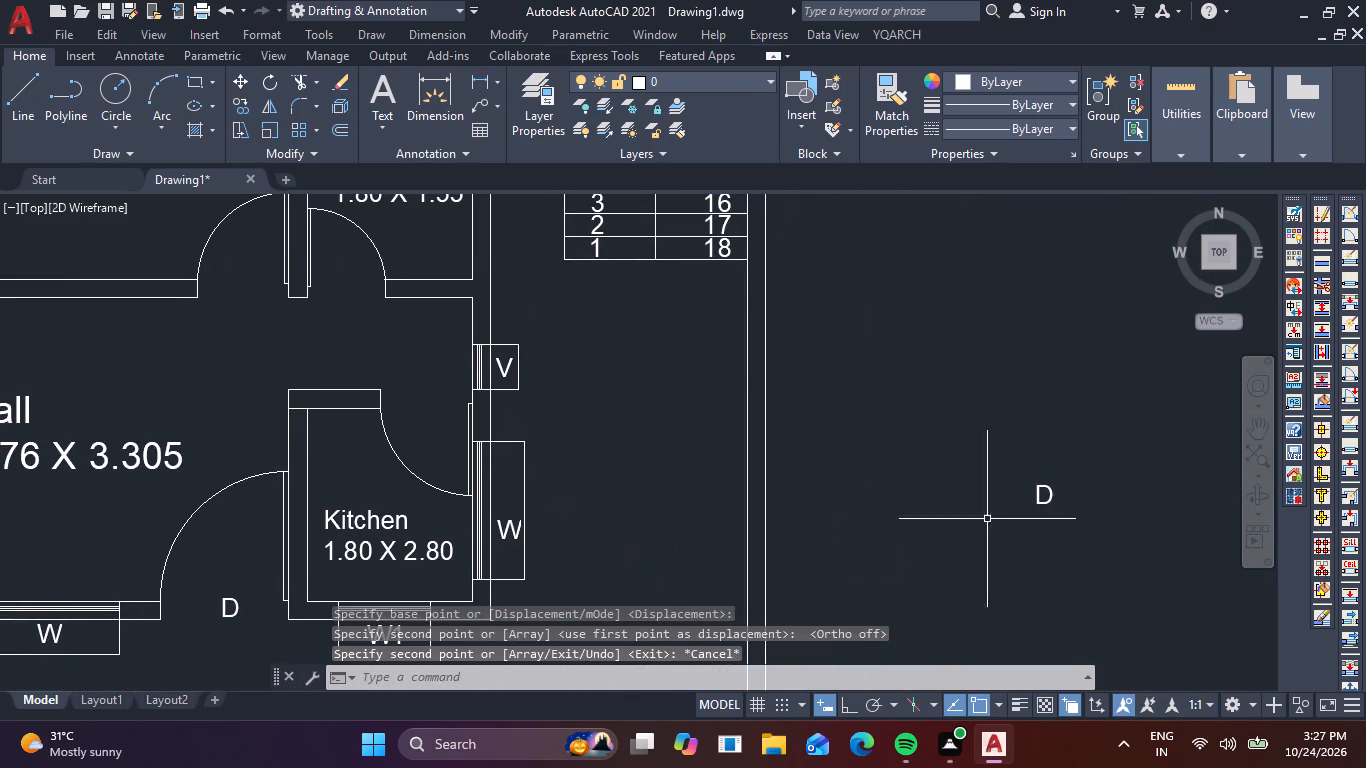
scroll(1051, 491, up, 3)
double_click(1031, 505)
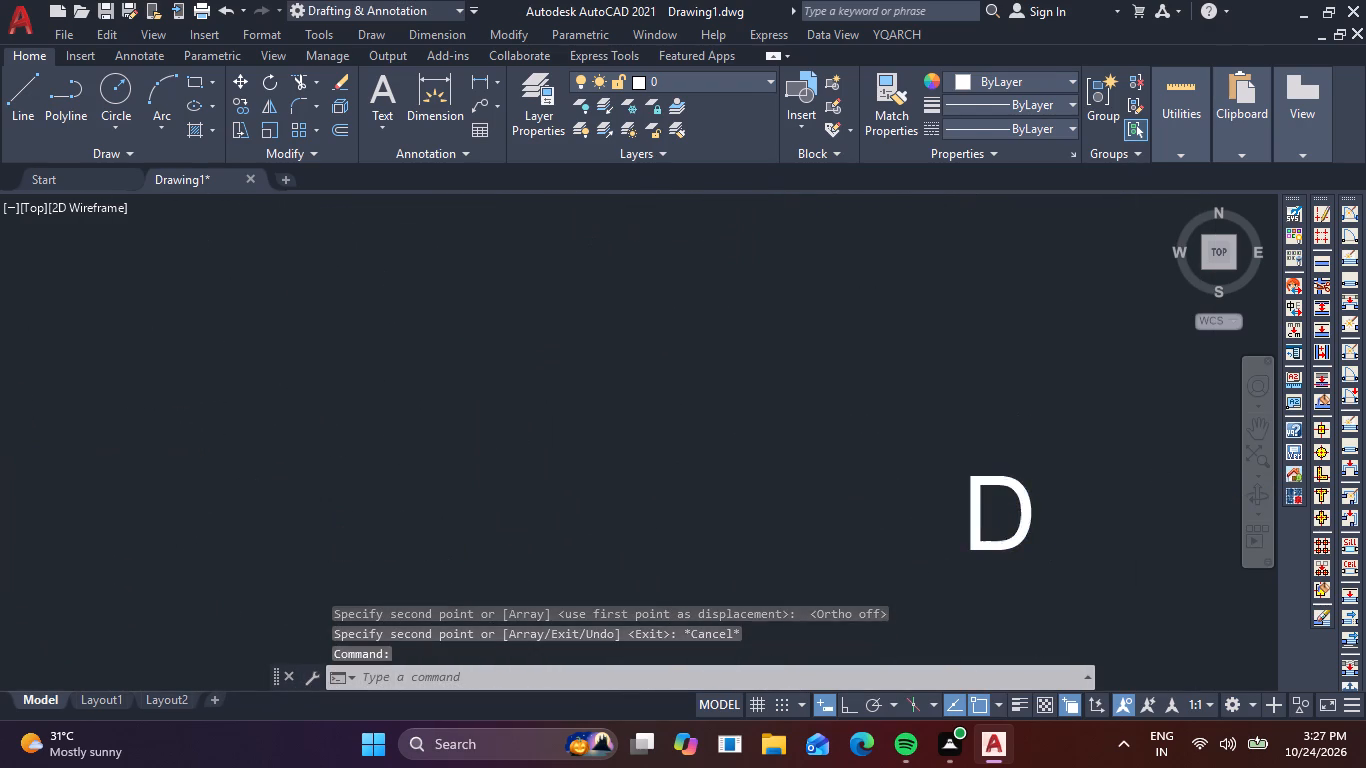
key(1)
click(877, 537)
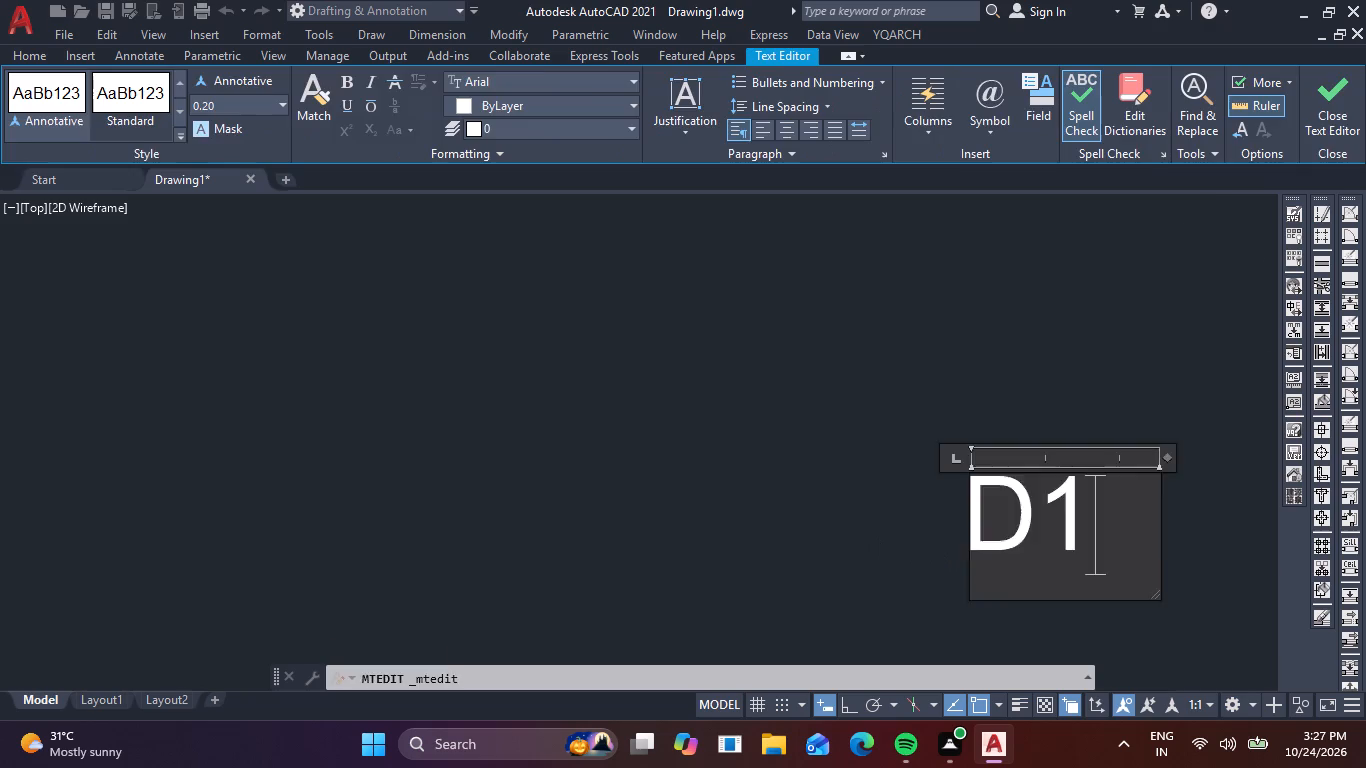
Copy the D1 label to the Kitchen door, the door between Bed Room and Hall, and the Bed Room's rear door.
drag(1096, 543, 1085, 542)
click(987, 504)
key(c)
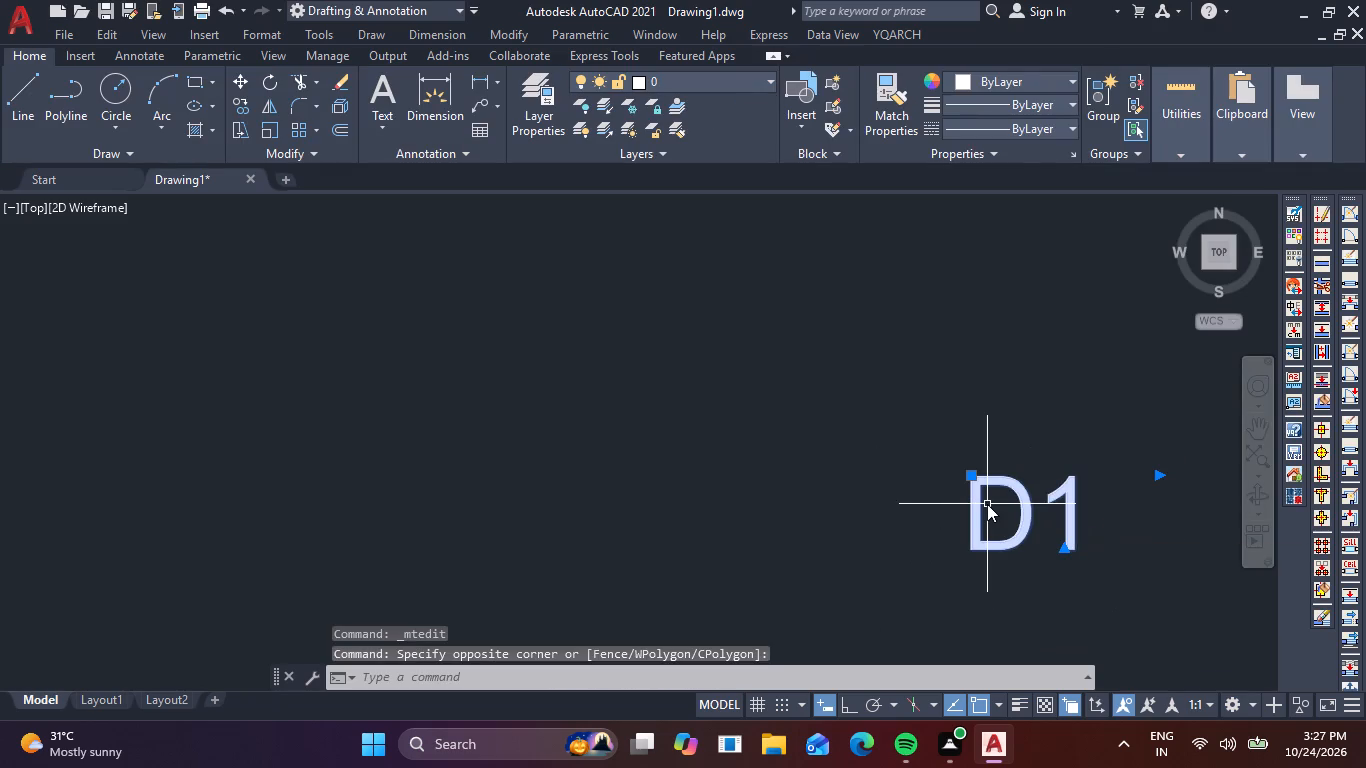
key(o)
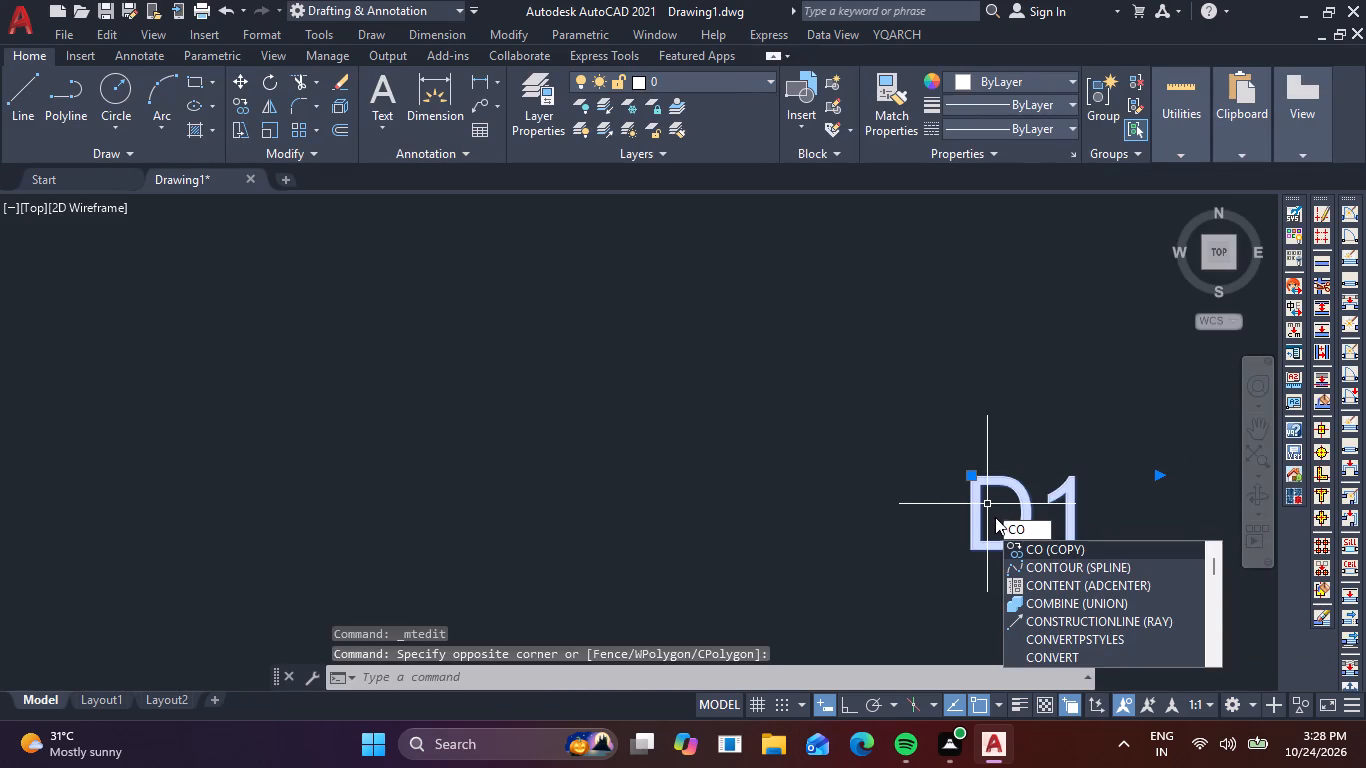
key(space)
click(990, 516)
scroll(876, 510, down, 3)
middle_drag(764, 456, 1102, 528)
middle_drag(700, 526, 765, 378)
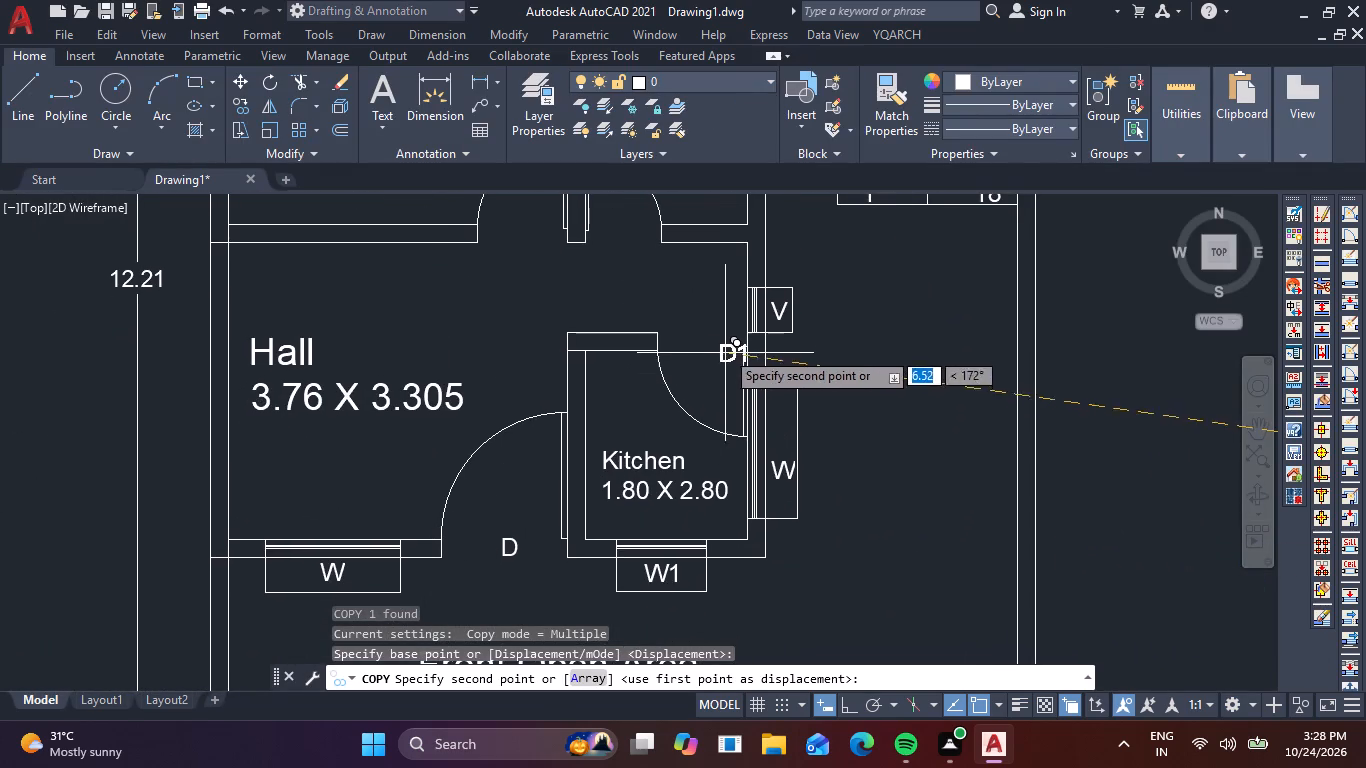
click(687, 344)
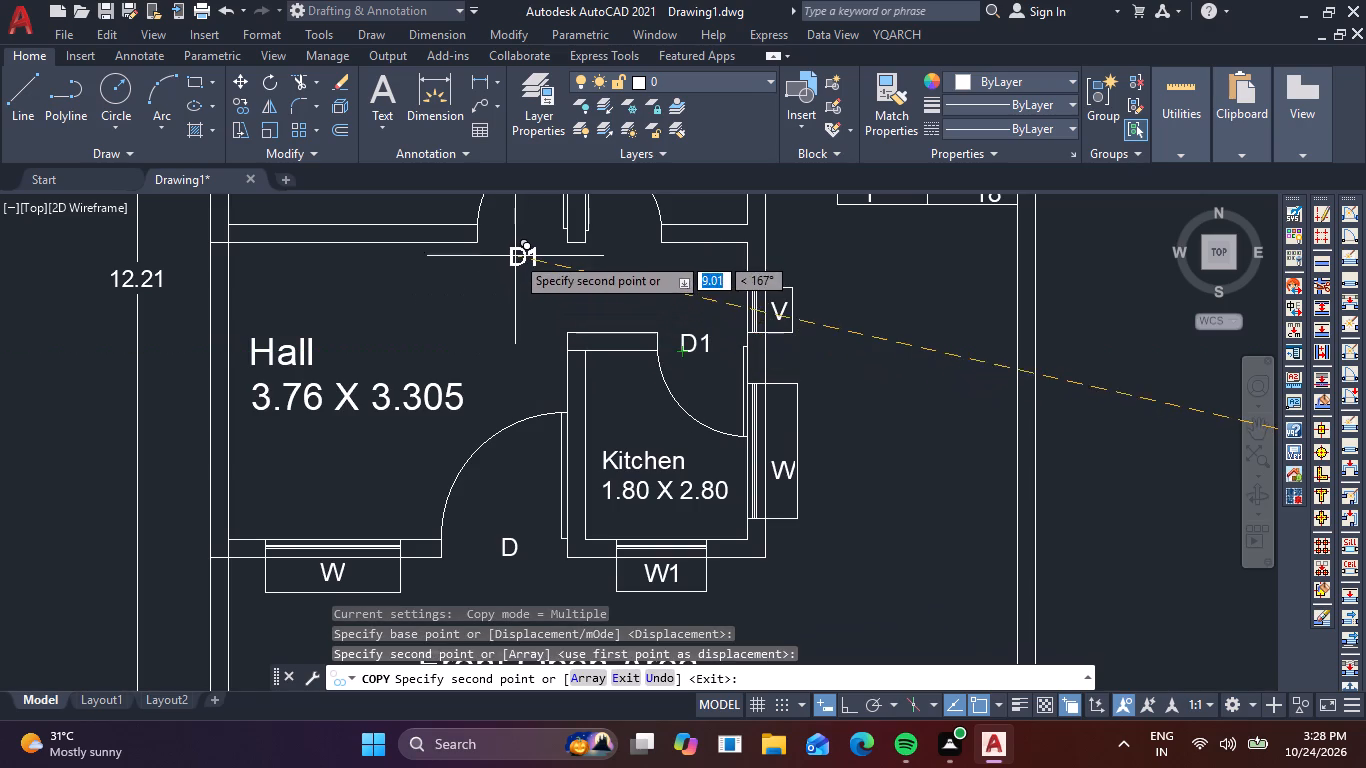
click(514, 234)
middle_drag(500, 295, 524, 566)
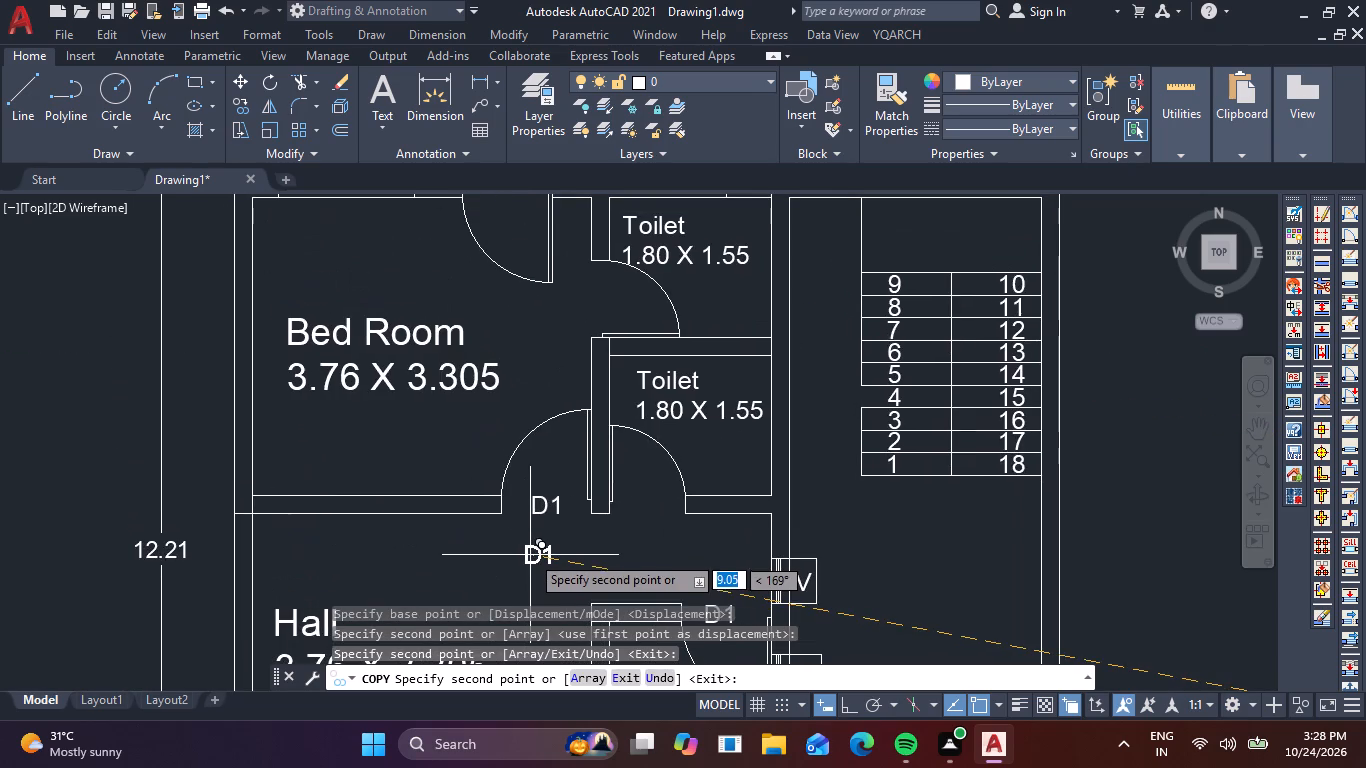
middle_drag(506, 426, 503, 572)
scroll(502, 339, up, 1)
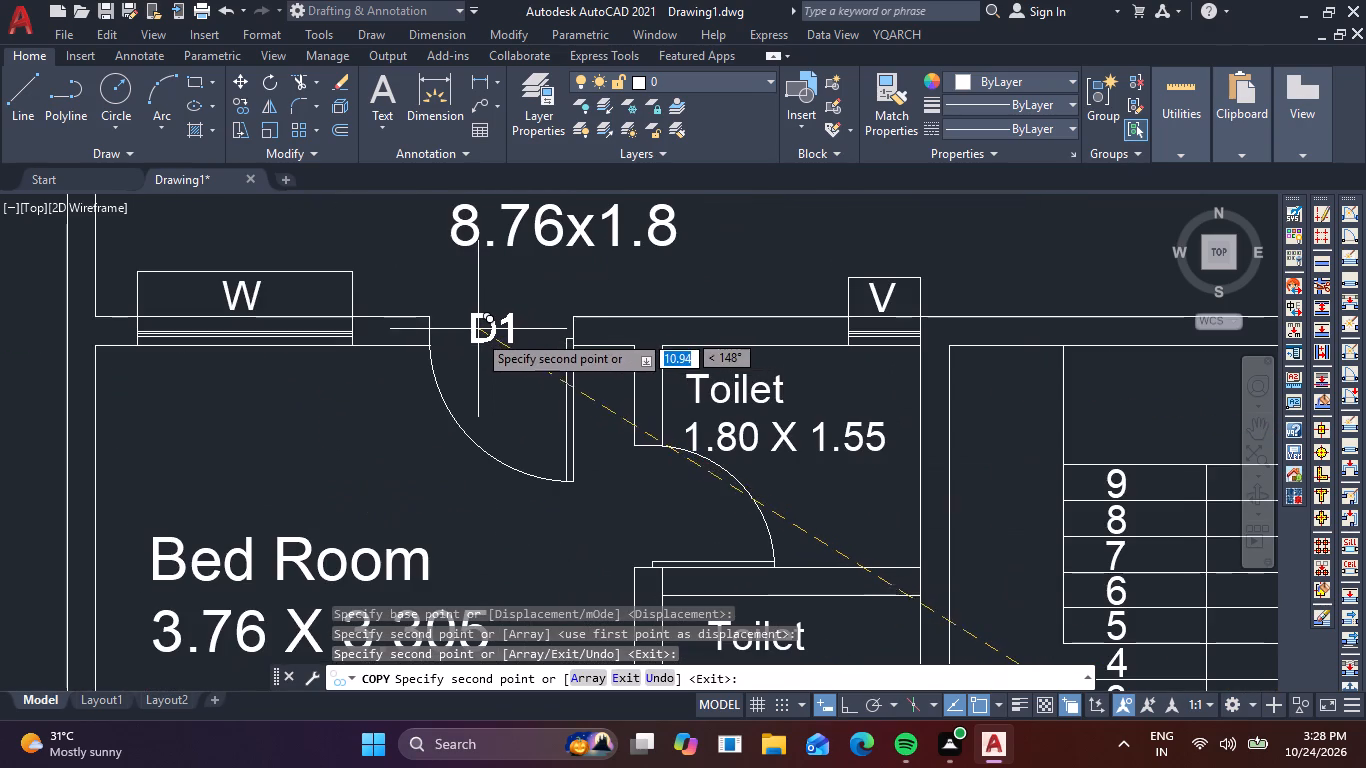
click(475, 338)
key(Escape)
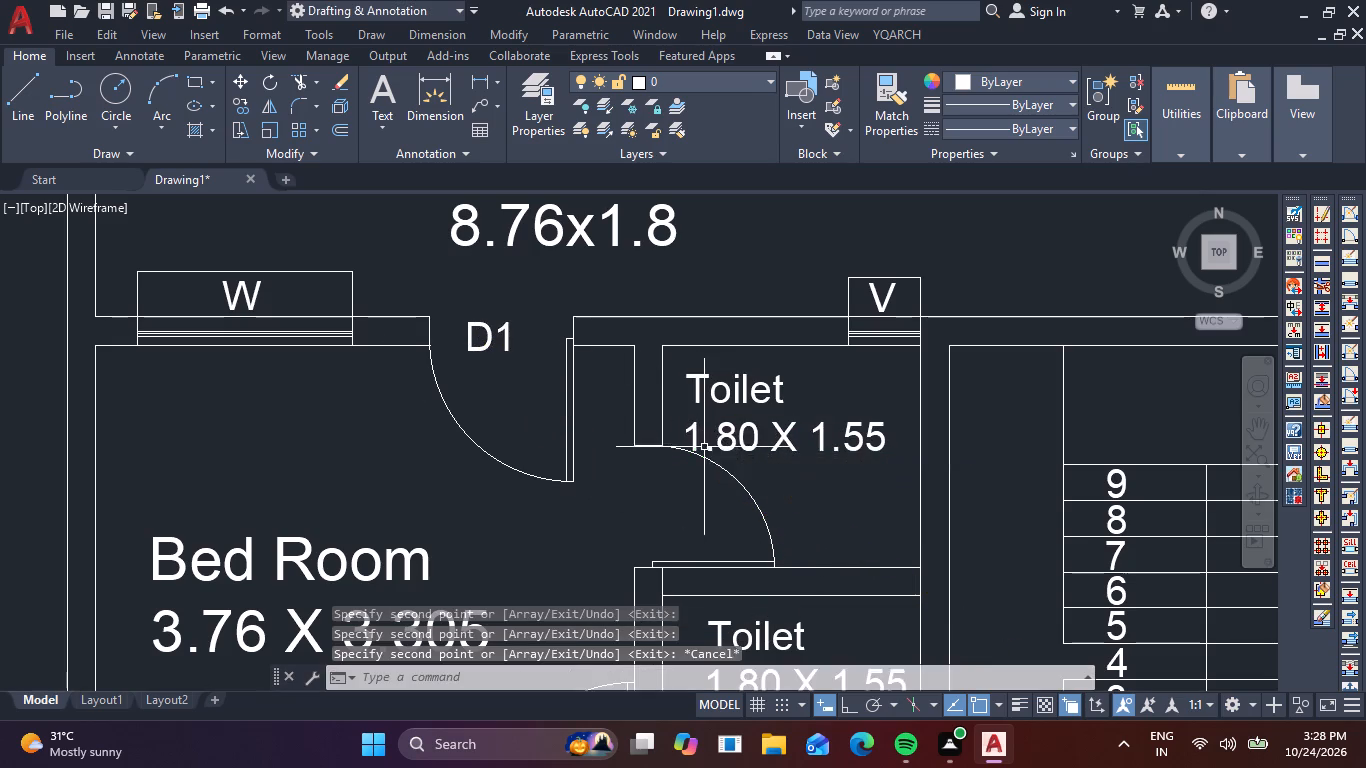
Change the text of the spare D1 label outside the plan to D2.
scroll(749, 481, down, 3)
middle_drag(680, 487, 405, 265)
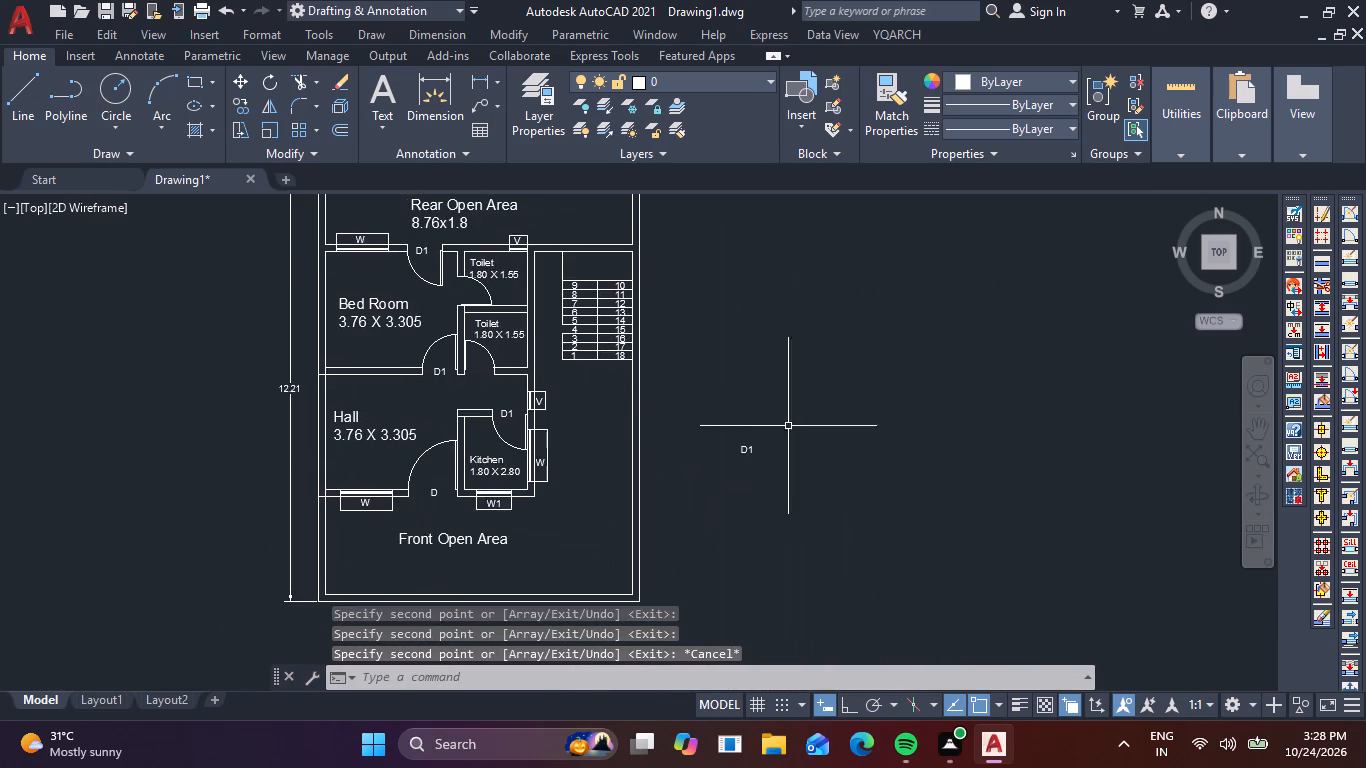
scroll(795, 436, up, 3)
click(607, 475)
click(598, 473)
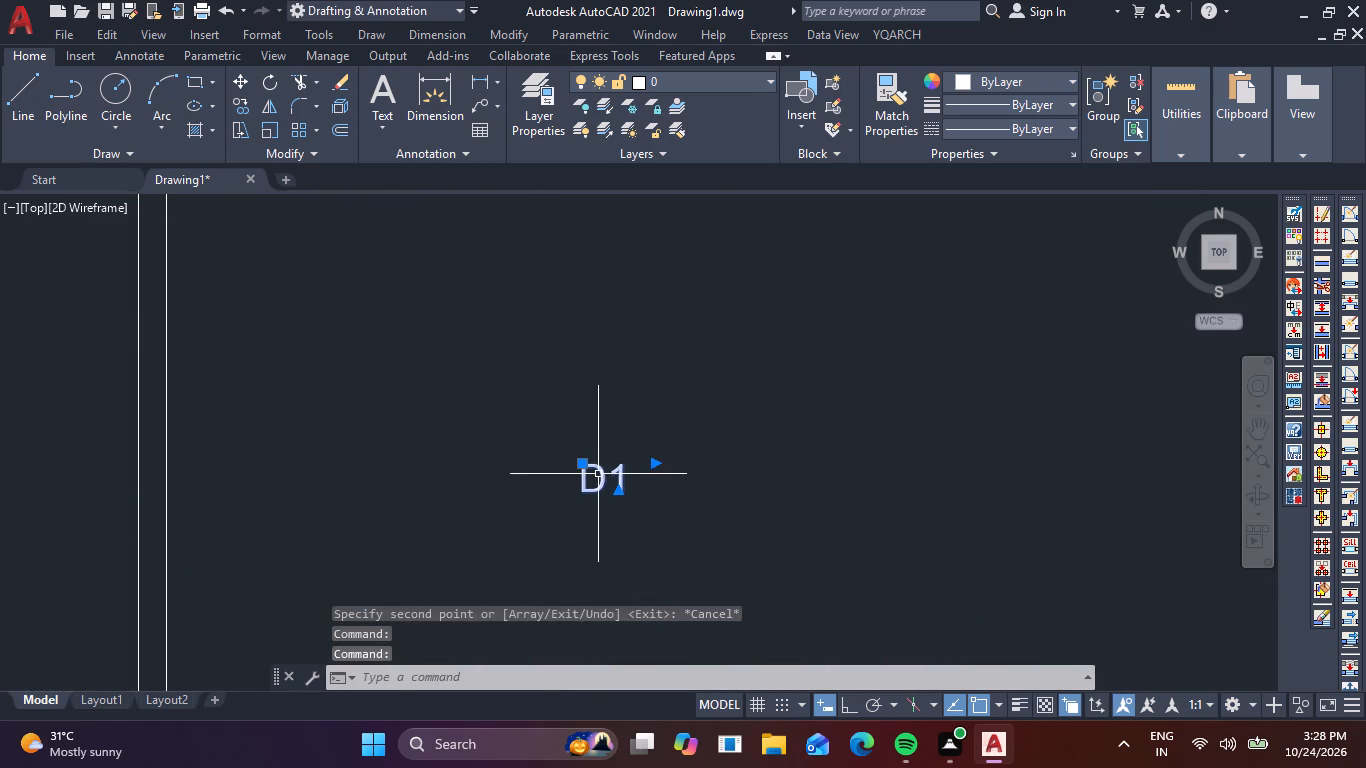
double_click(615, 468)
click(636, 474)
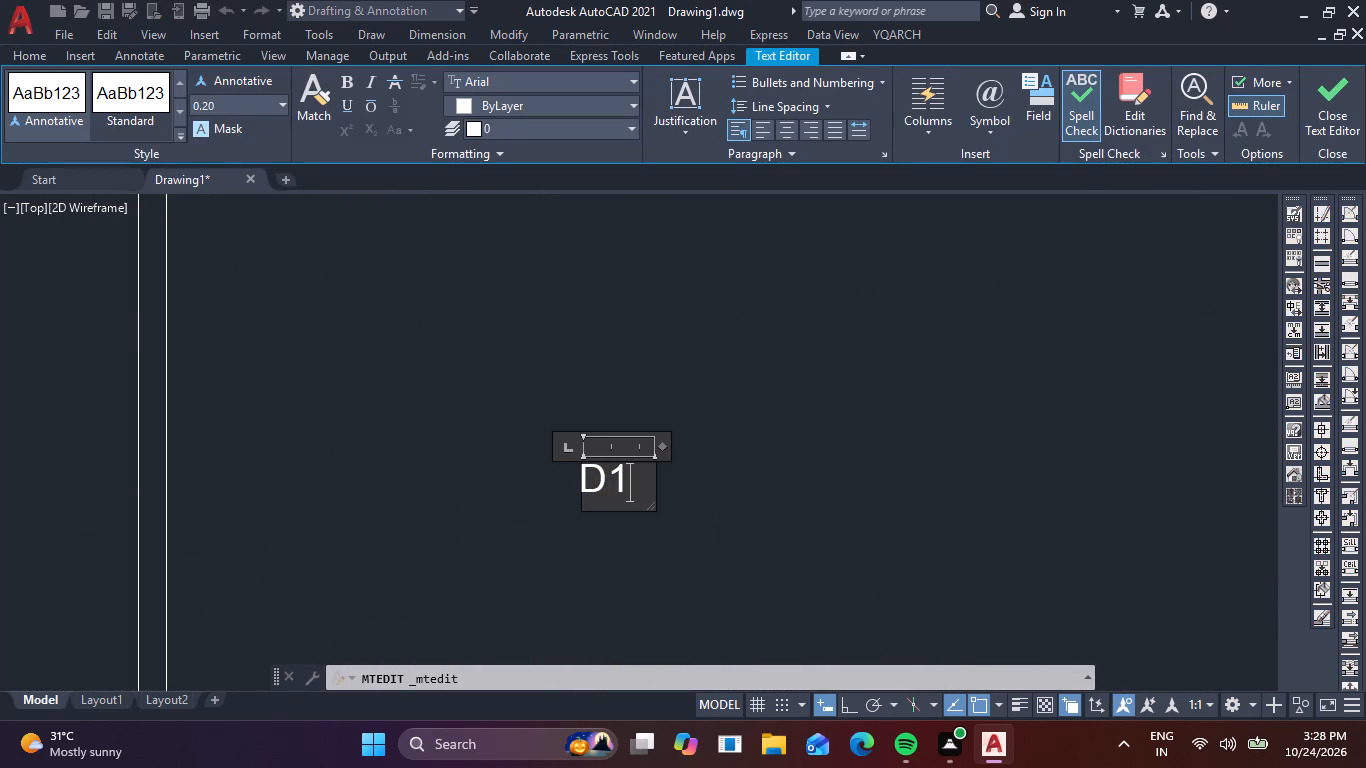
key(BackSpace)
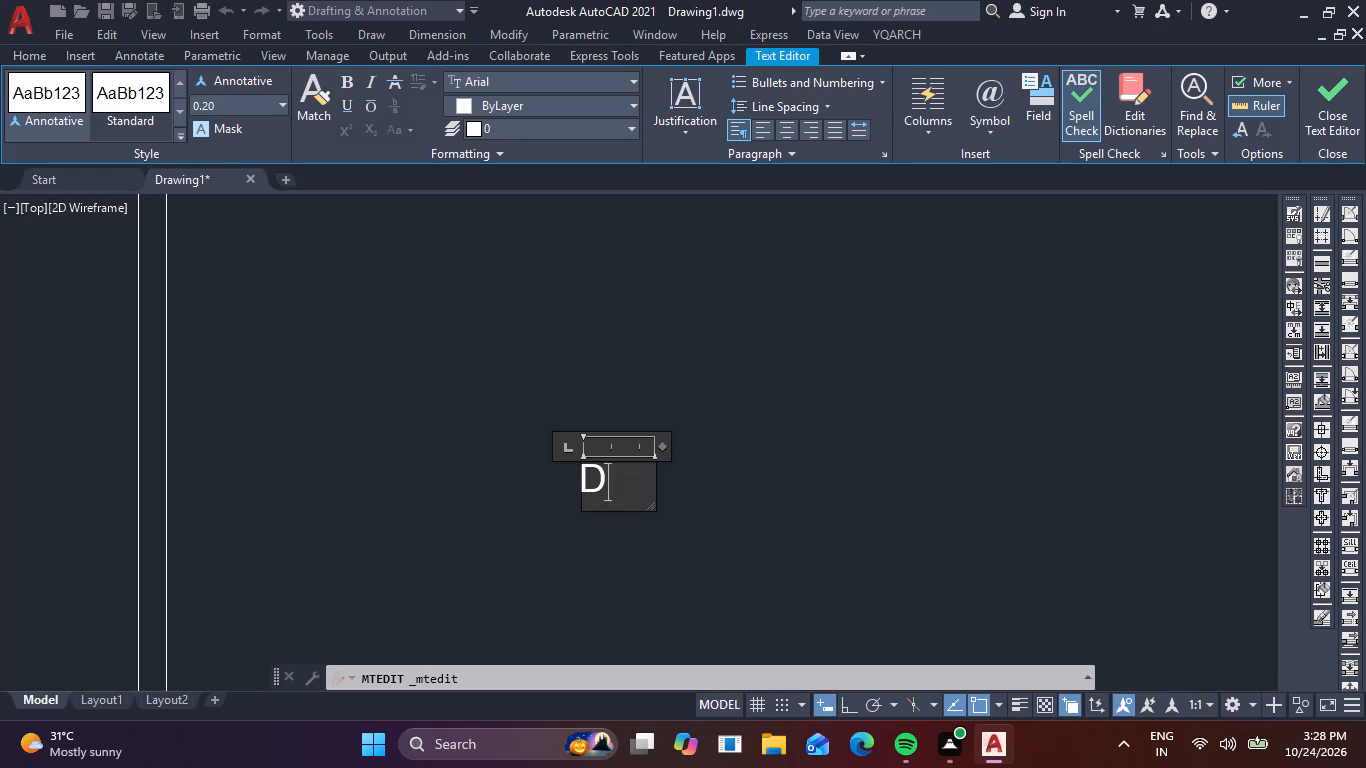
key(2)
click(688, 521)
Copy the spare D2 label from outside the plan to the door openings of both Toilets.
click(653, 507)
click(580, 446)
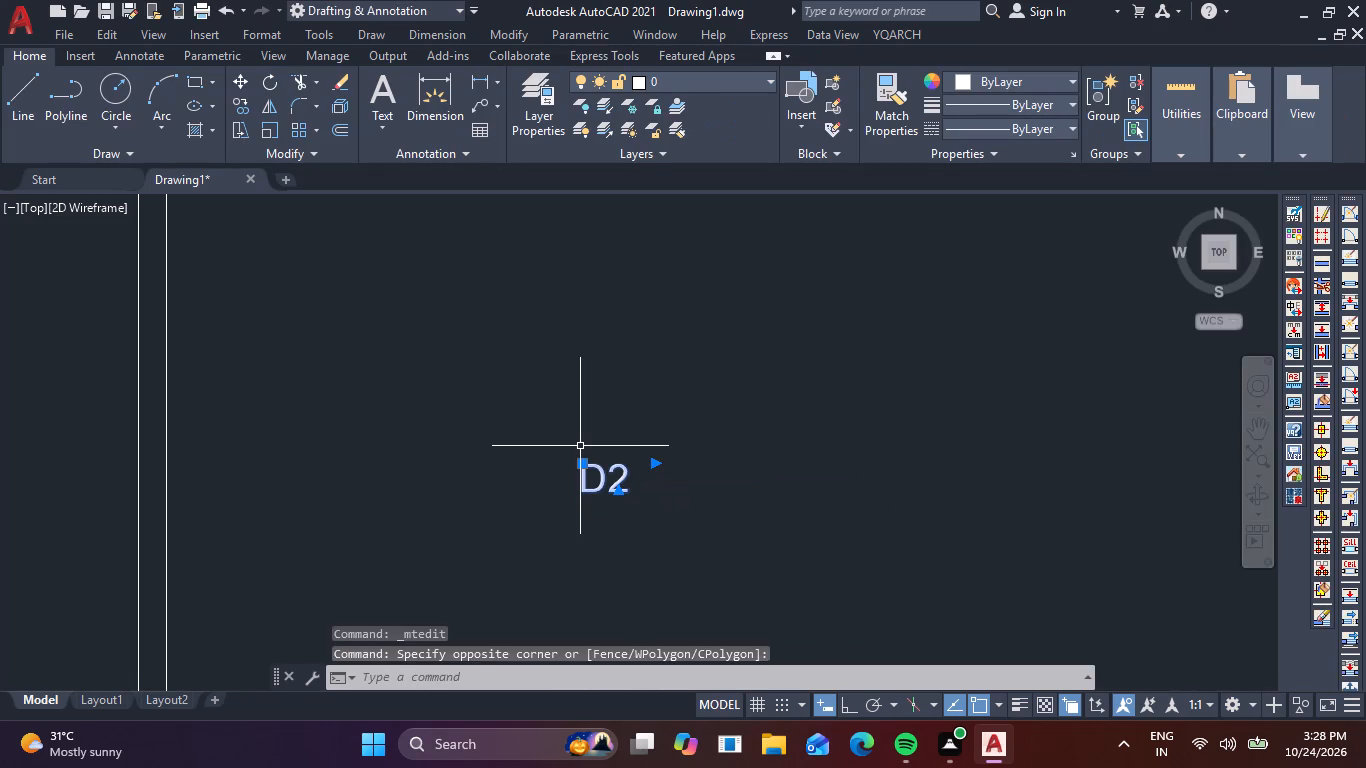
key(c)
text(O)
key(space)
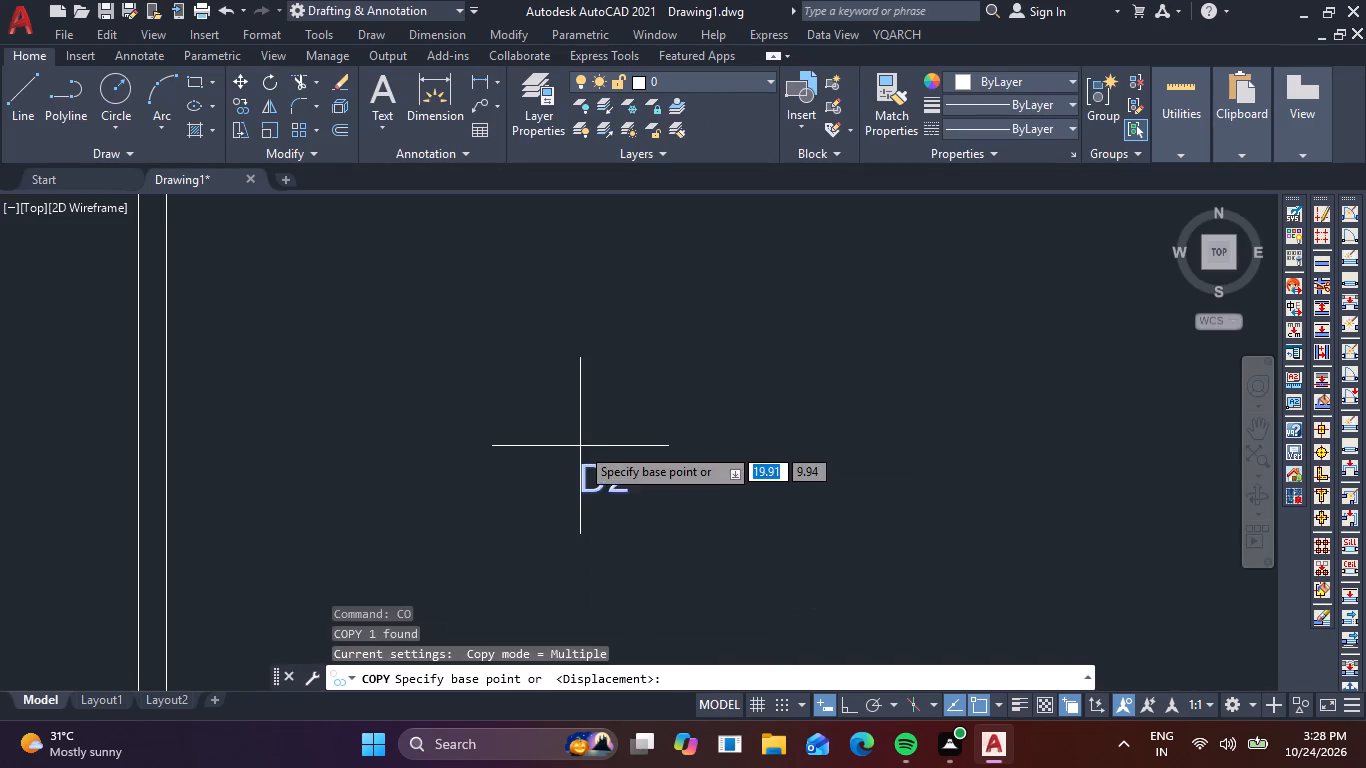
click(606, 471)
scroll(538, 445, down, 3)
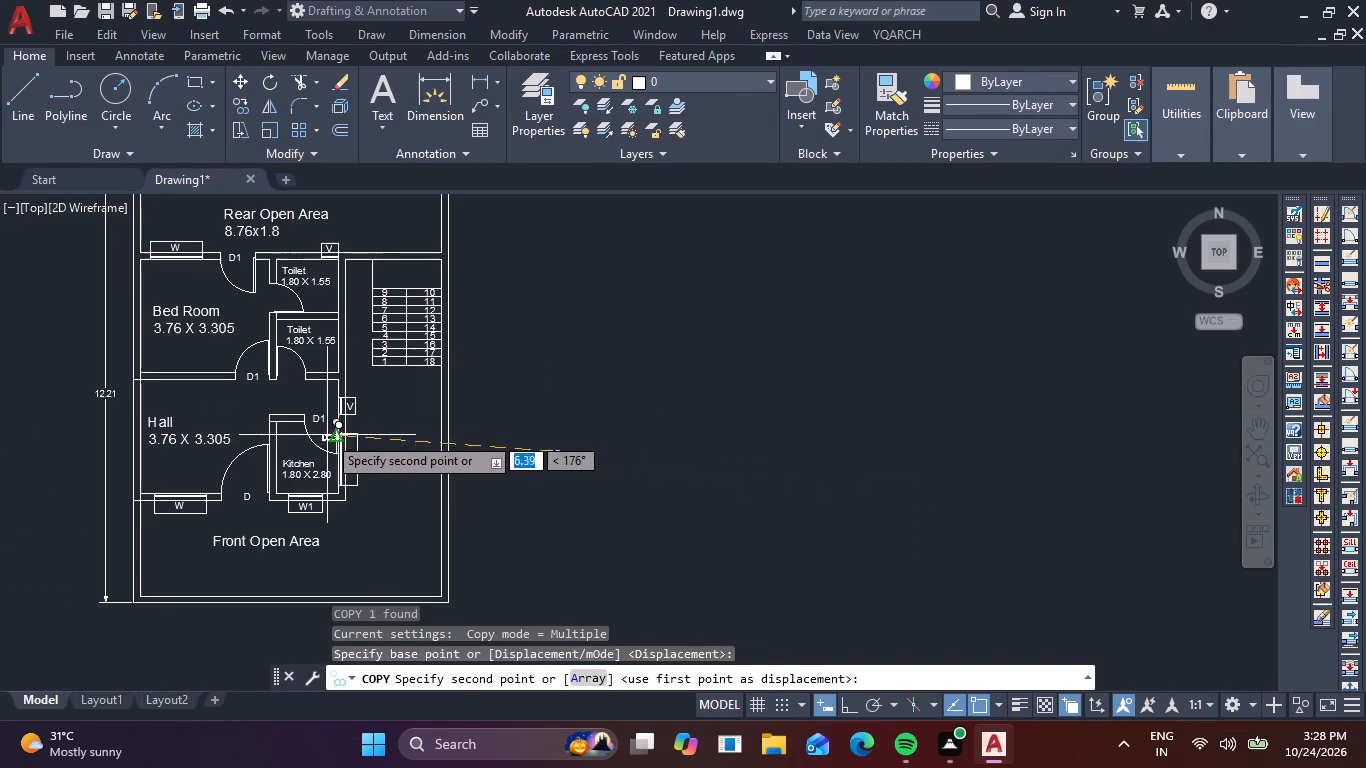
scroll(289, 373, up, 4)
click(289, 383)
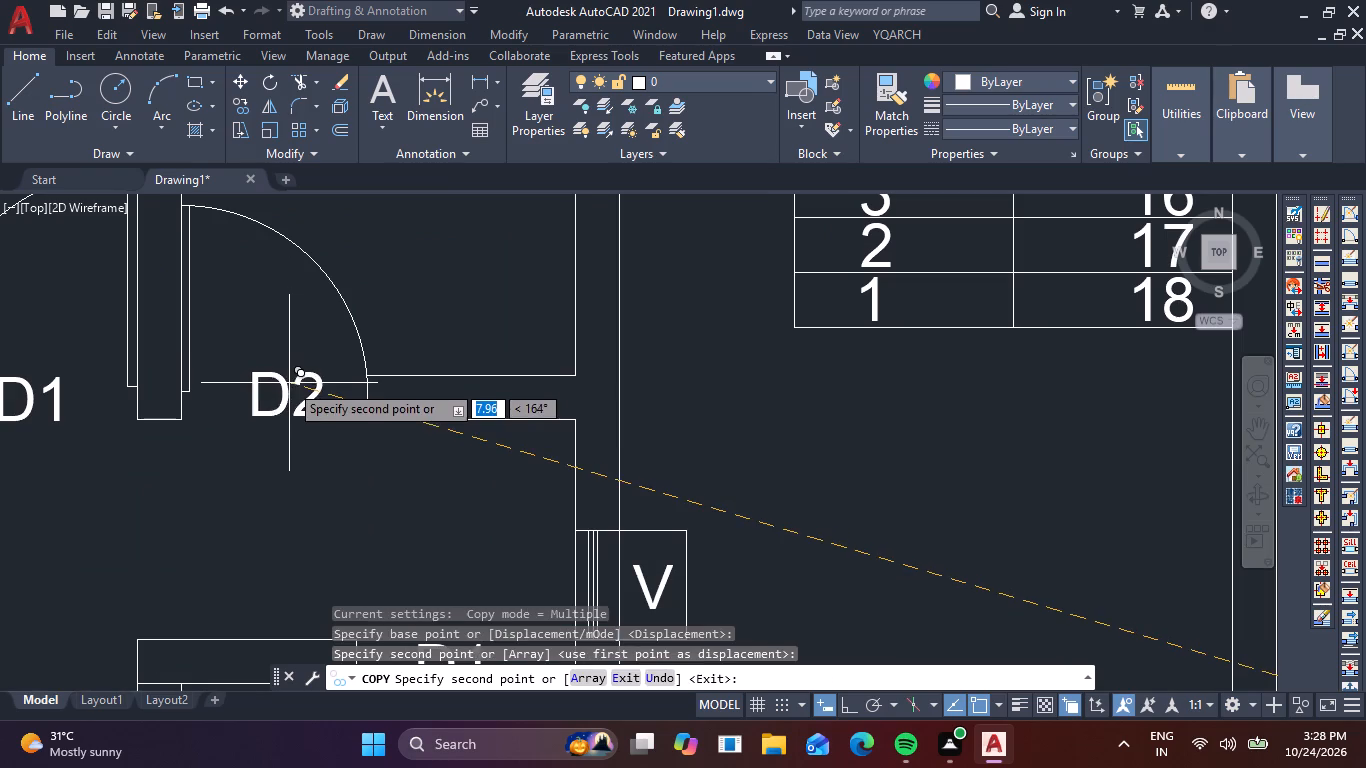
scroll(246, 400, down, 3)
scroll(230, 271, up, 3)
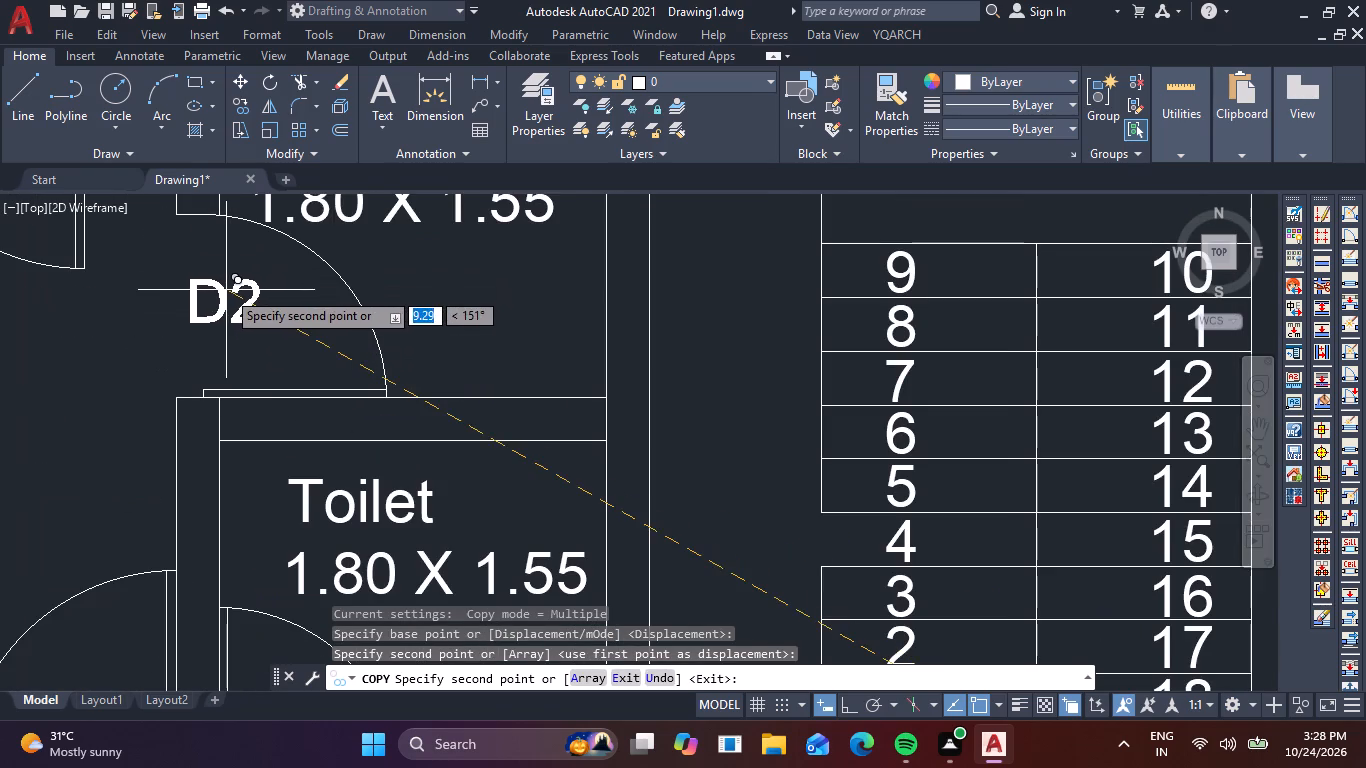
click(227, 290)
key(Escape)
Delete the spare D2 label outside the plan.
scroll(646, 428, down, 2)
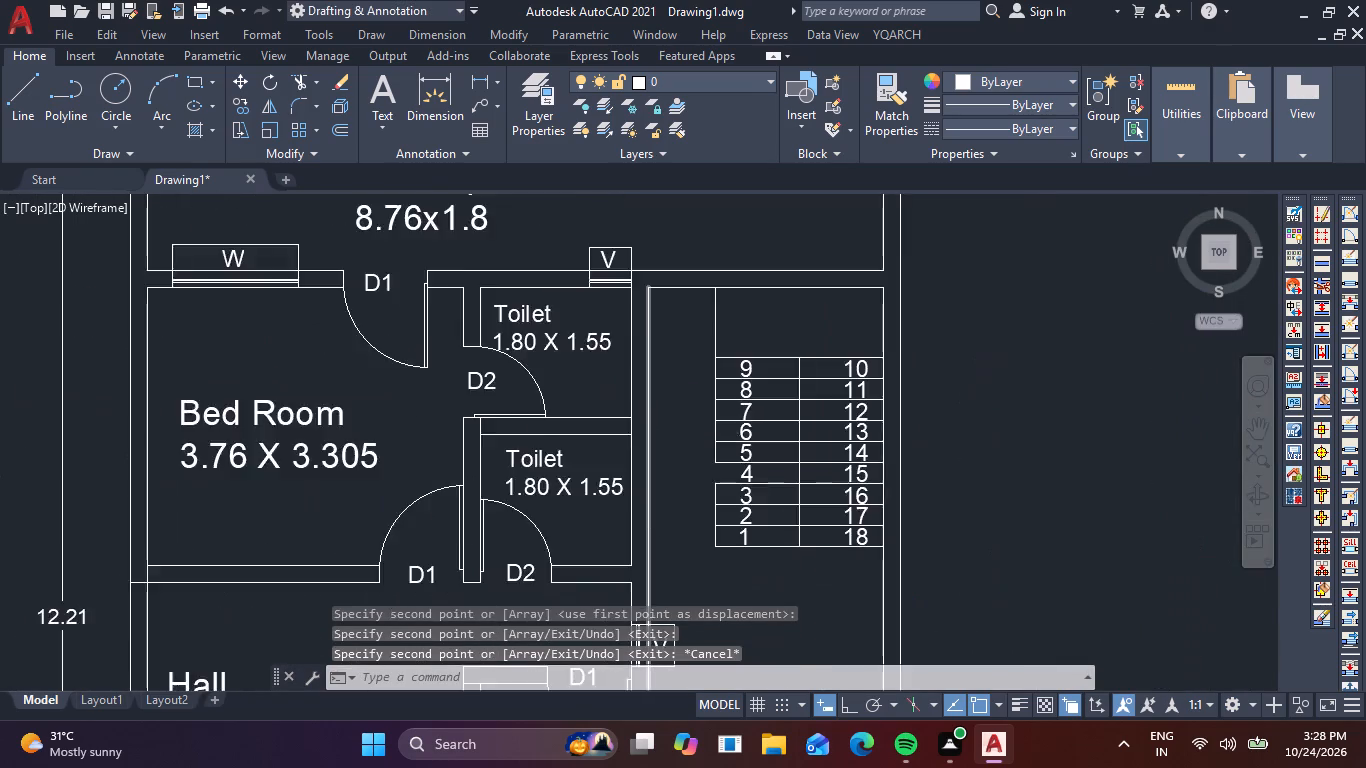
scroll(663, 444, down, 1)
middle_drag(998, 608, 956, 448)
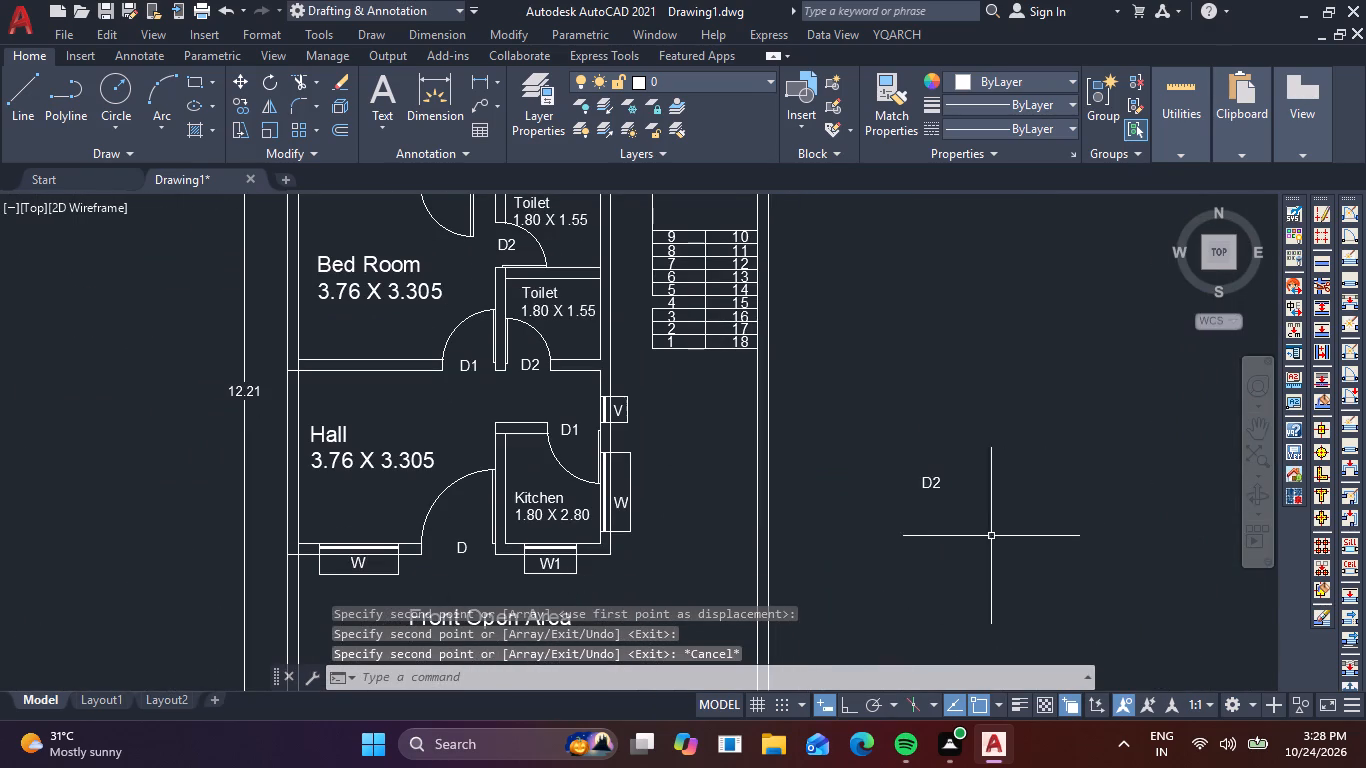
drag(974, 526, 894, 453)
click(868, 412)
key(Delete)
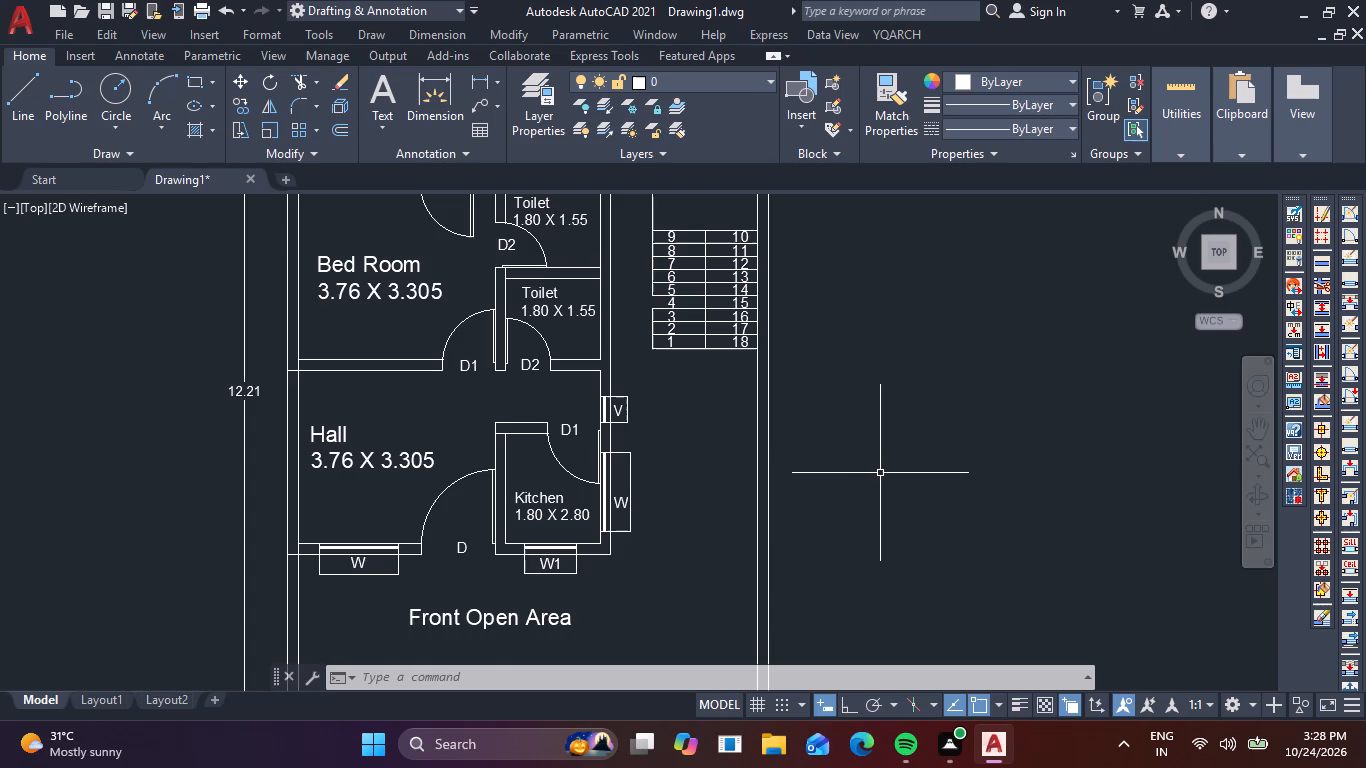
key(Escape)
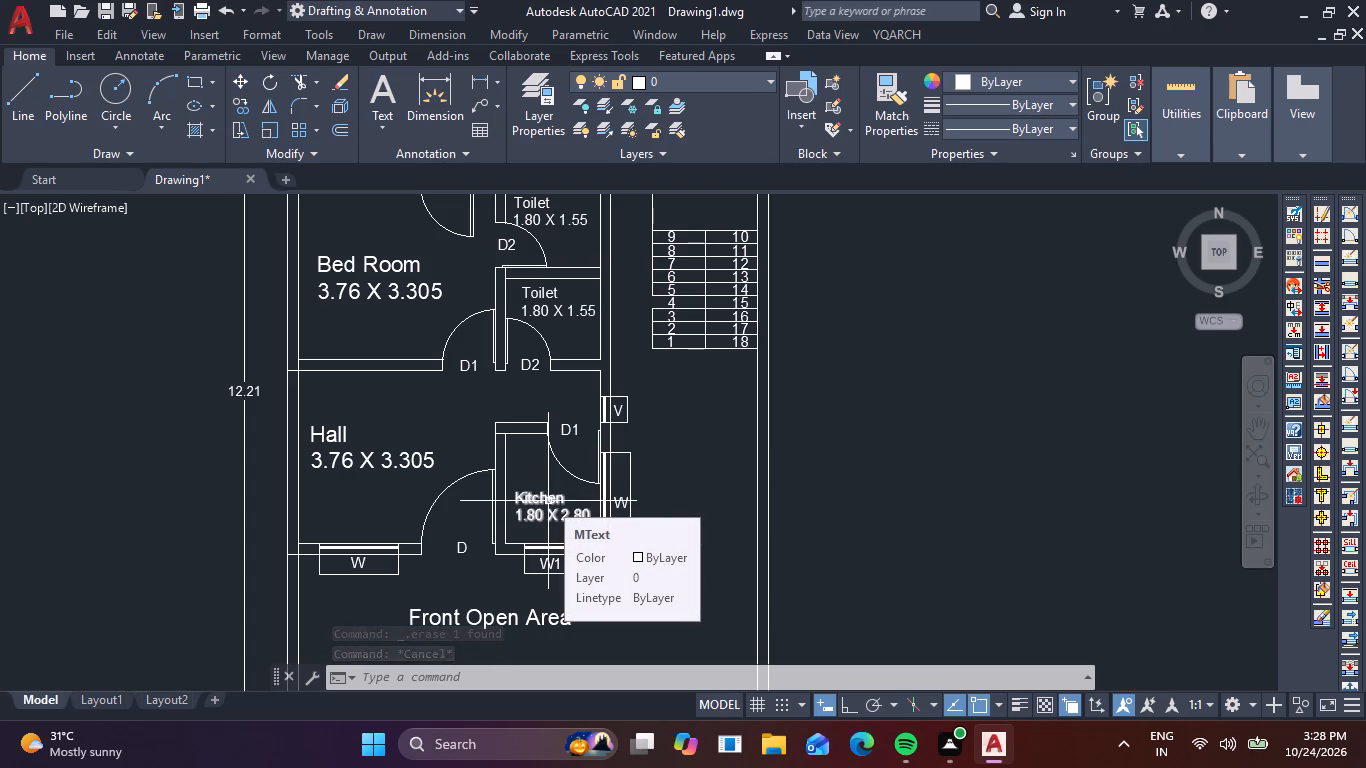
key(Escape)
key(Escape)
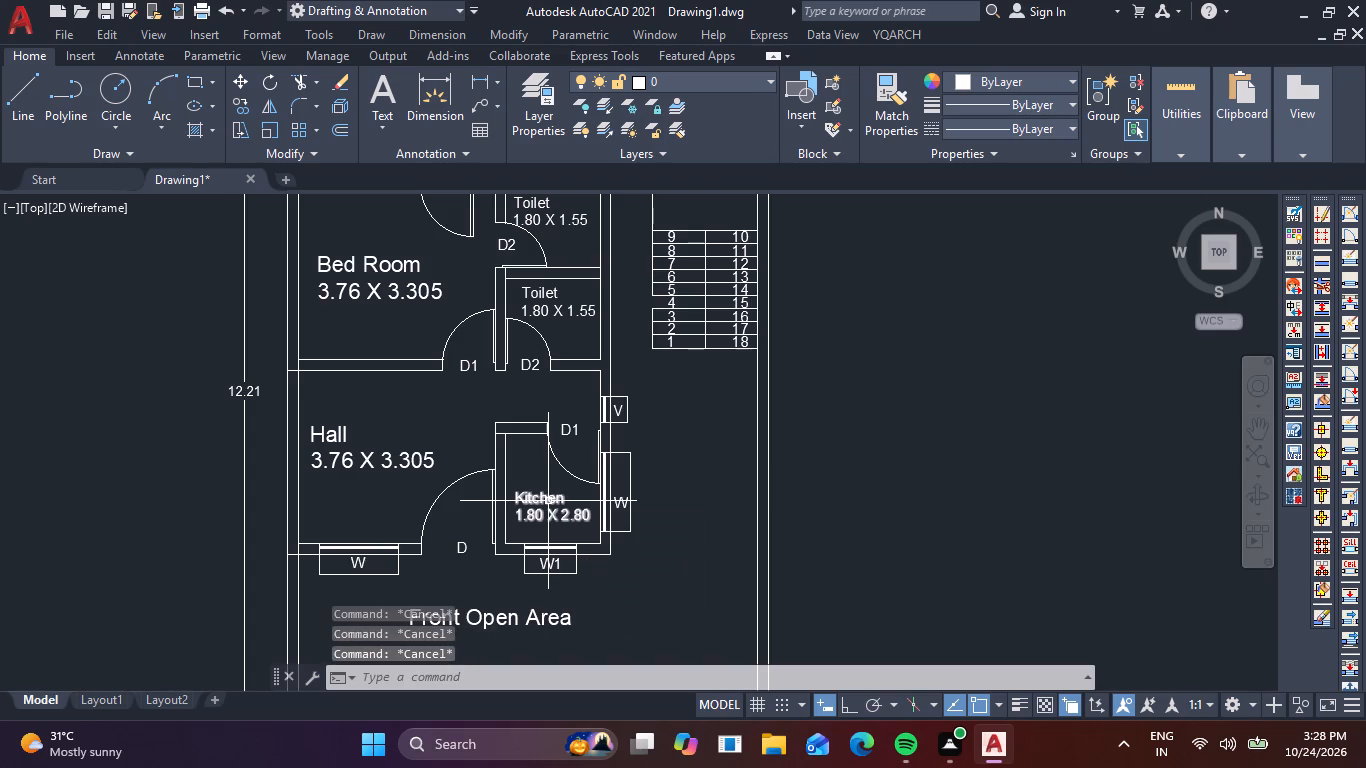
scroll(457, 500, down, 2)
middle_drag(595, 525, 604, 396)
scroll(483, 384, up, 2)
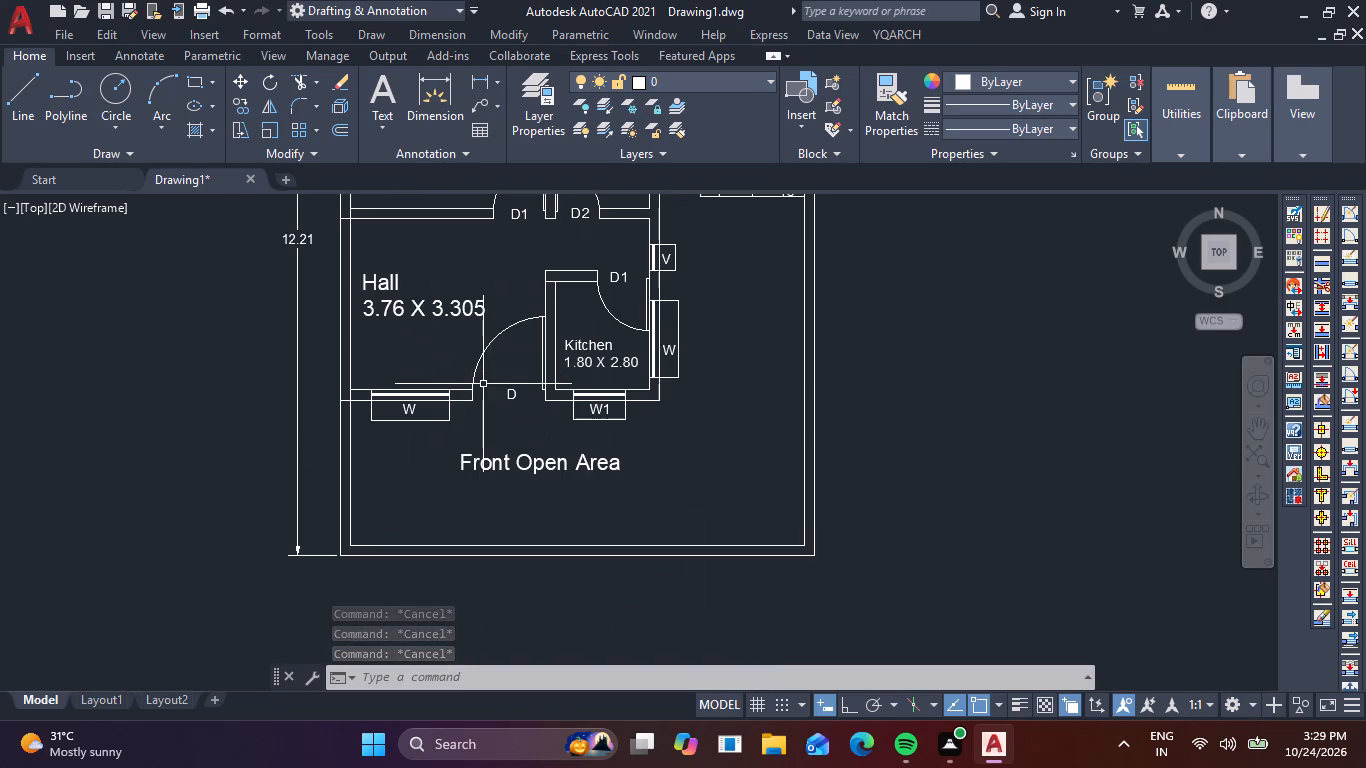
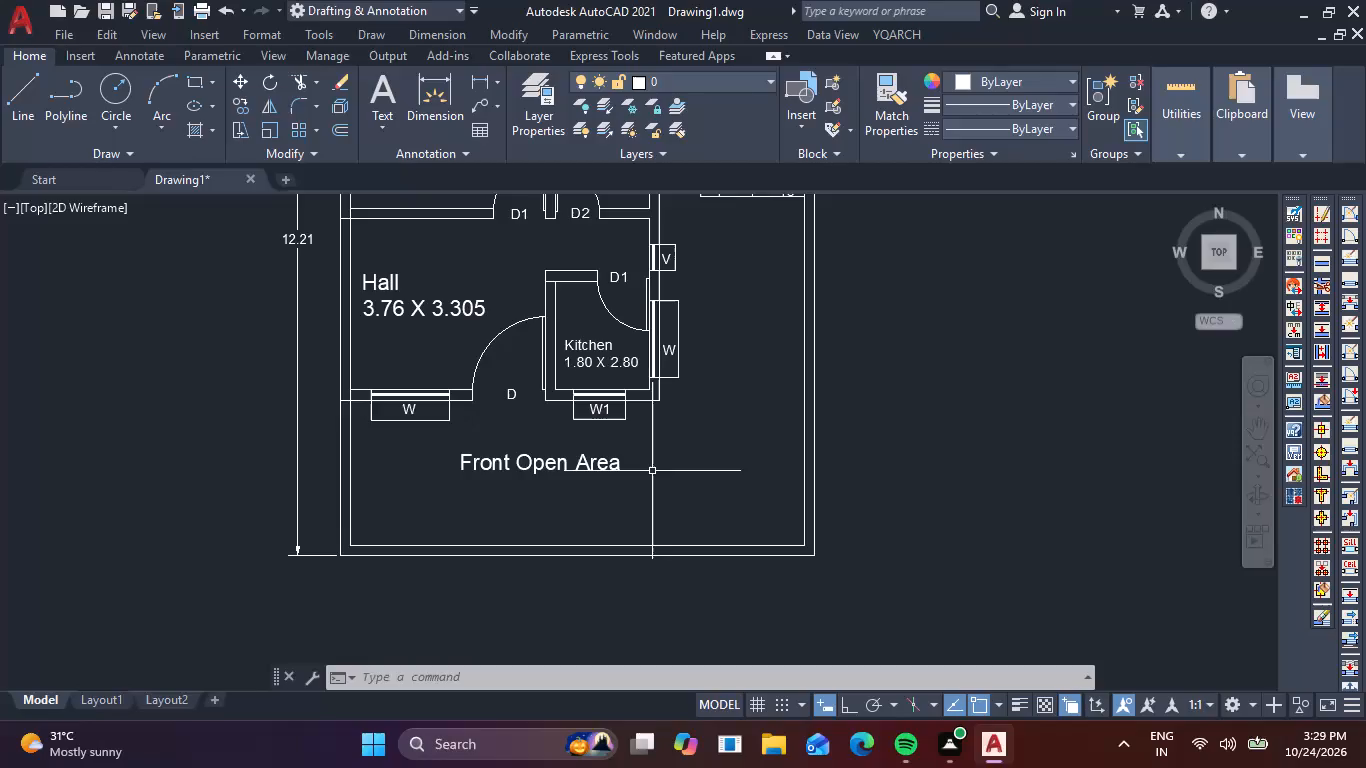
Draw a horizontal section line about 7.5 units long through the kitchen and hall, just above their front wall, with Ortho on.
key(l)
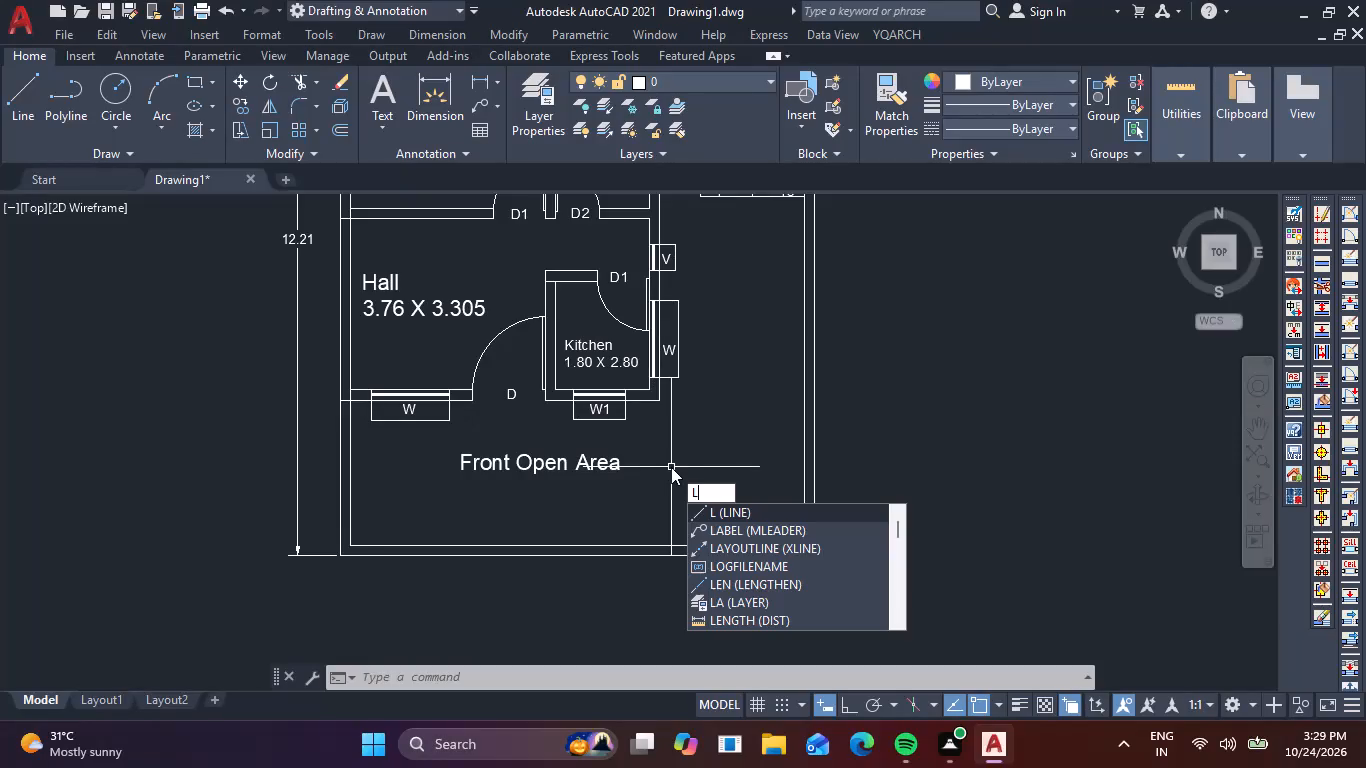
key(space)
scroll(714, 370, up, 2)
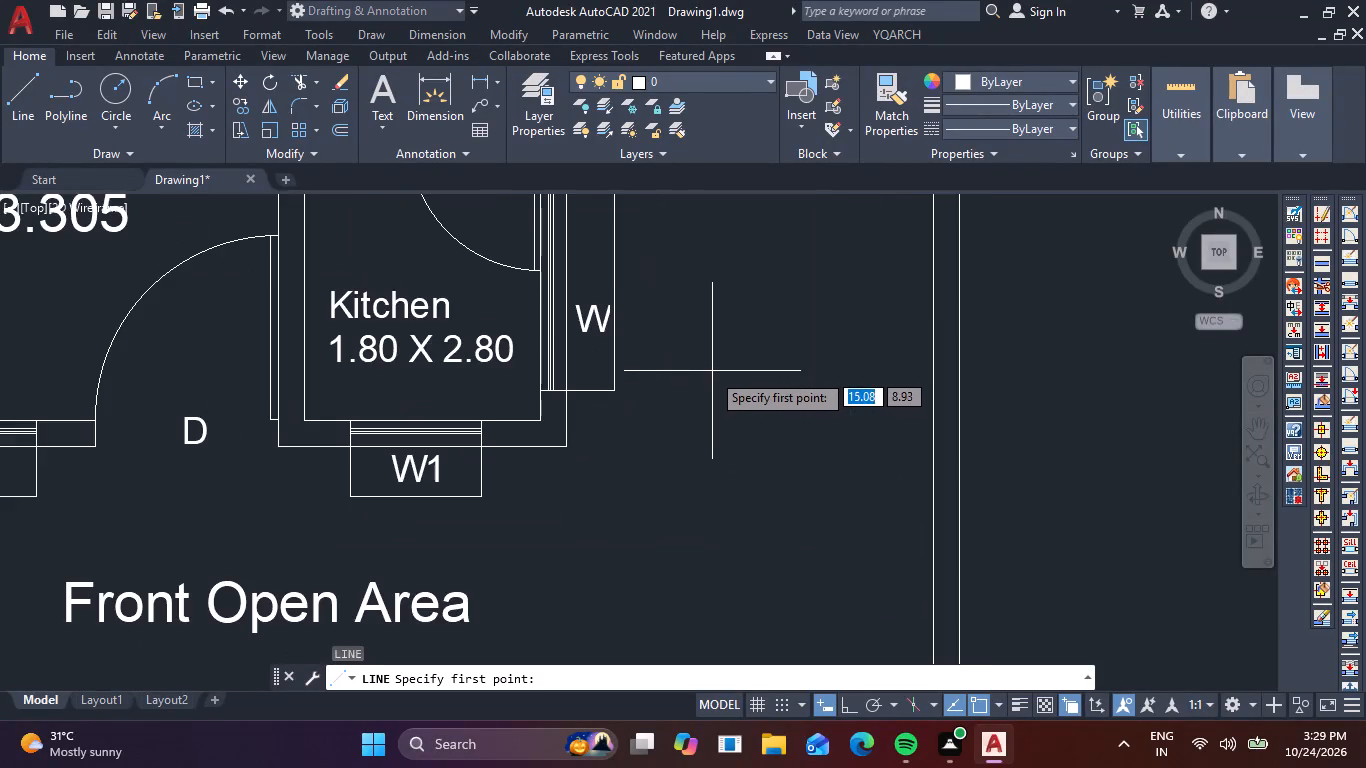
middle_drag(699, 397, 810, 467)
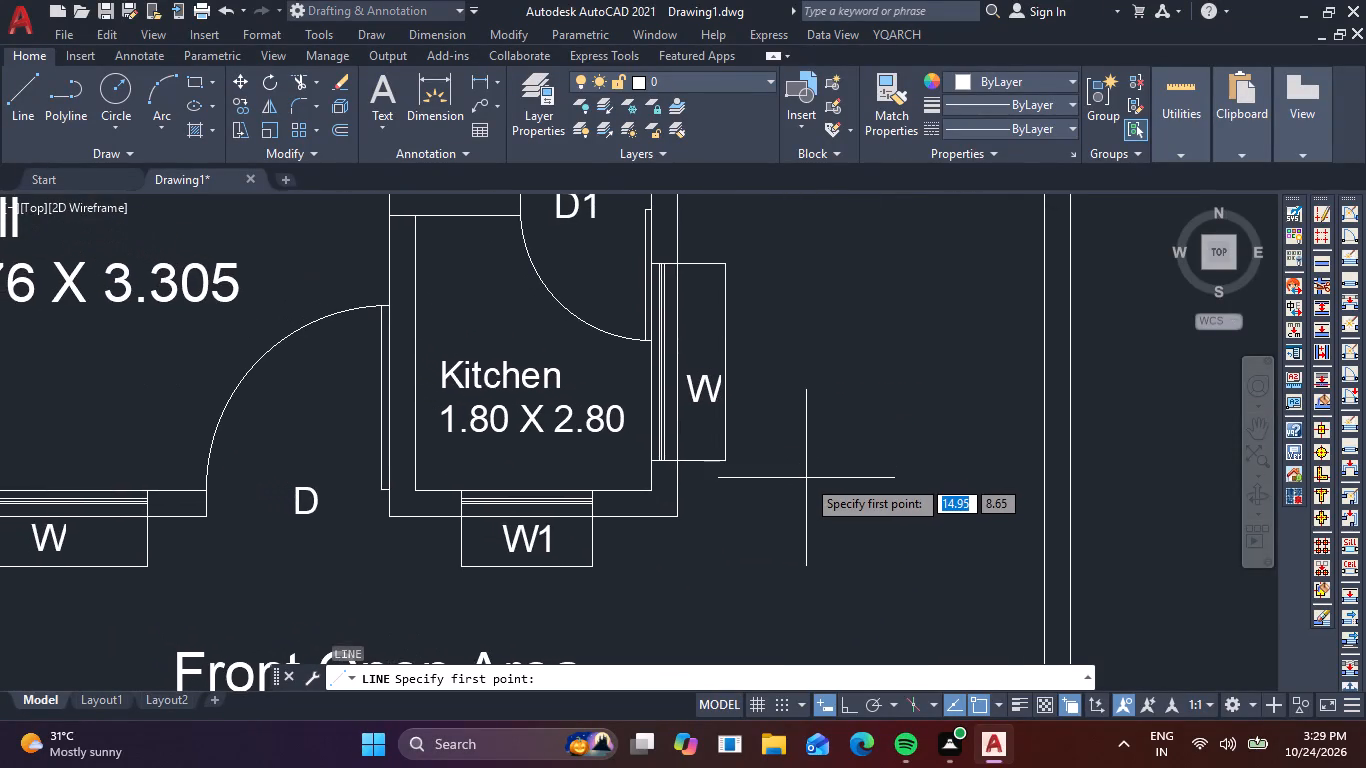
click(806, 478)
key(F8)
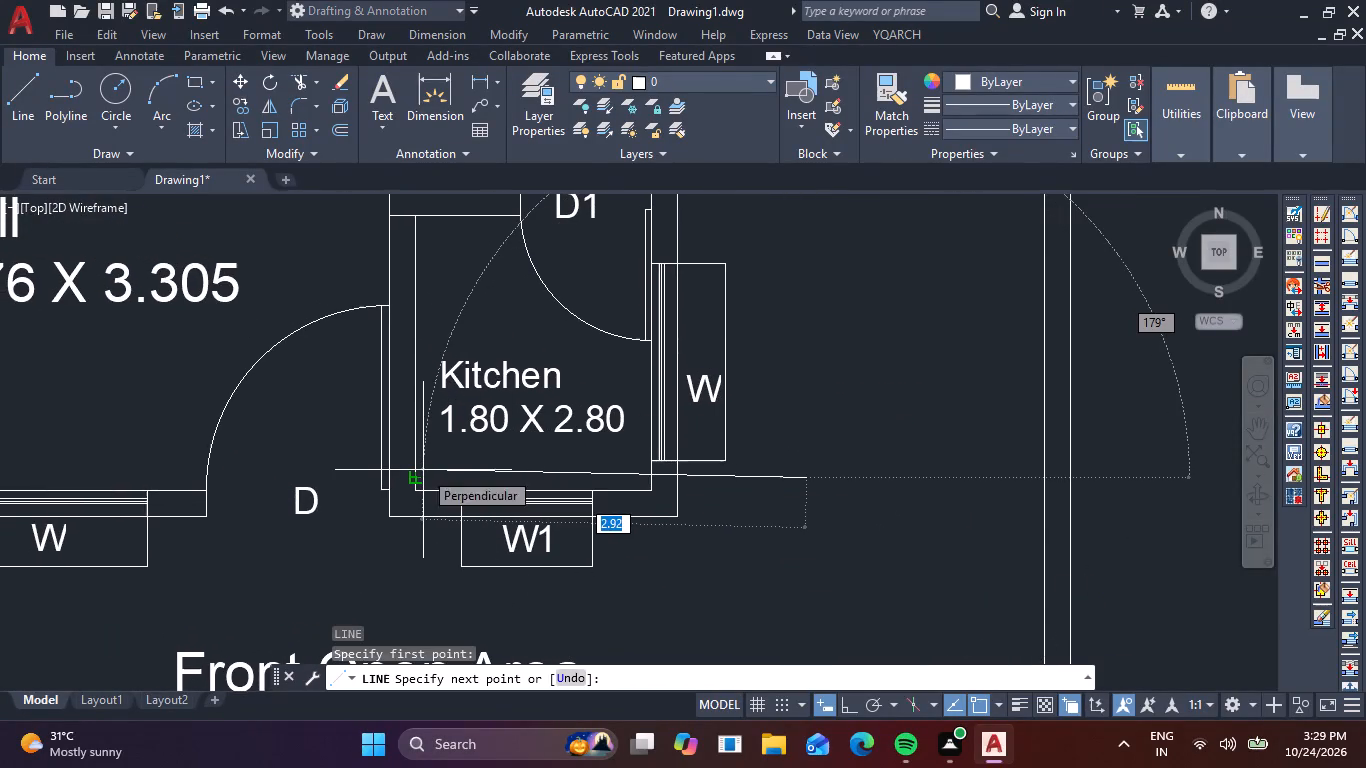
middle_drag(416, 476, 797, 491)
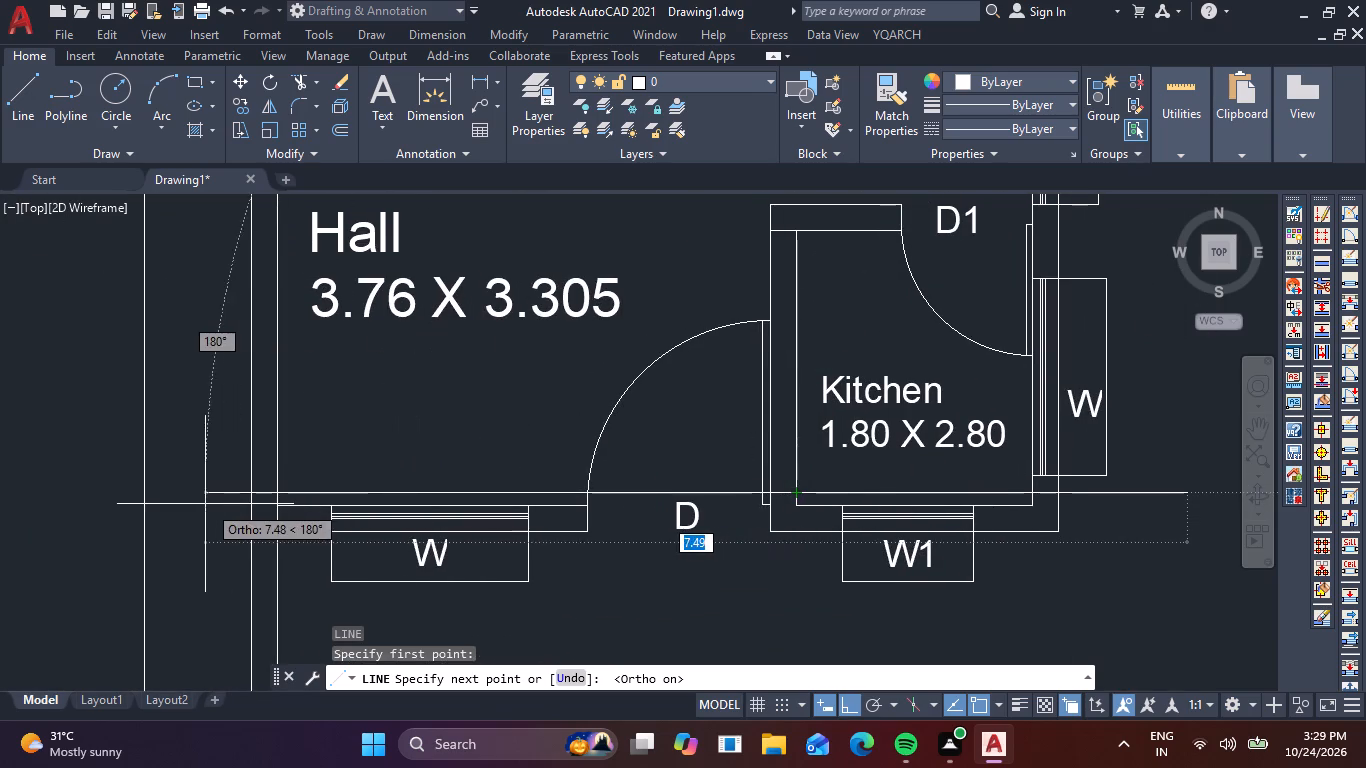
click(190, 497)
key(Escape)
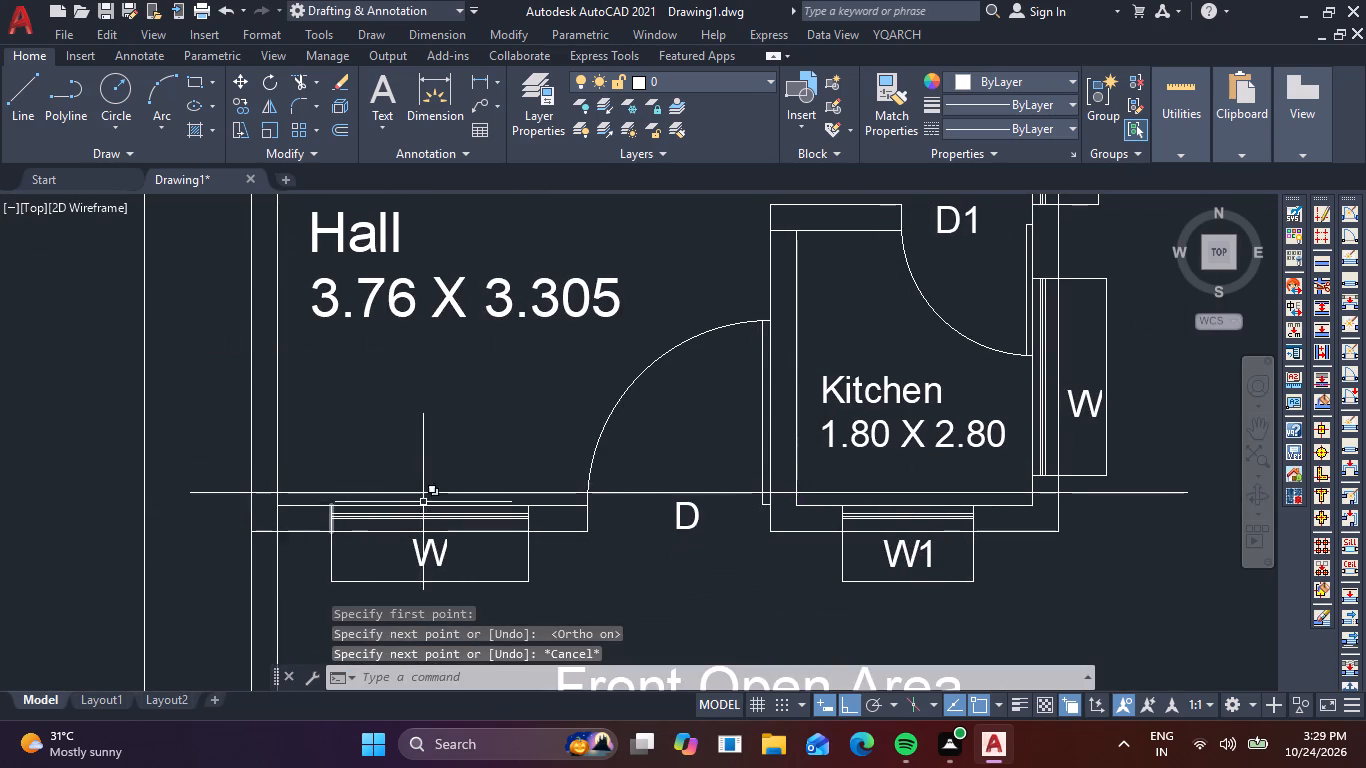
Draw a vertical line about 0.43 units upward from the section line's end beside the kitchen.
scroll(441, 505, down, 2)
middle_drag(646, 527, 506, 527)
scroll(633, 501, up, 2)
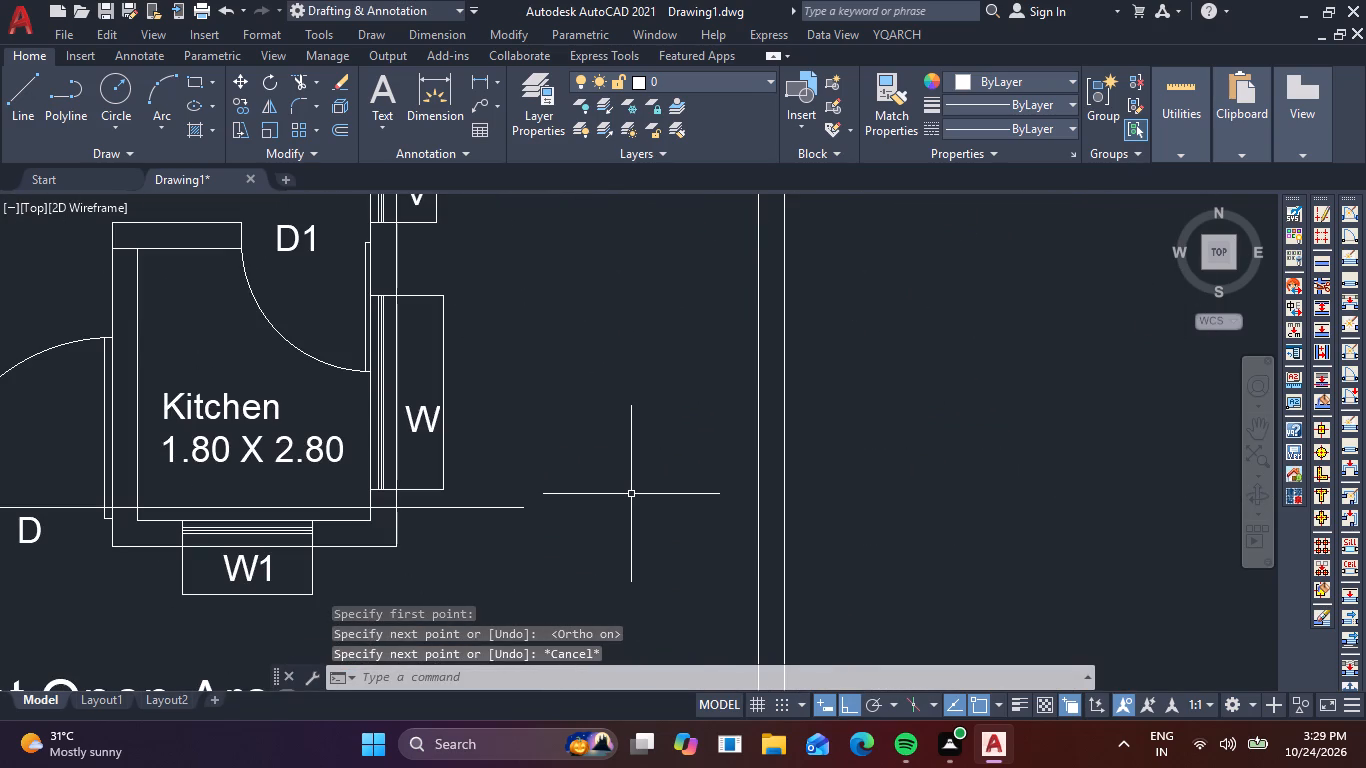
key(l)
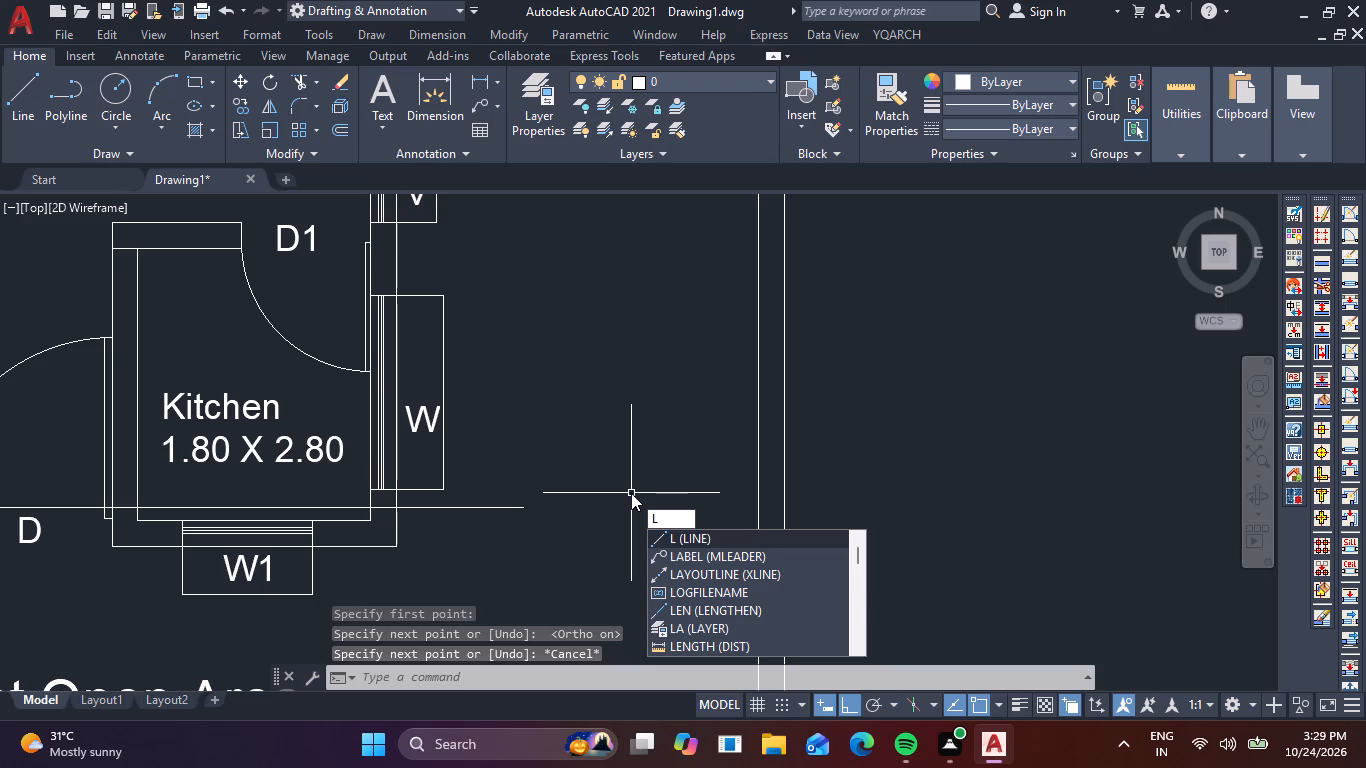
key(space)
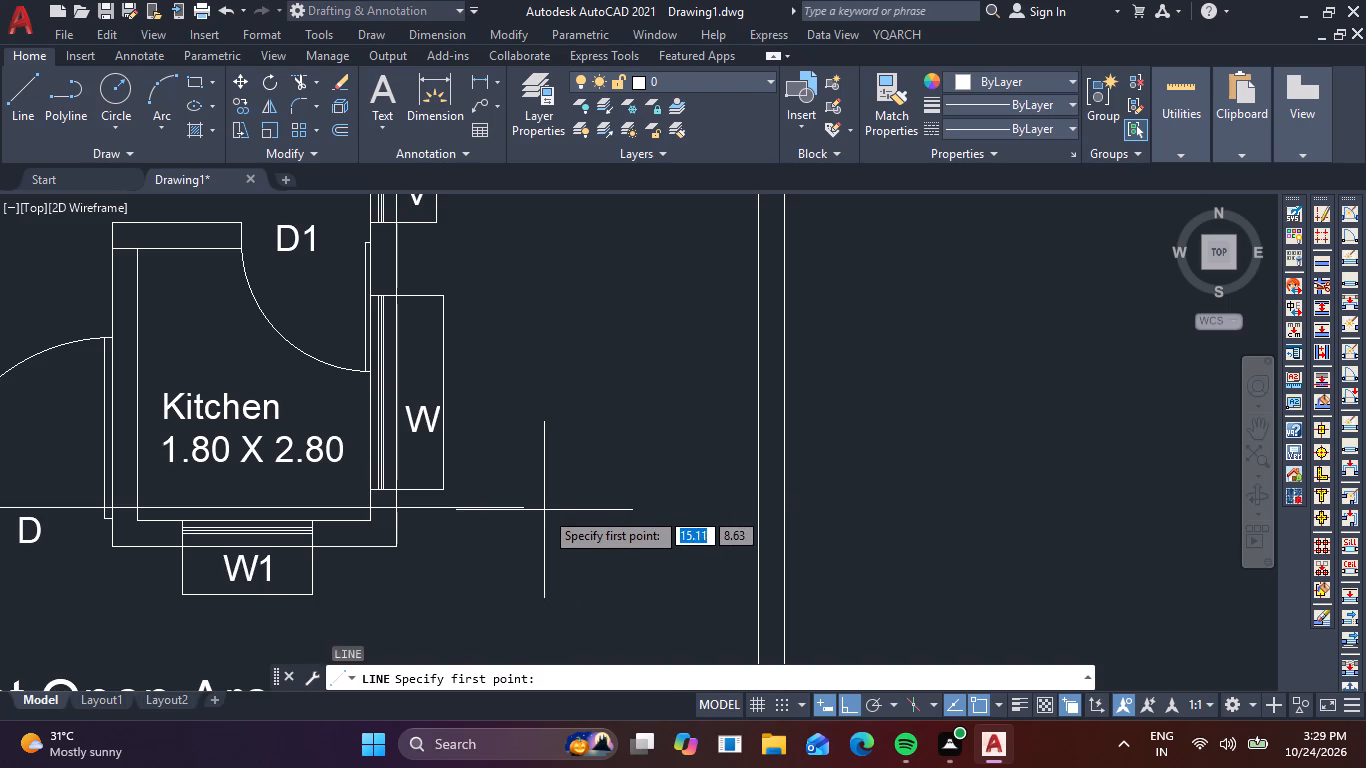
click(529, 509)
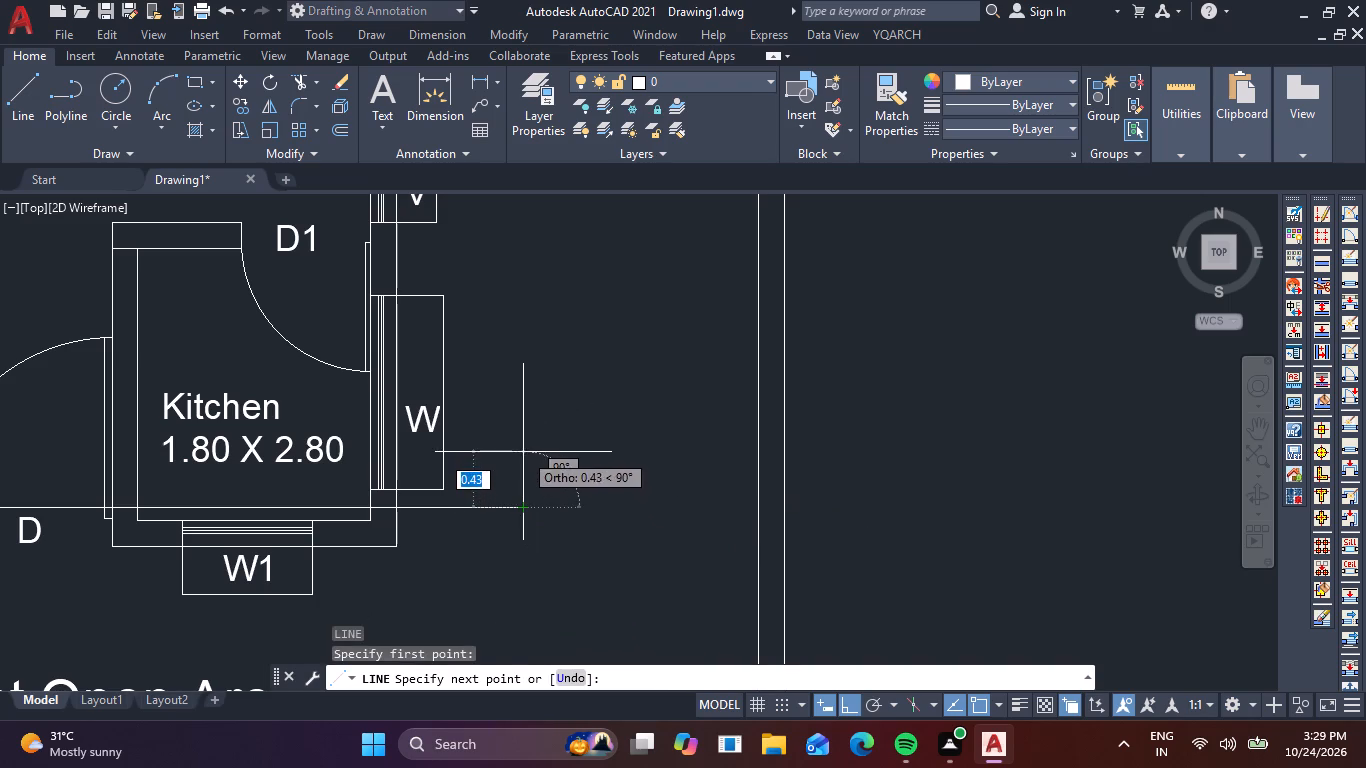
click(523, 452)
key(Escape)
With Ortho off, draw a slanted arrowhead line about 0.19 units long, down and left from the vertical line's top end.
scroll(536, 451, up, 2)
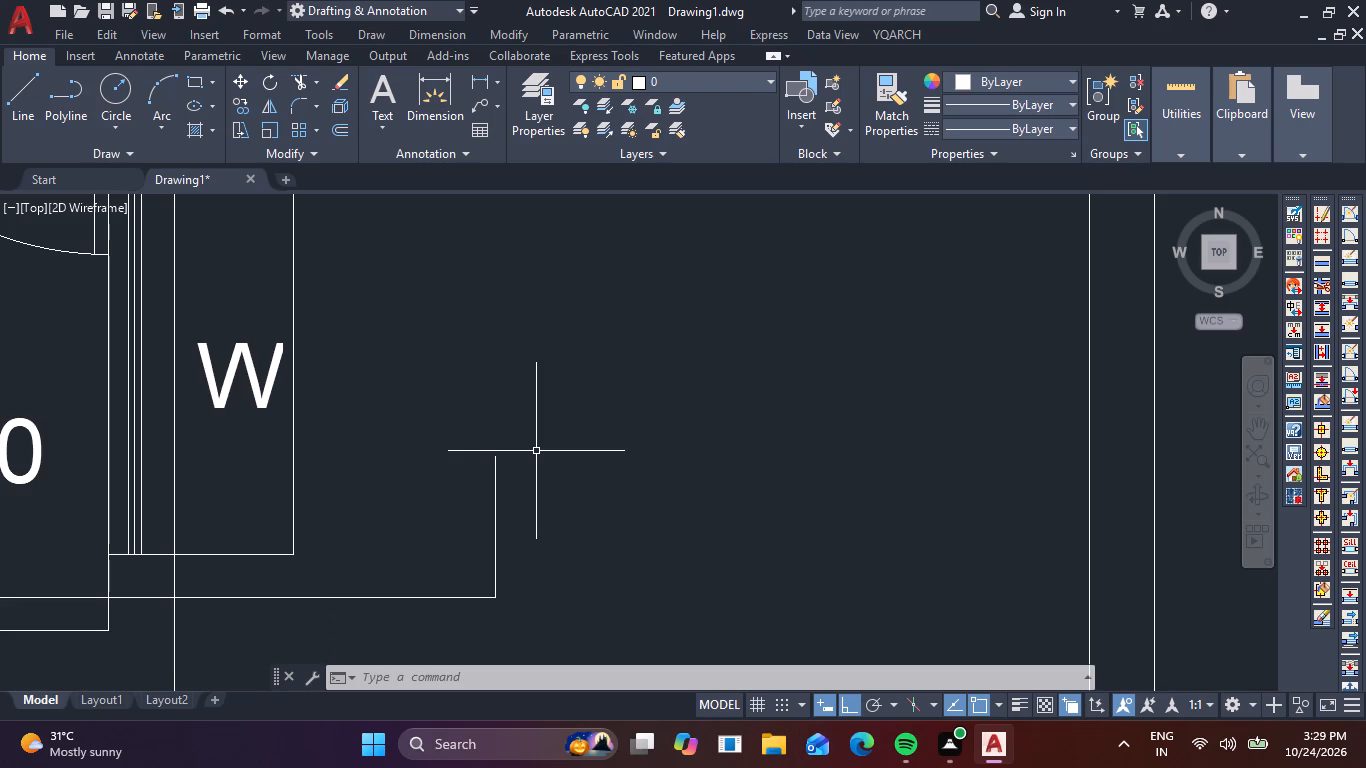
key(F8)
text(L)
key(space)
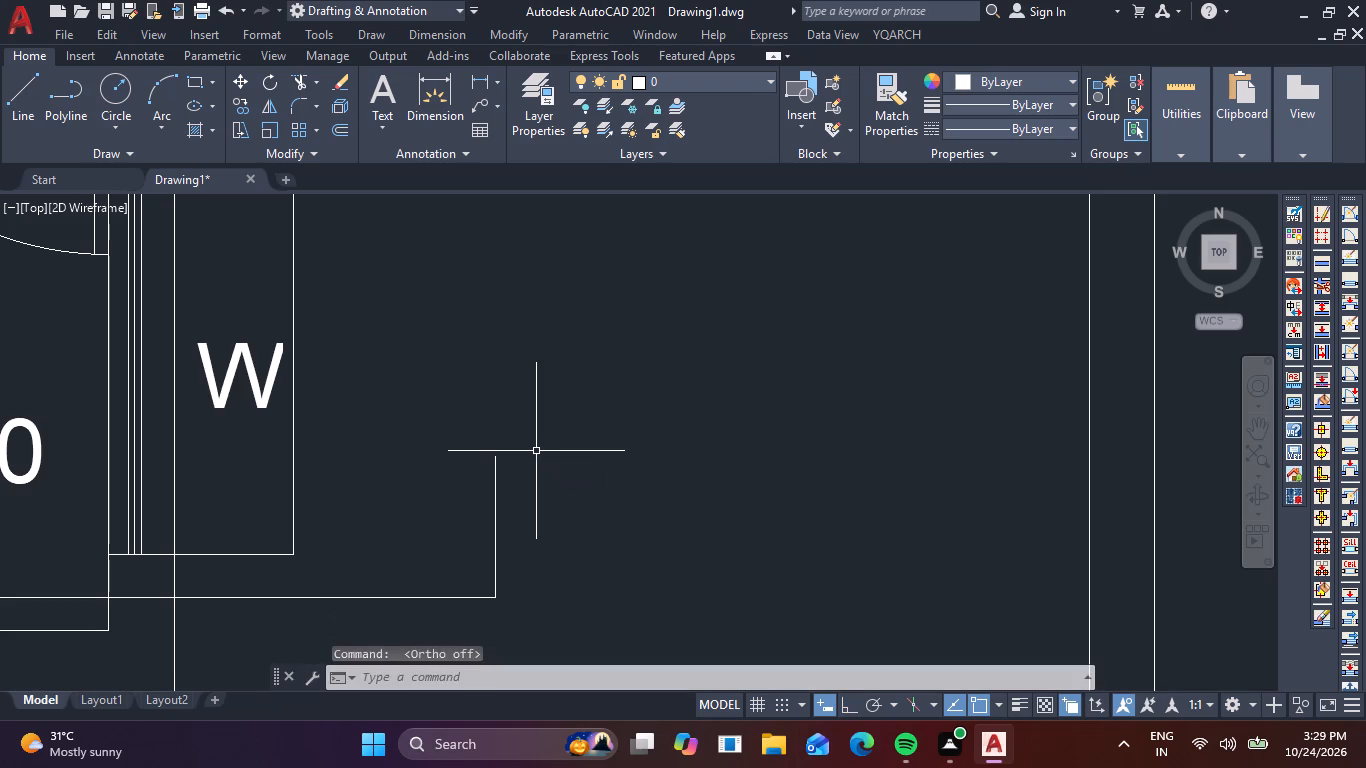
click(499, 455)
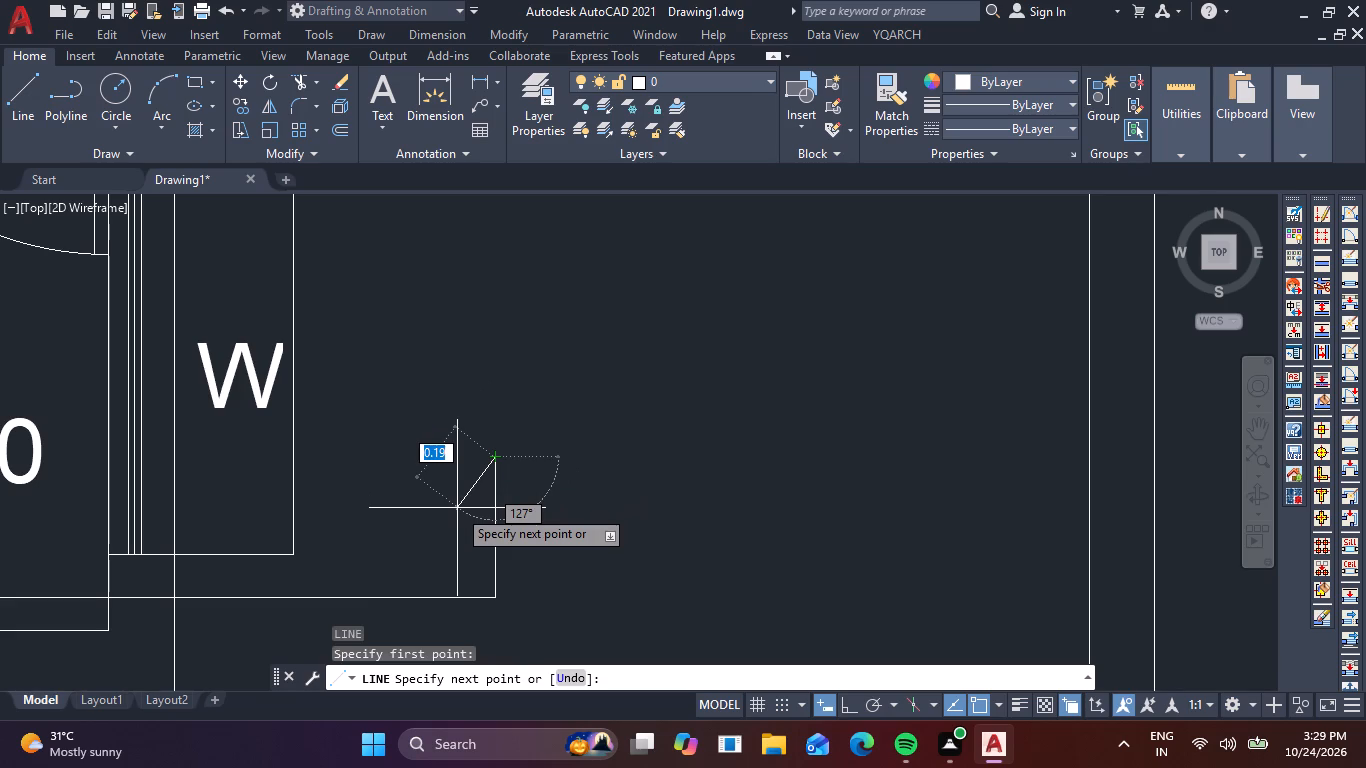
click(457, 508)
key(Escape)
Mirror the slanted arrowhead line about the vertical line, keeping the original.
click(421, 471)
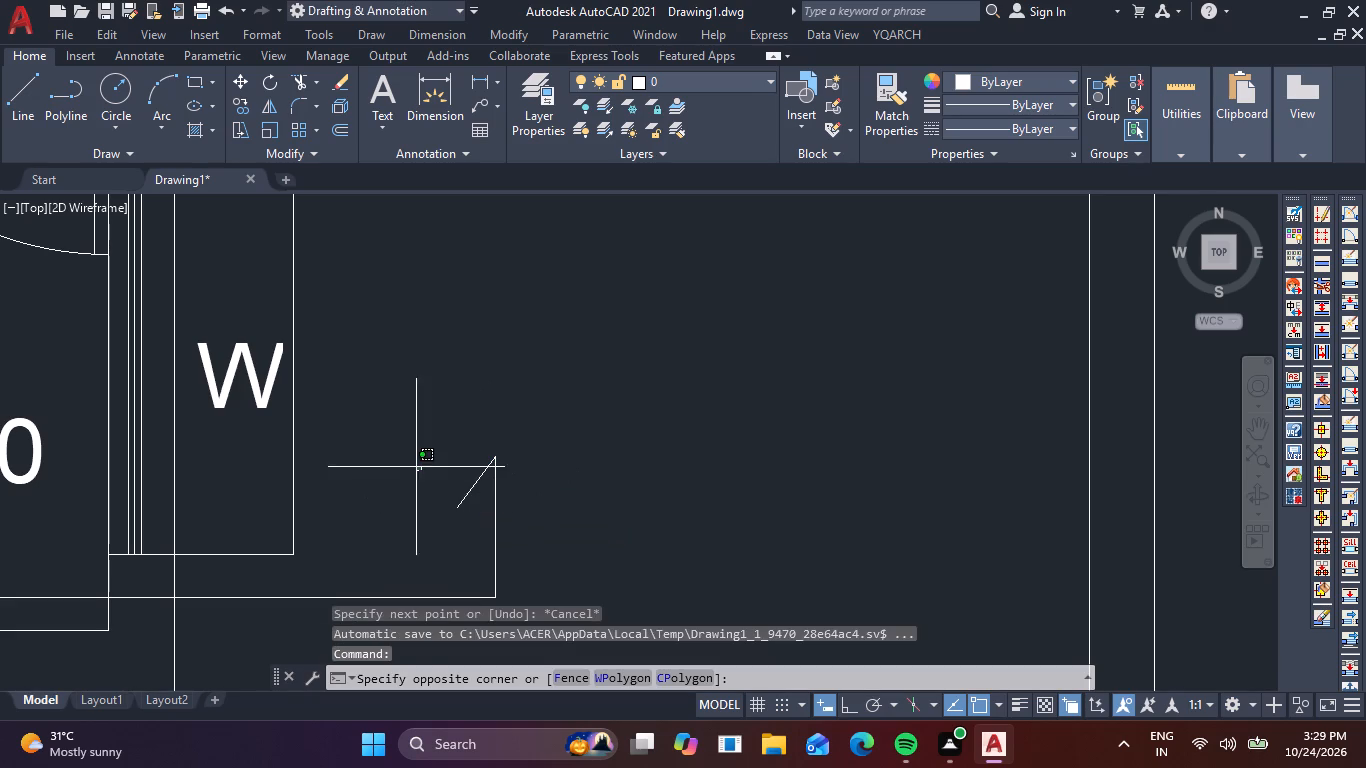
click(452, 501)
click(466, 513)
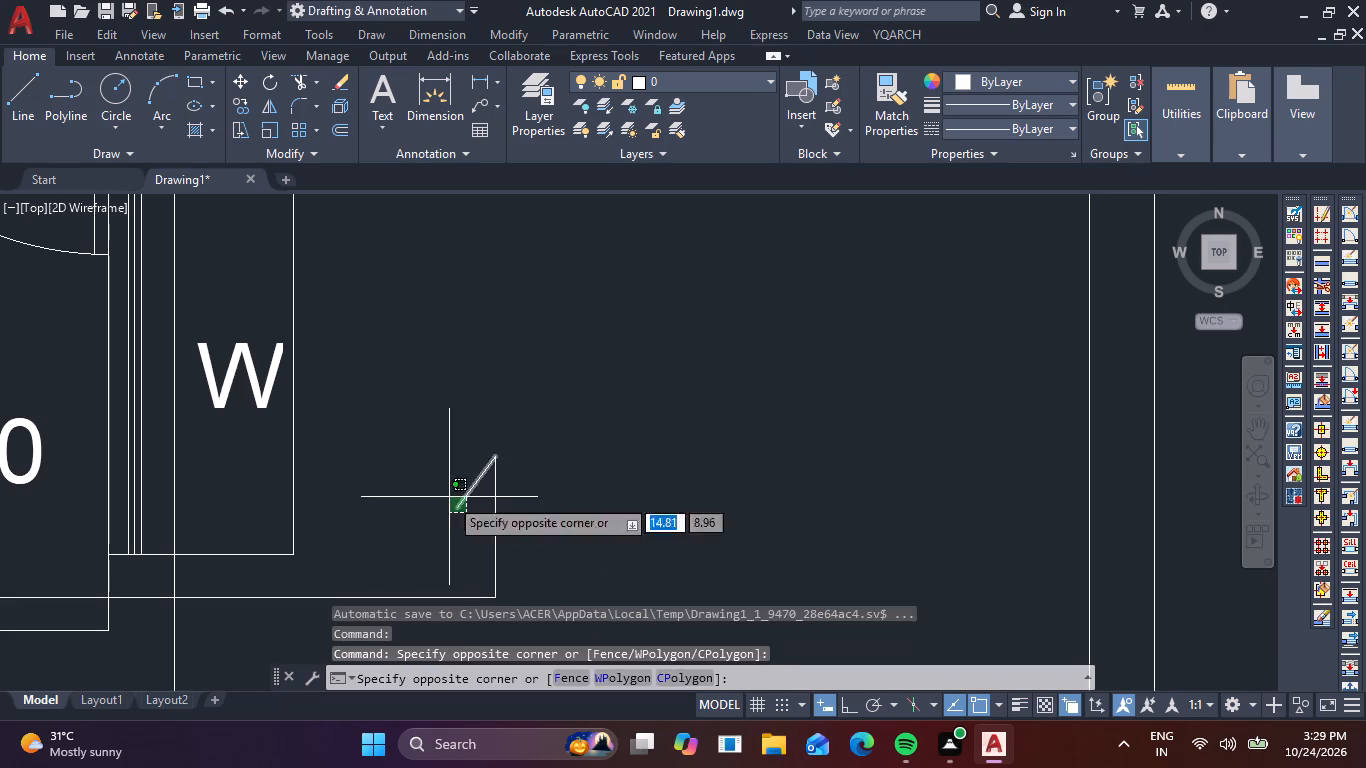
click(449, 497)
text(MI)
key(space)
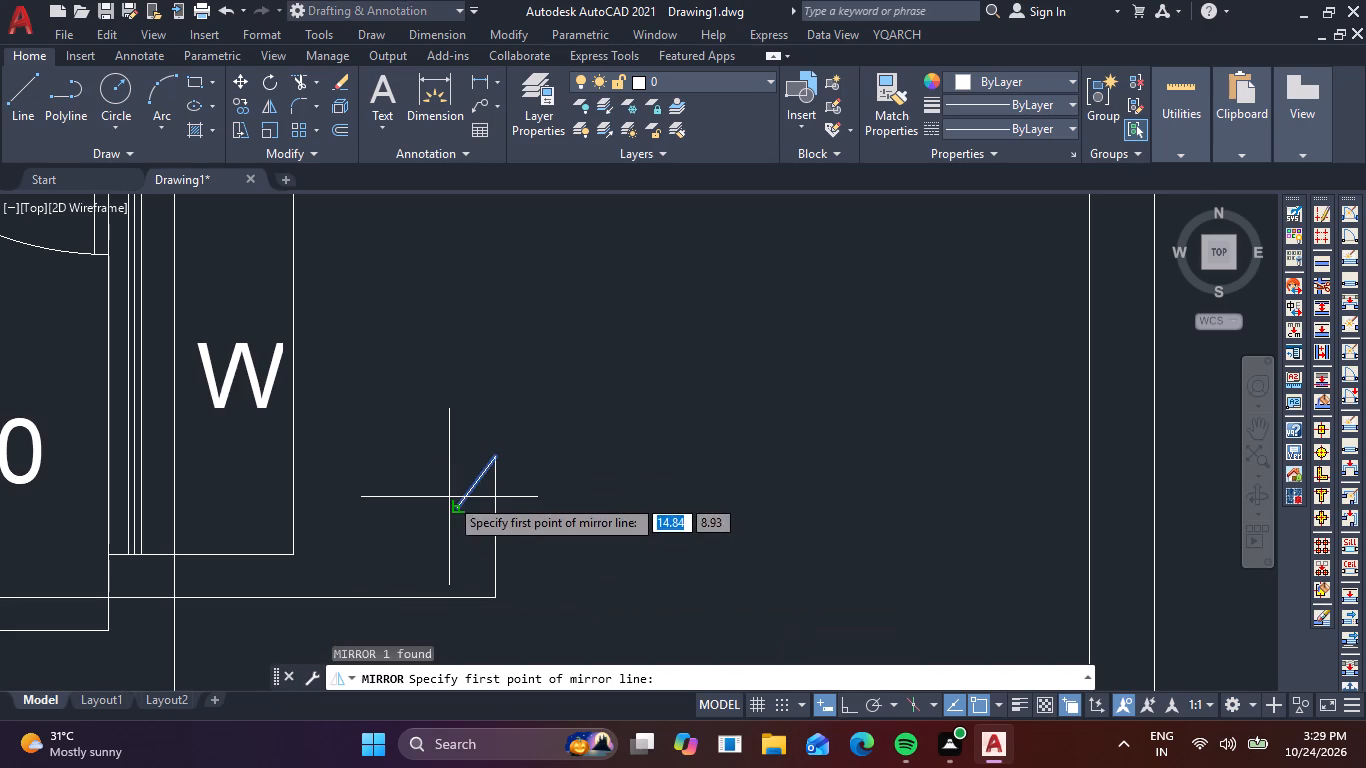
click(496, 462)
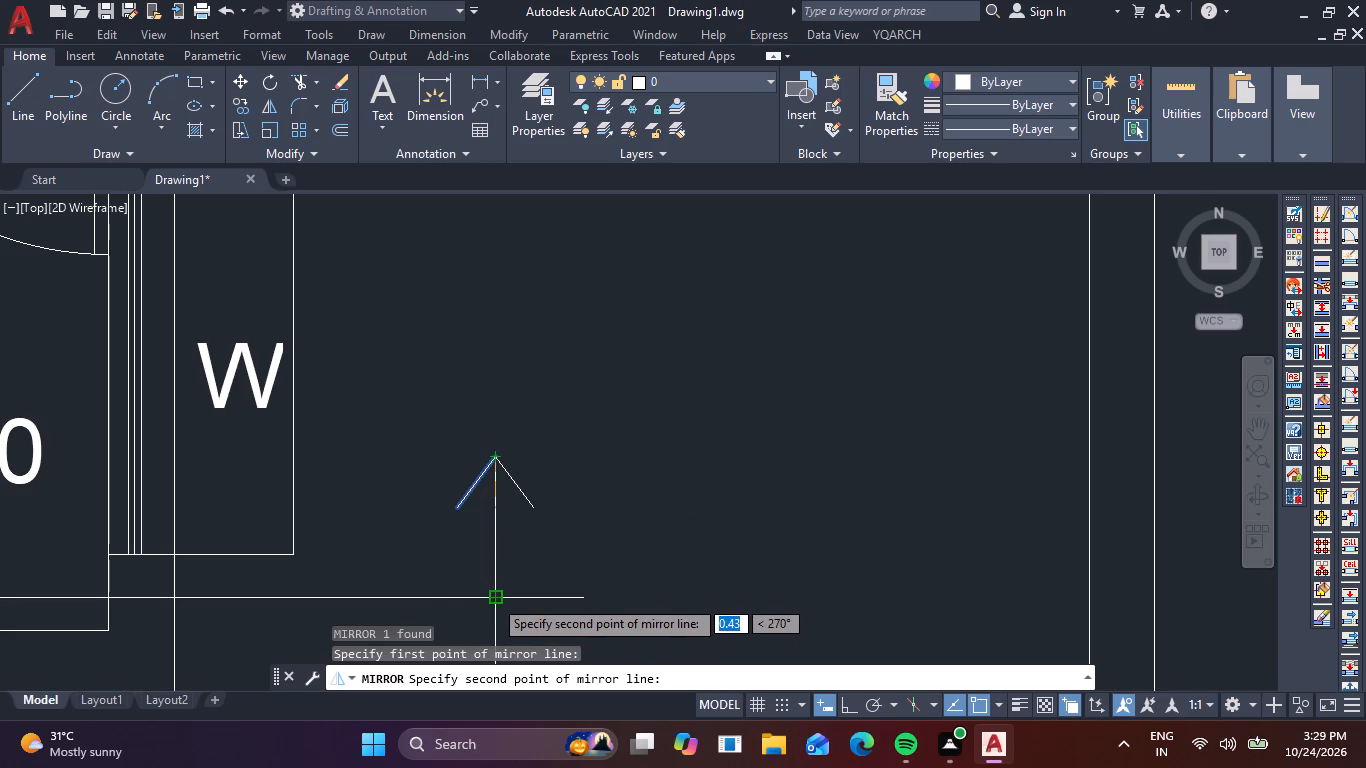
click(493, 598)
key(space)
Copy the kitchen side window's W label to just above the arrowhead.
scroll(555, 541, down, 1)
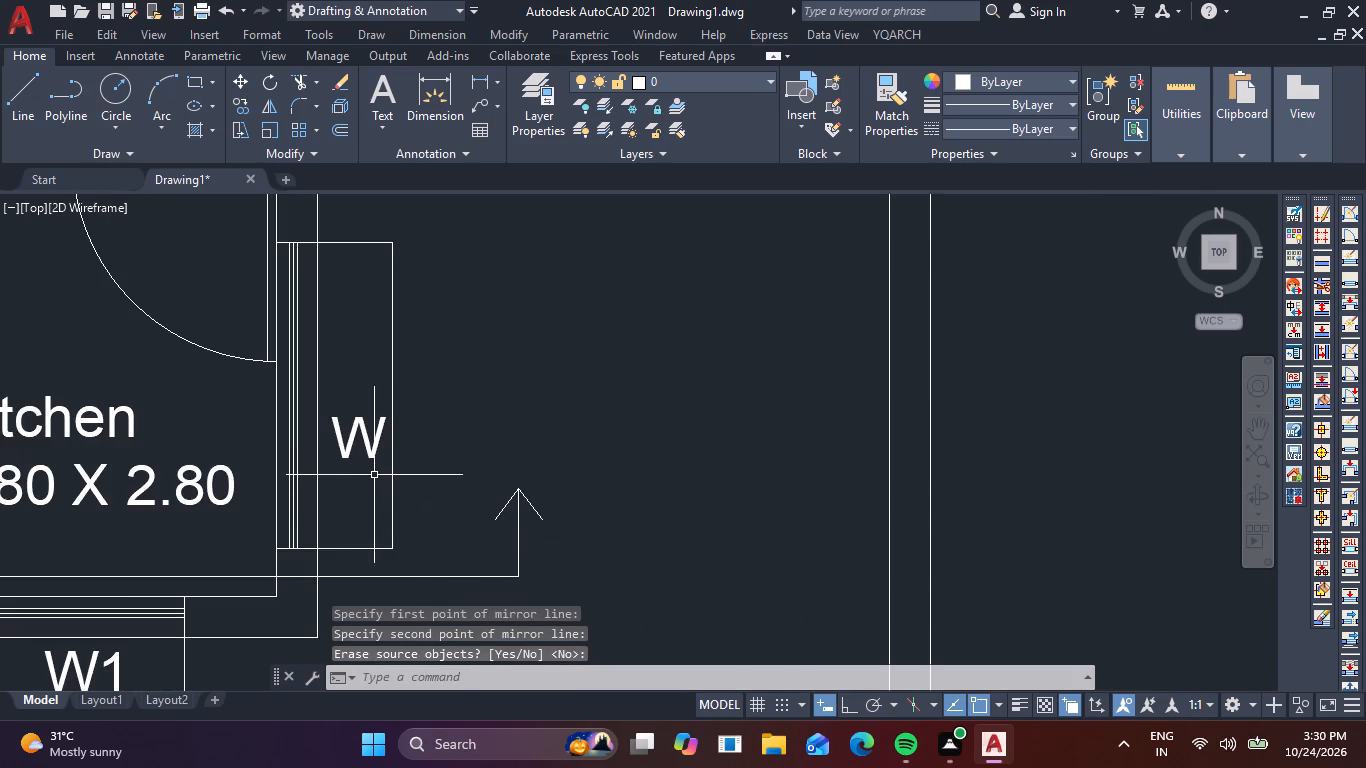
click(350, 443)
text(CO)
key(space)
click(350, 443)
scroll(512, 451, up, 2)
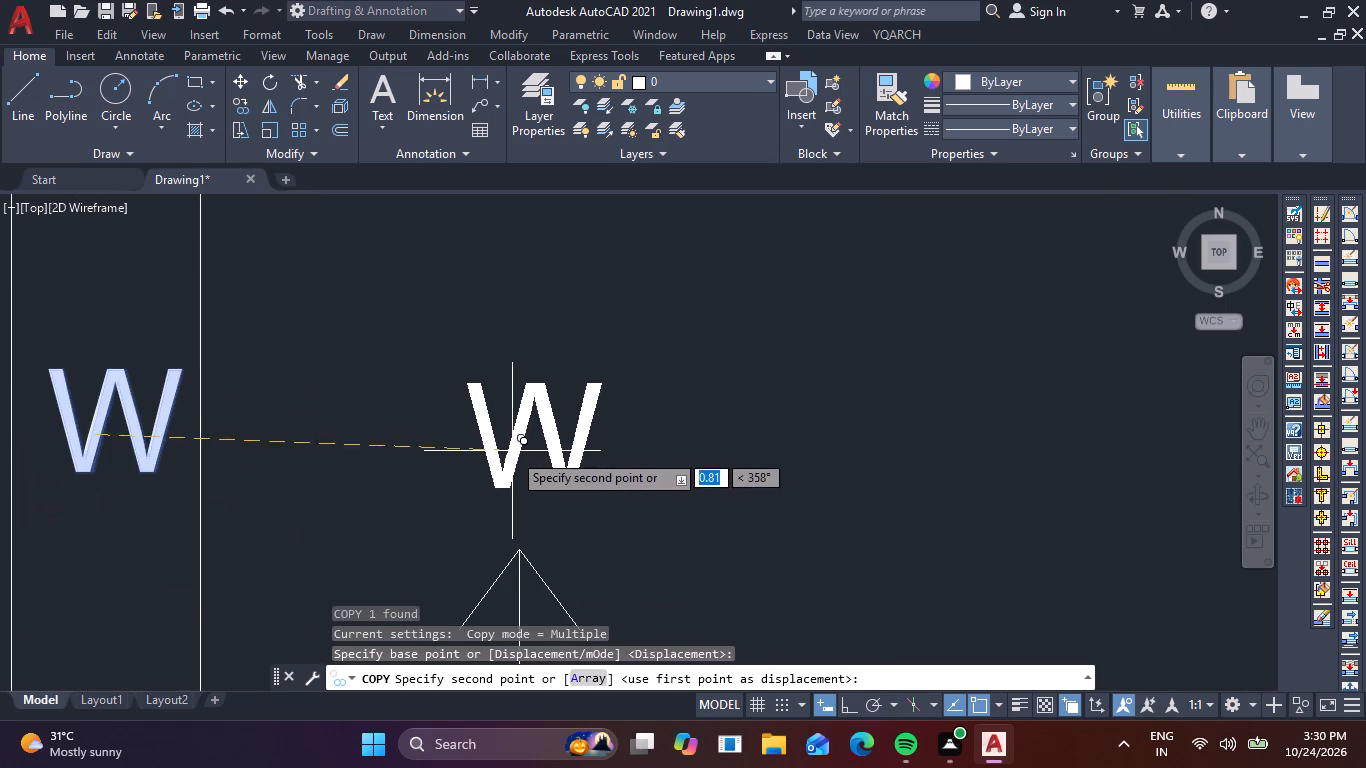
click(499, 488)
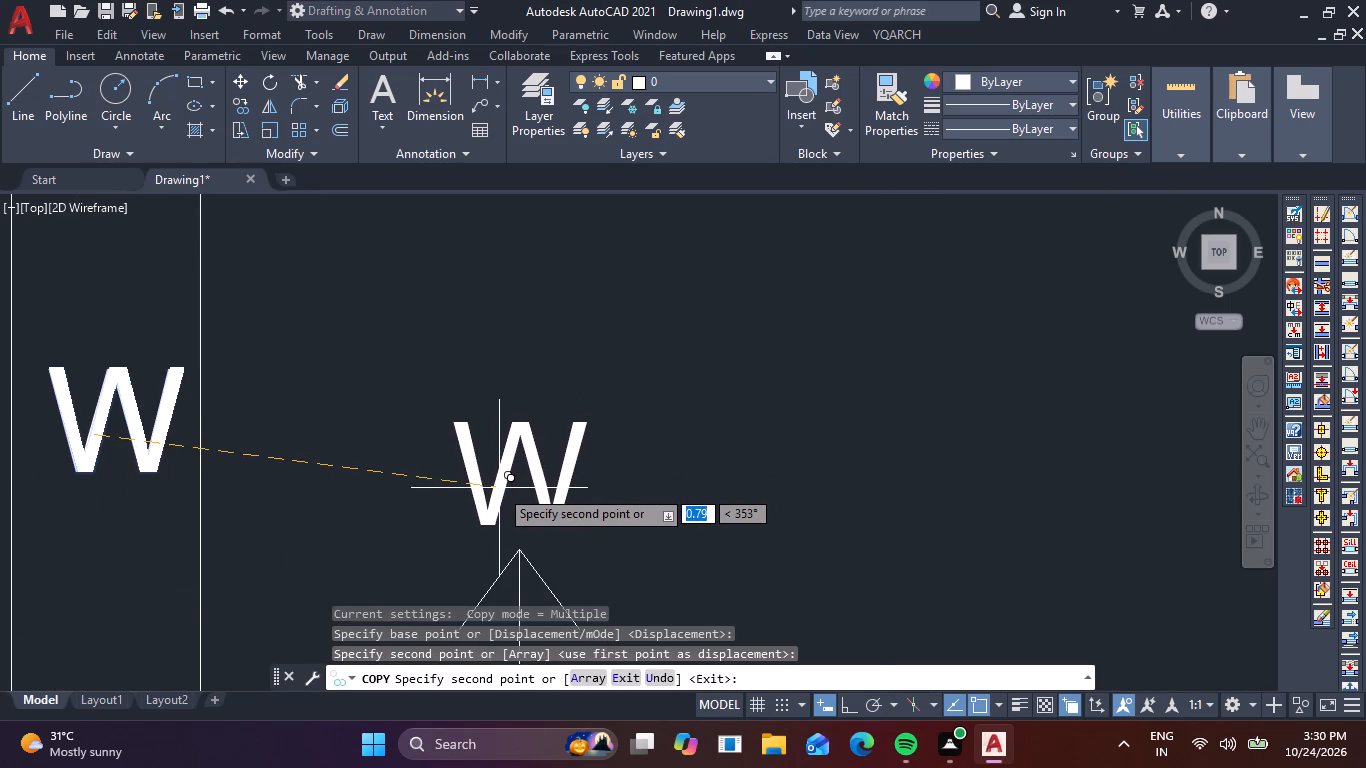
key(Escape)
Change the copied label's text to A.
triple_click(499, 488)
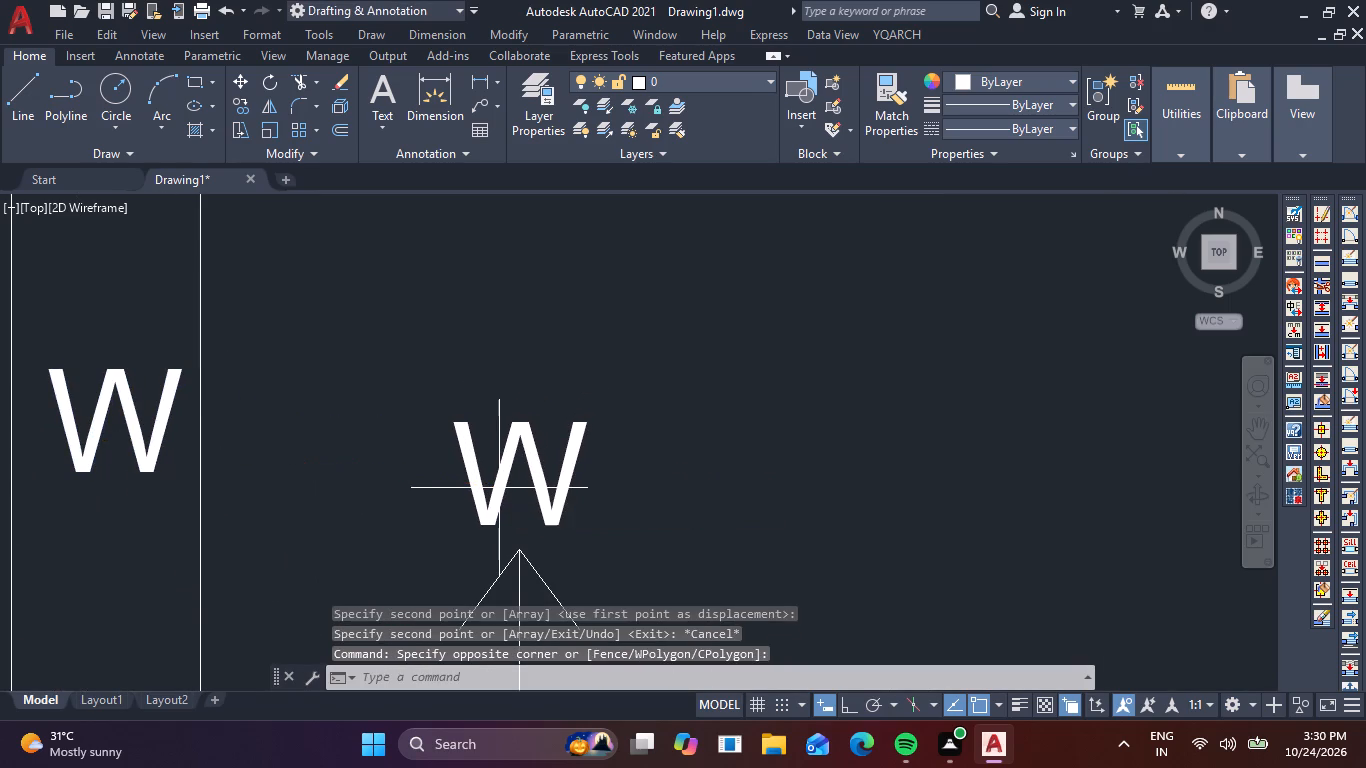
double_click(512, 443)
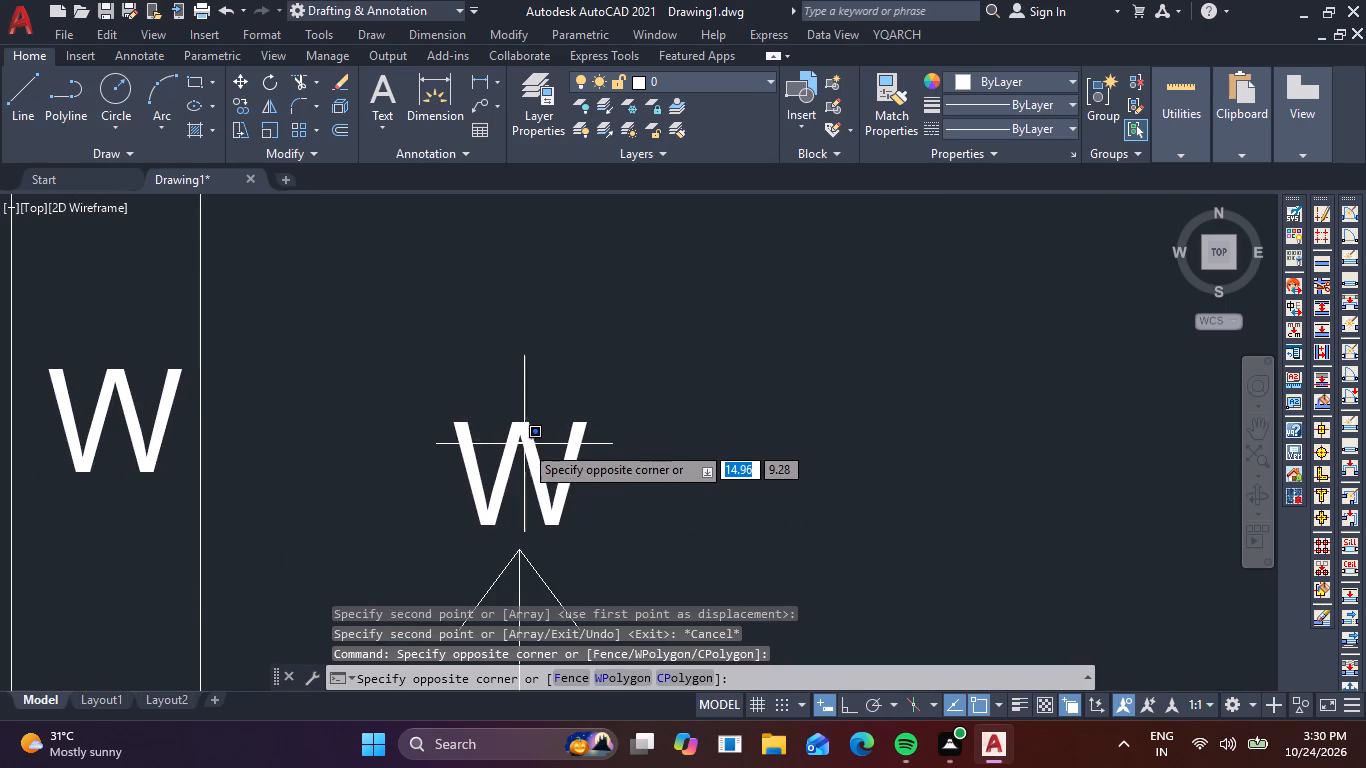
double_click(535, 460)
double_click(539, 466)
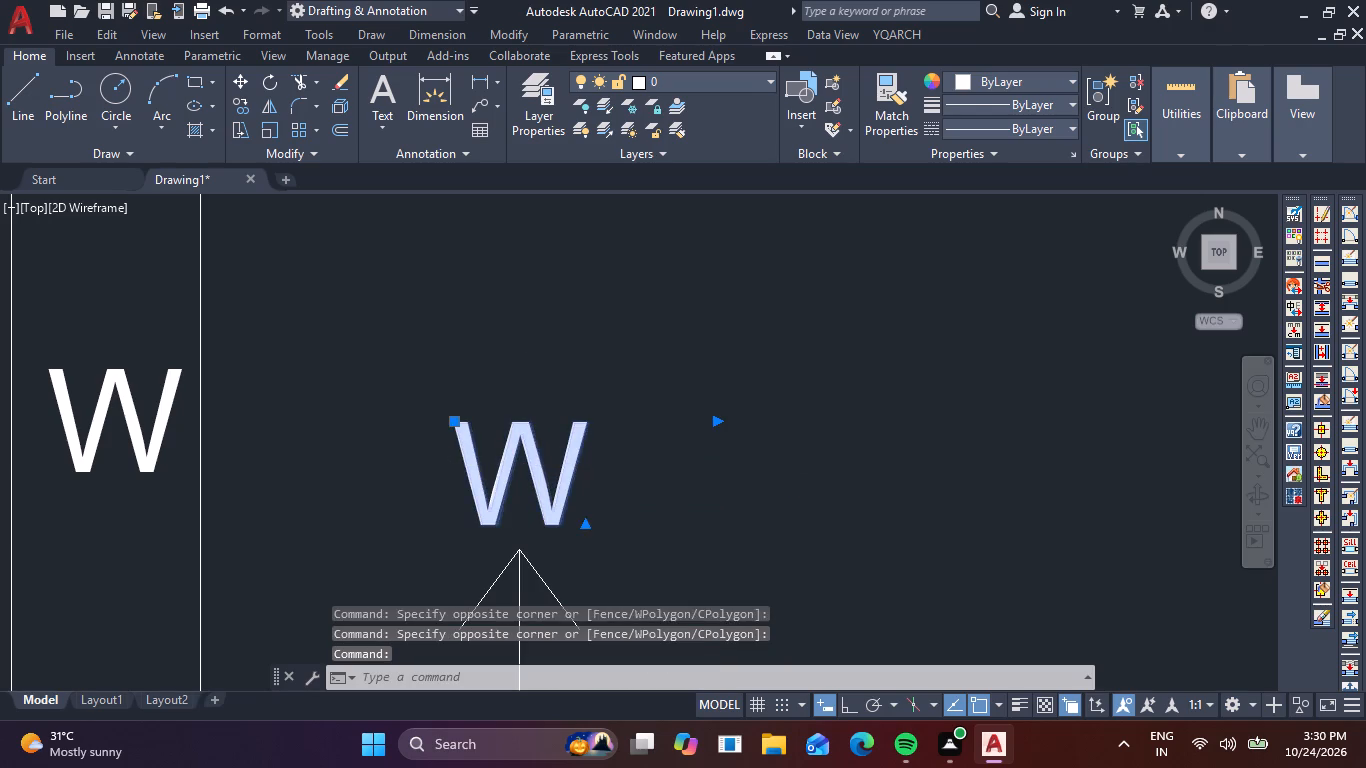
key(BackSpace)
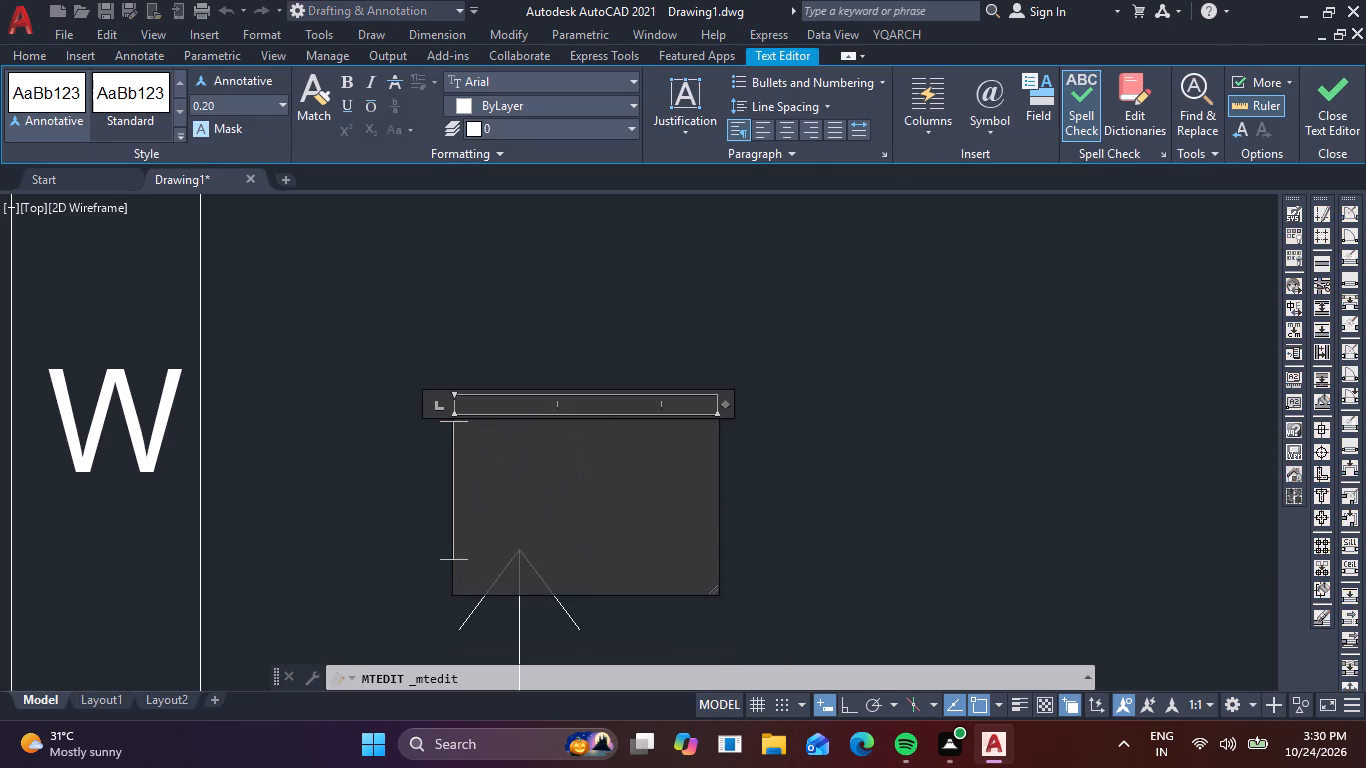
key(a)
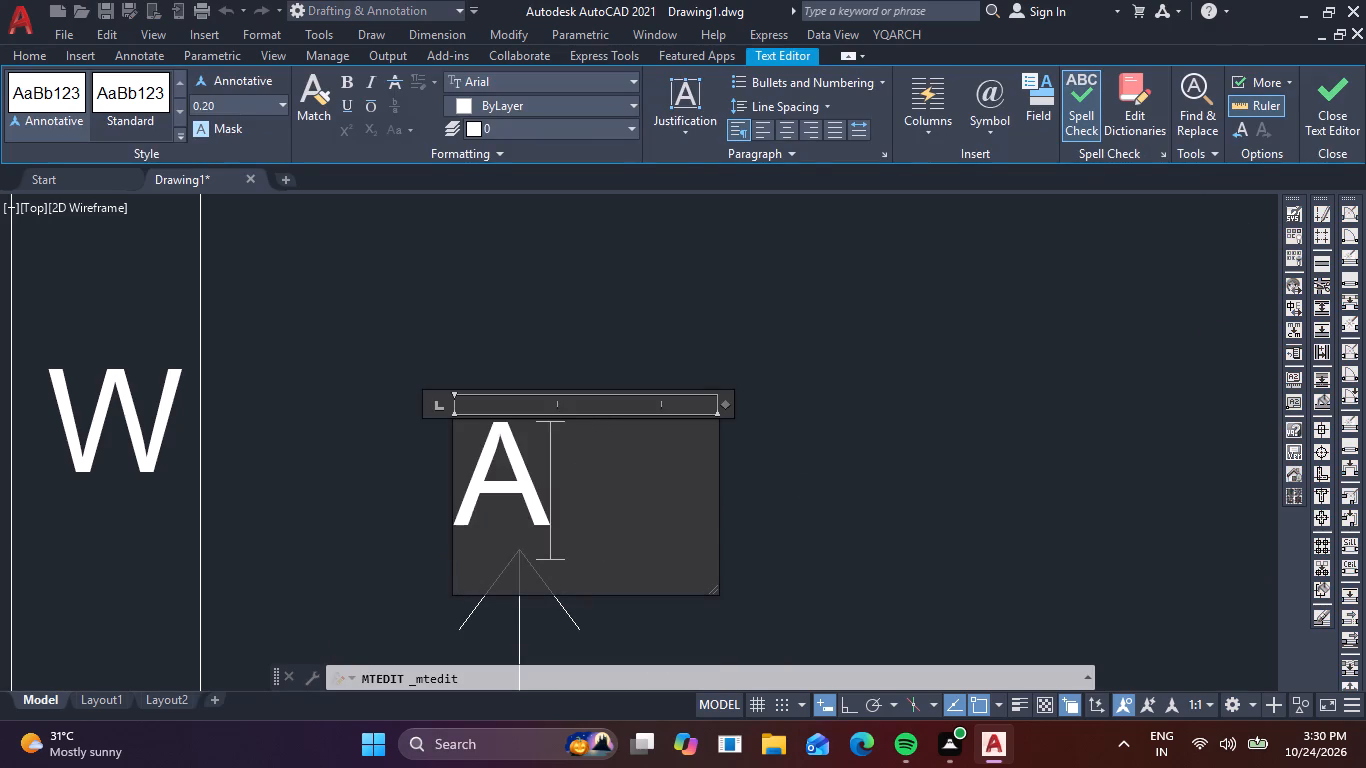
click(813, 439)
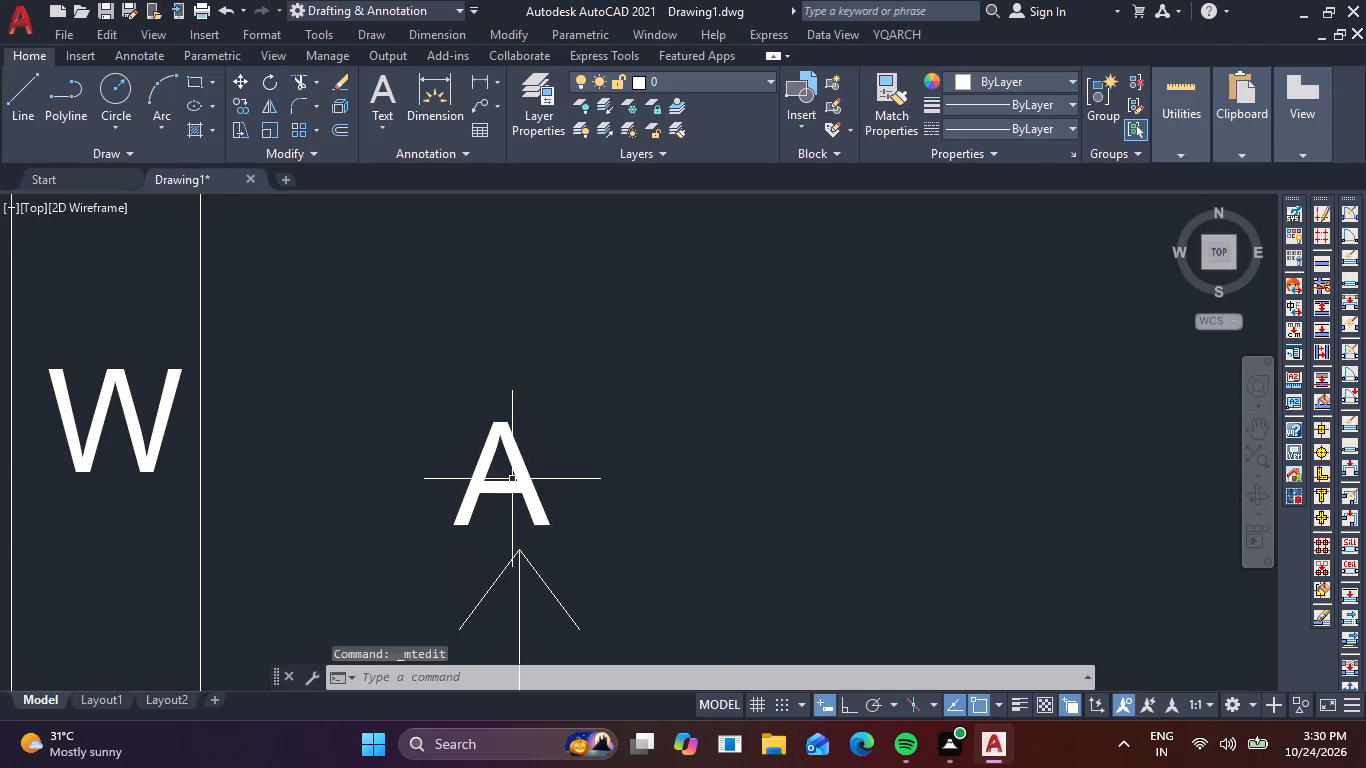
Move the A label sideways so it sits centred above the arrowhead.
click(512, 479)
click(371, 483)
key(m)
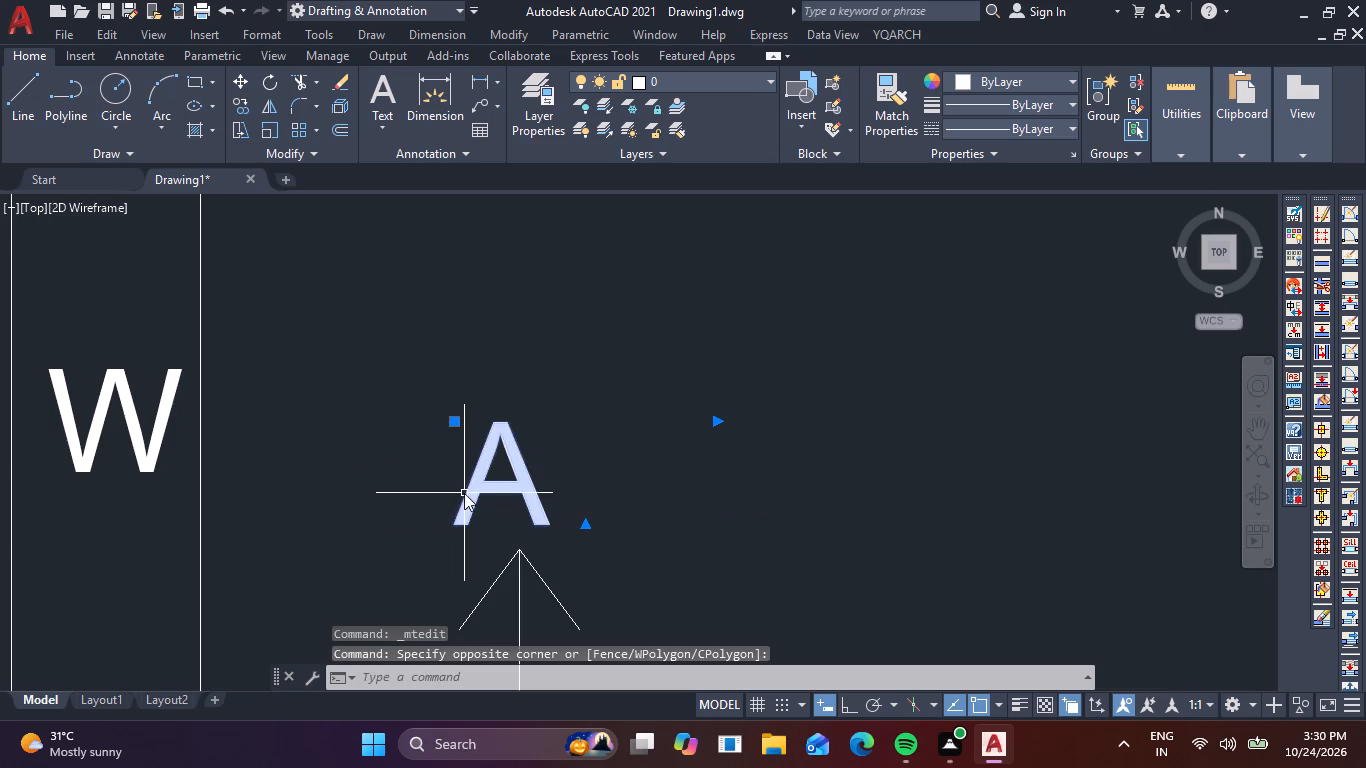
key(space)
scroll(491, 521, up, 1)
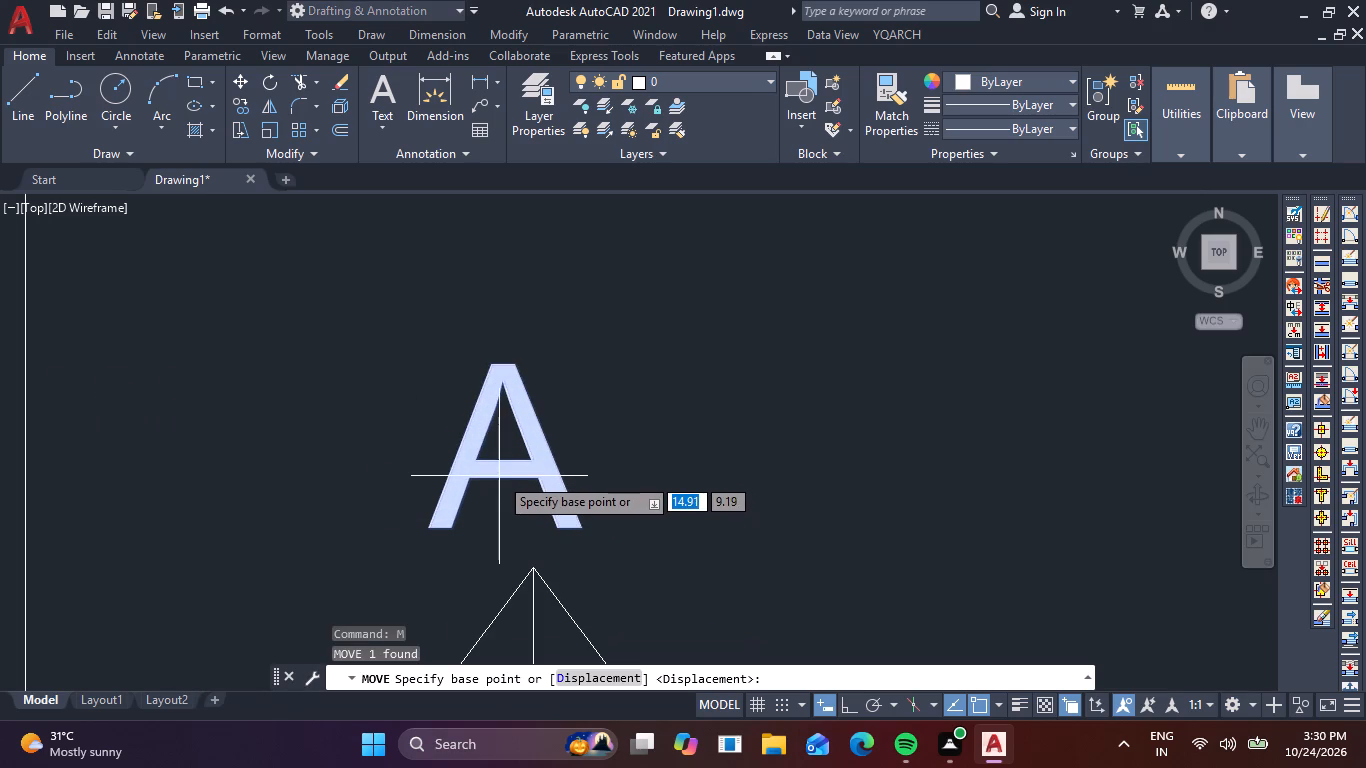
click(499, 476)
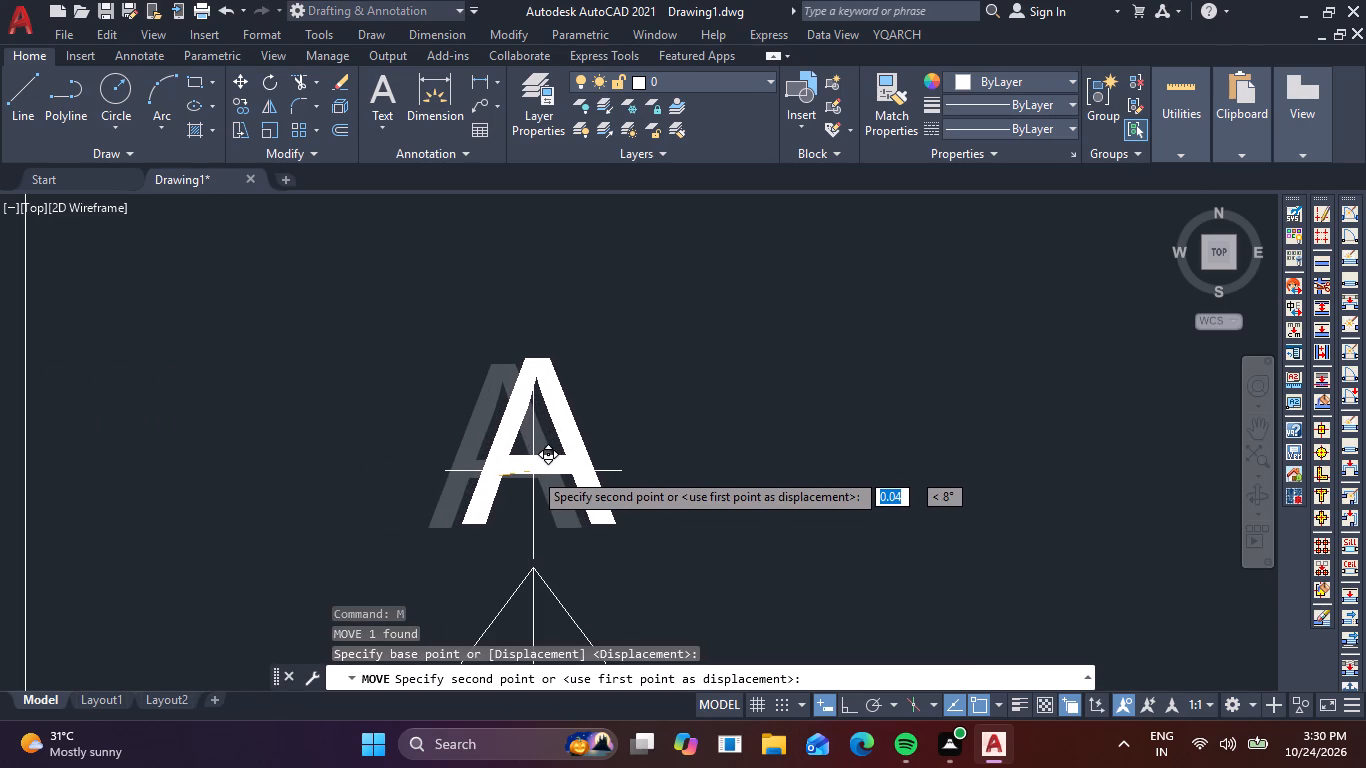
click(533, 471)
Nudge the A label slightly sideways so it sits exactly centred over the arrowhead's tip.
scroll(535, 516, down, 2)
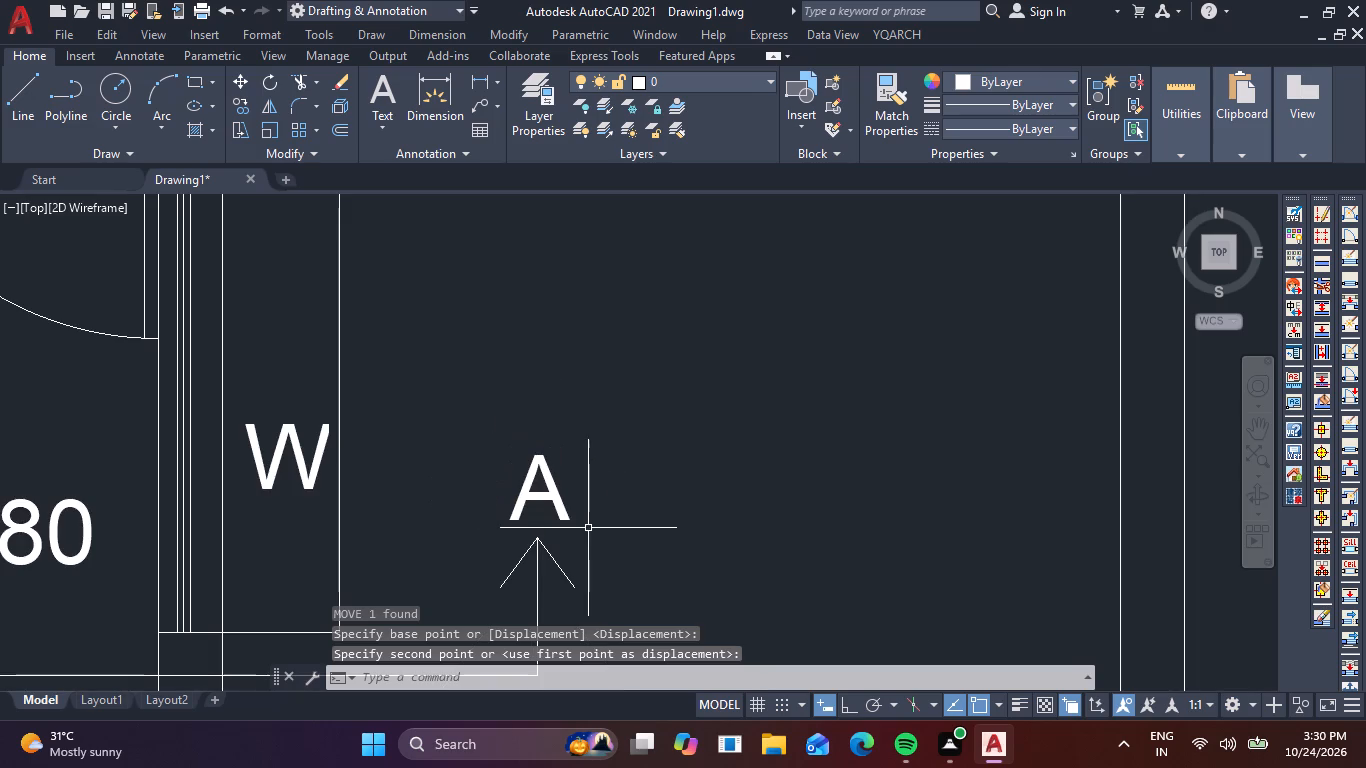
scroll(532, 514, up, 1)
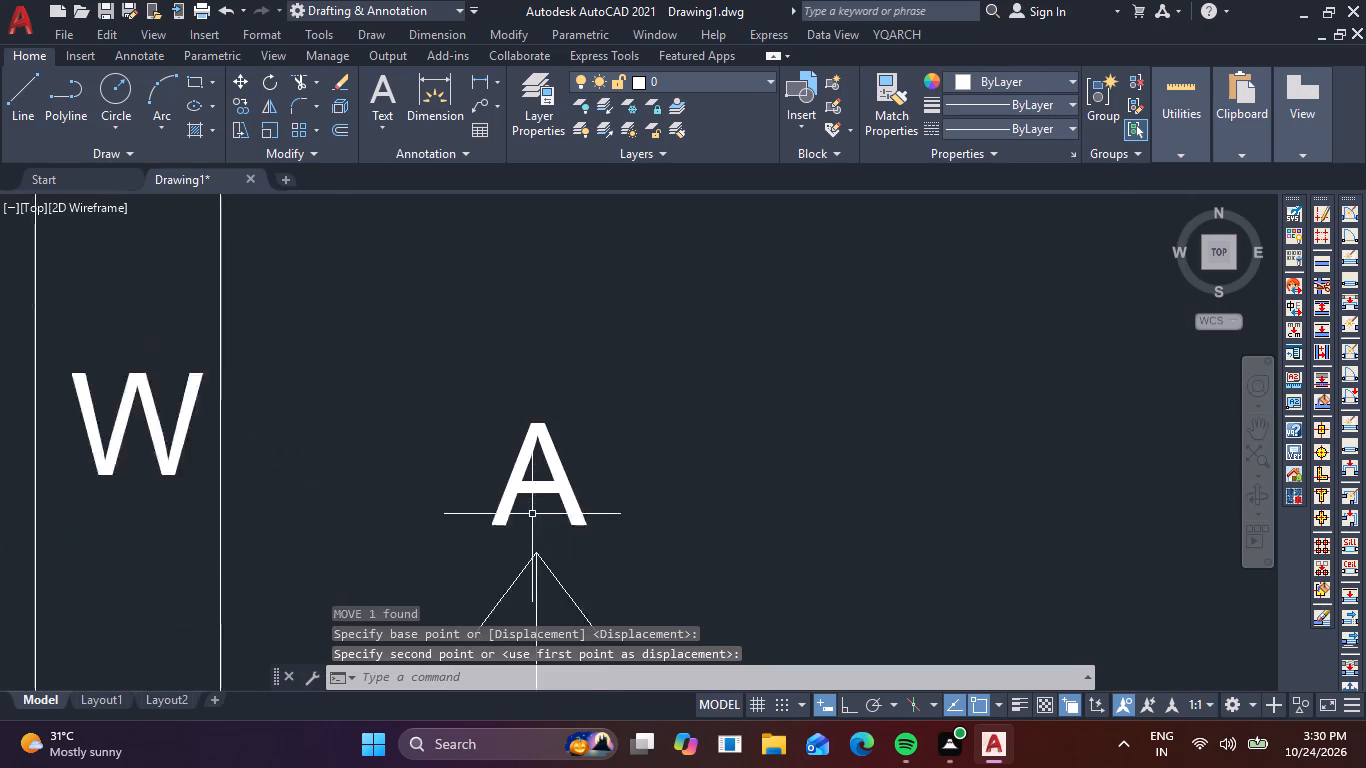
scroll(532, 514, up, 2)
click(556, 471)
click(540, 456)
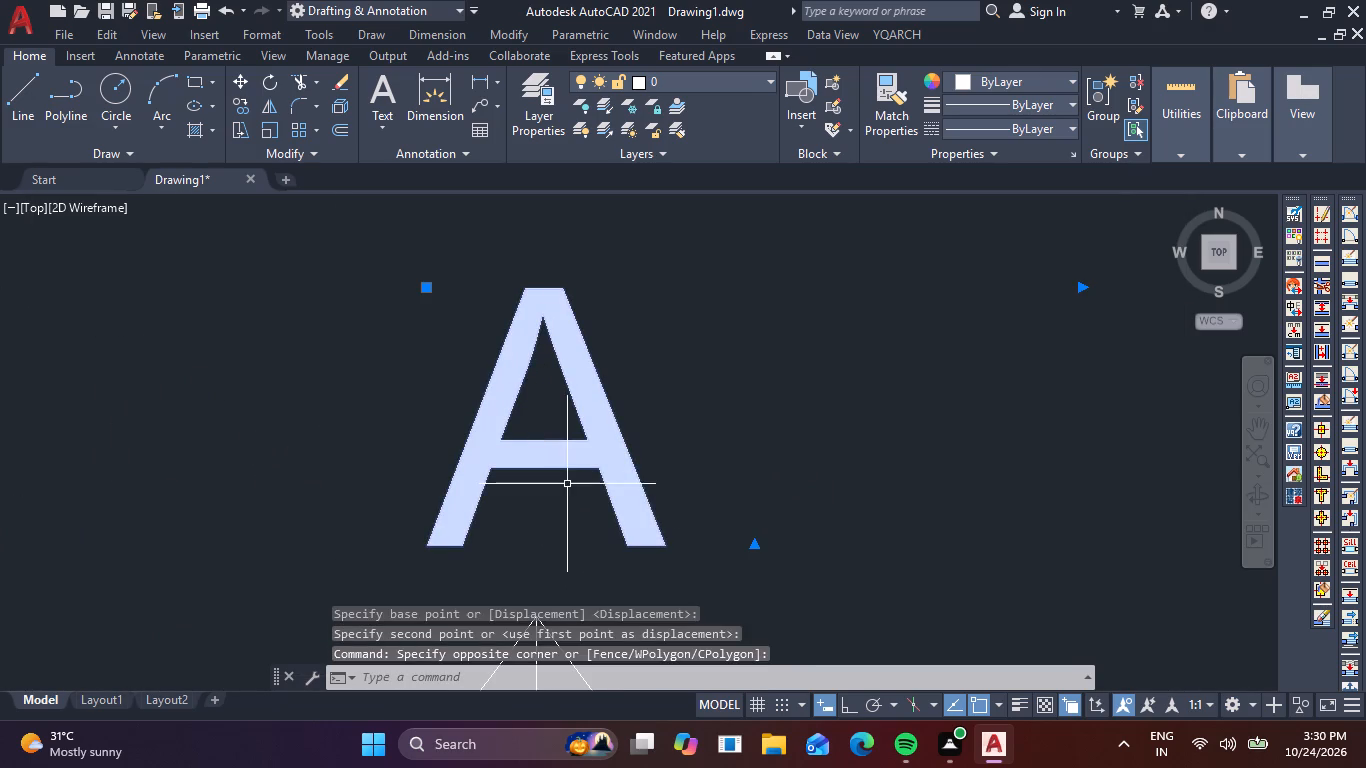
middle_drag(567, 485, 552, 399)
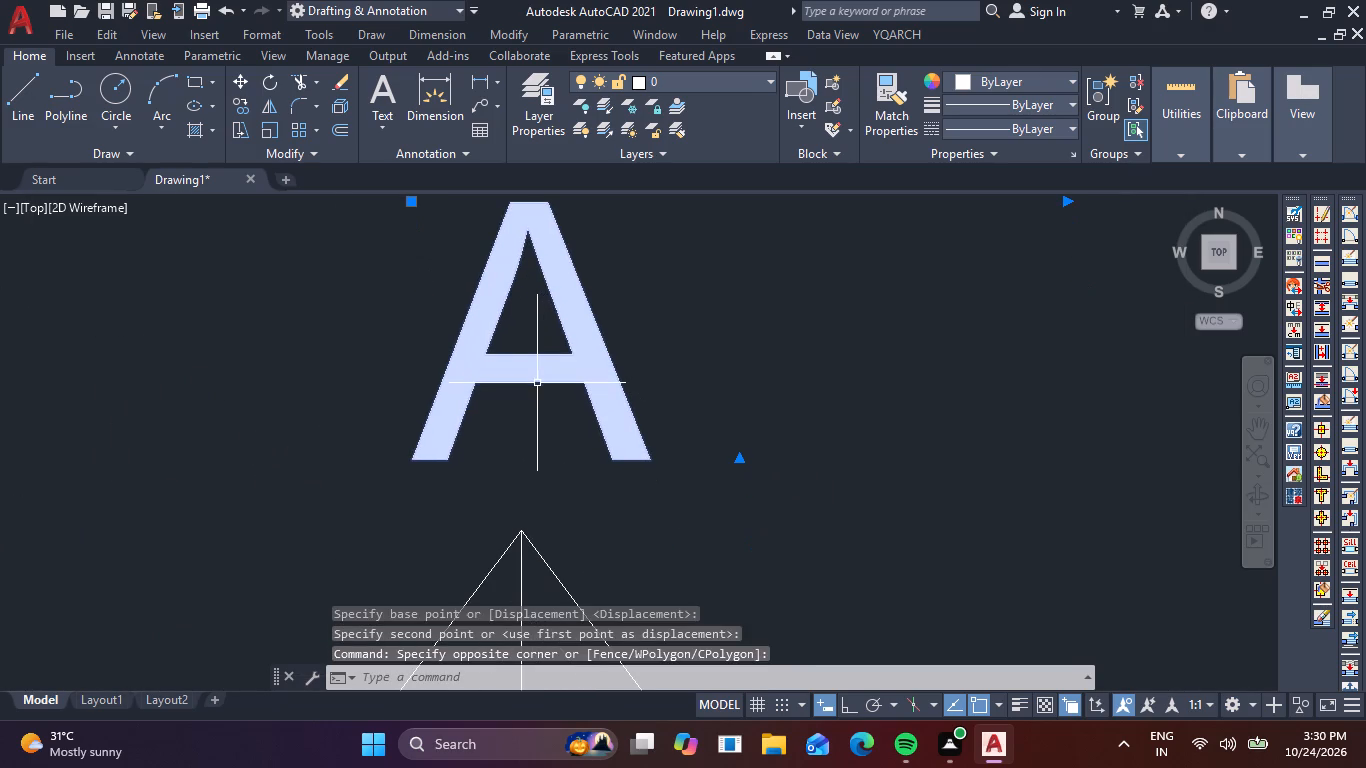
text(M)
key(space)
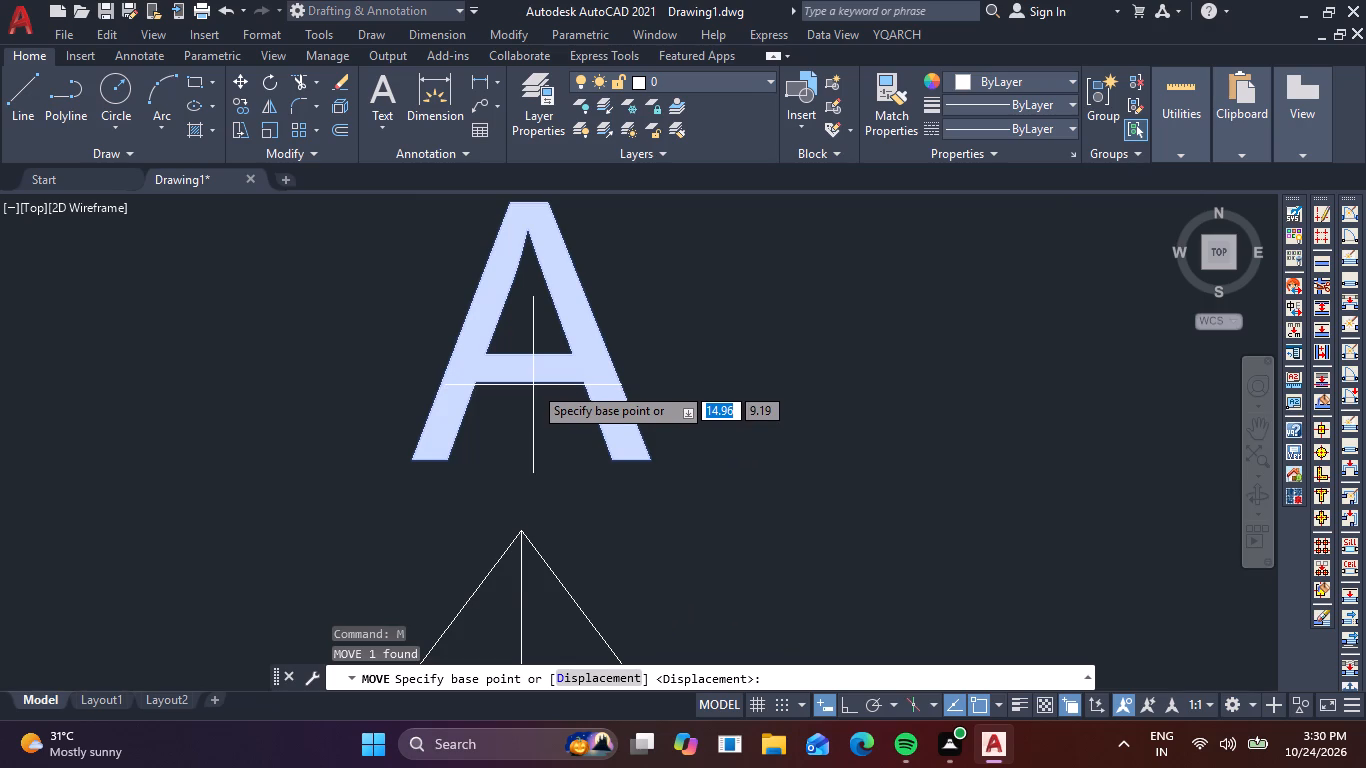
click(533, 384)
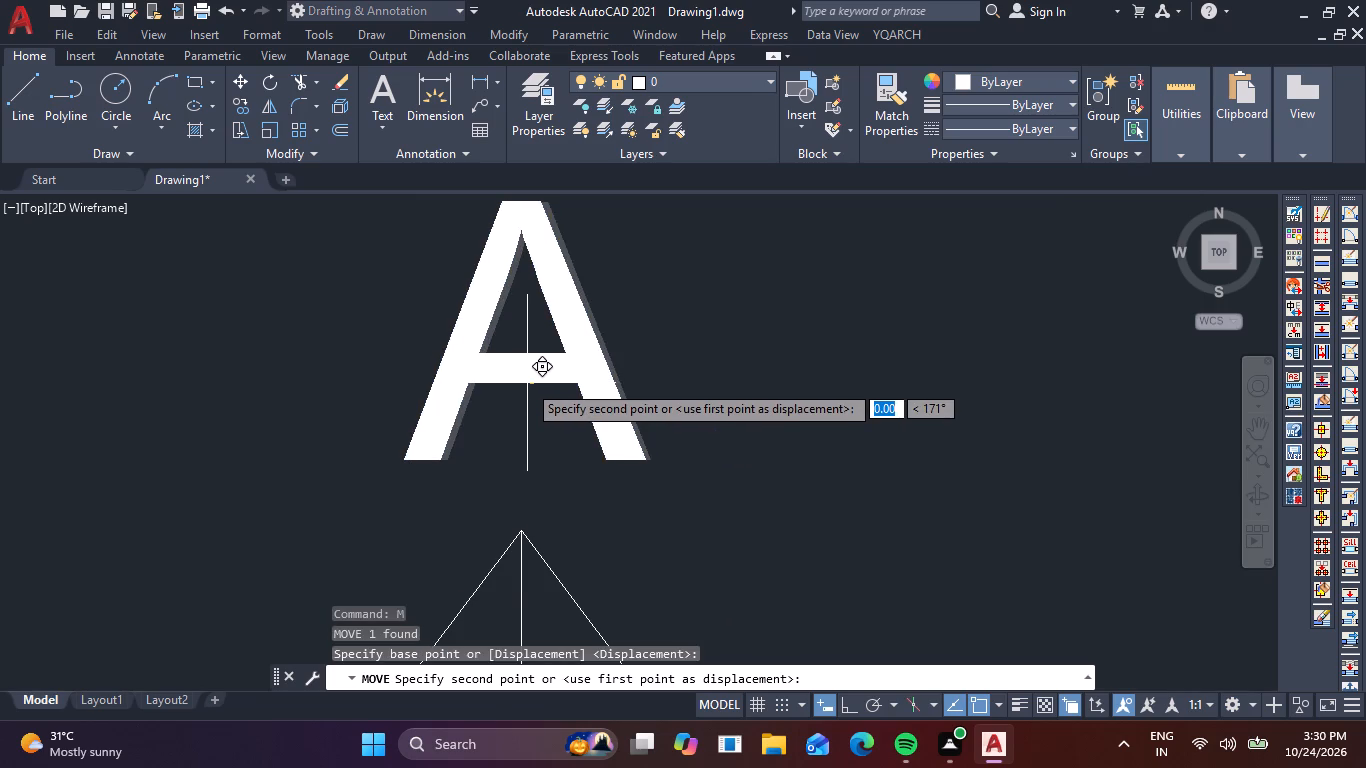
click(523, 384)
Copy the arrow with its A label from the kitchen-side end of the section line to its hall-side end.
scroll(641, 398, down, 4)
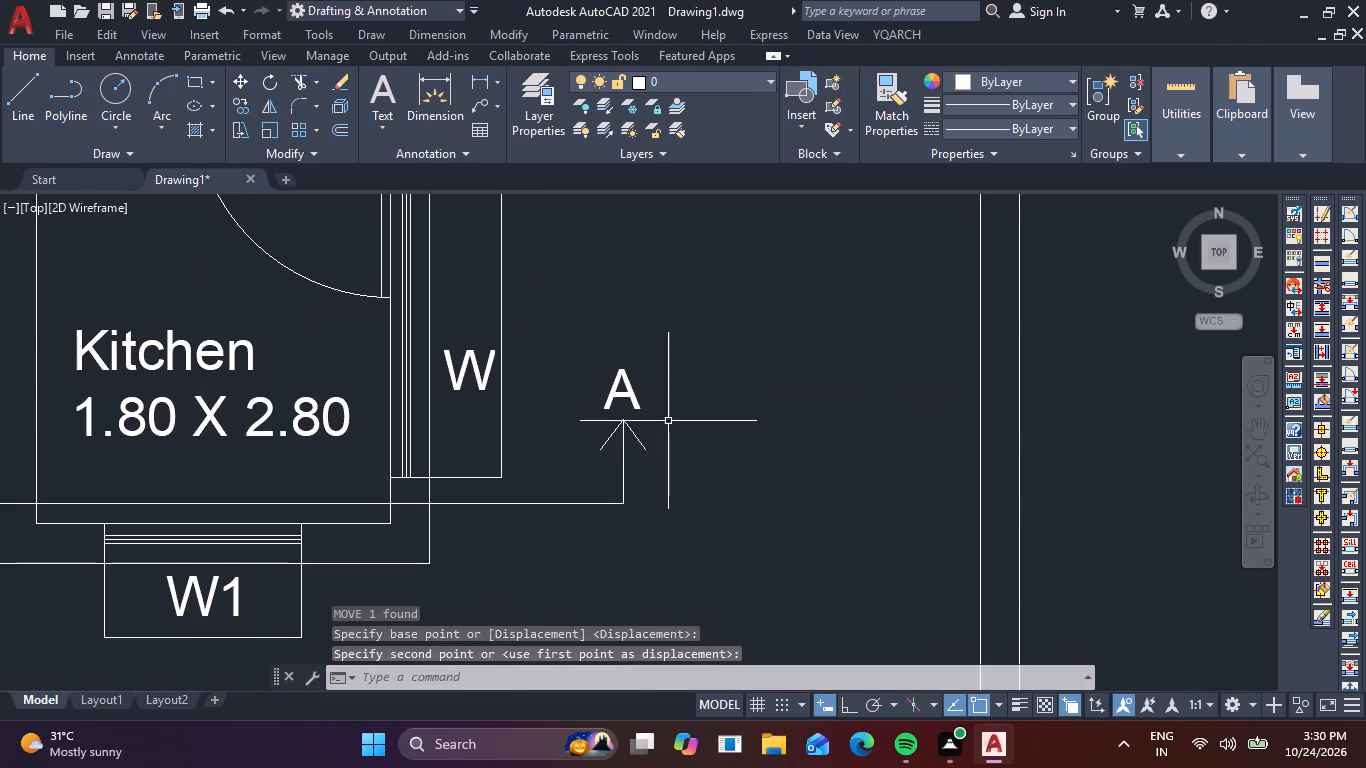
click(696, 470)
click(566, 337)
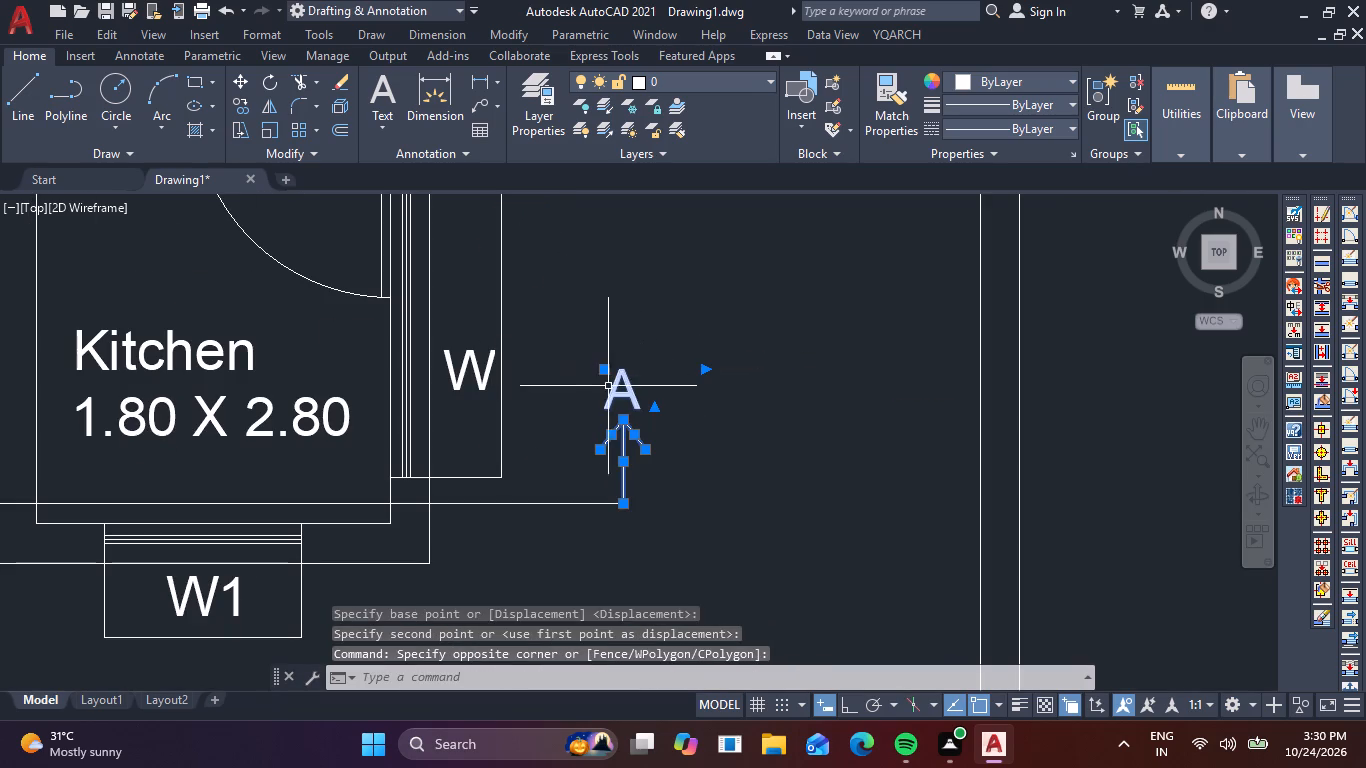
click(657, 393)
click(566, 368)
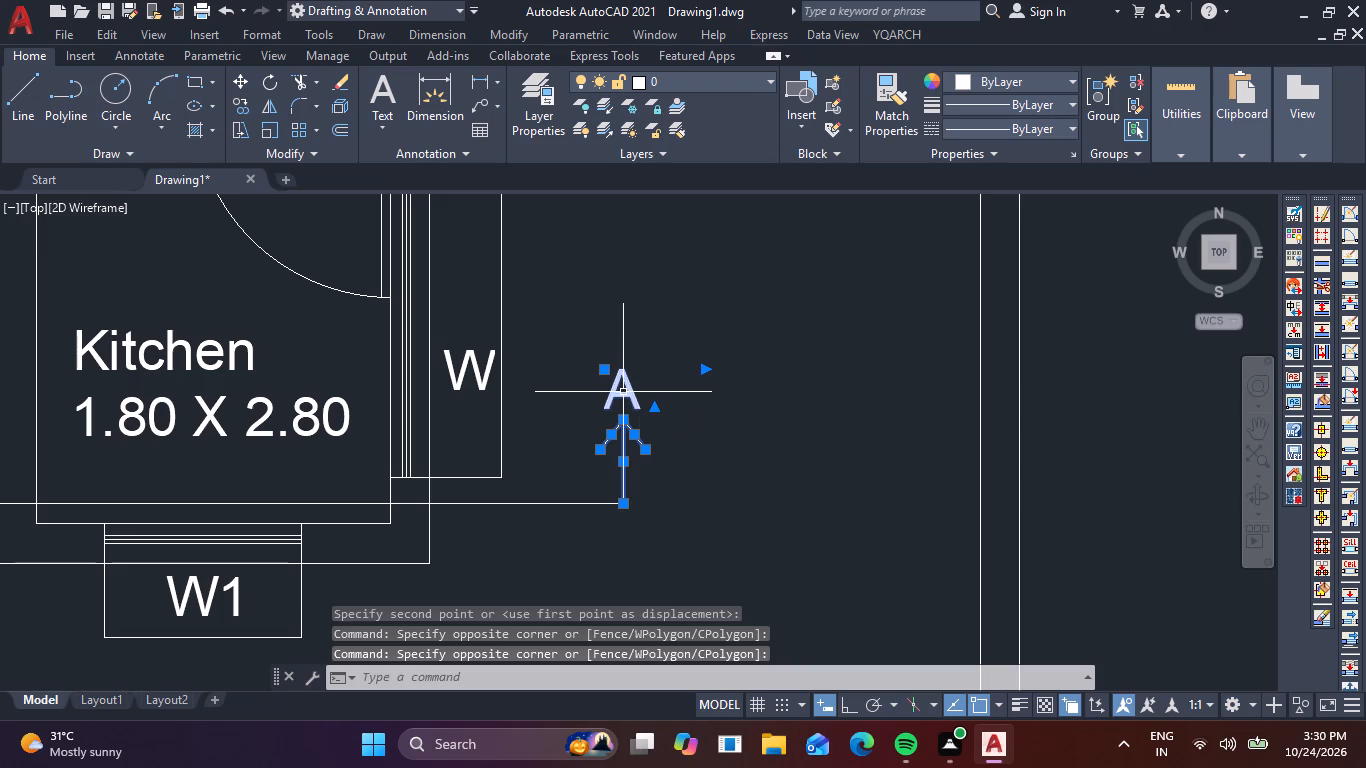
key(c)
key(o)
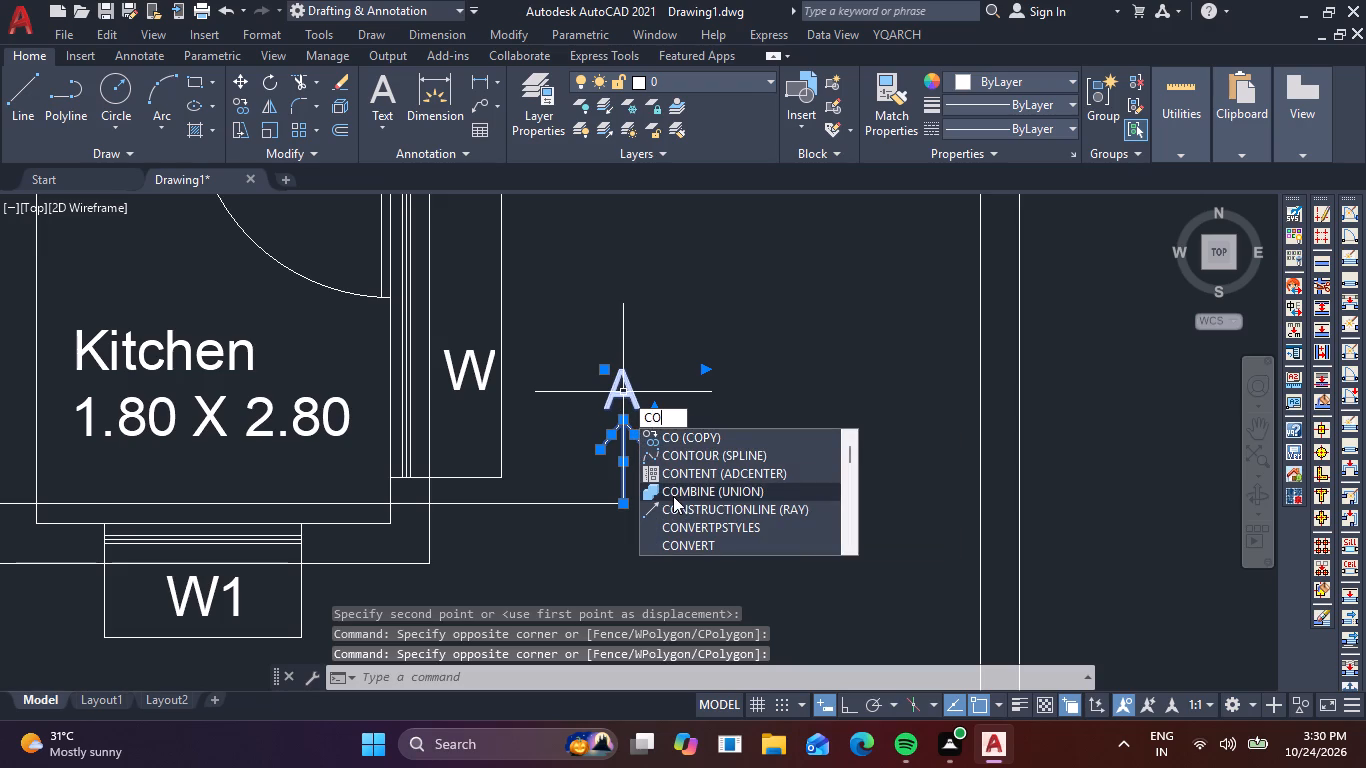
key(space)
click(625, 504)
scroll(502, 506, down, 2)
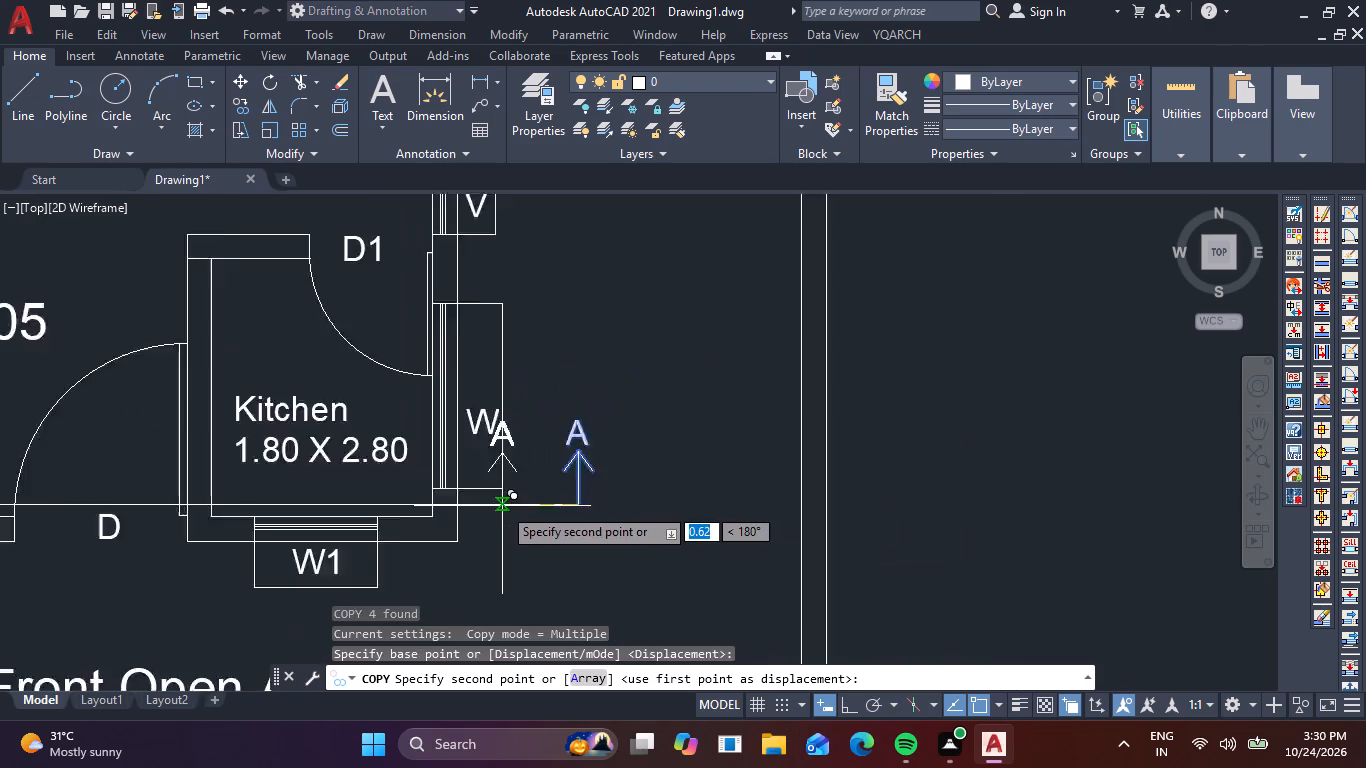
middle_drag(502, 506, 808, 483)
scroll(292, 477, up, 2)
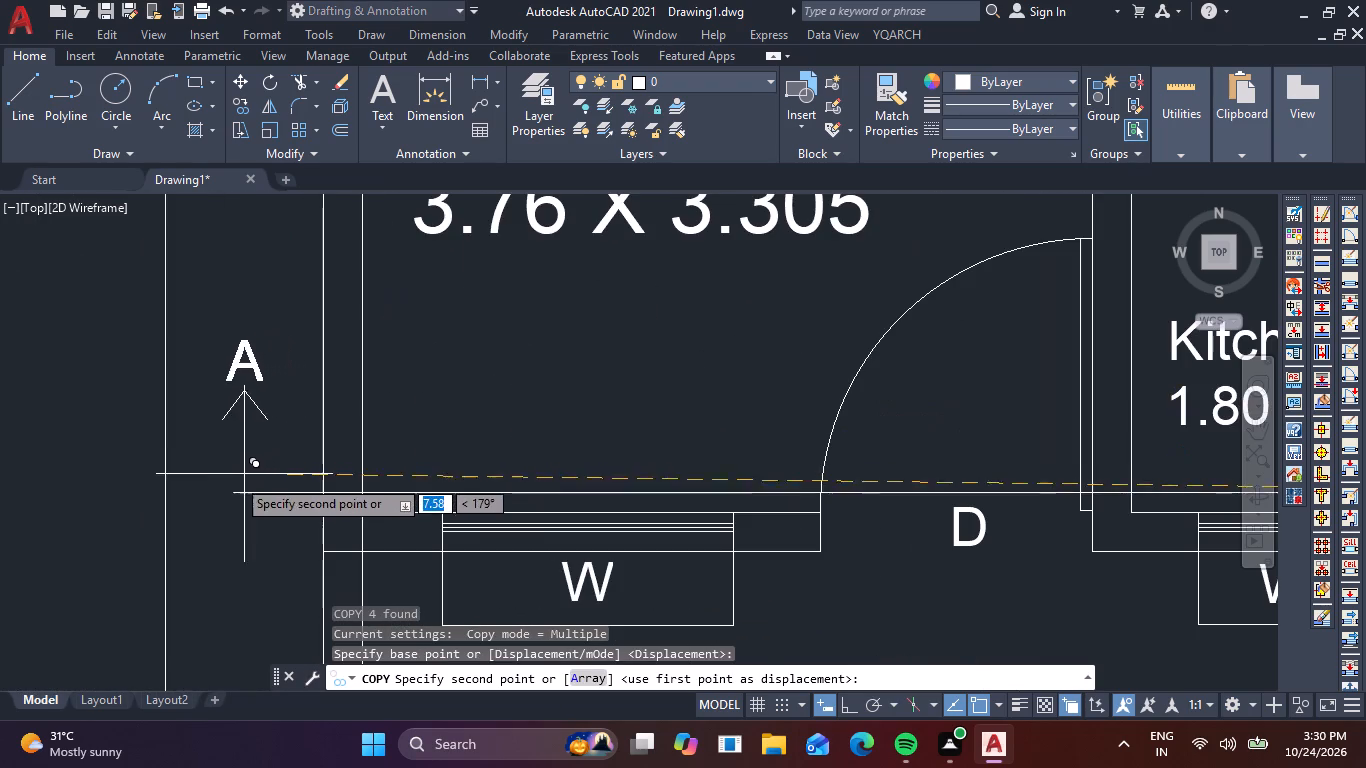
click(236, 492)
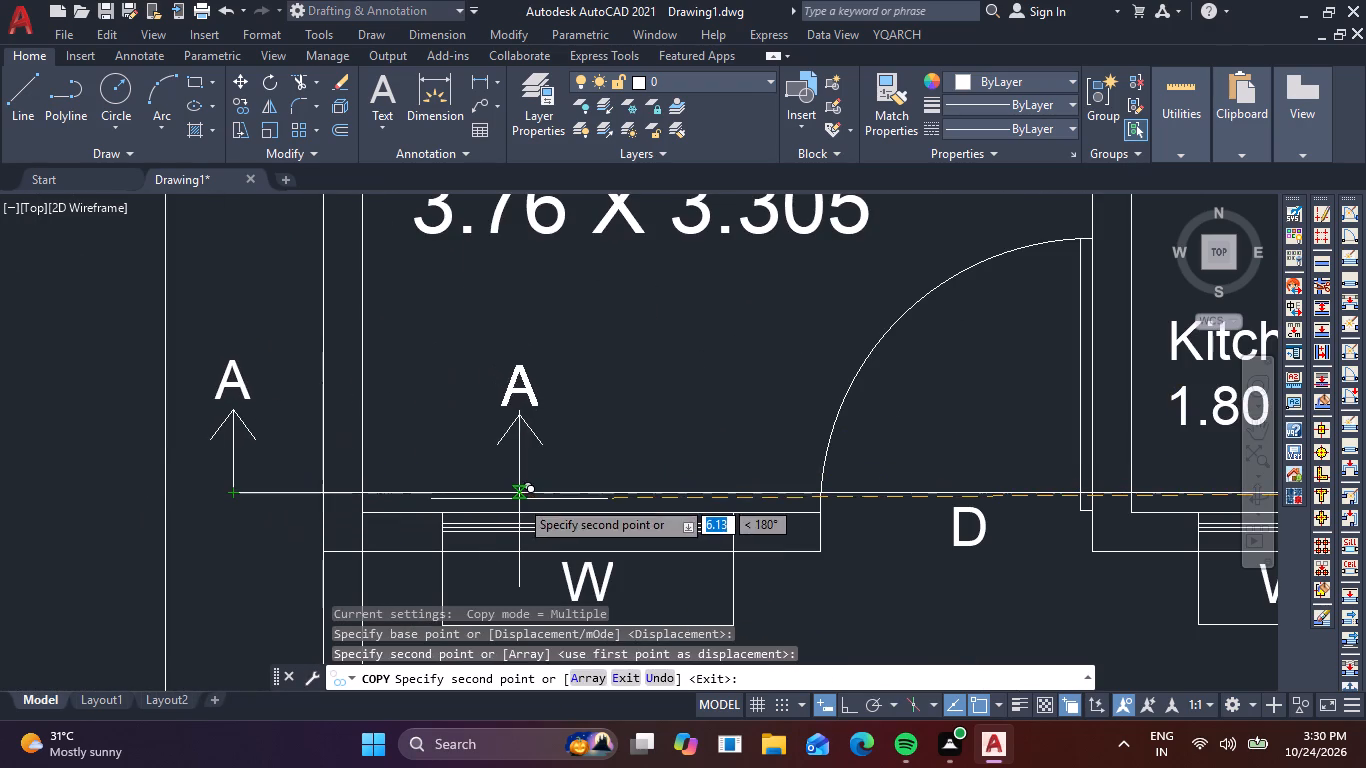
key(Escape)
Examine the whole floor plan, including the section line, room labels, openings and staircase.
scroll(519, 499, down, 2)
scroll(629, 531, down, 1)
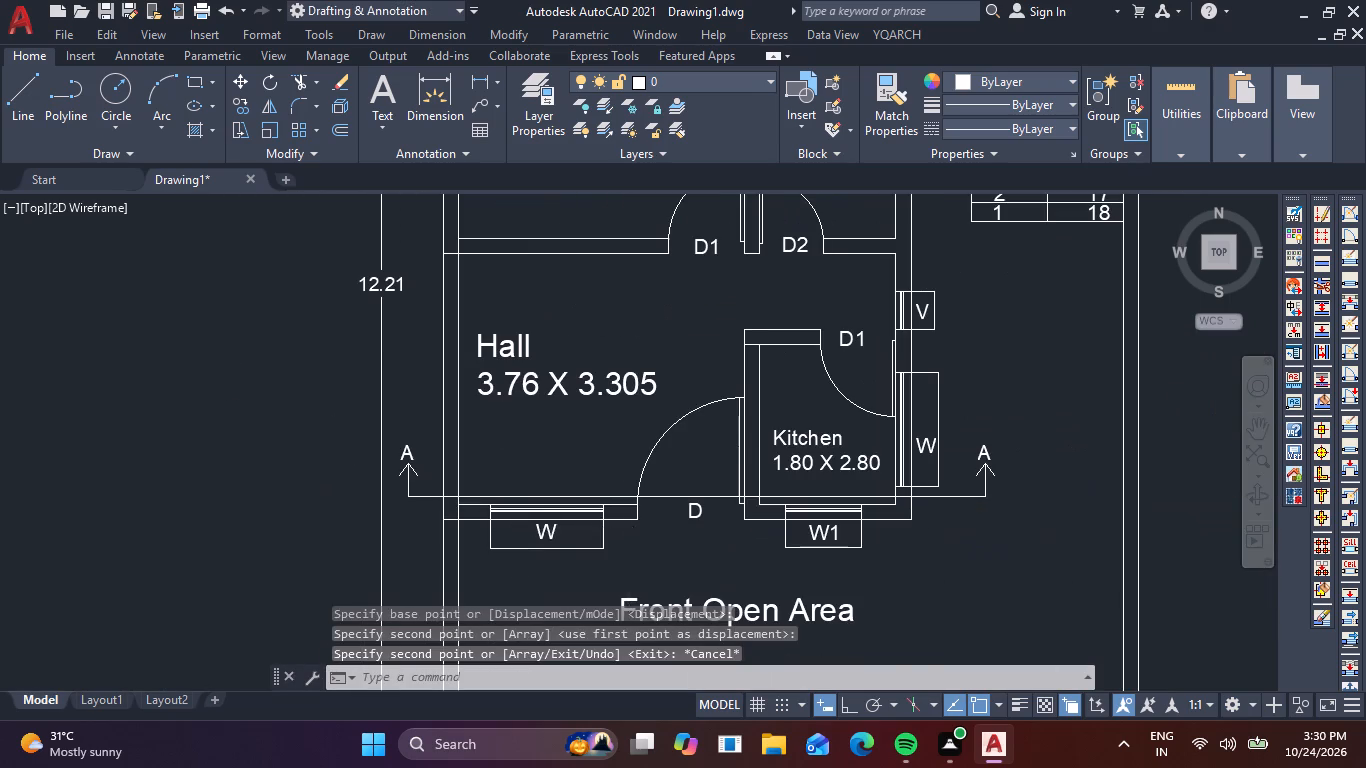
scroll(629, 531, down, 1)
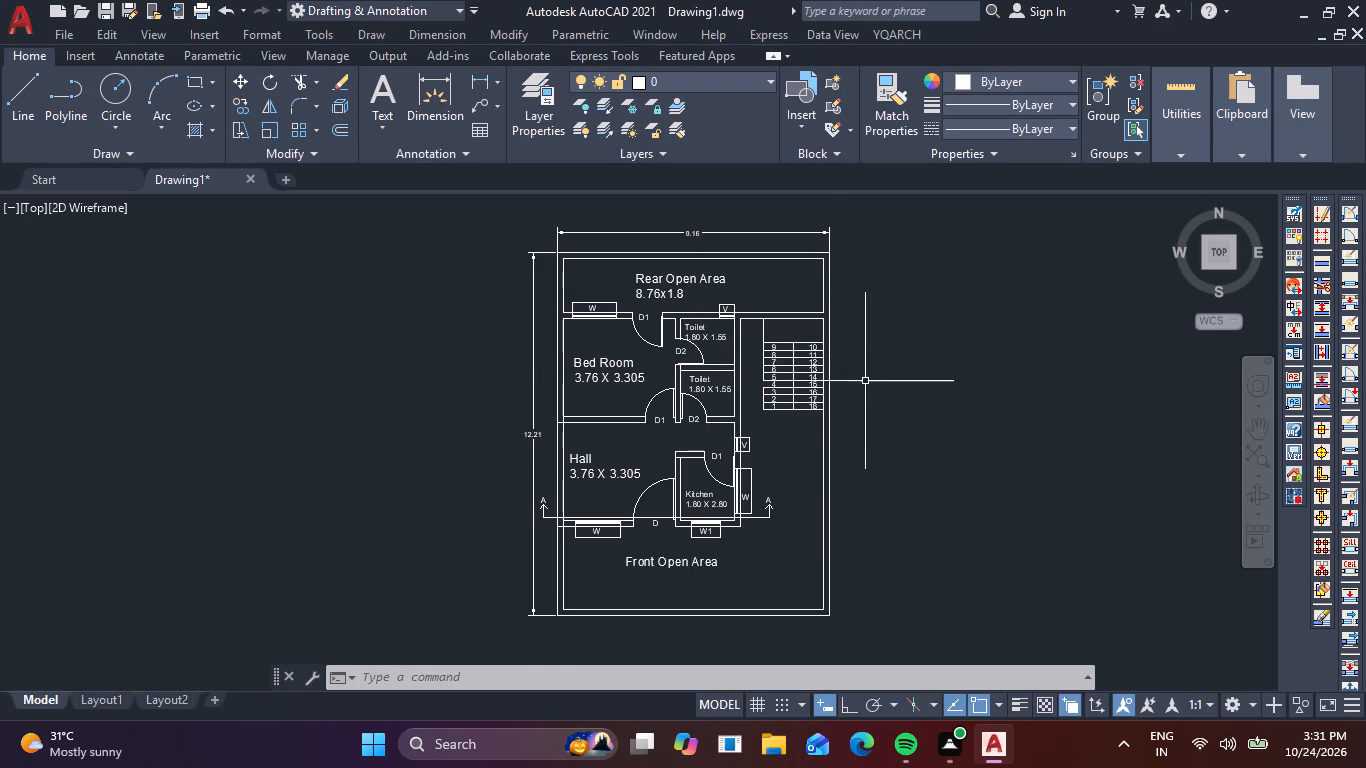
key(Escape)
scroll(738, 405, down, 1)
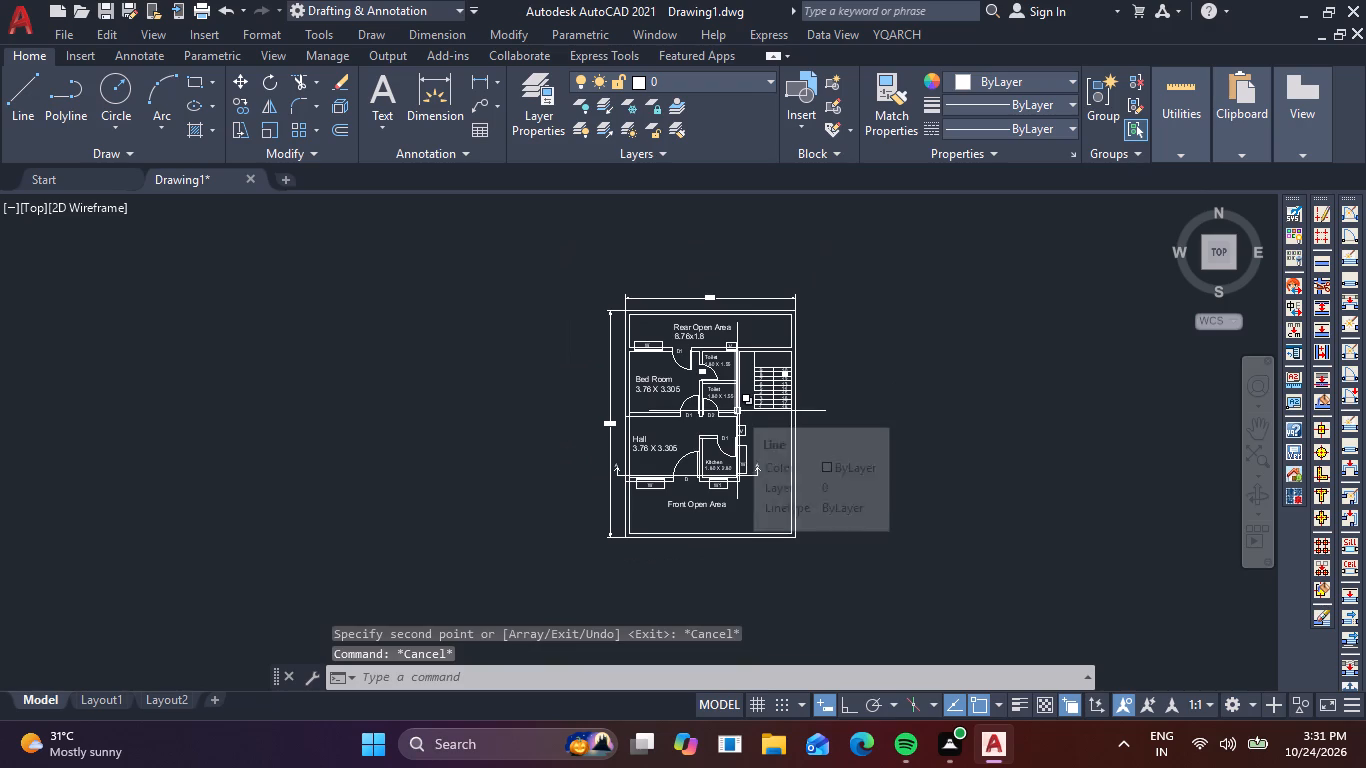
scroll(685, 470, up, 2)
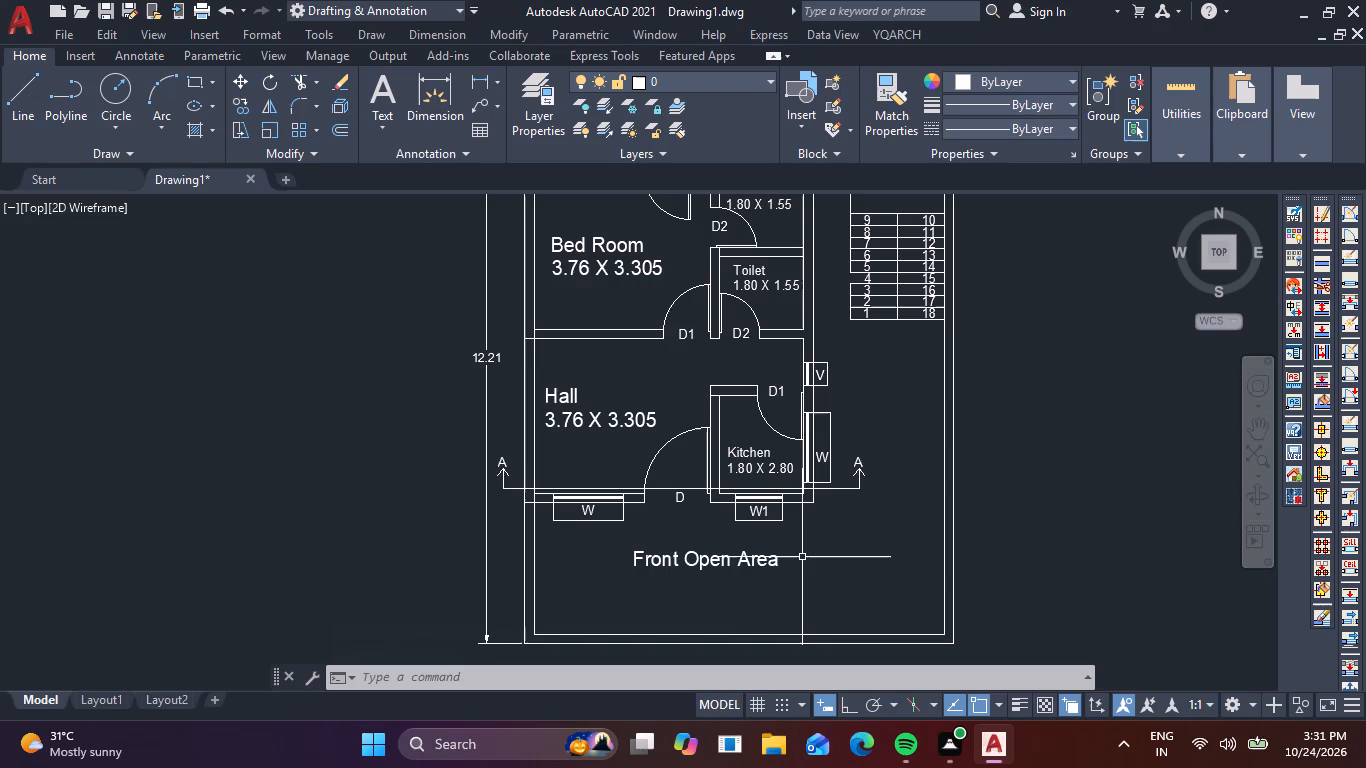
scroll(650, 529, down, 1)
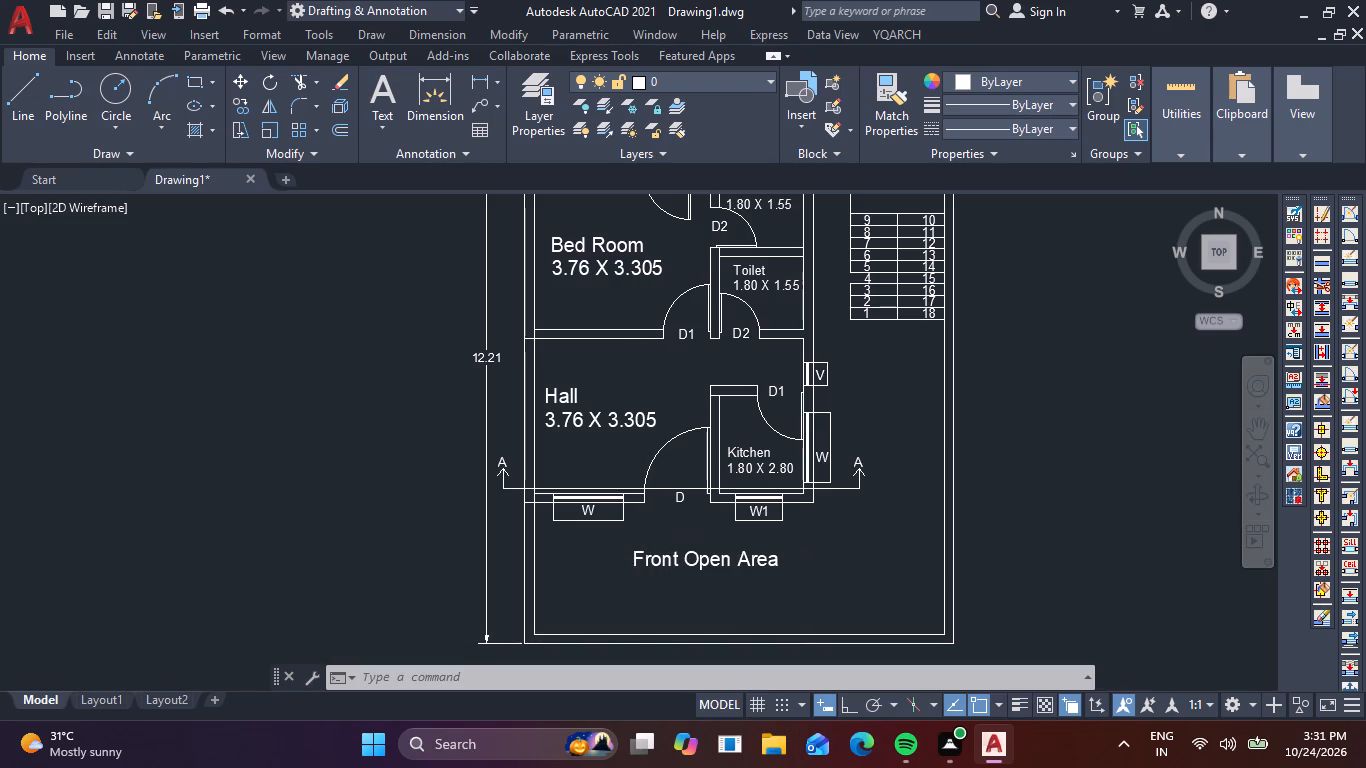
middle_drag(755, 301, 766, 374)
scroll(748, 333, up, 1)
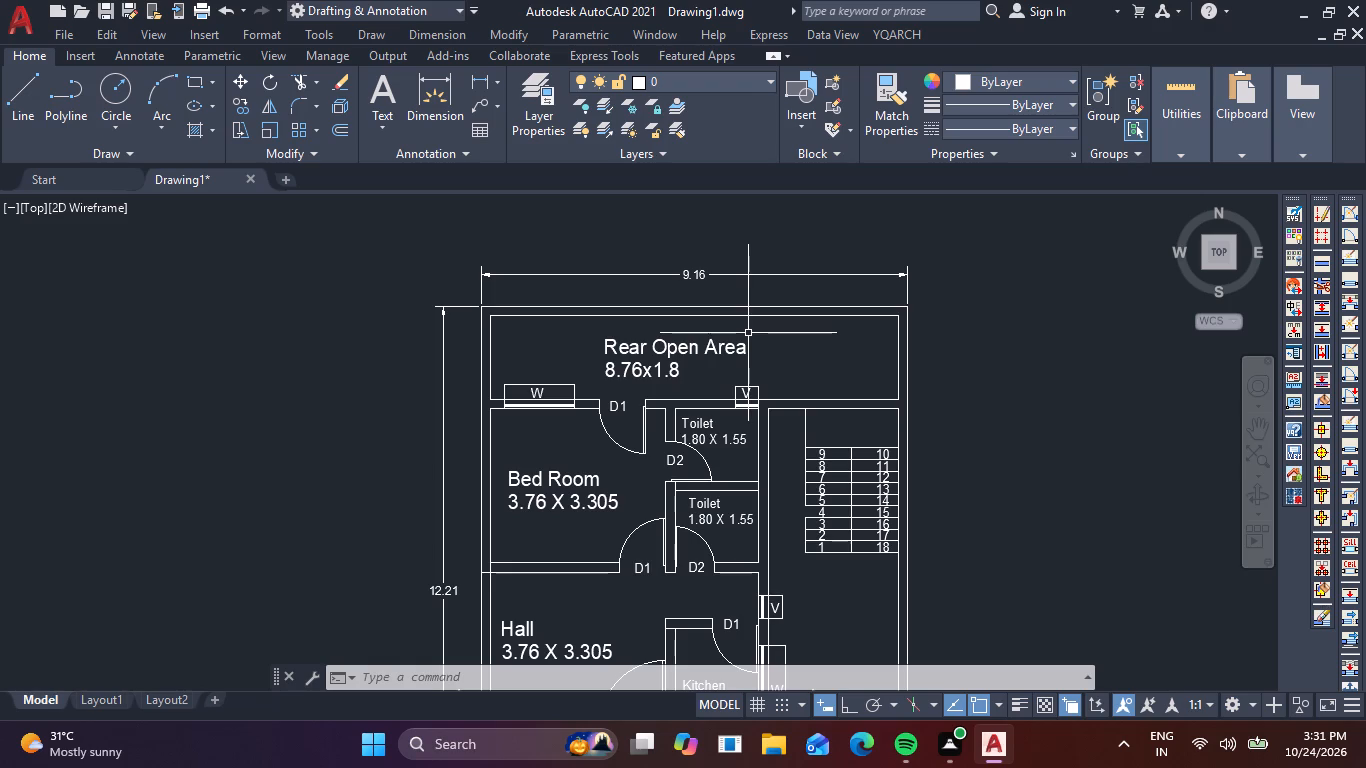
scroll(754, 343, down, 1)
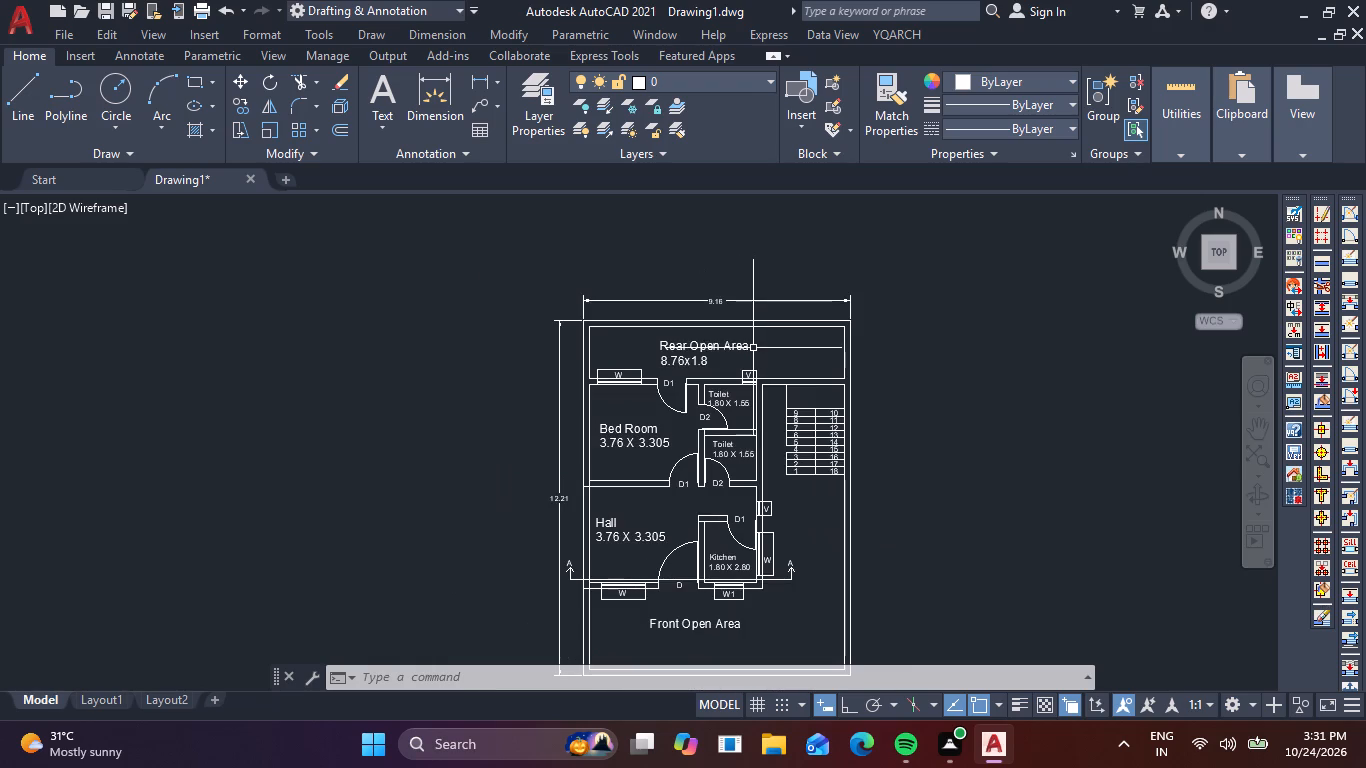
scroll(654, 333, down, 1)
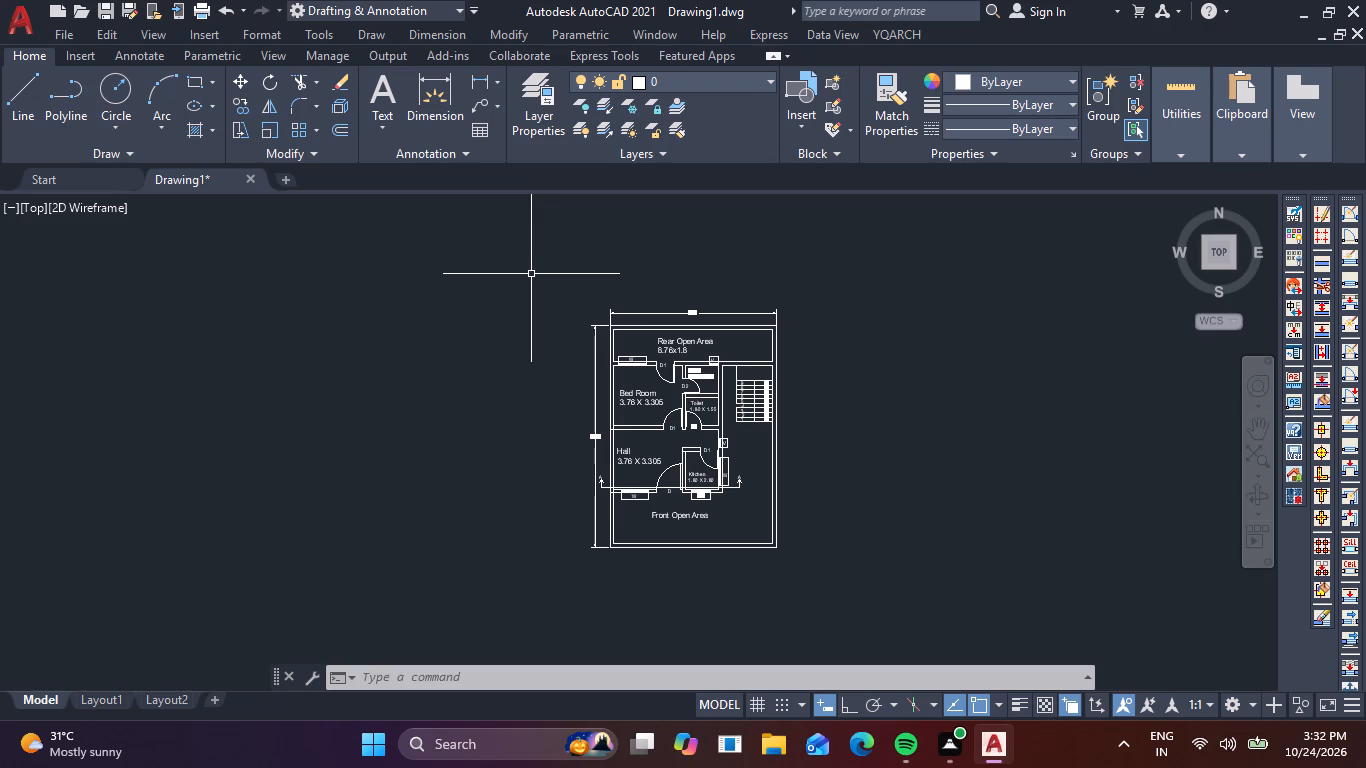
scroll(682, 397, up, 2)
middle_drag(618, 412, 668, 370)
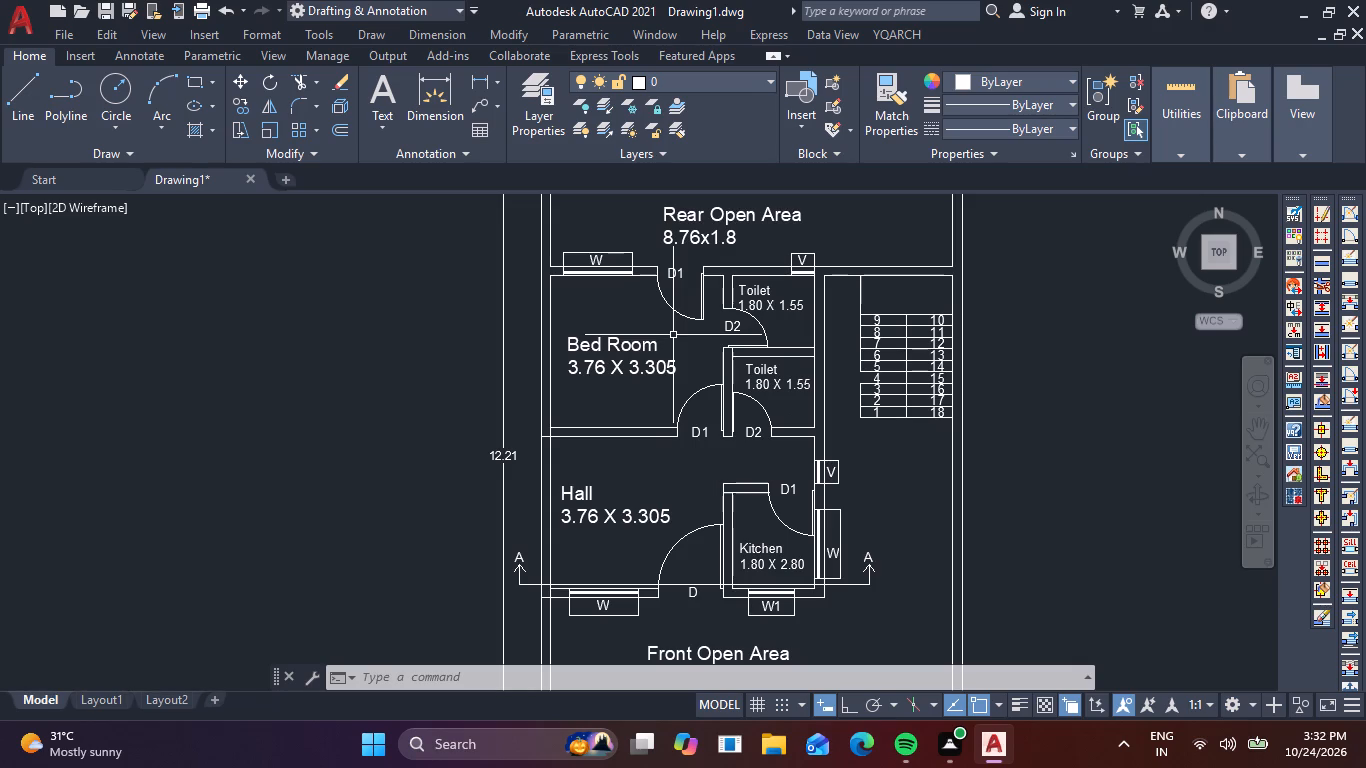
Copy the entire floor plan horizontally about 12 units to the right of the original, with Ortho on.
scroll(684, 329, down, 2)
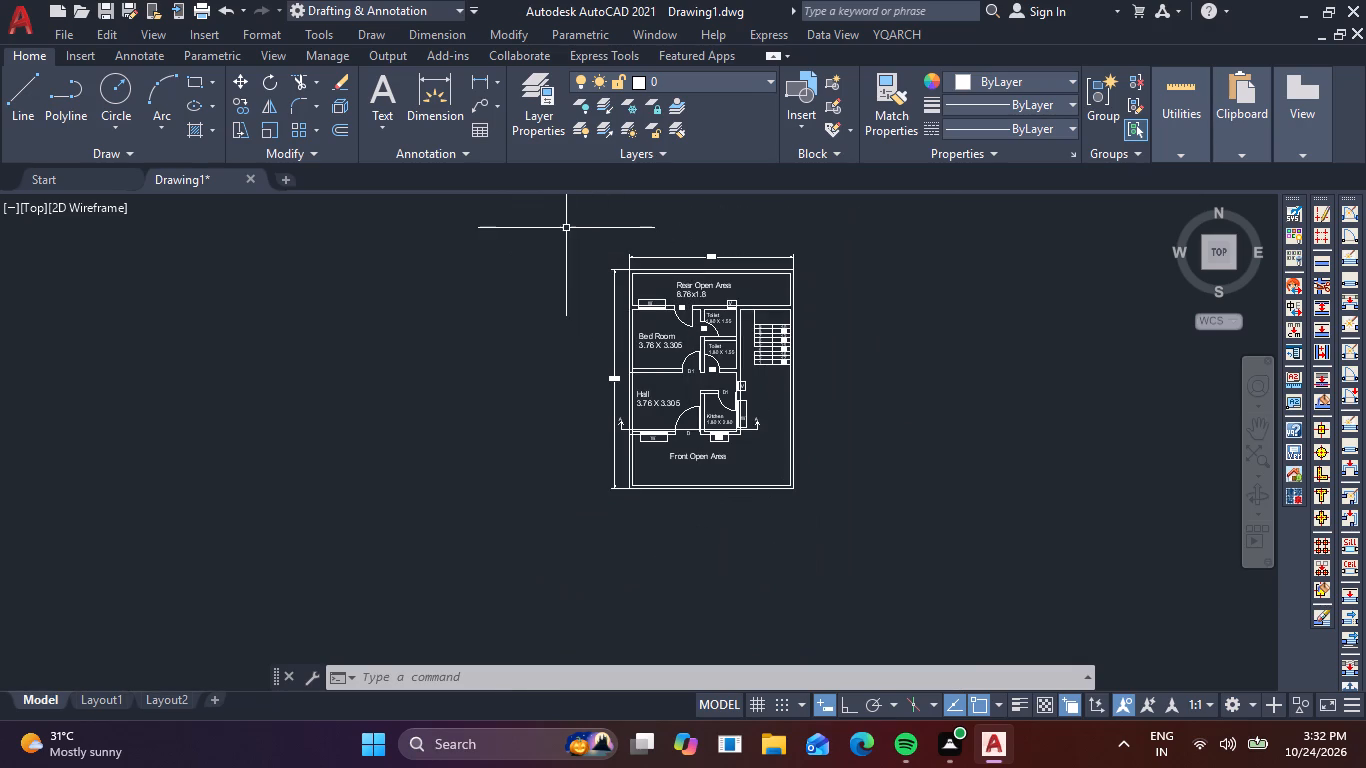
click(566, 229)
click(846, 527)
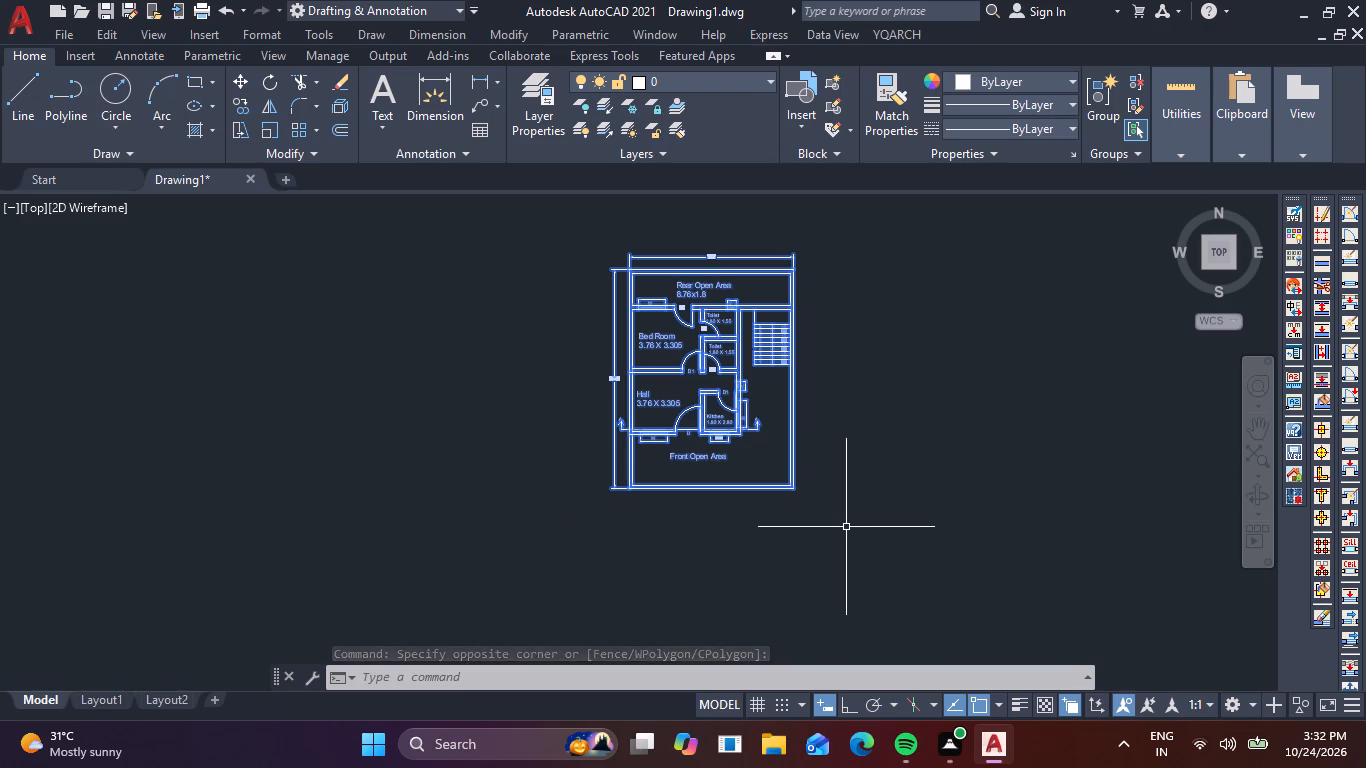
text(CO)
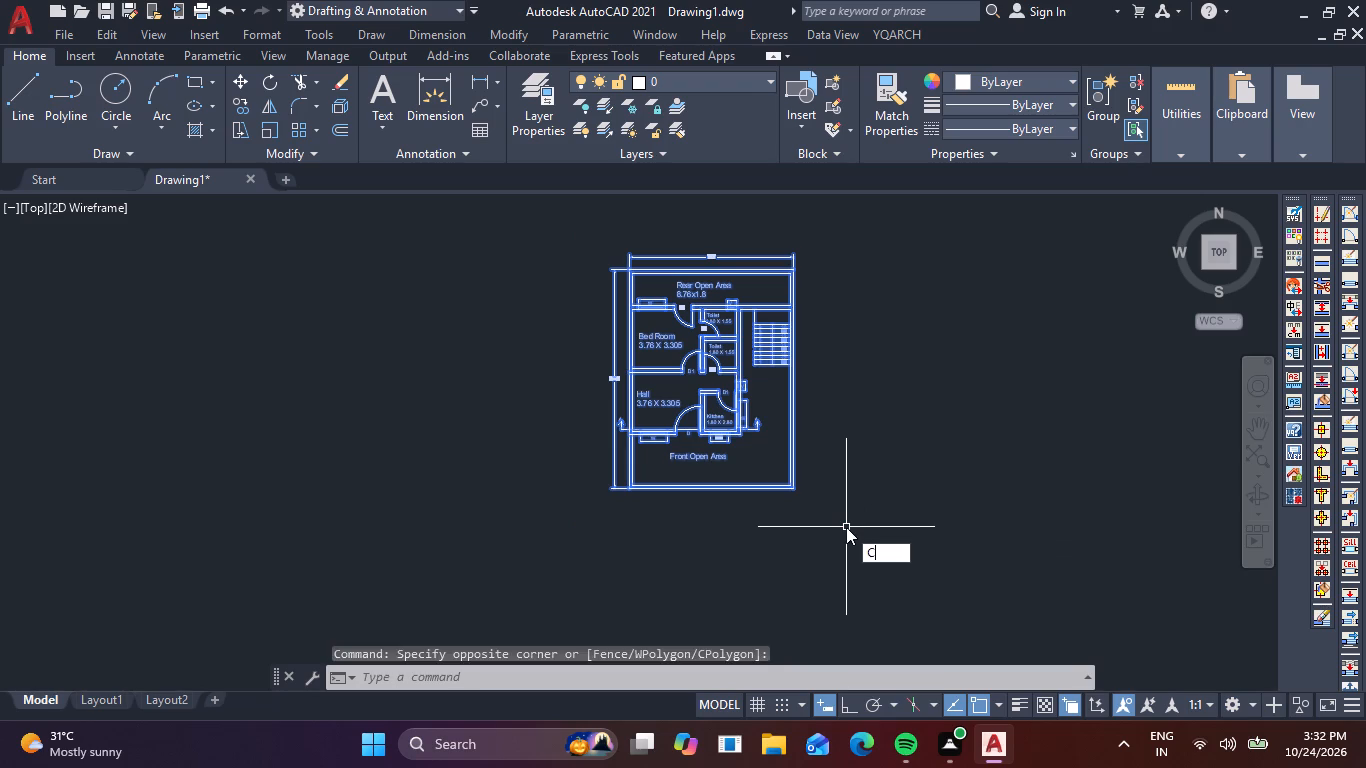
key(space)
scroll(624, 304, up, 2)
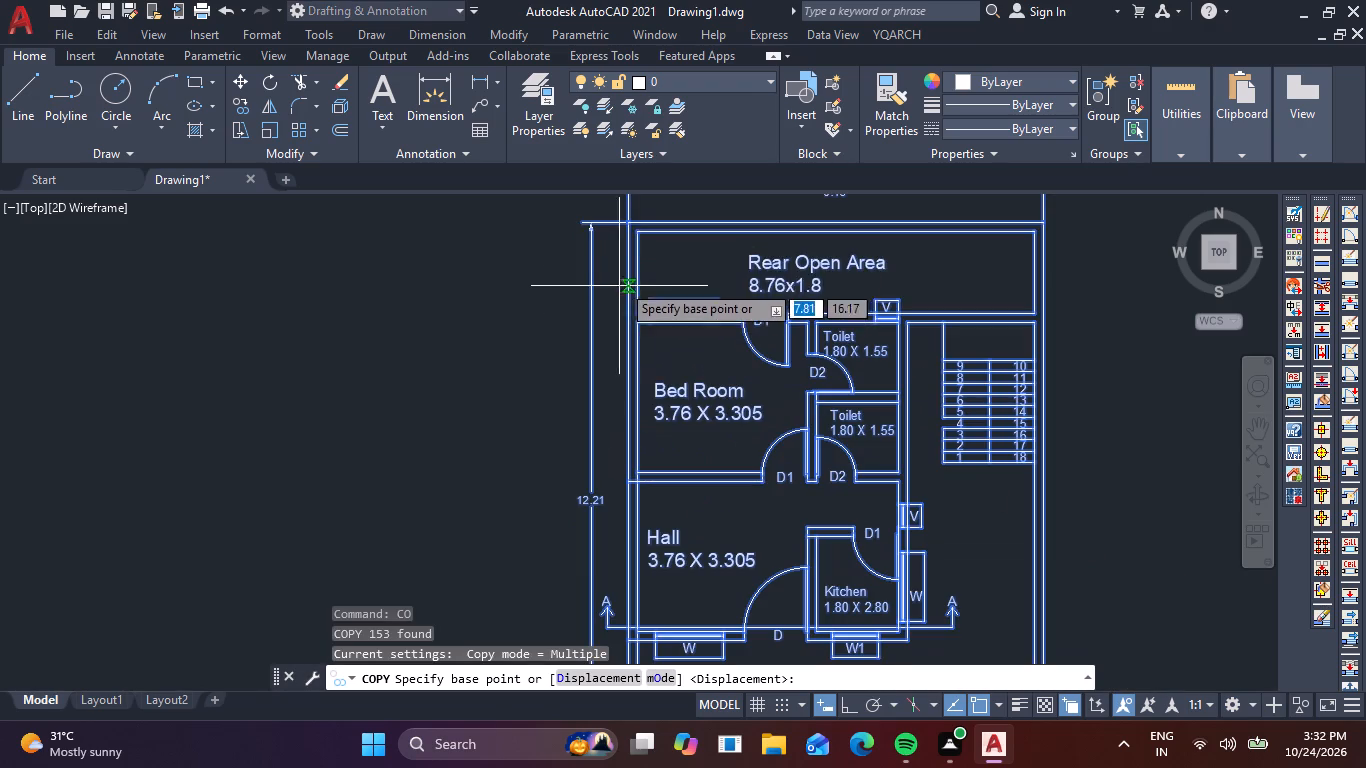
click(622, 226)
scroll(859, 219, down, 1)
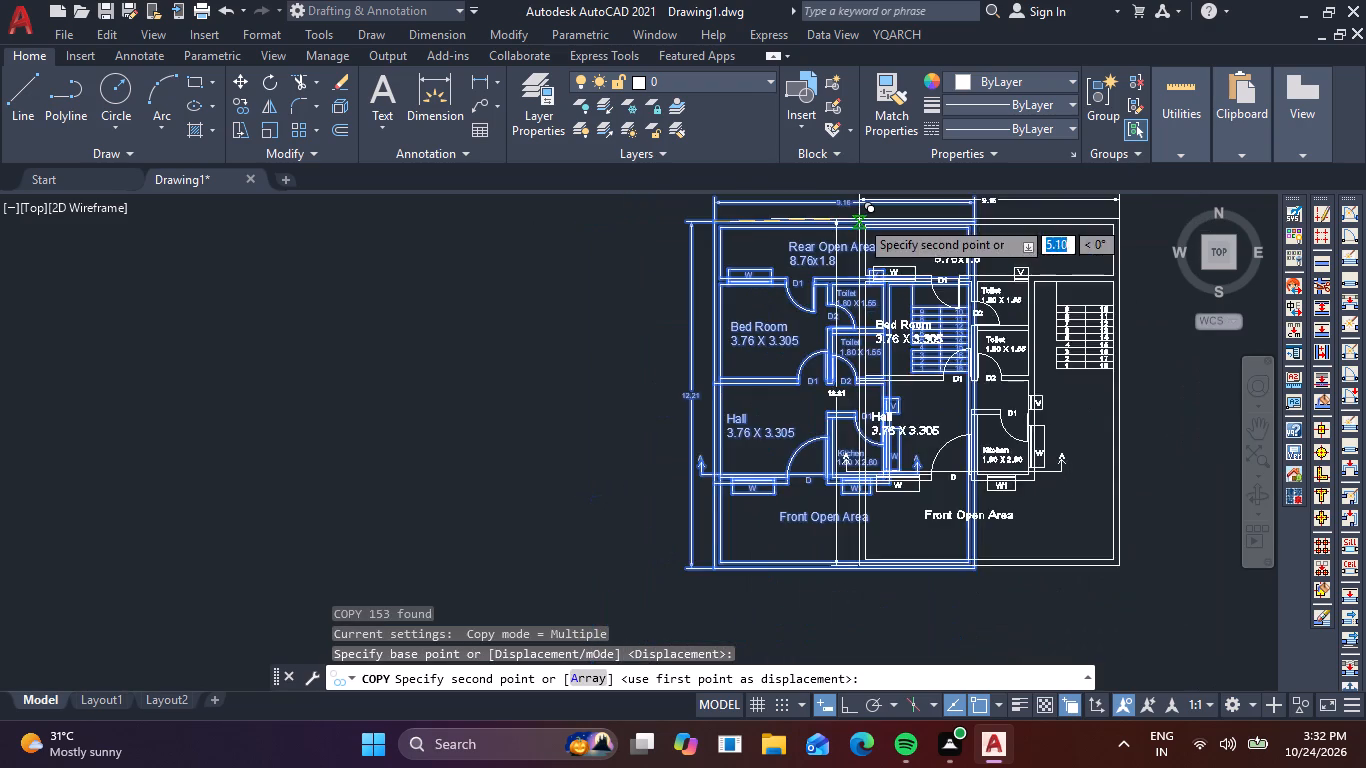
middle_drag(859, 219, 460, 263)
scroll(683, 261, down, 1)
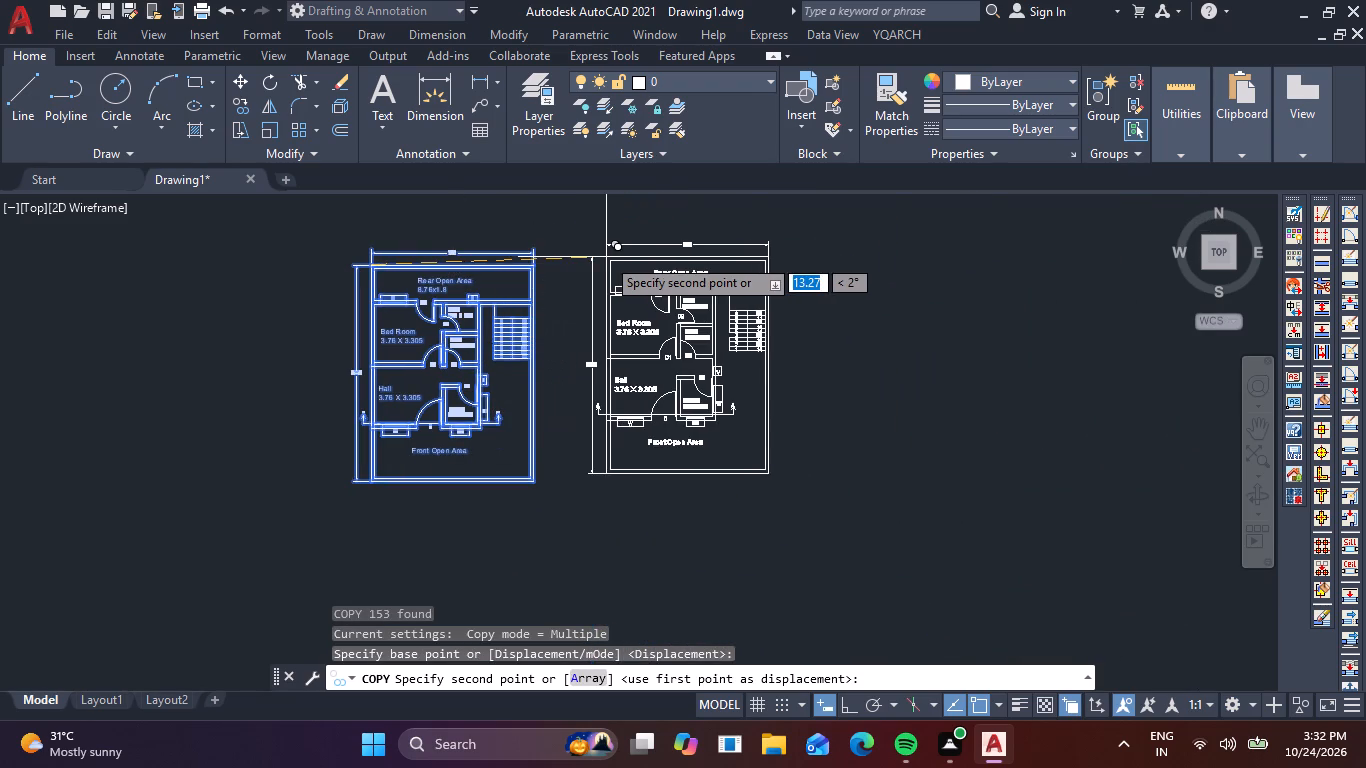
key(F8)
scroll(586, 252, up, 2)
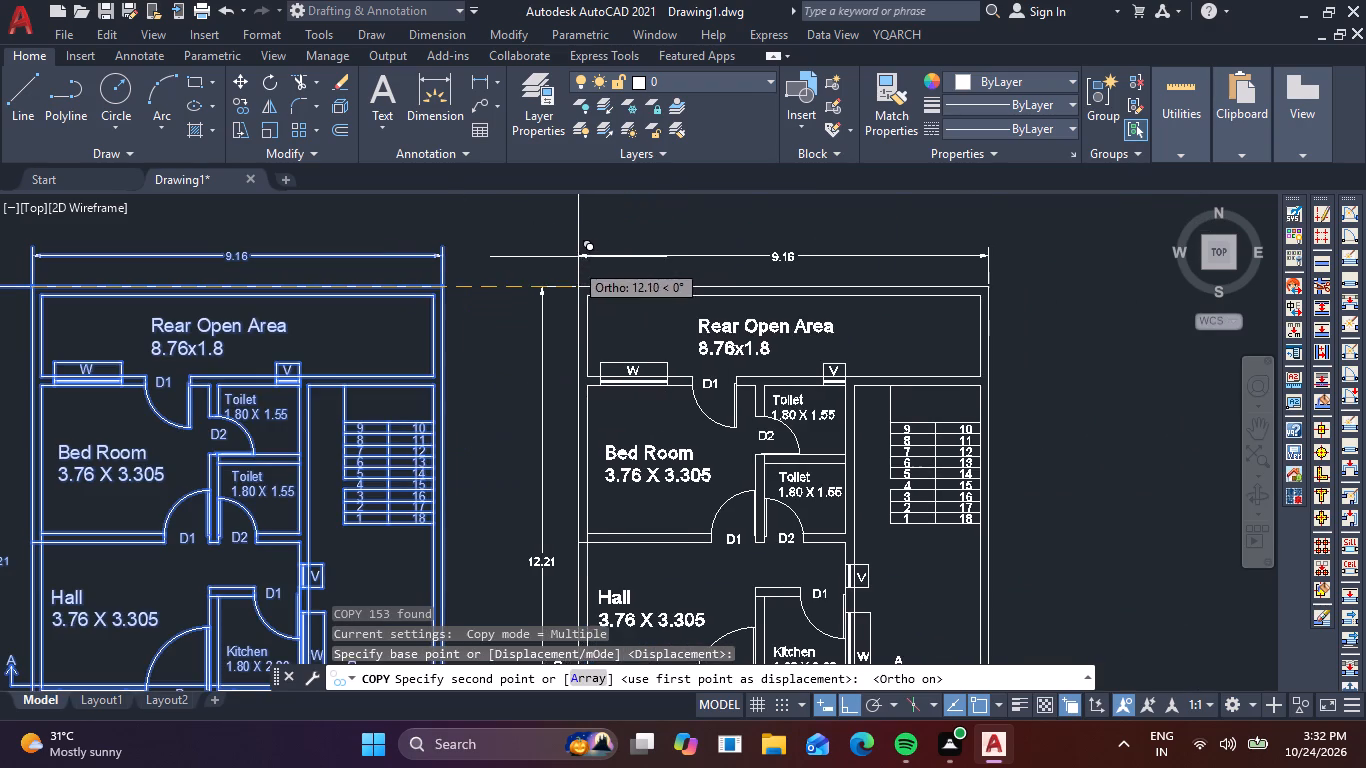
click(590, 289)
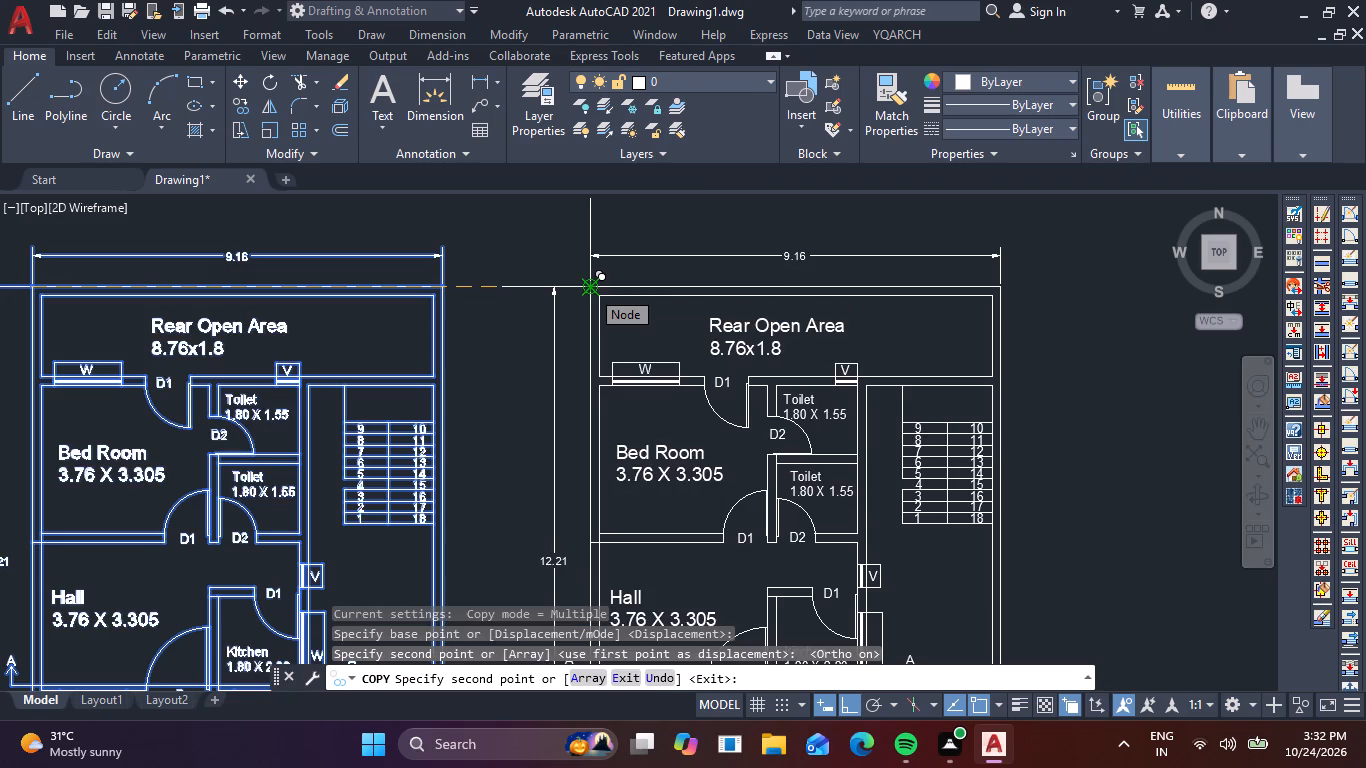
key(Escape)
Replace the Front Open Area label text in the copied floor plan with "Front Balcony".
scroll(590, 292, down, 2)
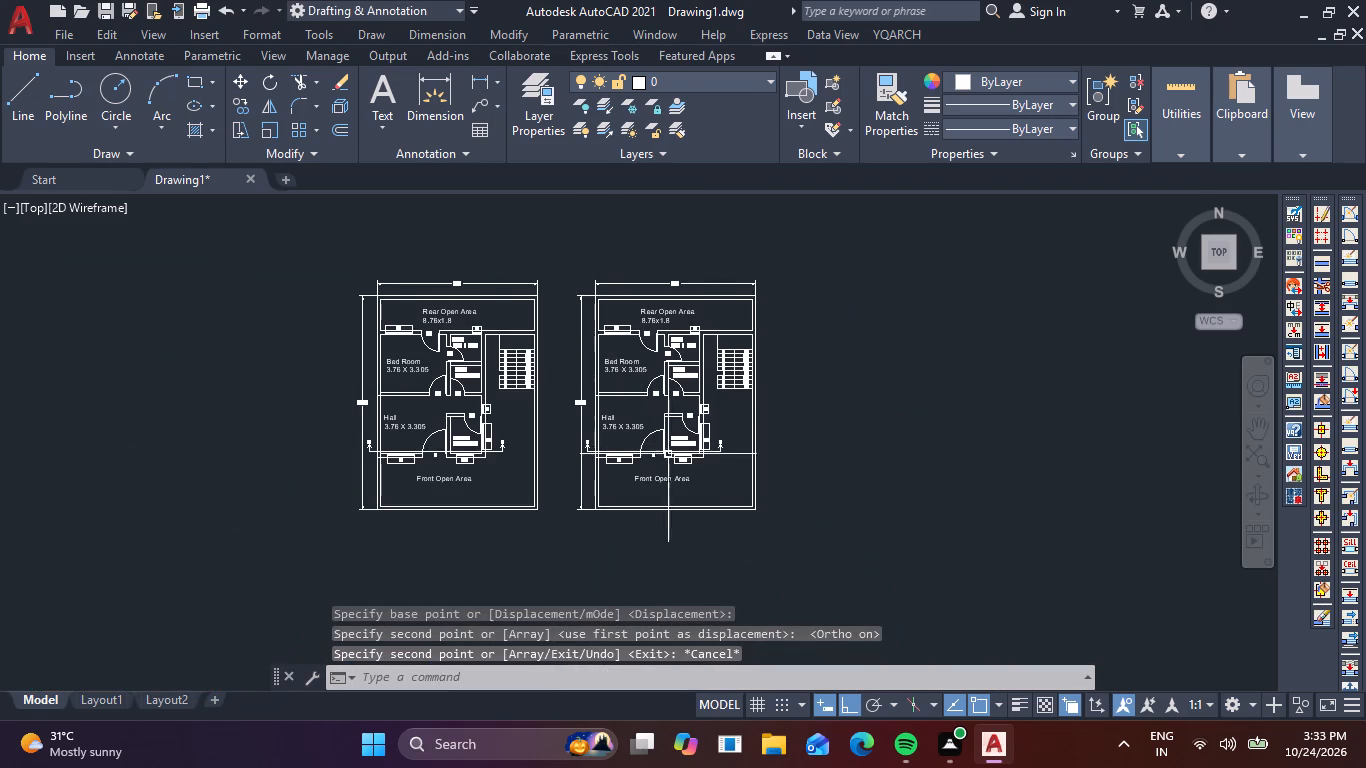
middle_drag(666, 458, 668, 394)
scroll(668, 394, up, 3)
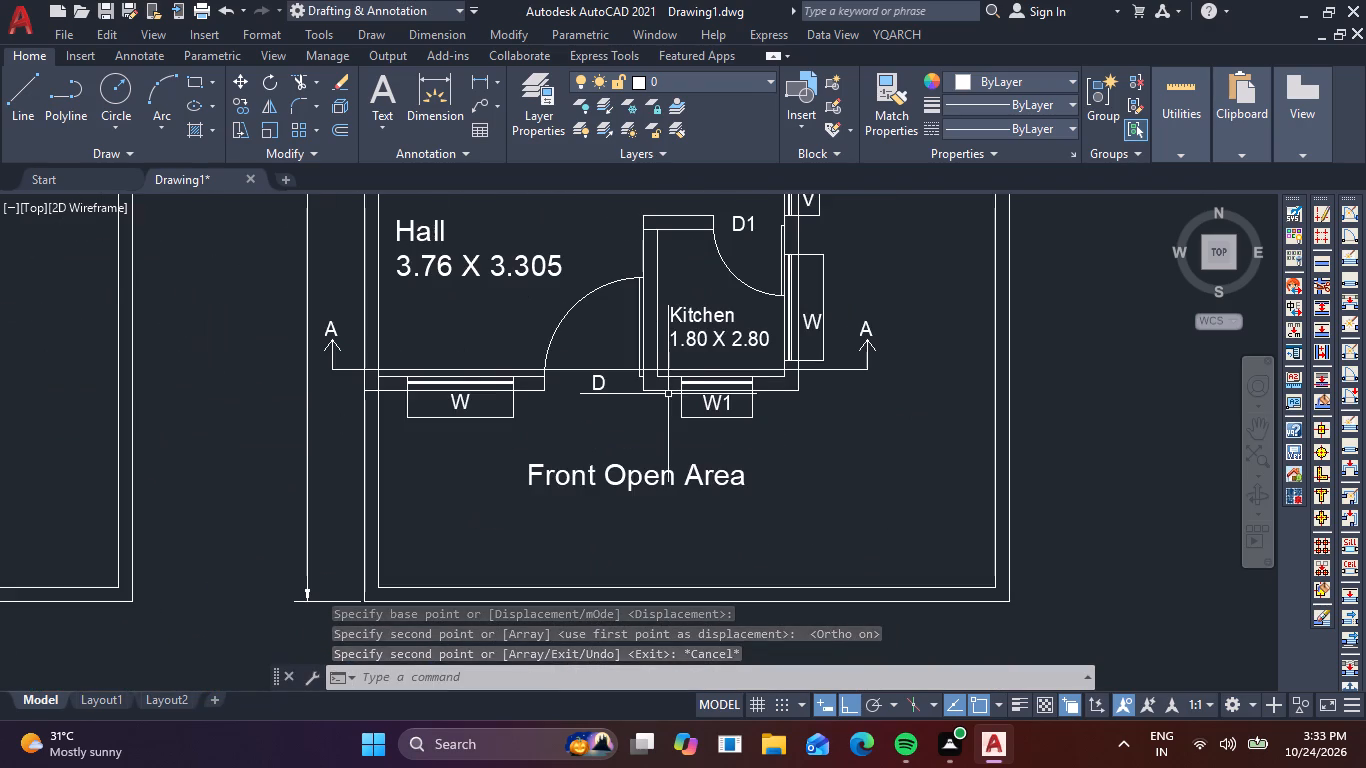
scroll(682, 383, down, 1)
middle_drag(676, 407, 646, 541)
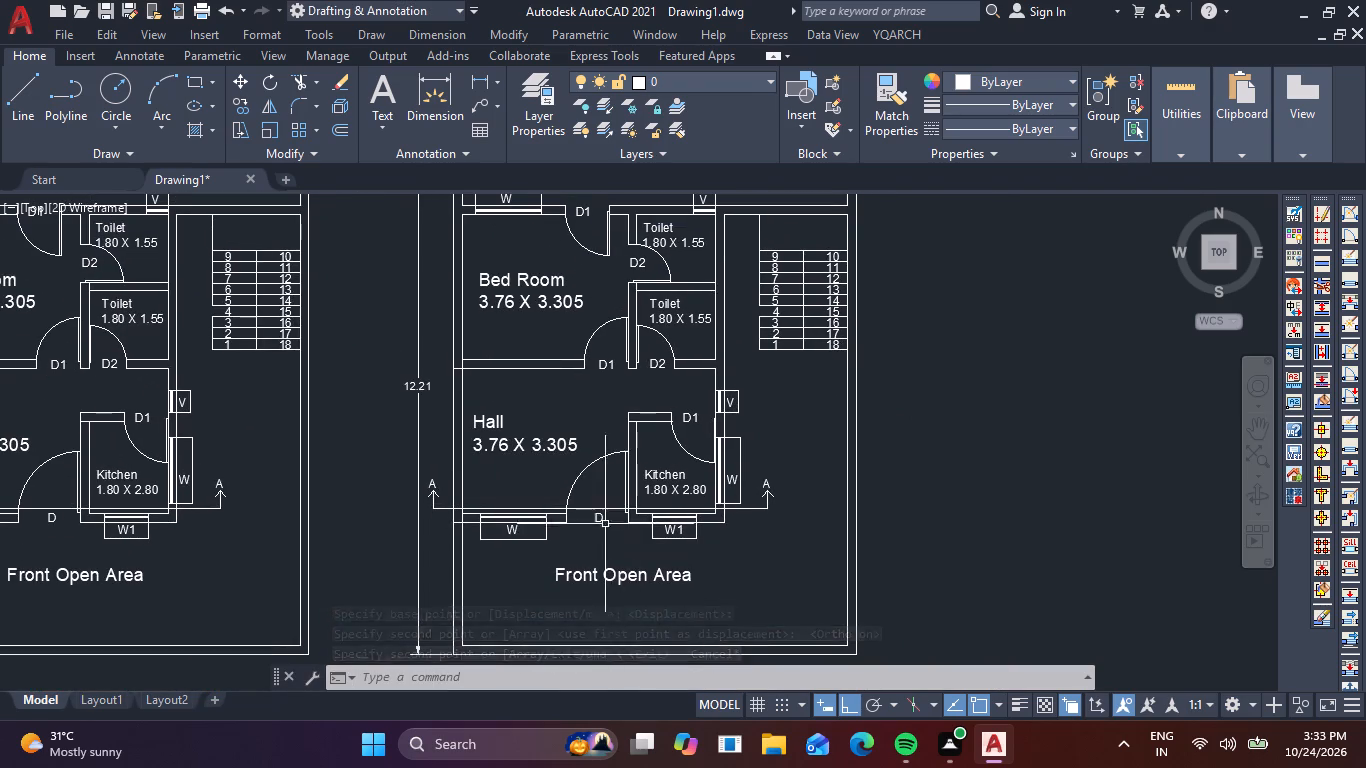
middle_drag(607, 516, 628, 408)
double_click(639, 470)
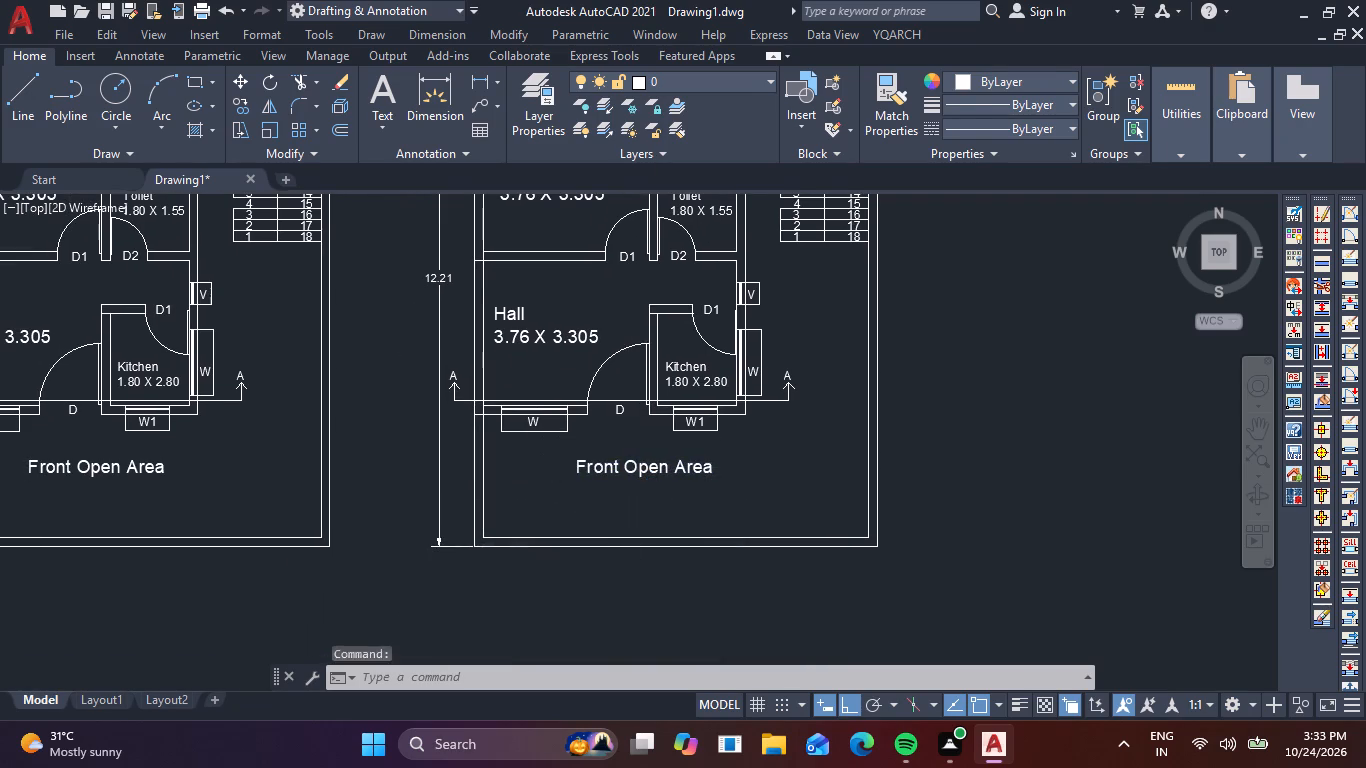
click(712, 469)
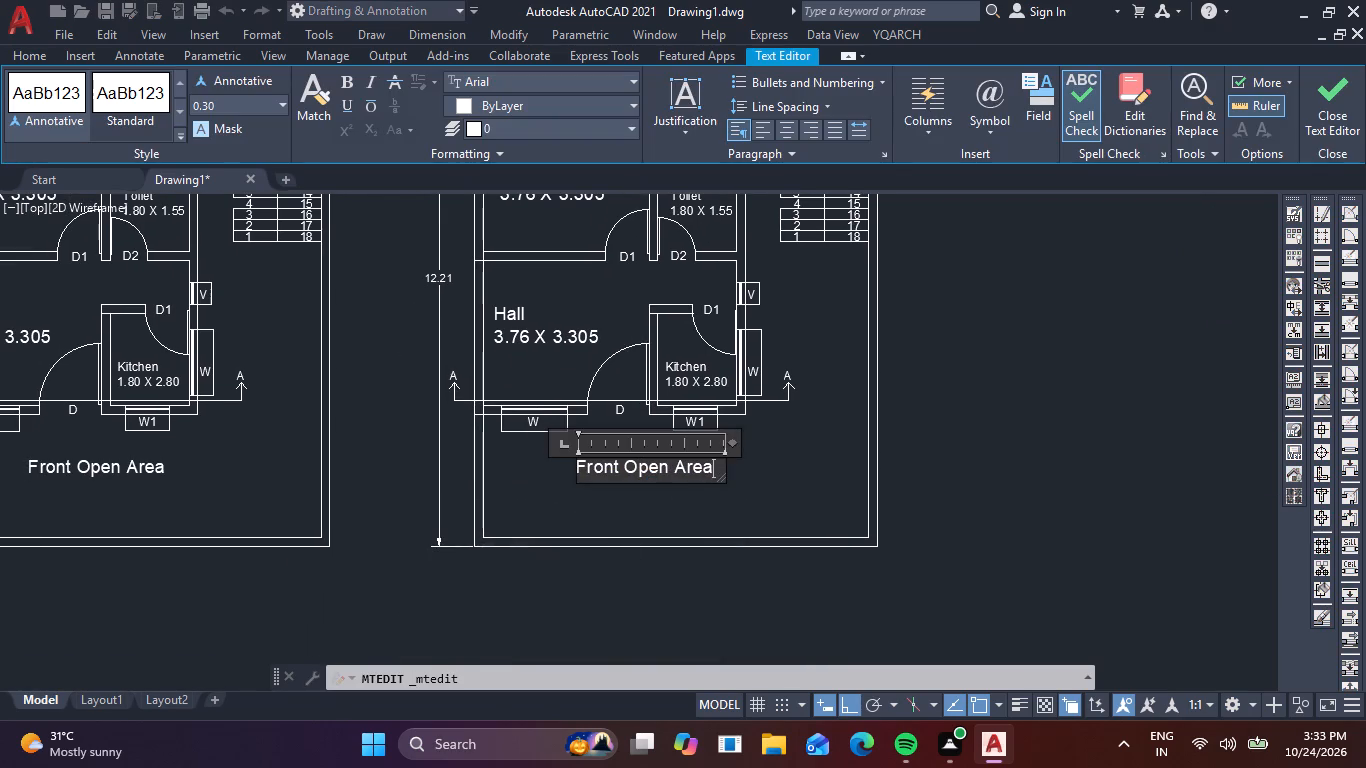
key(Delete)
key(Delete)
key(Delete)
key(Delete)
key(Delete)
key(Delete)
key(Delete)
key(Delete)
key(Delete)
key(Delete)
key(Delete)
key(Delete)
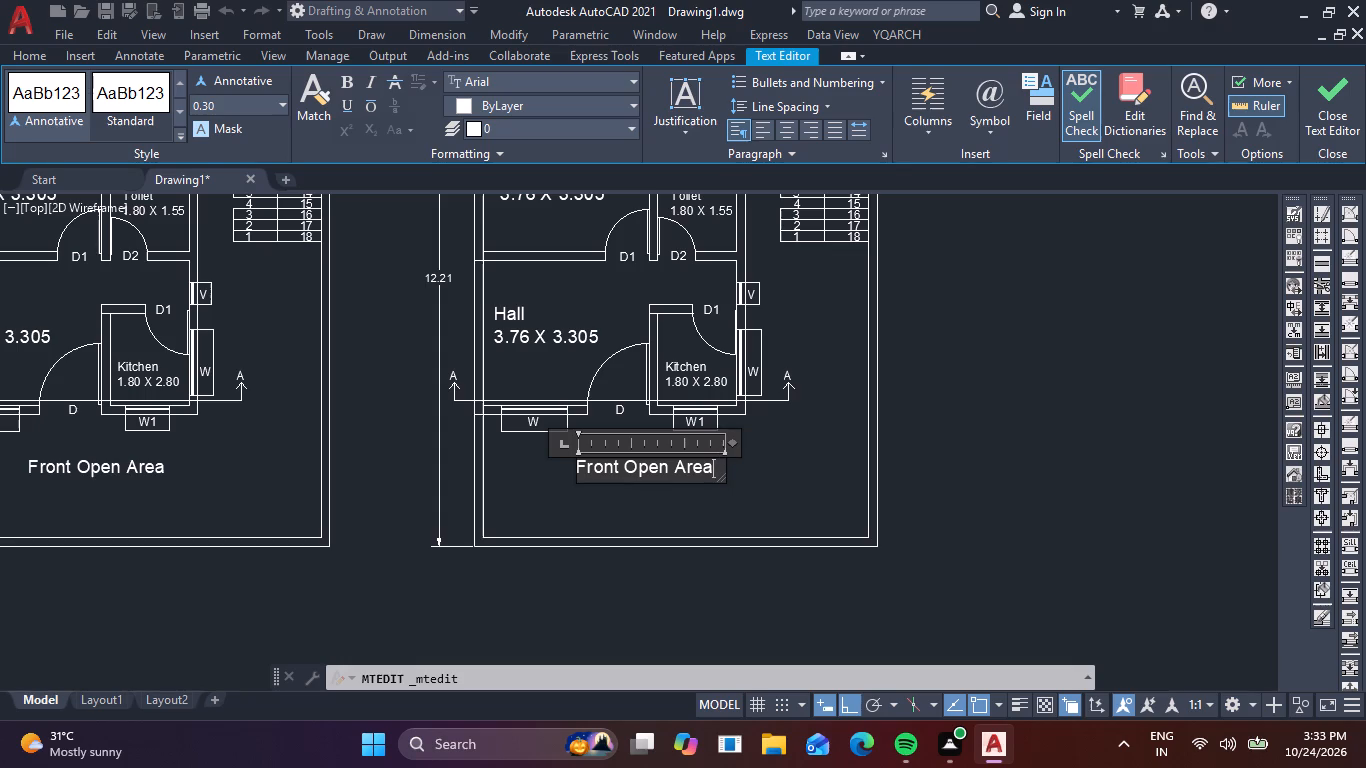
key(BackSpace)
key(BackSpace)
key(BackSpace)
key(BackSpace)
key(BackSpace)
key(BackSpace)
key(BackSpace)
key(BackSpace)
key(BackSpace)
key(BackSpace)
key(BackSpace)
key(BackSpace)
key(BackSpace)
key(BackSpace)
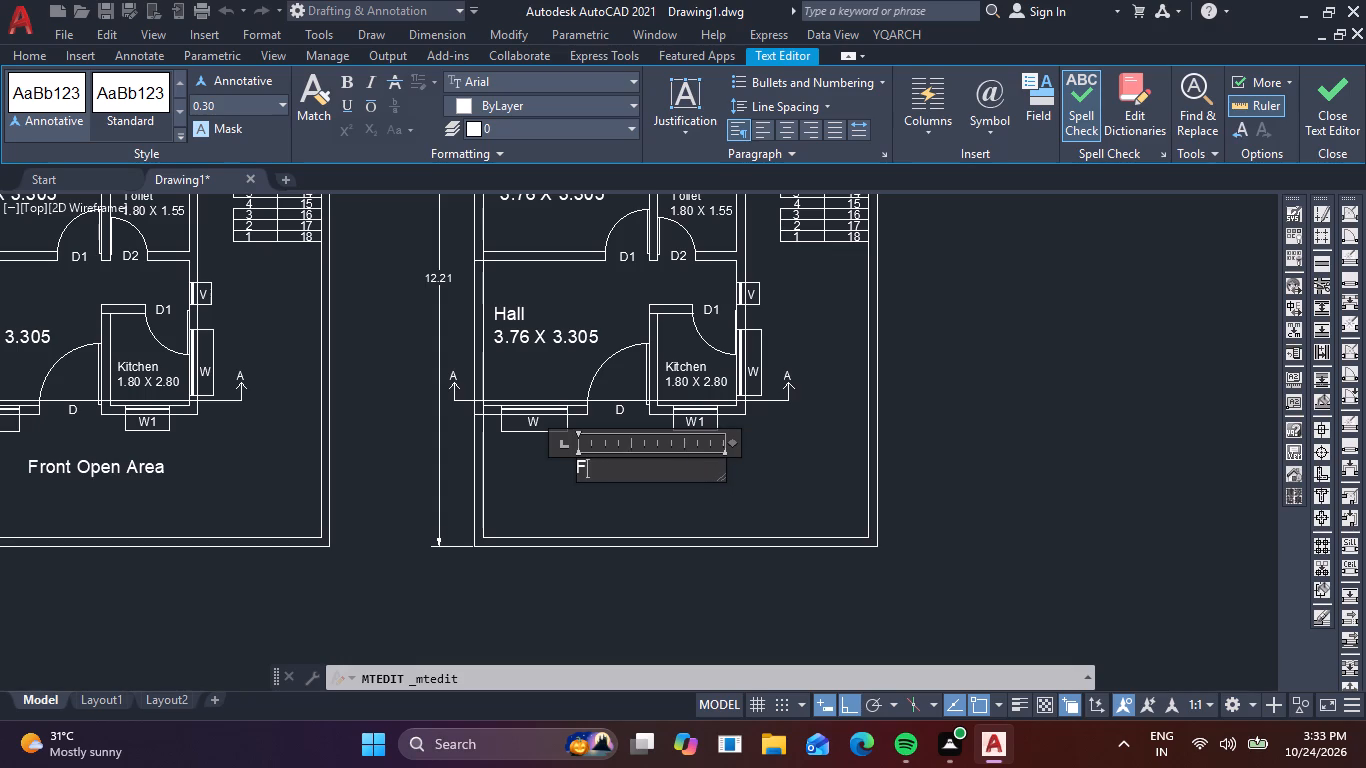
key(BackSpace)
key(shift+f)
text(RO)
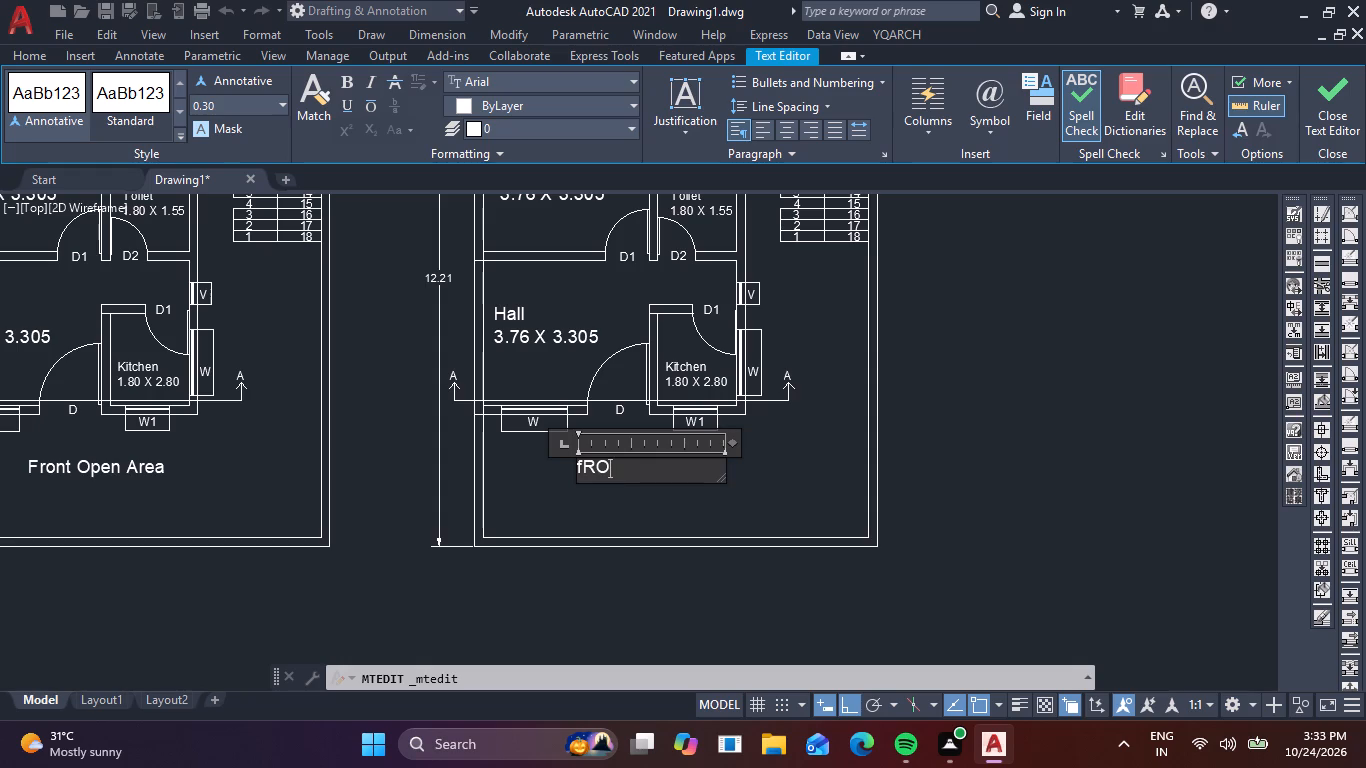
text(NT)
text(Bal)
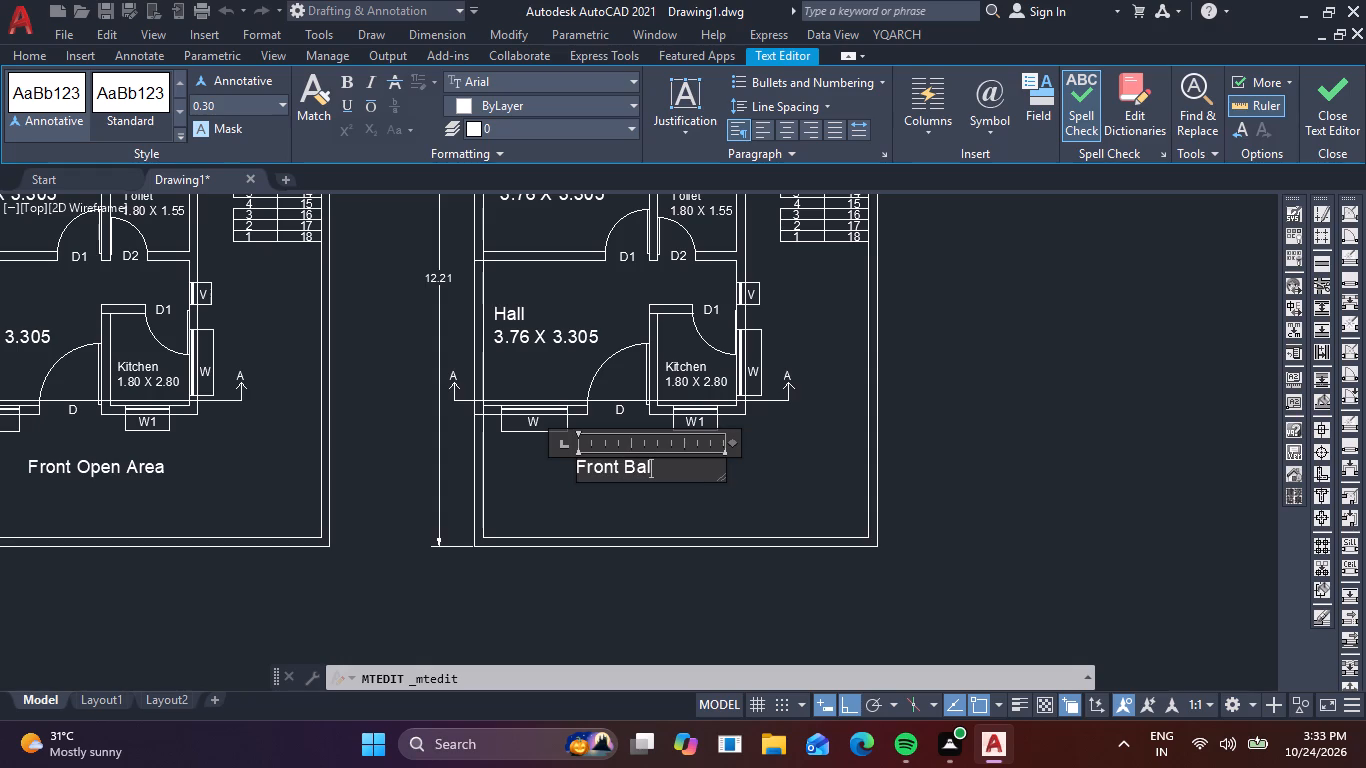
text(con)
key(y)
Add the size "8.76 X 1.0" as a second line under Front Balcony and finish editing the label.
key(Return)
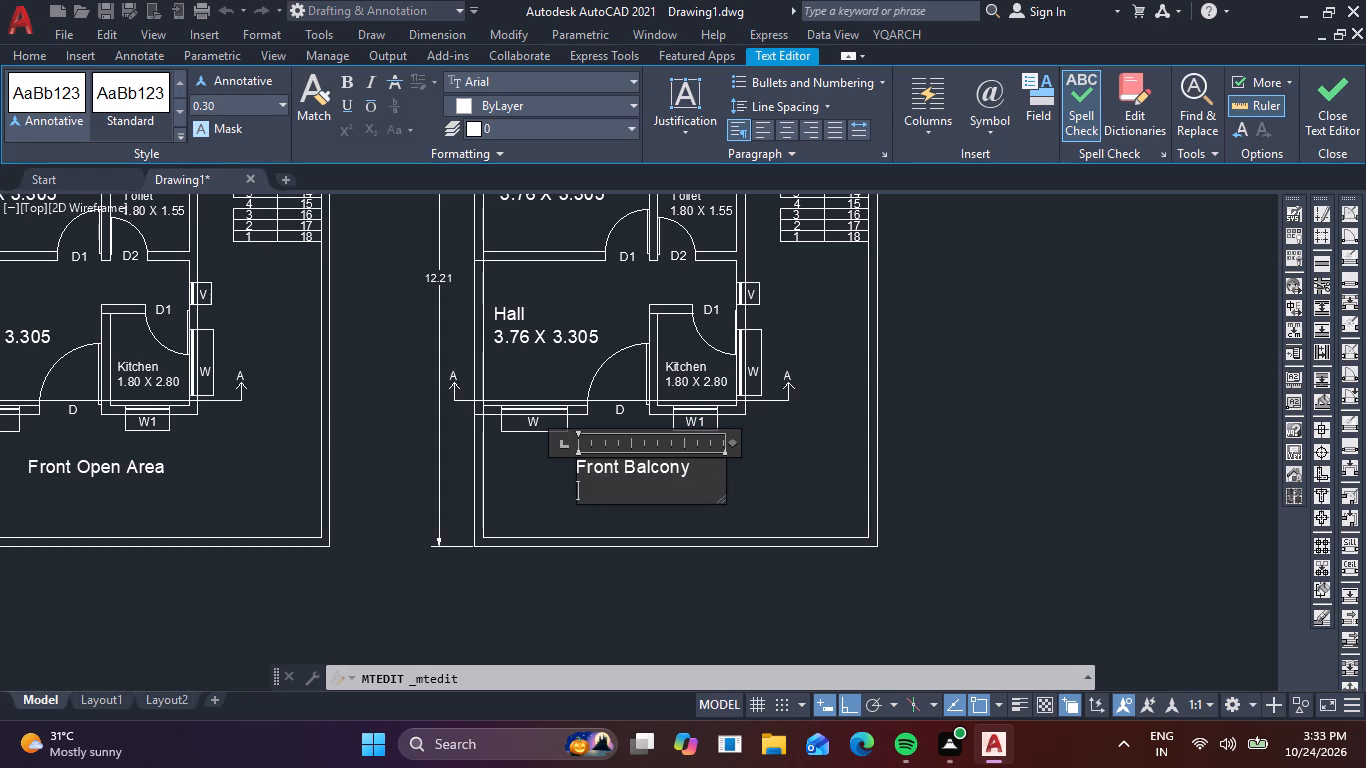
key(8)
key(period)
text(75)
key(BackSpace)
key(6)
key(space)
key(shift+x)
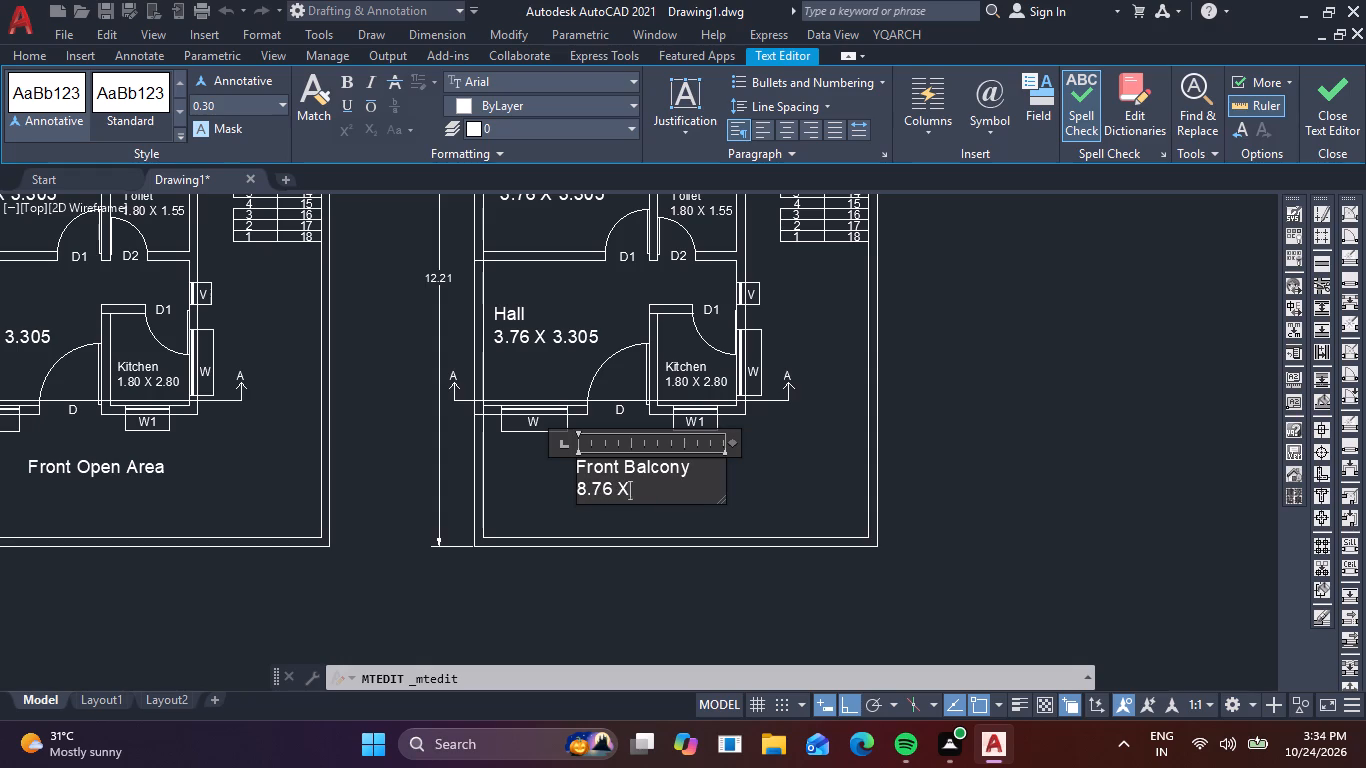
key(space)
text(1.0)
click(773, 457)
Replace the Rear Open Area label and its size line in the copied plan with "Rear Balcony".
scroll(773, 457, down, 1)
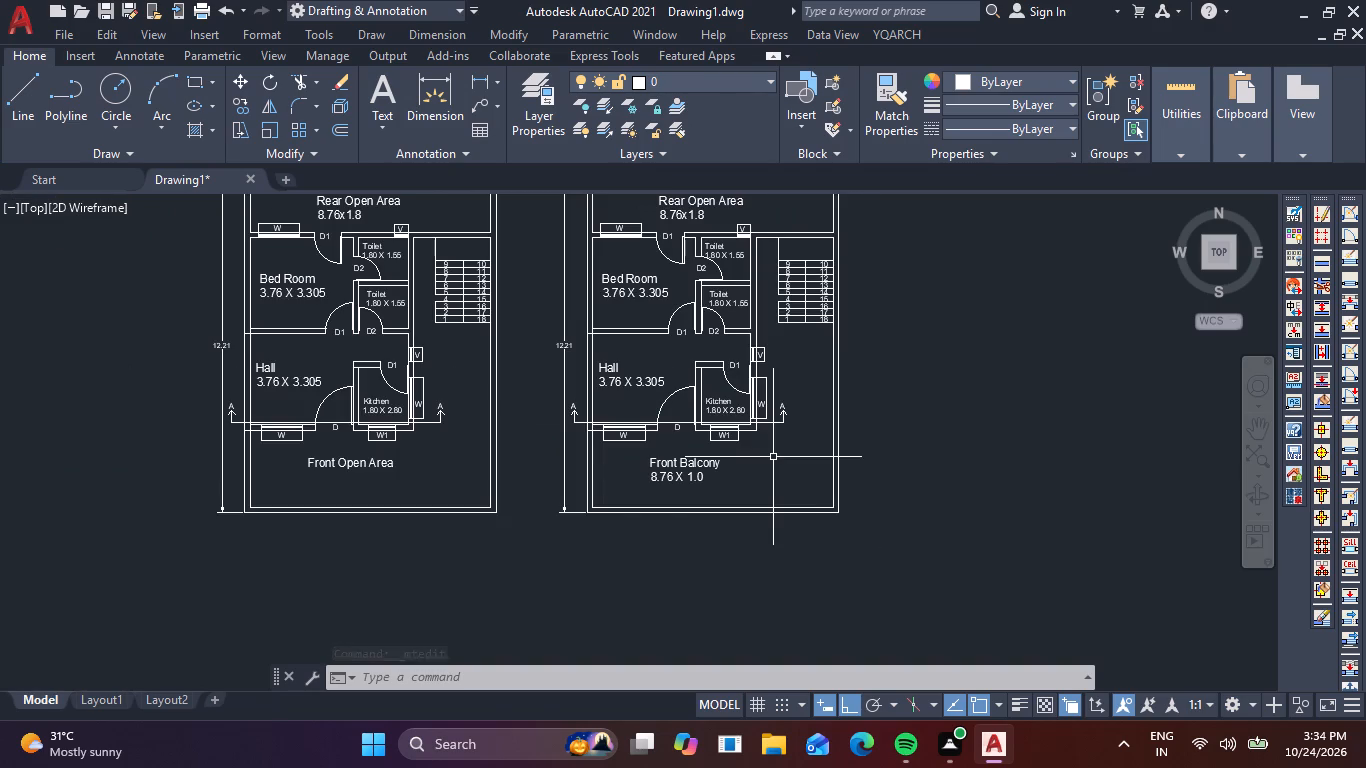
middle_drag(634, 428, 614, 736)
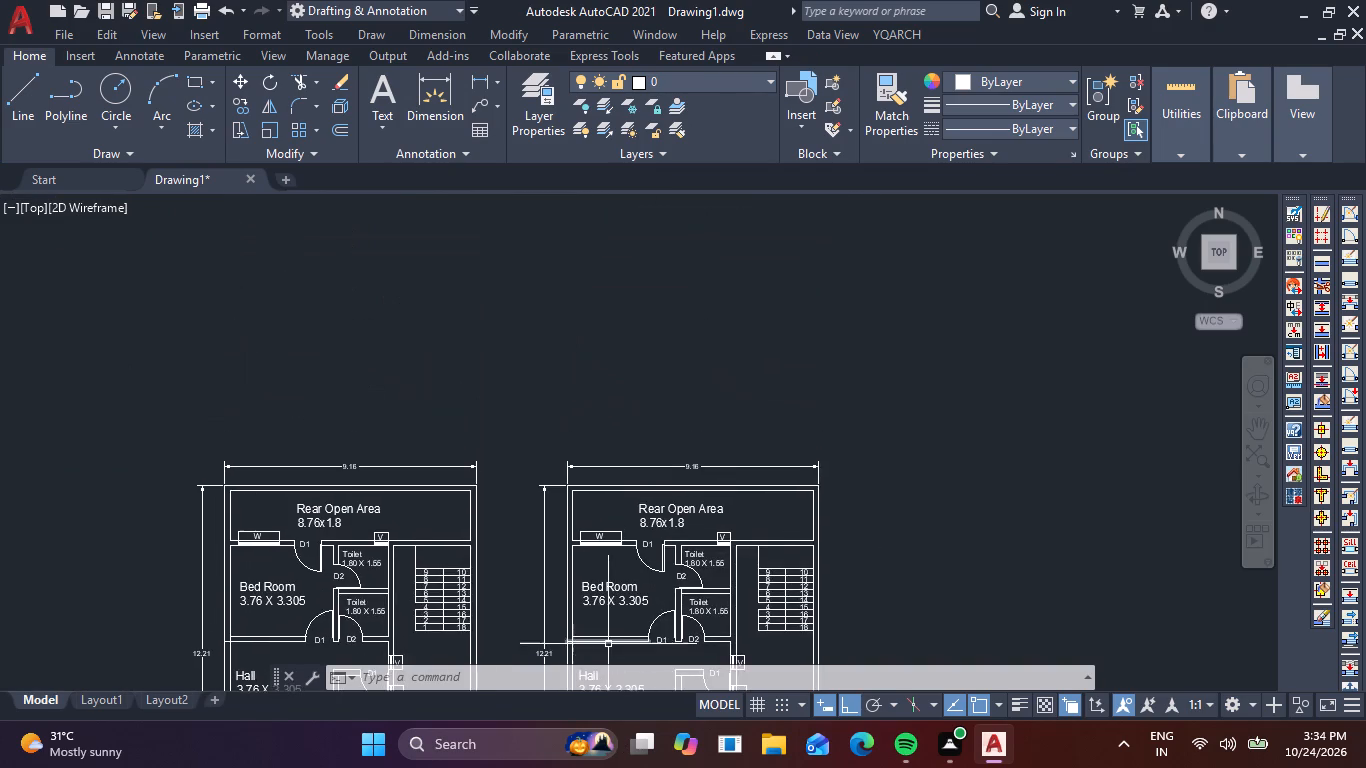
middle_drag(608, 644, 571, 679)
scroll(593, 613, up, 2)
double_click(710, 488)
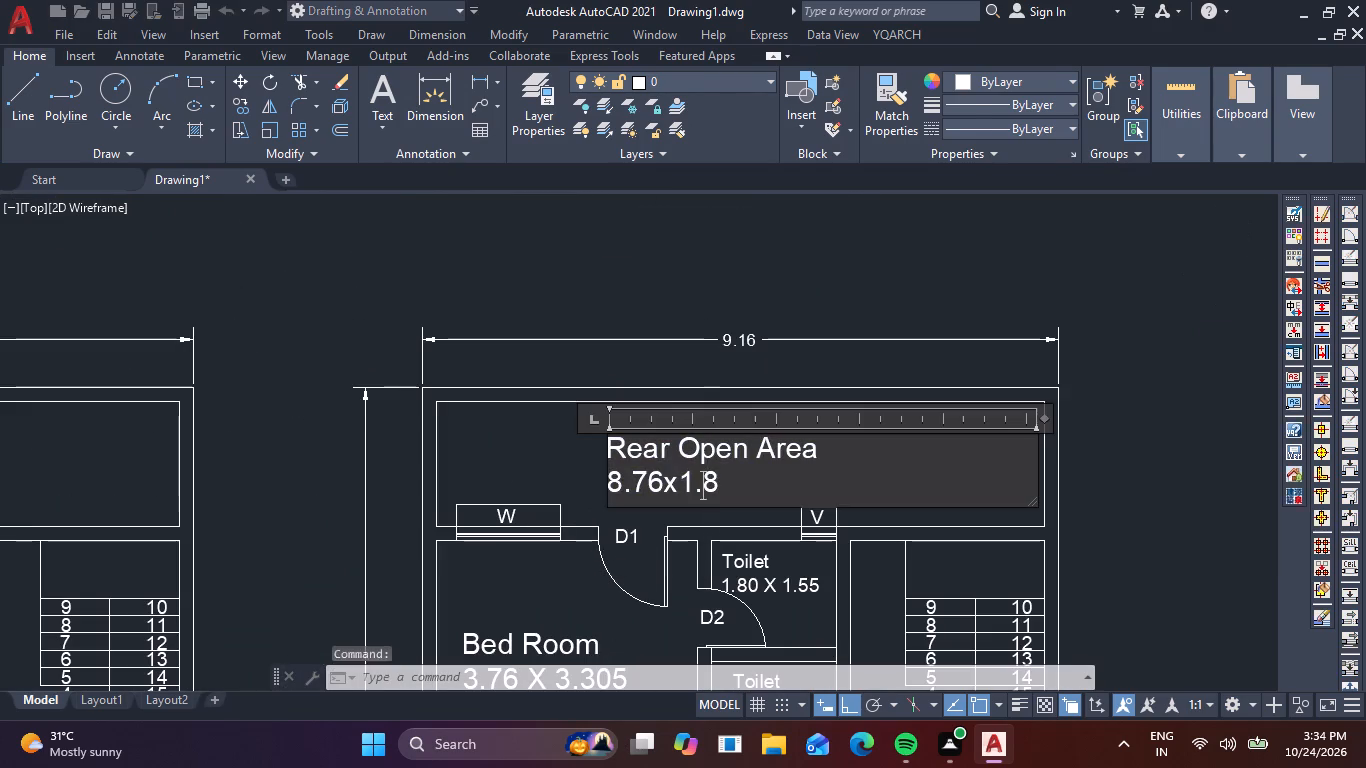
click(772, 490)
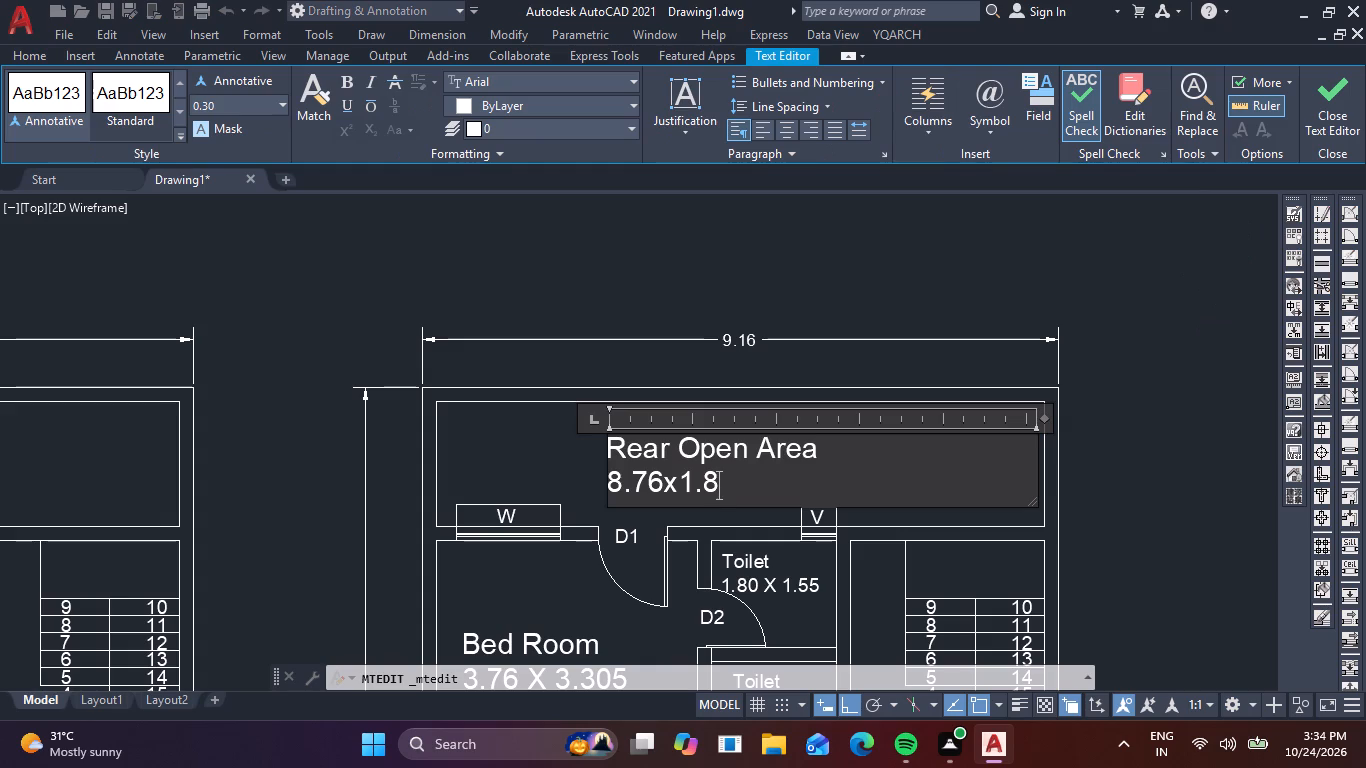
key(BackSpace)
key(BackSpace)
key(BackSpace)
key(BackSpace)
key(BackSpace)
key(BackSpace)
key(BackSpace)
key(BackSpace)
key(BackSpace)
key(BackSpace)
key(BackSpace)
key(BackSpace)
key(BackSpace)
key(BackSpace)
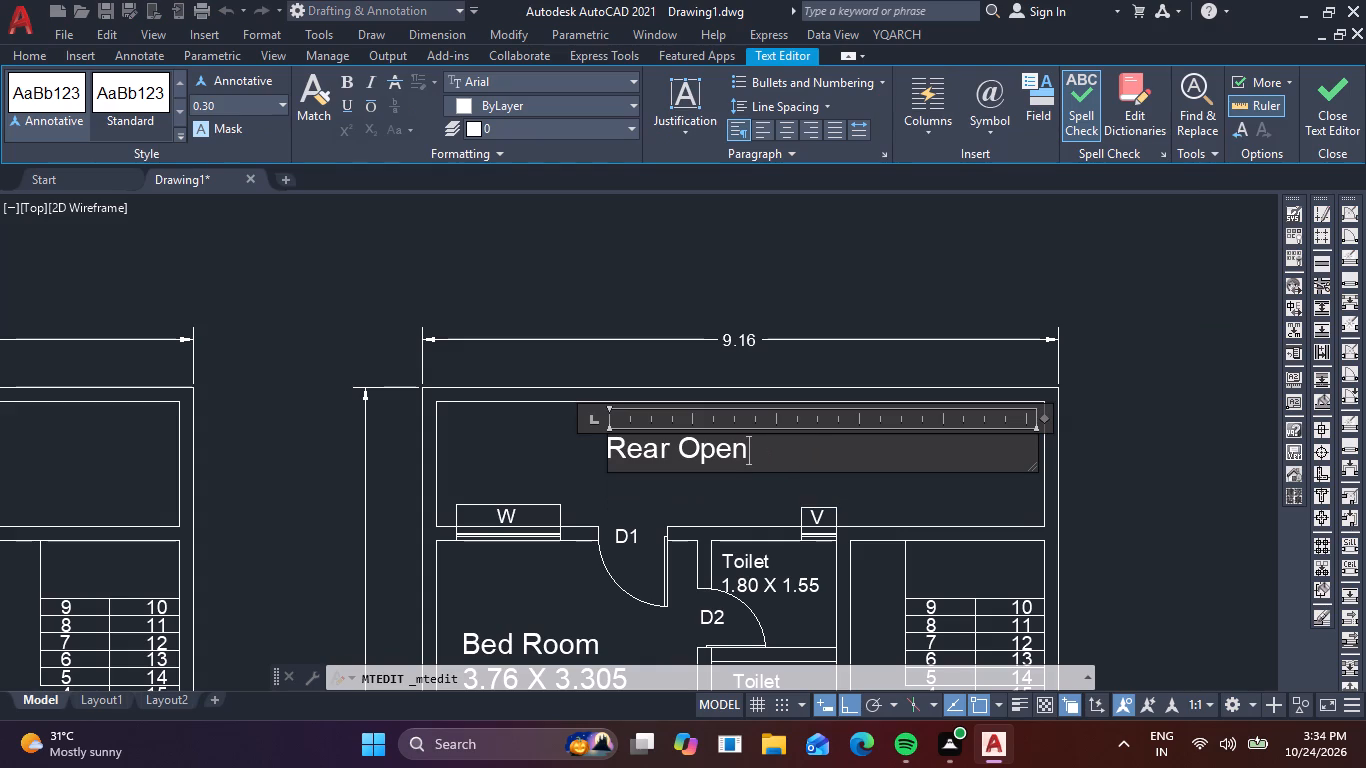
key(BackSpace)
key(BackSpace)
key(BackSpace)
key(BackSpace)
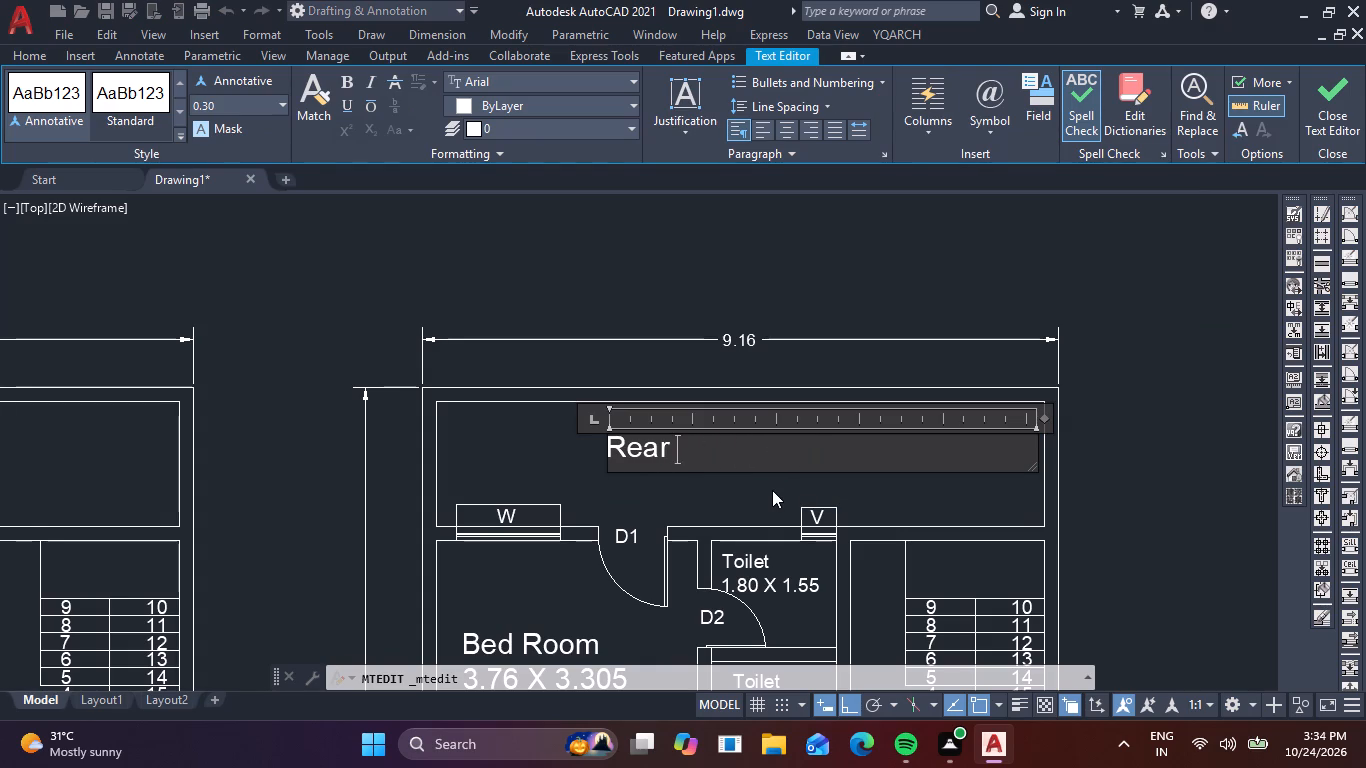
key(shift+b)
key(a)
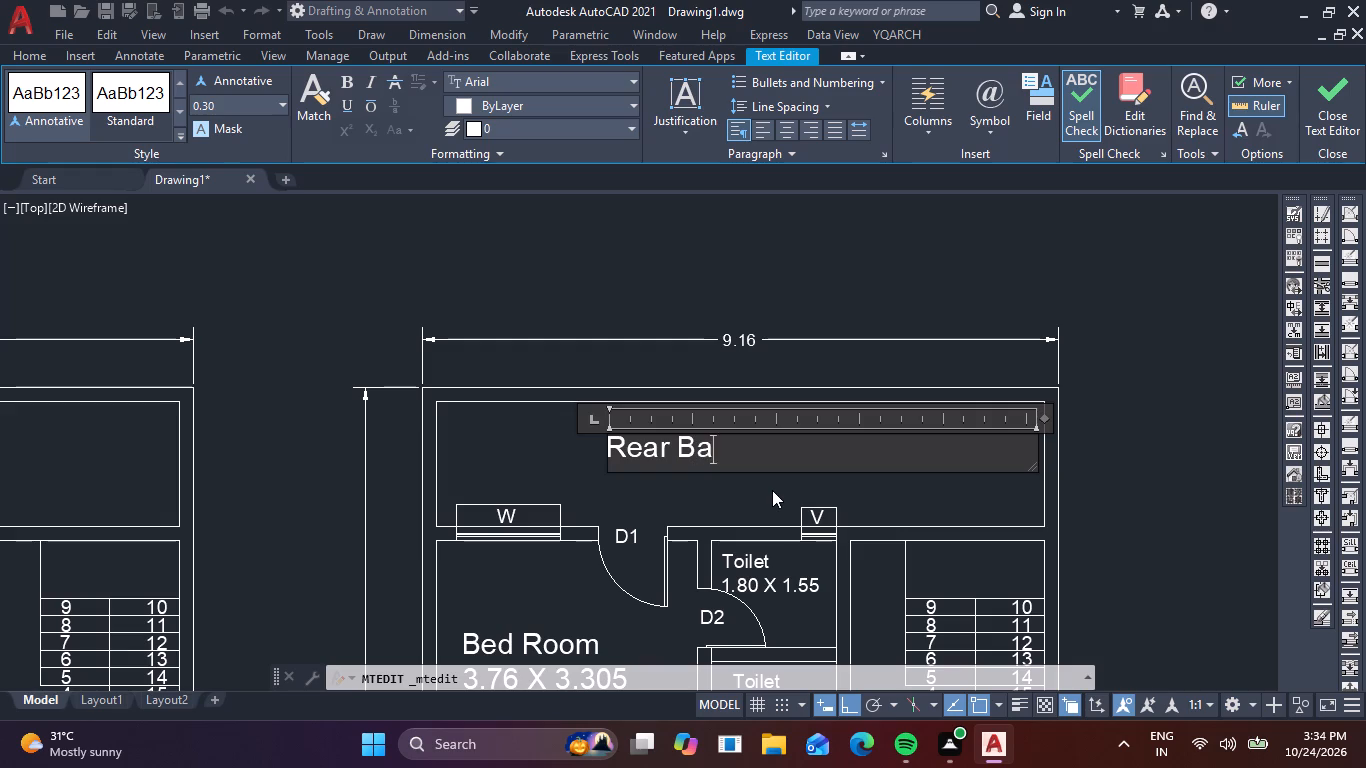
text(lcony)
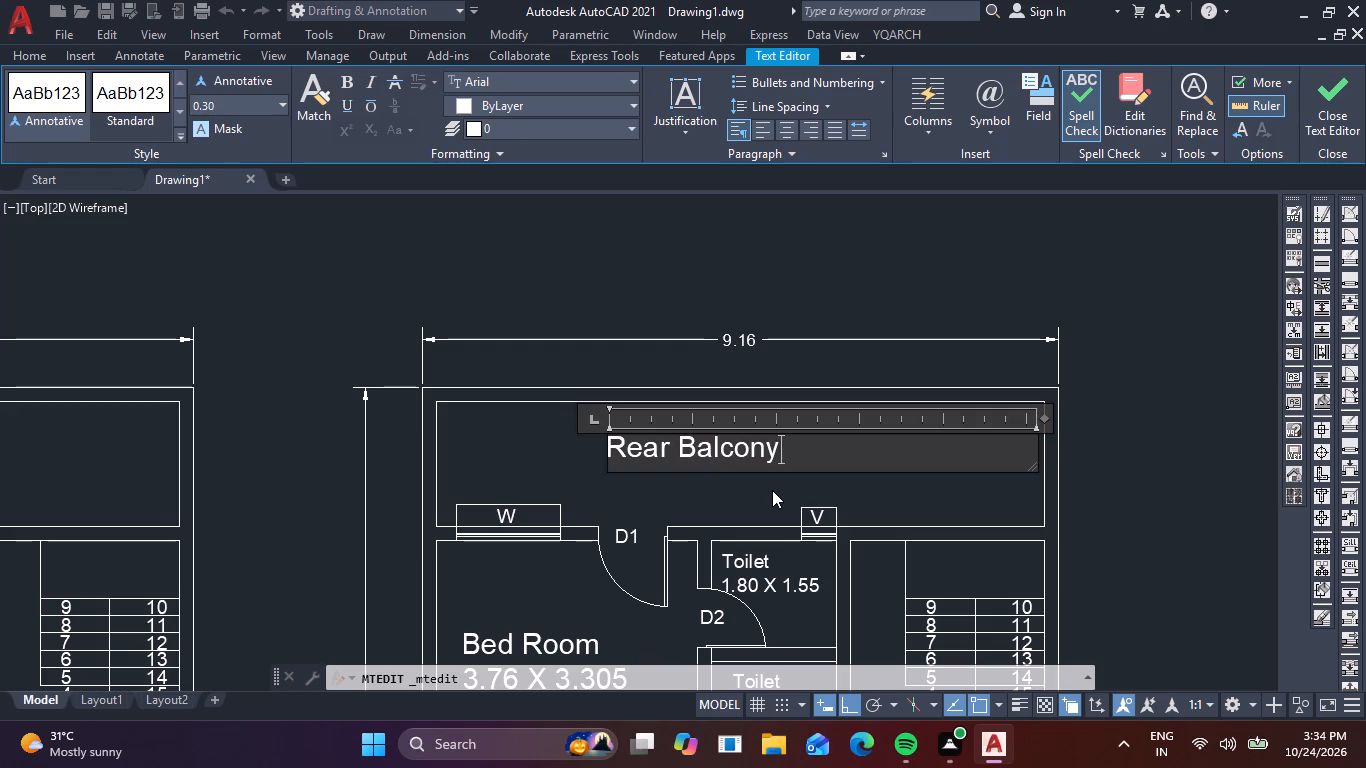
Add the size "8.76 X 1.0" as a second line under Rear Balcony and finish editing the label.
key(Return)
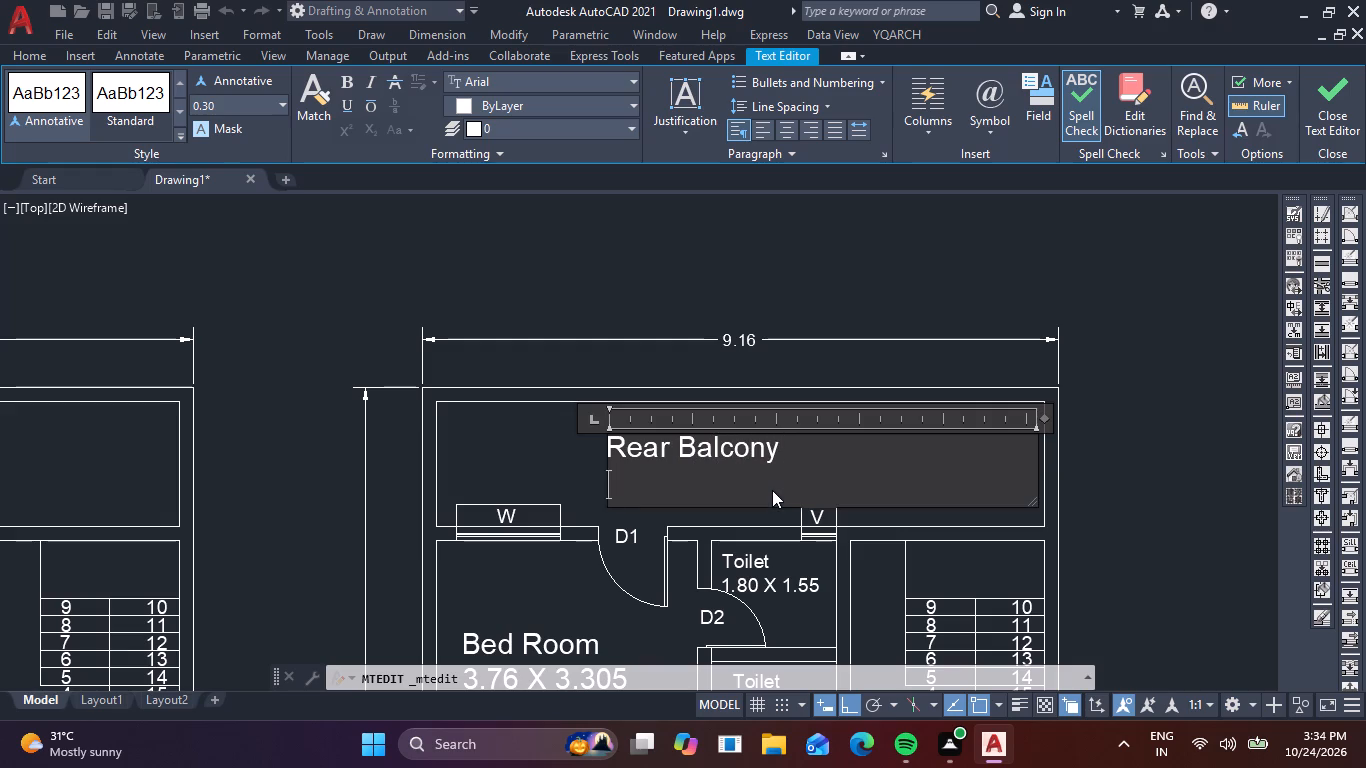
key(8)
key(period)
text(76)
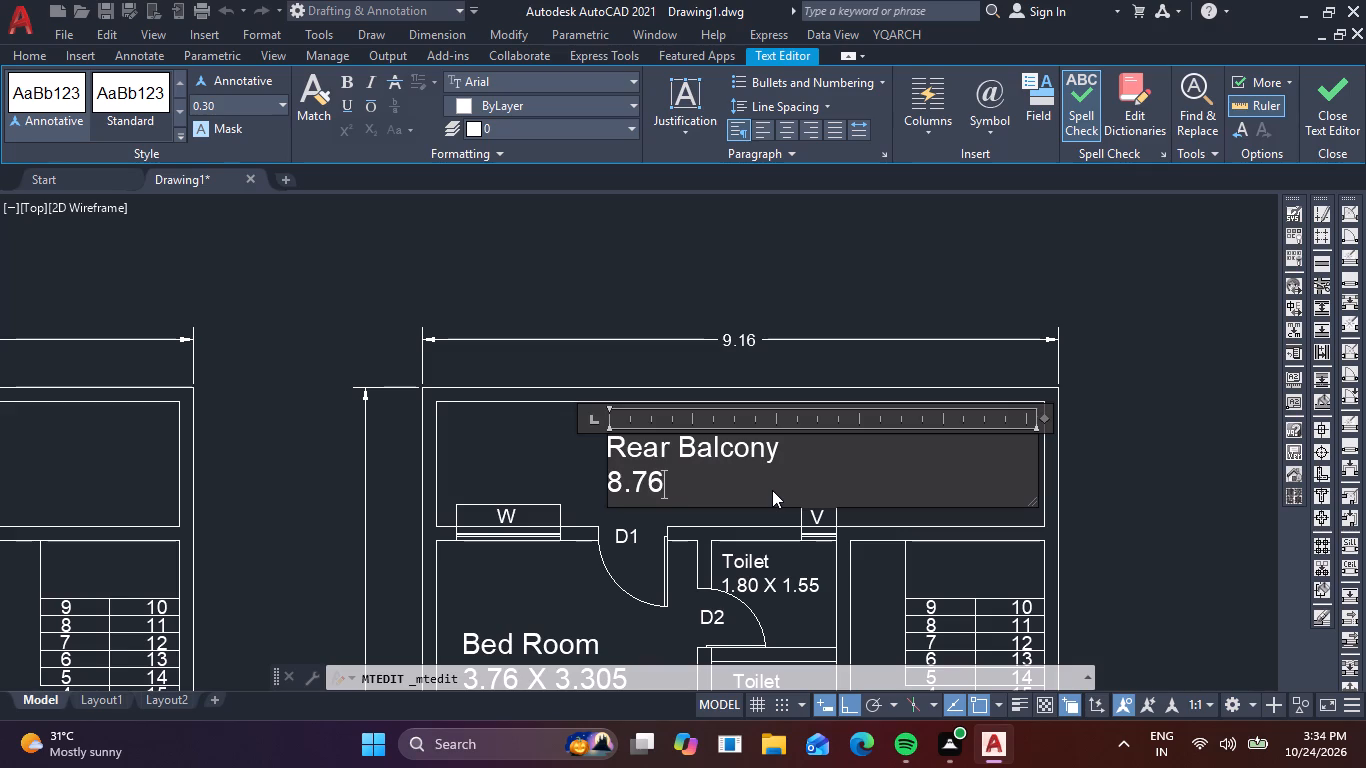
key(space)
text(X)
key(space)
text(1.0)
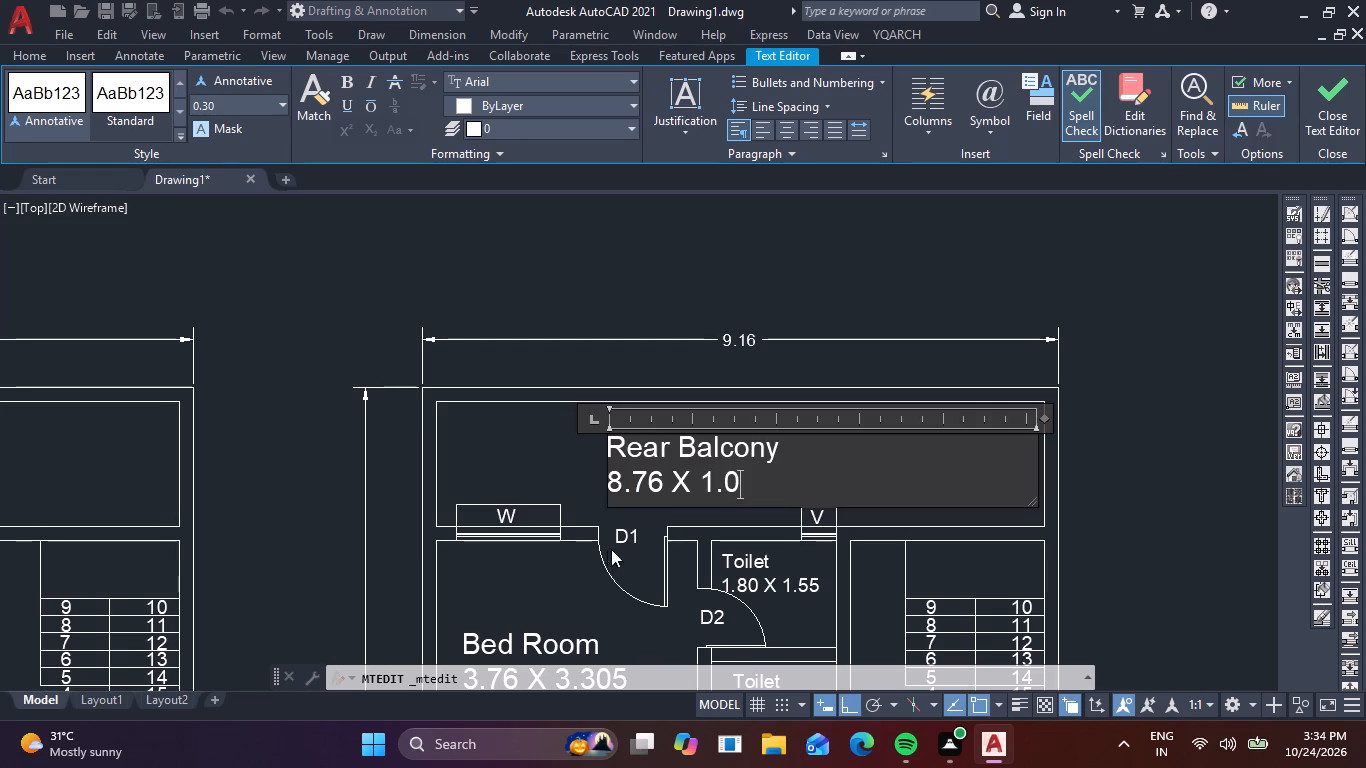
click(503, 601)
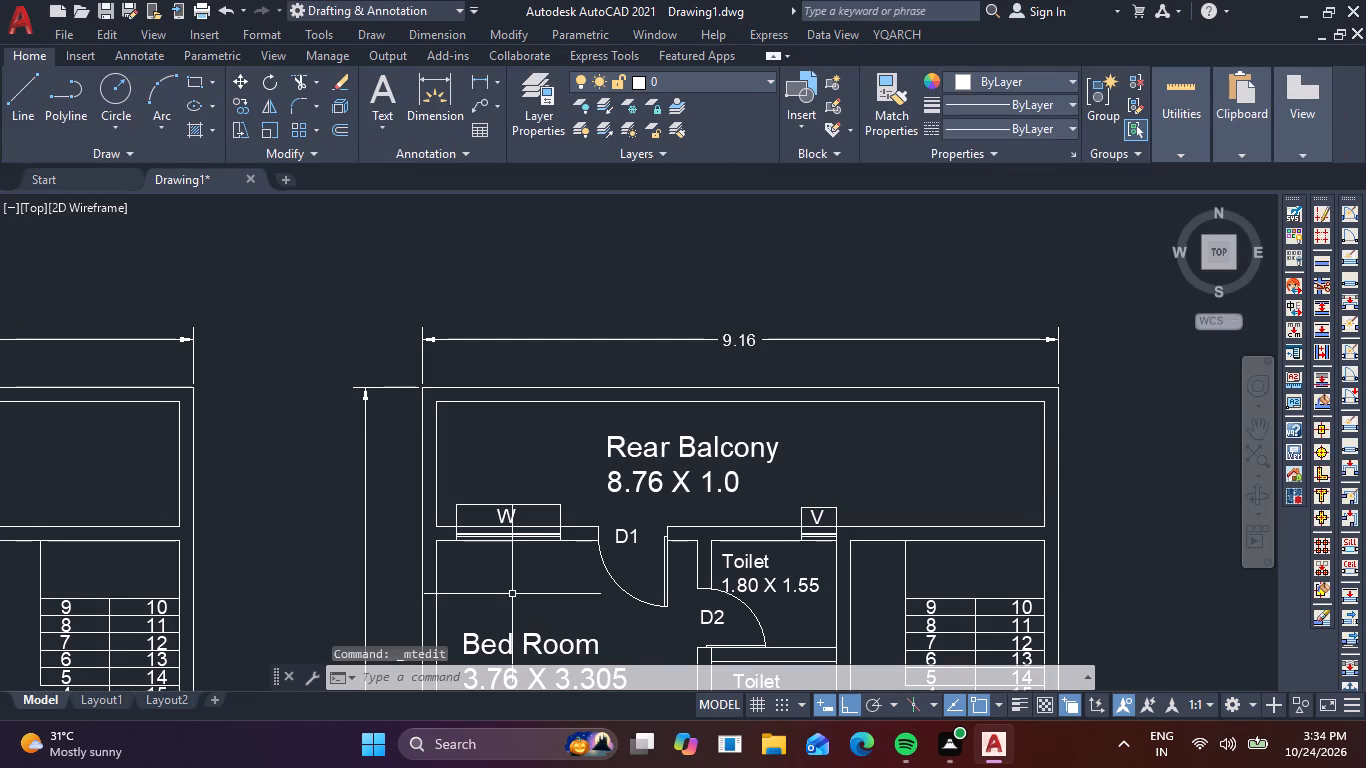
Draw a horizontal line across the rear balcony from the midpoint of its inner left wall to the inner right wall.
text(l)
key(space)
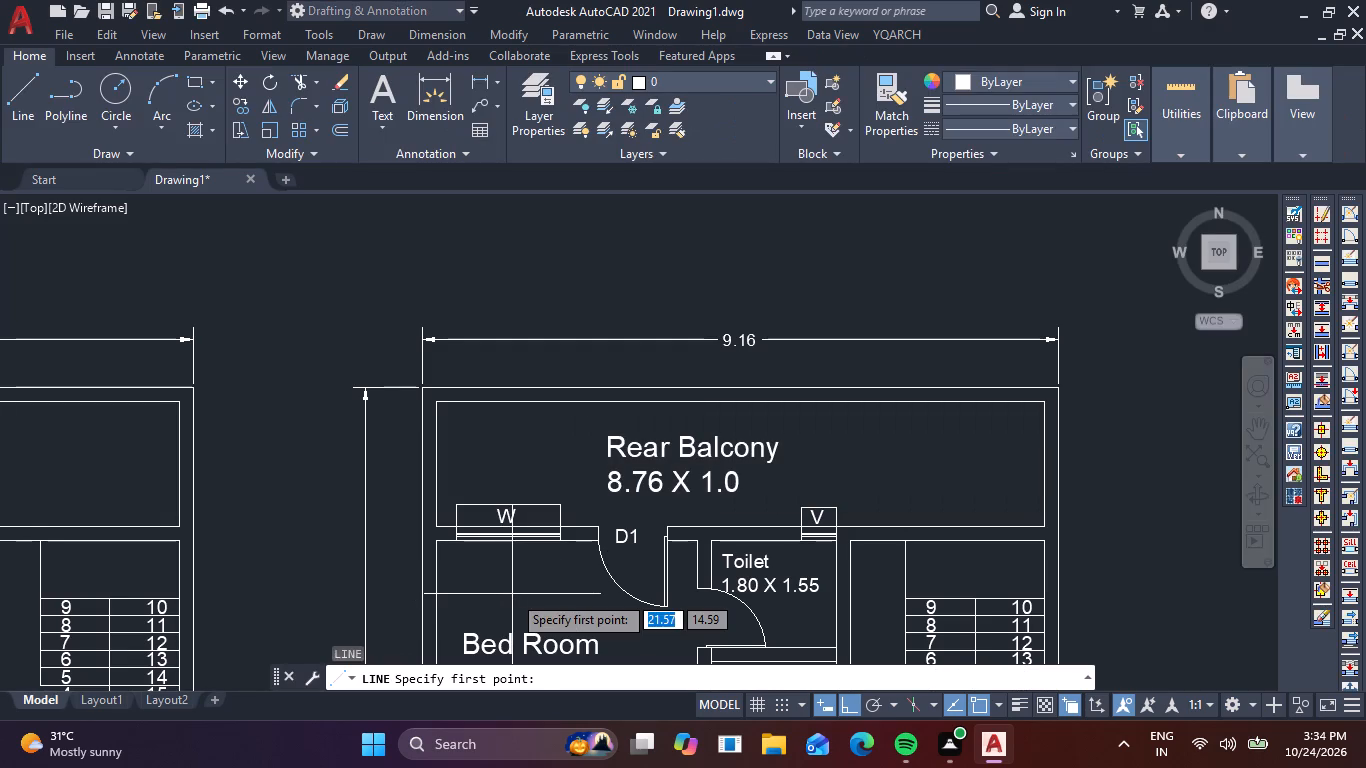
click(438, 463)
click(1042, 461)
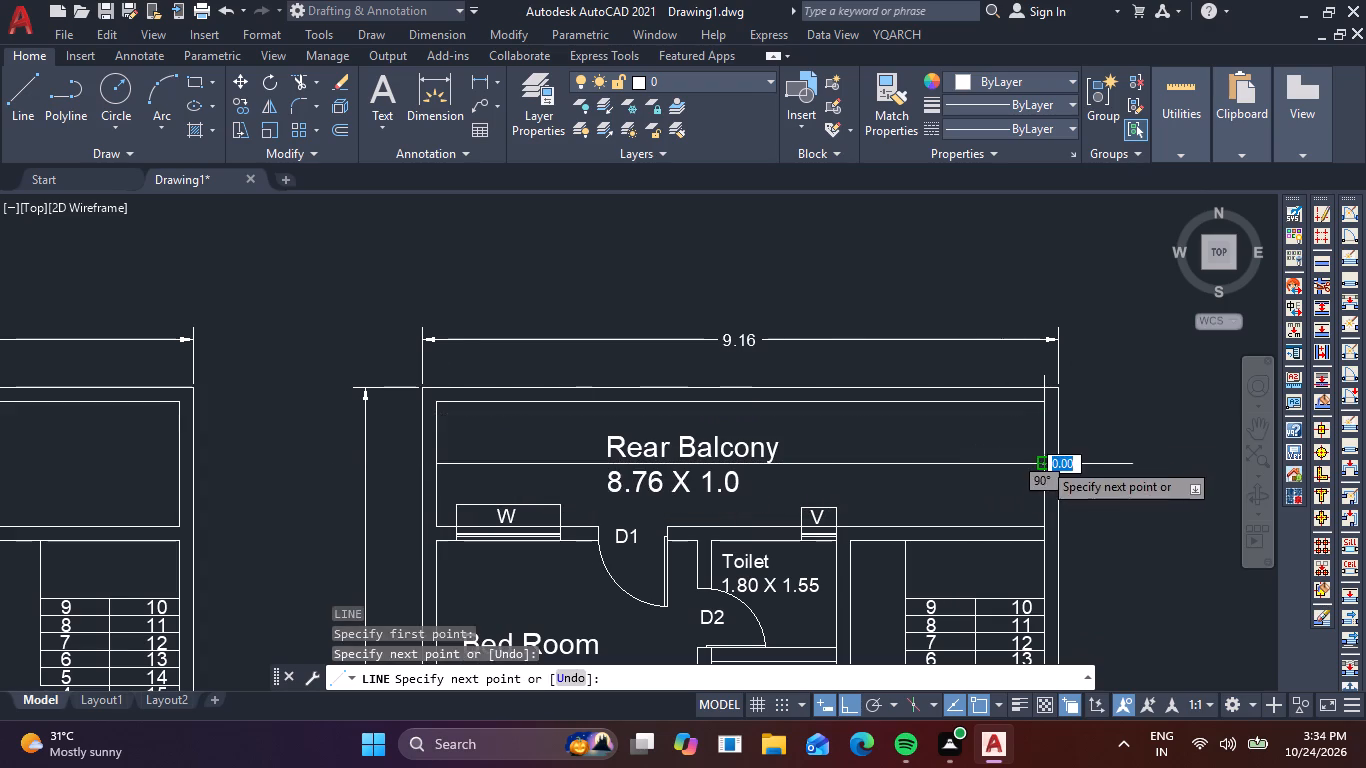
key(Escape)
Copy the Front Open Area label of the original plan straight down, about 2.74 units, to below the plan's bottom wall.
scroll(1026, 469, down, 2)
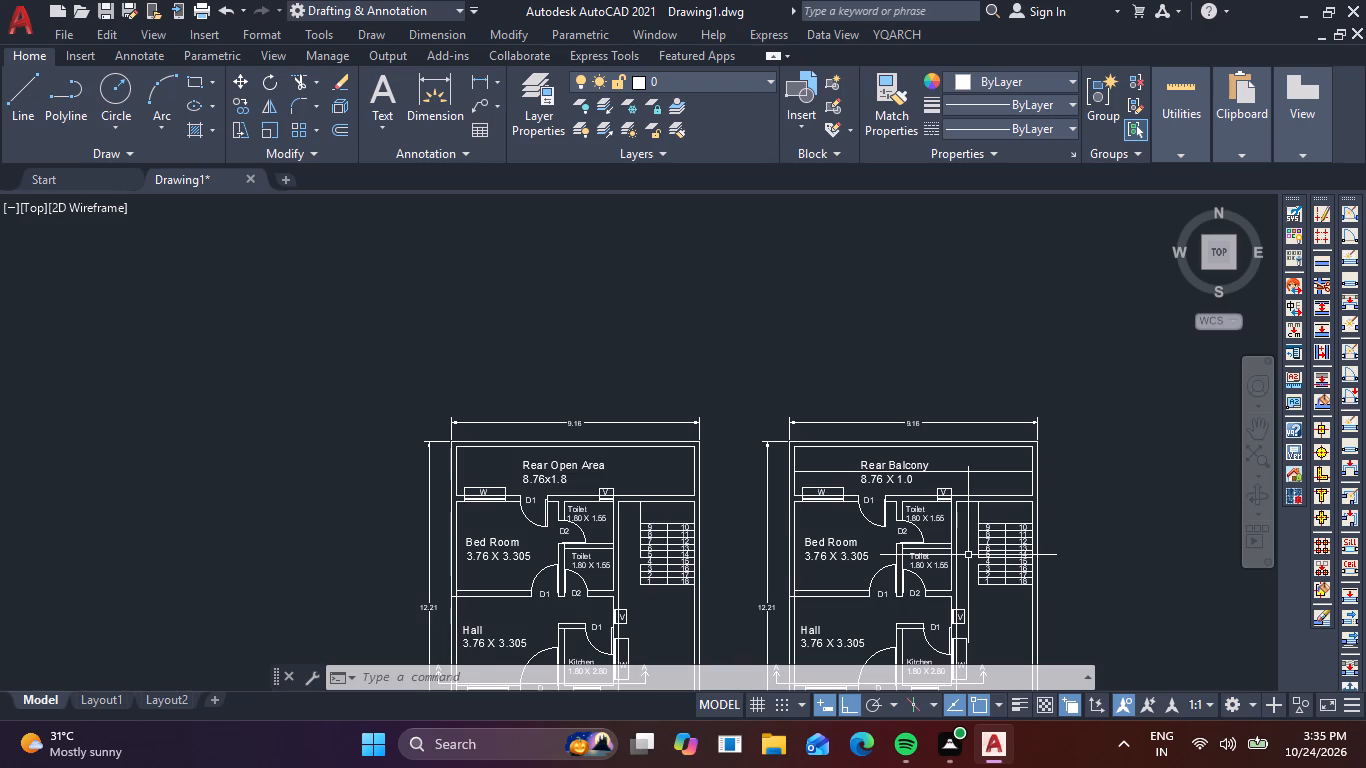
scroll(546, 577, down, 2)
middle_drag(553, 583, 525, 443)
scroll(500, 515, up, 1)
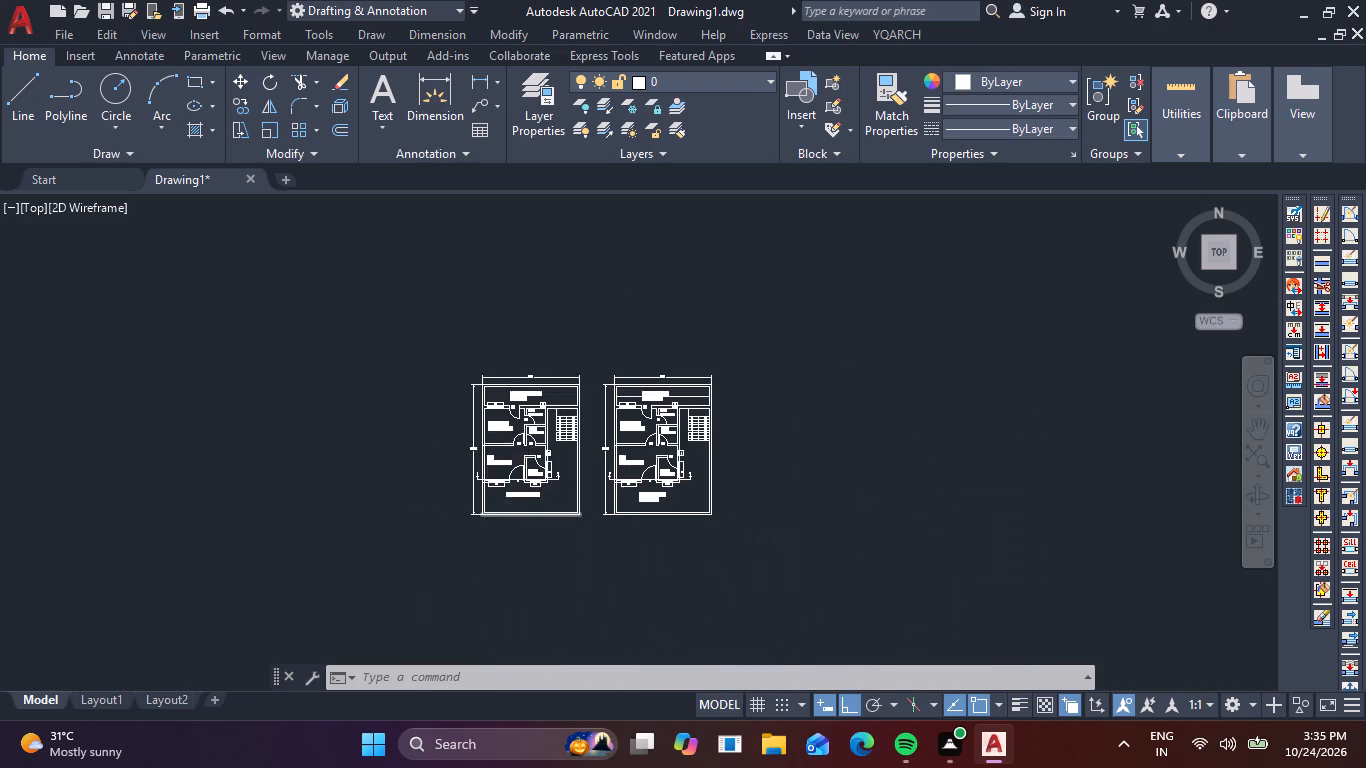
scroll(500, 515, up, 3)
click(591, 405)
text(co)
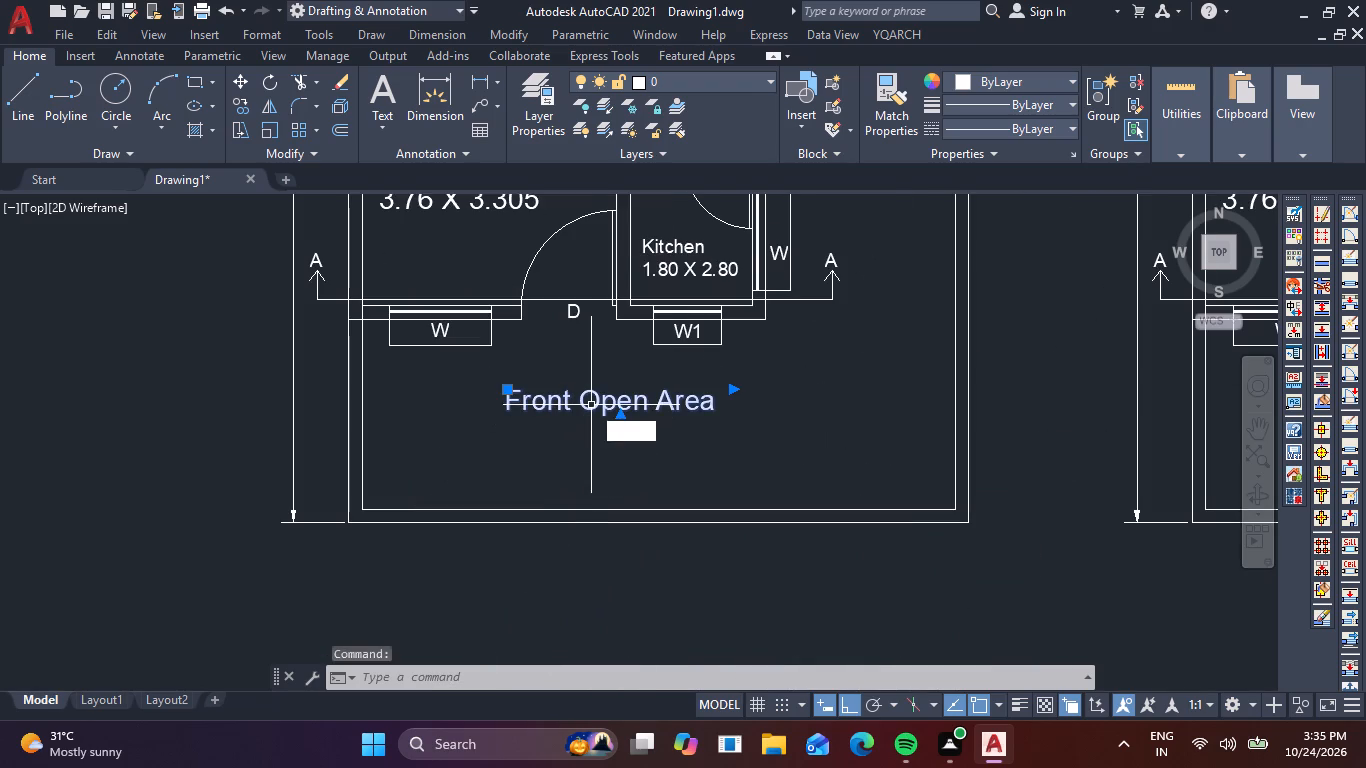
key(space)
click(591, 405)
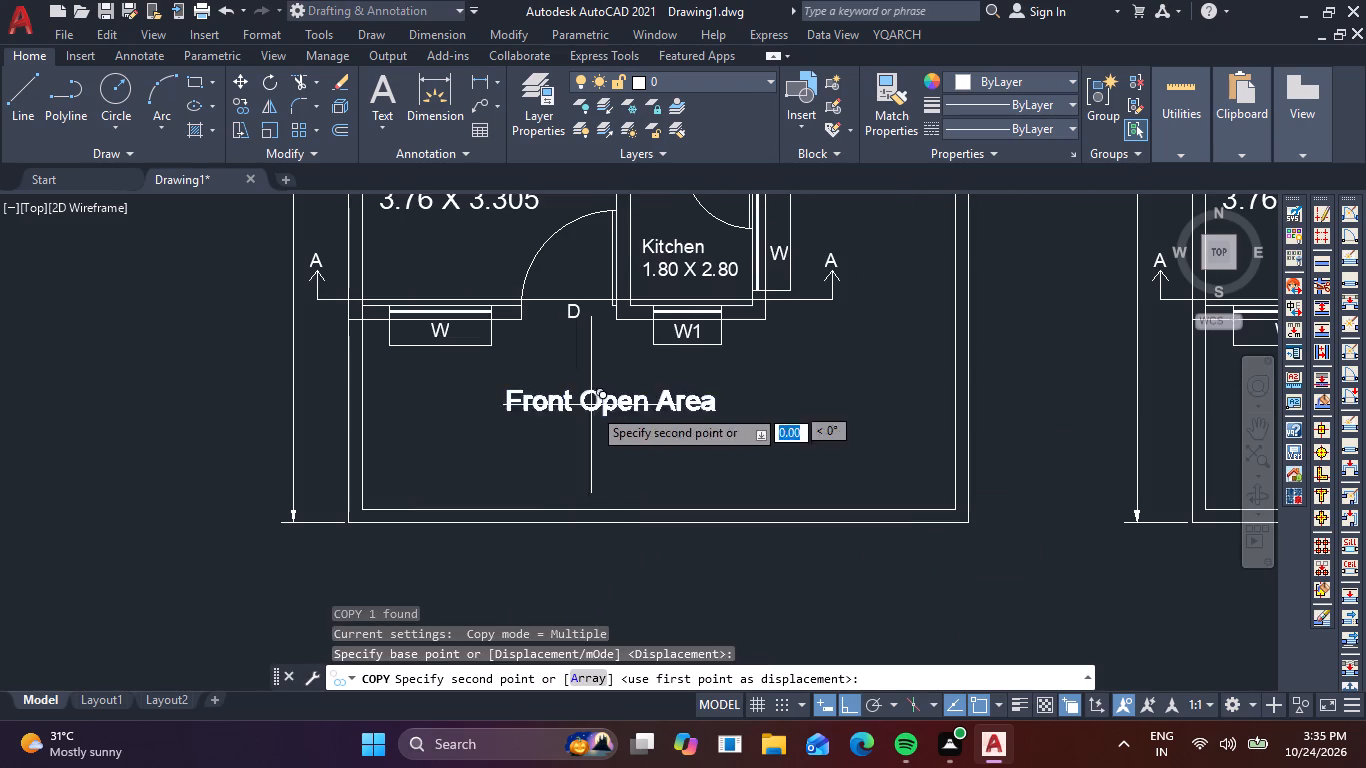
middle_drag(589, 533, 591, 474)
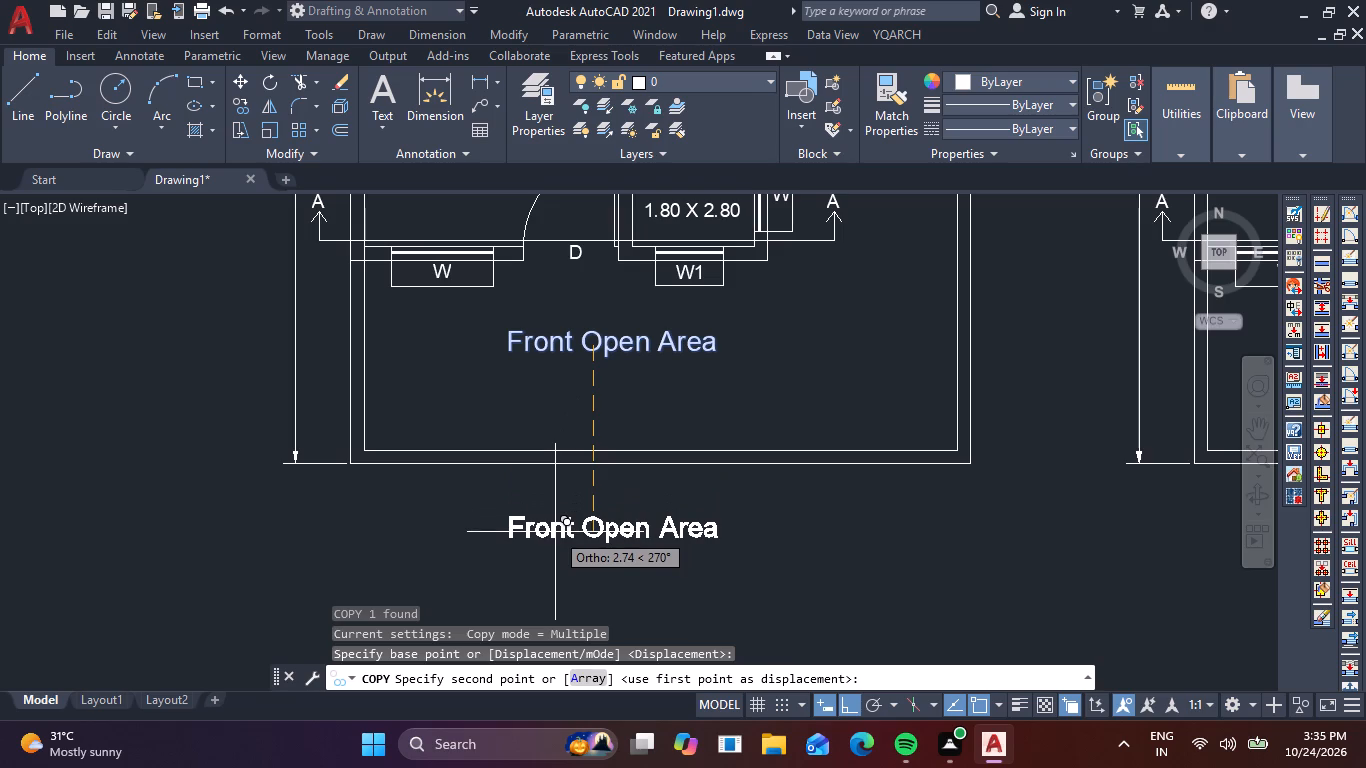
click(555, 532)
key(Escape)
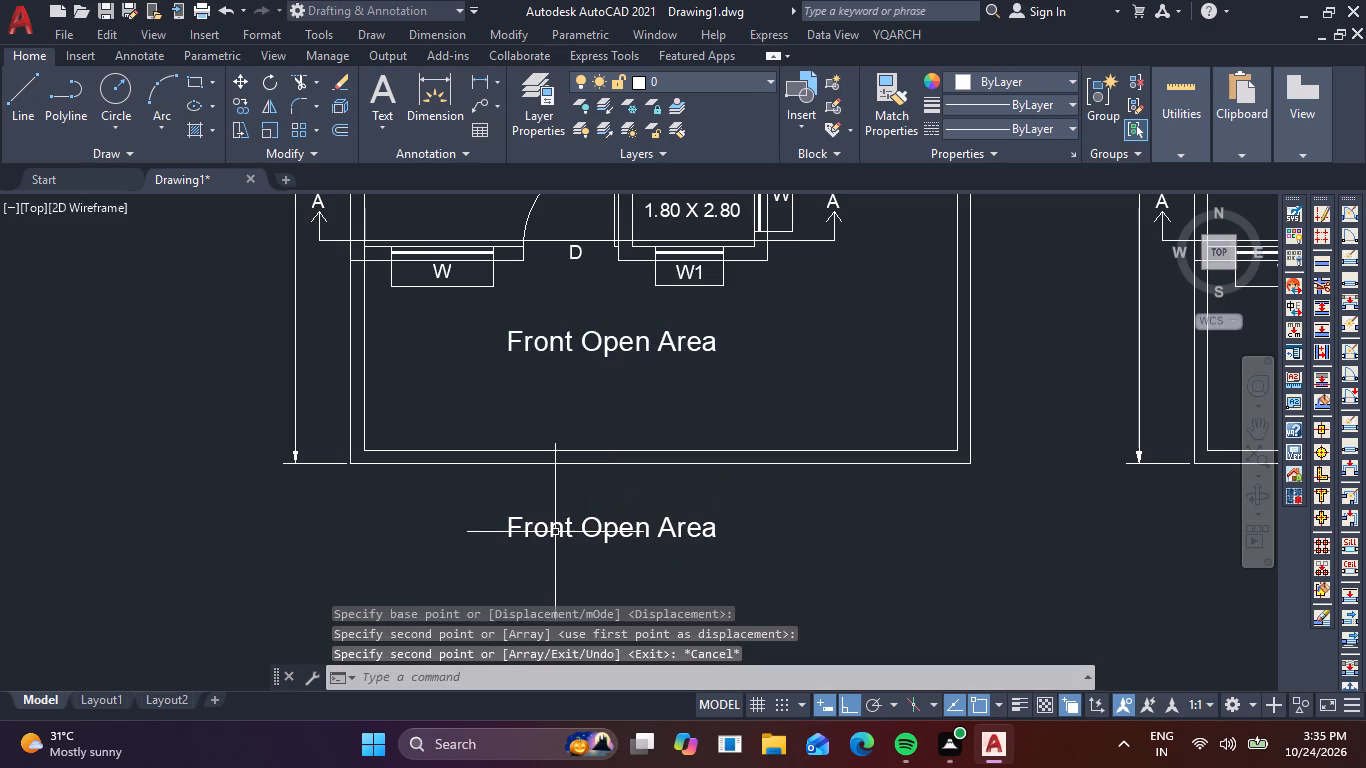
Replace the copied label's text below the original plan with "GROUND FLOOR PLAN".
double_click(555, 533)
click(724, 535)
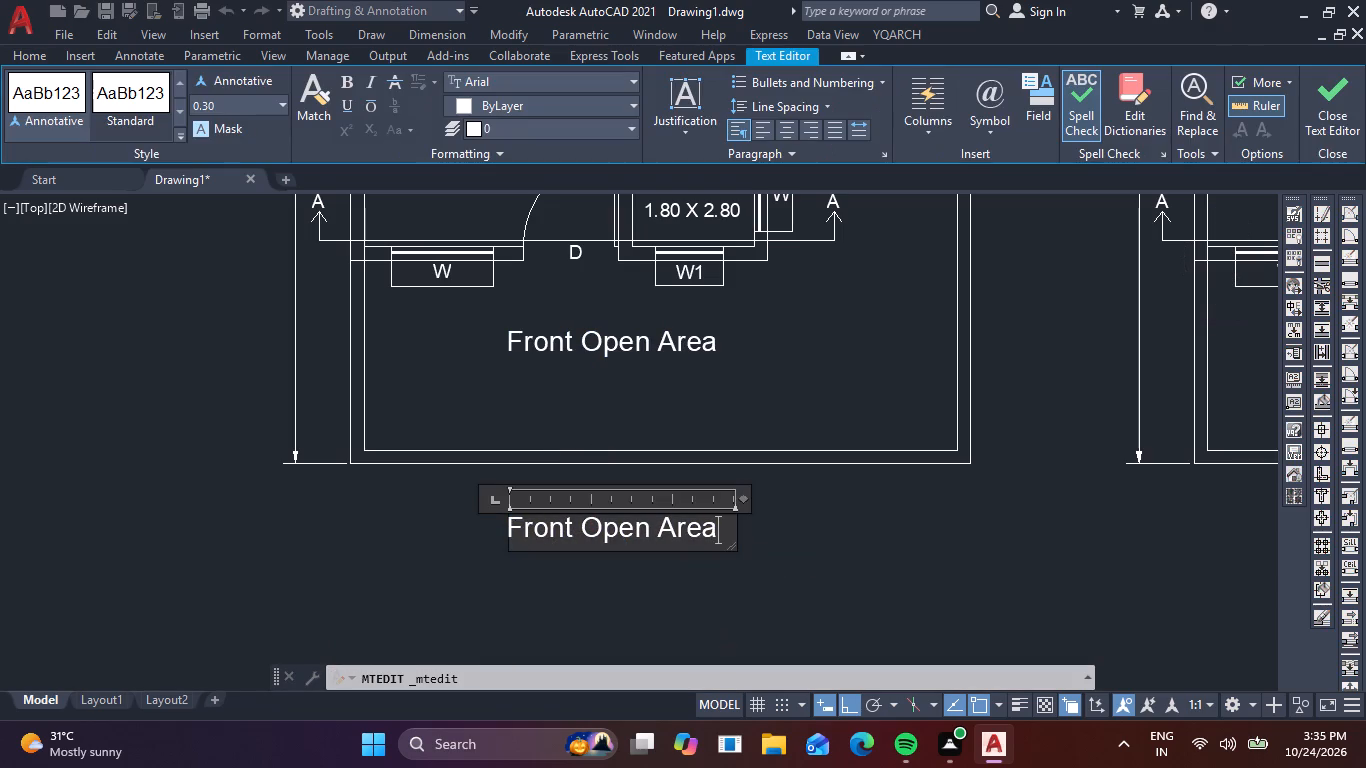
key(BackSpace)
key(BackSpace)
key(BackSpace)
key(BackSpace)
key(BackSpace)
key(BackSpace)
key(BackSpace)
key(BackSpace)
key(BackSpace)
key(BackSpace)
key(BackSpace)
key(BackSpace)
key(BackSpace)
key(BackSpace)
key(BackSpace)
key(BackSpace)
key(BackSpace)
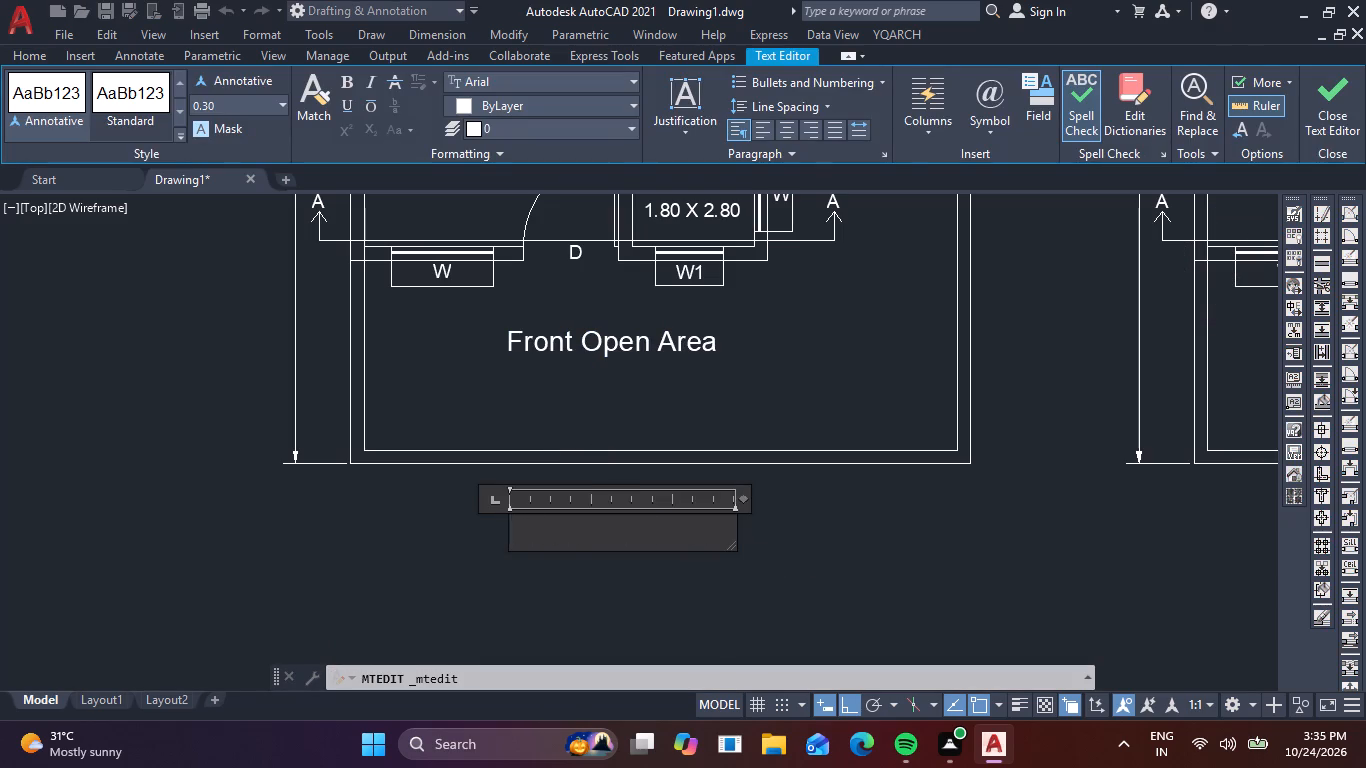
text(GROUND)
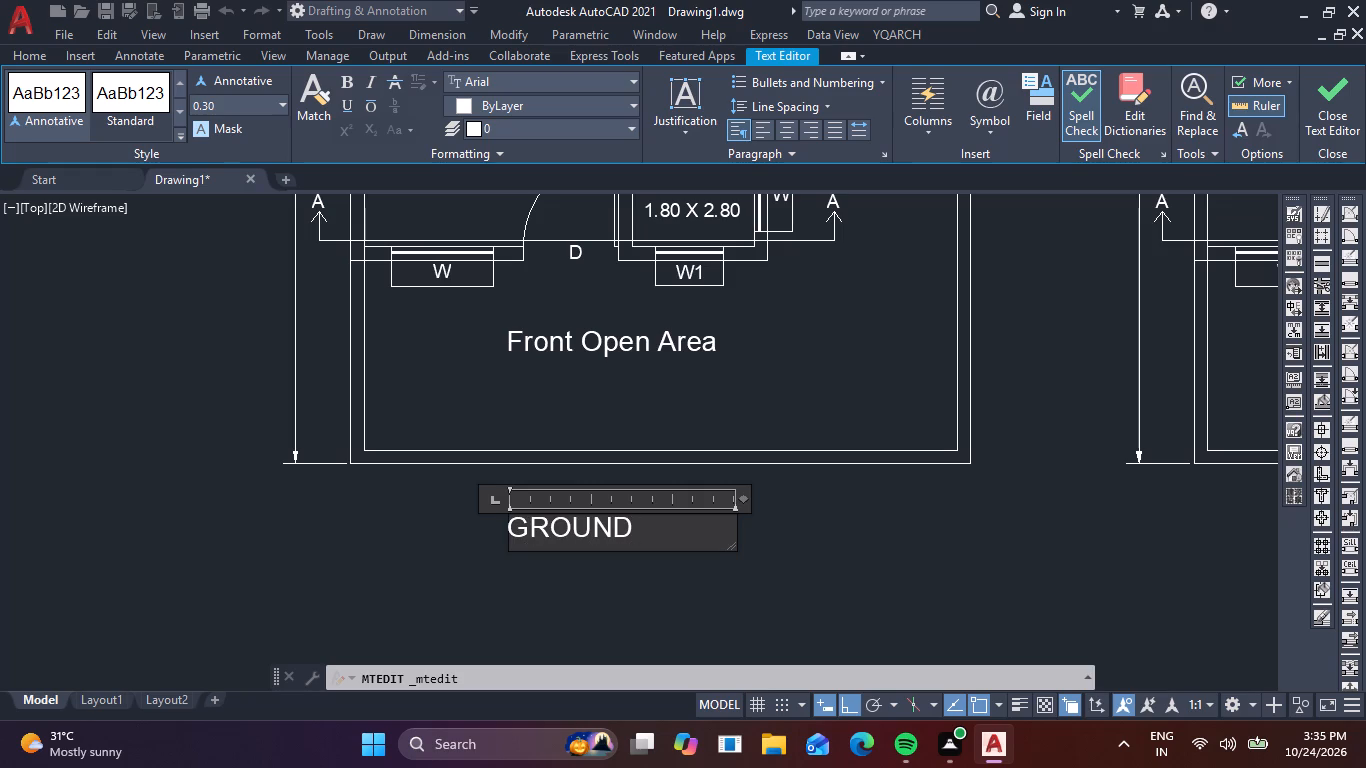
key(space)
text(FLOOR)
key(space)
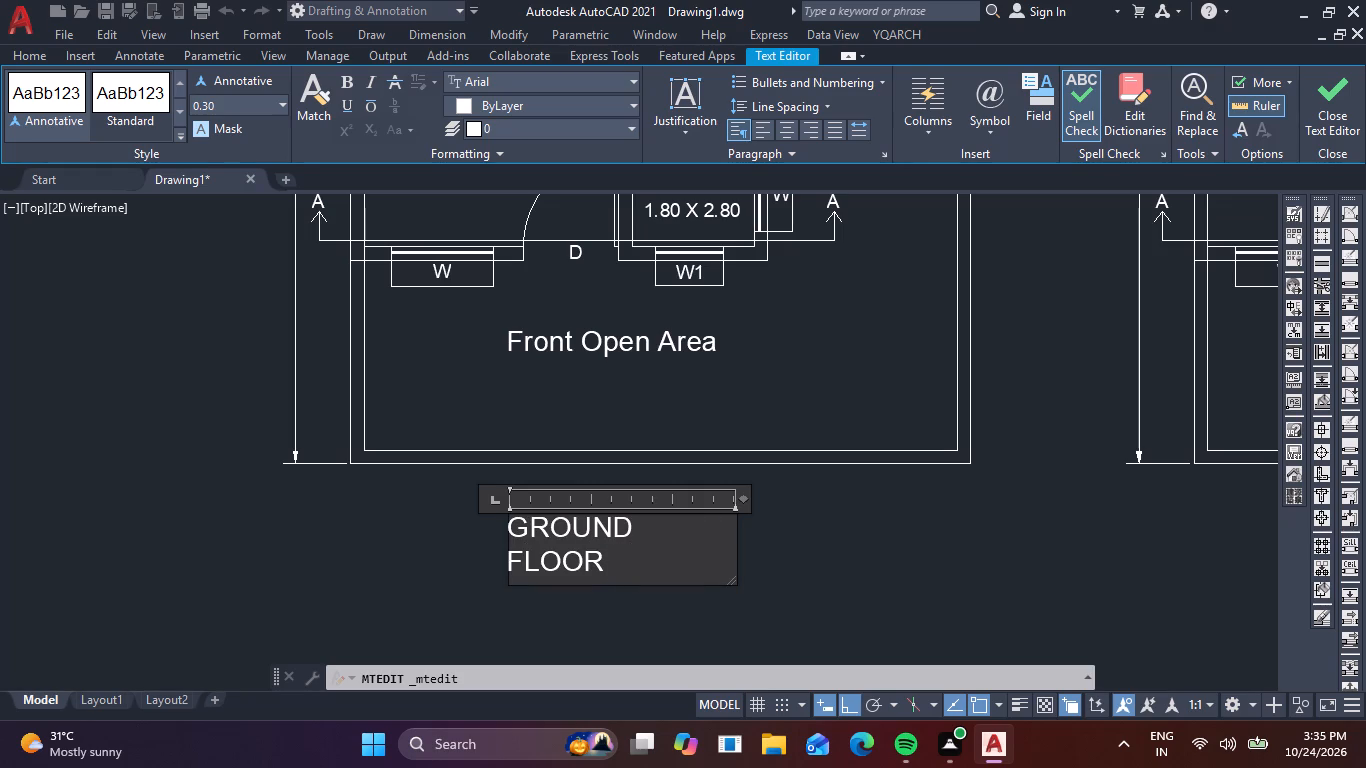
text(PLAN)
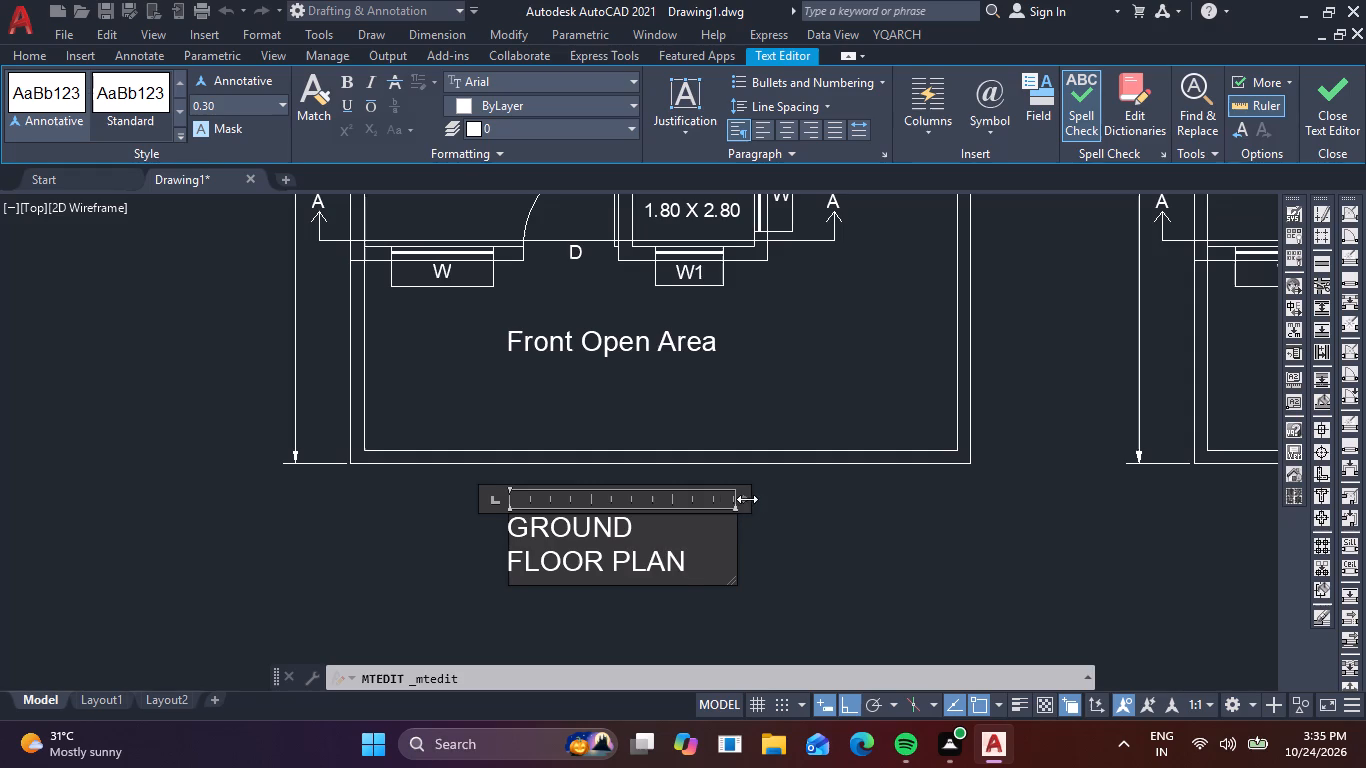
Widen the title's text box so GROUND FLOOR PLAN fits on one line, and finish editing.
drag(741, 501, 999, 491)
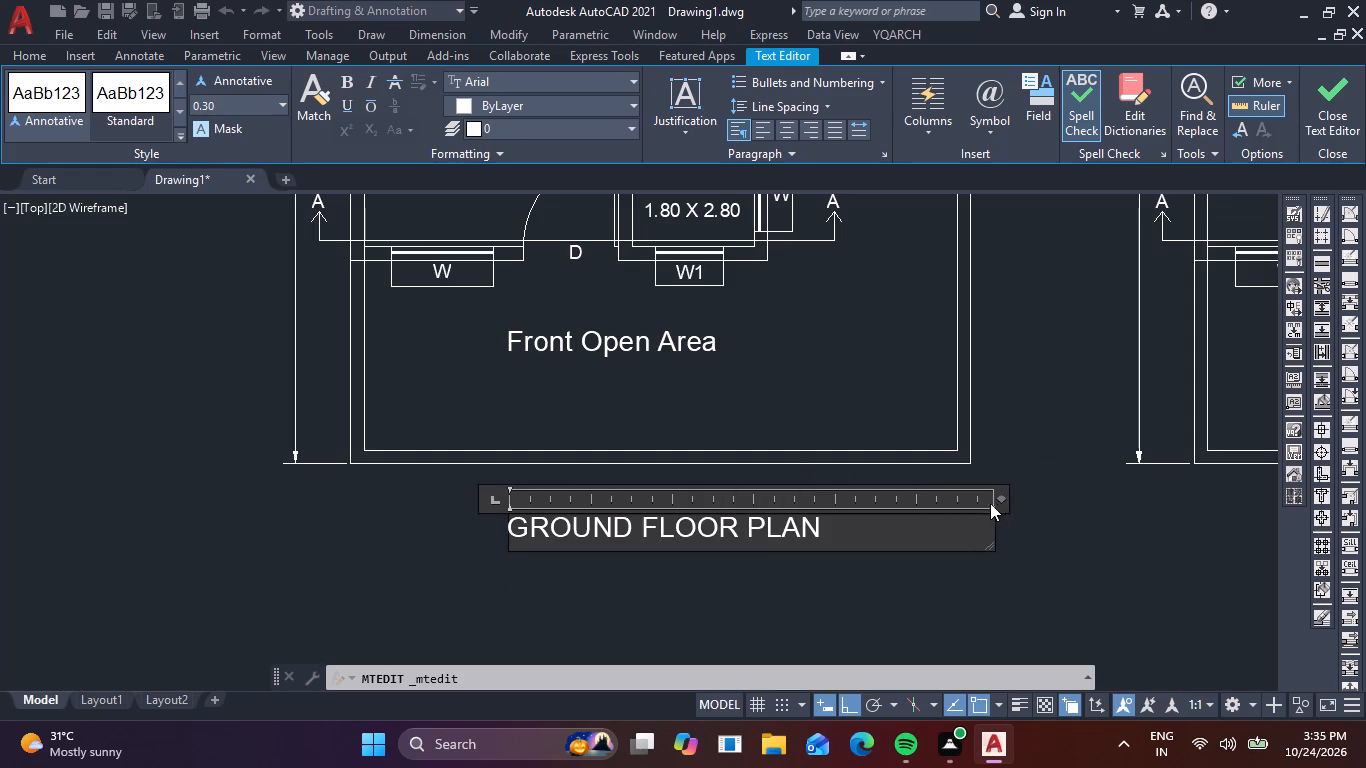
click(995, 498)
drag(997, 501, 964, 506)
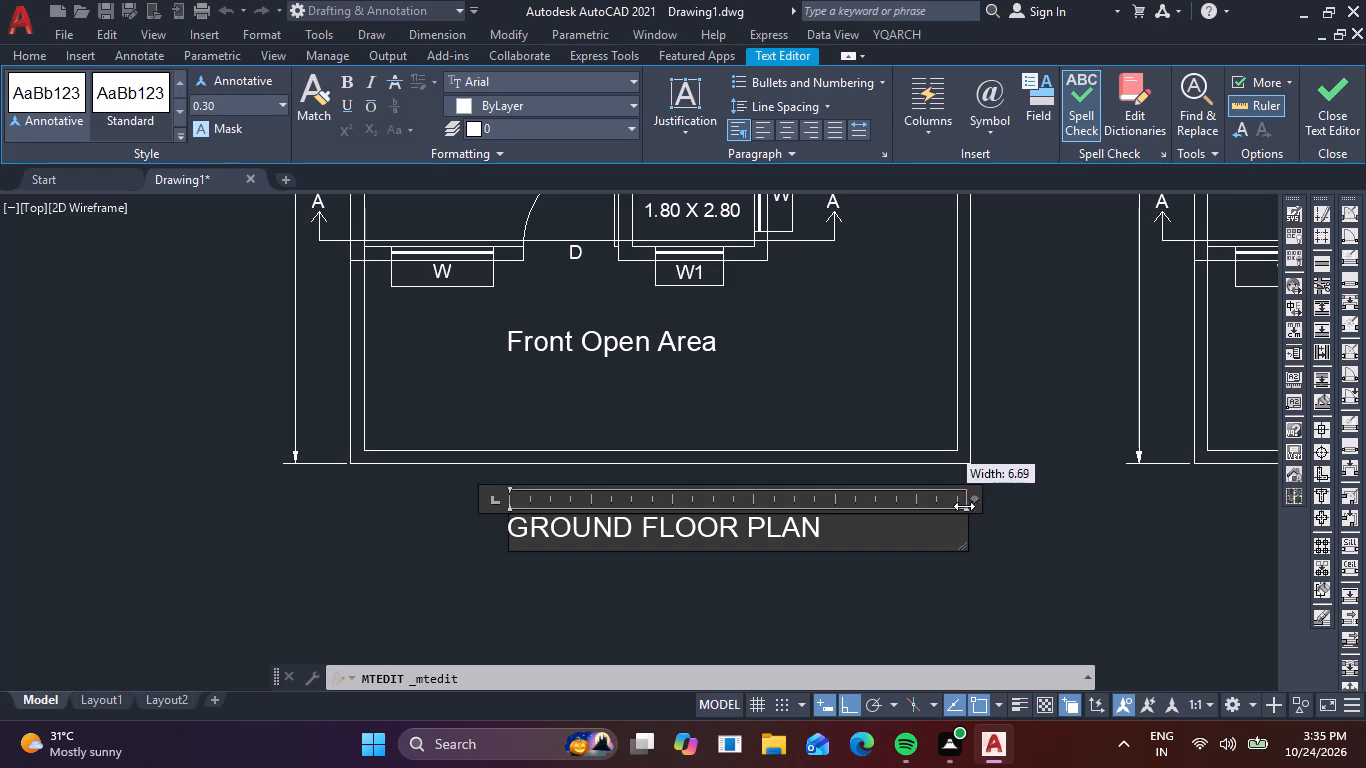
drag(964, 506, 863, 524)
click(878, 593)
Move the GROUND FLOOR PLAN title horizontally to the left so it starts at the plan's outer left wall.
click(736, 532)
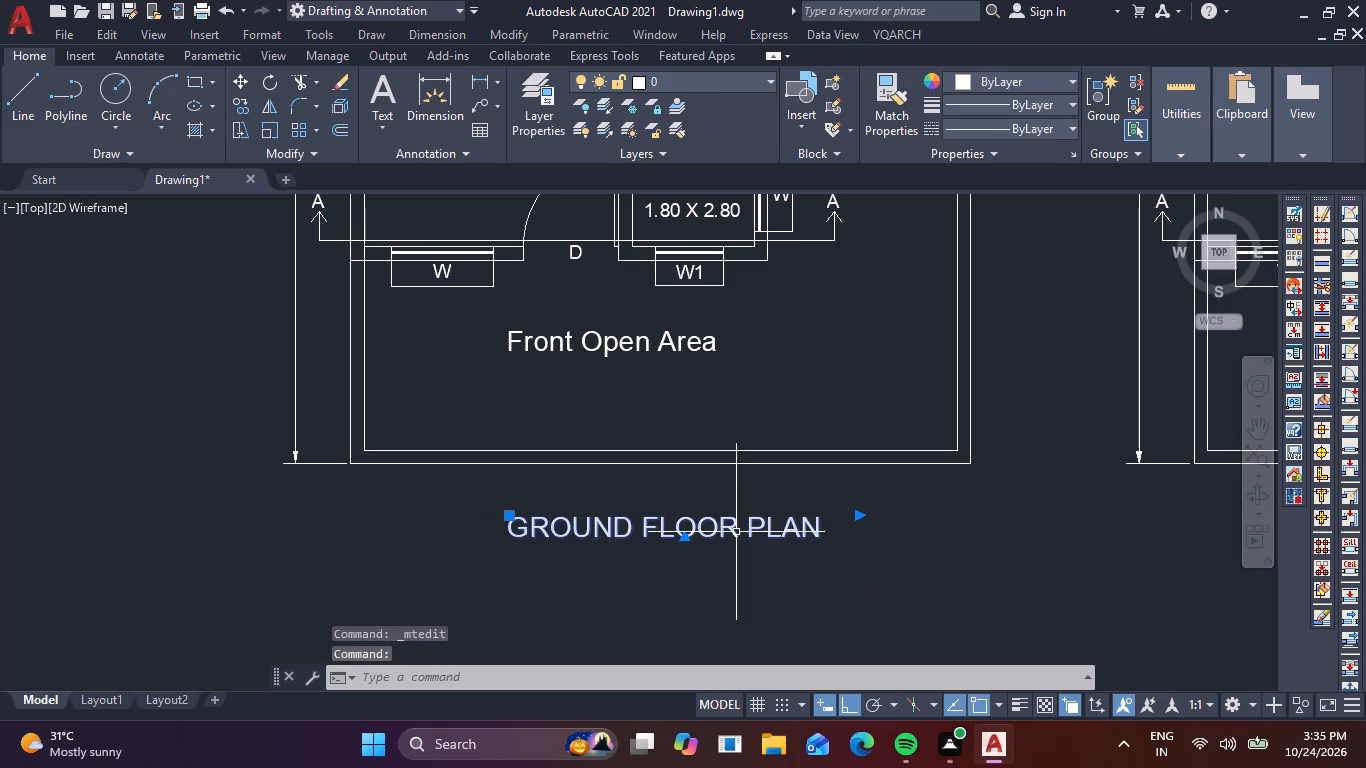
text(M)
key(space)
click(736, 532)
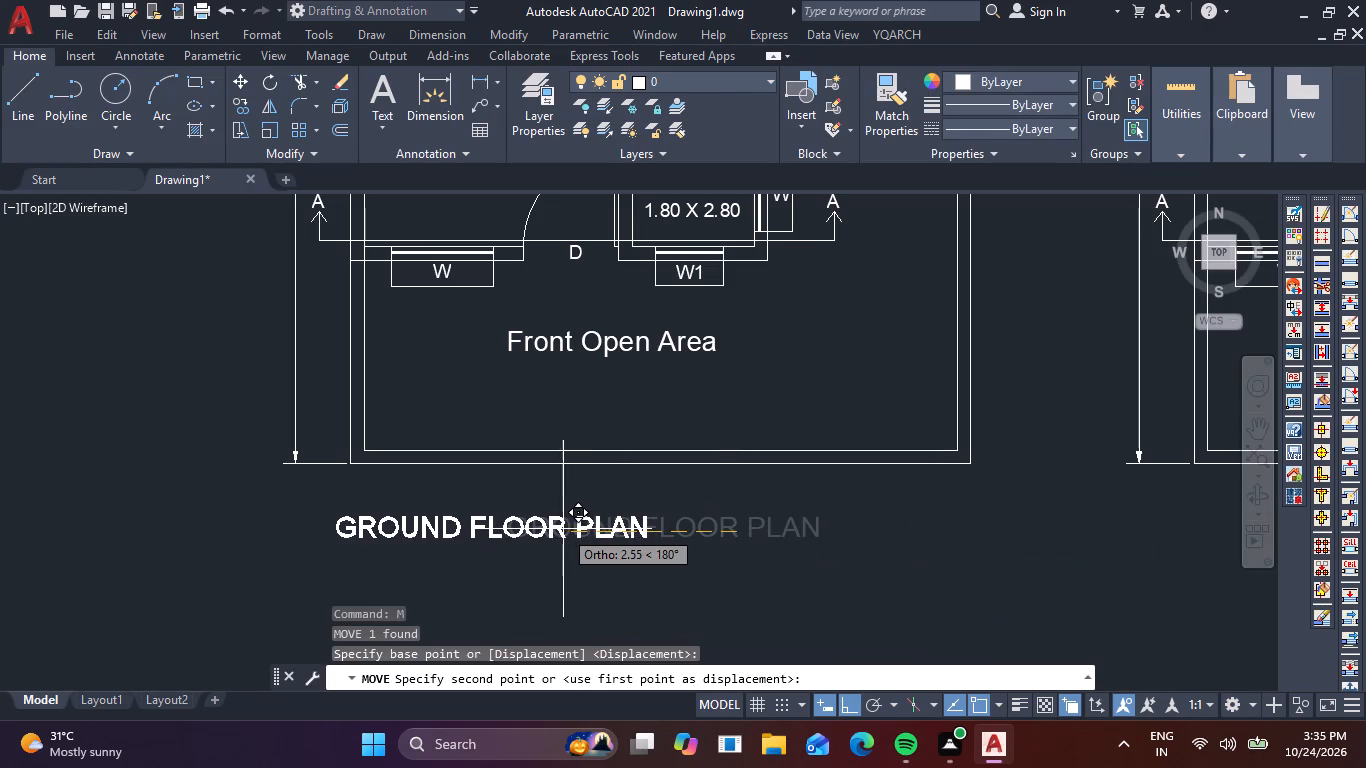
click(580, 530)
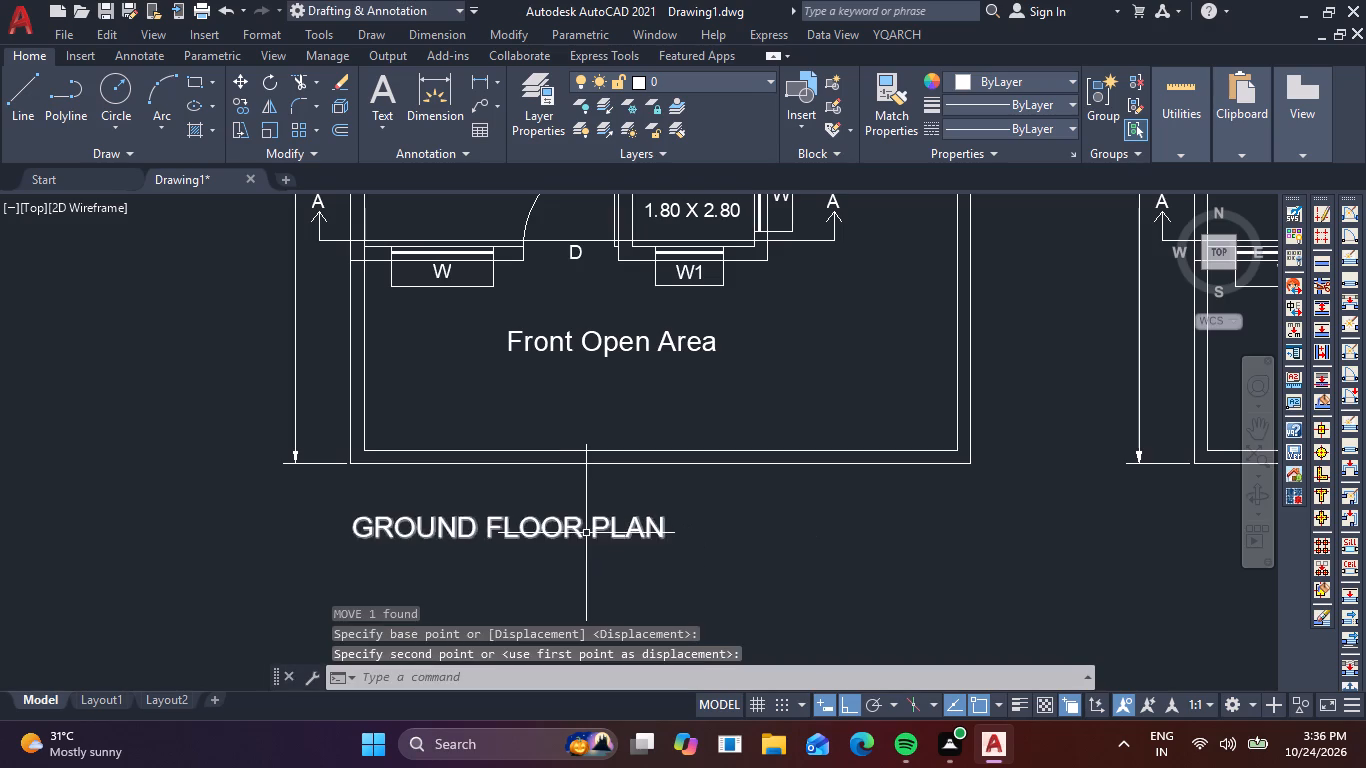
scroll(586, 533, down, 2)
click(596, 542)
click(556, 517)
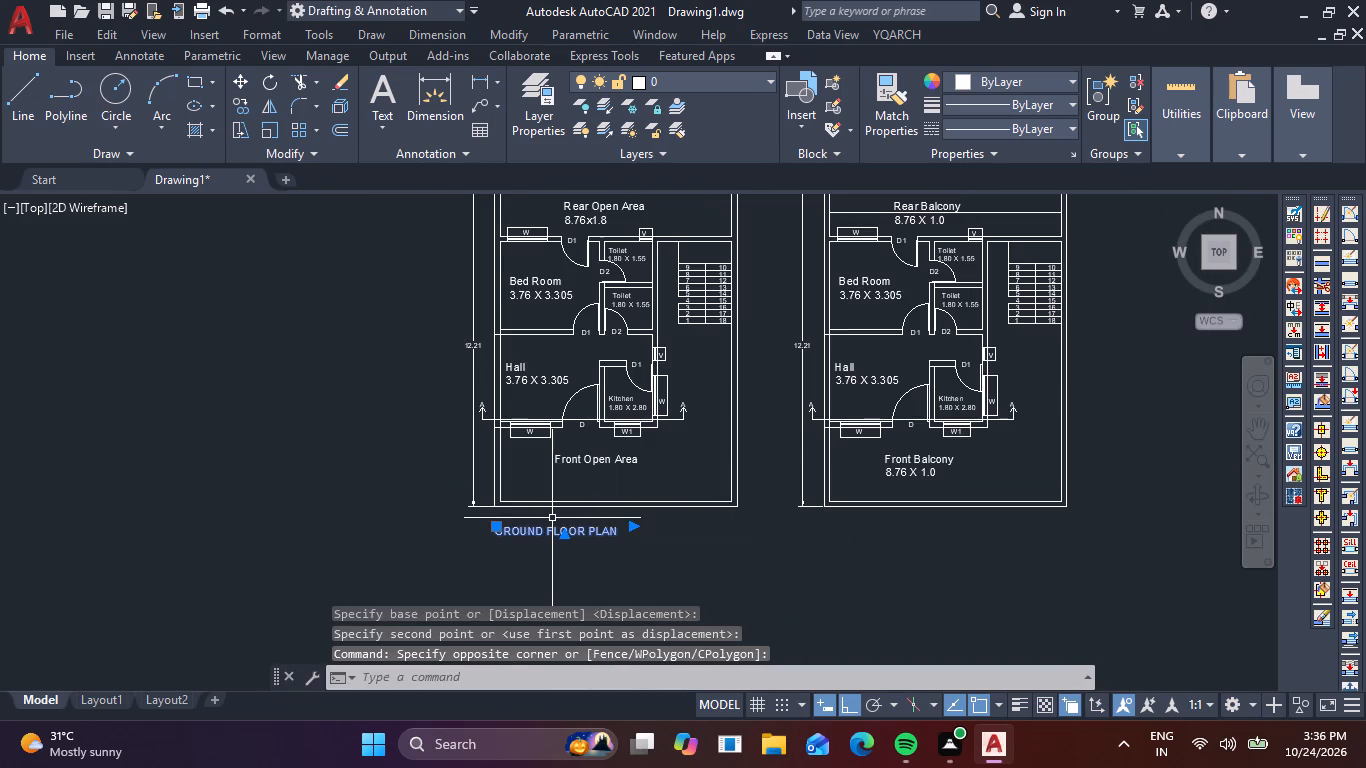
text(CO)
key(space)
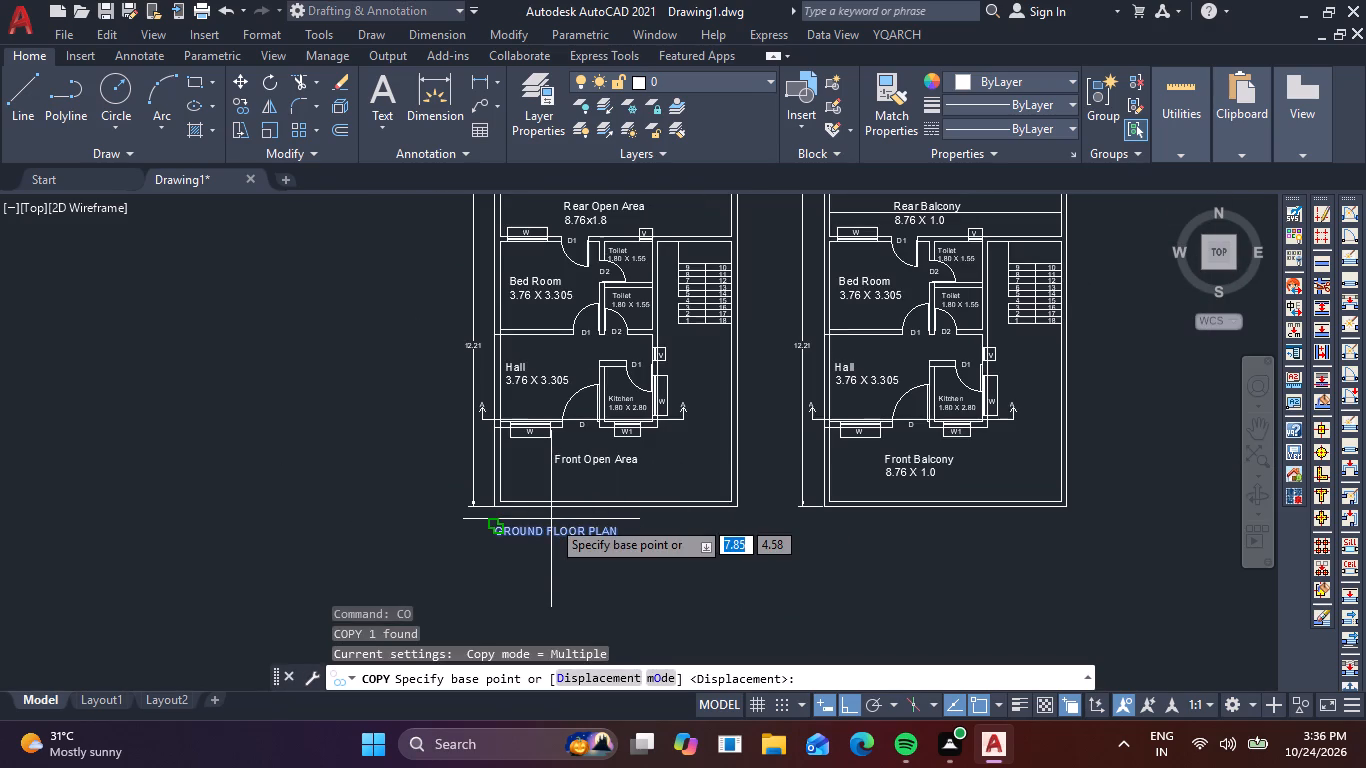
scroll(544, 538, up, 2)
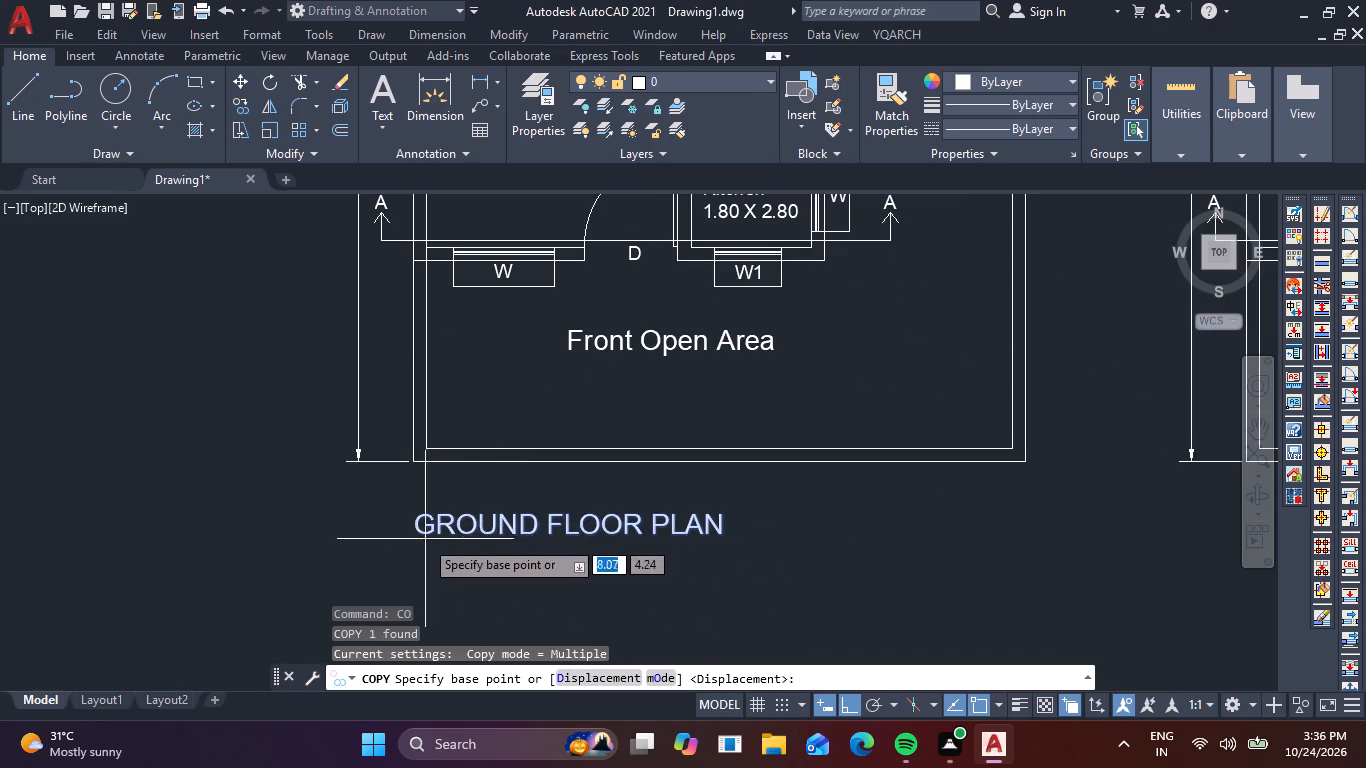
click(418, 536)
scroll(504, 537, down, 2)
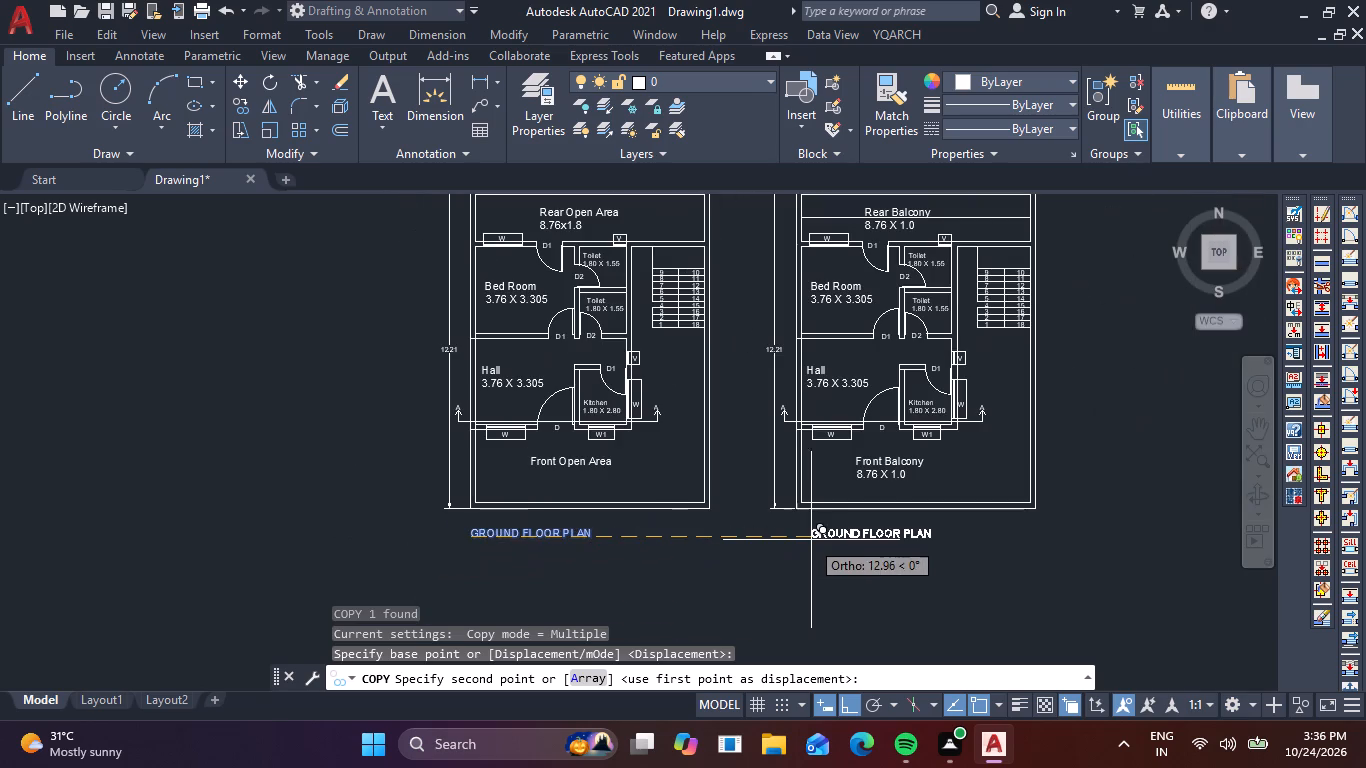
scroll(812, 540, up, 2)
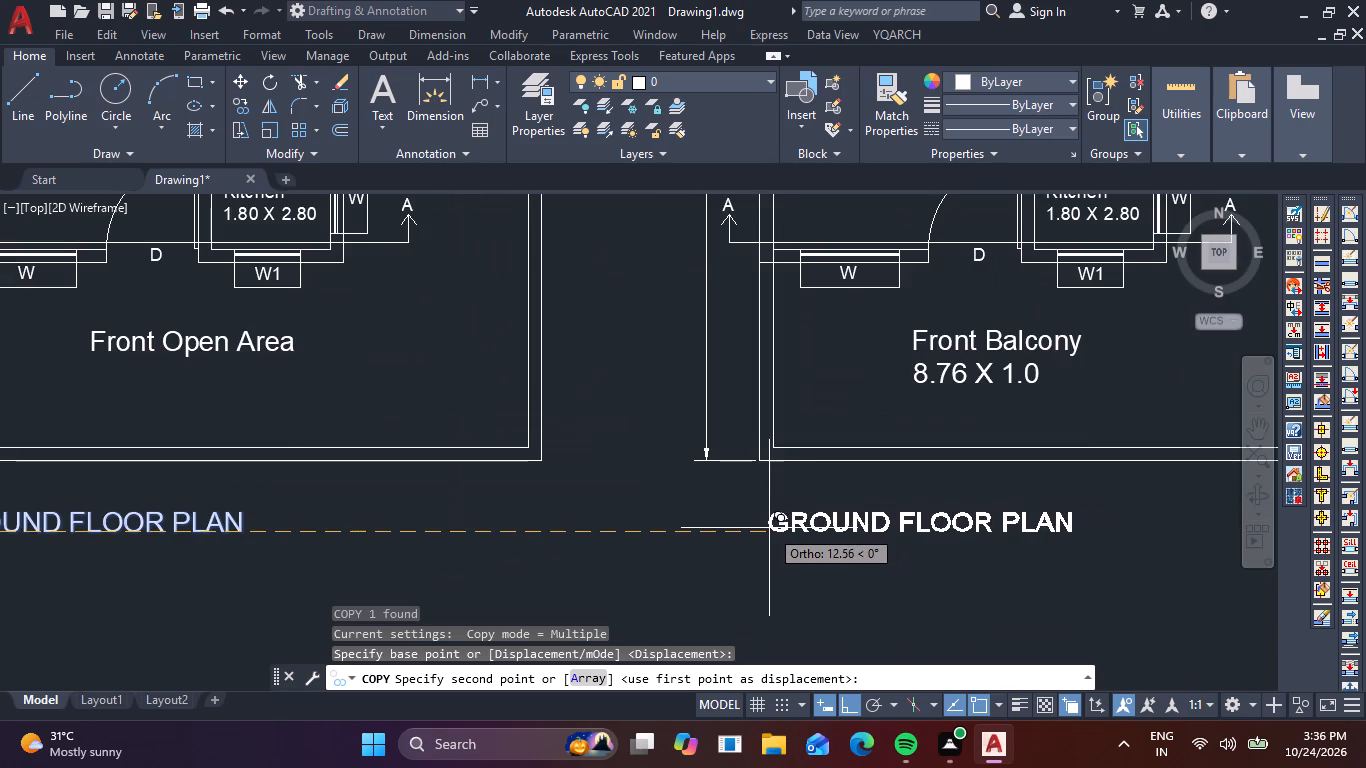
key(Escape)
Set the GROUND FLOOR PLAN title's text height to 0.40 and widen its text box to keep it on one line.
middle_drag(434, 563, 533, 563)
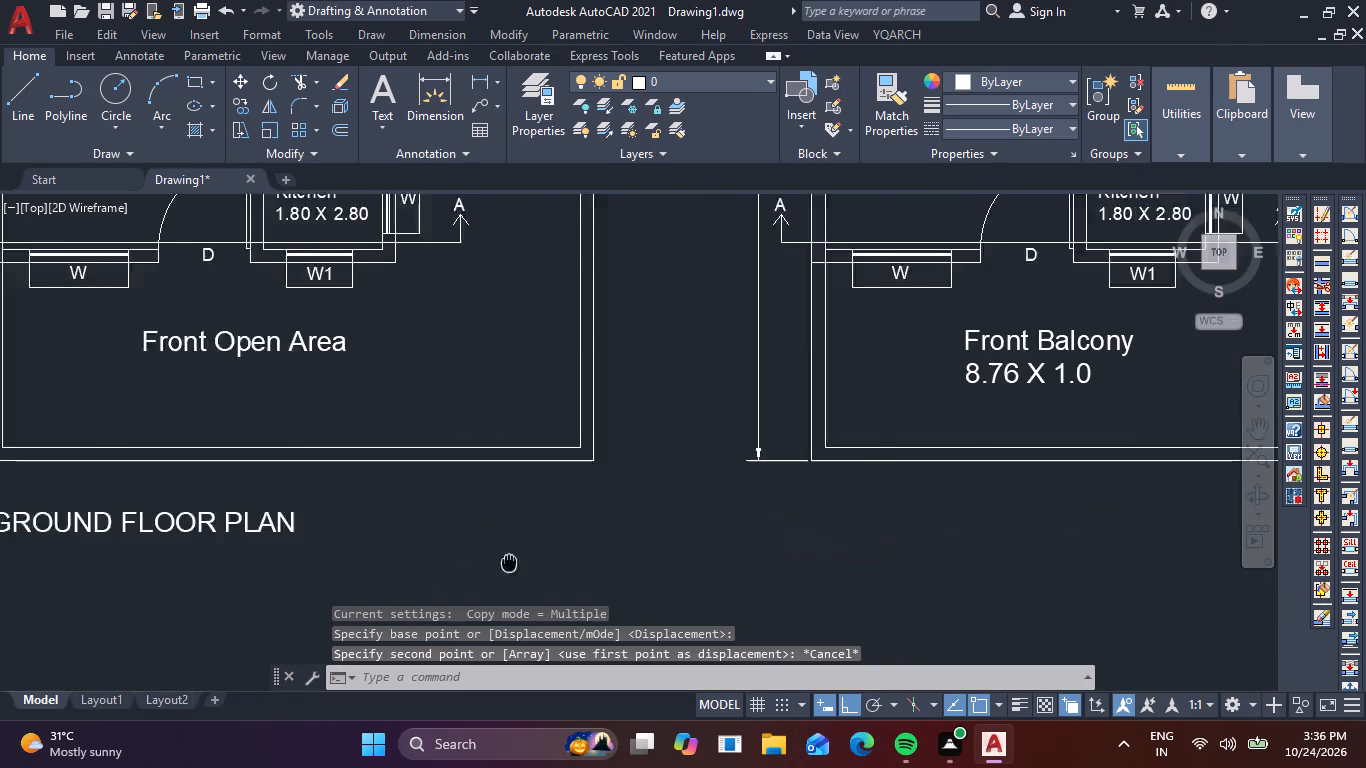
middle_drag(533, 563, 627, 550)
double_click(410, 514)
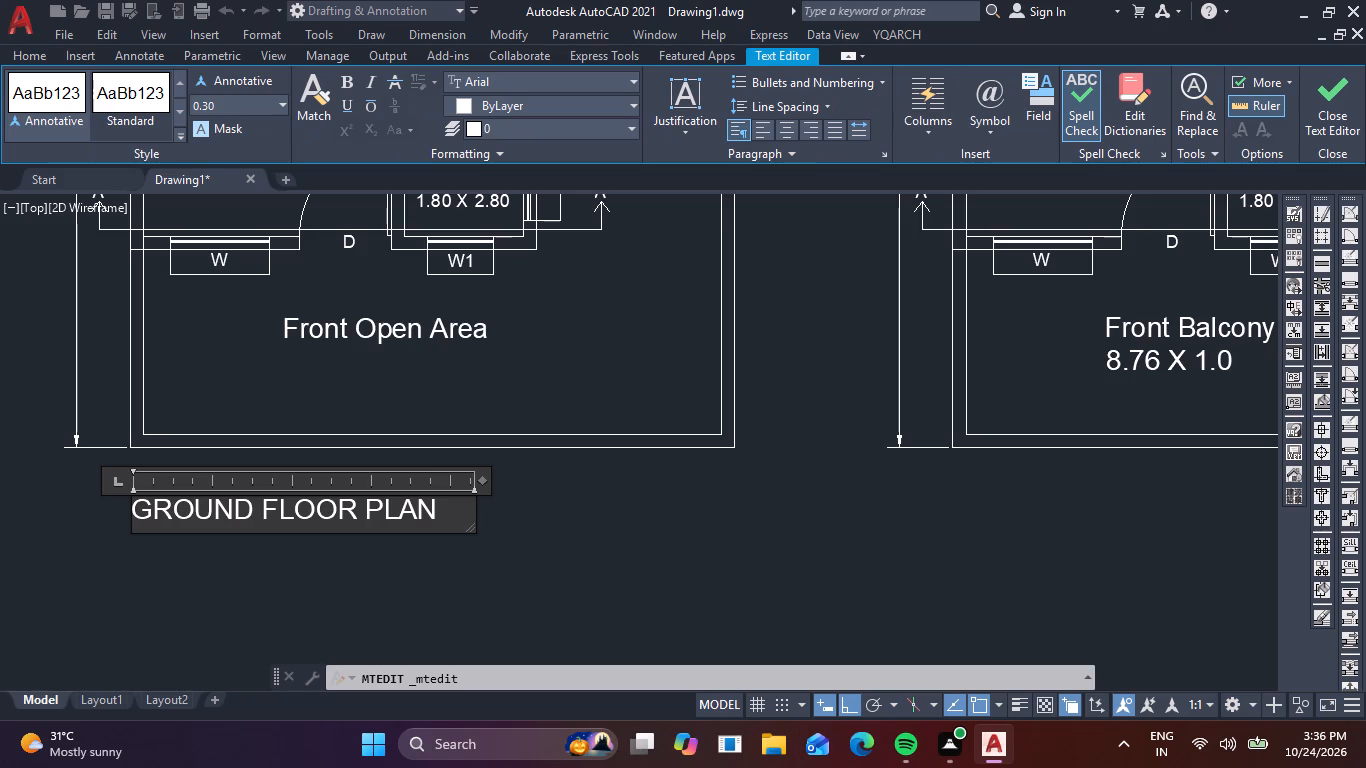
drag(442, 512, 104, 506)
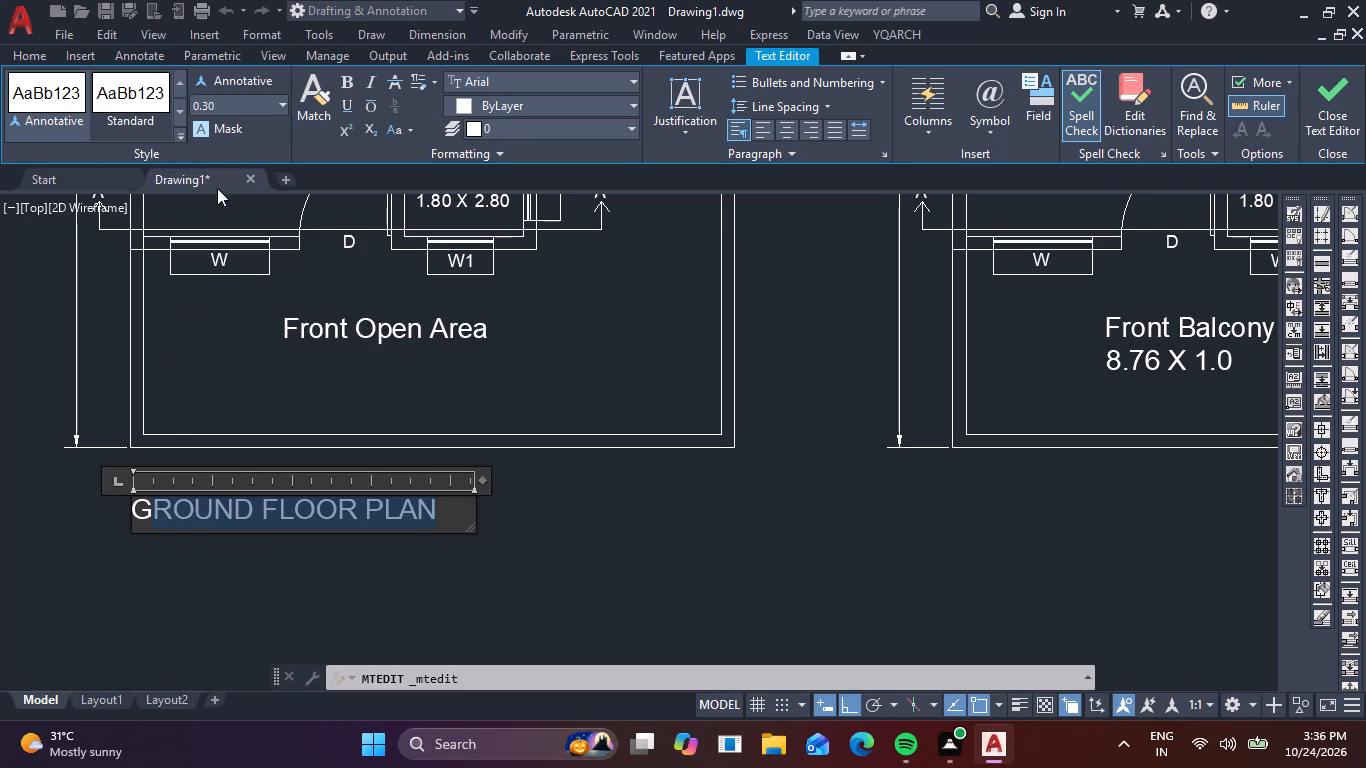
click(233, 107)
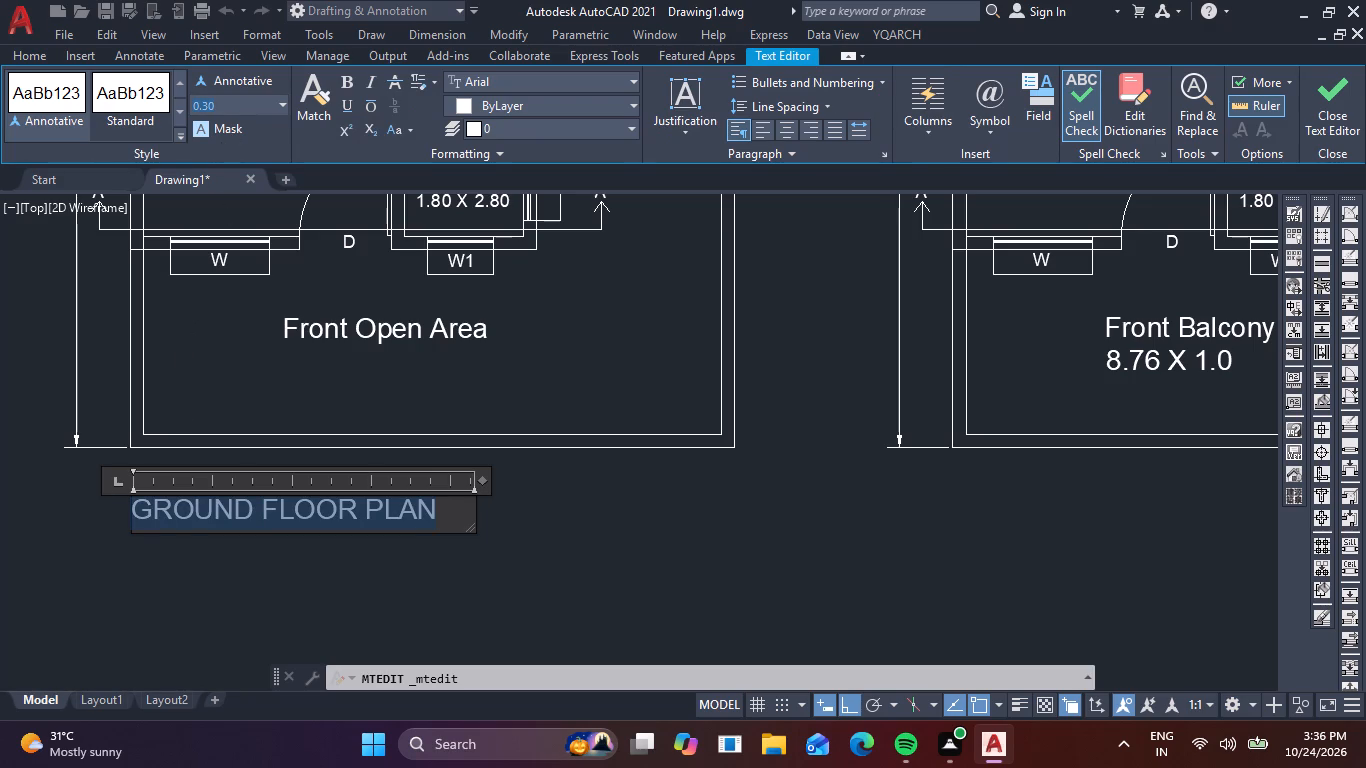
text(.40)
key(Return)
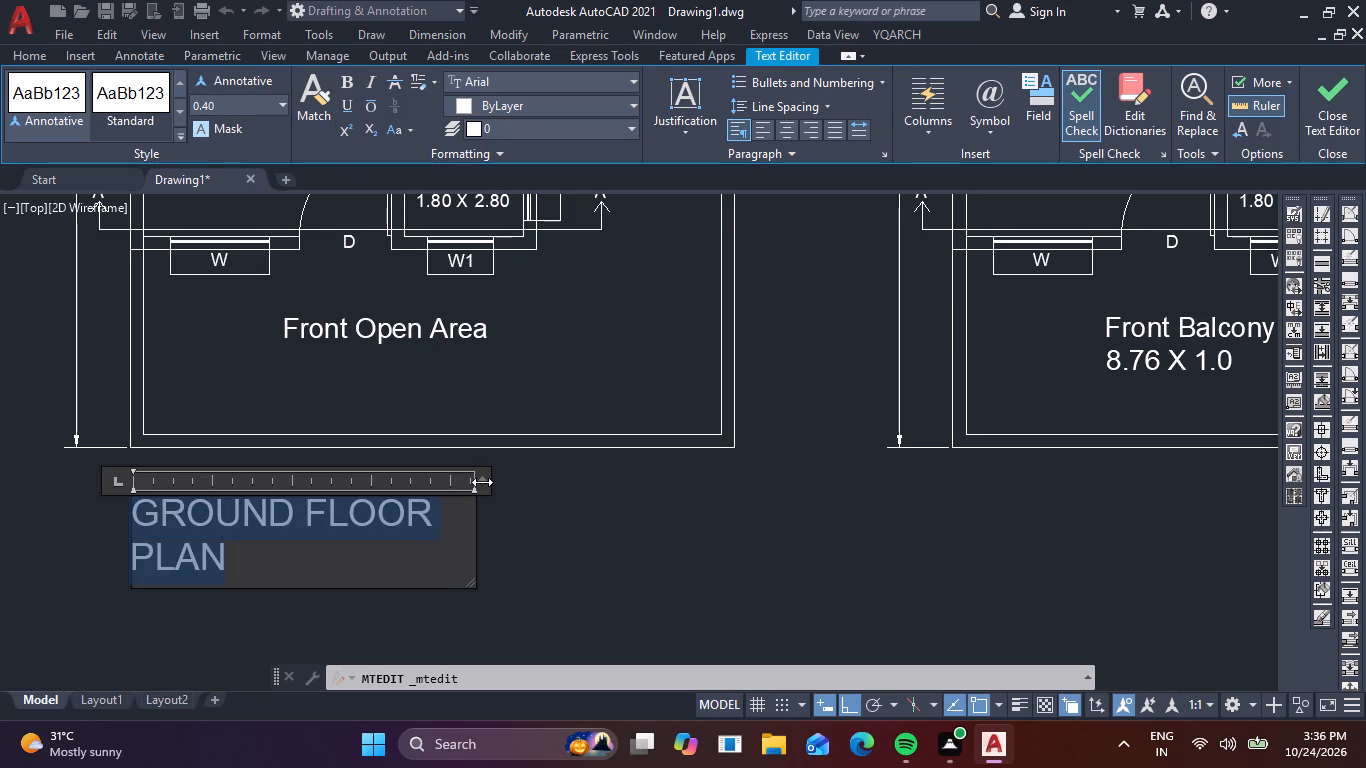
drag(482, 482, 604, 470)
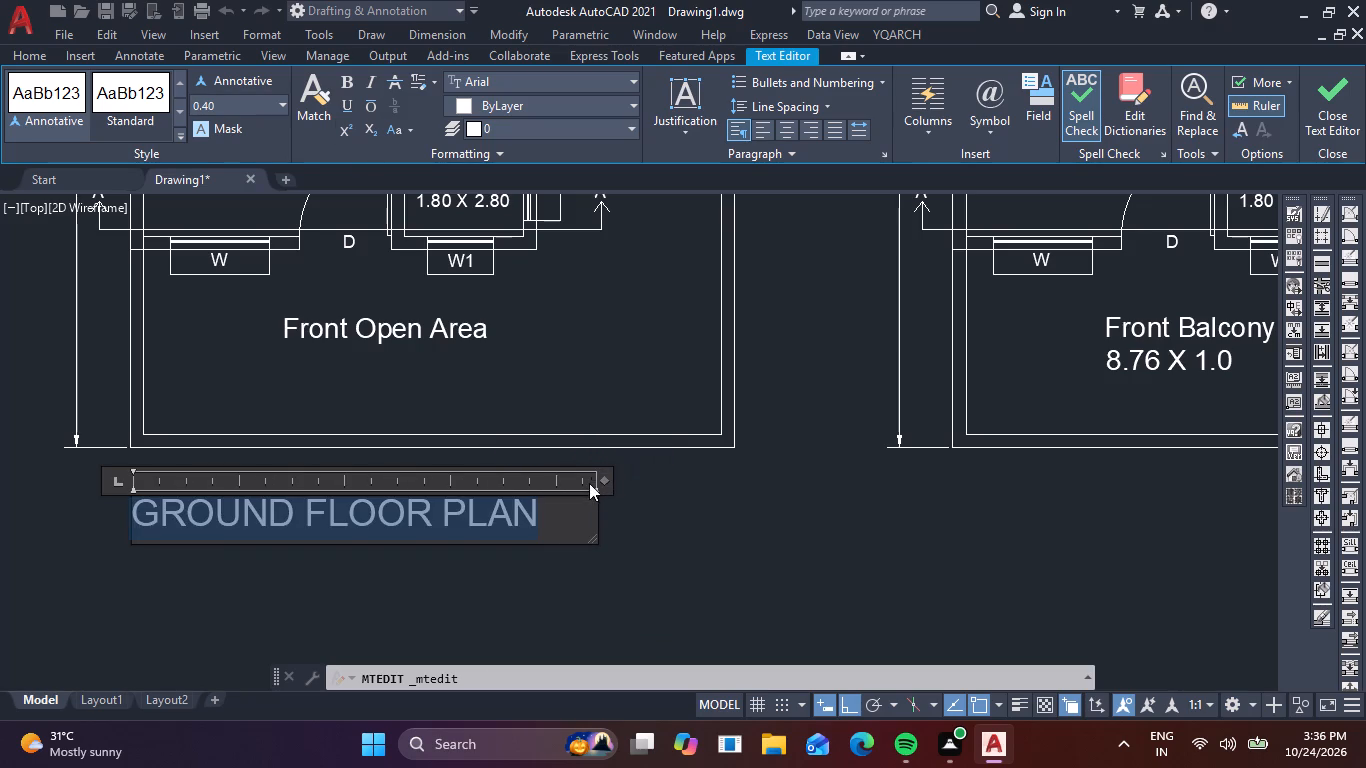
click(586, 584)
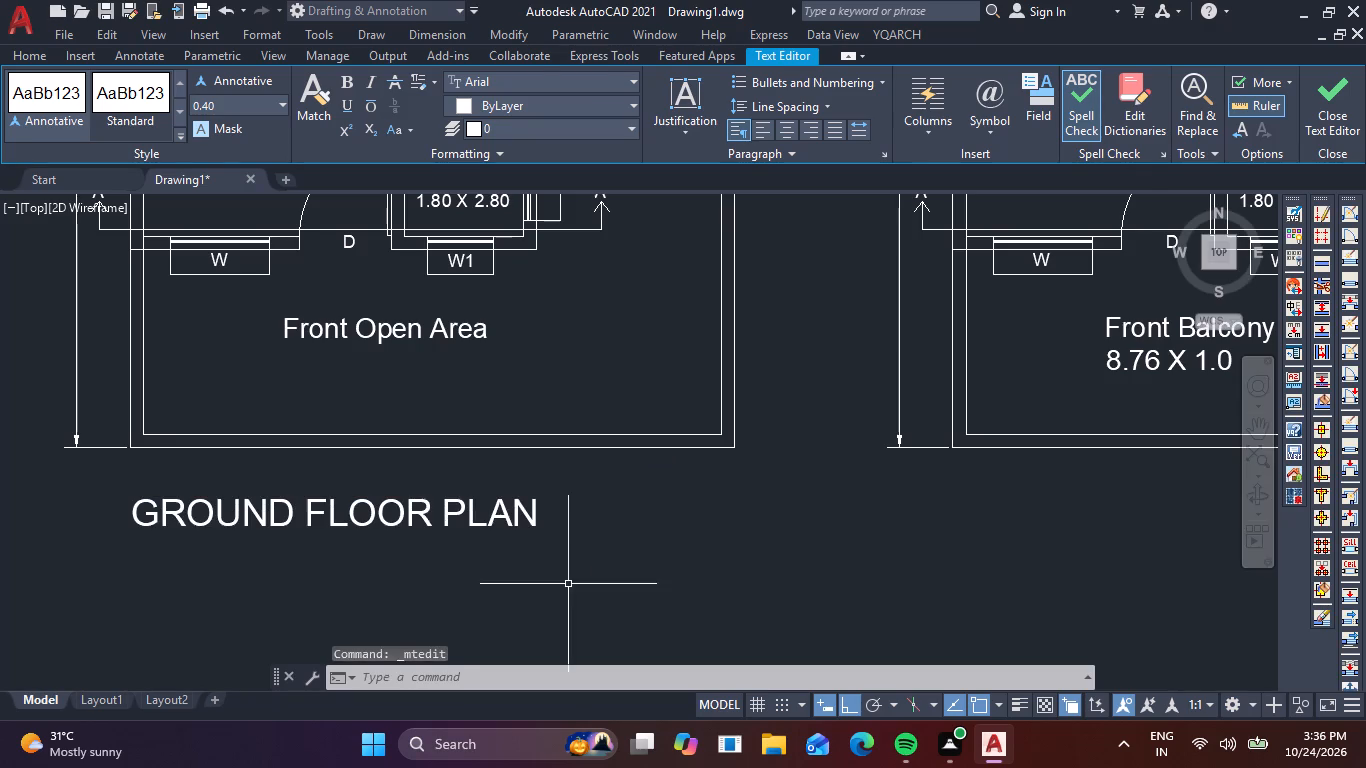
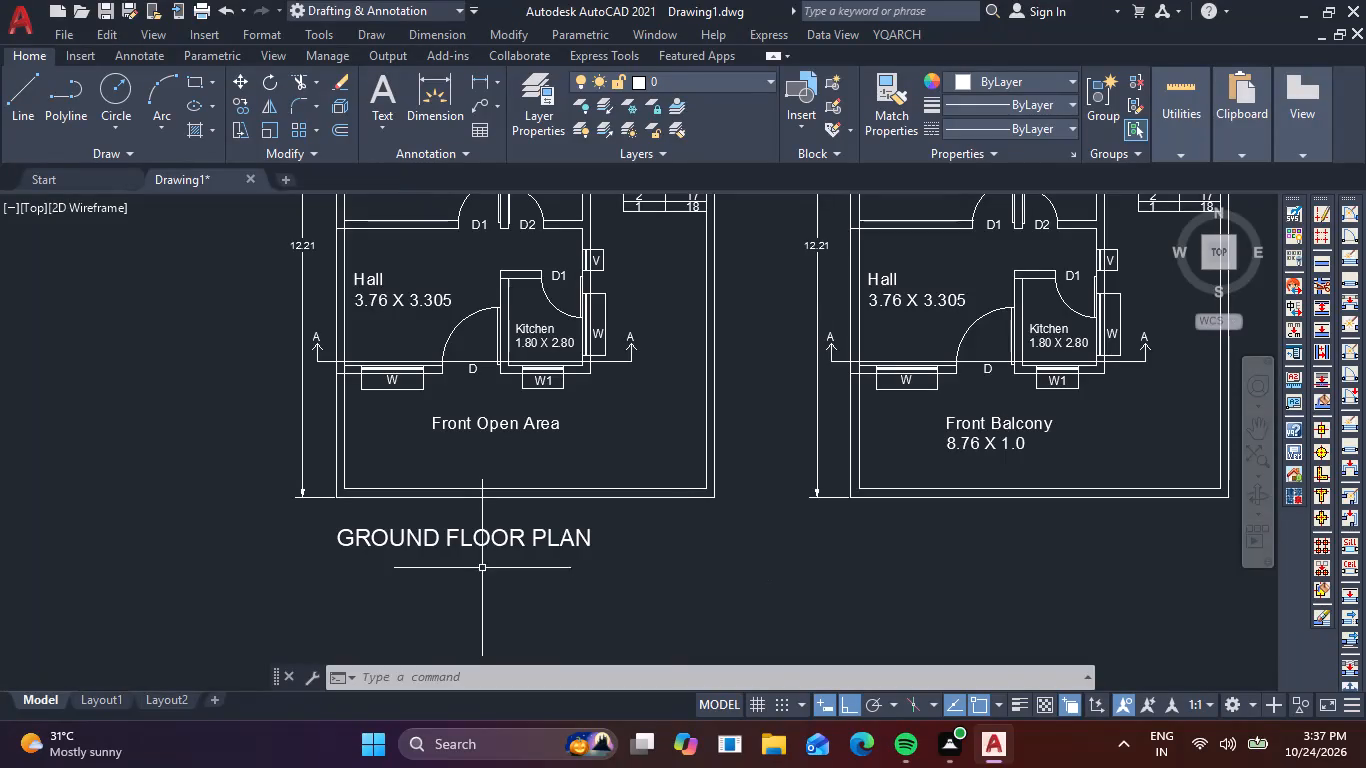
Copy the GROUND FLOOR PLAN title horizontally to beneath the second plan, starting at that plan's outer left wall.
click(490, 555)
click(438, 539)
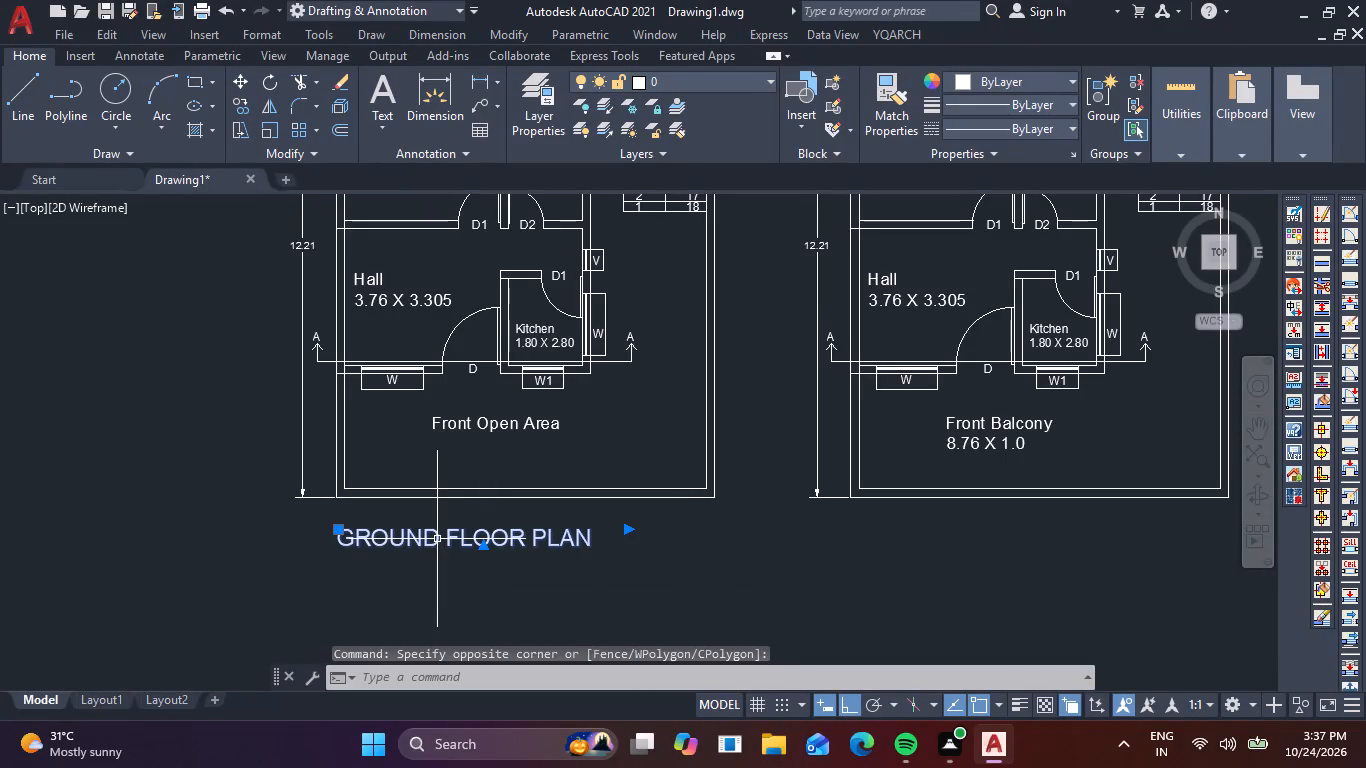
text(CO)
key(space)
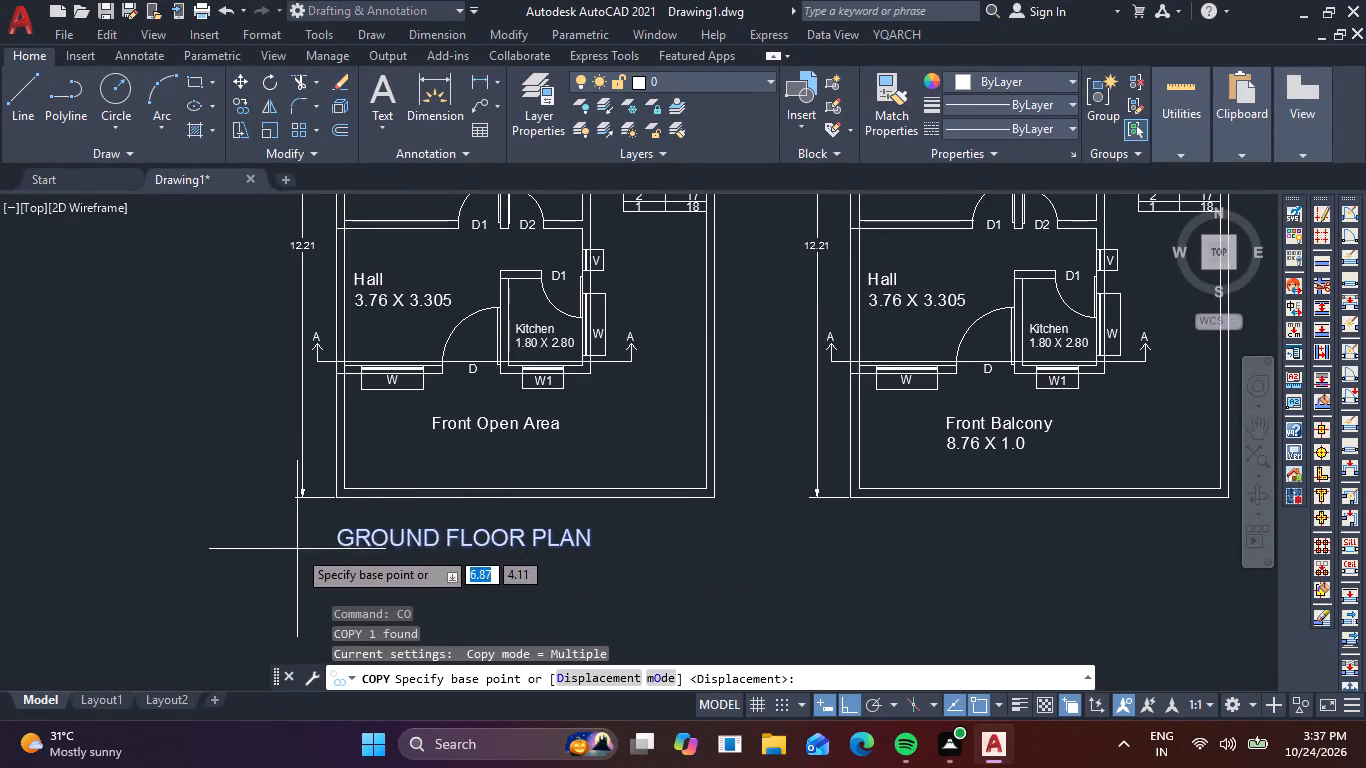
click(332, 546)
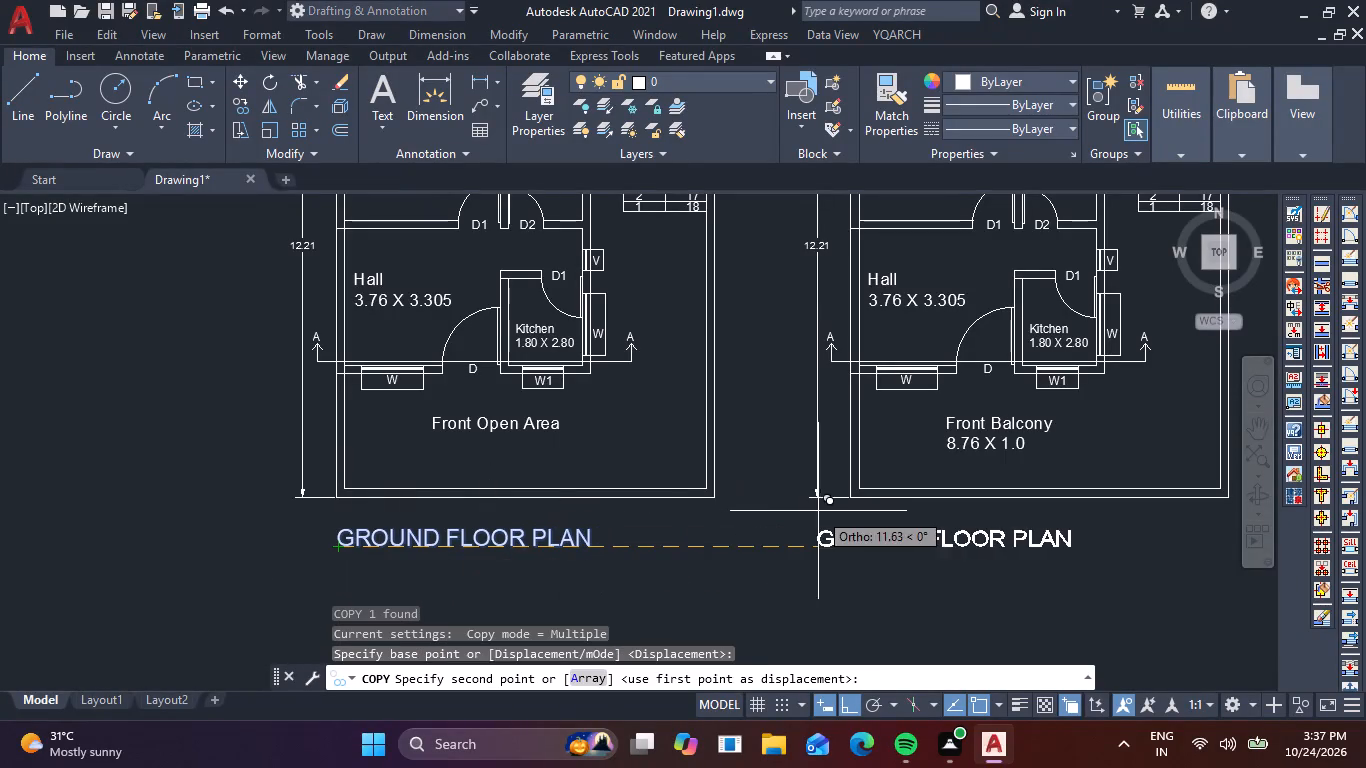
click(854, 526)
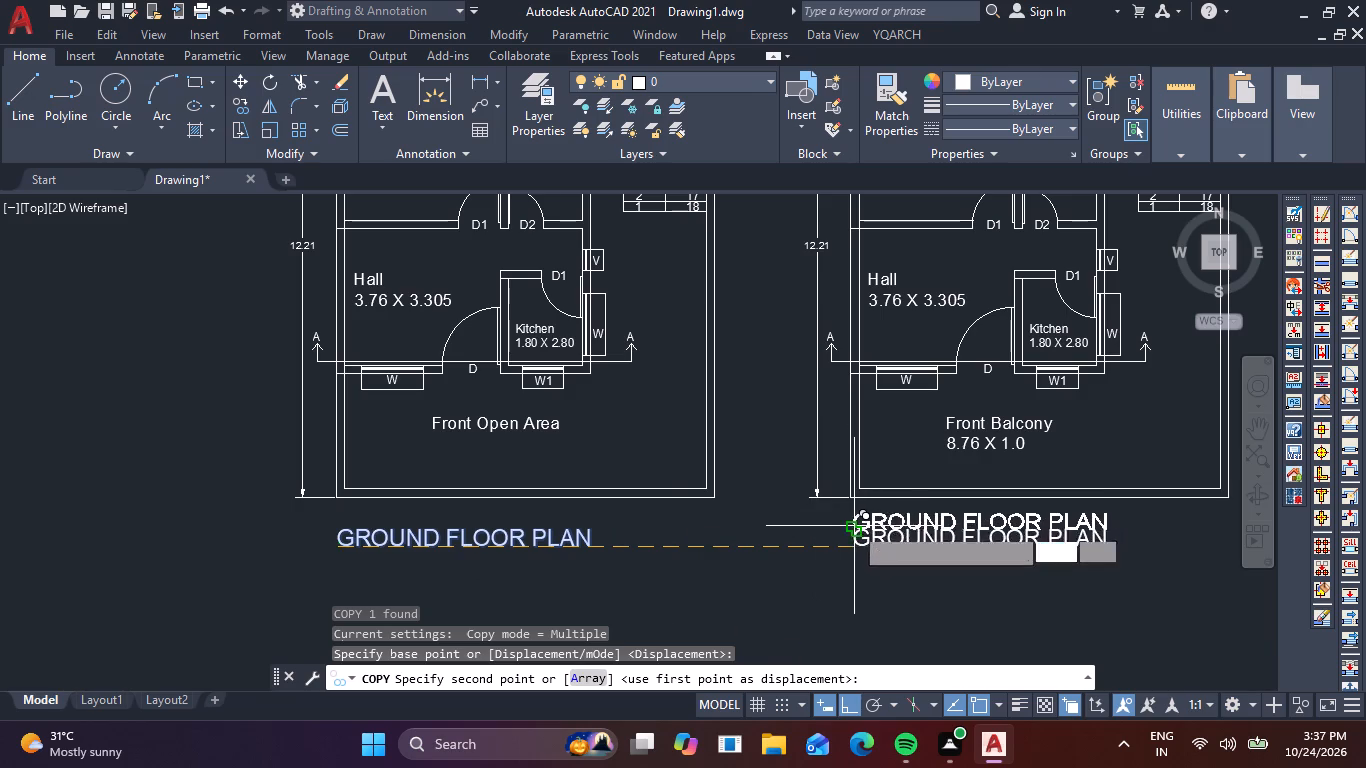
key(Escape)
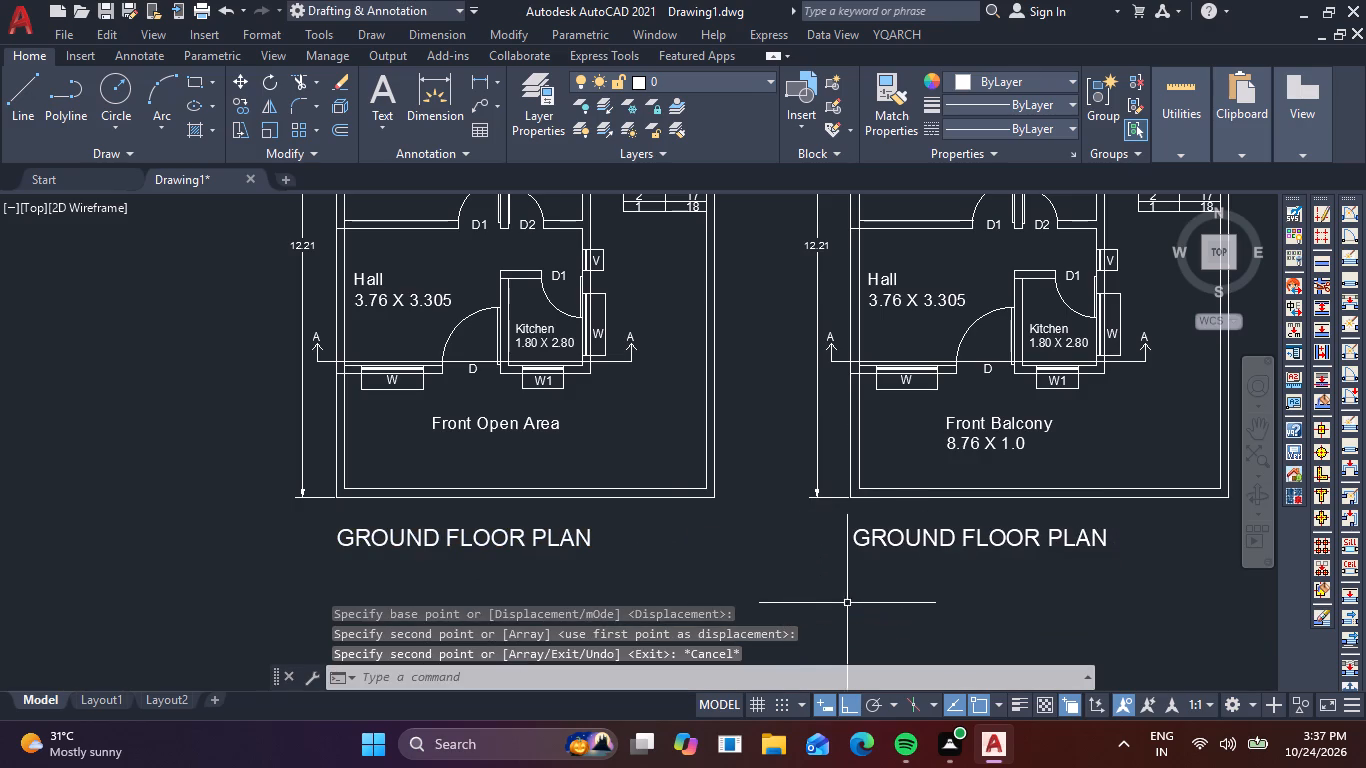
Replace the copied title's text below the second plan with "FIRST FLOOR PLAN".
double_click(936, 536)
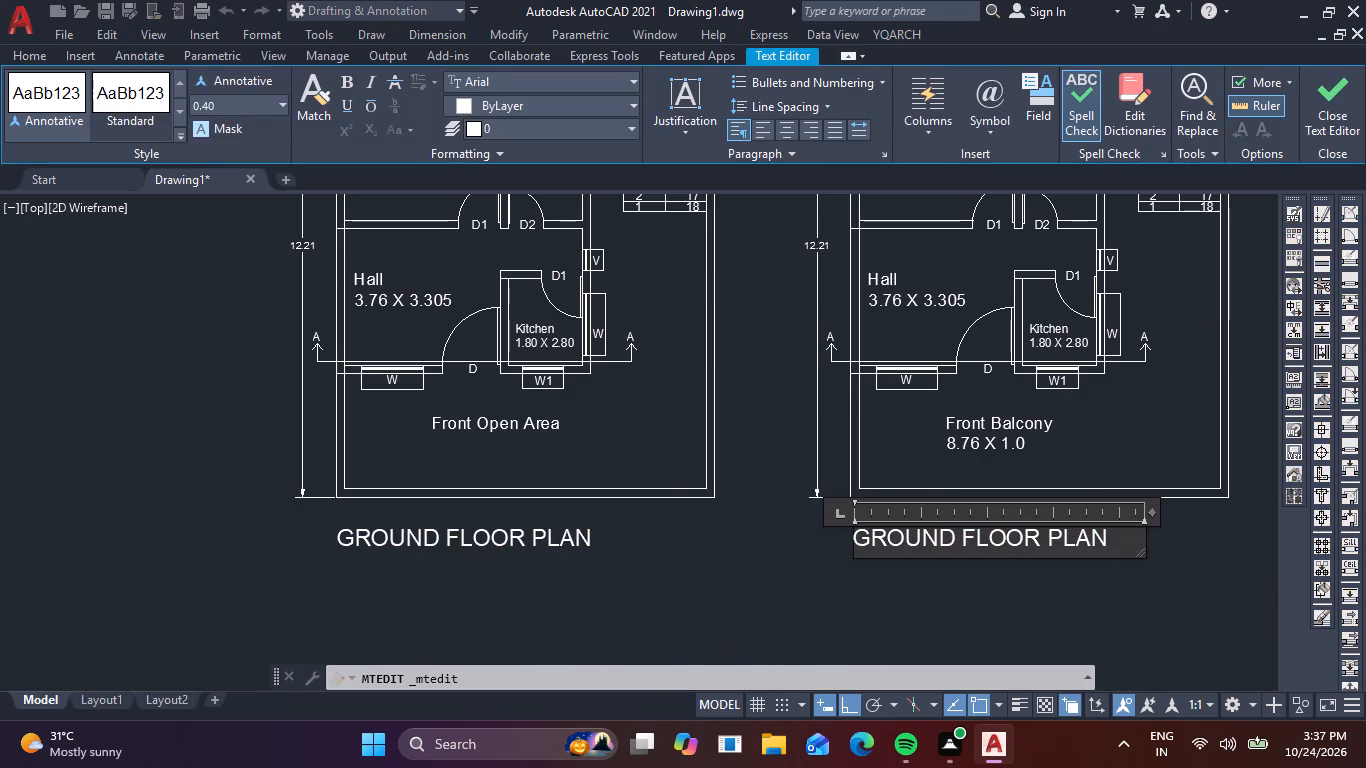
click(1107, 539)
key(BackSpace)
key(BackSpace)
key(BackSpace)
key(BackSpace)
key(BackSpace)
key(BackSpace)
key(BackSpace)
key(BackSpace)
key(BackSpace)
key(BackSpace)
key(BackSpace)
key(BackSpace)
key(BackSpace)
key(BackSpace)
key(BackSpace)
key(BackSpace)
key(BackSpace)
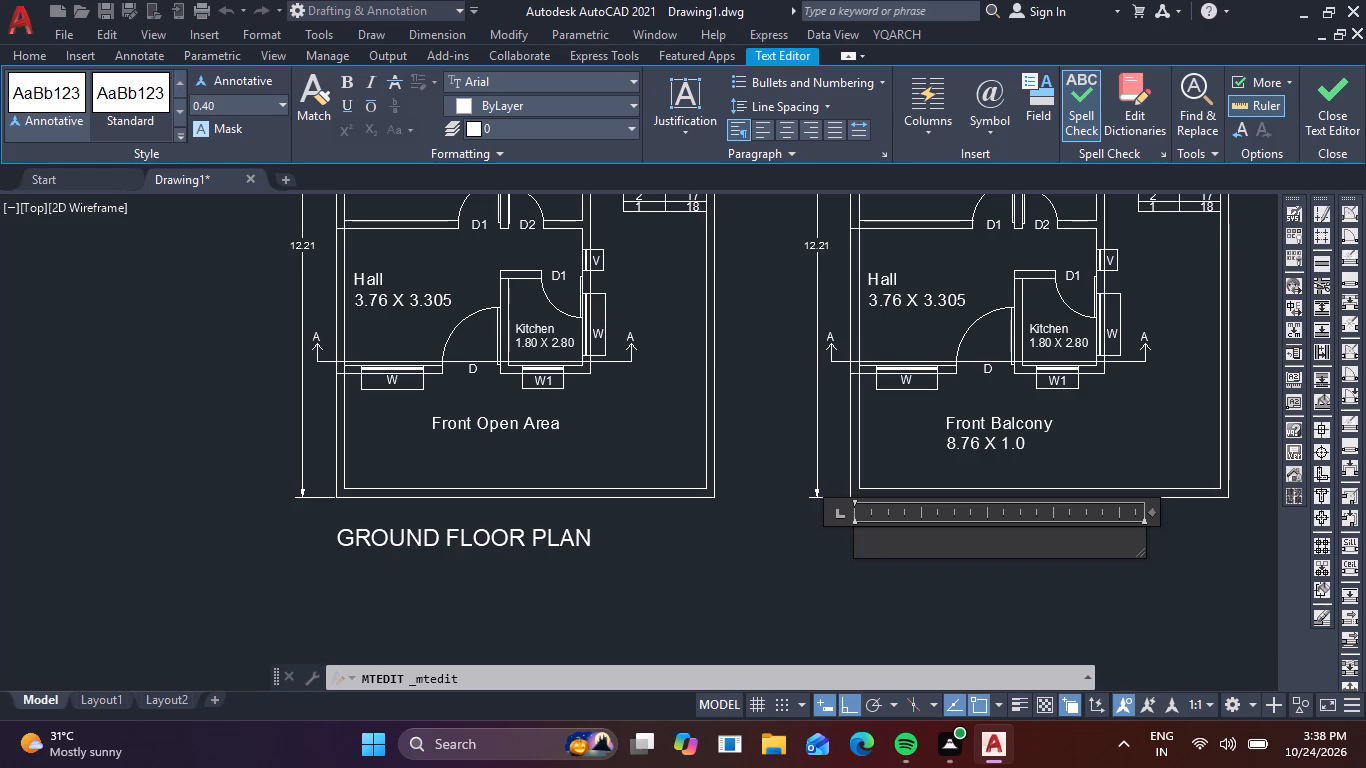
text(FIR)
text(ST)
key(space)
text(FLOOR)
key(space)
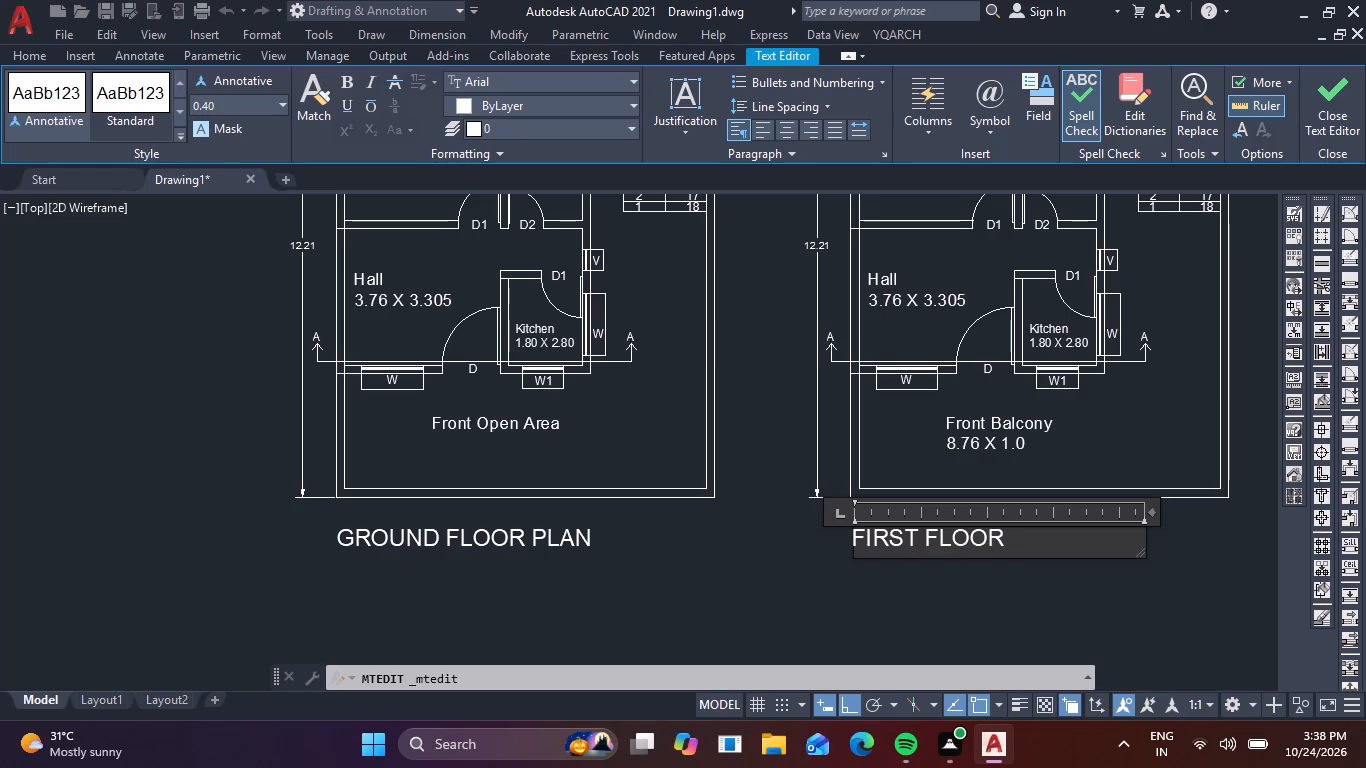
text(PLAN)
Underline the whole FIRST FLOOR PLAN title and finish editing it.
drag(1090, 541, 788, 569)
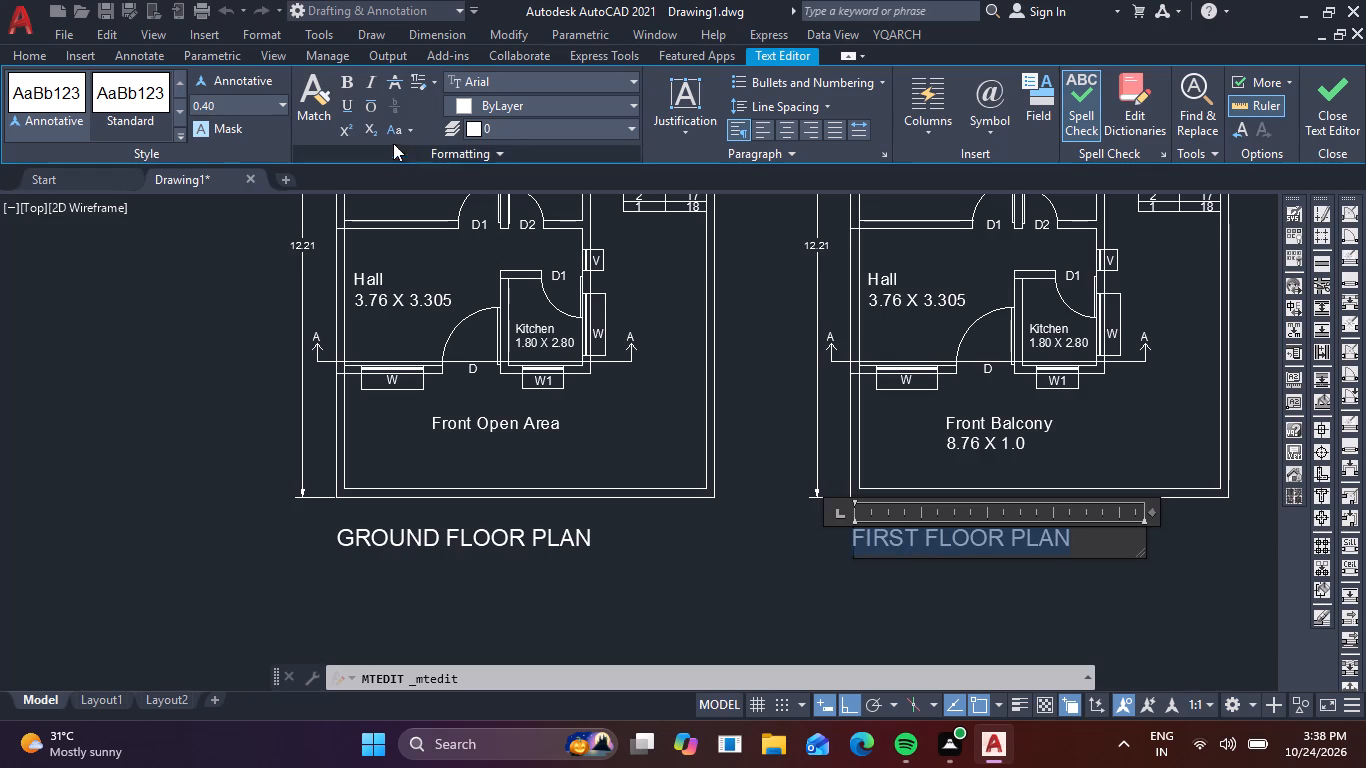
click(340, 112)
click(554, 528)
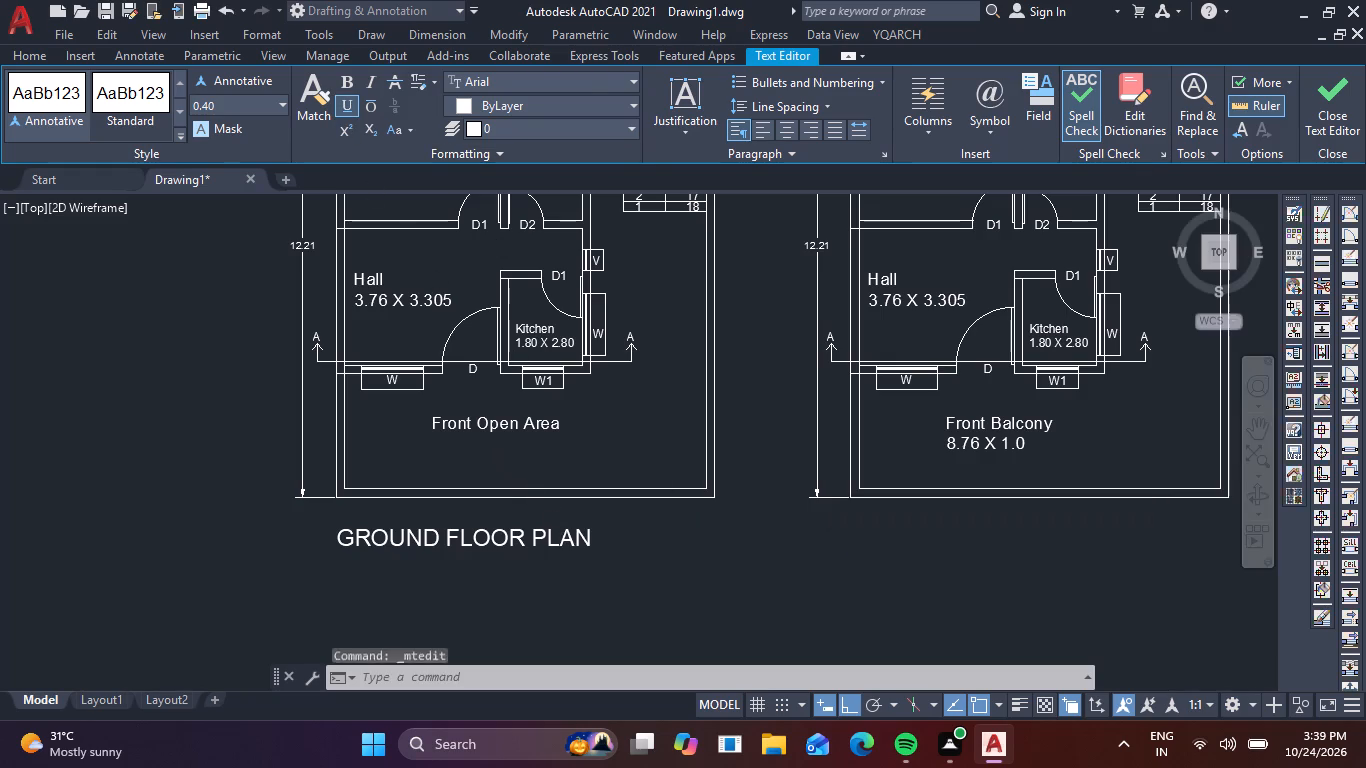
Underline the whole GROUND FLOOR PLAN title and finish editing it.
double_click(583, 532)
triple_click(591, 539)
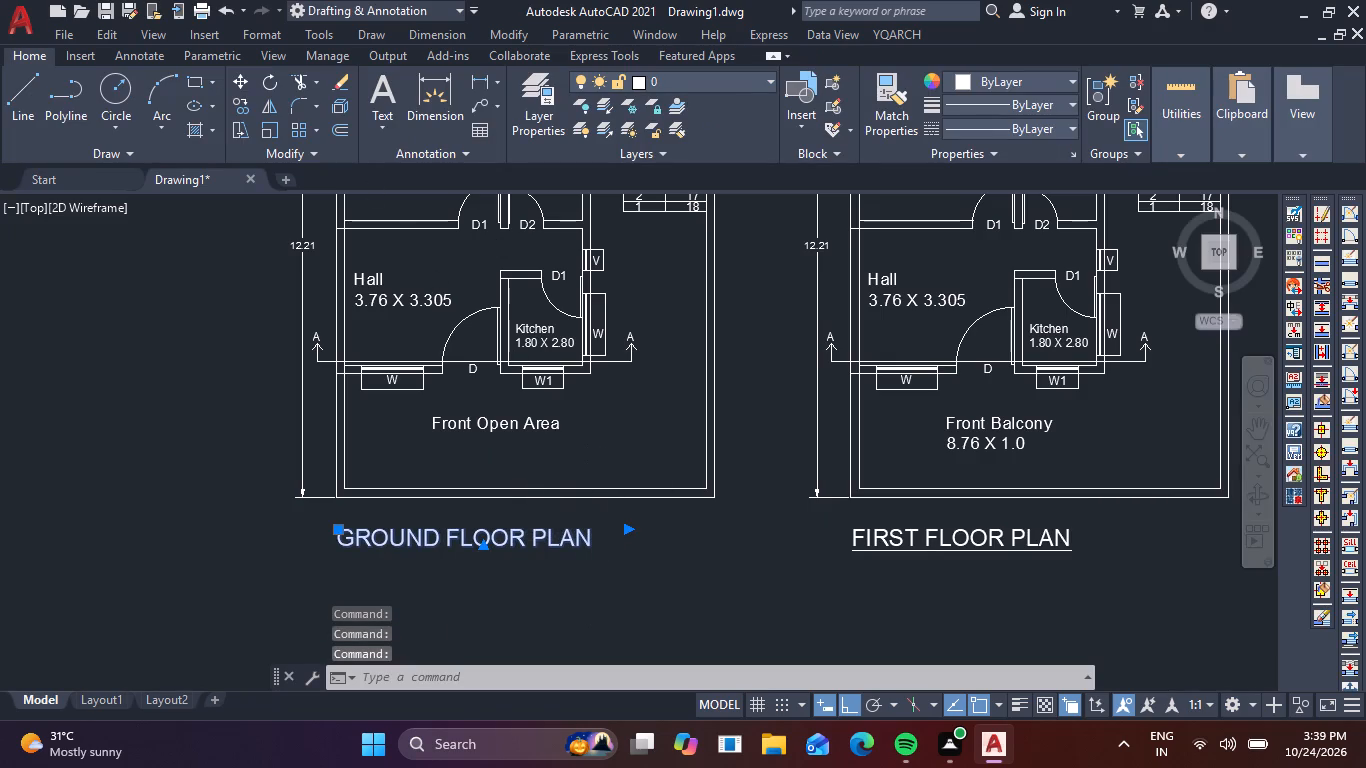
double_click(581, 538)
drag(602, 534, 394, 548)
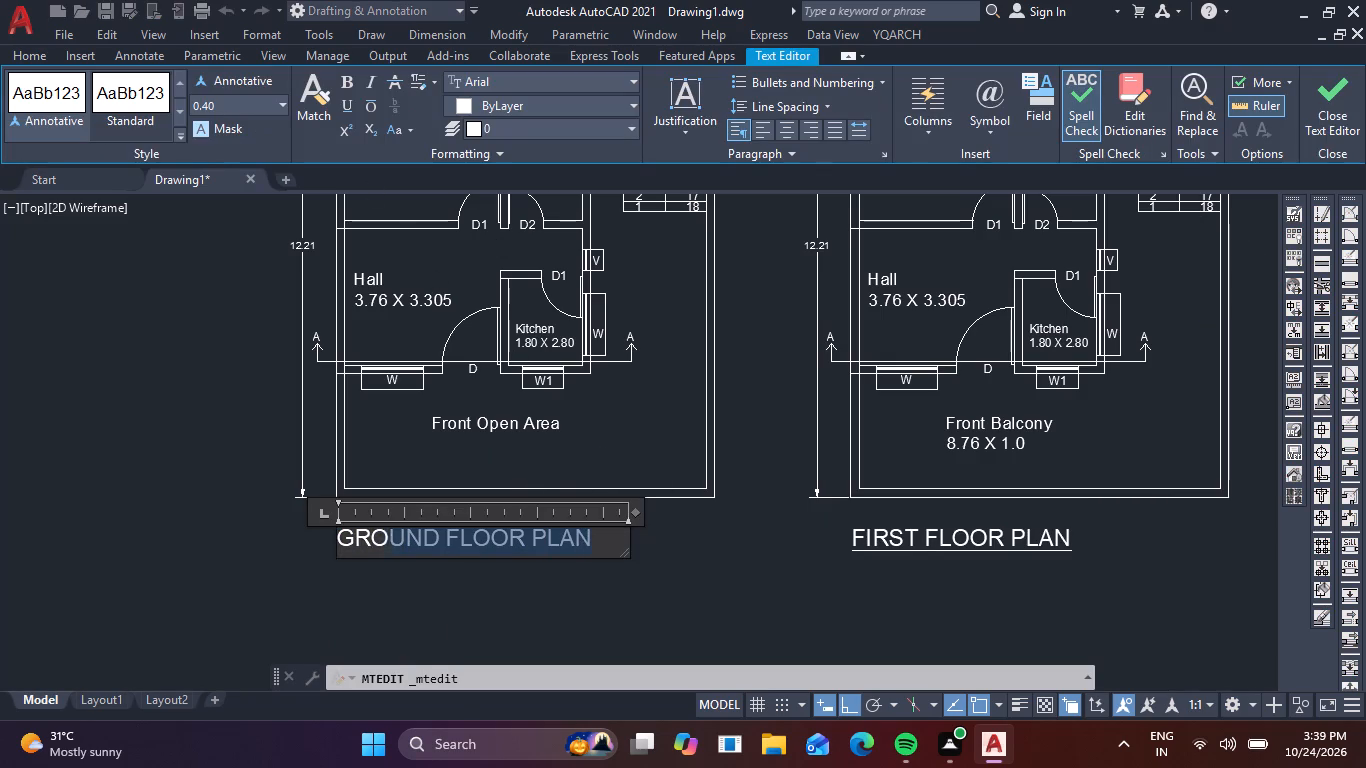
drag(394, 548, 342, 545)
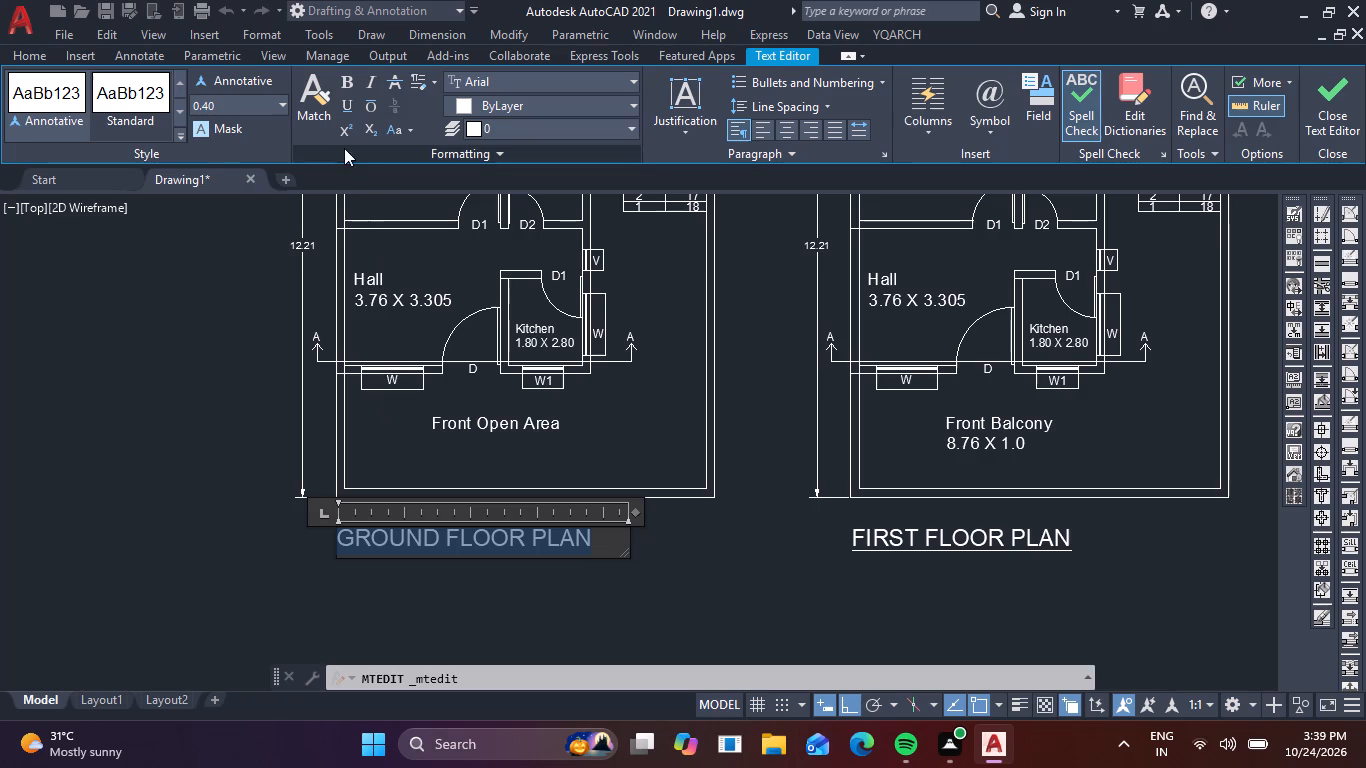
click(350, 109)
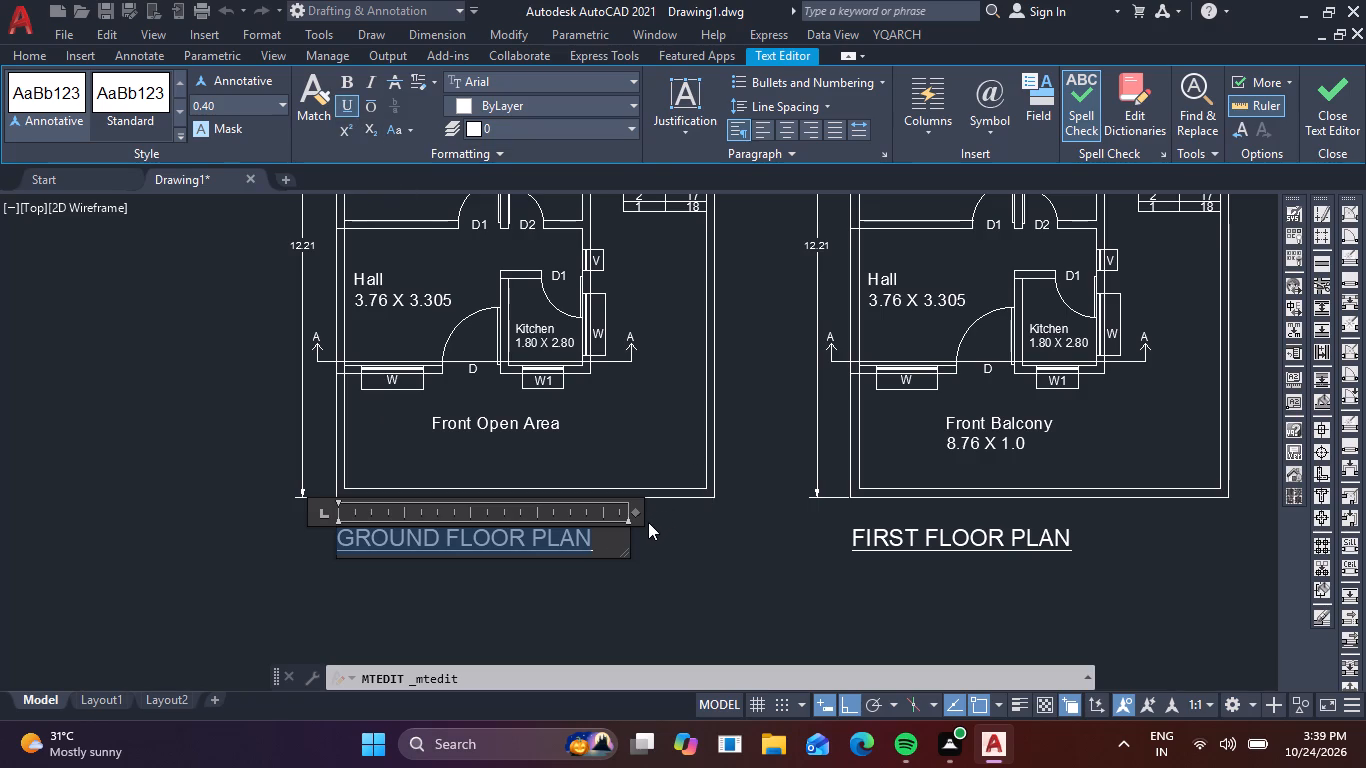
click(251, 429)
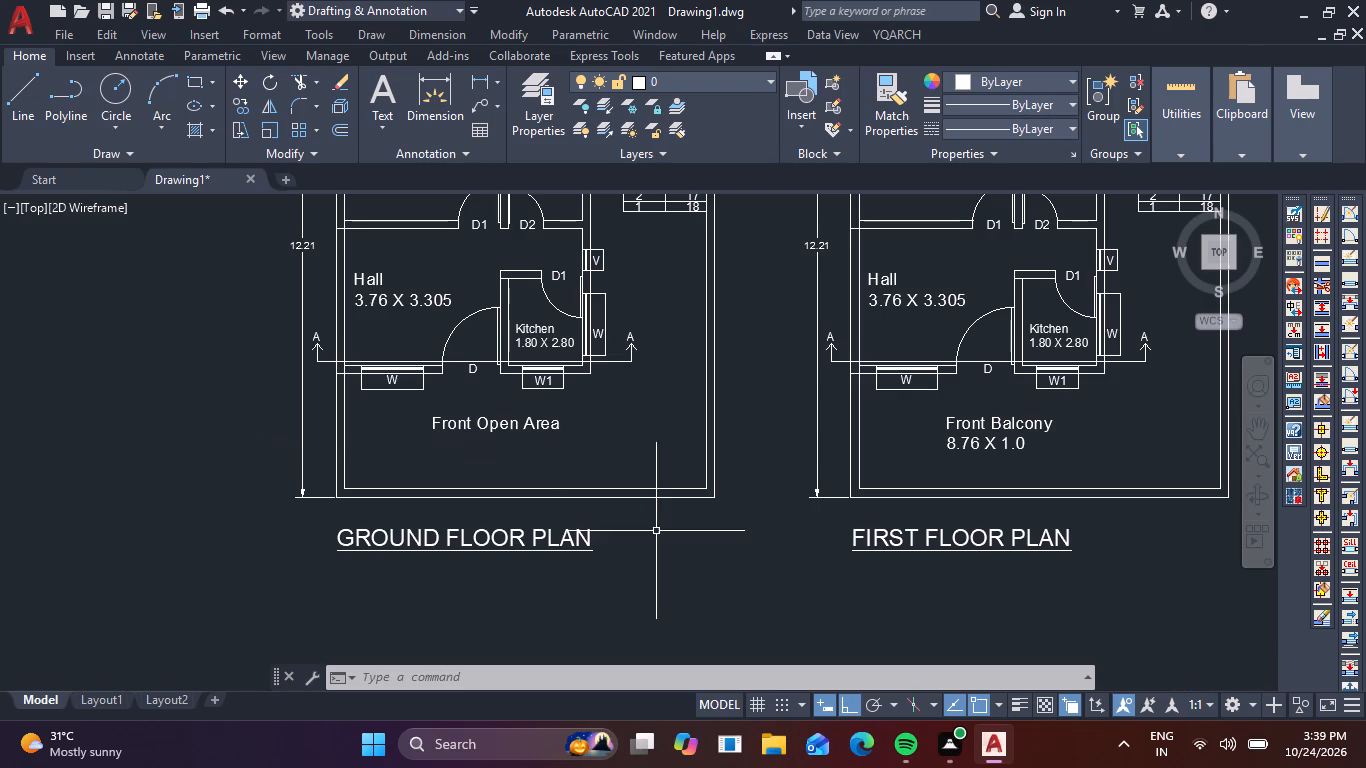
Draw two short lines across the ground floor's front boundary wall, at the inner right corner and about 2.57 left of it.
scroll(682, 544, down, 1)
middle_drag(753, 545, 524, 533)
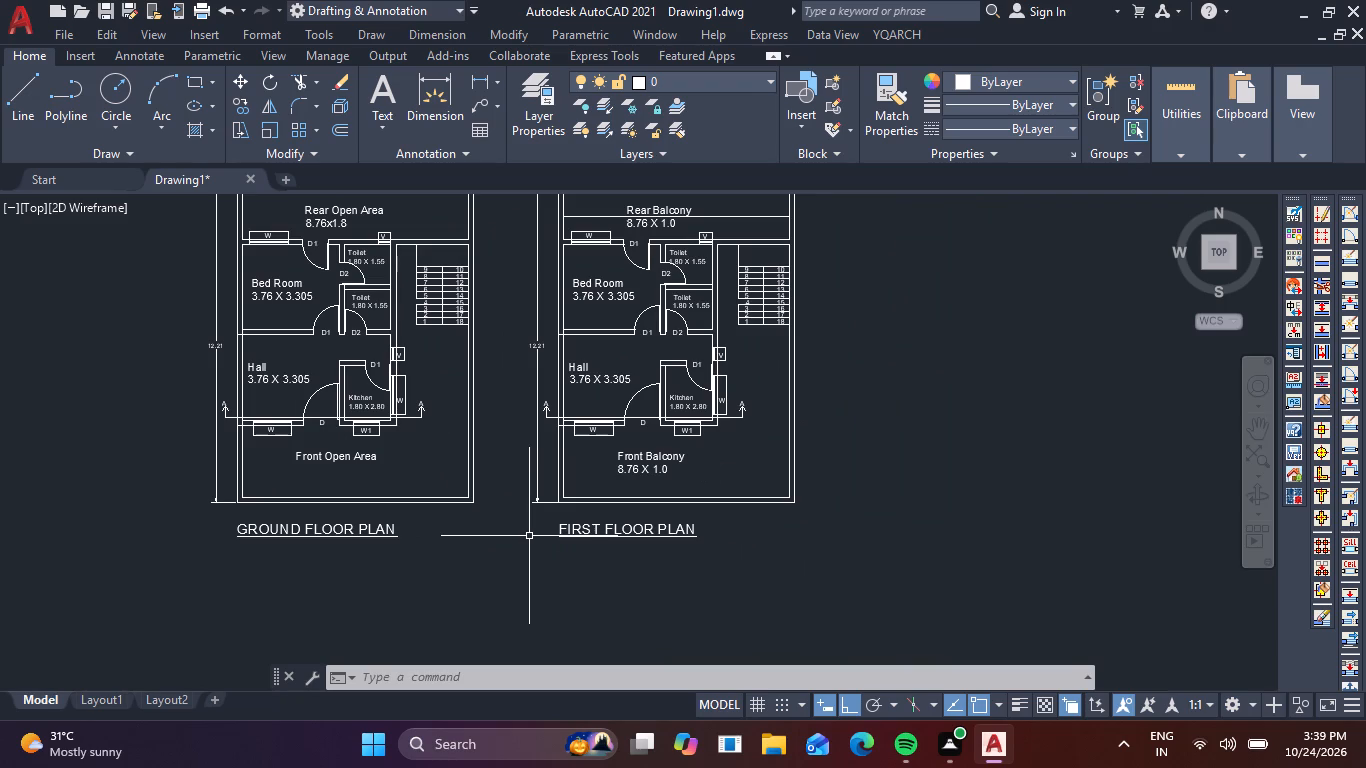
scroll(372, 497, up, 2)
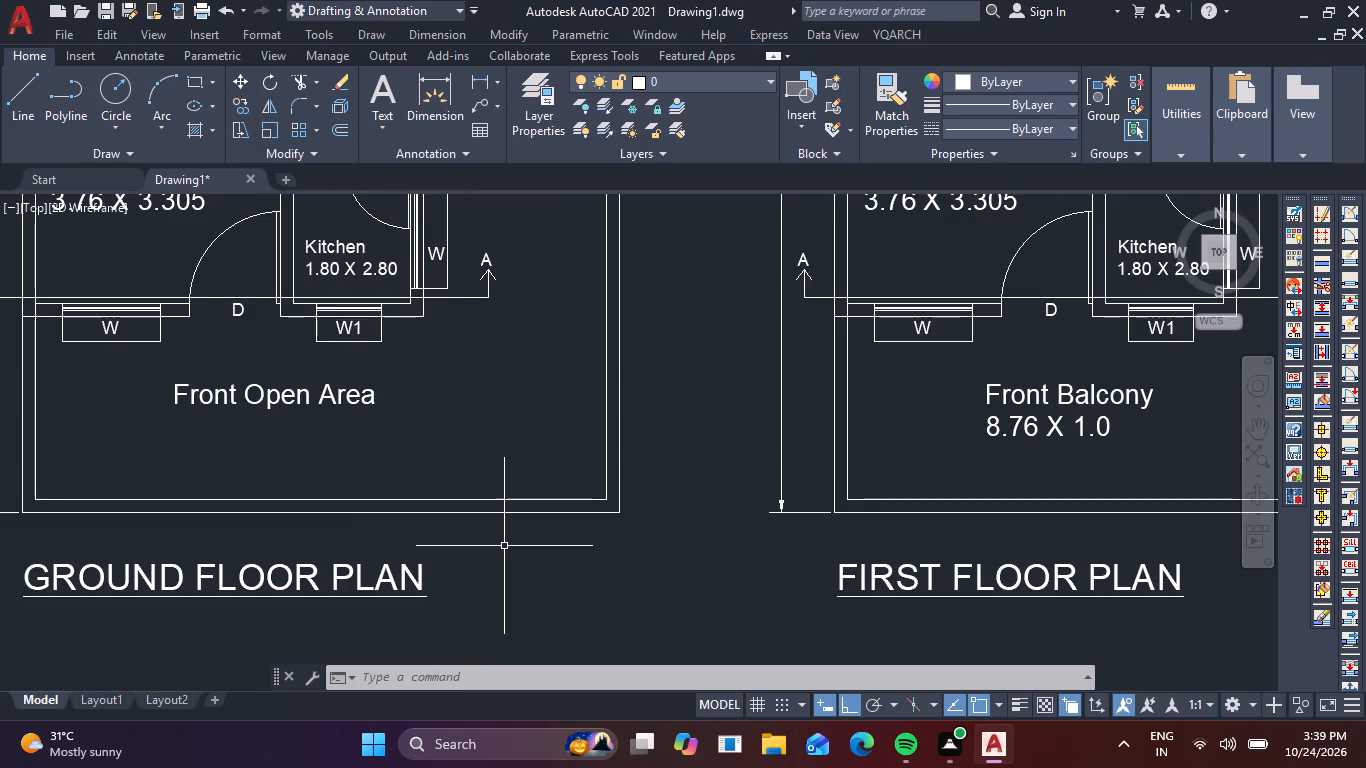
text(L)
key(space)
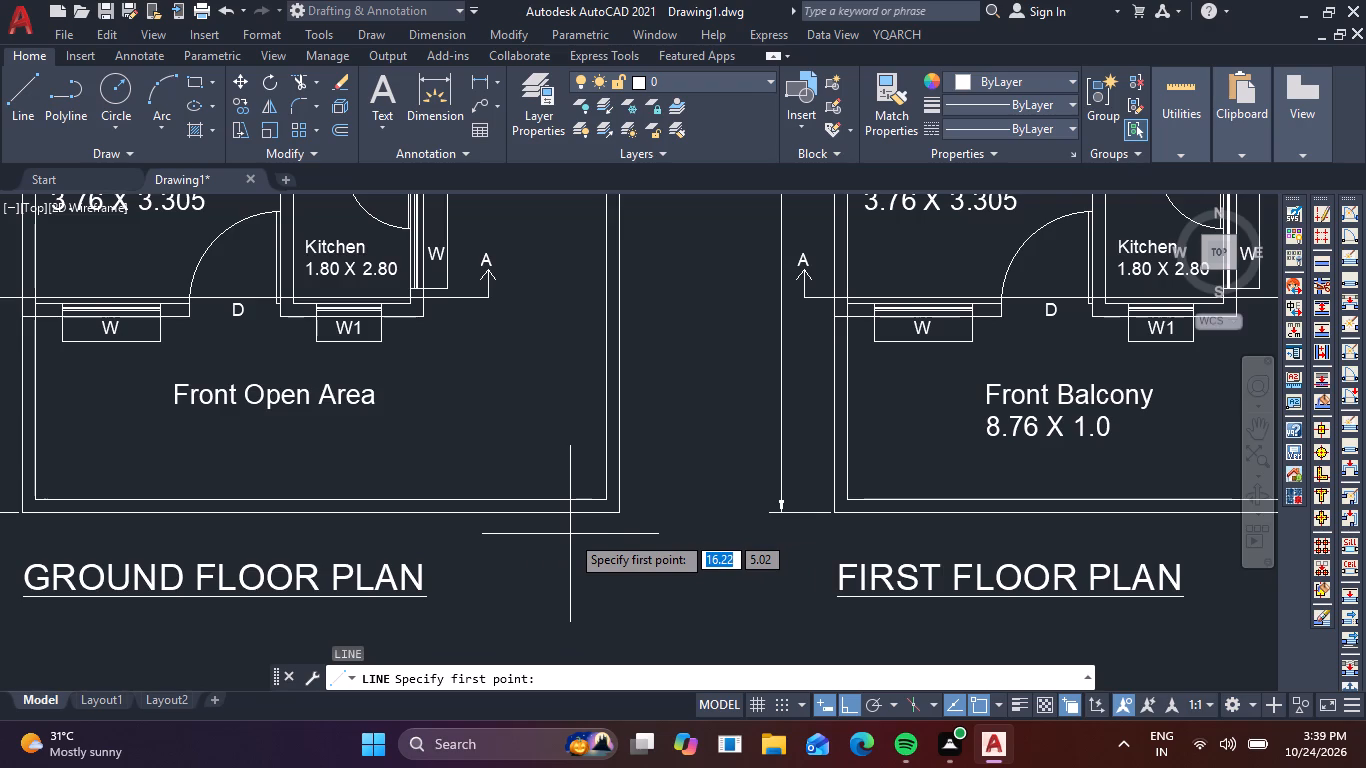
scroll(570, 534, up, 2)
click(653, 440)
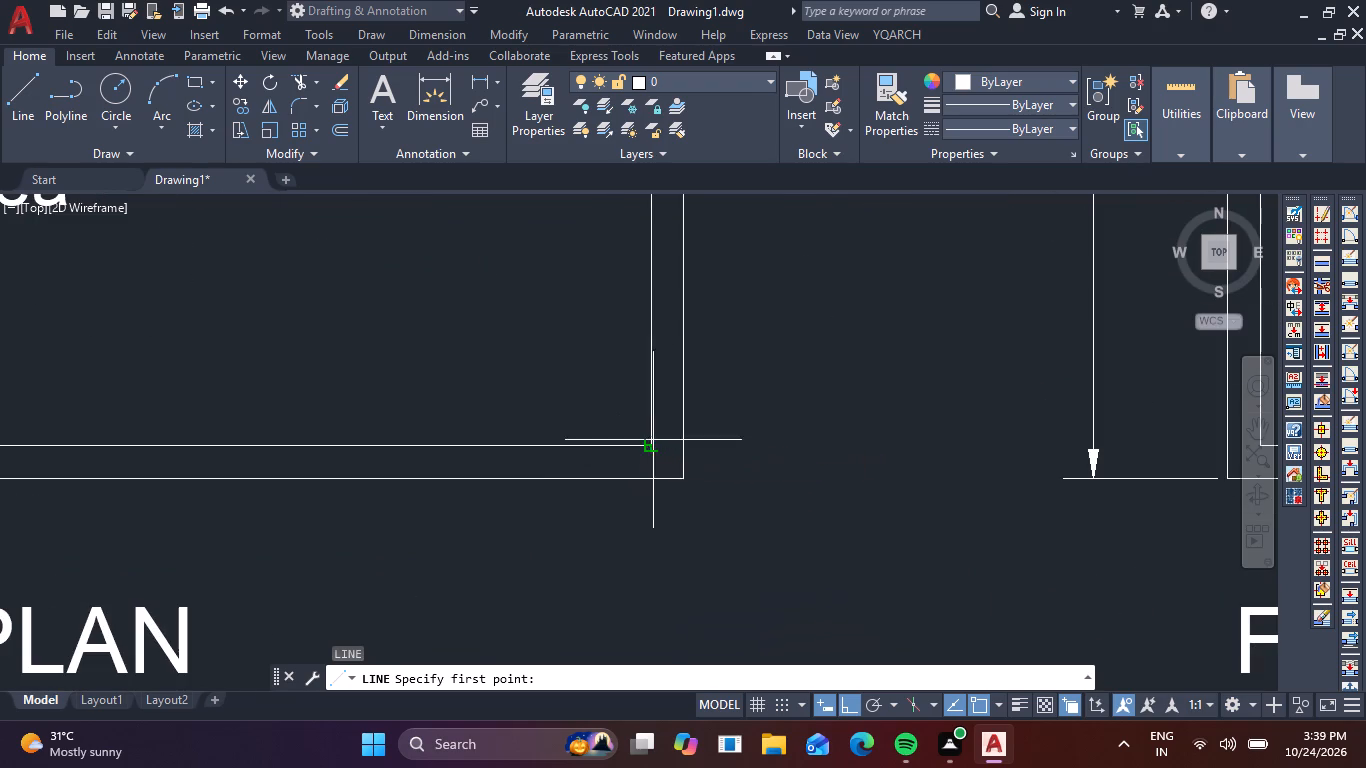
click(657, 484)
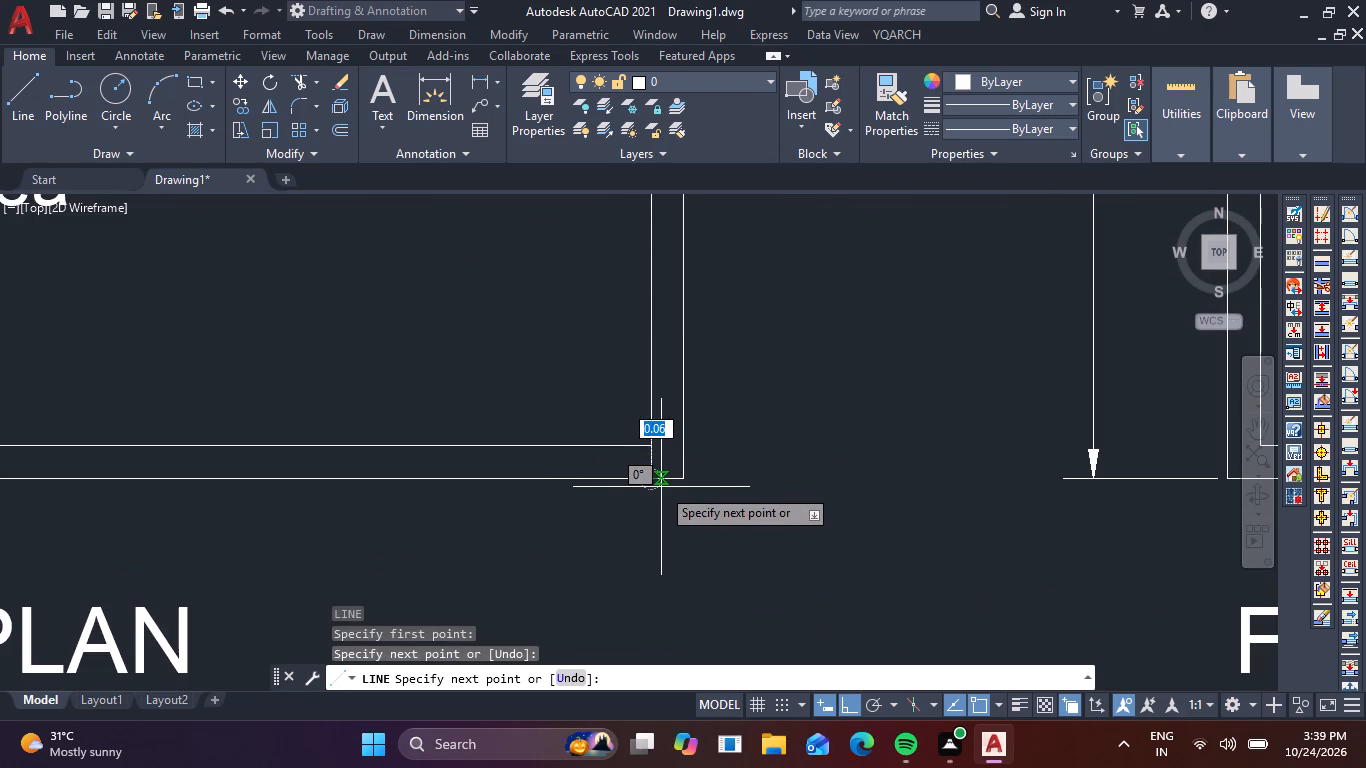
key(space)
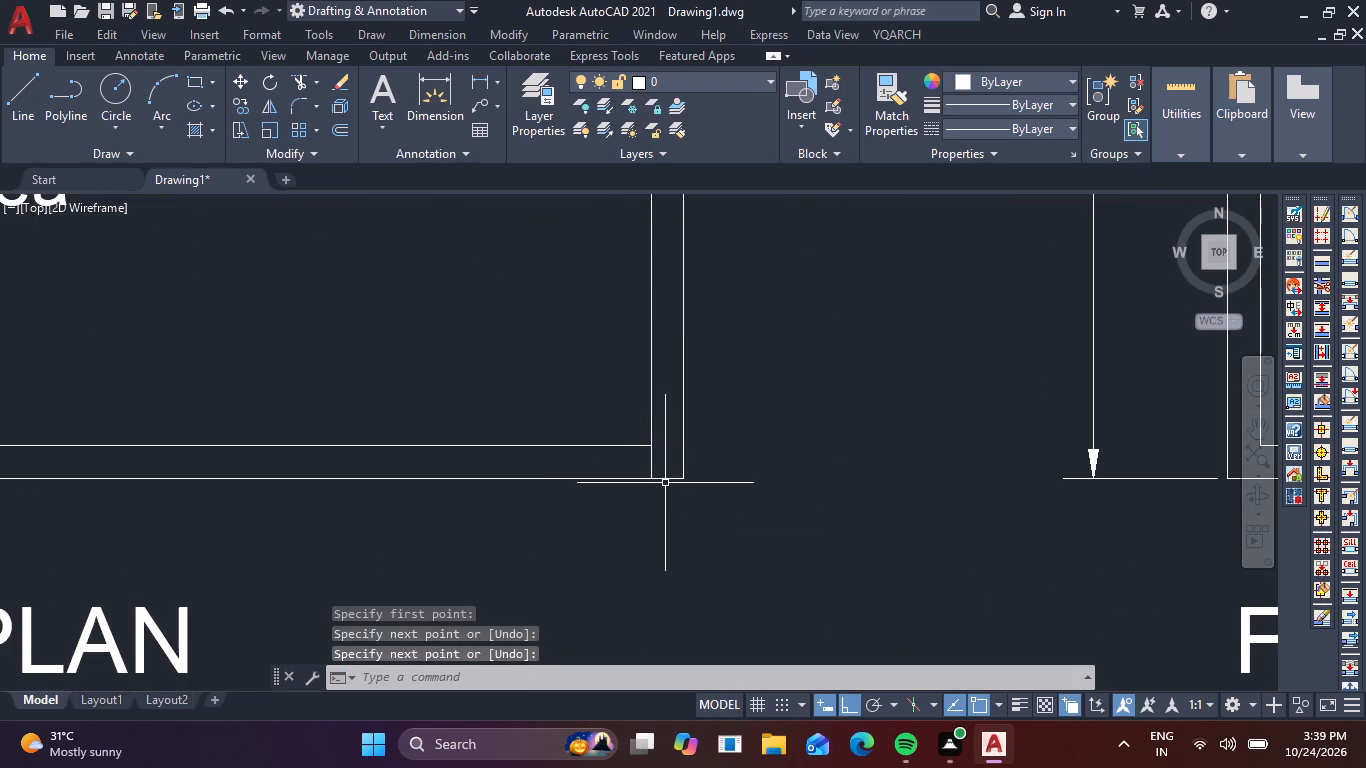
middle_drag(317, 516, 489, 521)
key(space)
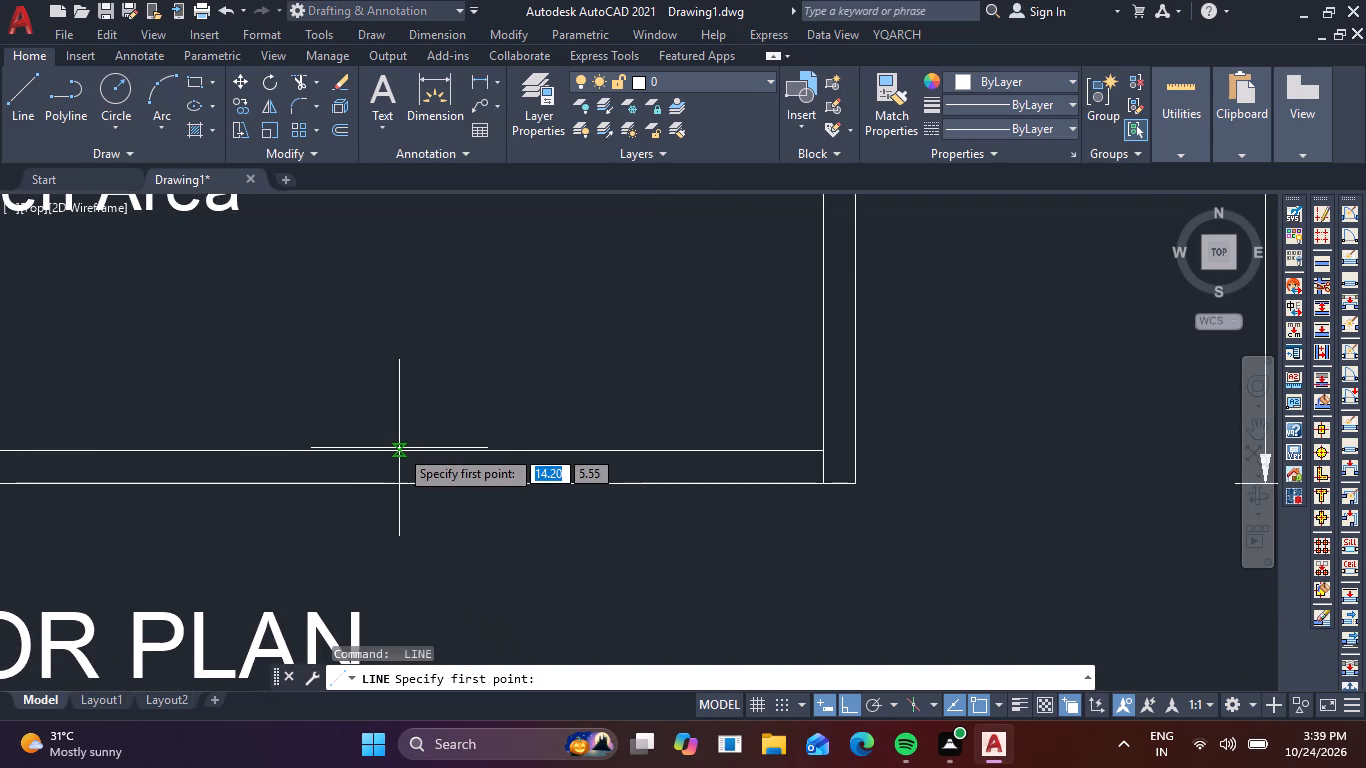
click(399, 448)
click(398, 480)
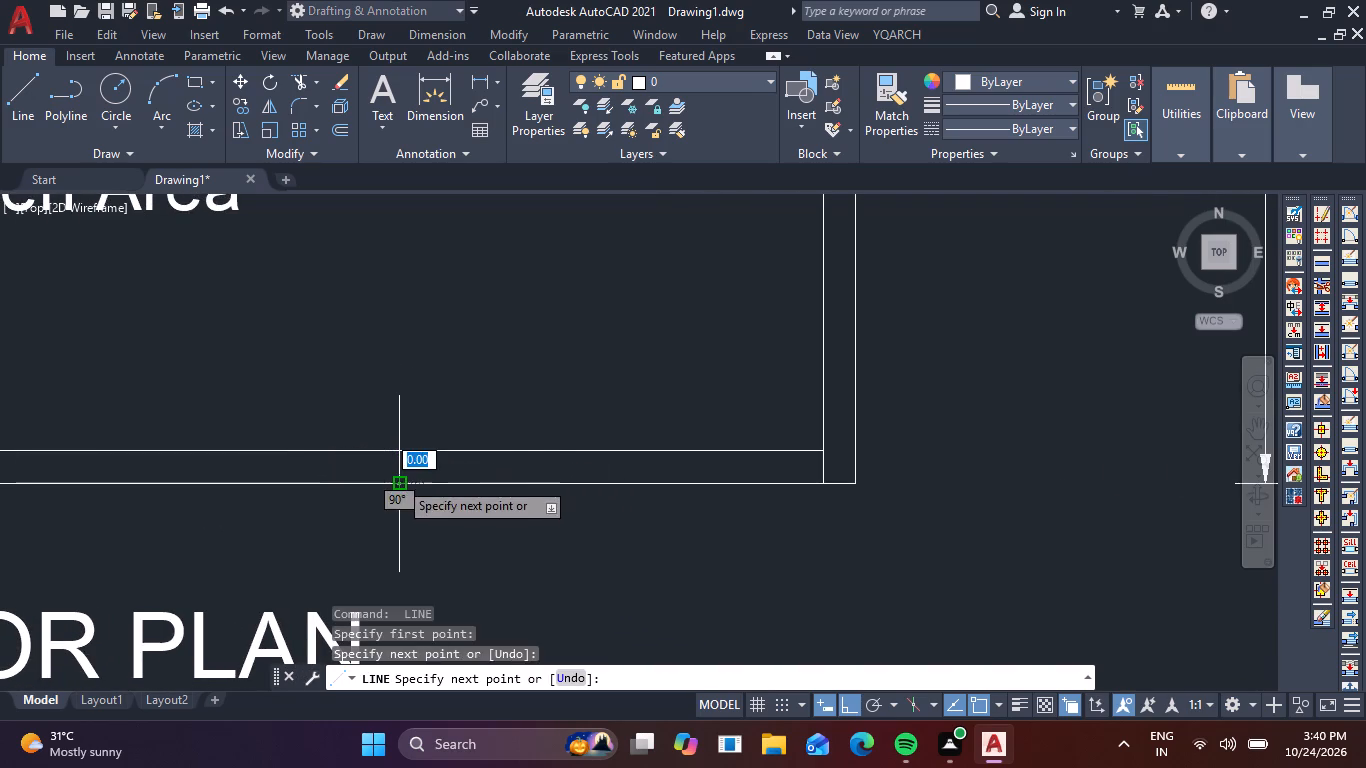
key(space)
Draw two crossing diagonal lines between opposite corners of the marked-off section of the ground floor's front boundary wall.
key(space)
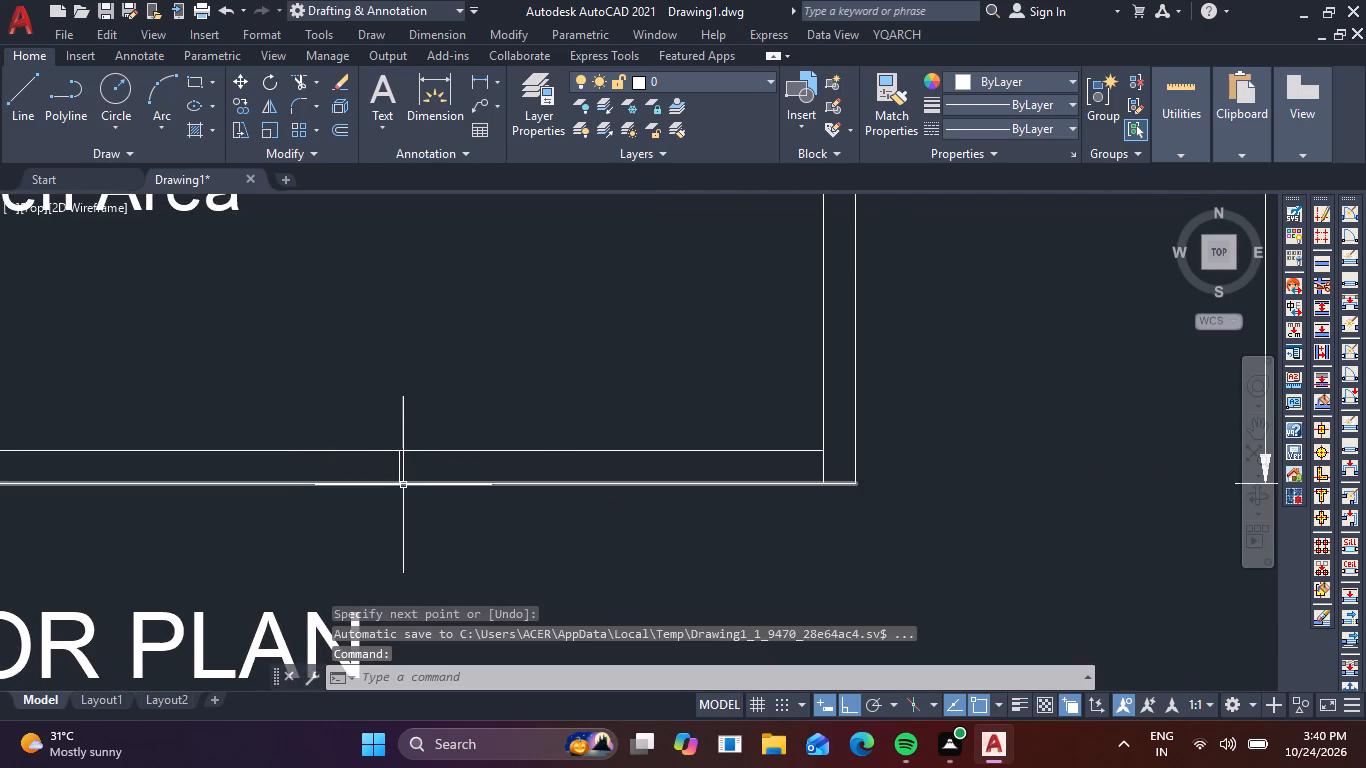
click(397, 481)
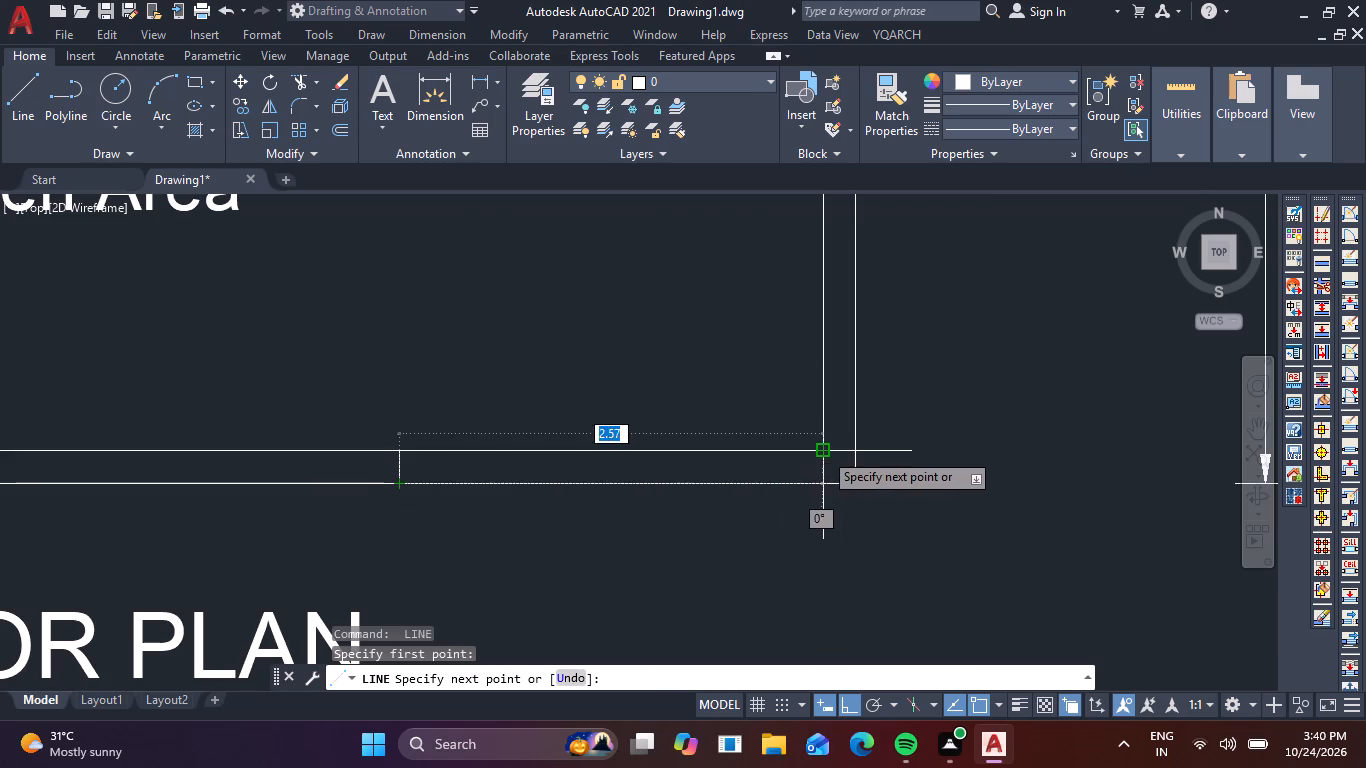
click(823, 451)
key(space)
key(space)
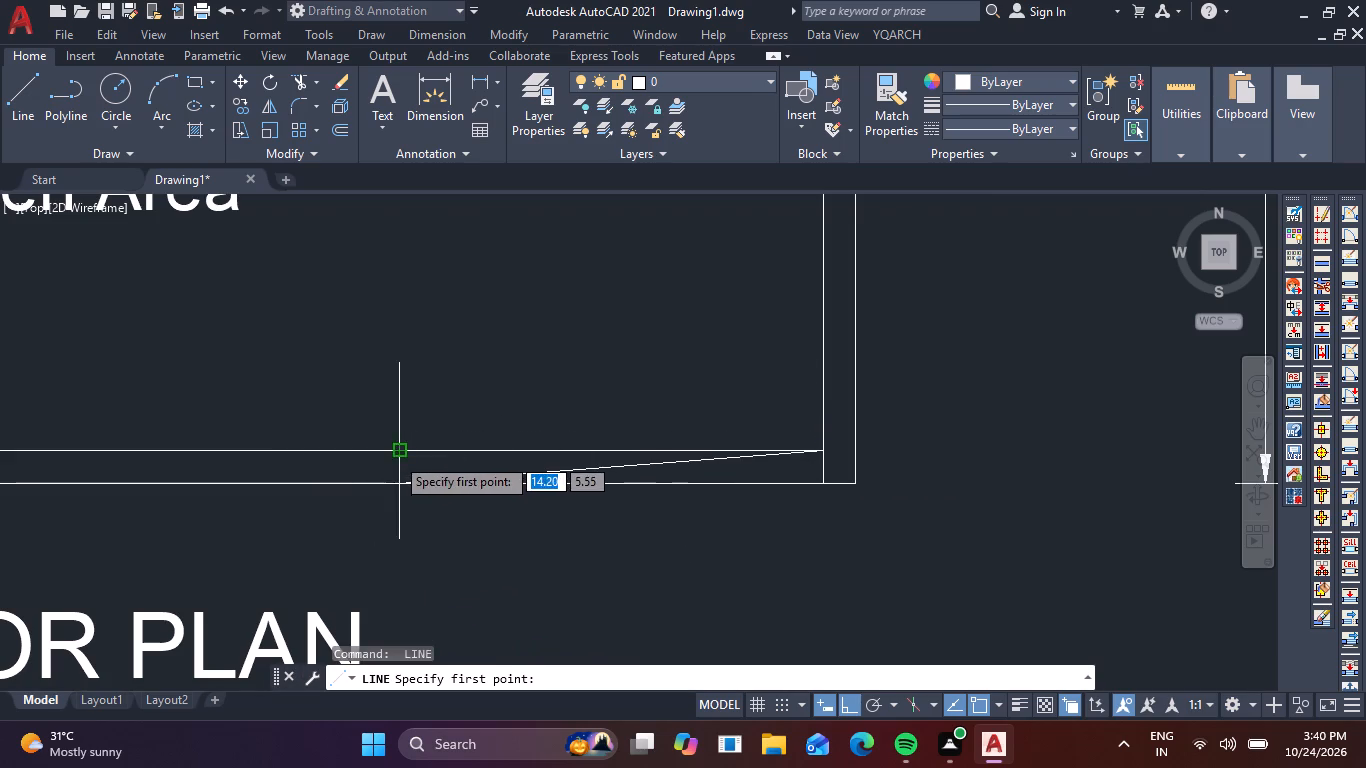
click(395, 456)
click(825, 483)
key(space)
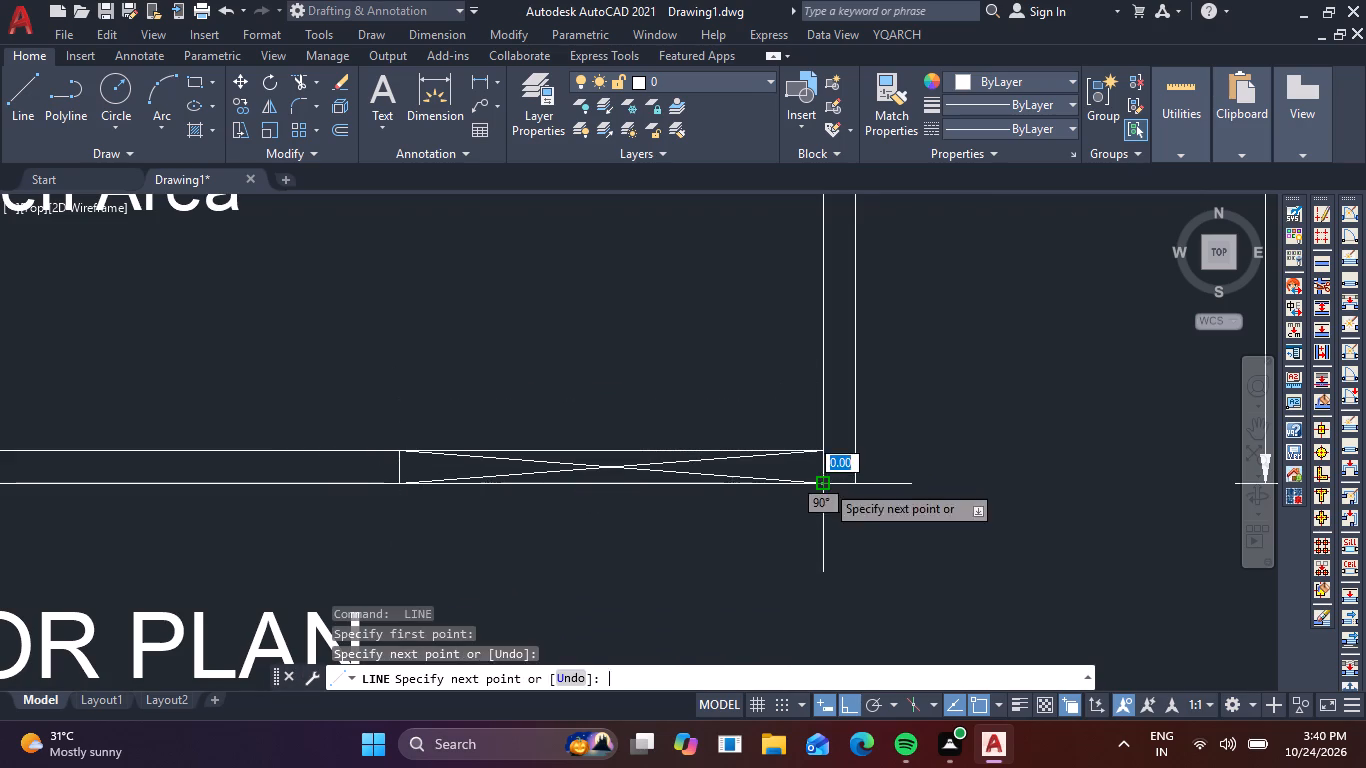
Trim the inner and outer front wall lines between the two short end lines, leaving only the crossed diagonals in the opening.
text(TR)
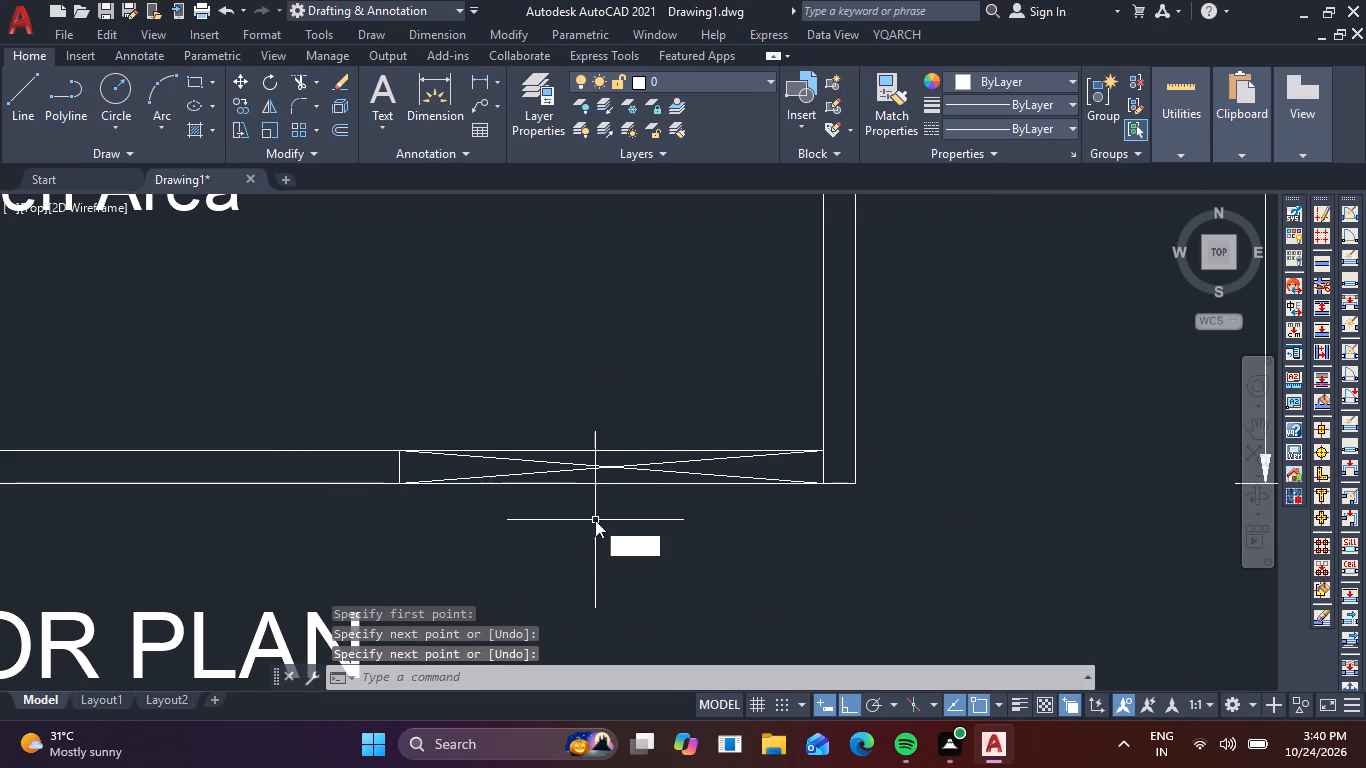
key(space)
click(586, 482)
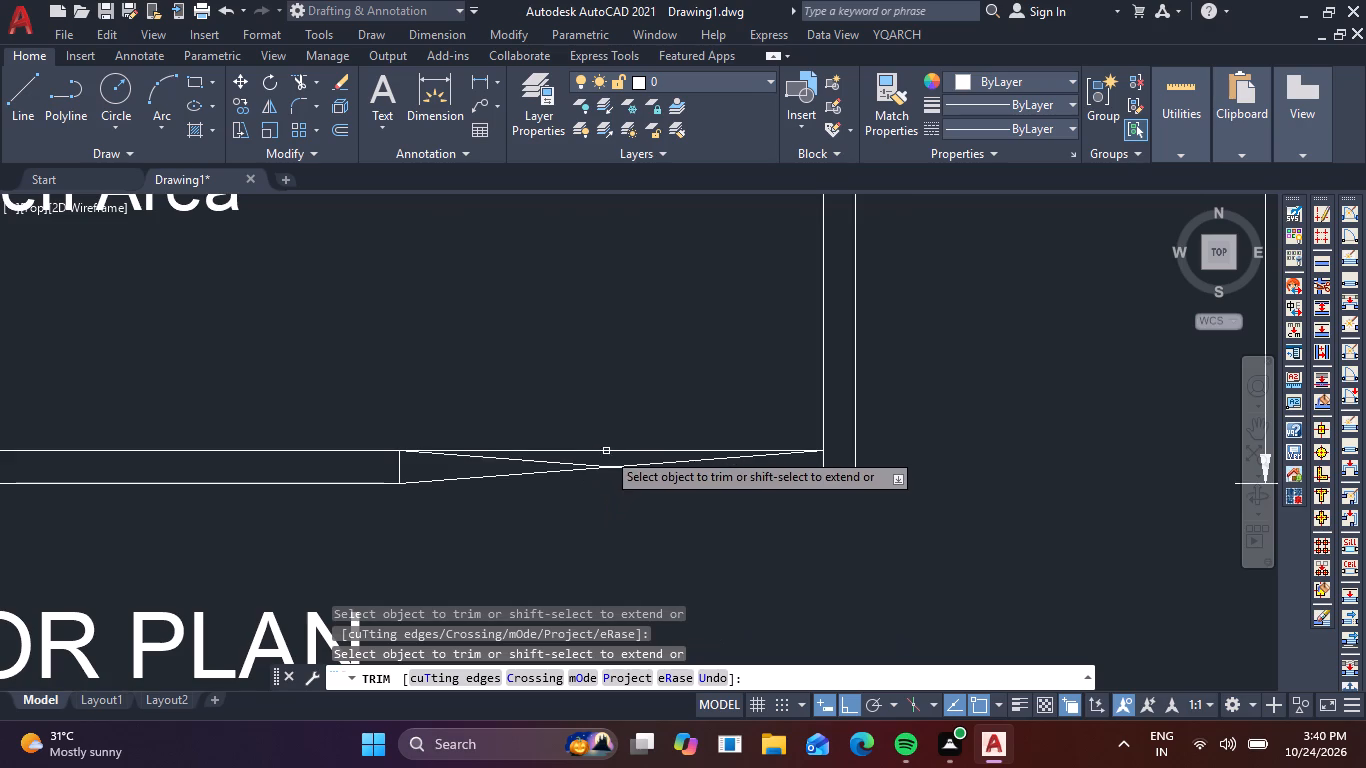
click(606, 451)
key(Escape)
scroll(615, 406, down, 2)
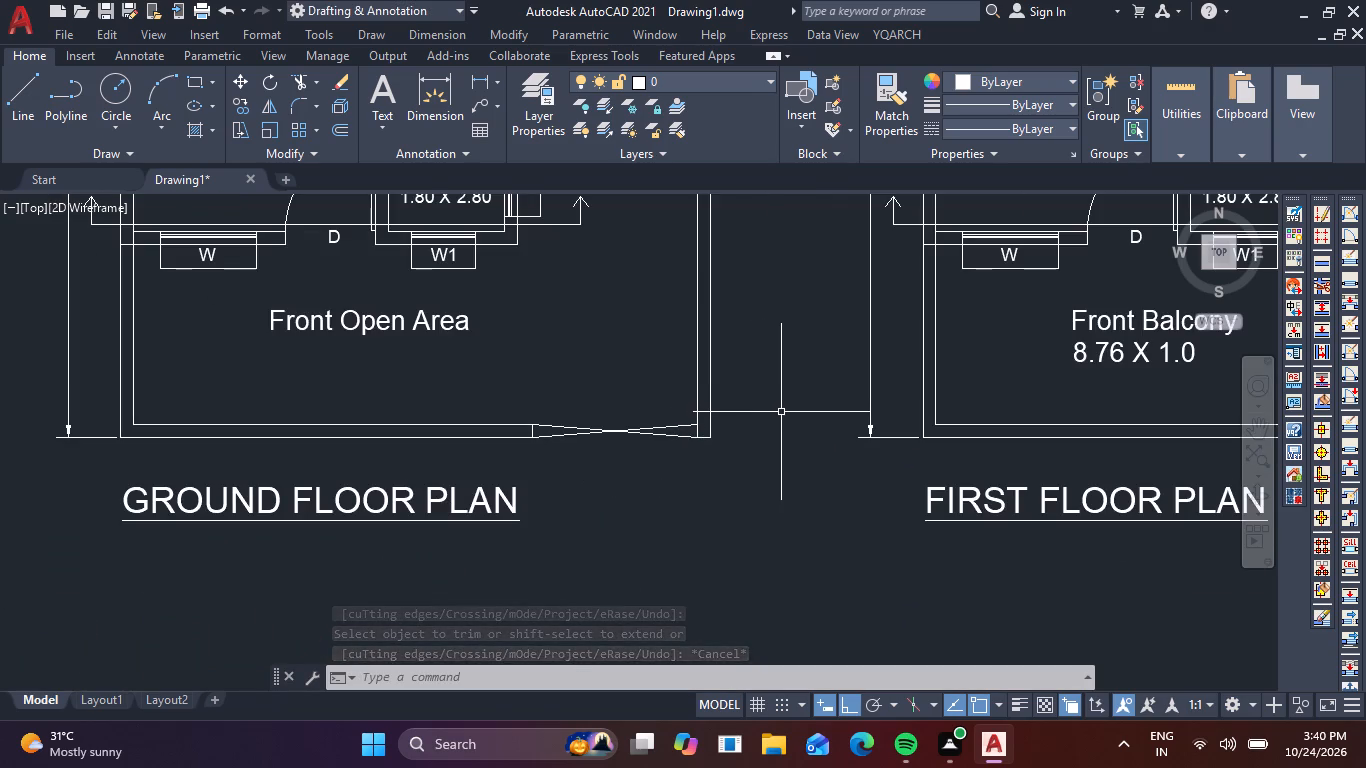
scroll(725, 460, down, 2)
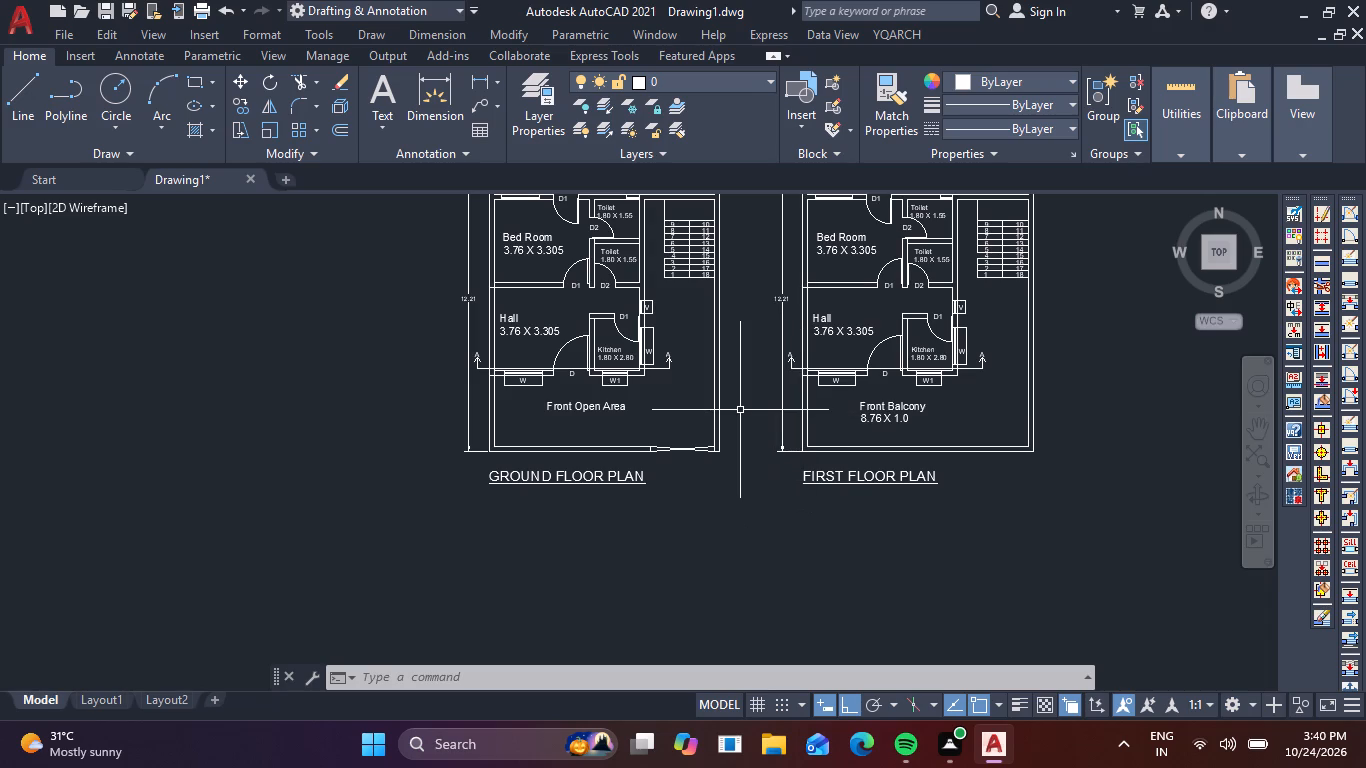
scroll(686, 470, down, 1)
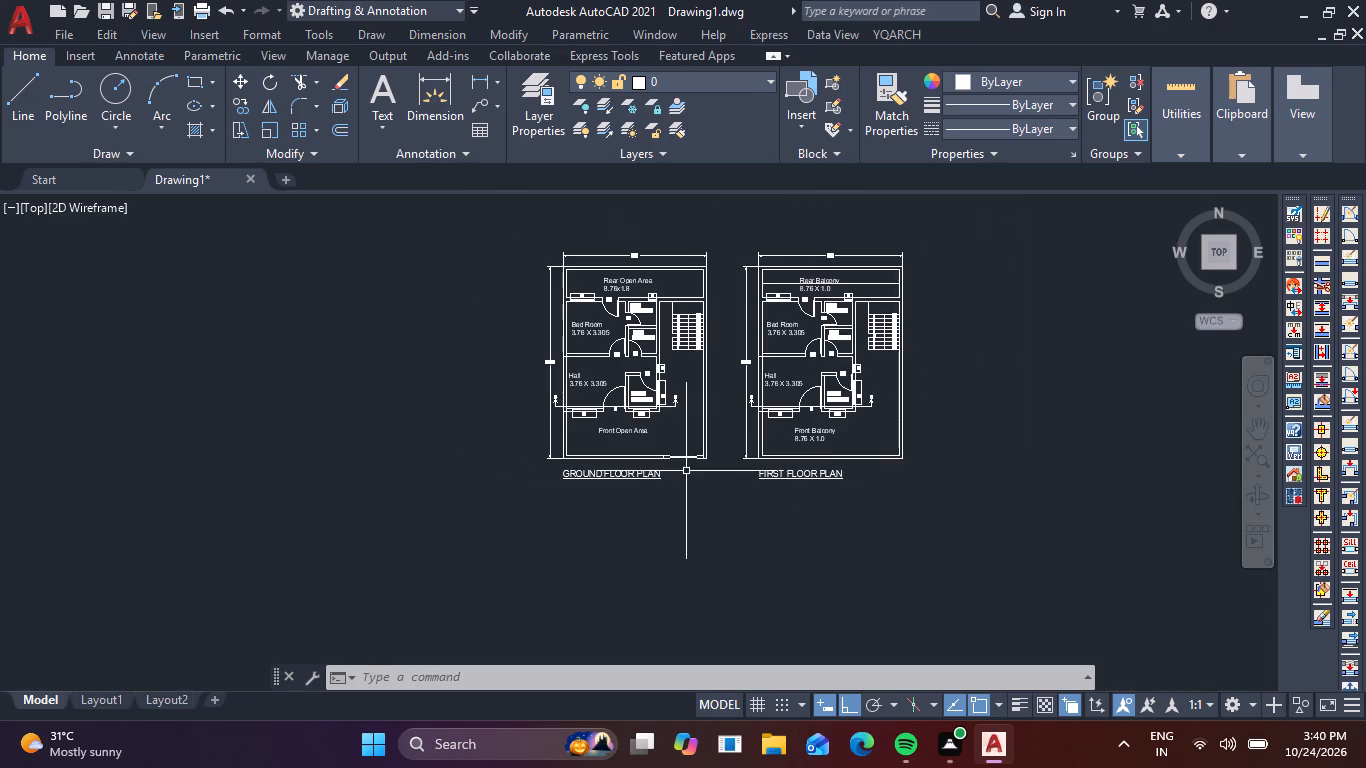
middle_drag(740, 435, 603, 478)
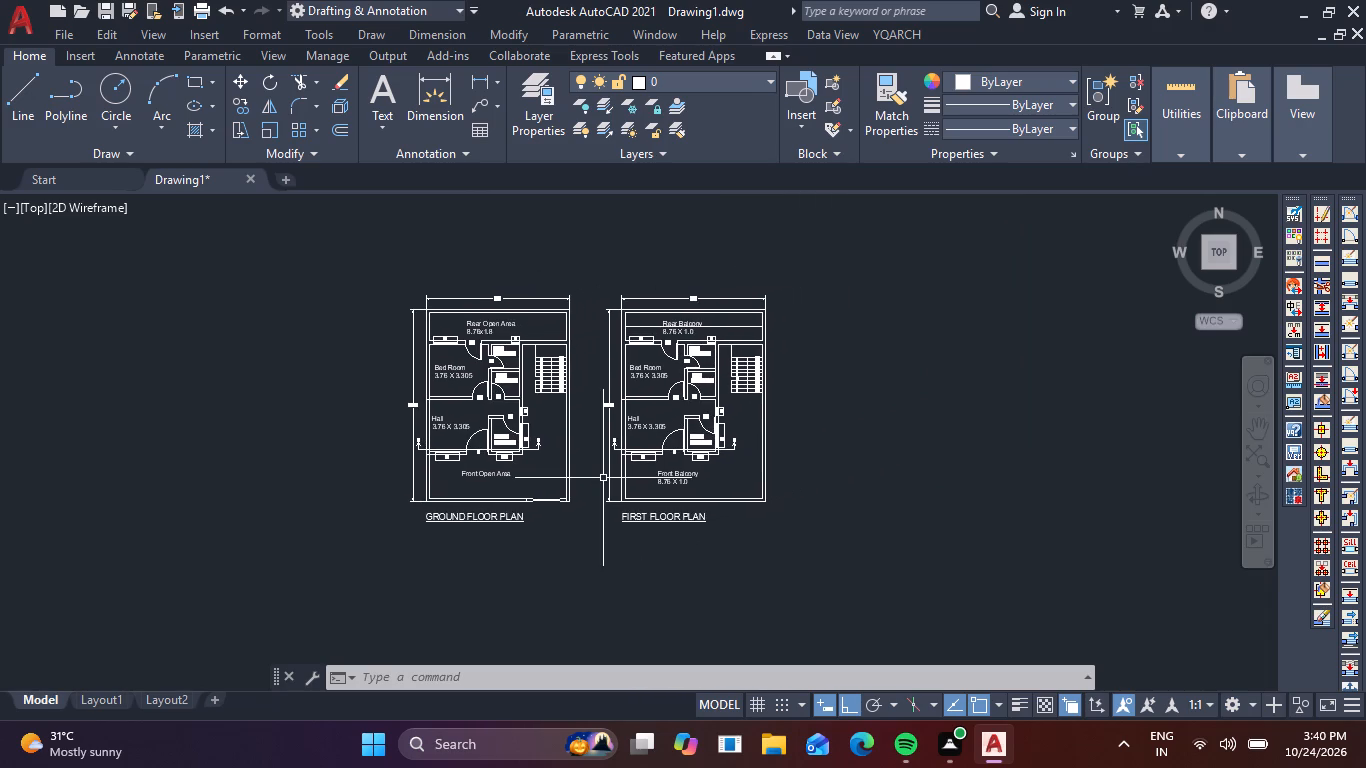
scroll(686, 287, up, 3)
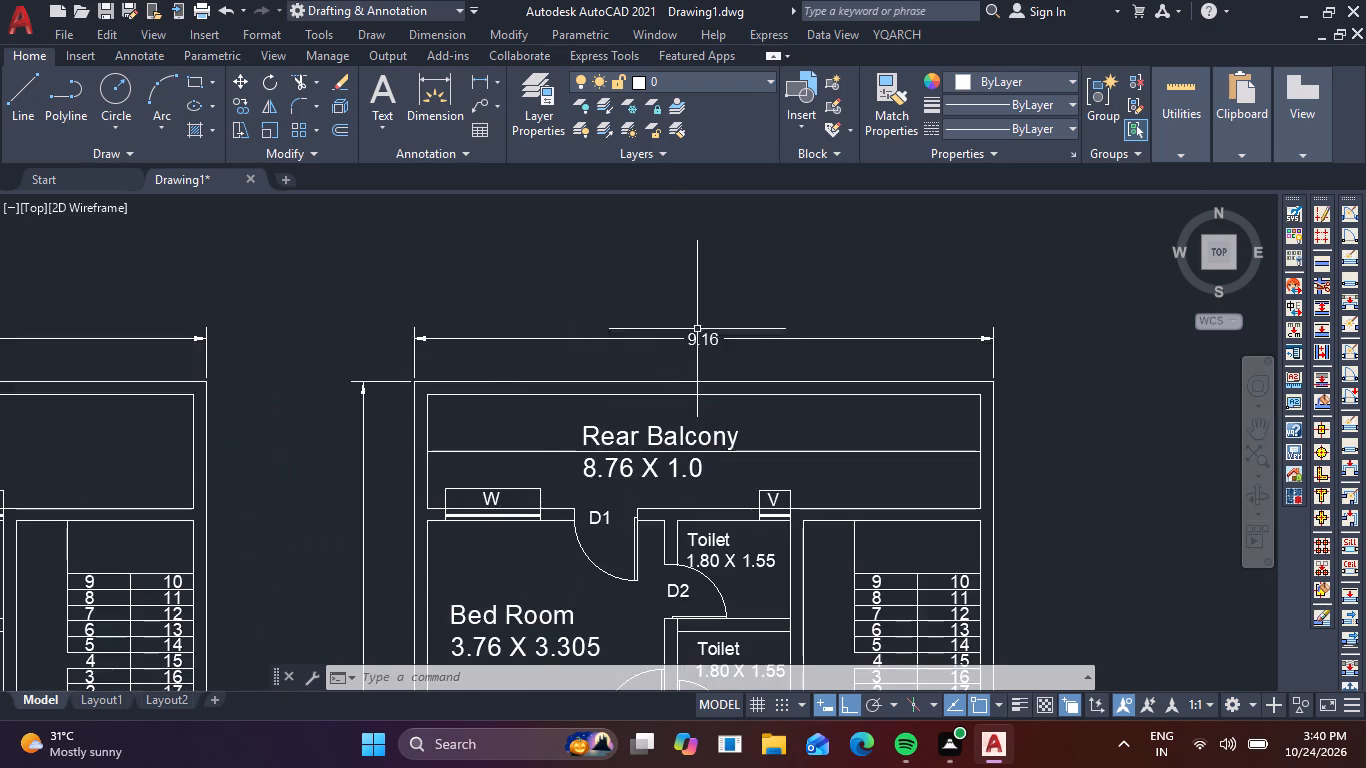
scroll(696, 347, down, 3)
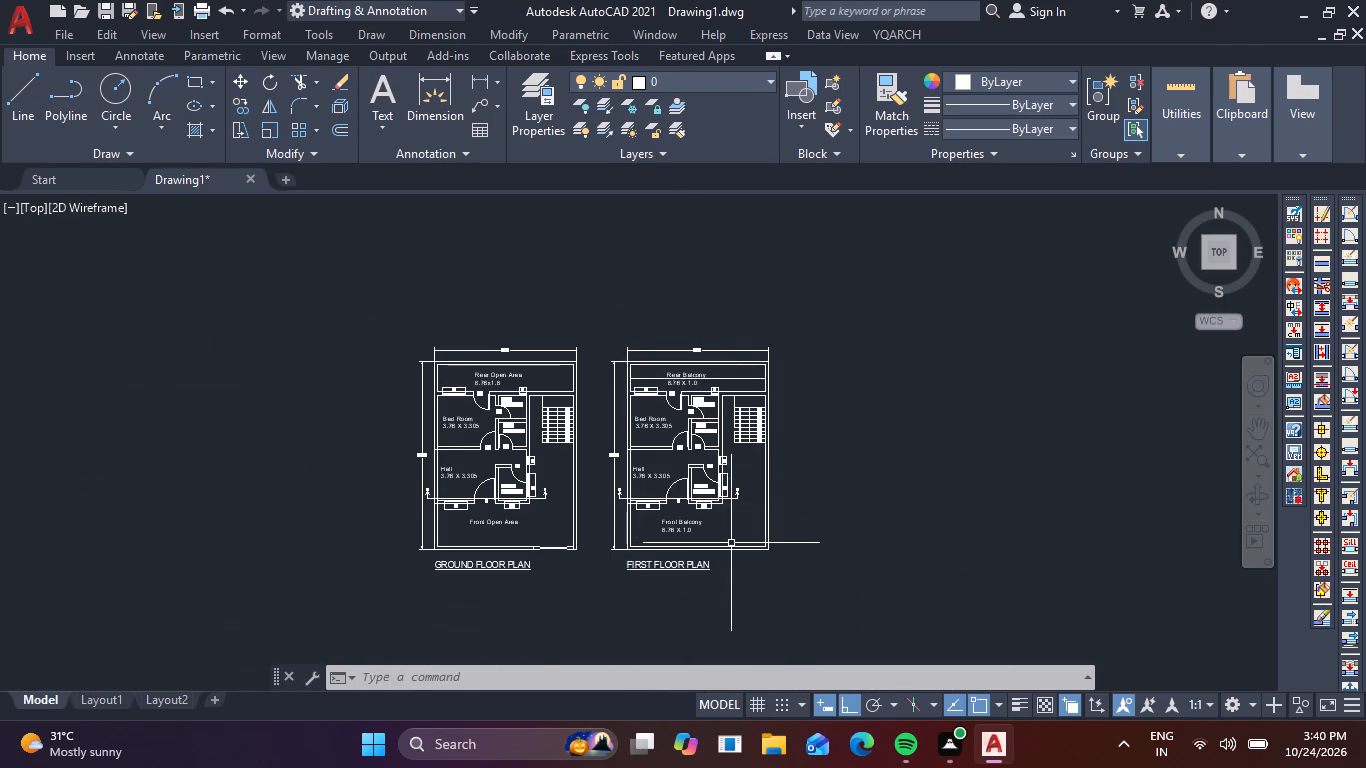
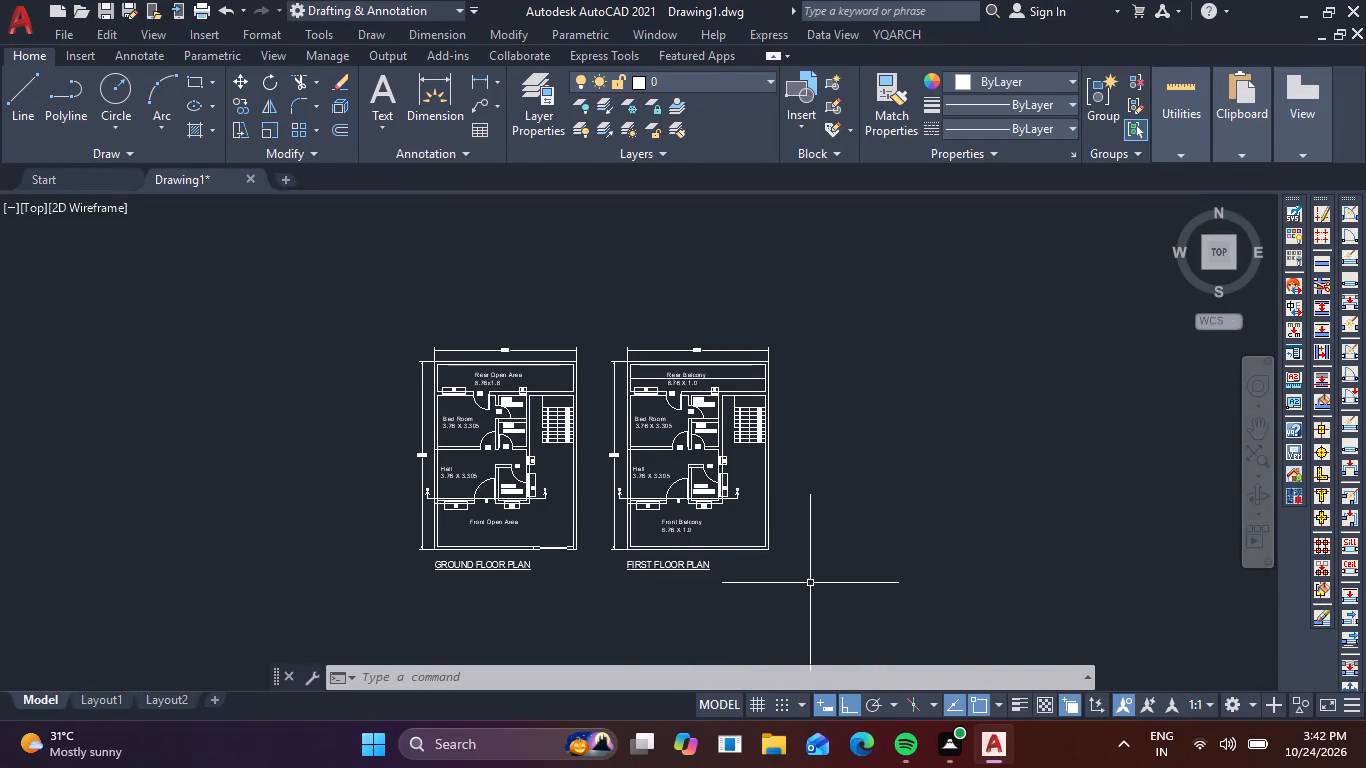
Draw a 9.16 by 12.21 rectangle in the empty area to the right of the first floor plan.
click(192, 89)
scroll(801, 354, up, 1)
middle_drag(777, 373, 662, 297)
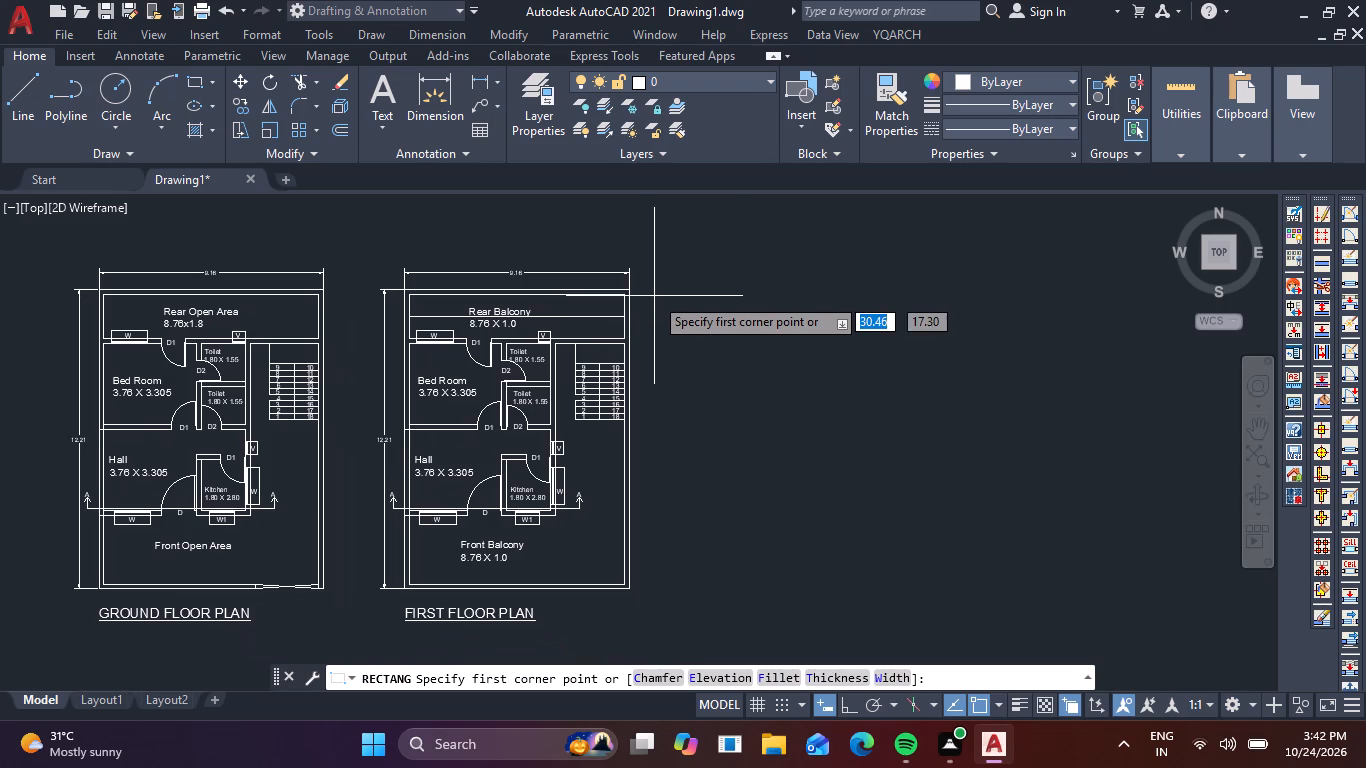
click(664, 309)
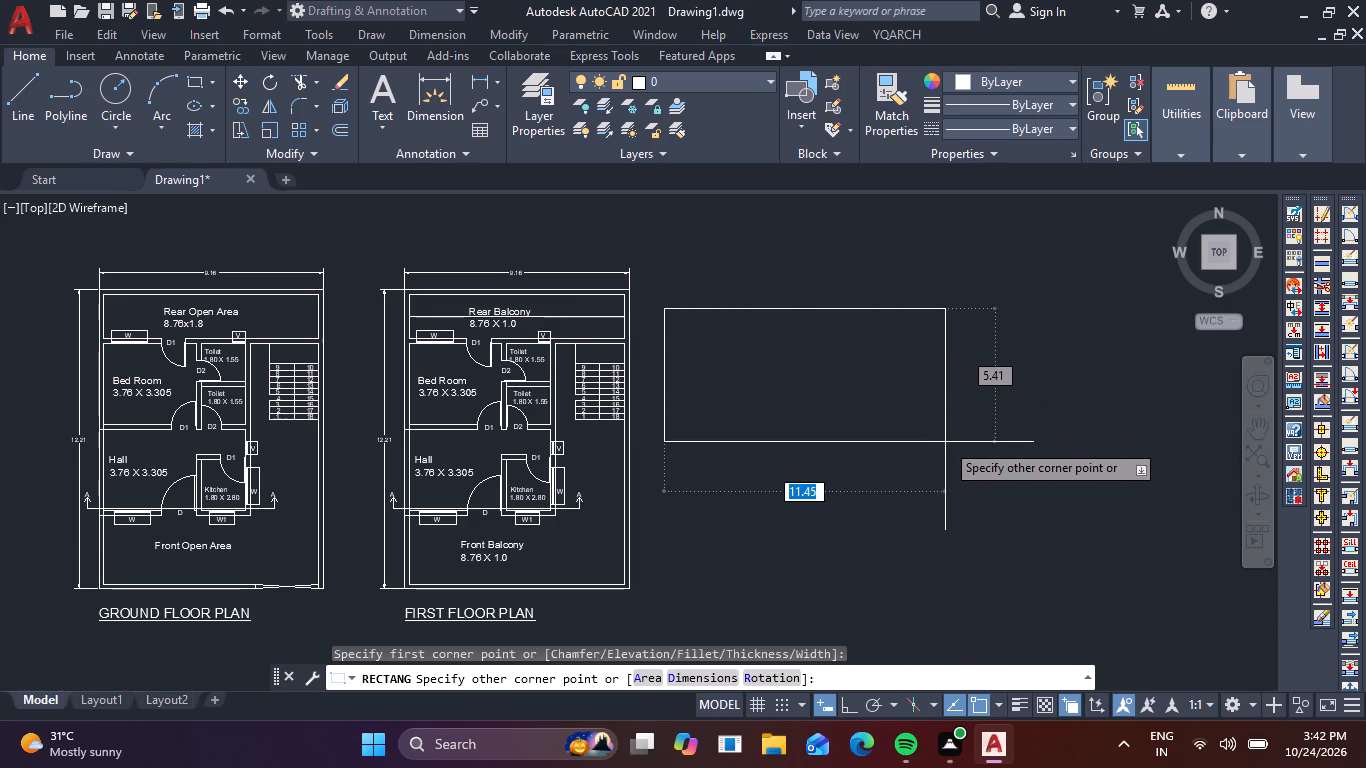
key(9)
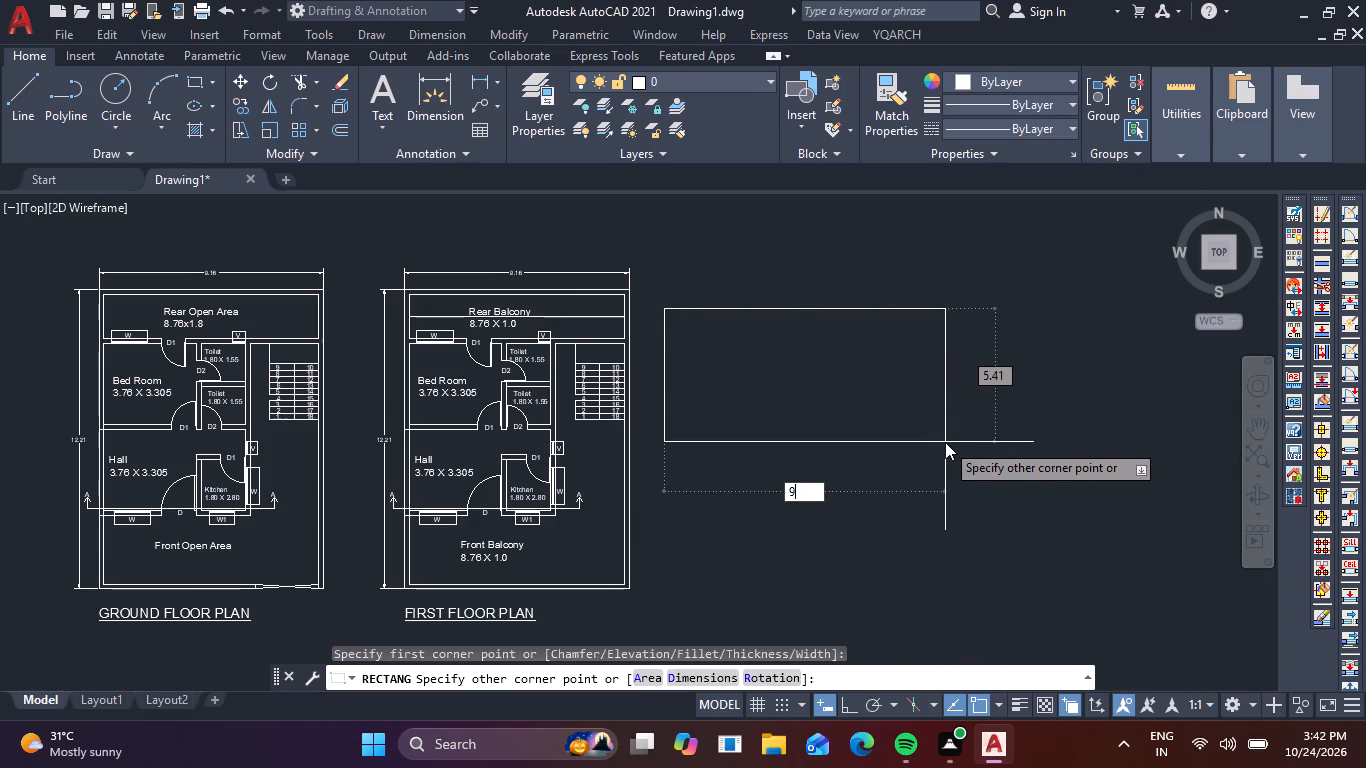
key(period)
key(1)
key(6)
key(Tab)
text(12)
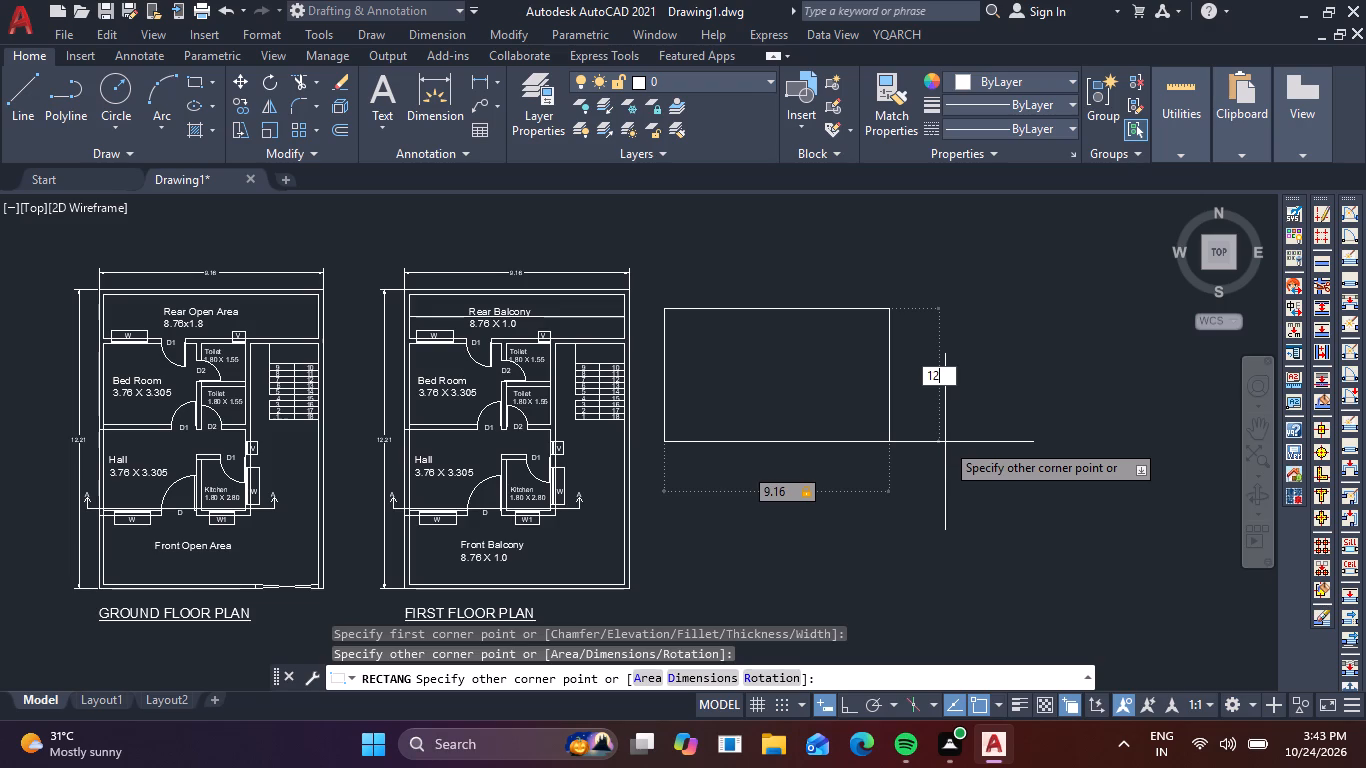
text(.21)
key(Return)
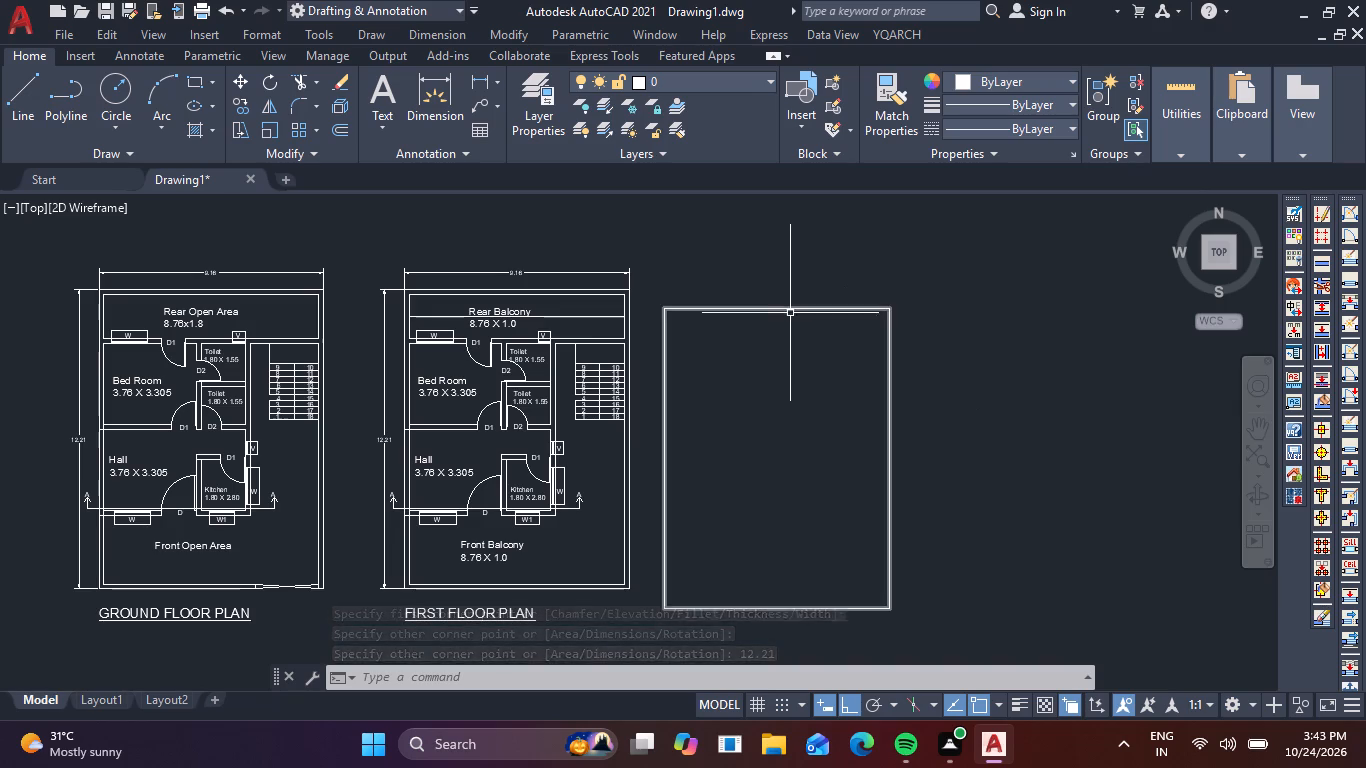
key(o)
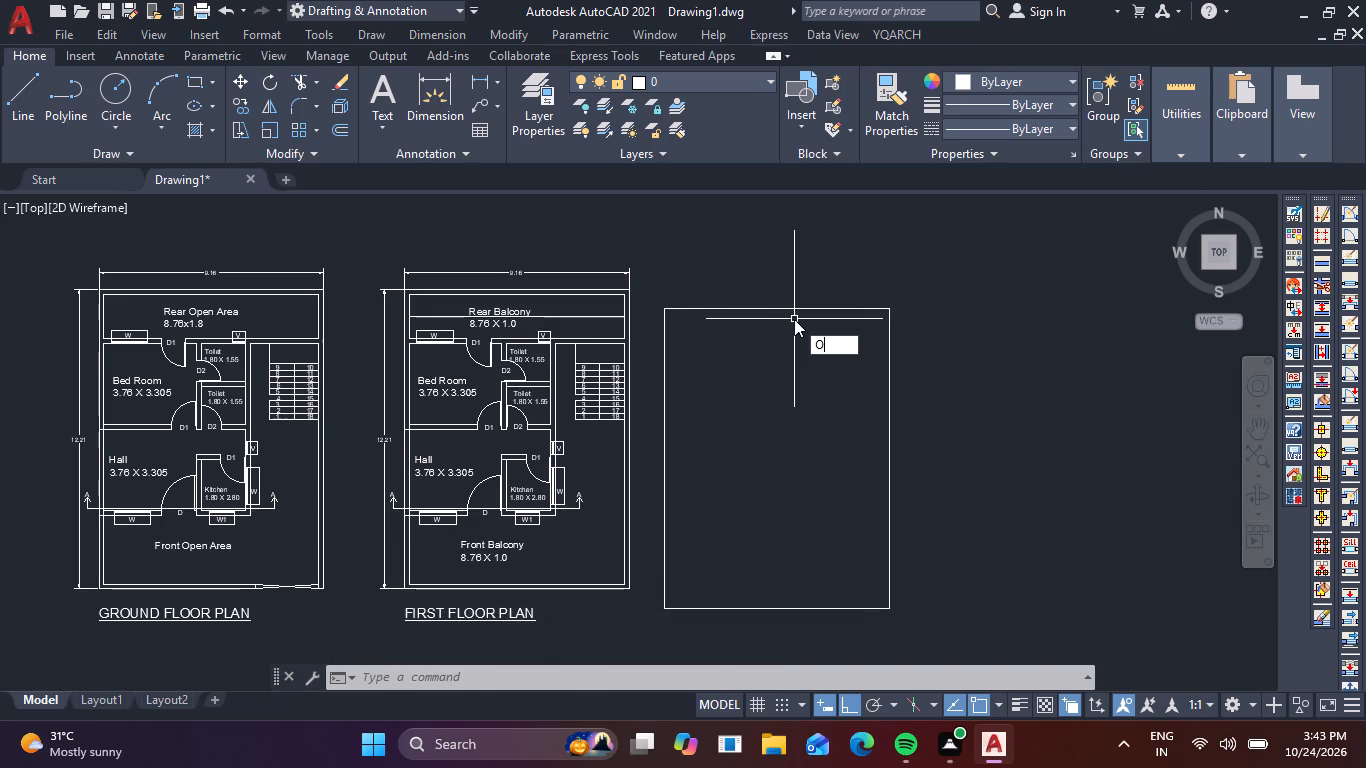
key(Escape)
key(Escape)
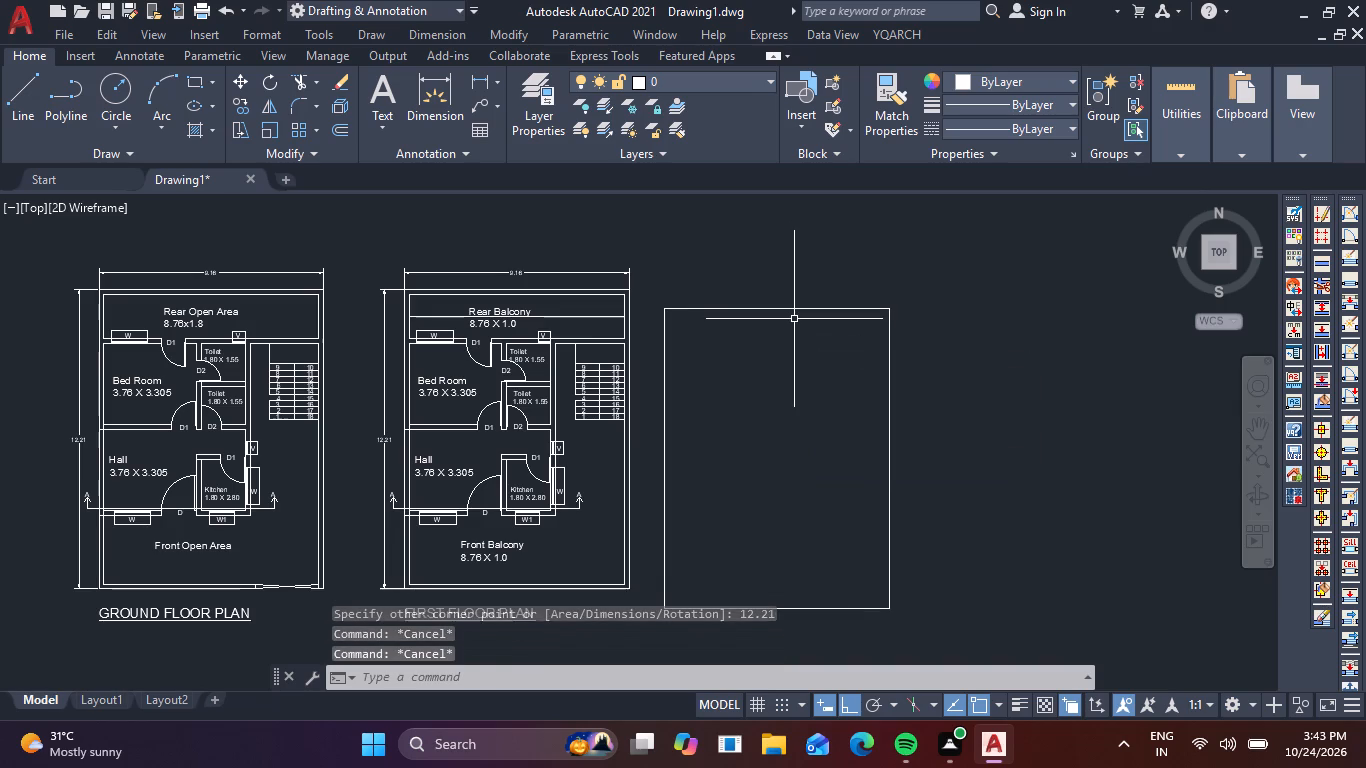
Explode the new rectangle beside the first floor plan into separate lines.
click(813, 303)
click(809, 340)
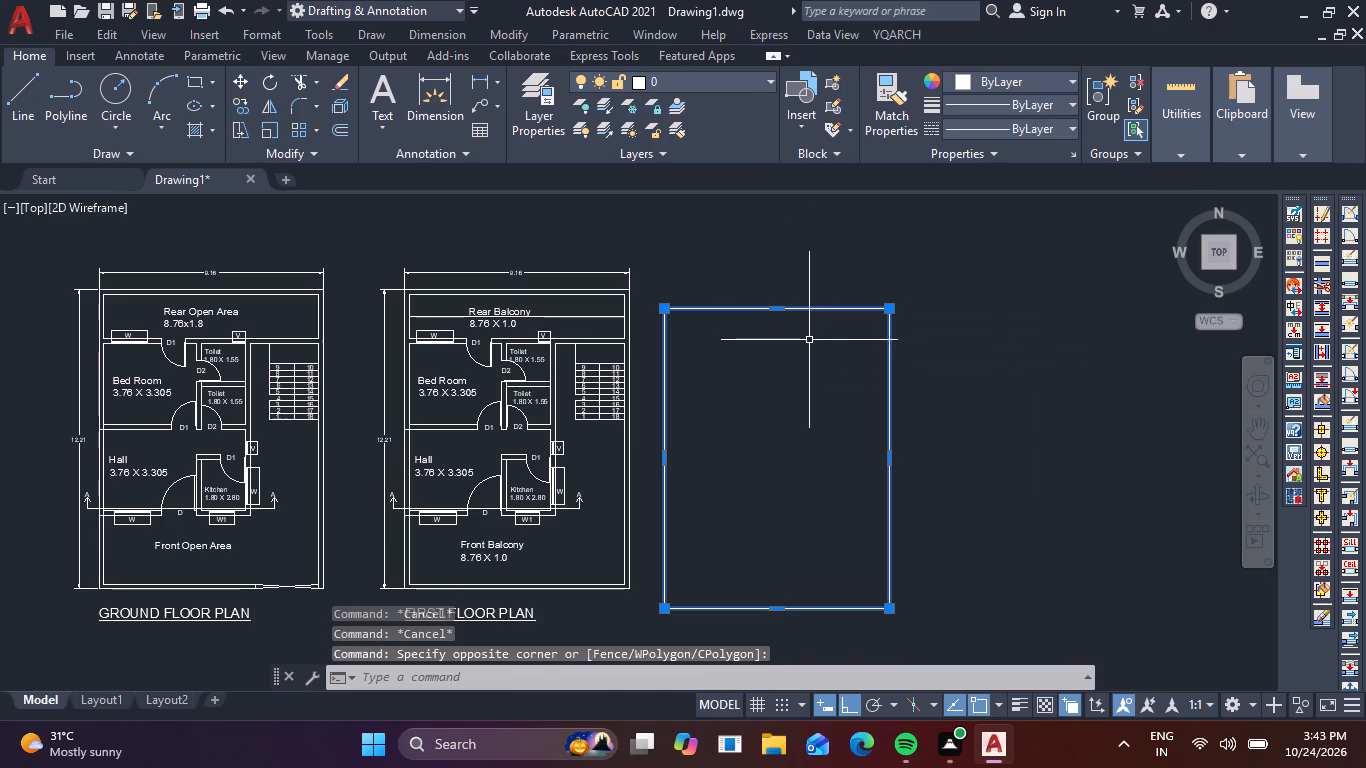
text(X)
key(space)
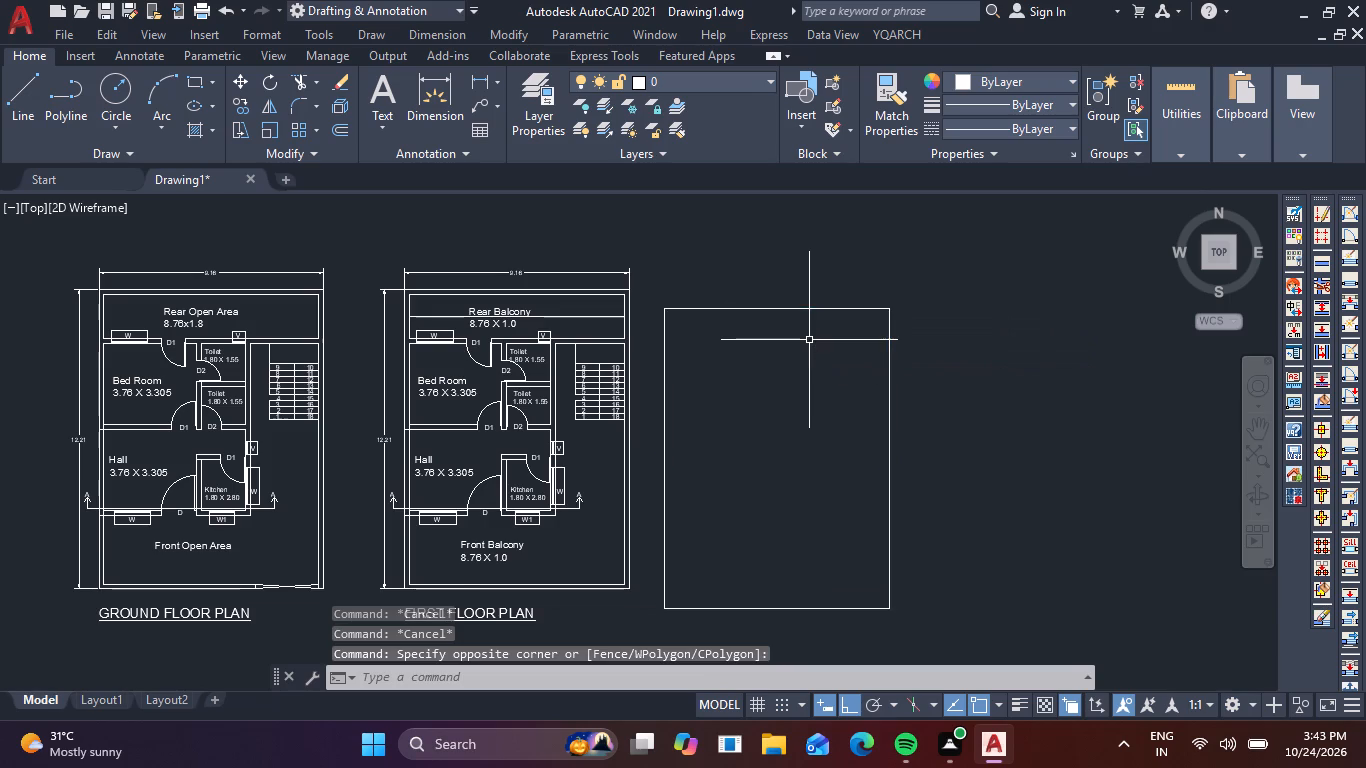
Offset the exploded rectangle's top edge inward by 2, and its right and bottom edges inward by 3.
key(o)
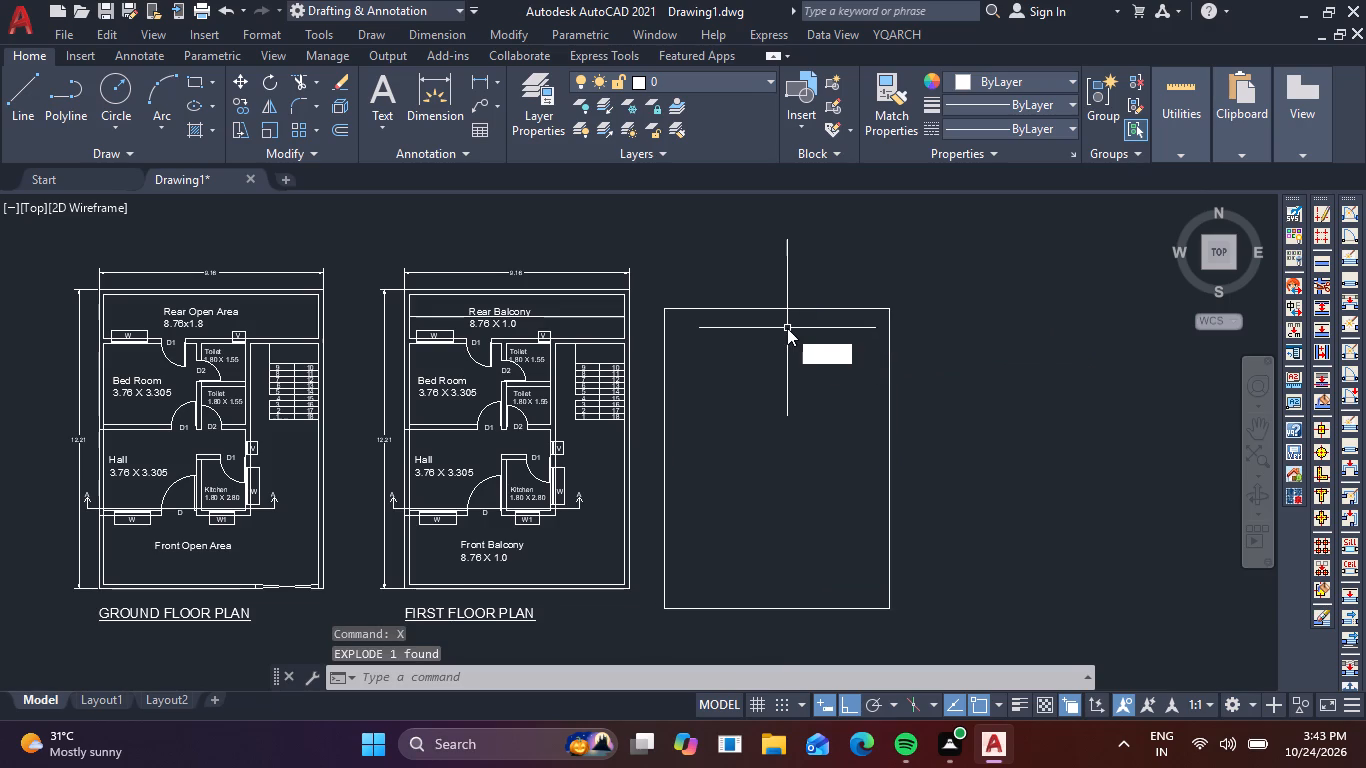
key(Return)
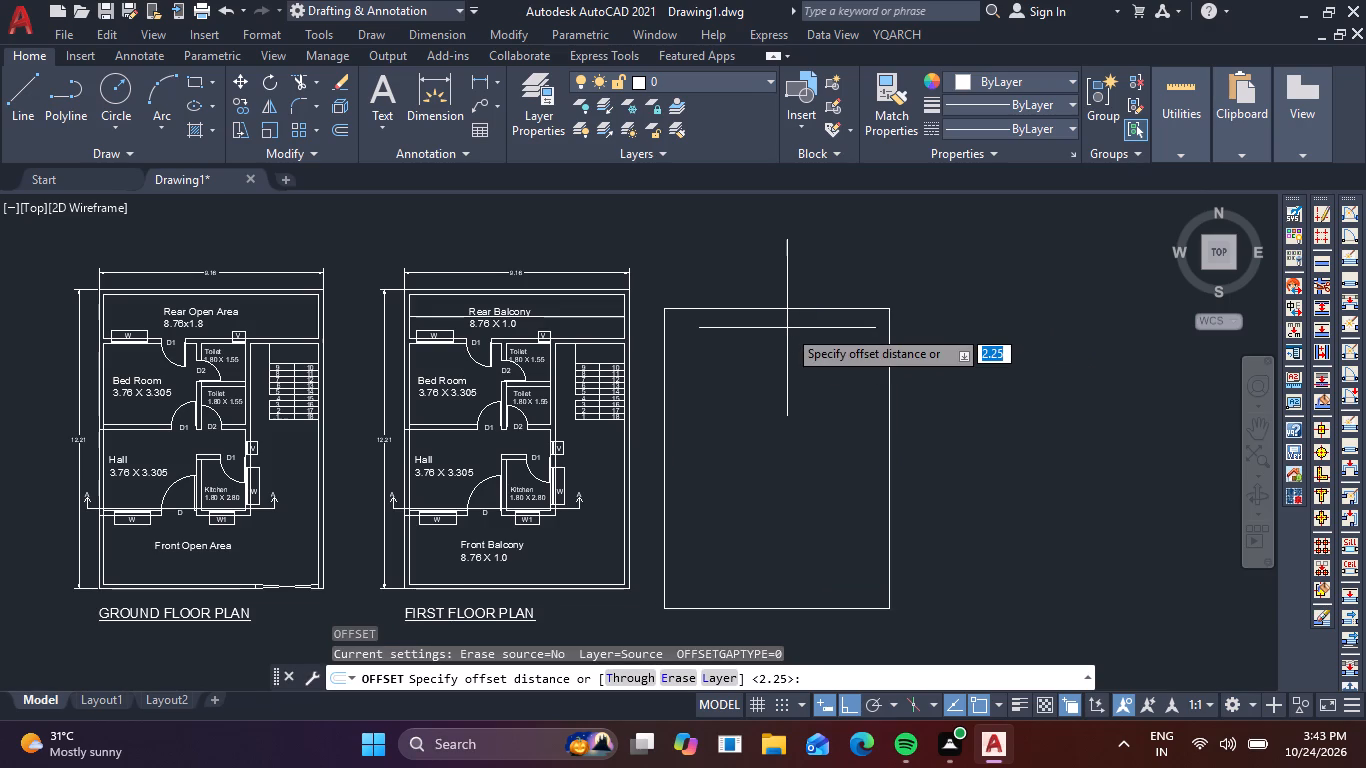
key(2)
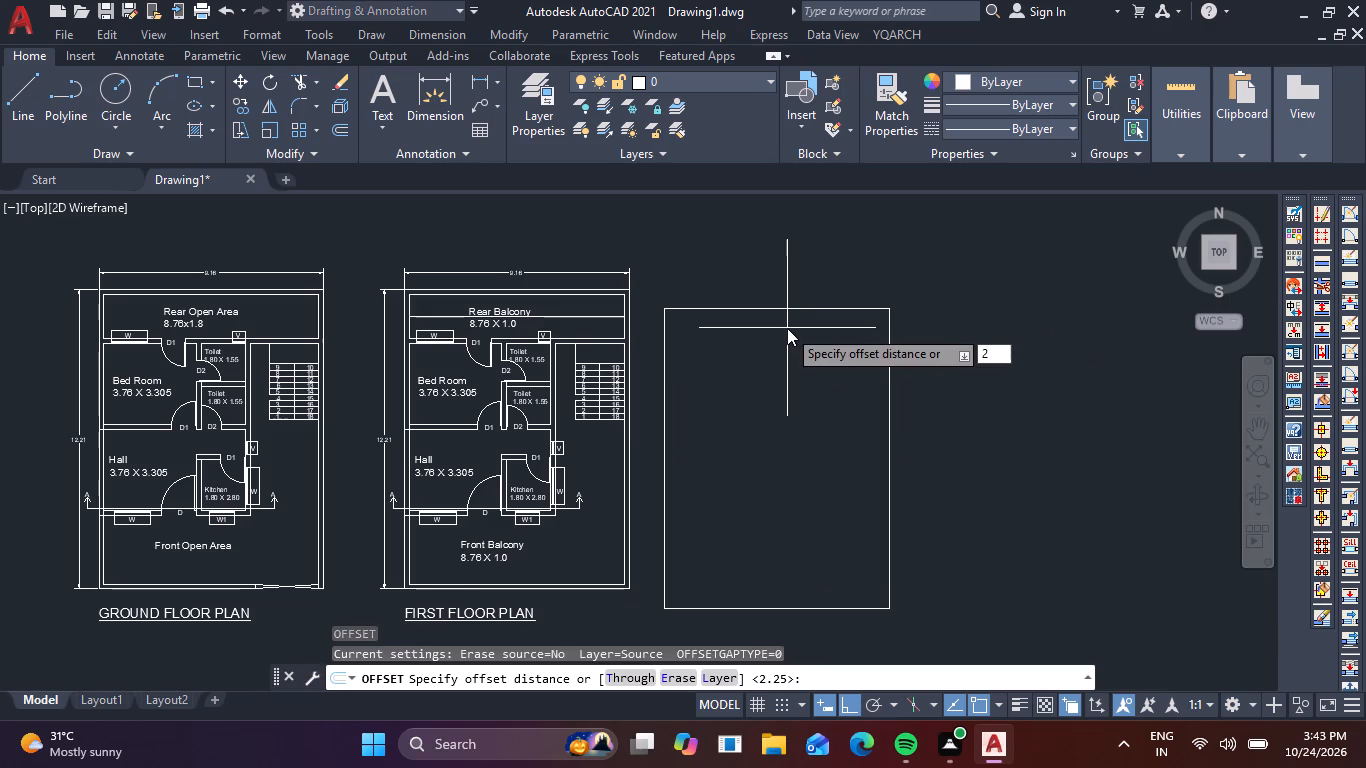
key(Return)
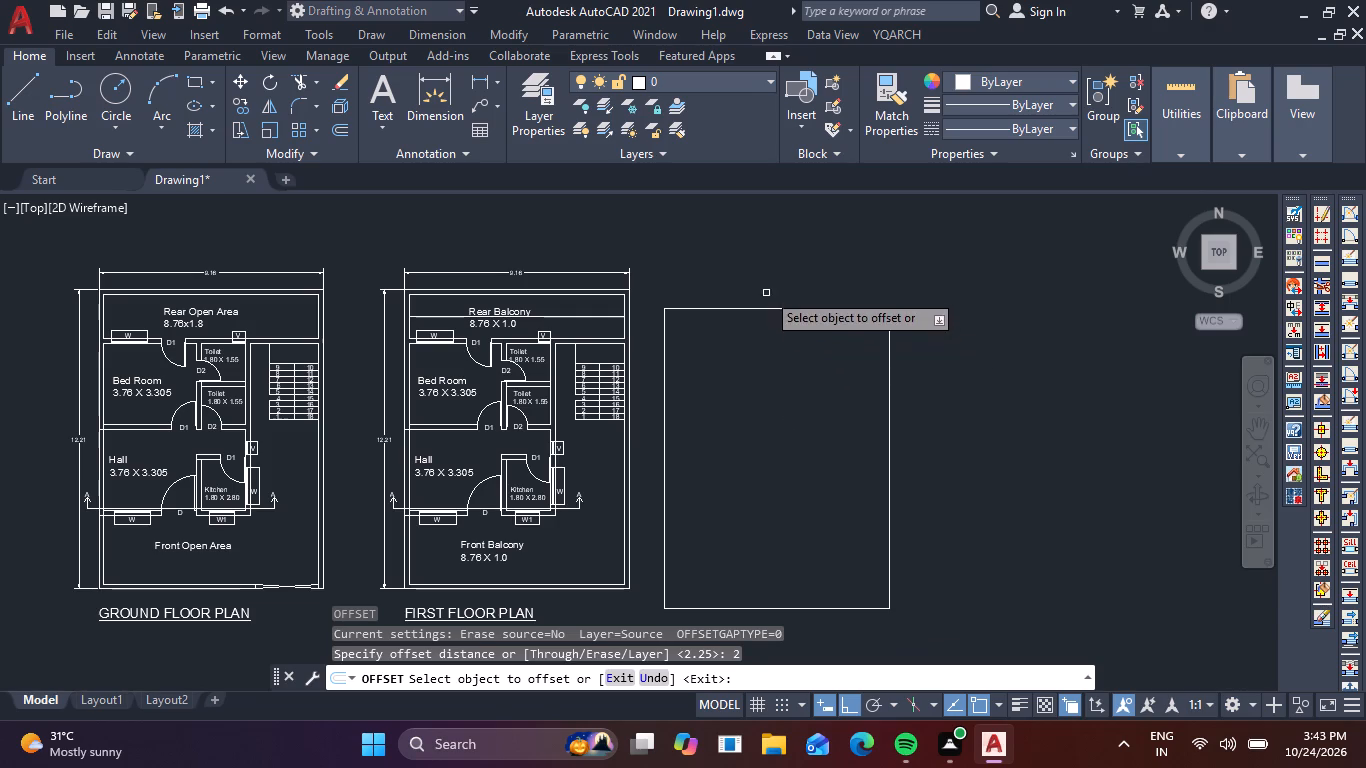
click(783, 309)
click(764, 405)
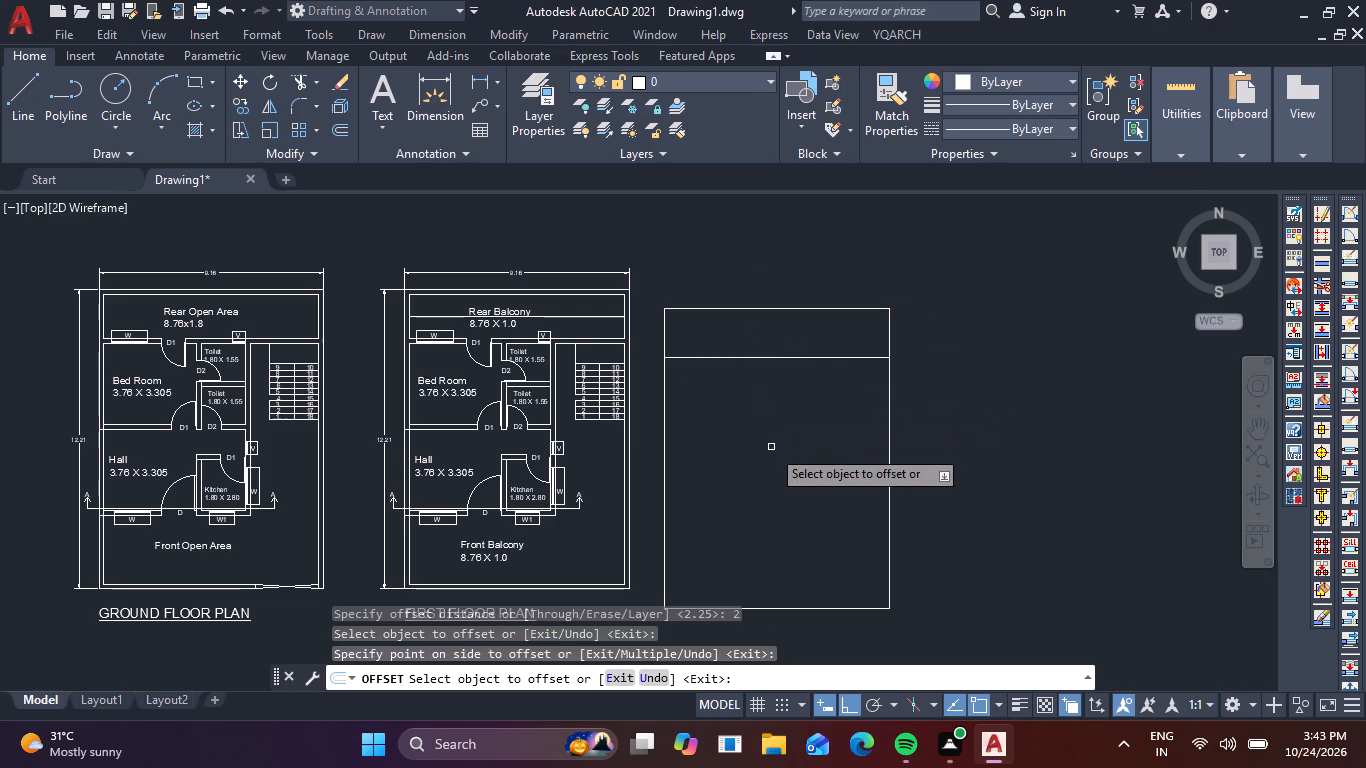
click(891, 446)
key(3)
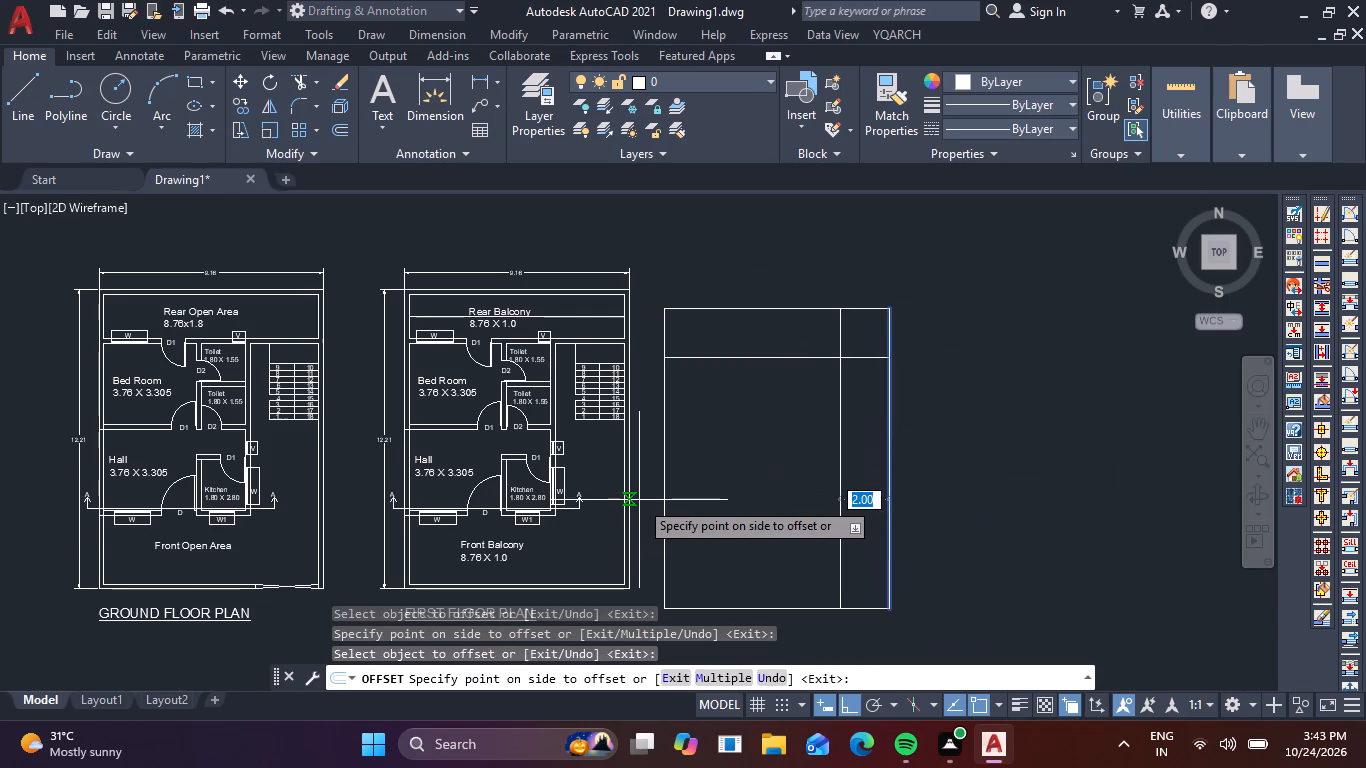
key(Return)
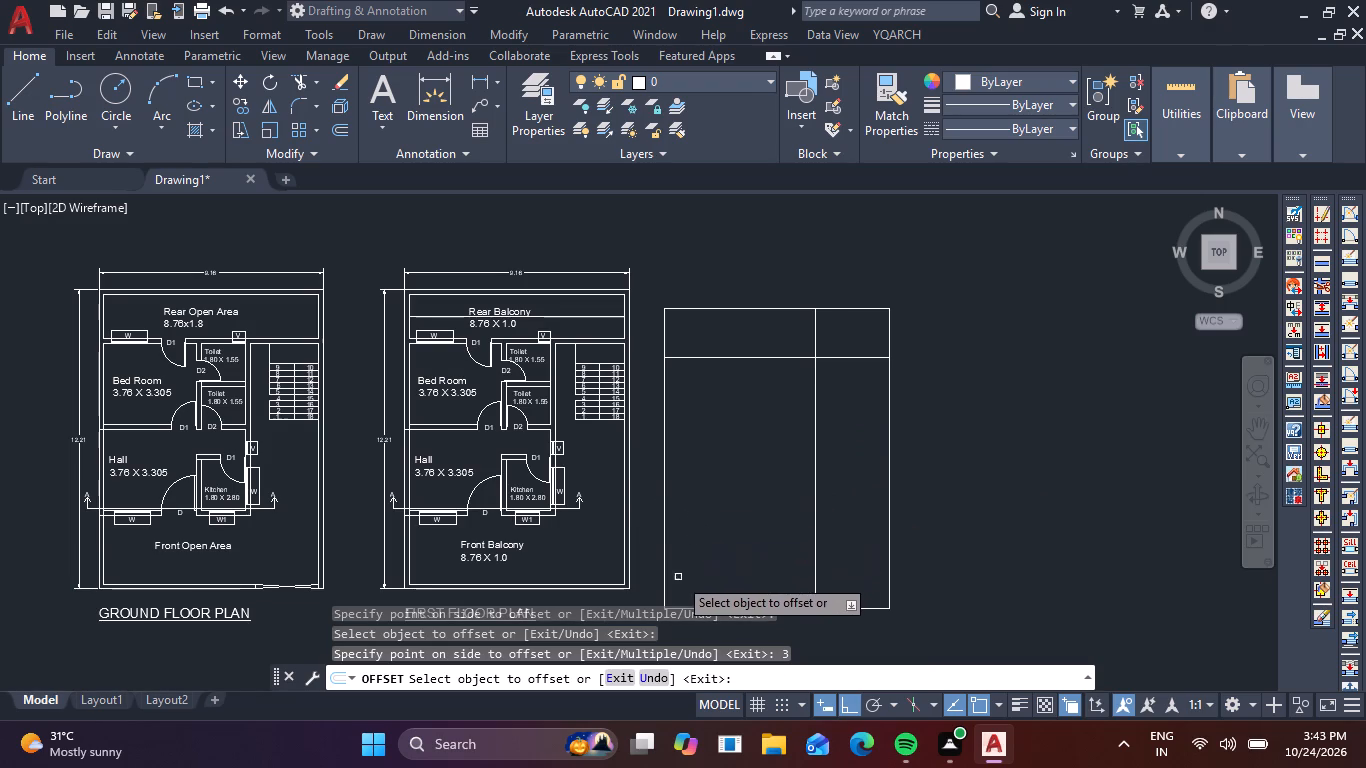
middle_drag(771, 580, 754, 512)
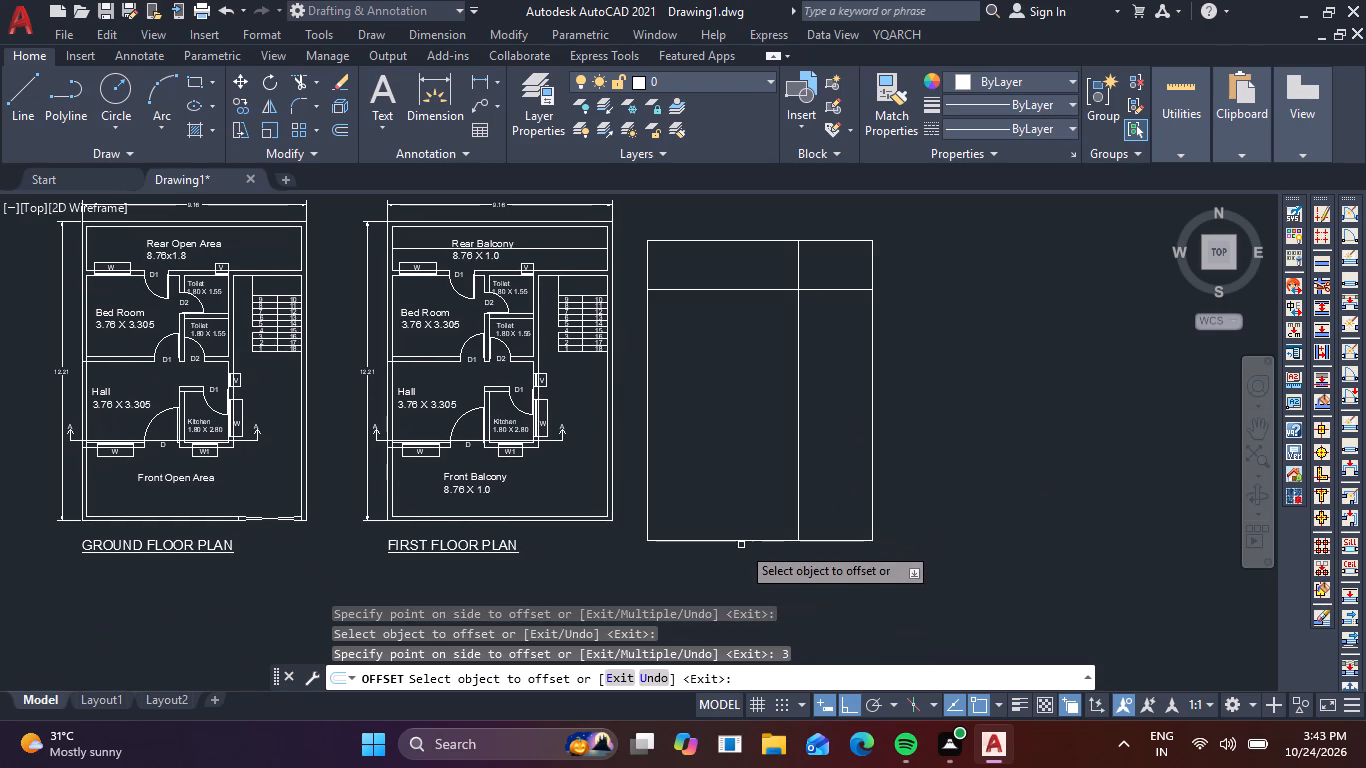
click(742, 539)
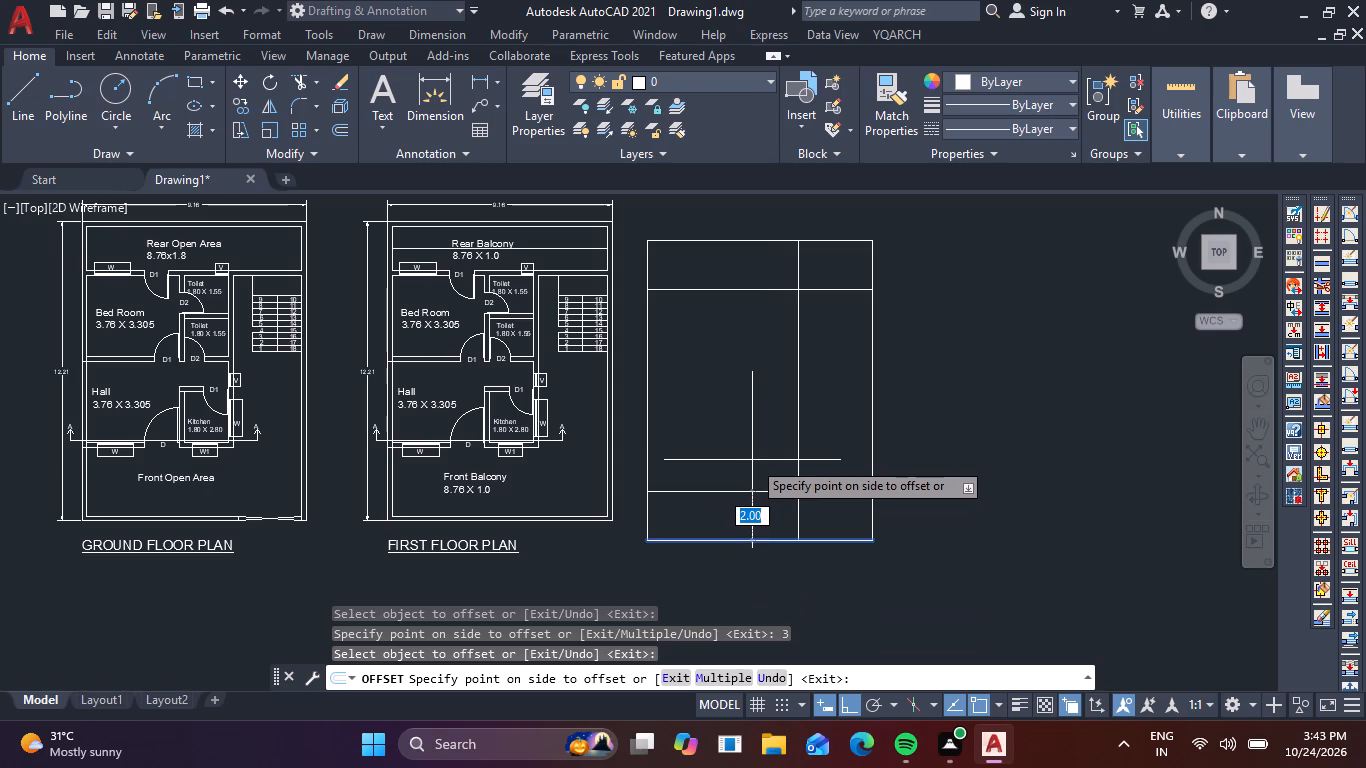
key(3)
key(Return)
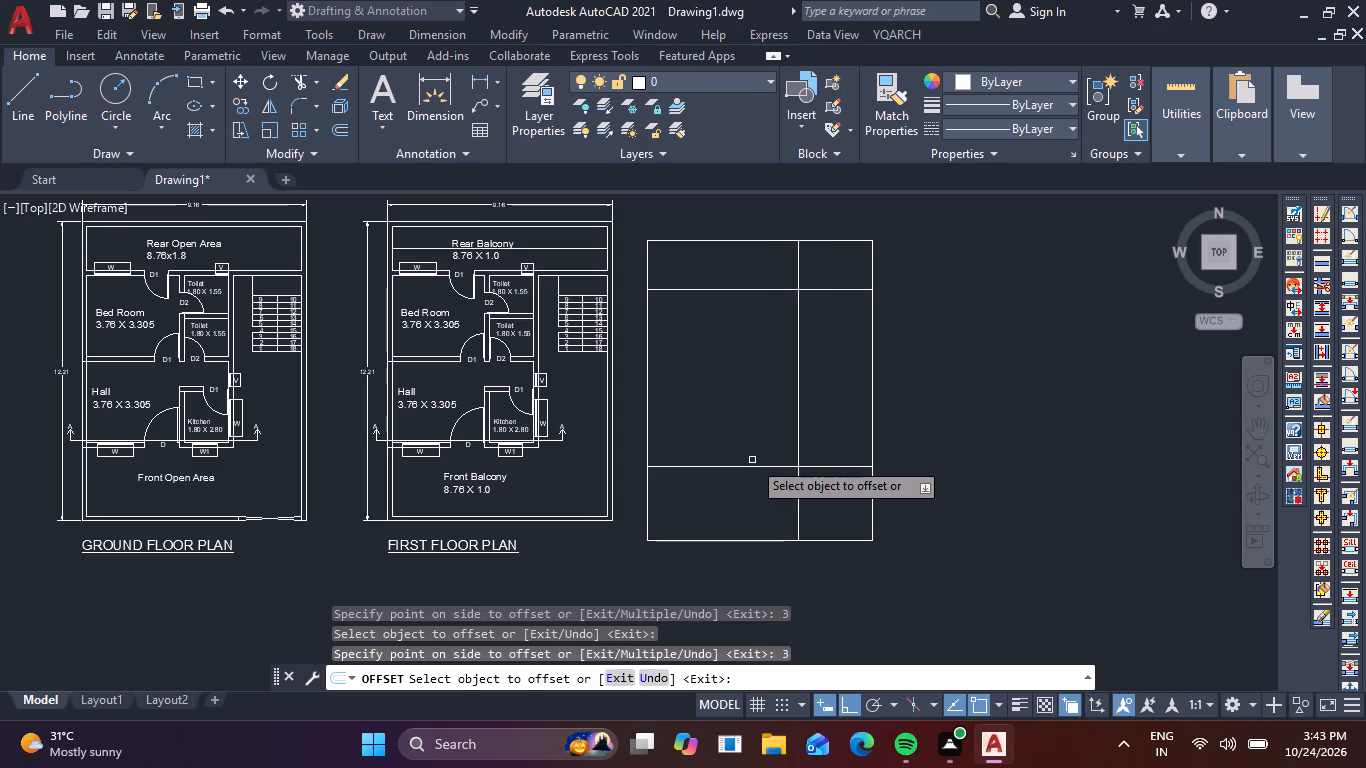
key(Escape)
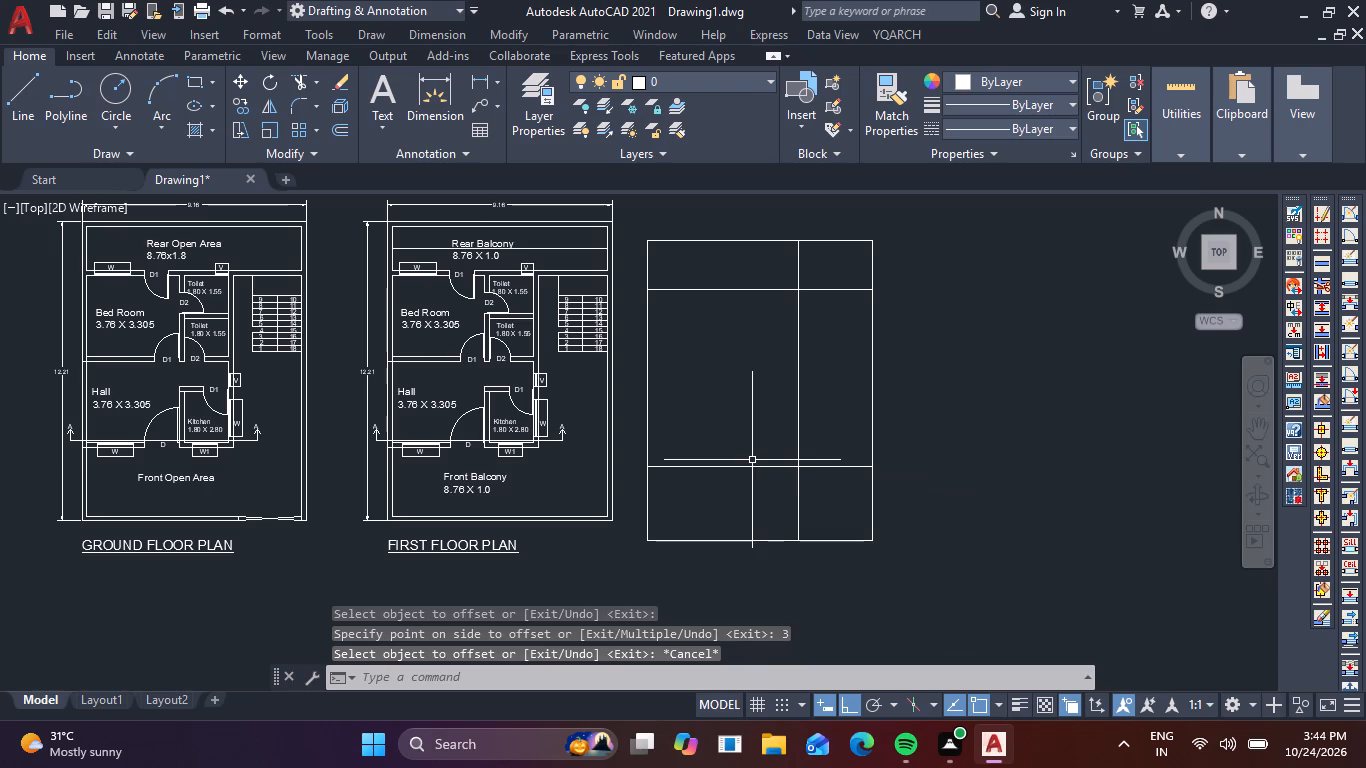
Trim the overshooting ends of the offset lines so they form an inner rectangle against the outer rectangle's left edge.
text(TR)
key(space)
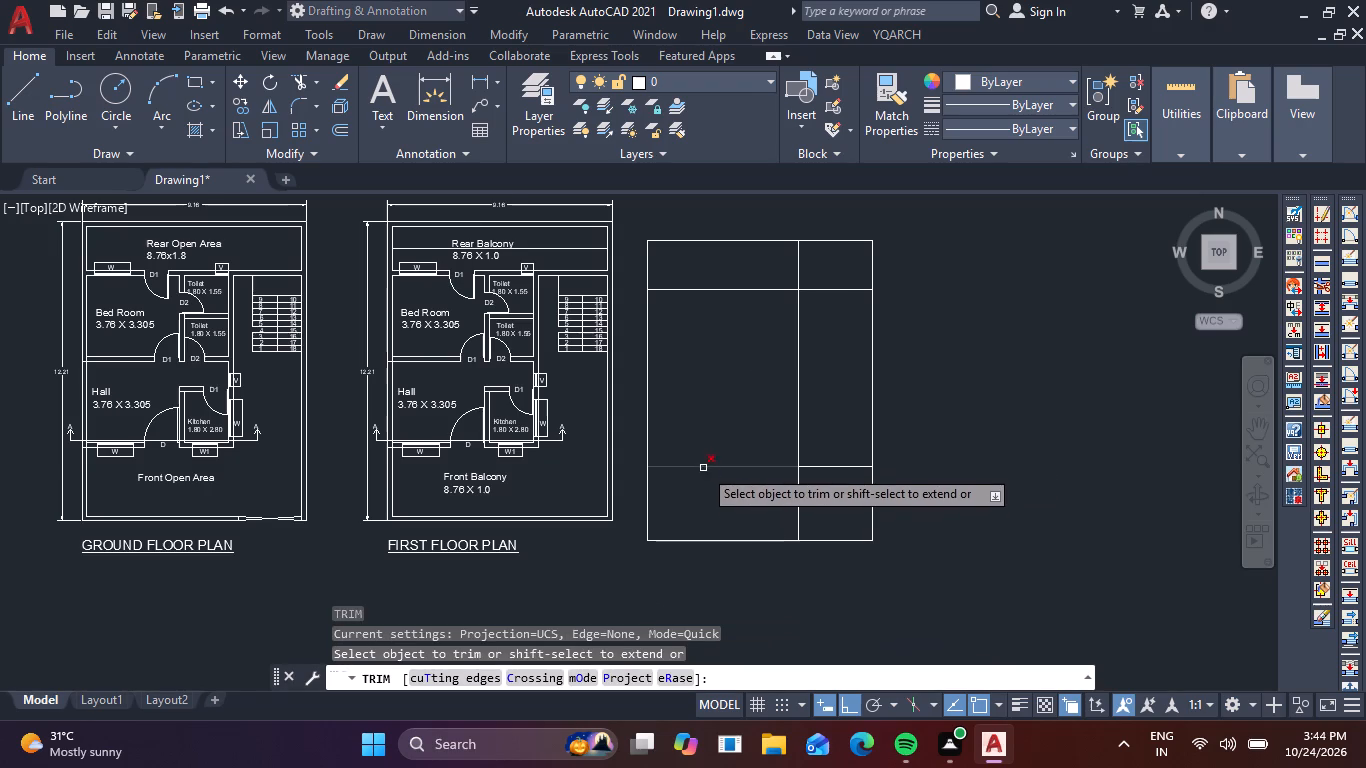
click(748, 257)
click(828, 290)
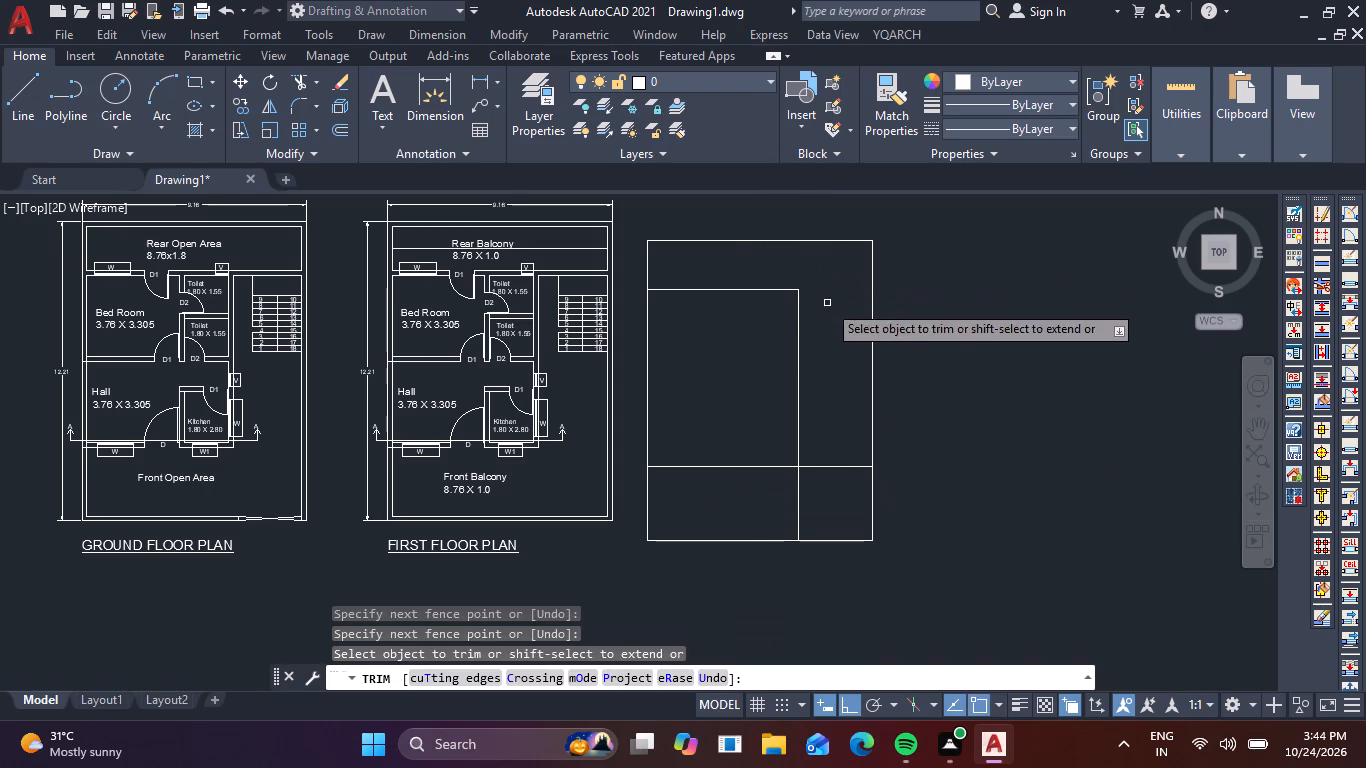
click(828, 451)
click(787, 505)
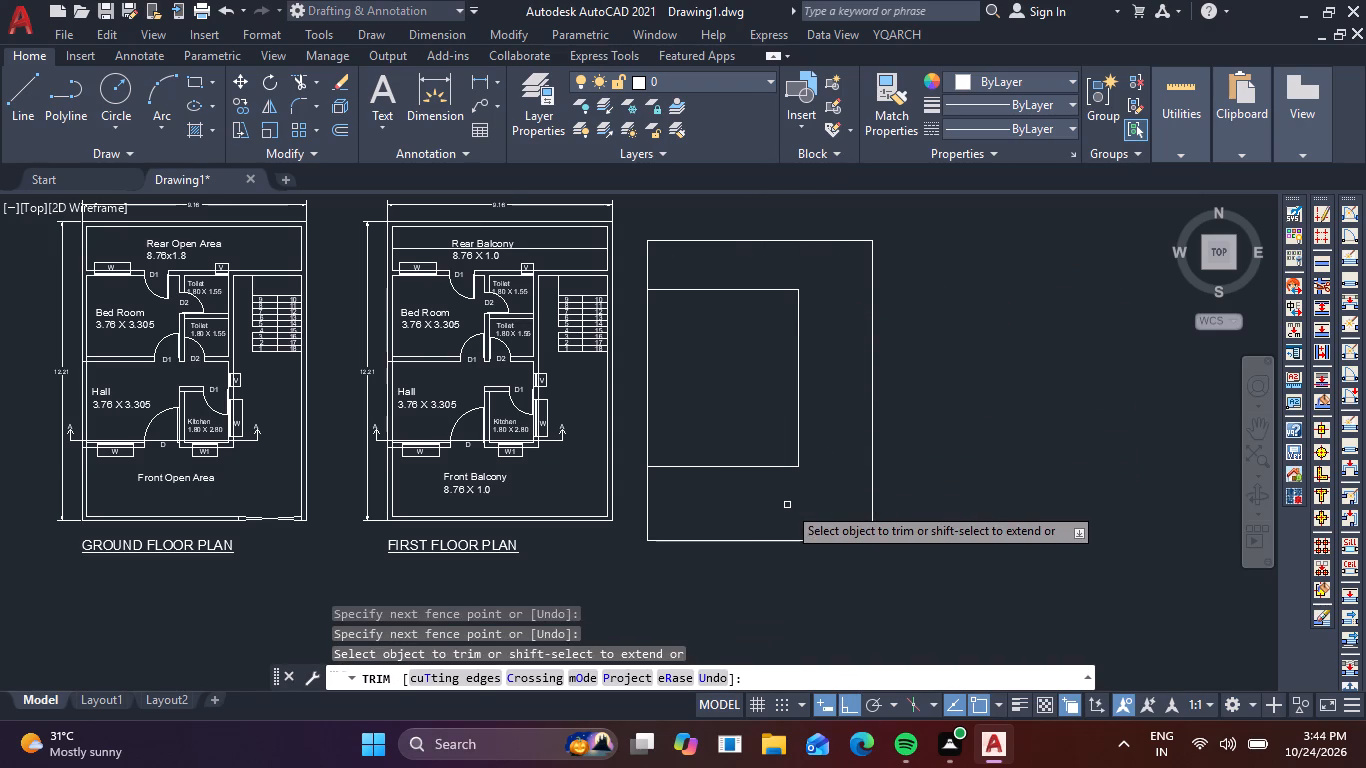
key(Escape)
key(Escape)
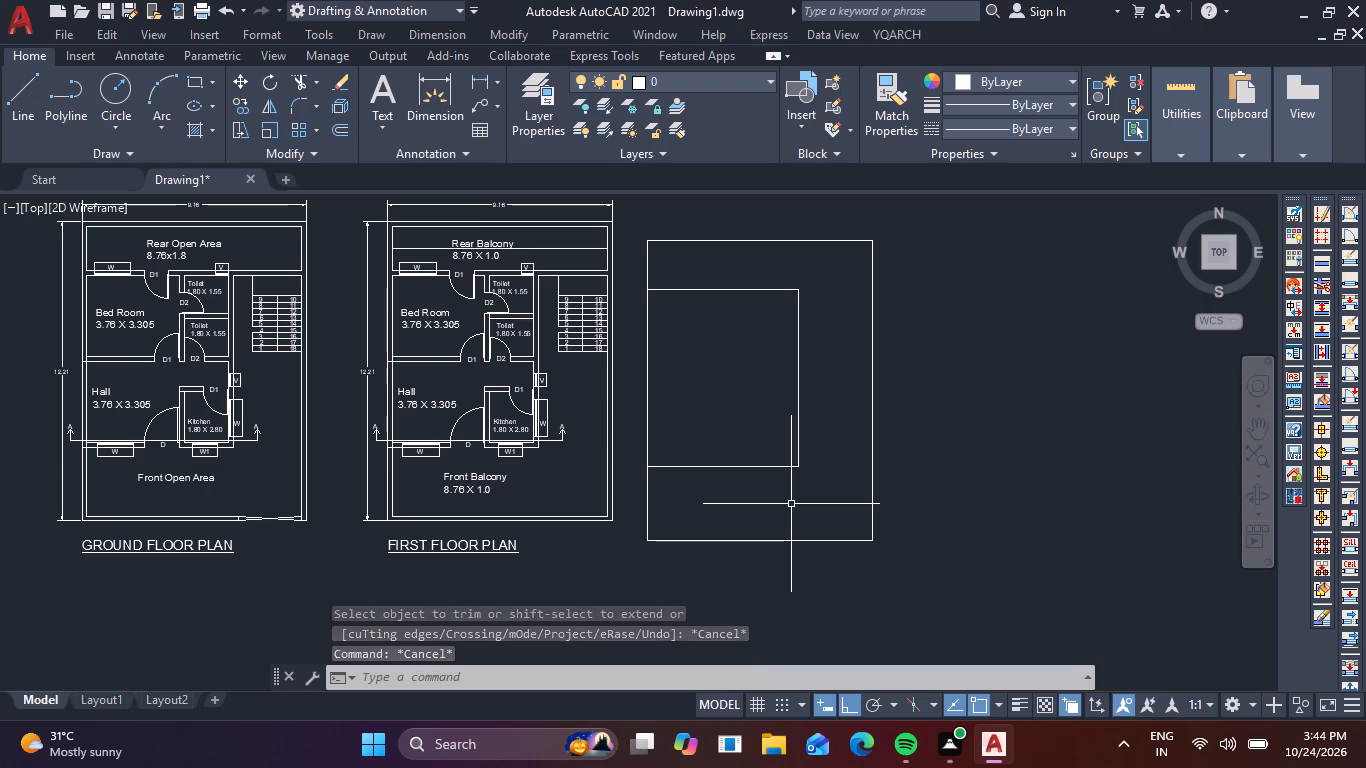
Change the Standard dimension style's arrowheads to Architectural tick and make the style current.
text(D)
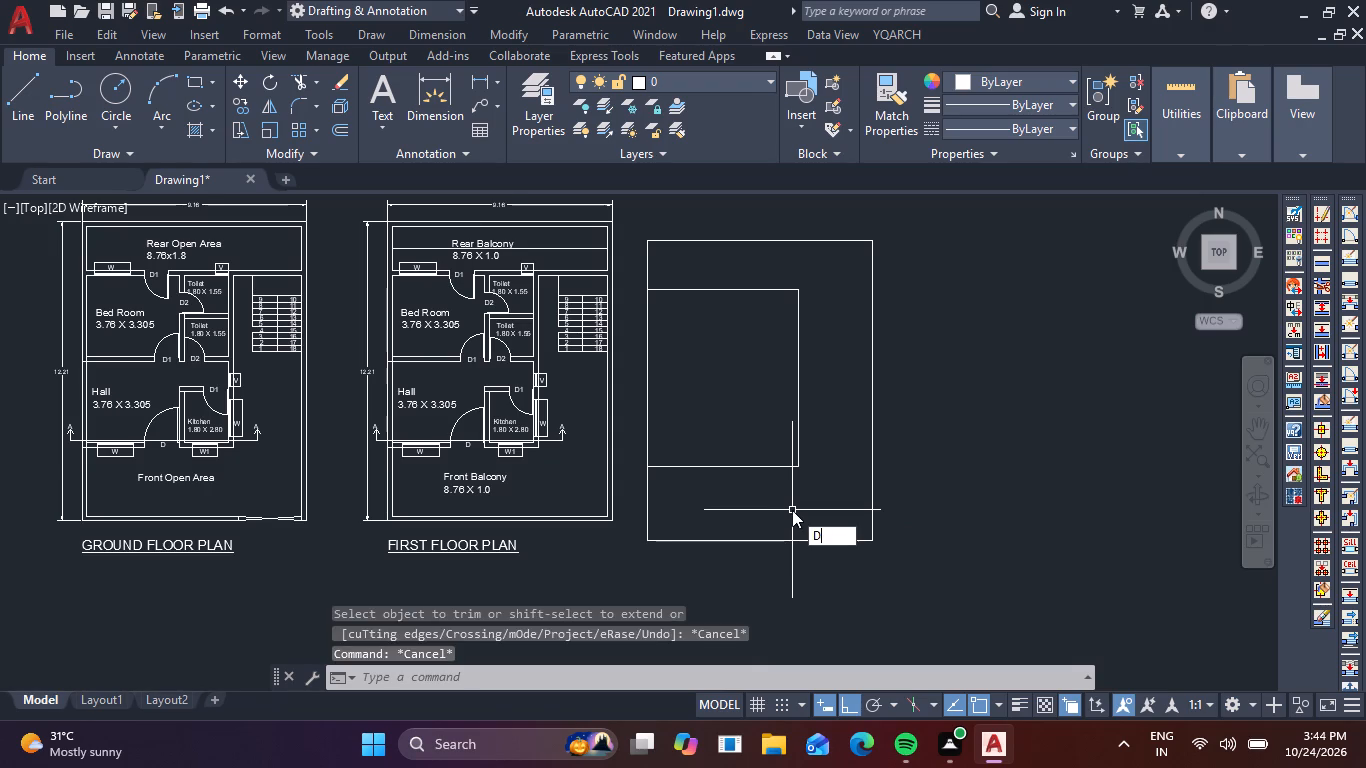
key(space)
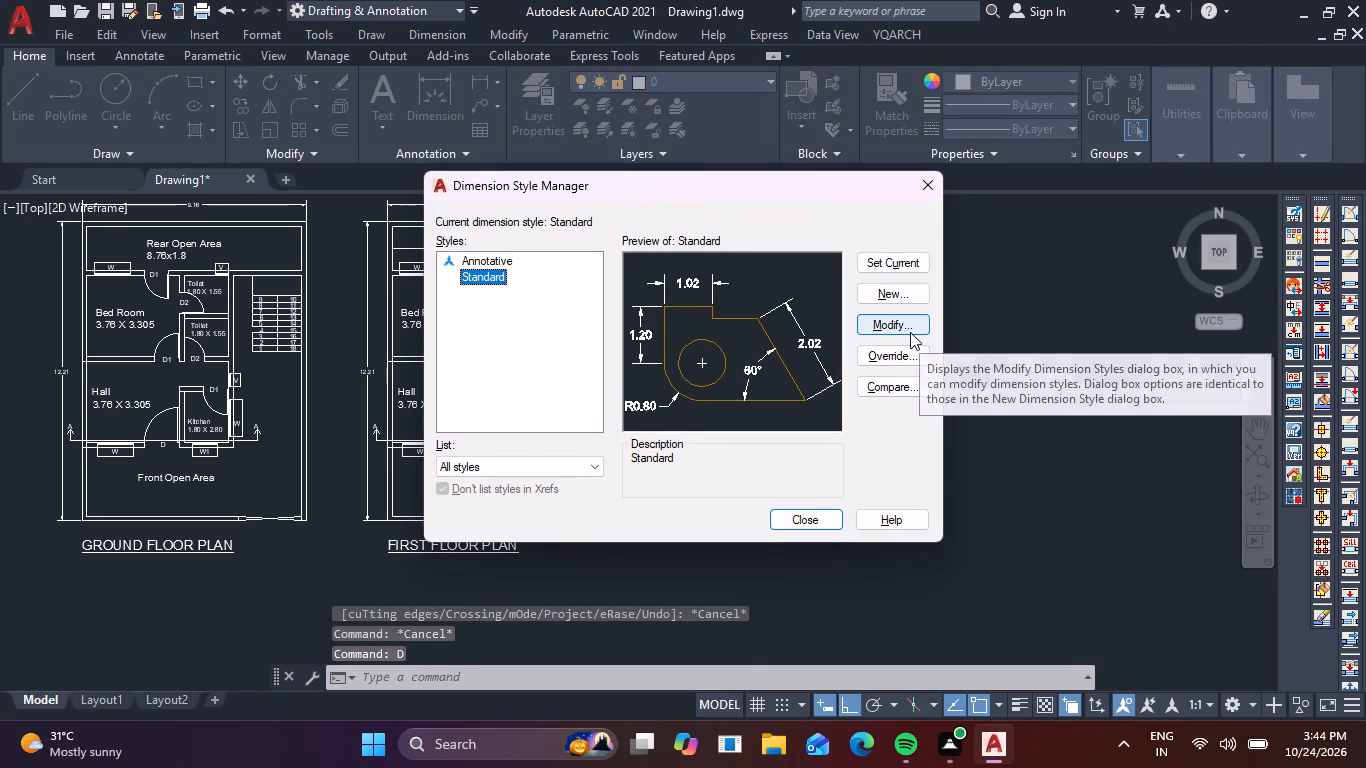
click(910, 332)
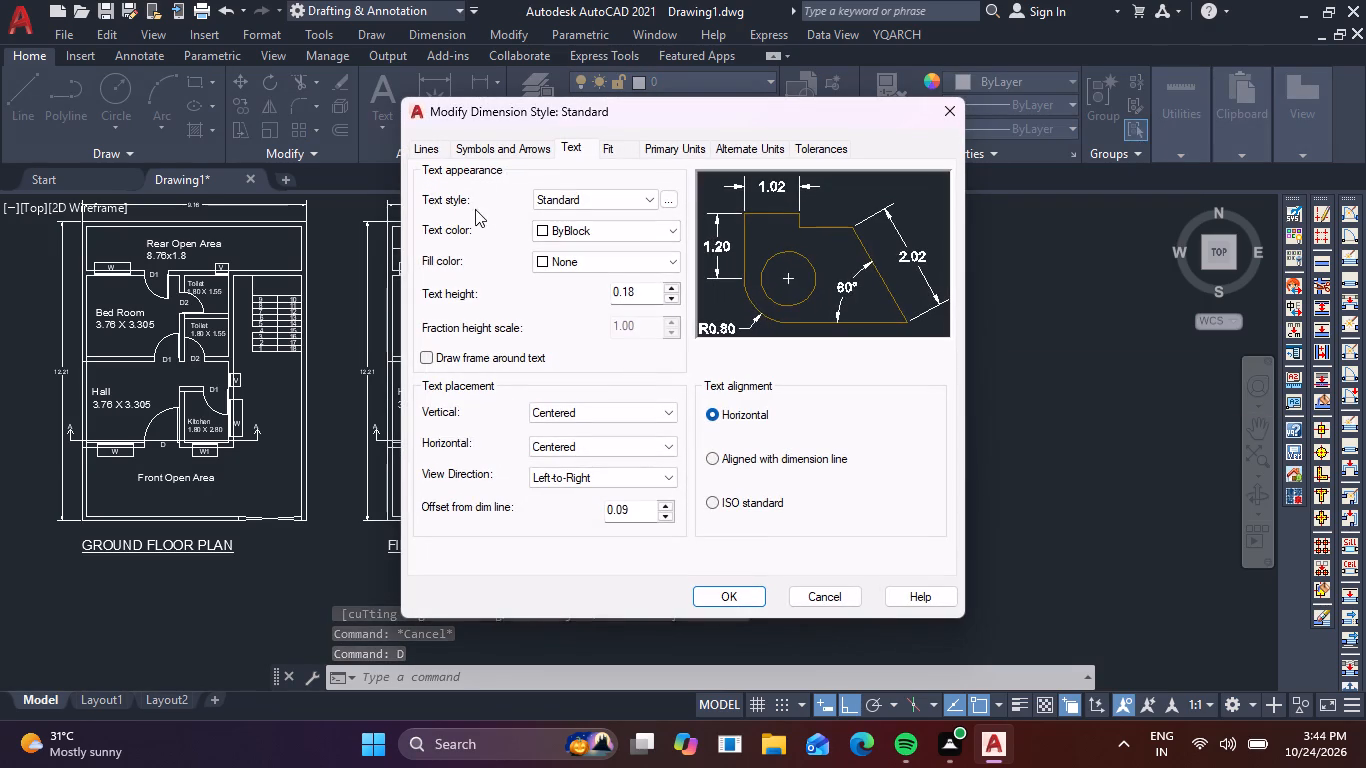
click(497, 149)
click(654, 213)
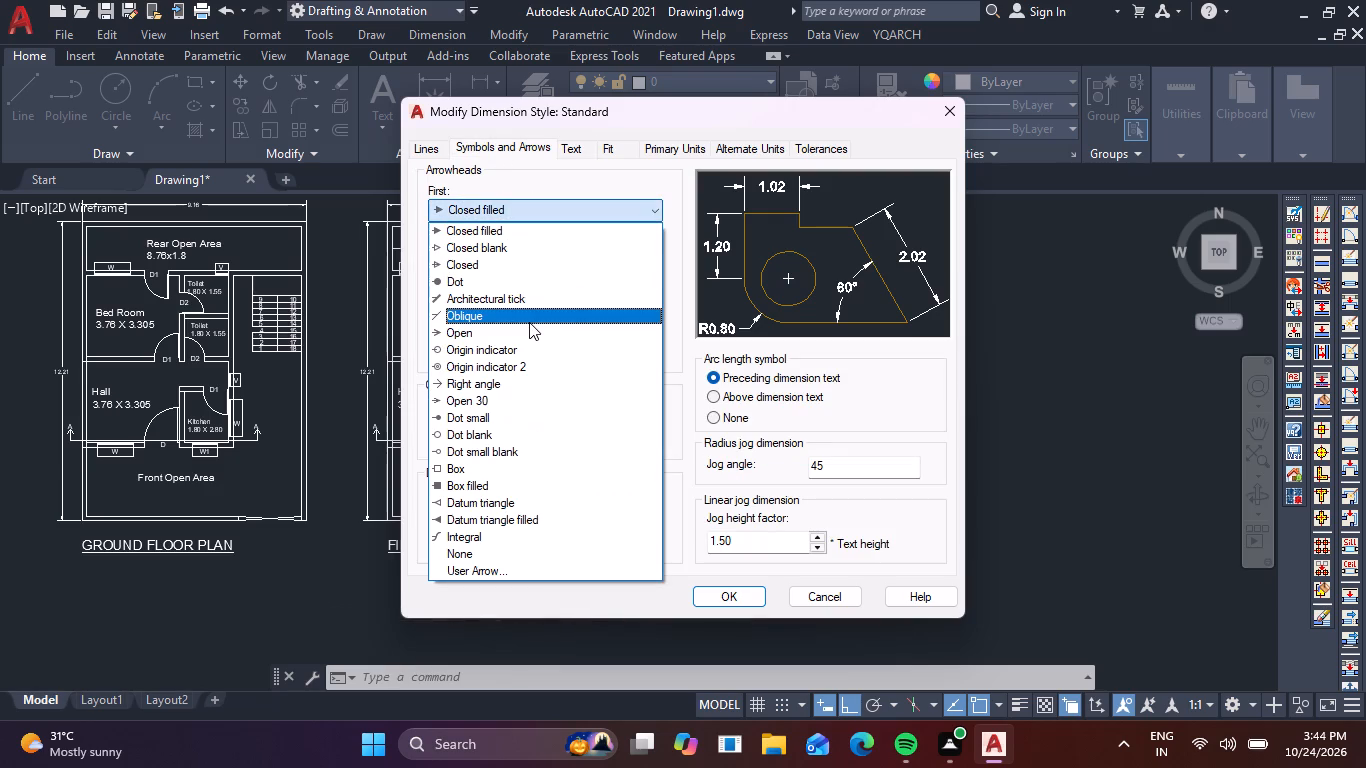
click(537, 303)
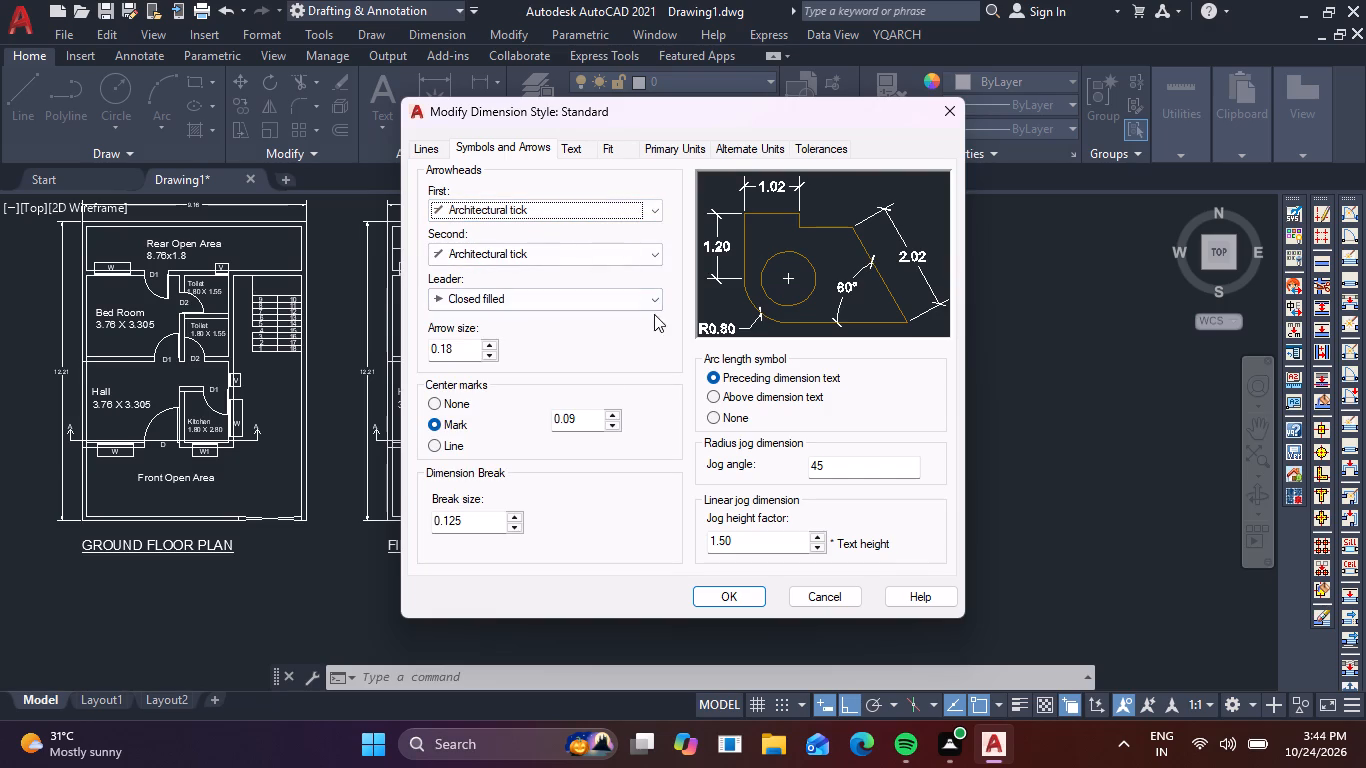
click(735, 590)
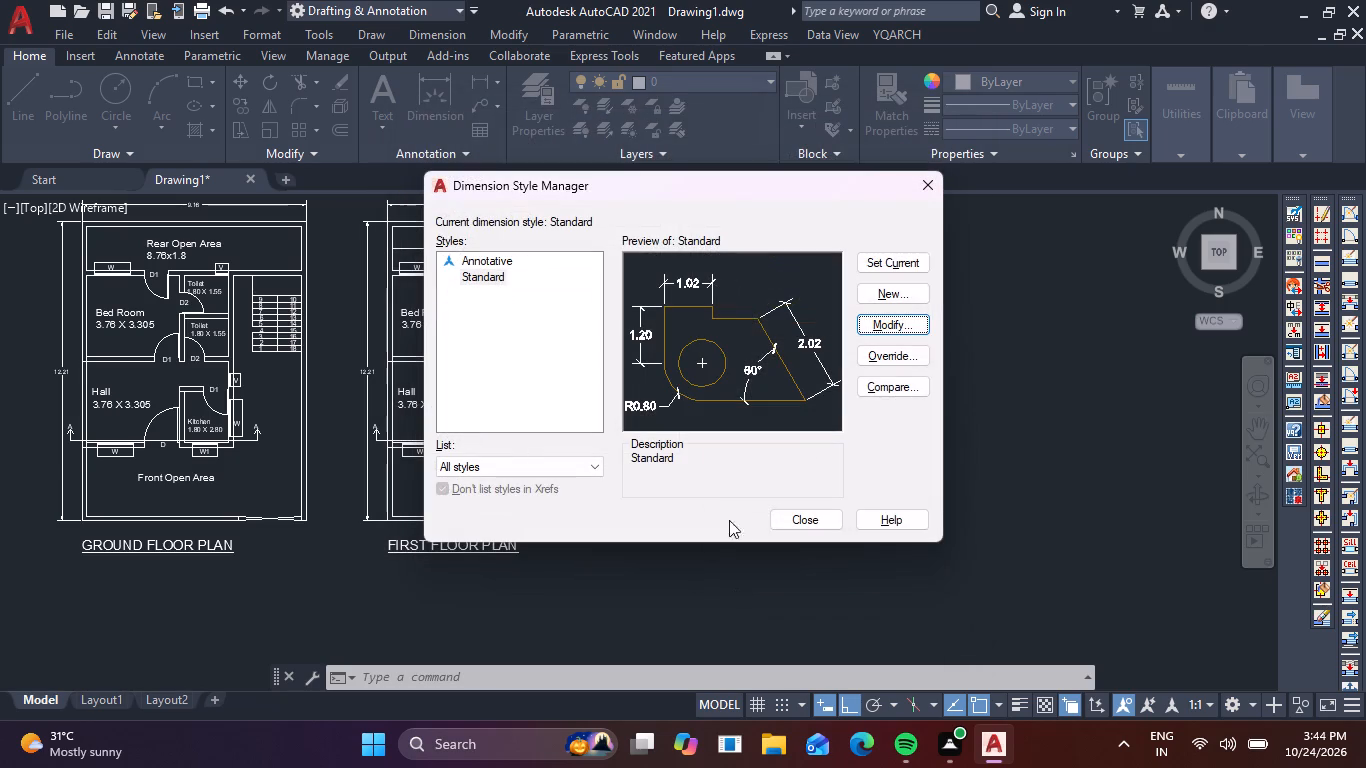
click(901, 258)
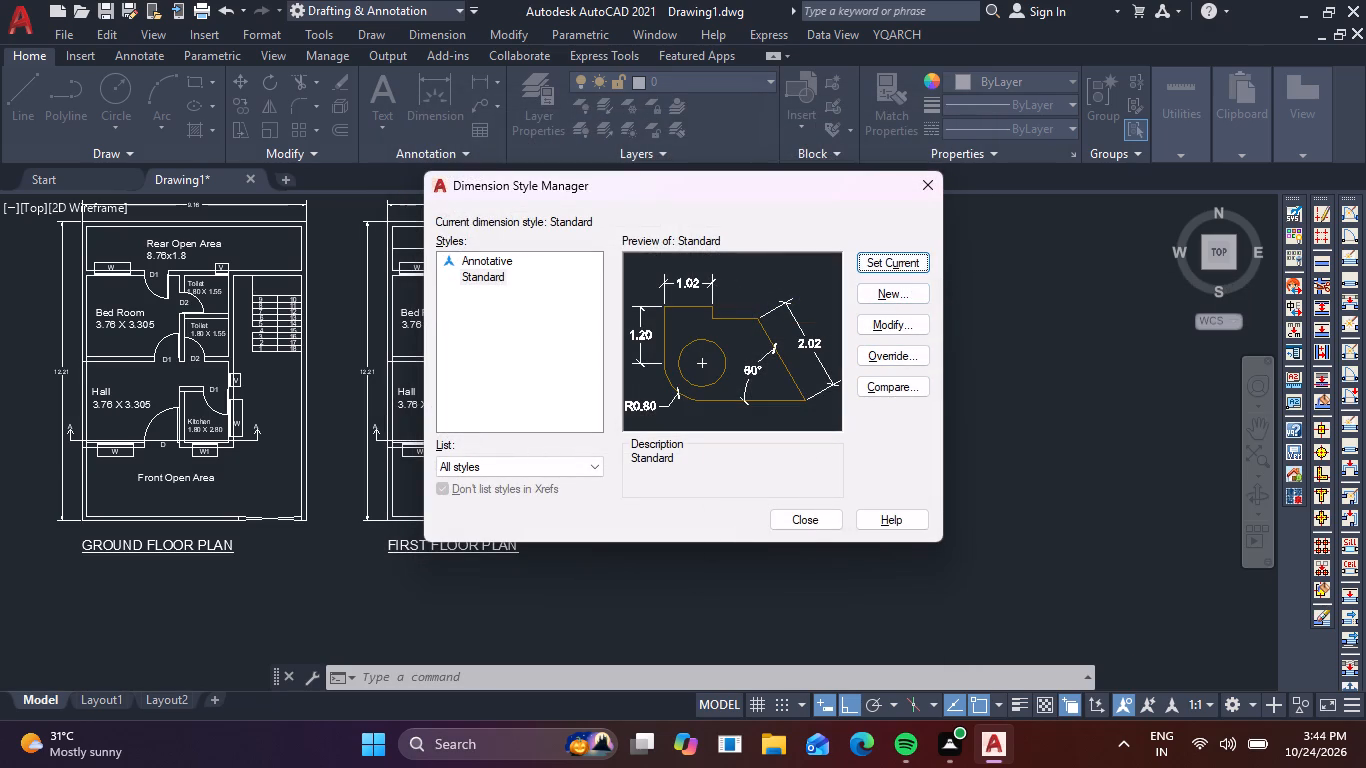
click(813, 523)
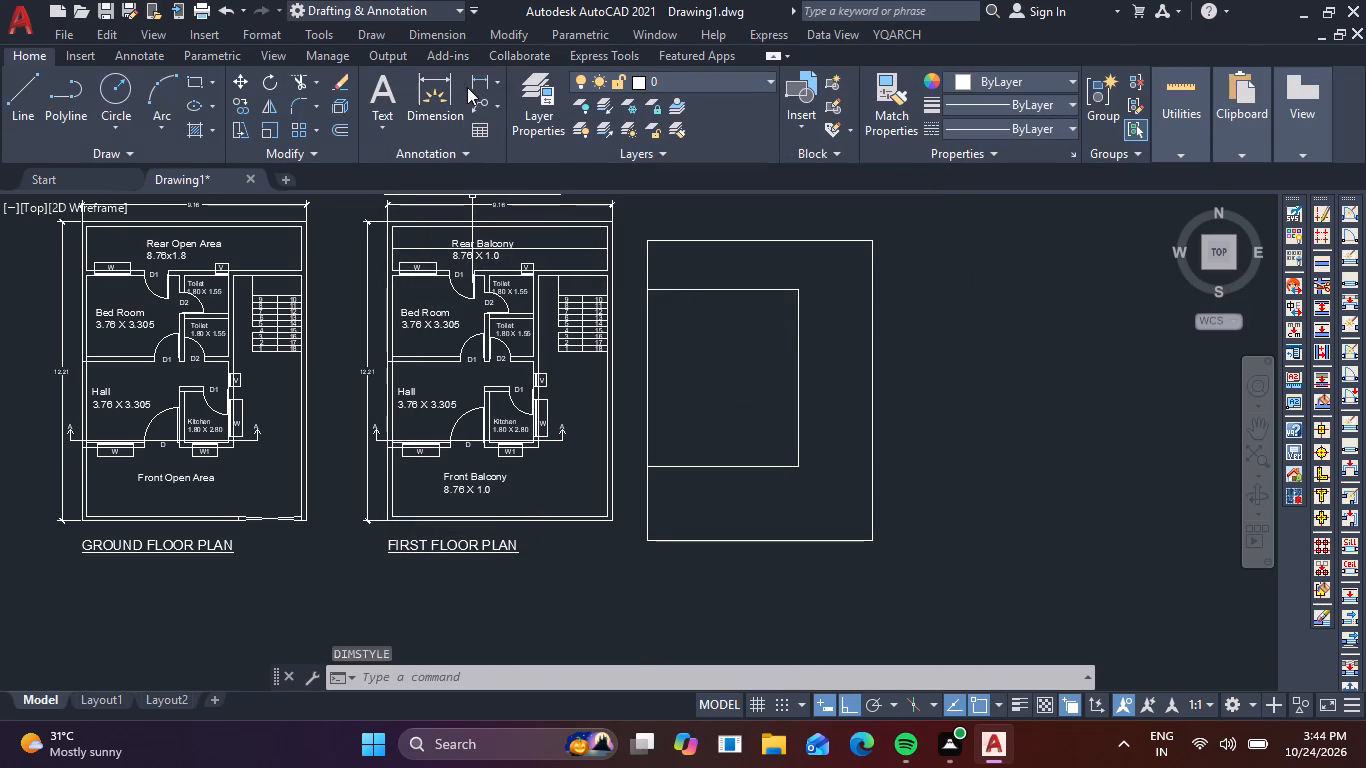
Add a vertical linear dimension to the inner rectangle's right edge, placed about 1 outside it.
click(476, 77)
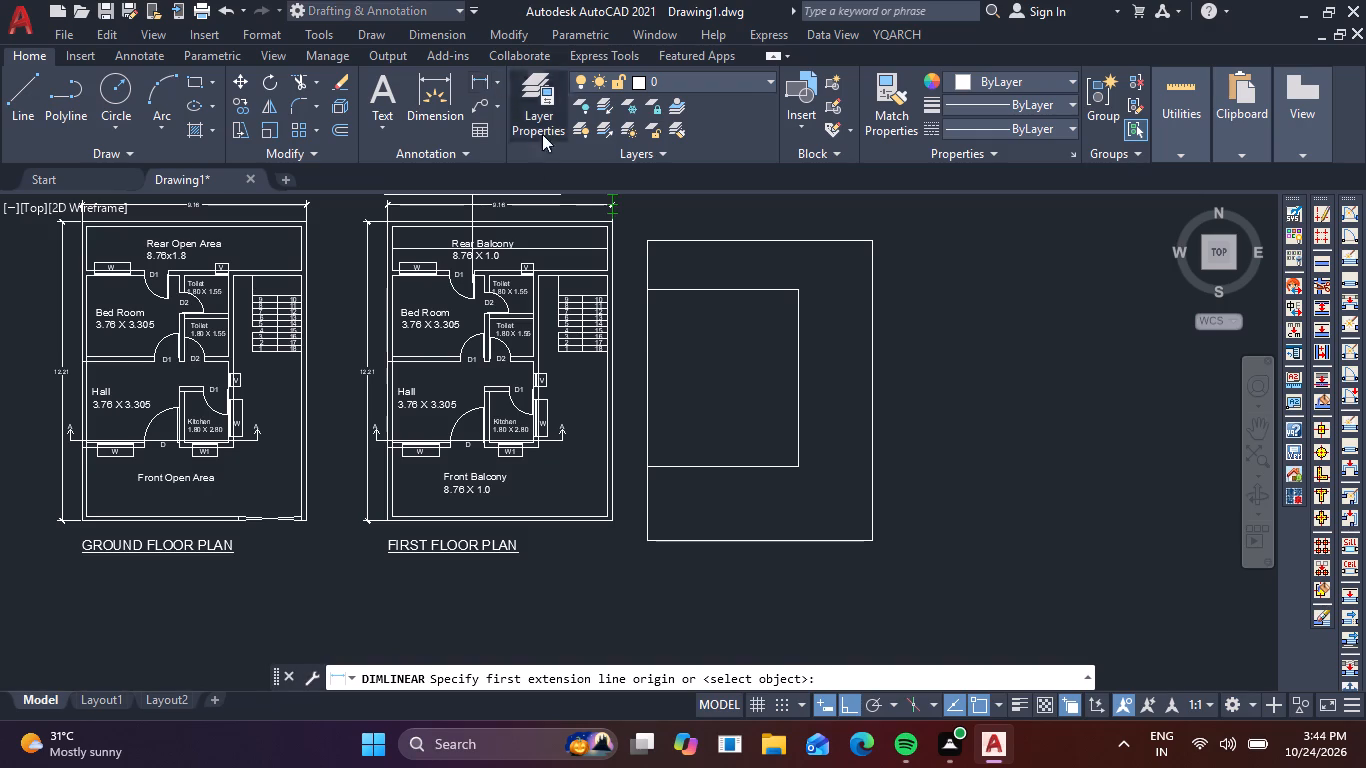
scroll(611, 299, up, 2)
middle_drag(779, 313, 326, 221)
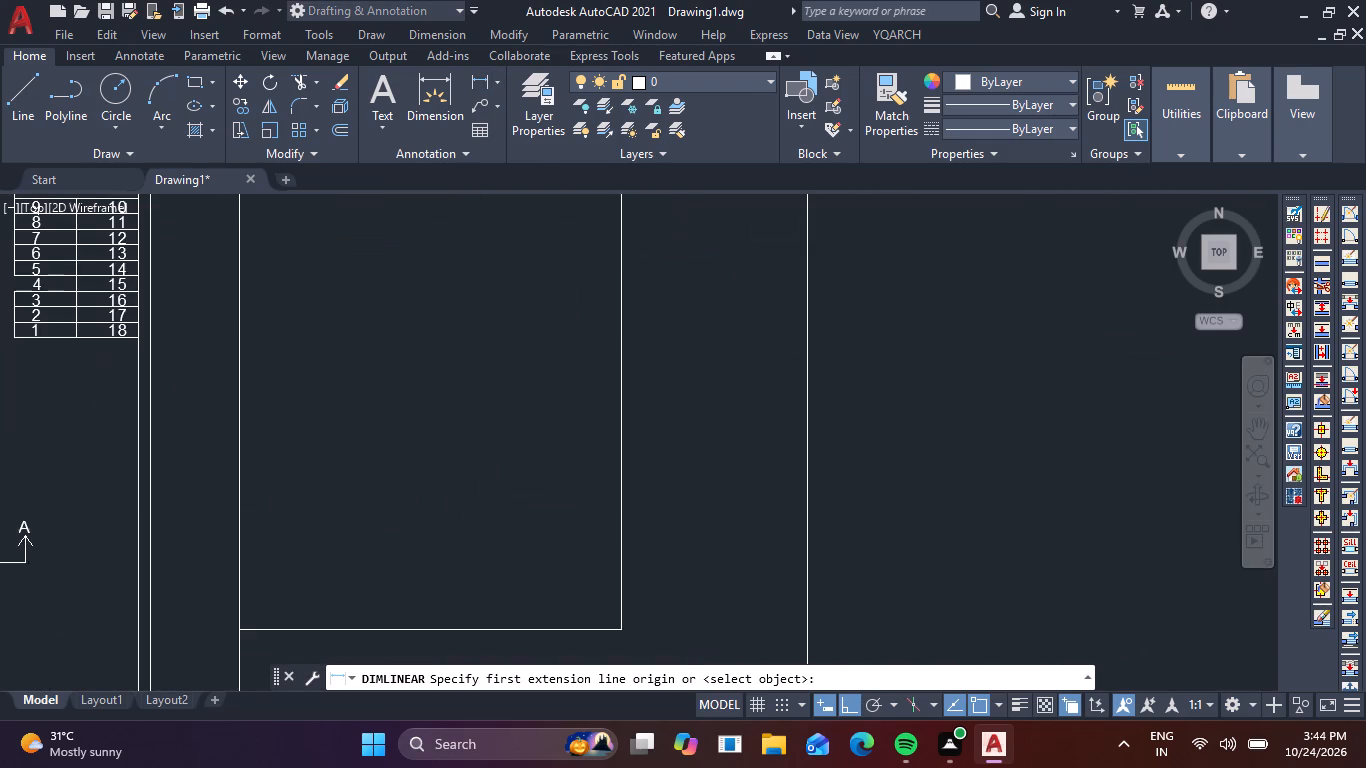
middle_drag(480, 214, 478, 345)
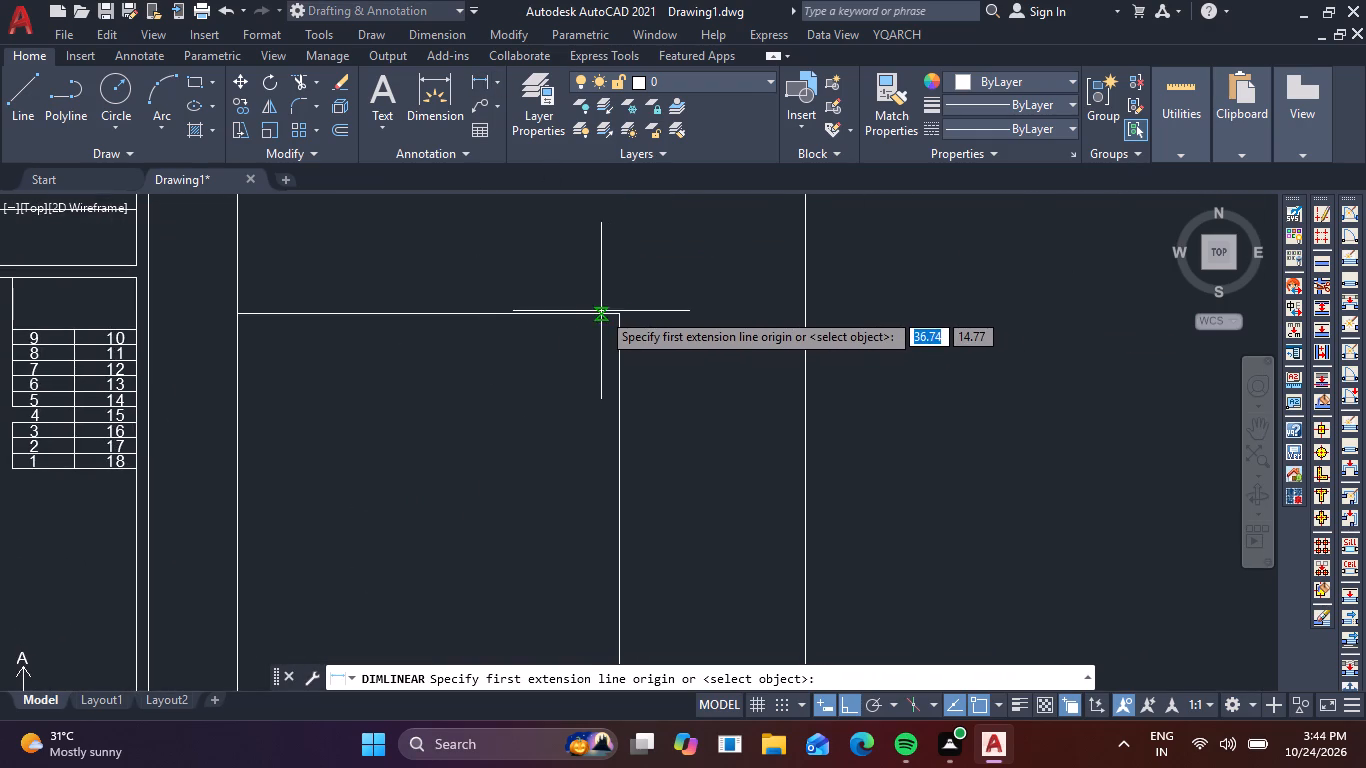
click(619, 316)
scroll(676, 386, down, 2)
middle_drag(649, 434, 686, 323)
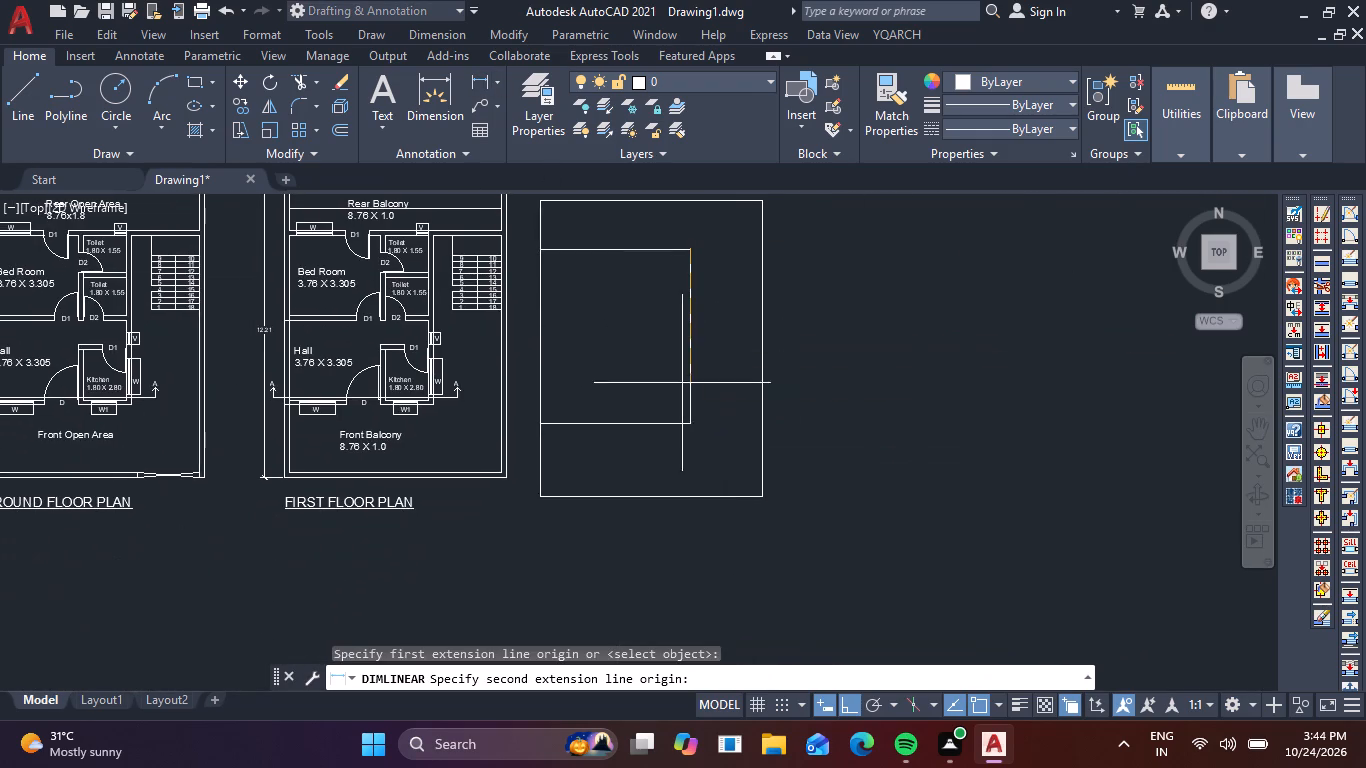
scroll(685, 423, up, 3)
click(685, 423)
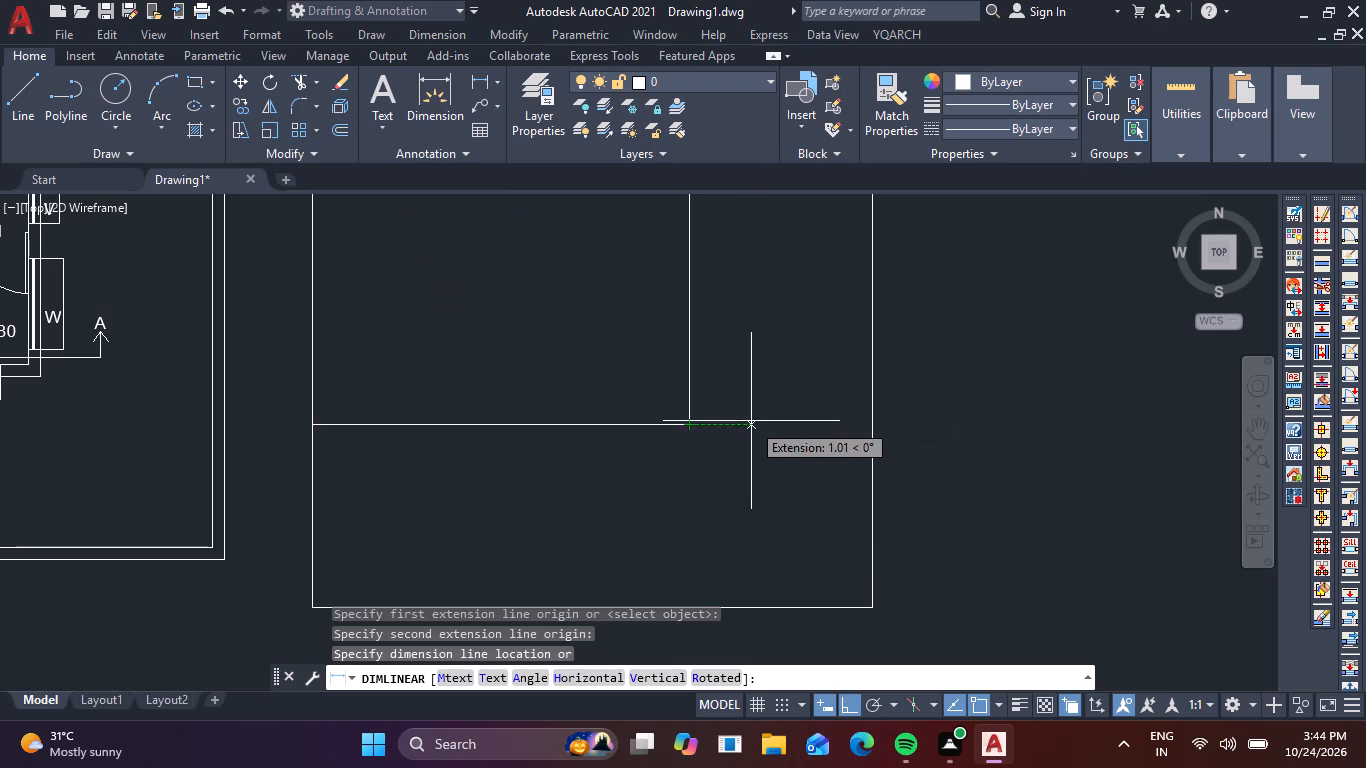
click(749, 421)
middle_drag(763, 371, 732, 484)
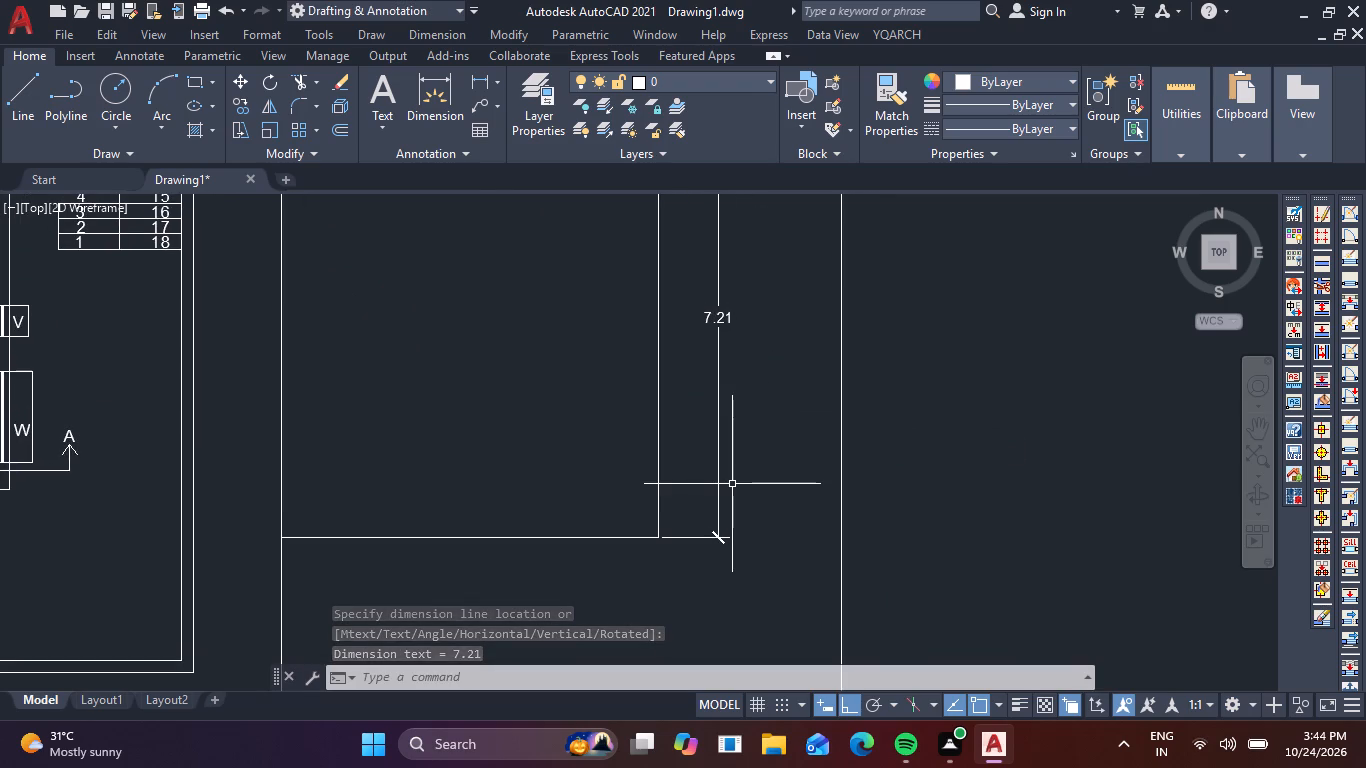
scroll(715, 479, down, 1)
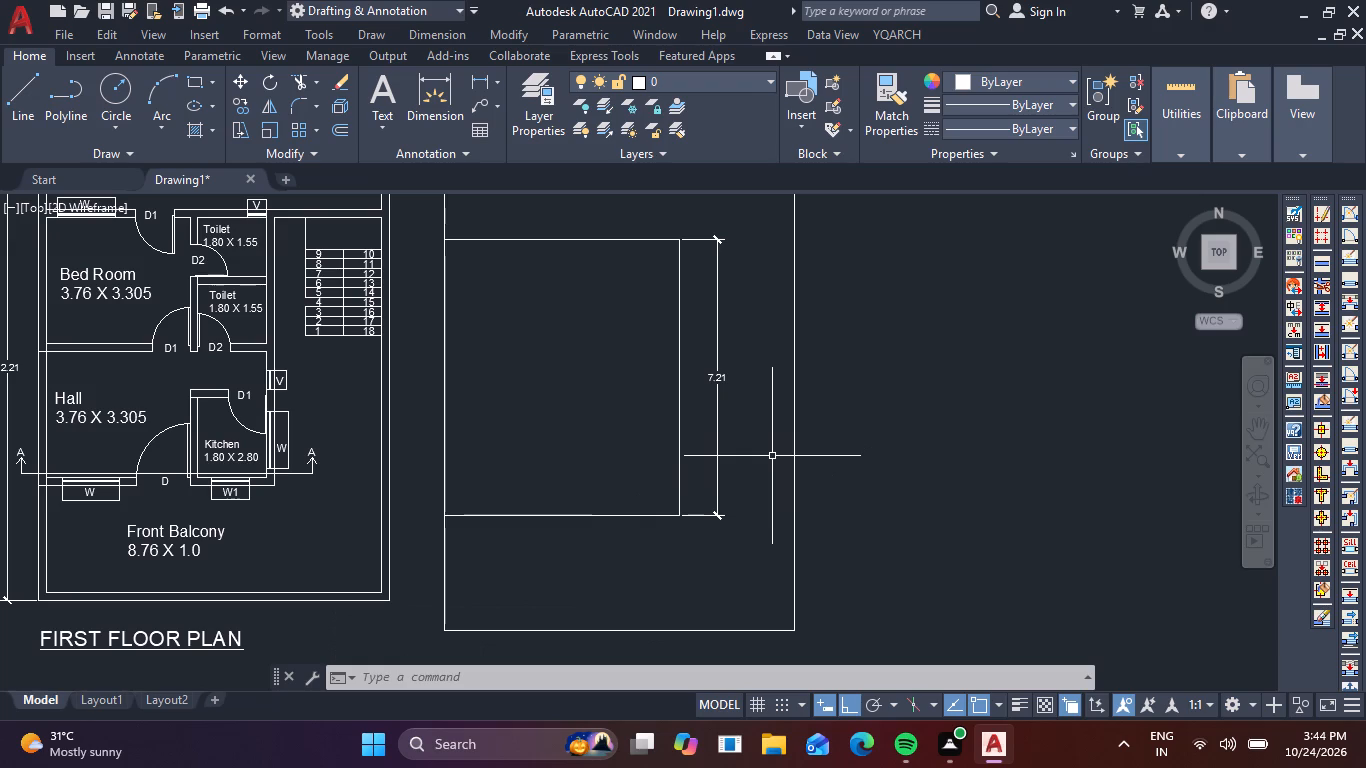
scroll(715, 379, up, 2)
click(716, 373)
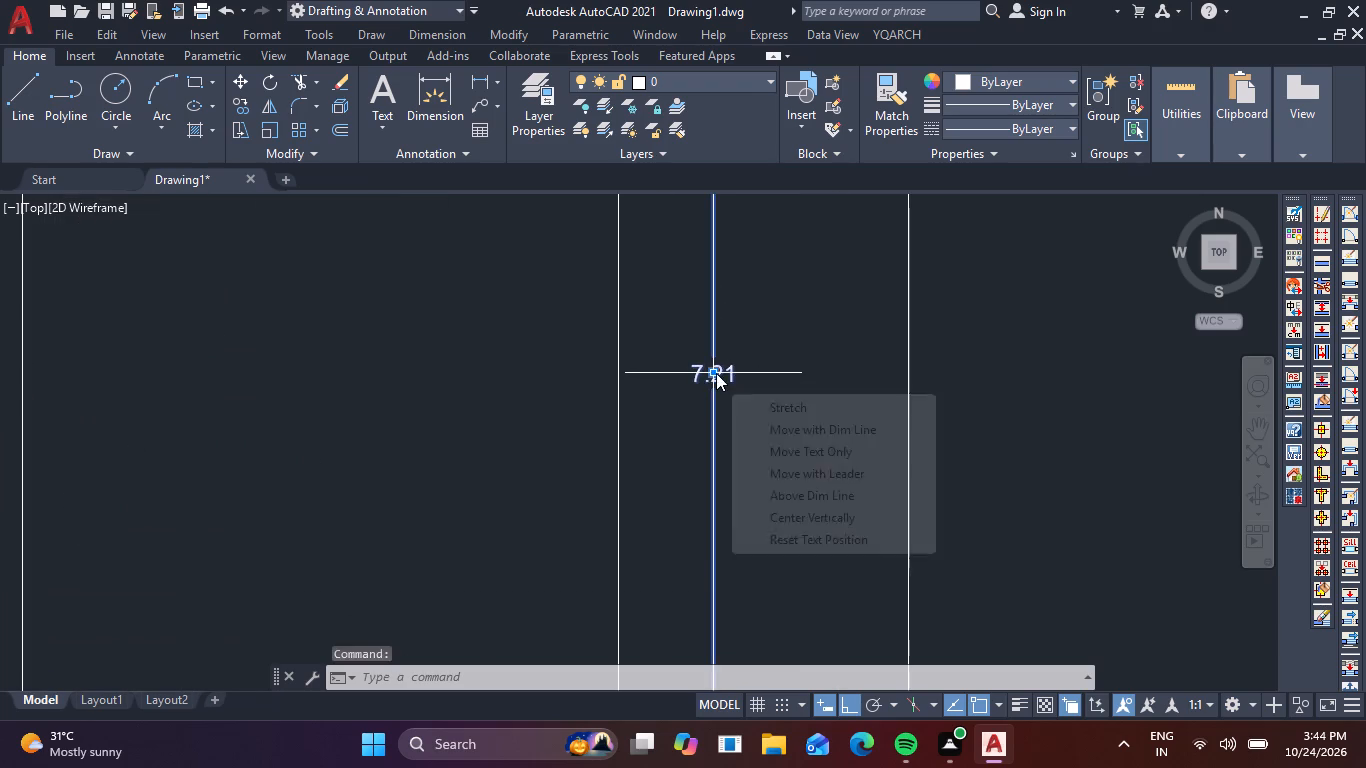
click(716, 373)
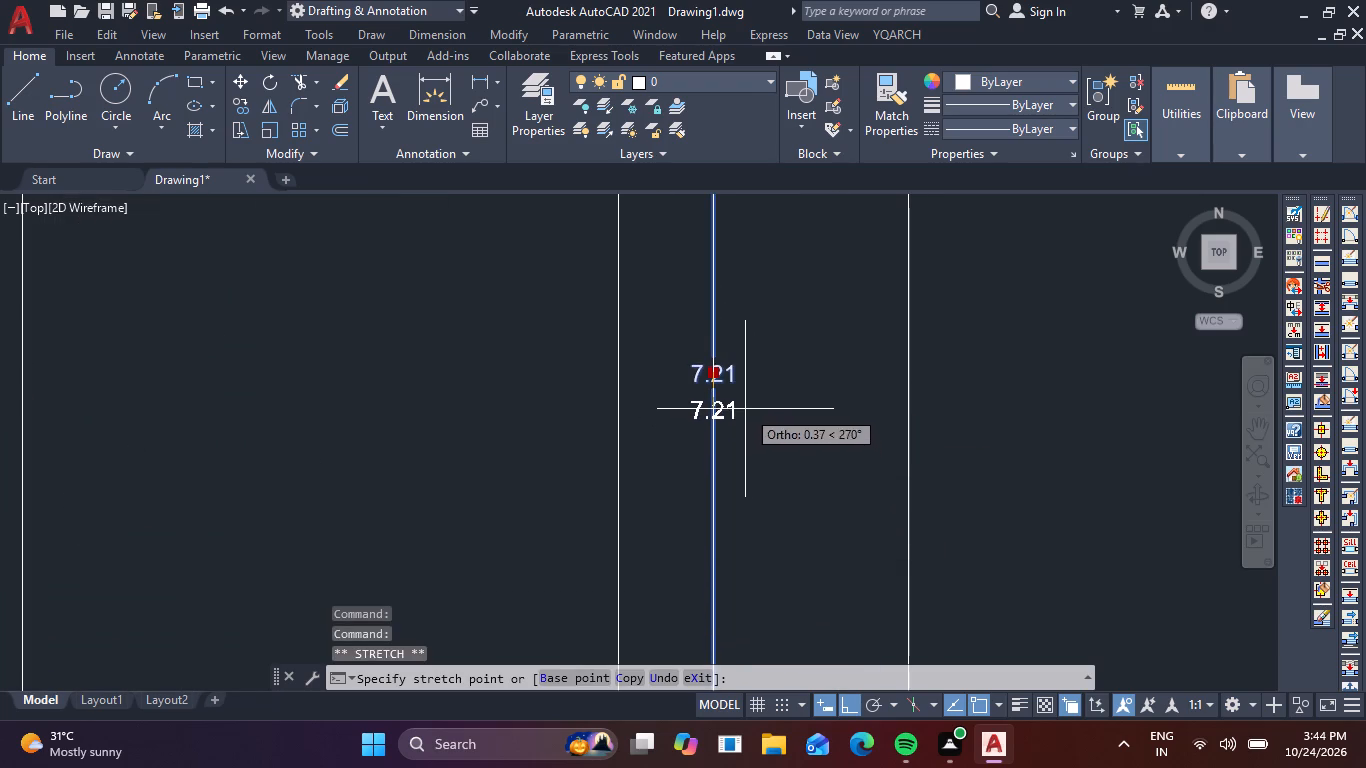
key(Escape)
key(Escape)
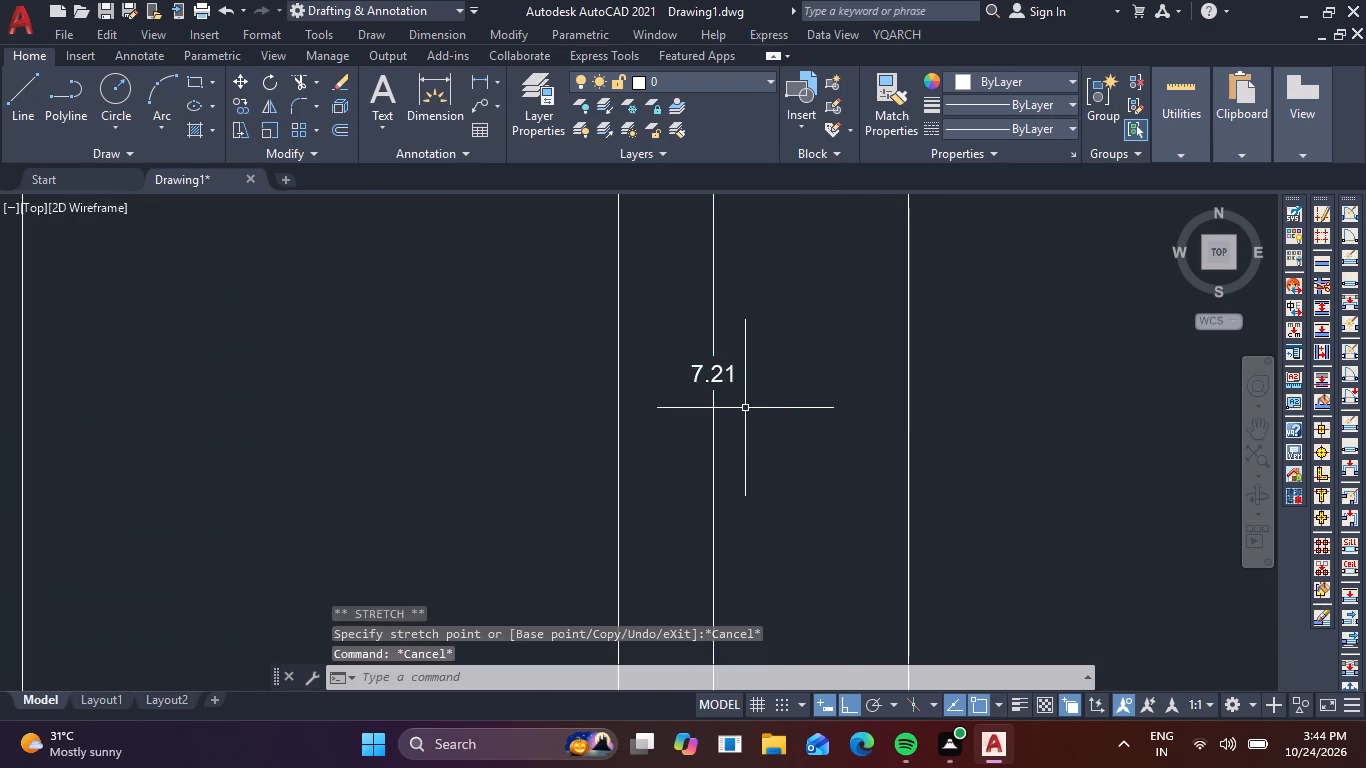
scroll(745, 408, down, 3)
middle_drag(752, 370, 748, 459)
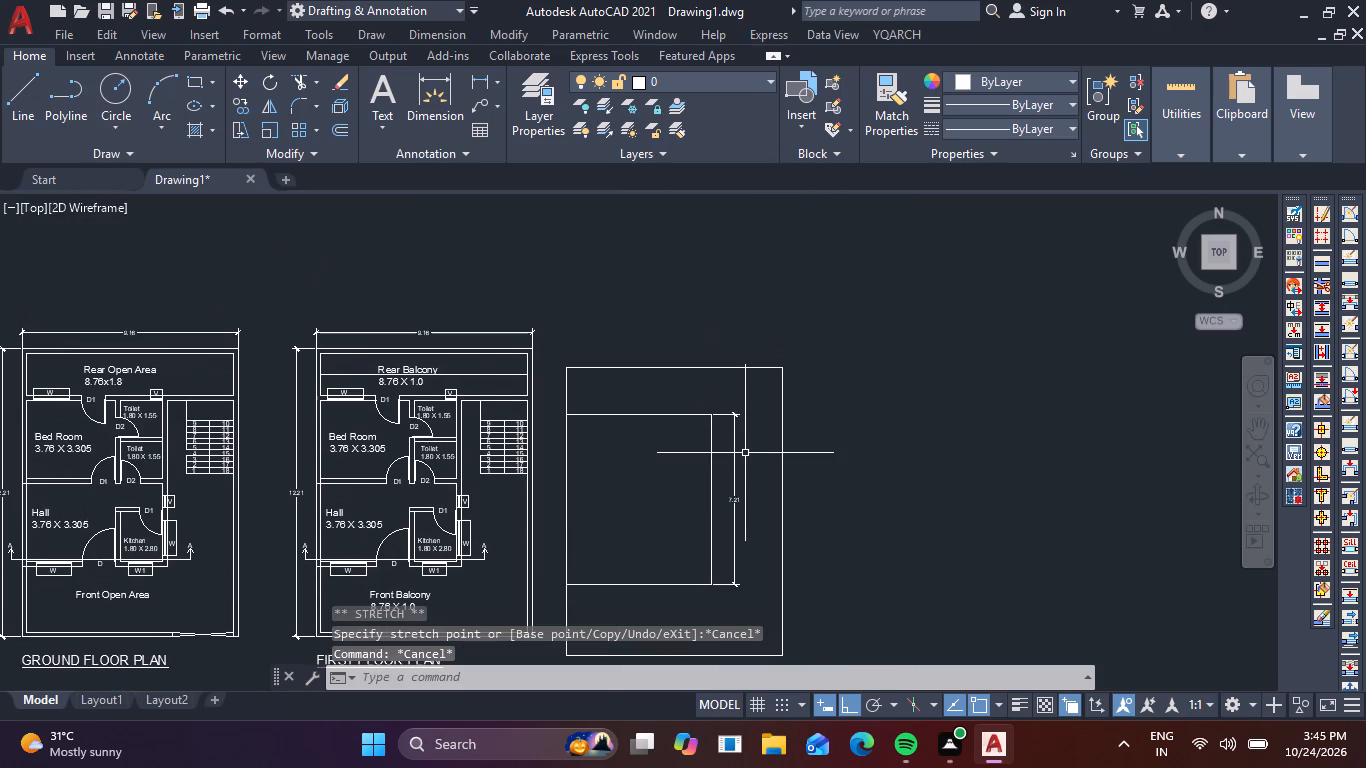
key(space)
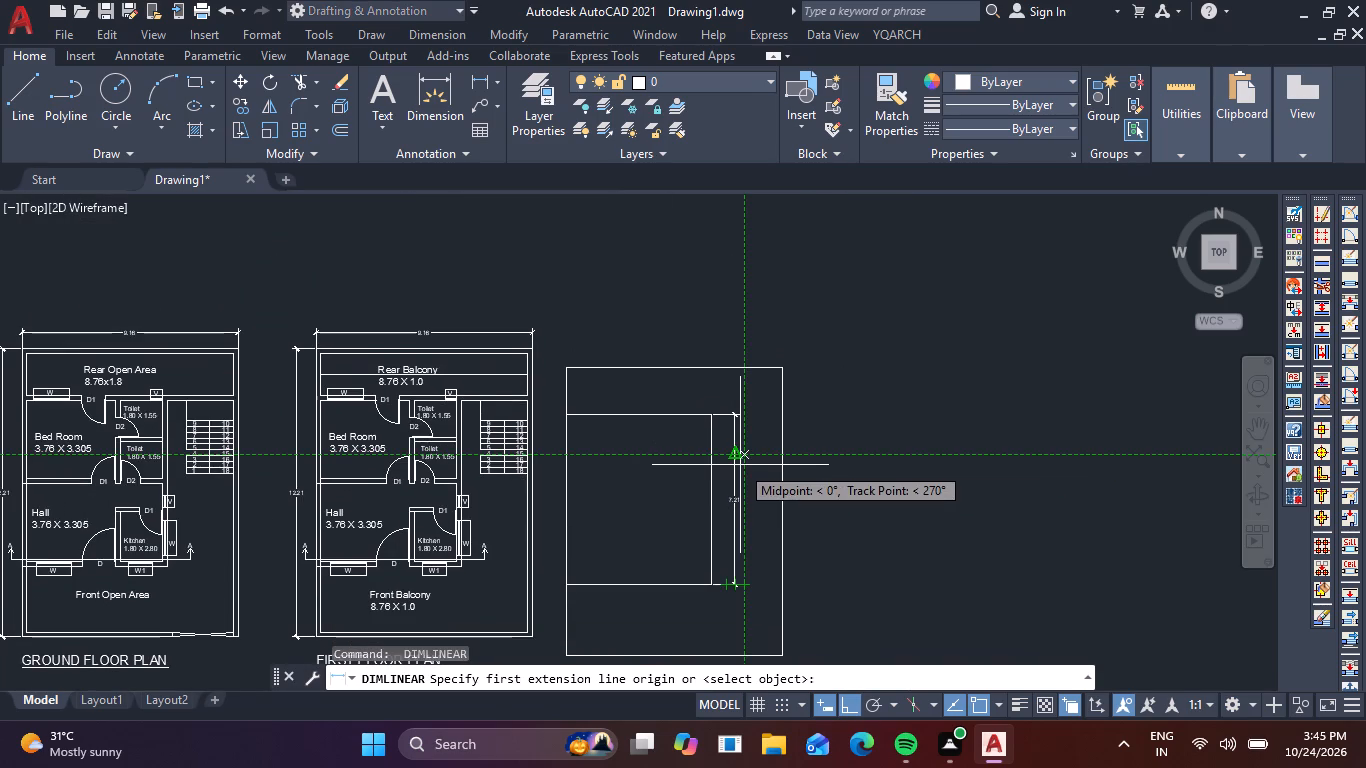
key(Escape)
Give the Standard dimension style fixed length extension lines of 1.00 and text aligned with the dimension line, and set it current.
text(D)
key(space)
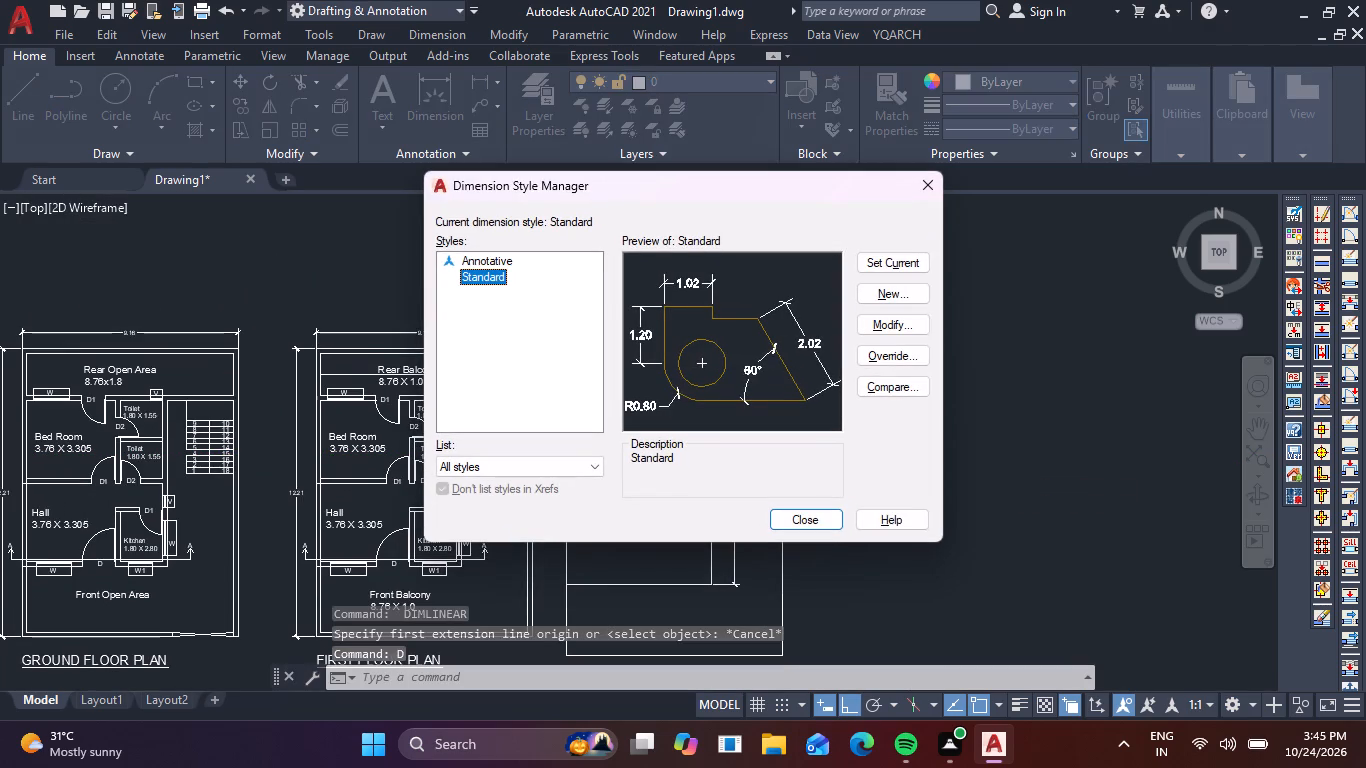
click(891, 329)
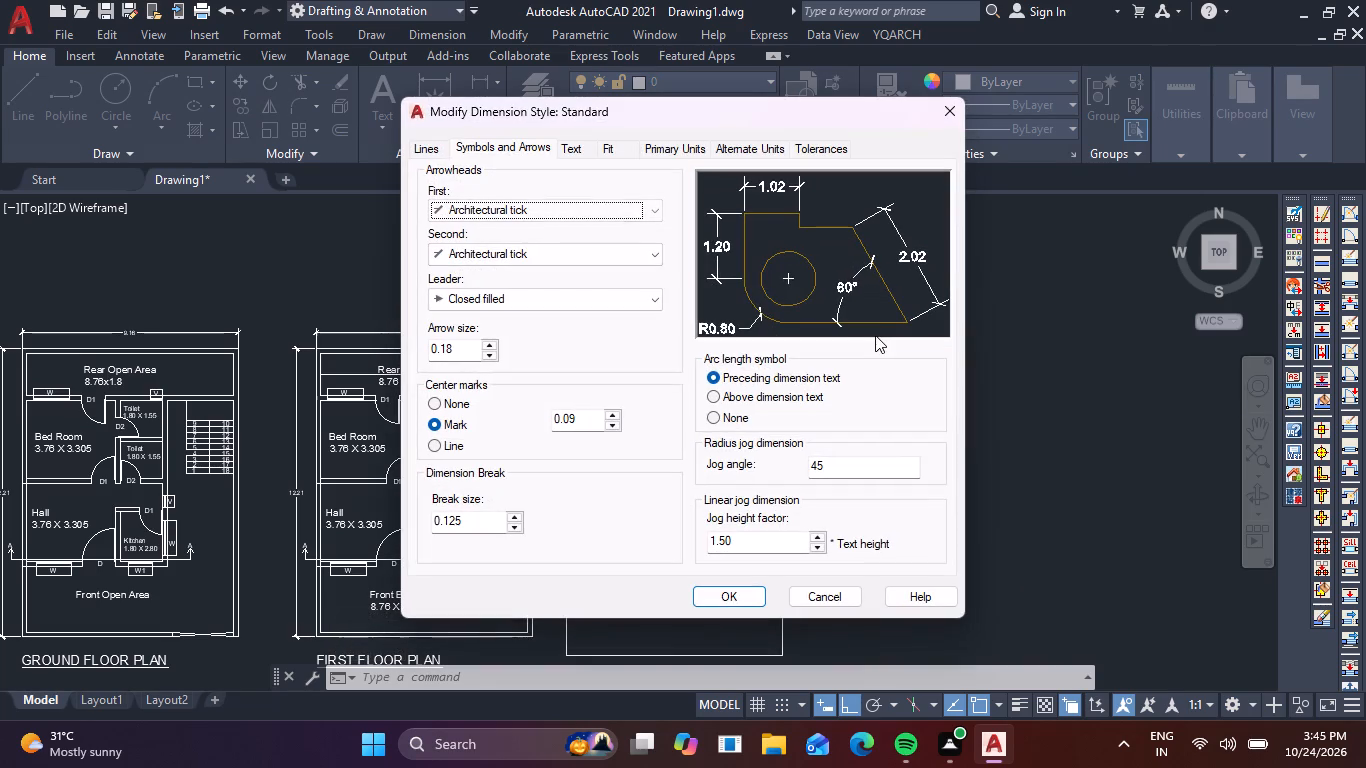
click(423, 147)
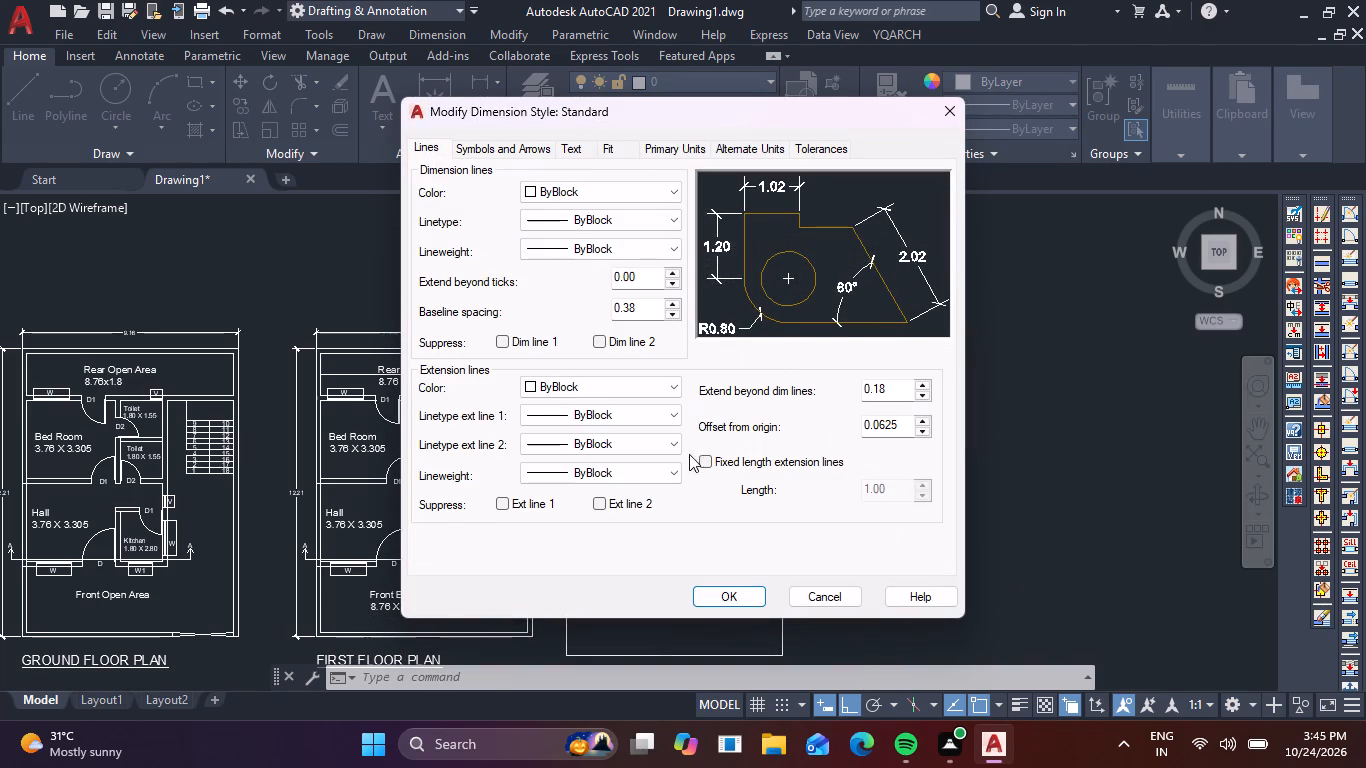
click(708, 464)
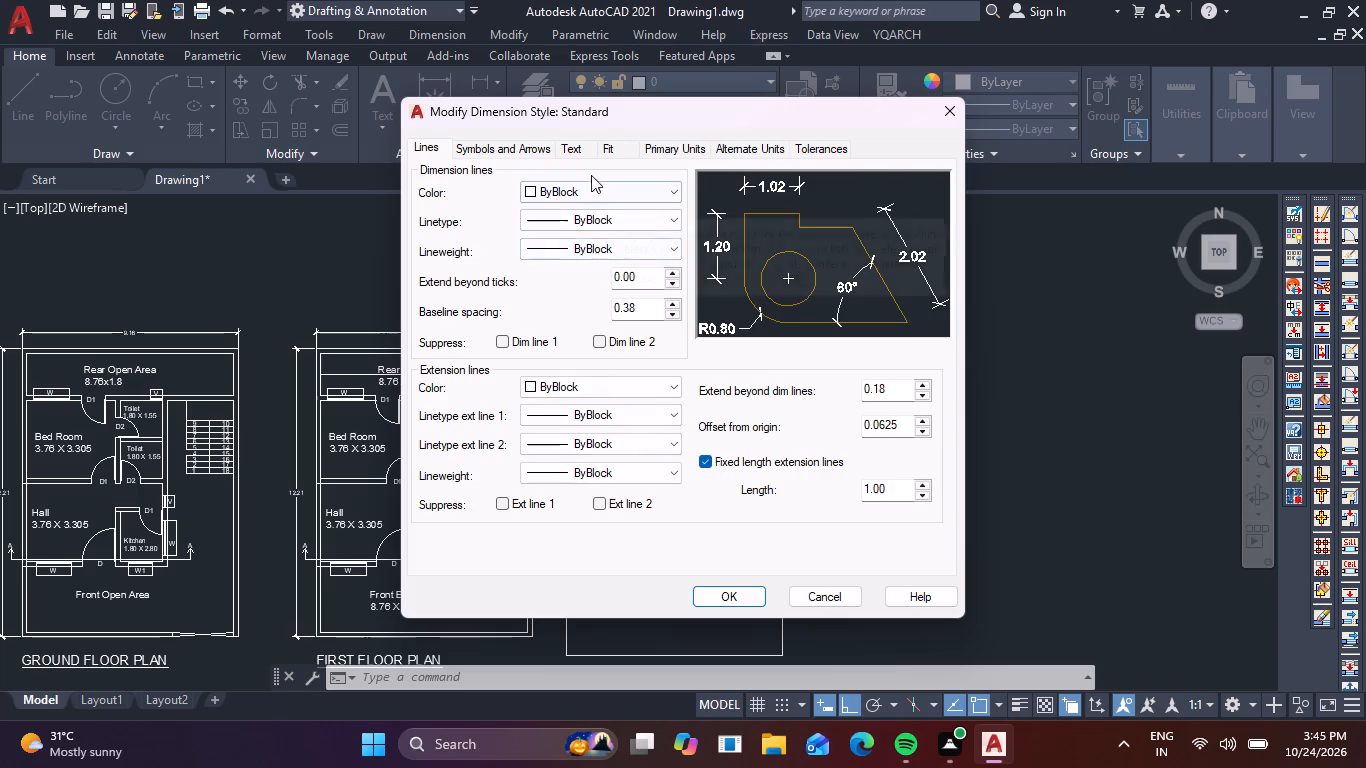
click(576, 149)
click(712, 464)
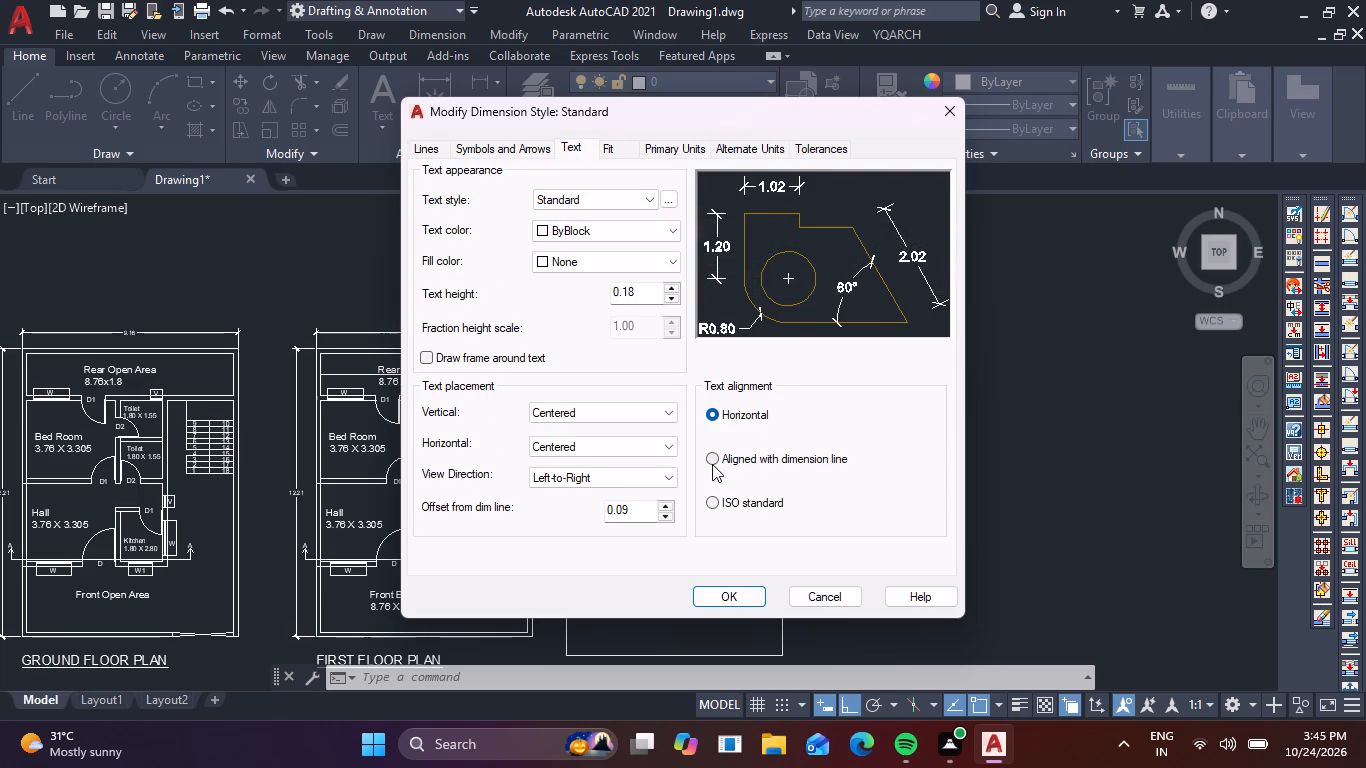
click(738, 600)
click(895, 263)
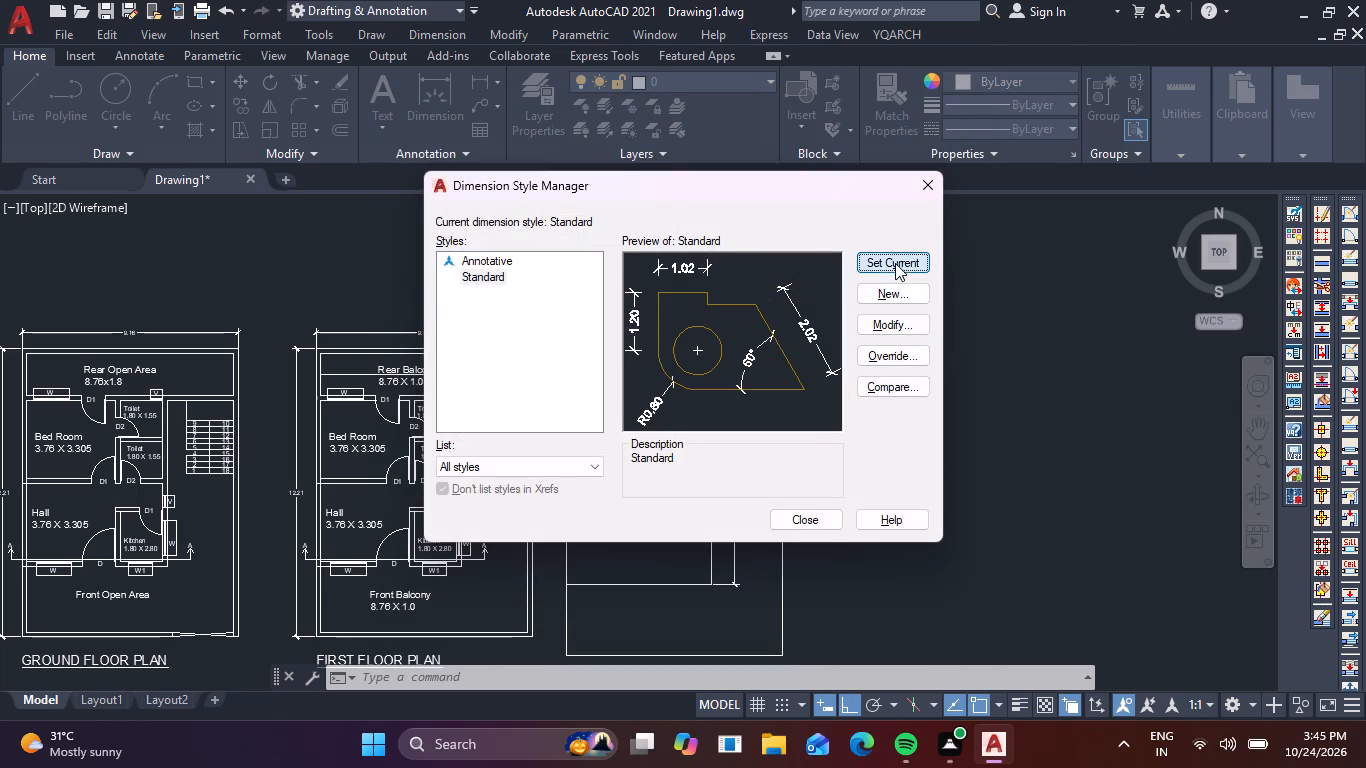
click(816, 520)
Add a vertical linear dimension between the top edges of the inner and outer rectangles, placed within the gap.
scroll(731, 512, up, 3)
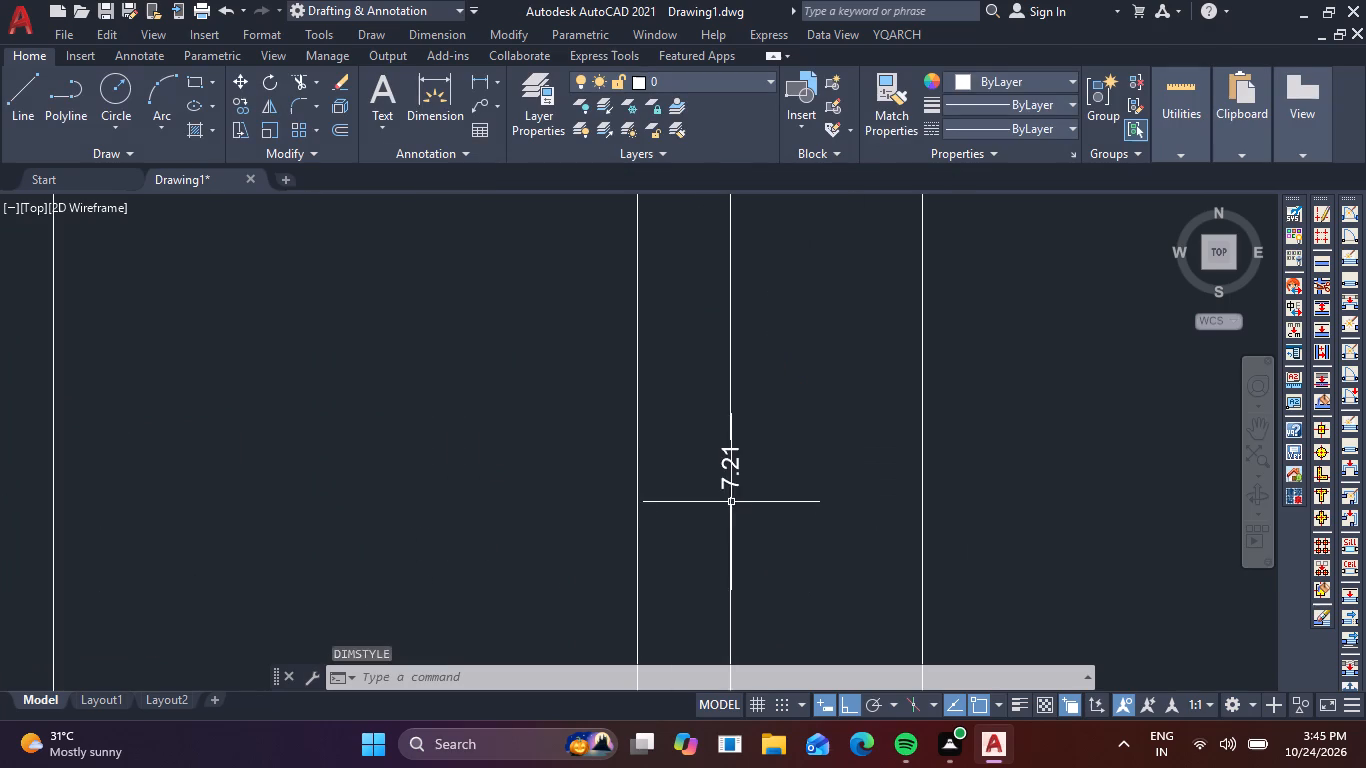
scroll(806, 504, down, 2)
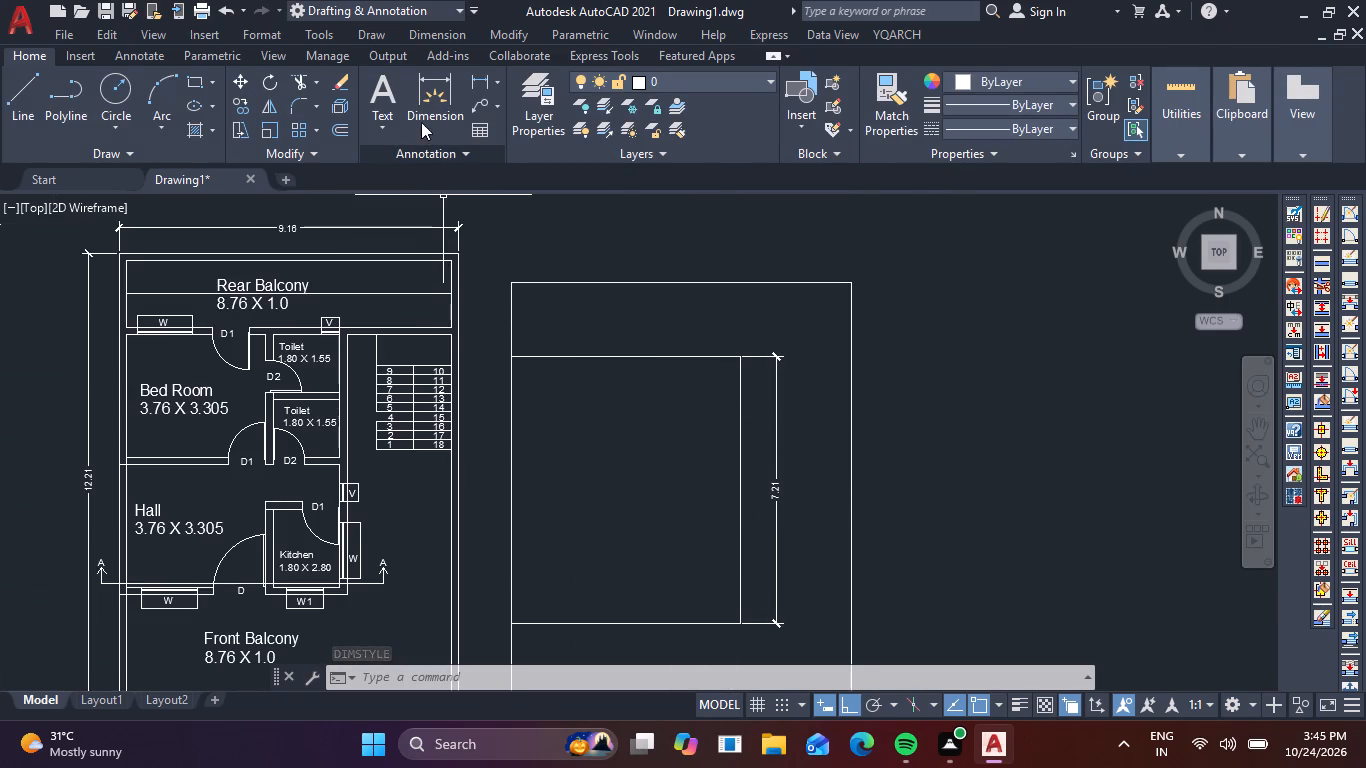
click(478, 83)
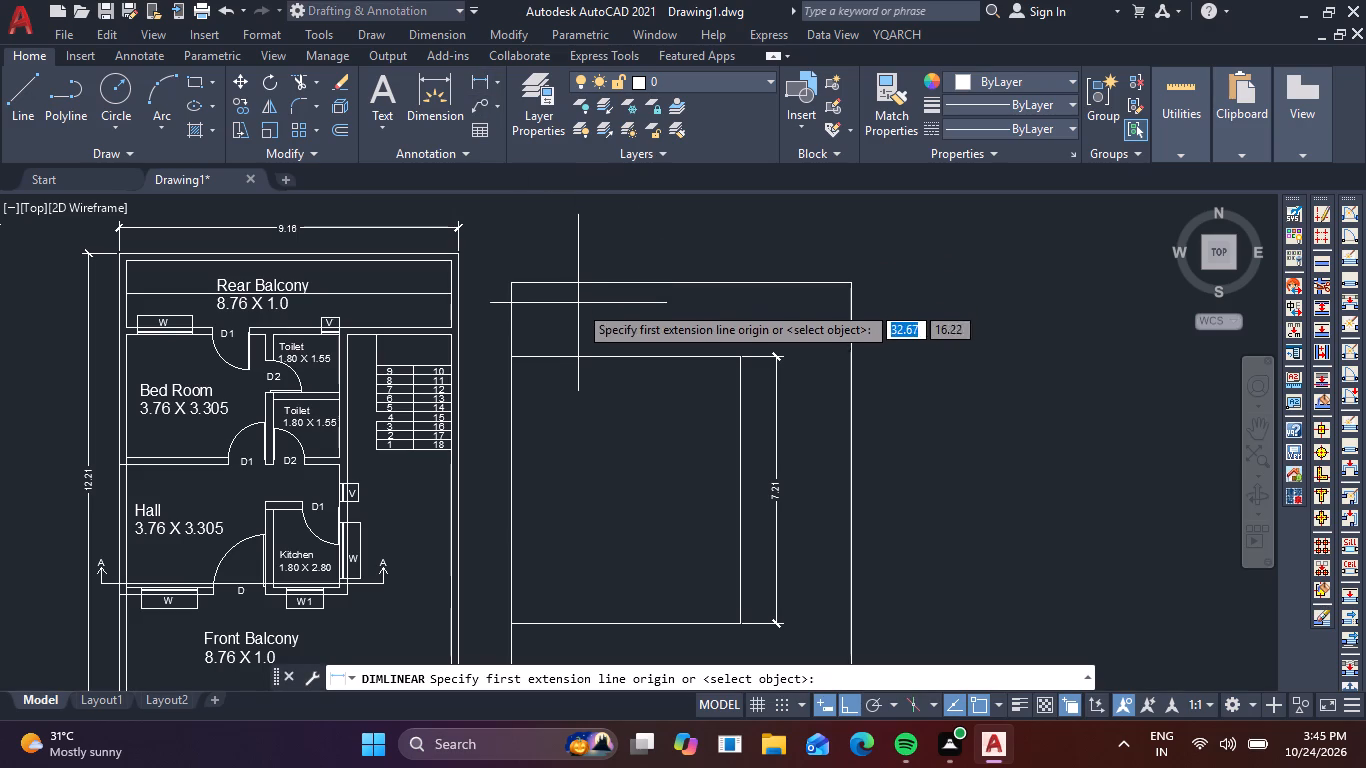
click(621, 360)
click(622, 278)
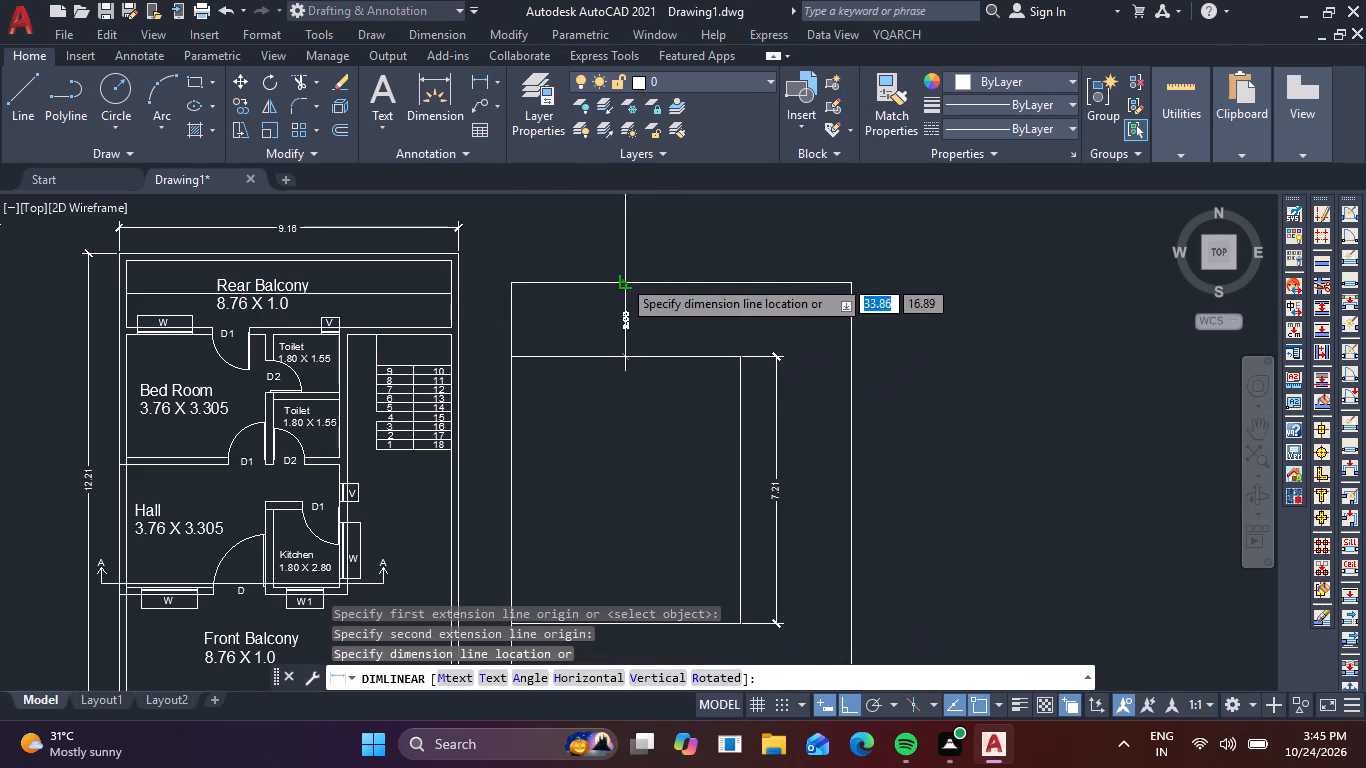
scroll(623, 309, up, 3)
click(623, 309)
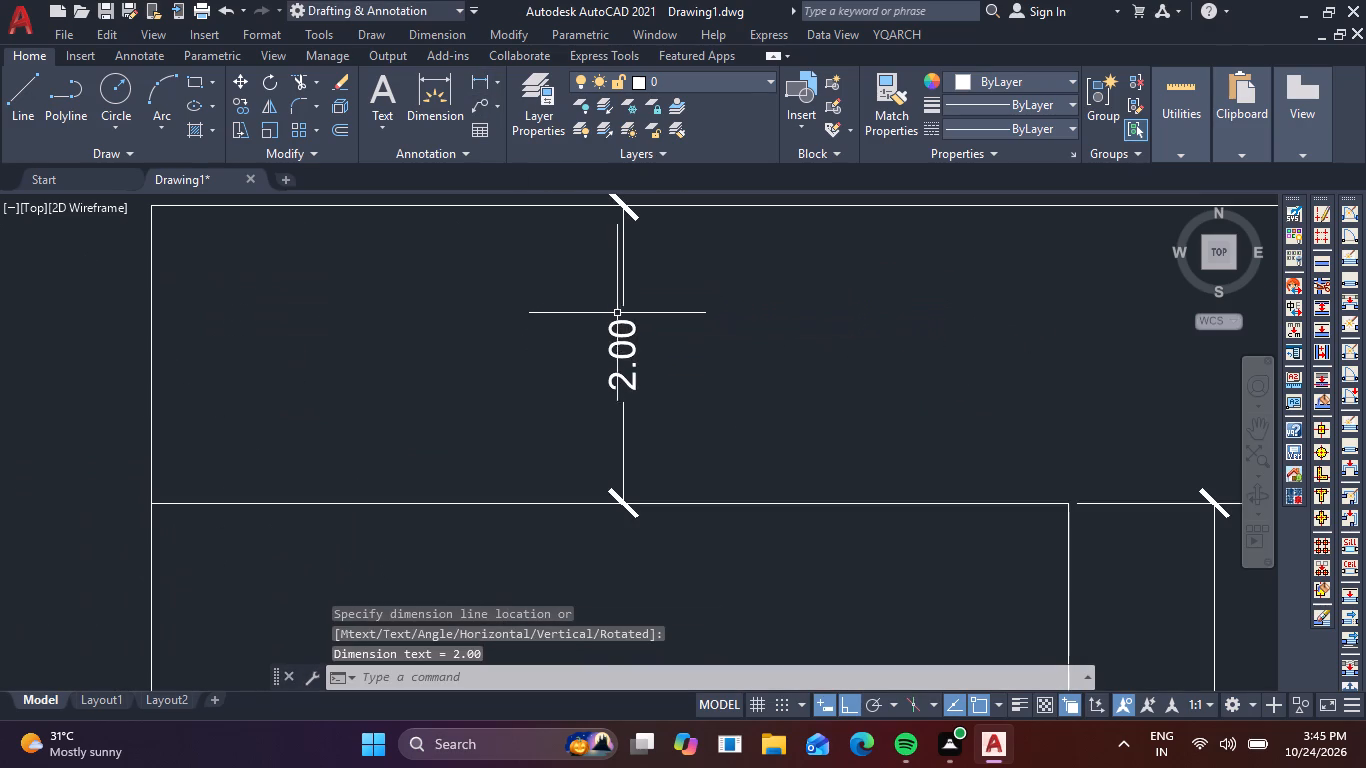
Add a vertical linear dimension between the bottom edges of the third plan's inner and outer rectangles, placed within the gap.
scroll(584, 346, down, 4)
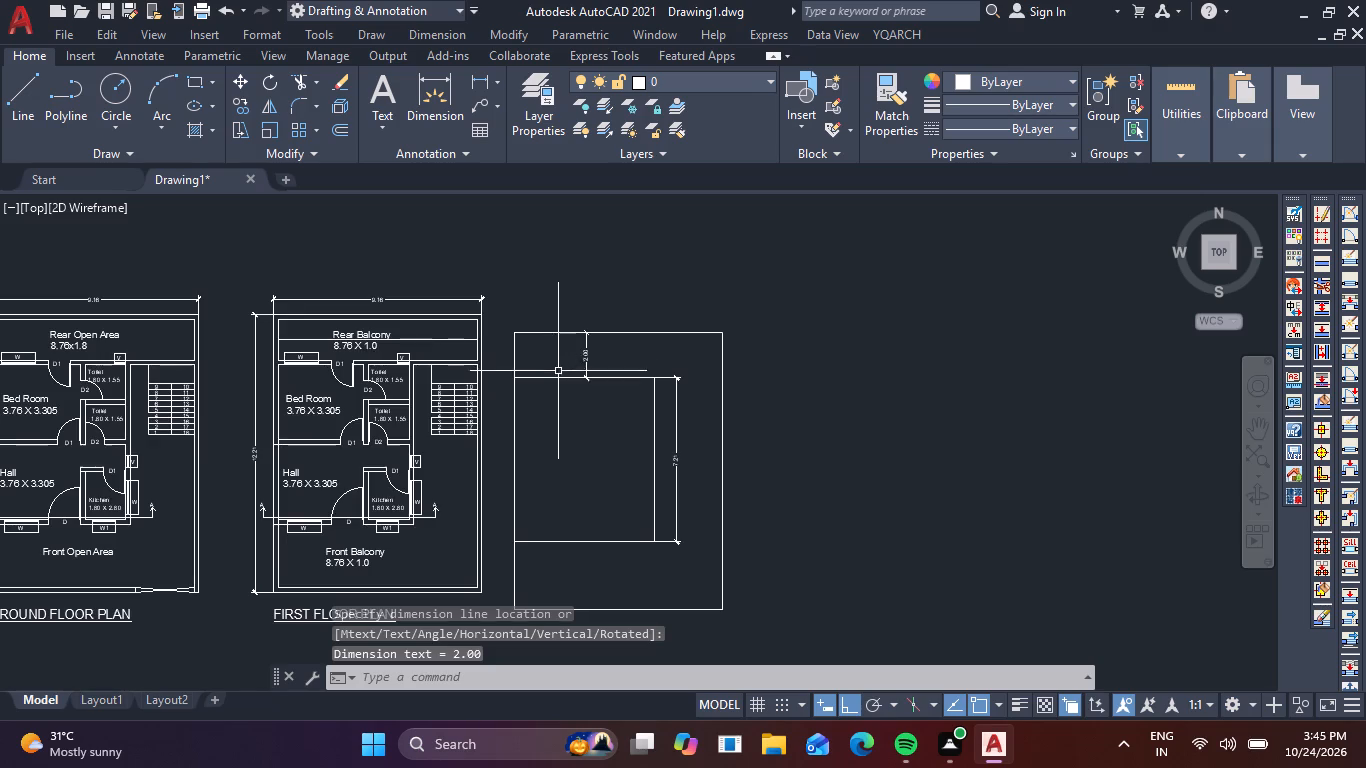
scroll(556, 375, up, 3)
scroll(556, 375, down, 2)
middle_drag(596, 364, 607, 319)
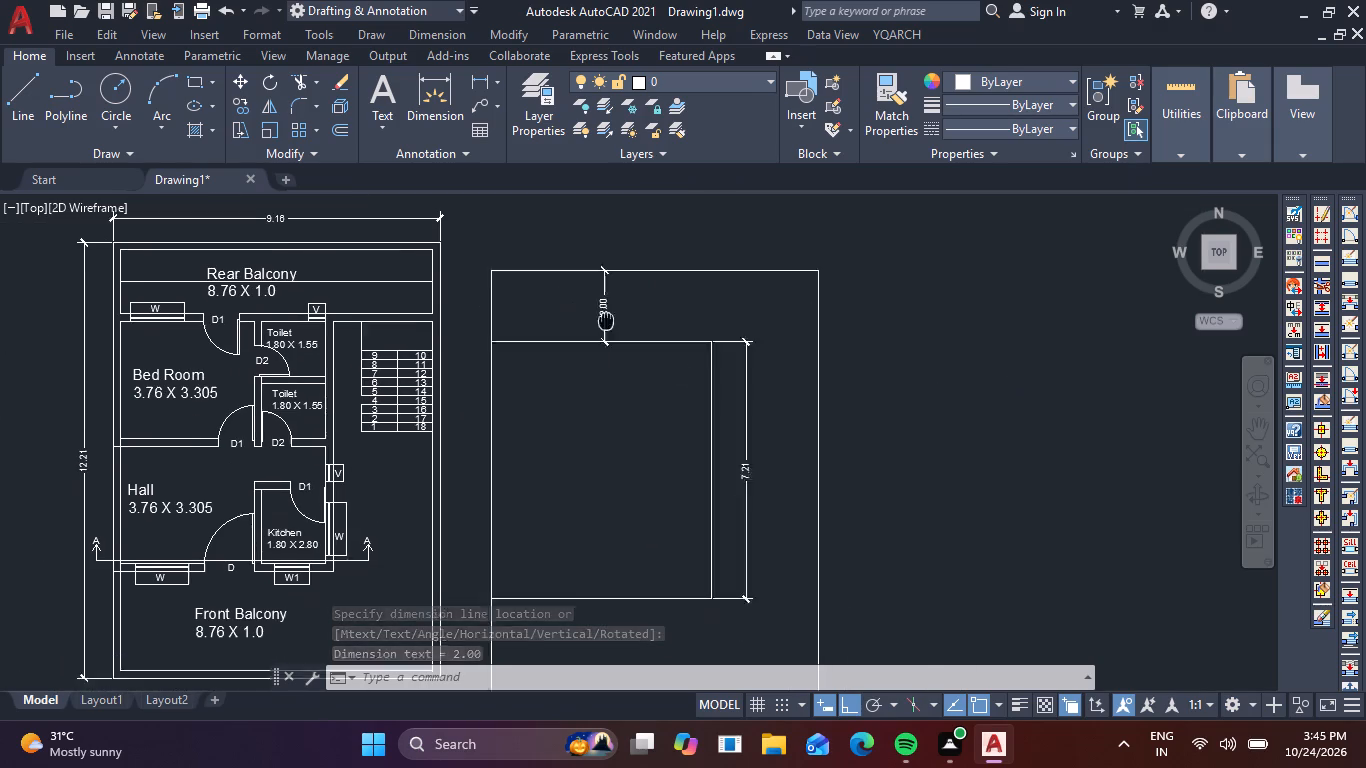
middle_drag(607, 319, 640, 278)
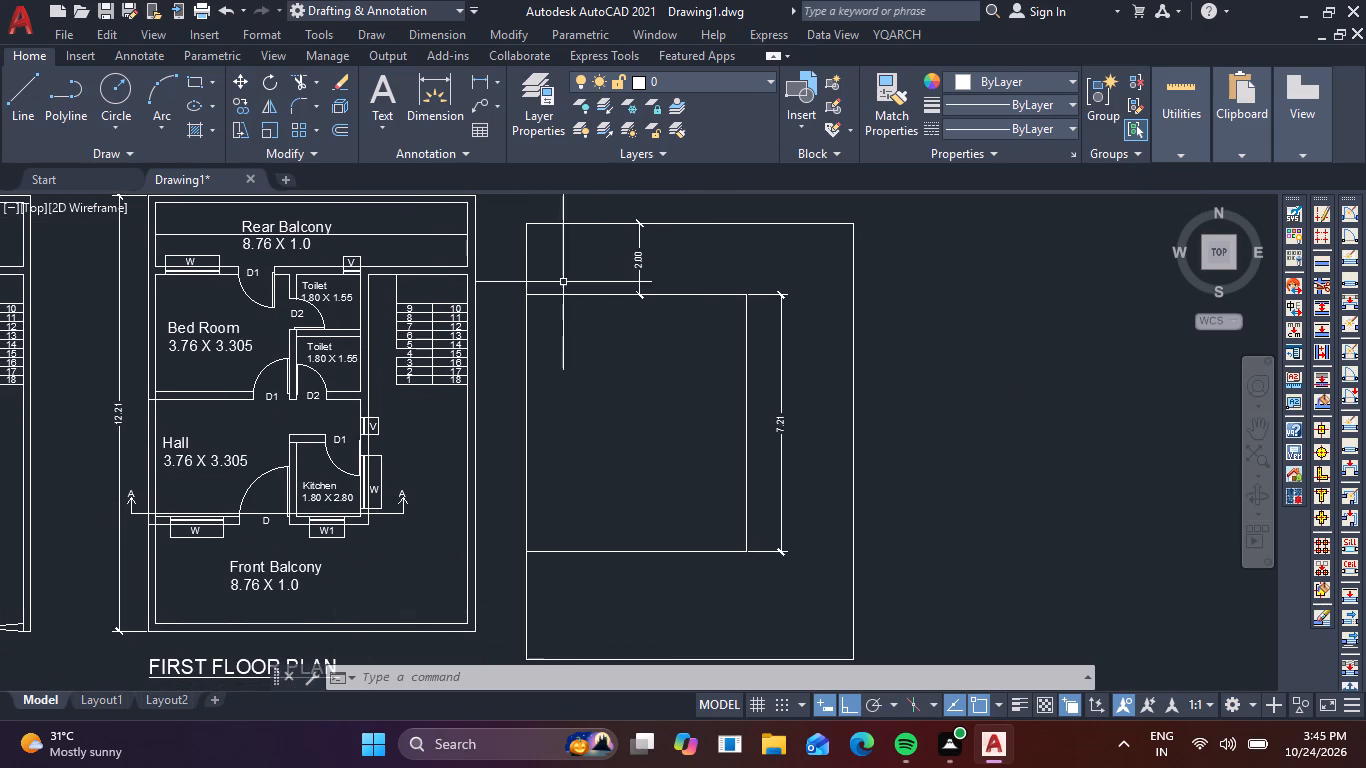
right_click(572, 343)
drag(672, 362, 680, 379)
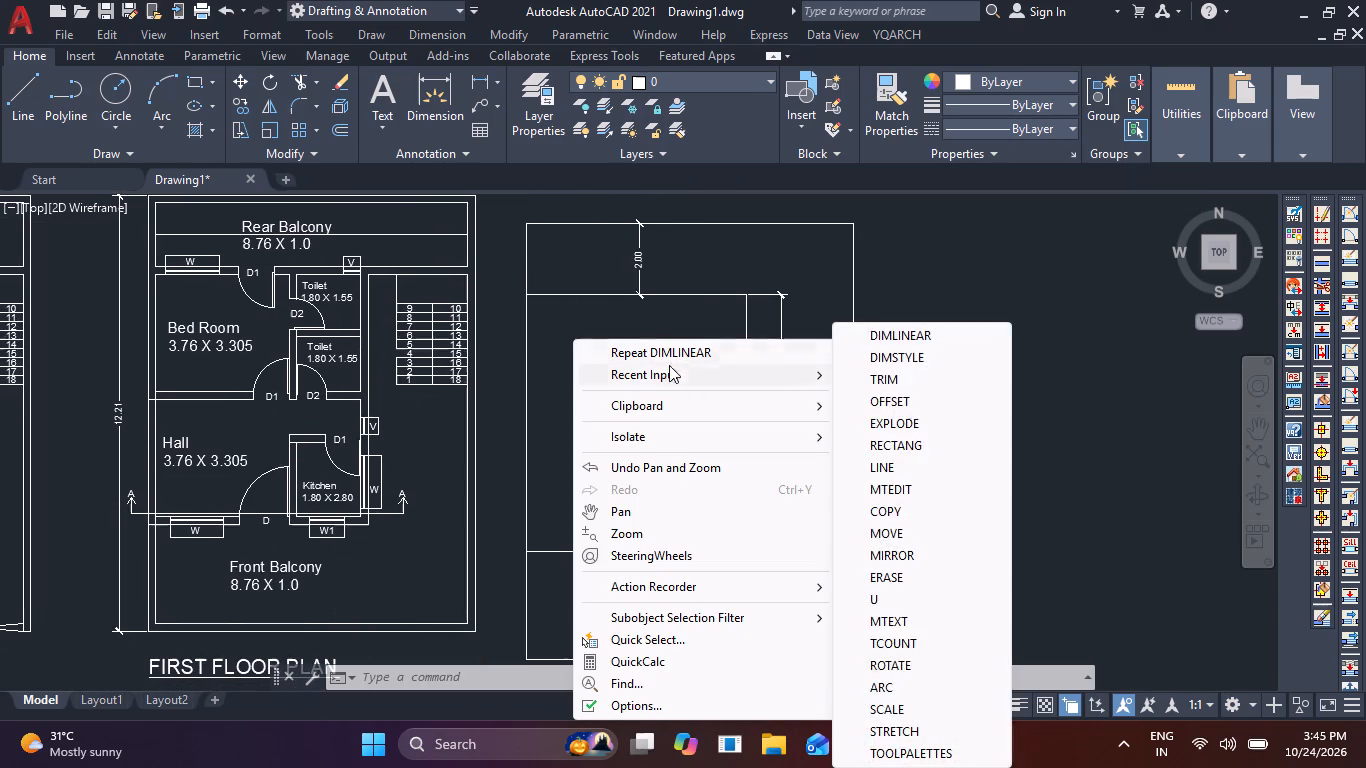
click(677, 354)
middle_drag(689, 444, 706, 301)
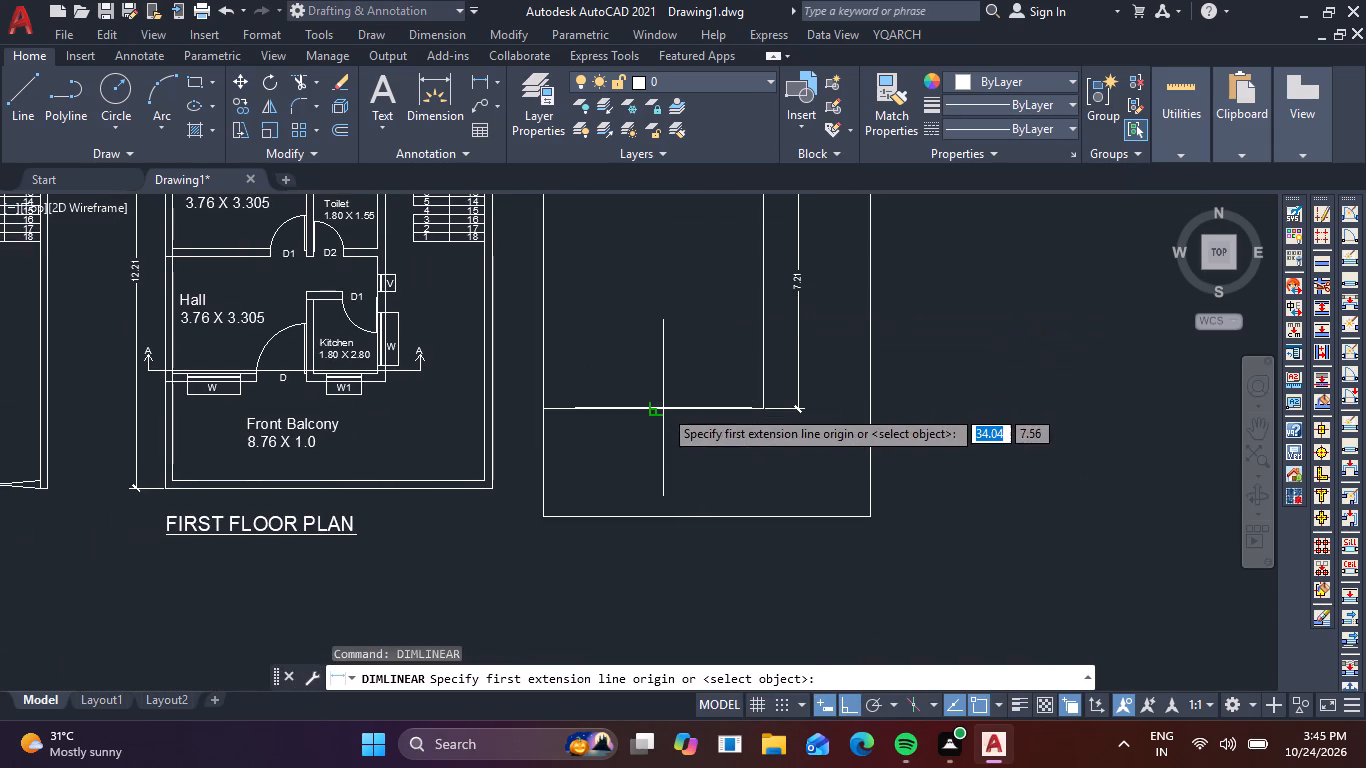
click(663, 408)
click(658, 514)
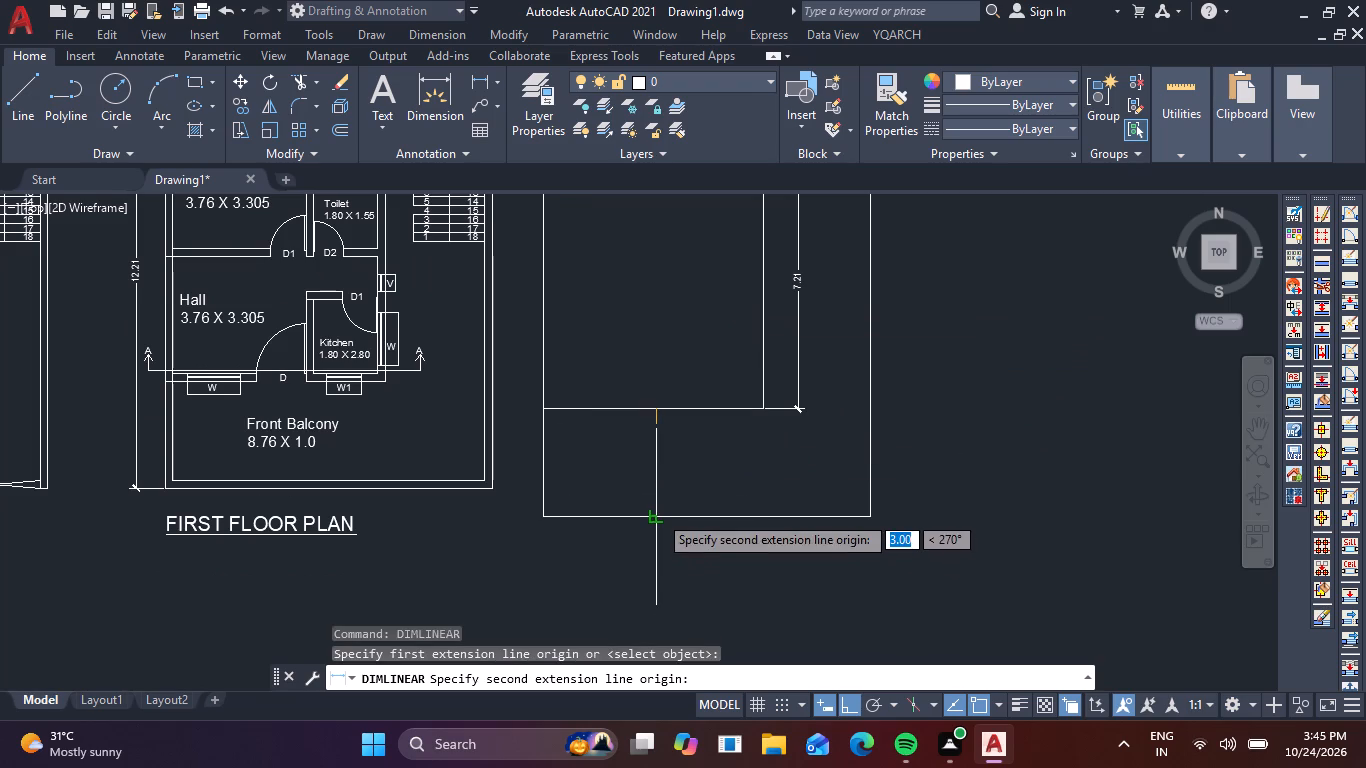
click(661, 496)
Add a horizontal linear dimension between the right edges of the inner and outer rectangles, placed just below the inner rectangle's top edge.
scroll(655, 474, up, 2)
scroll(649, 460, down, 2)
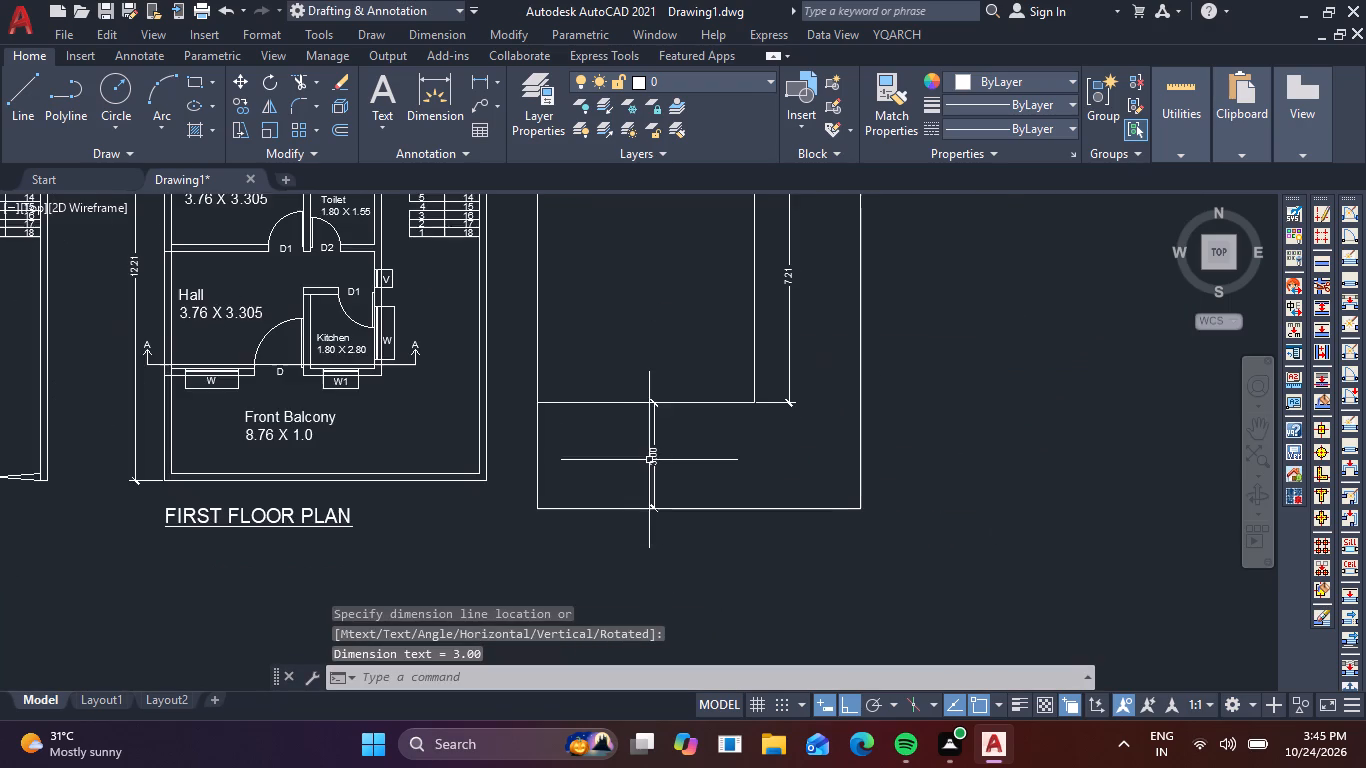
middle_drag(657, 374, 486, 678)
scroll(609, 481, up, 2)
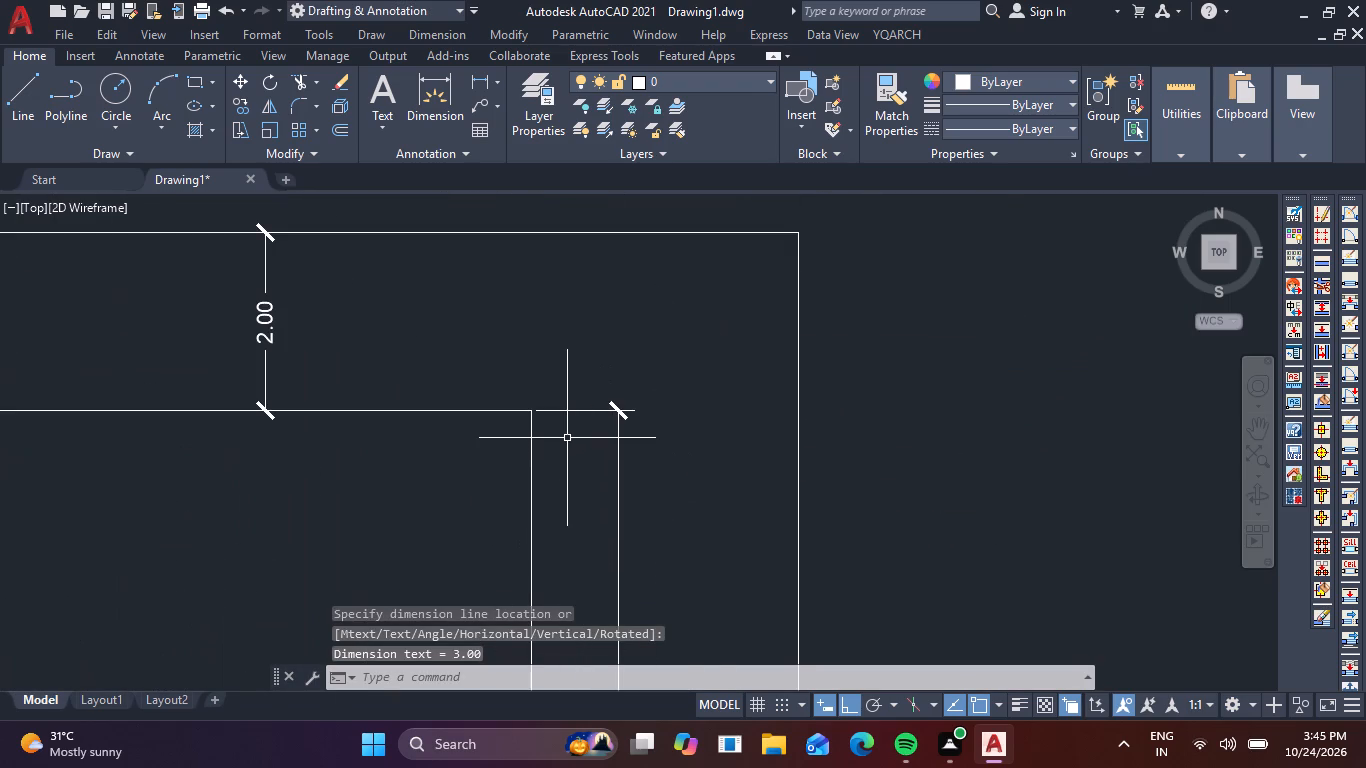
right_click(564, 435)
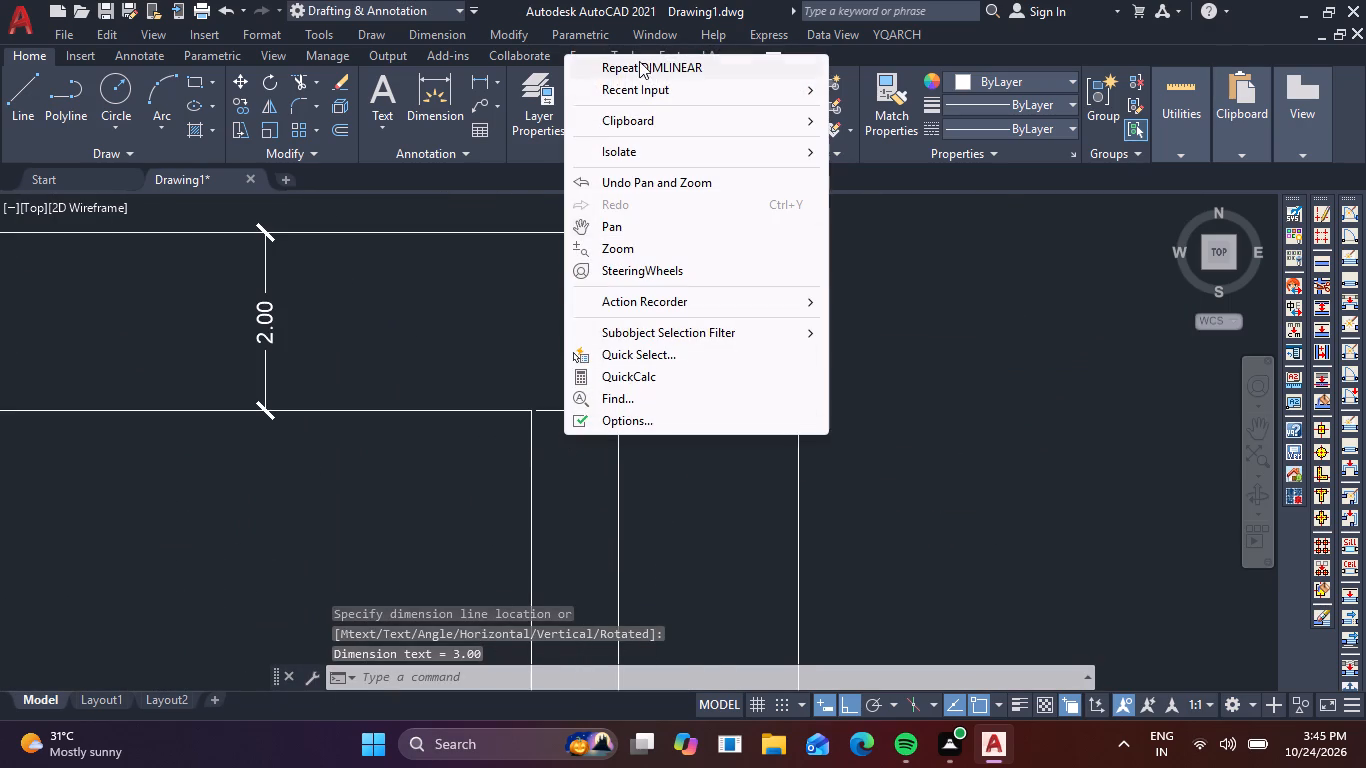
click(641, 60)
click(531, 457)
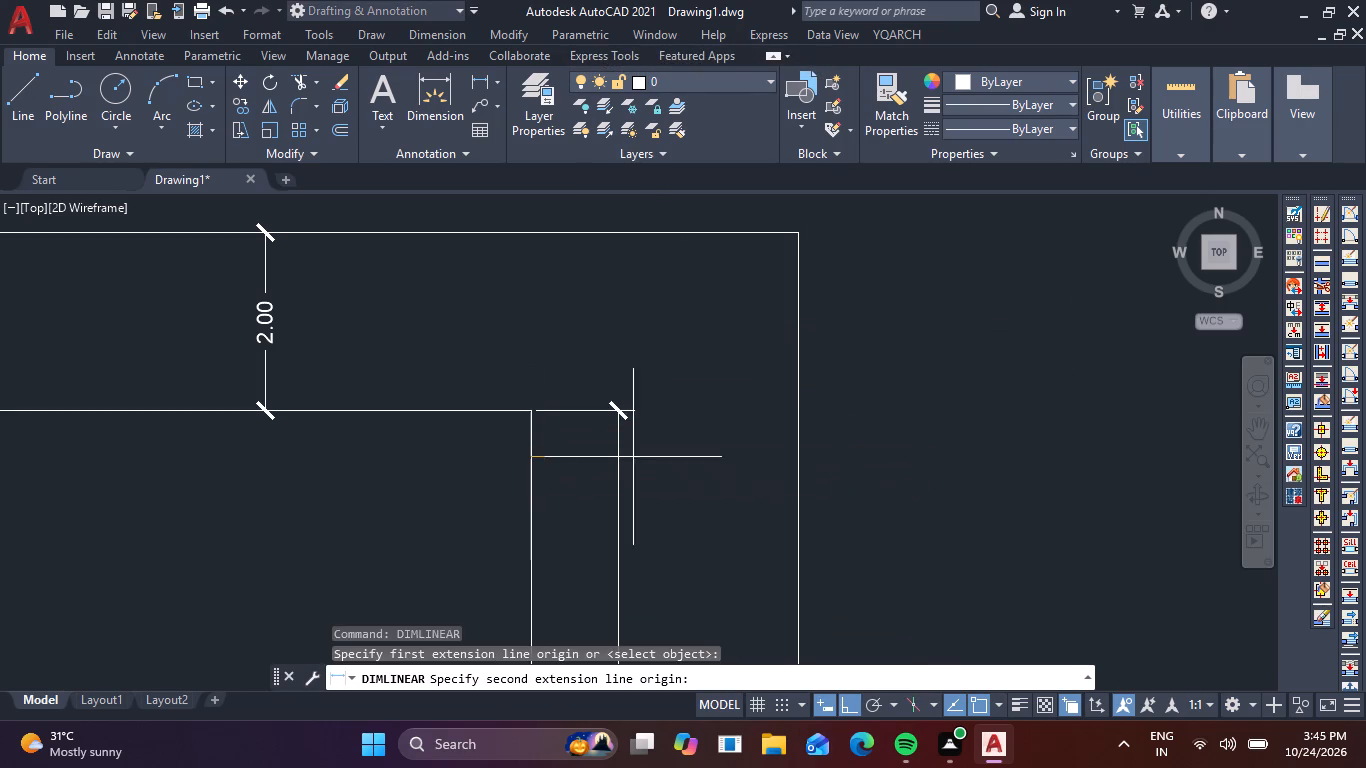
click(796, 455)
click(740, 471)
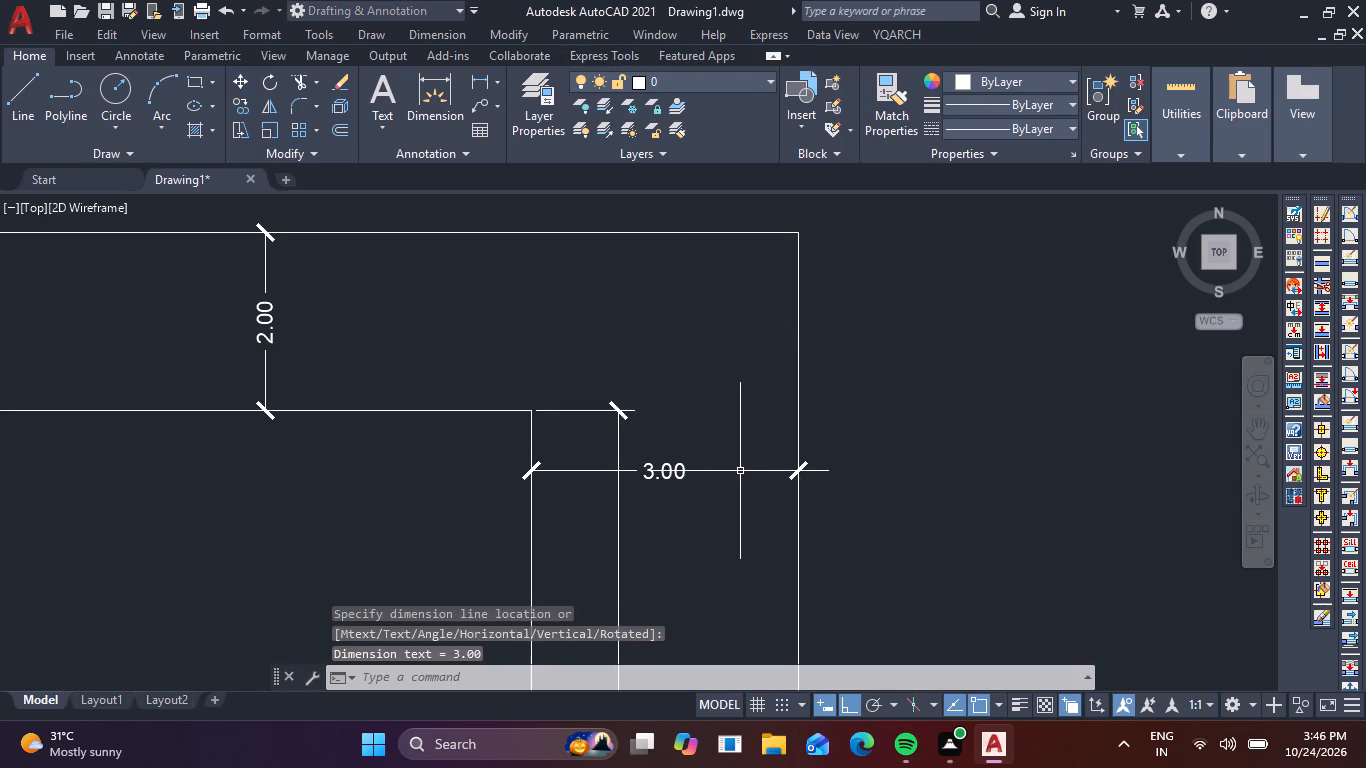
Add a horizontal linear dimension across the outer rectangle's top edge, placed about 1 above it.
right_click(740, 471)
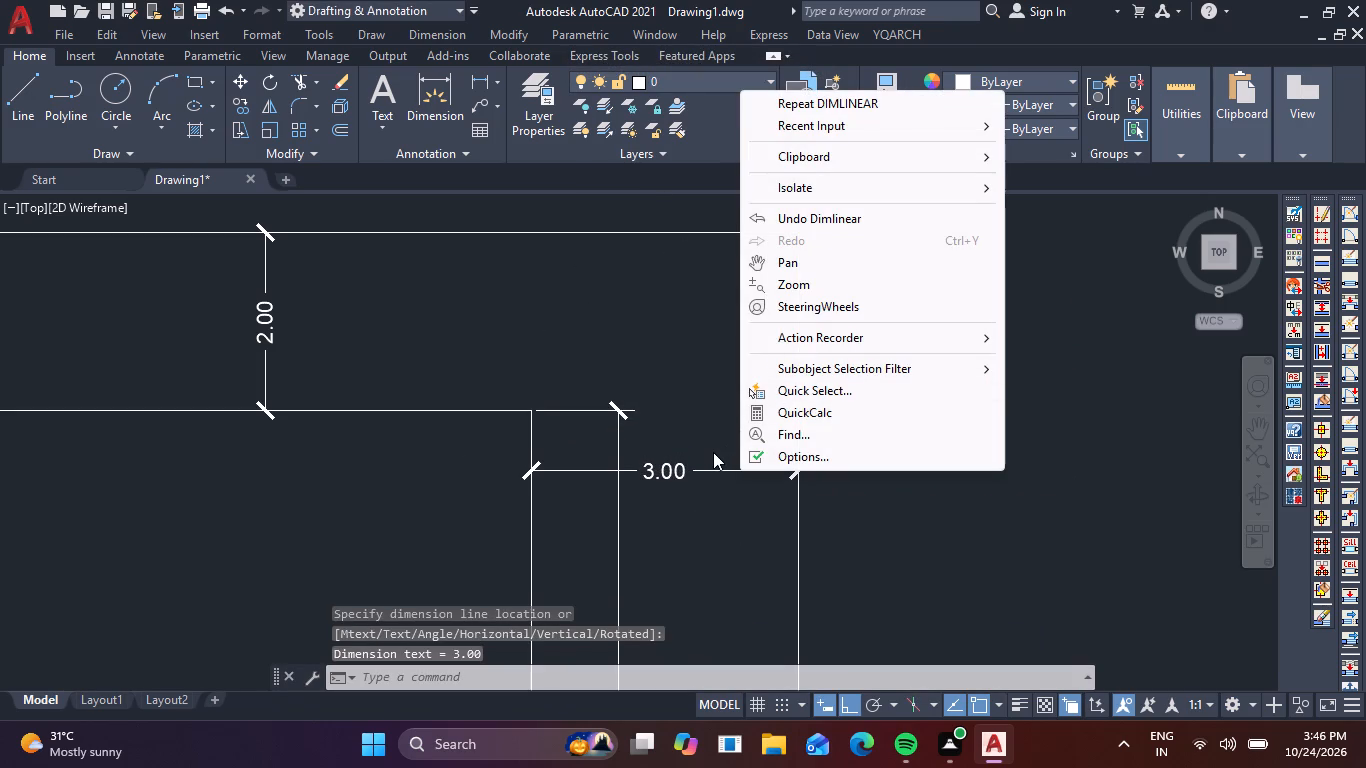
click(821, 108)
scroll(517, 364, down, 1)
middle_drag(513, 387, 844, 513)
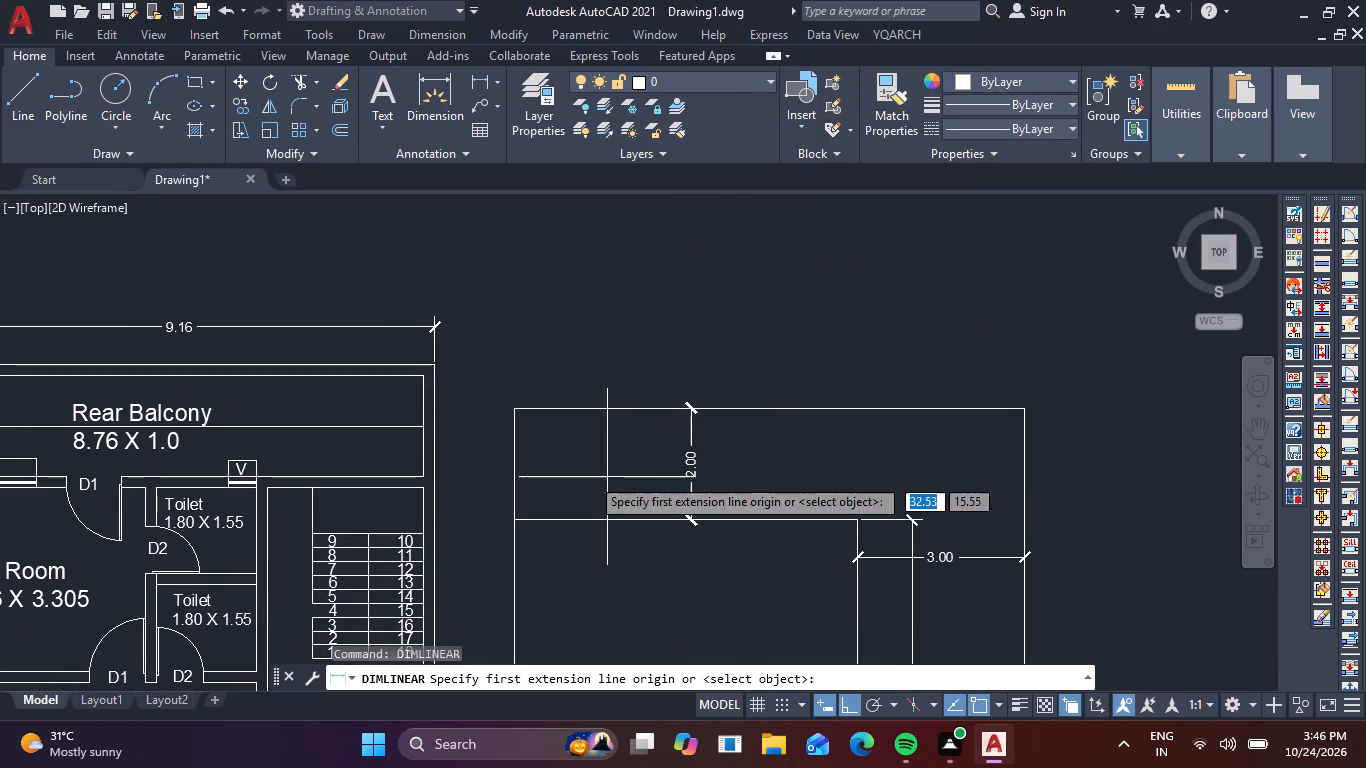
click(512, 410)
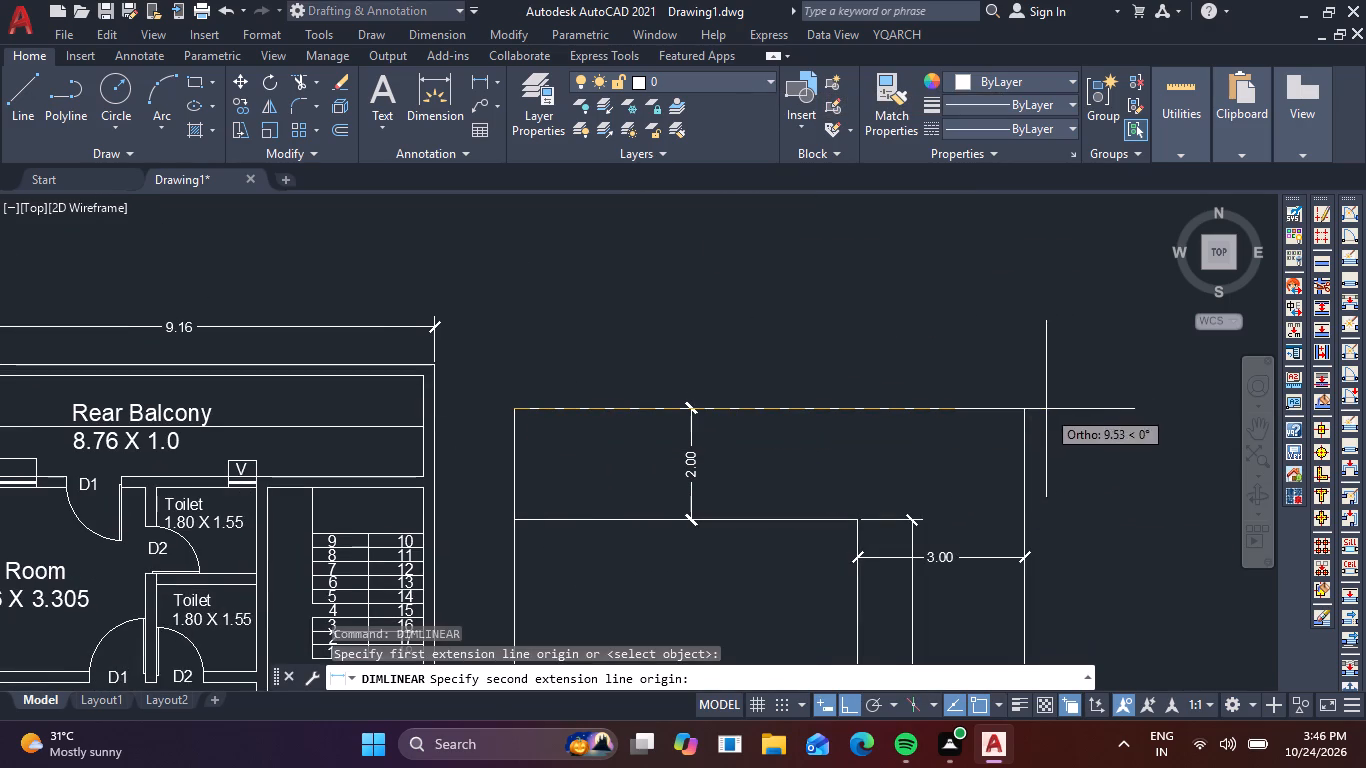
click(1023, 408)
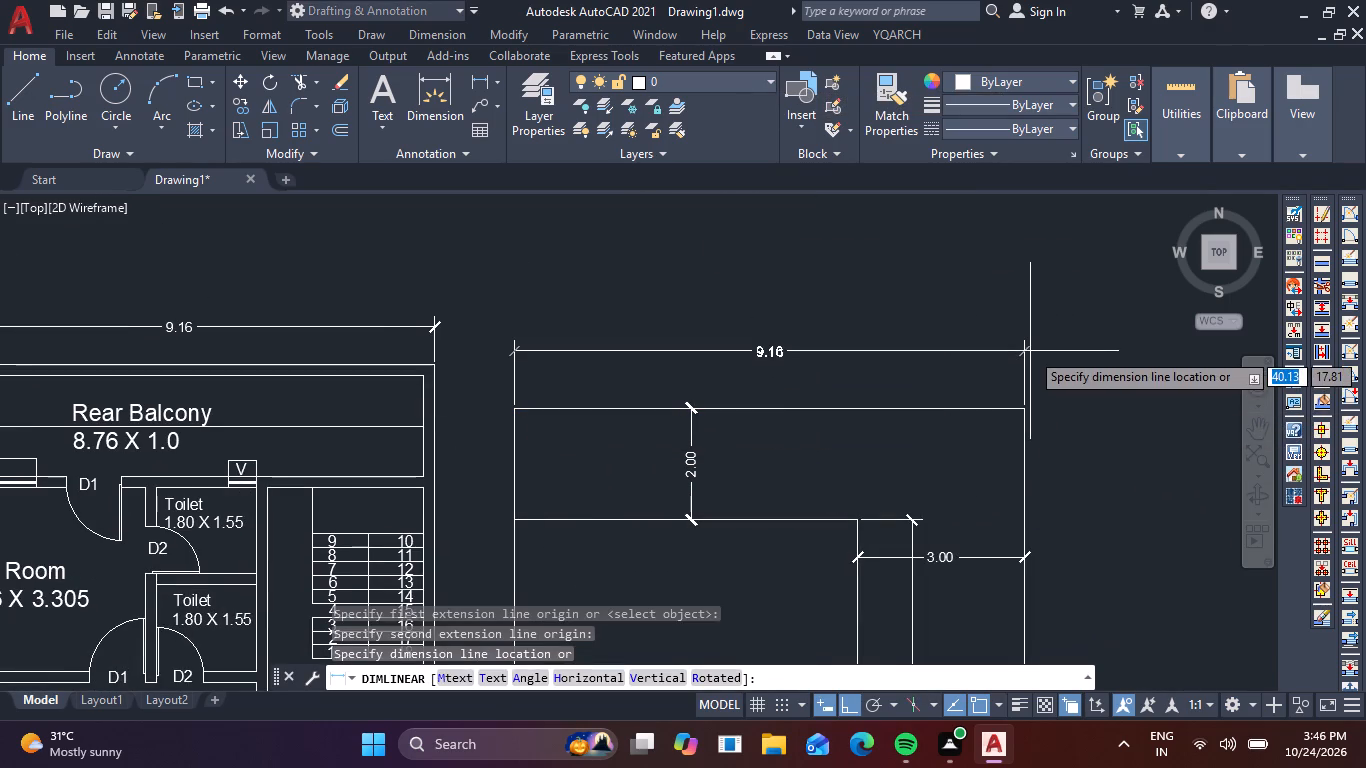
click(1030, 351)
Add a vertical linear dimension along the outer rectangle's full left edge, placed about 0.65 outside it.
scroll(934, 444, down, 1)
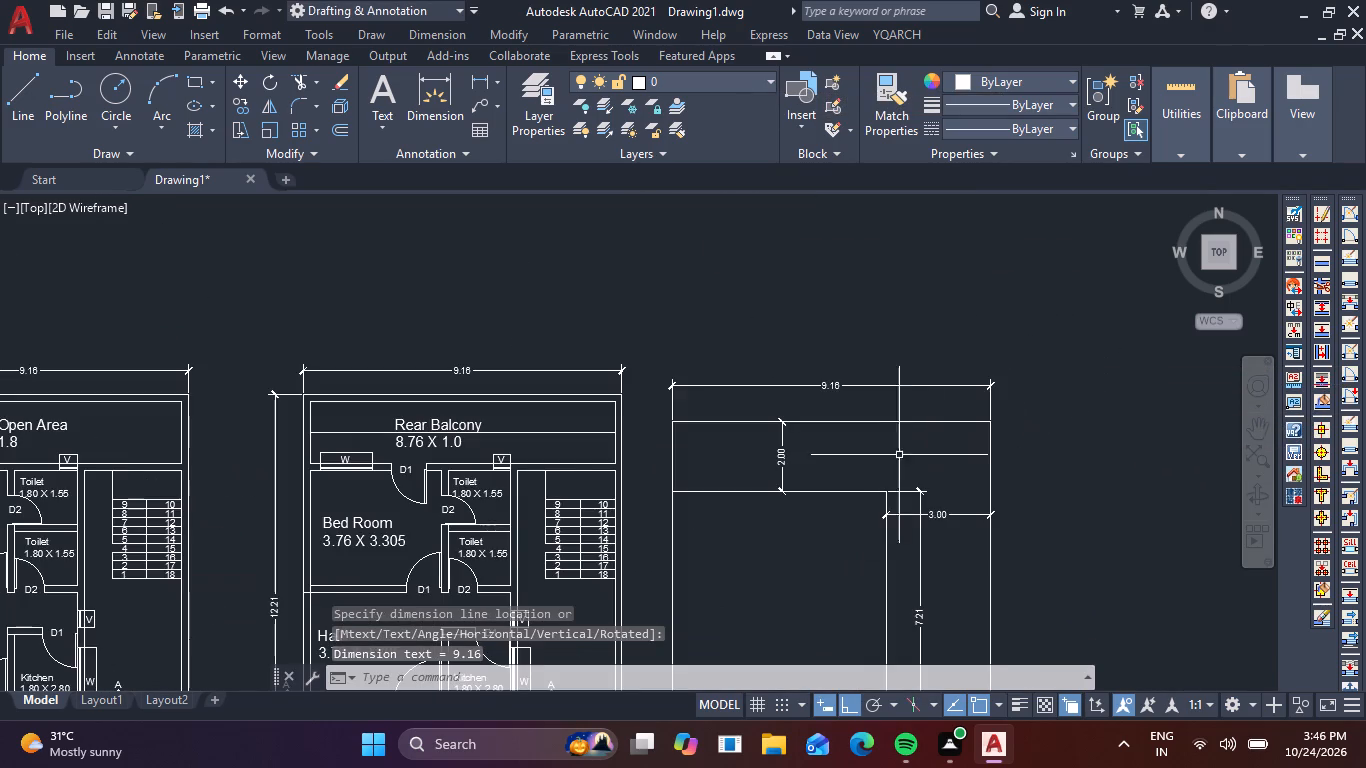
middle_drag(878, 468, 947, 361)
right_click(953, 305)
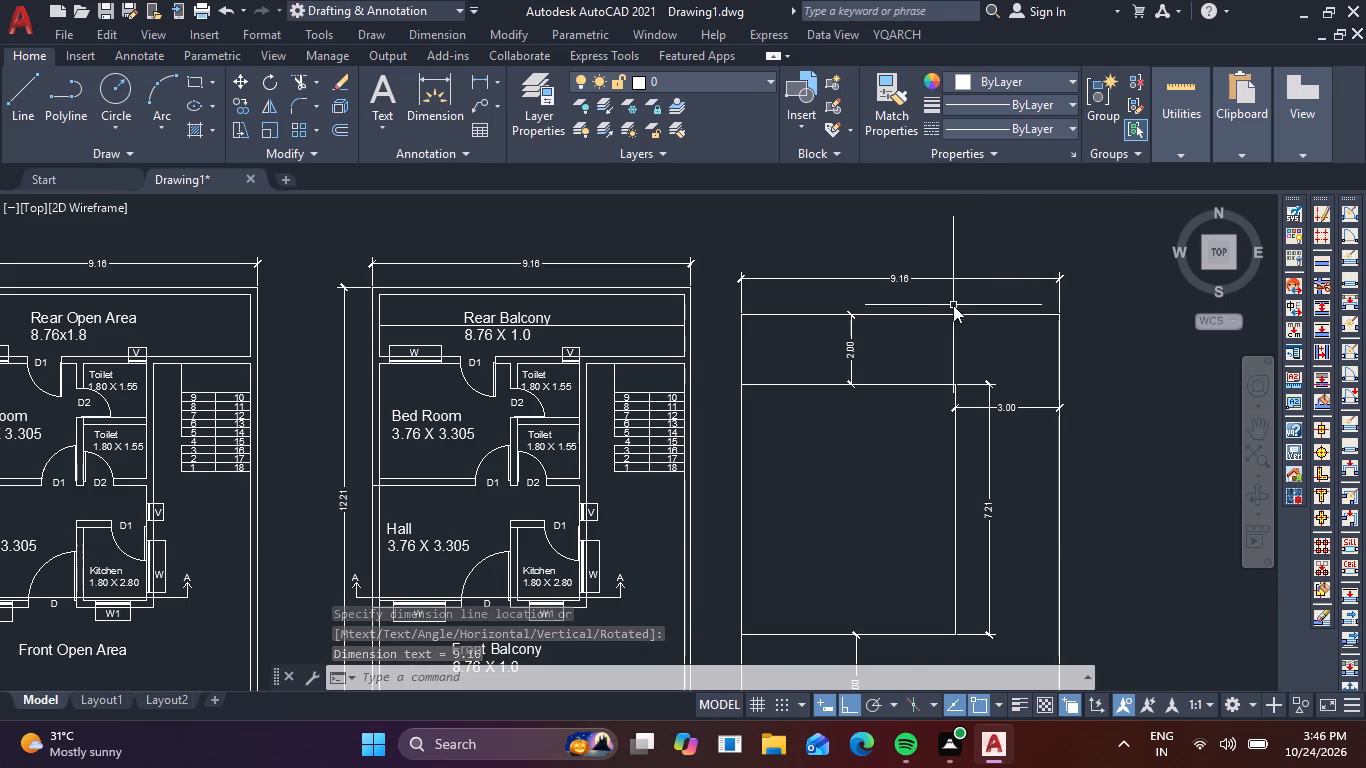
click(1020, 317)
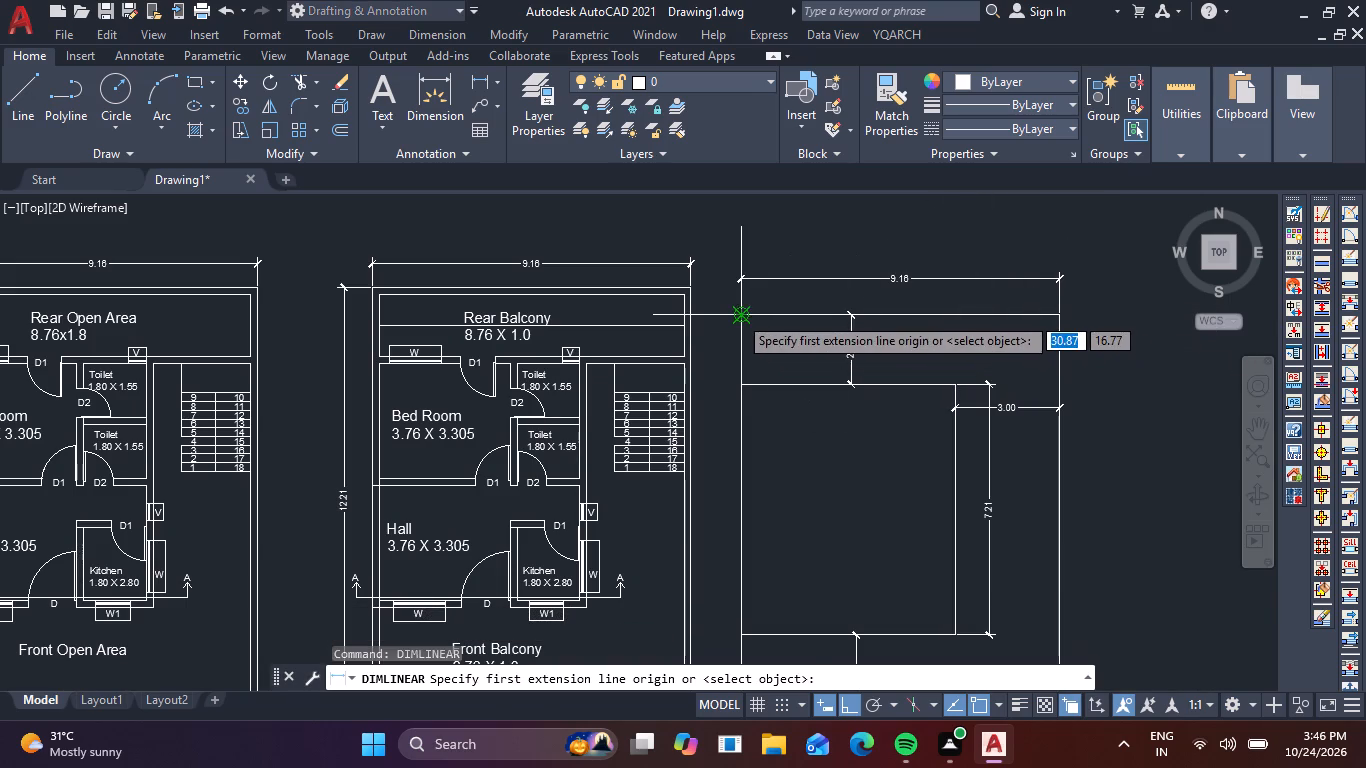
click(738, 315)
middle_drag(755, 522, 758, 351)
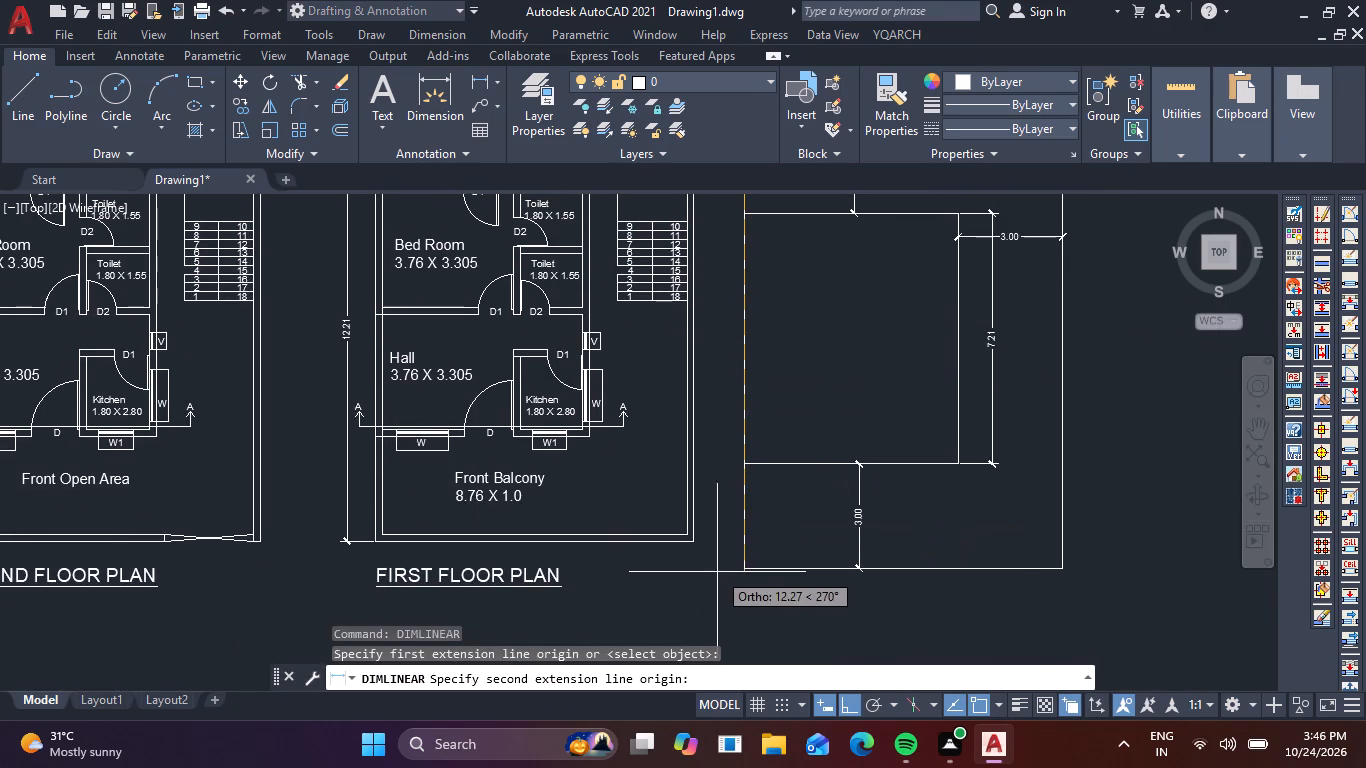
click(749, 567)
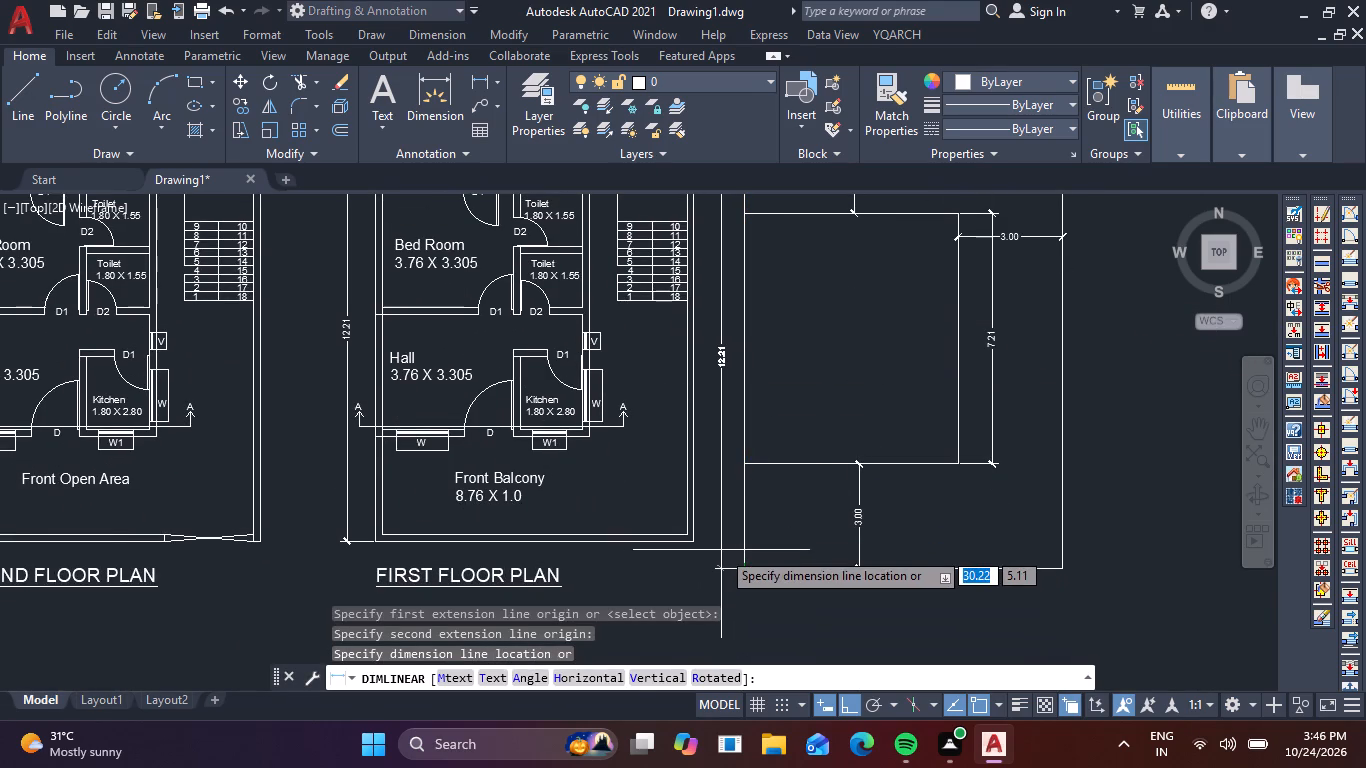
click(721, 552)
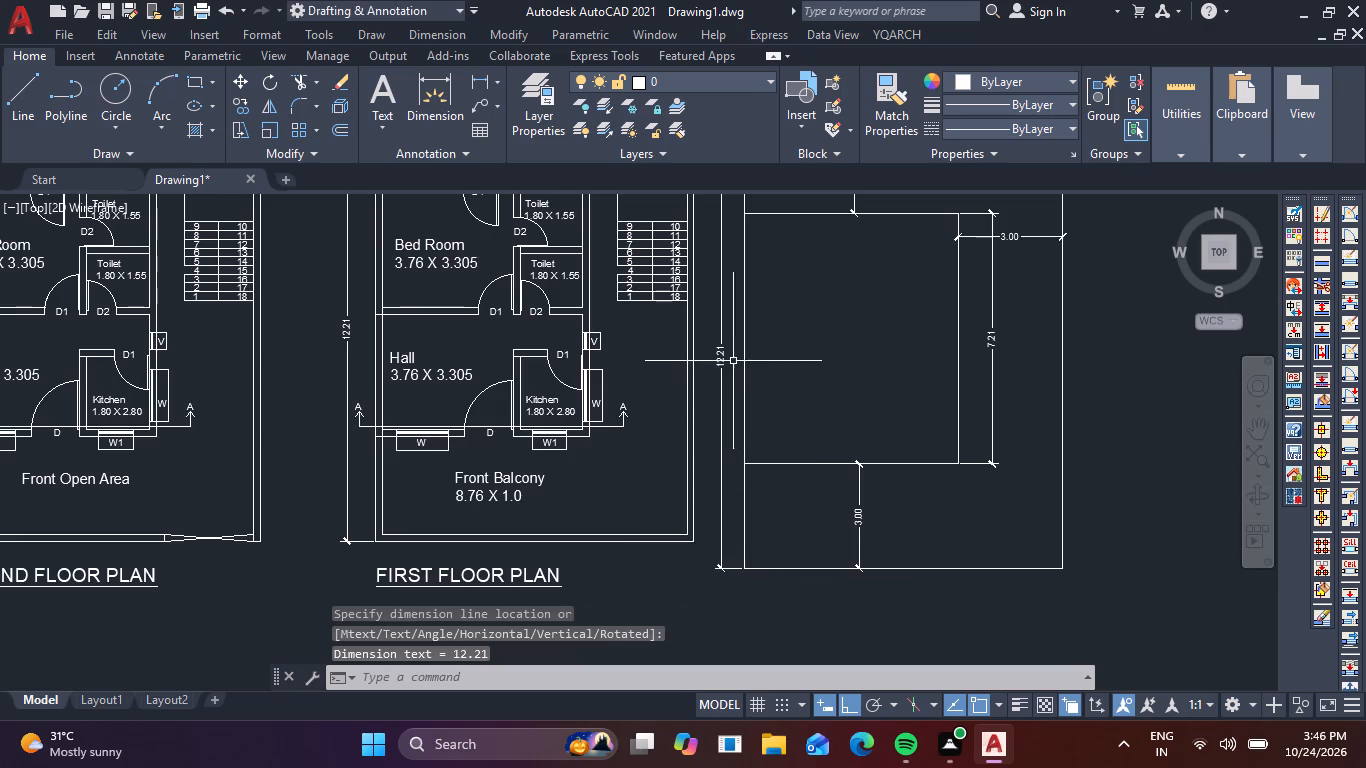
Move the whole third plan with its dimensions straight up by about 1.45.
scroll(731, 358, up, 2)
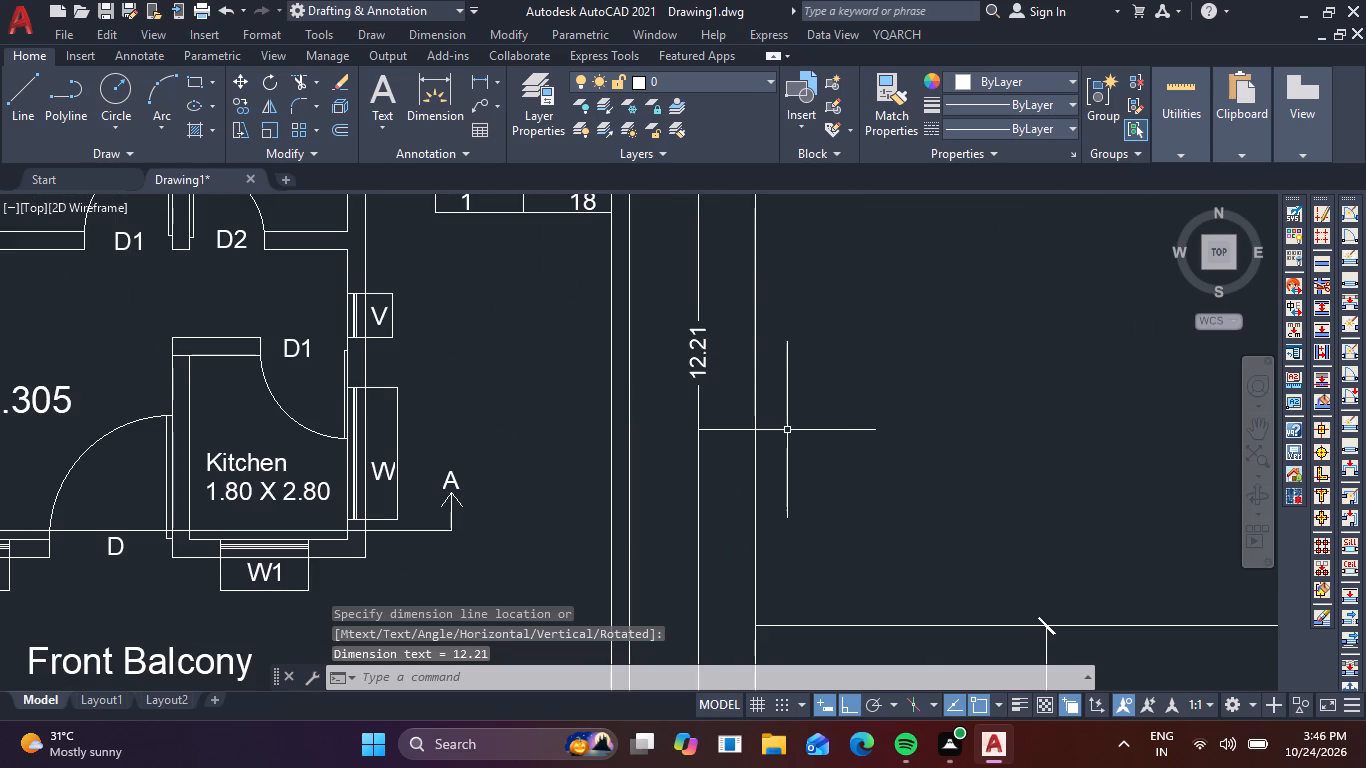
scroll(787, 430, down, 2)
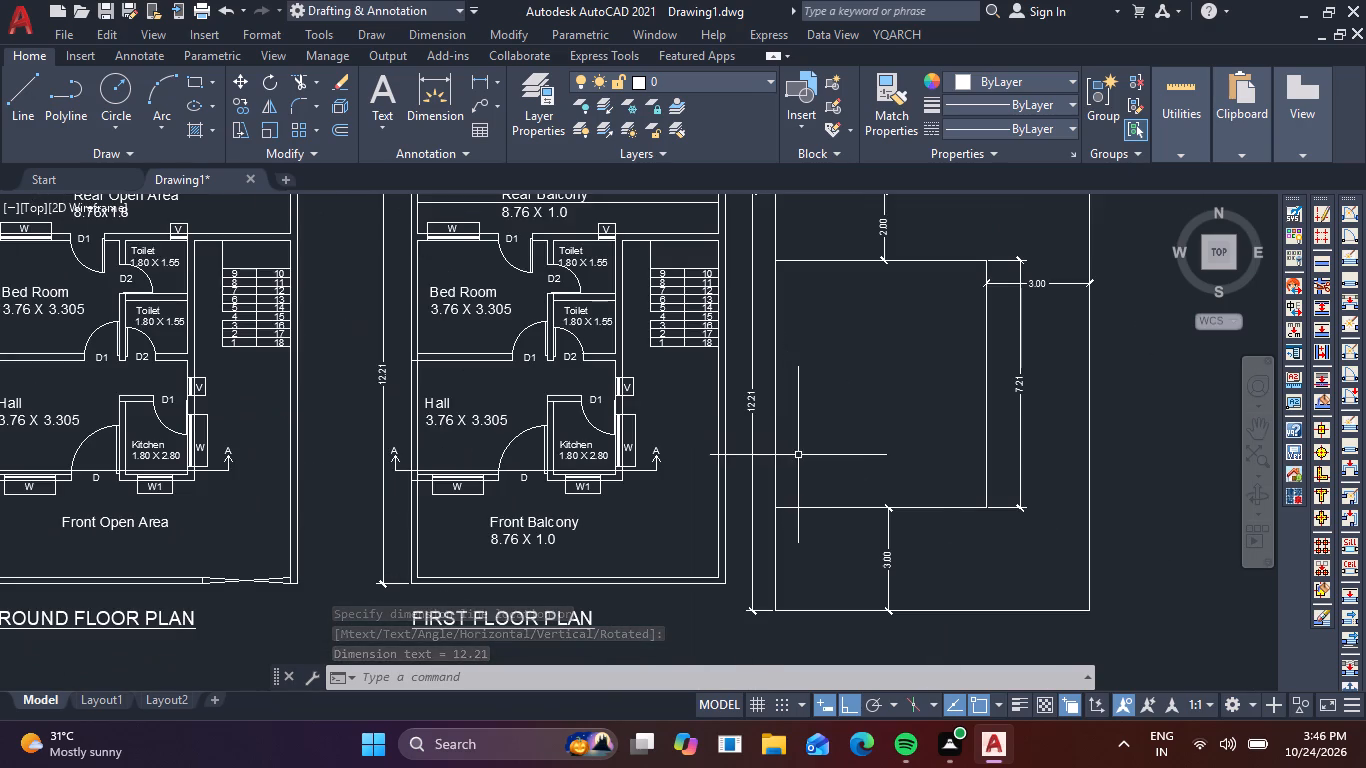
scroll(811, 473, down, 2)
scroll(833, 502, up, 1)
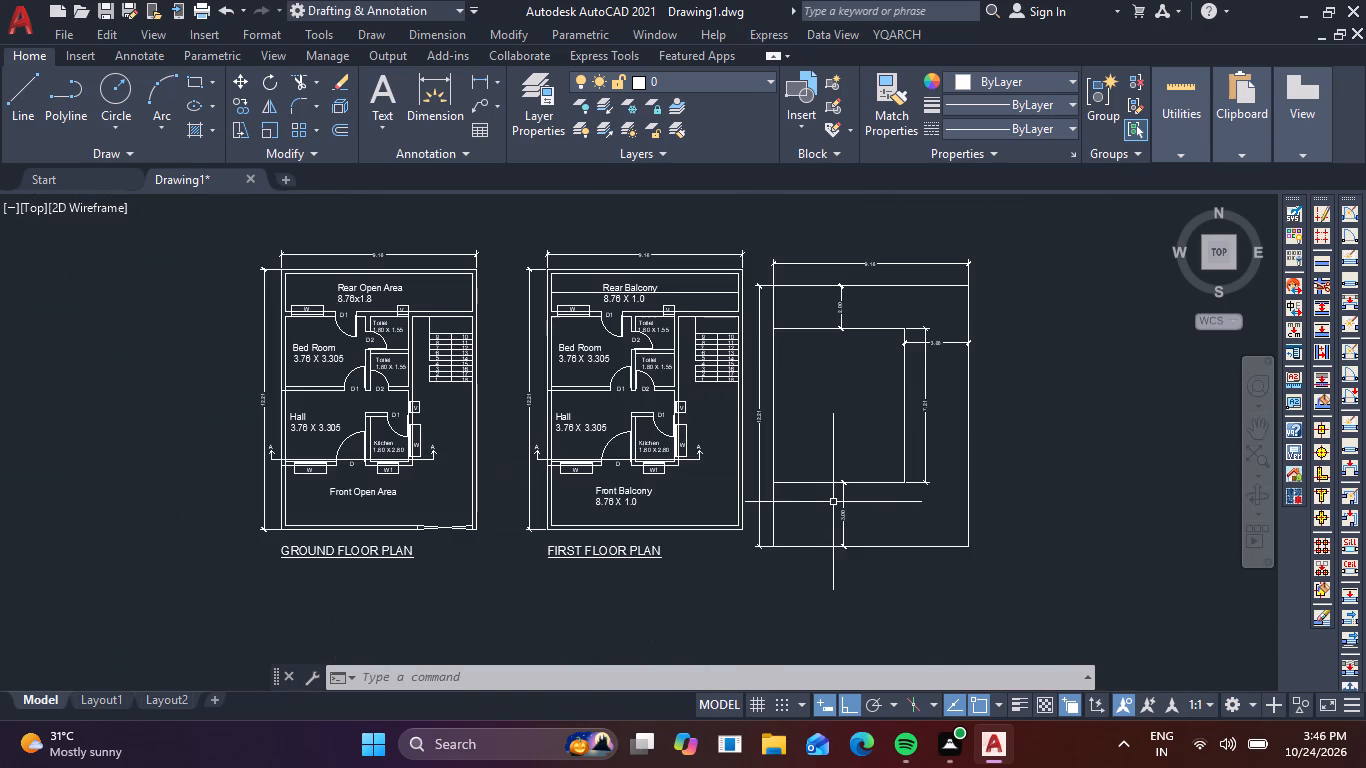
click(754, 249)
click(1018, 578)
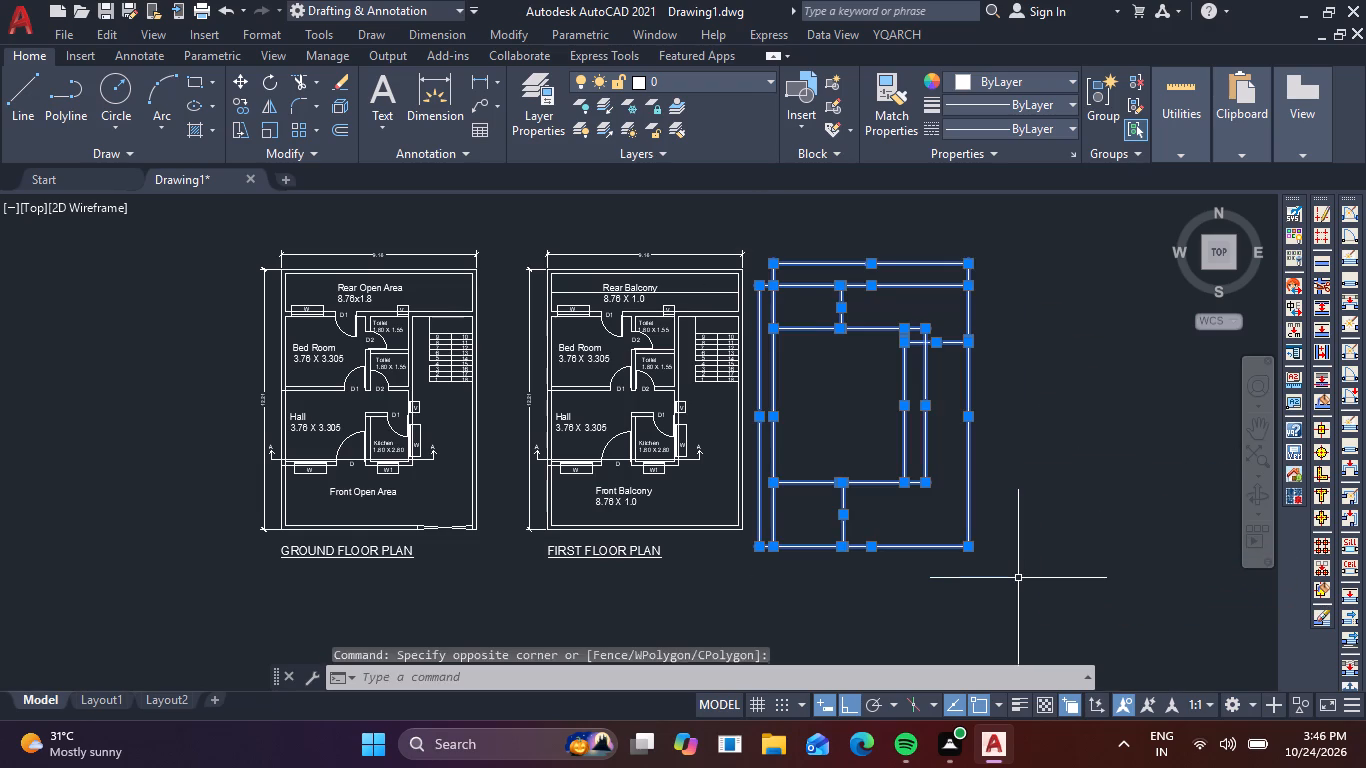
right_click(1014, 578)
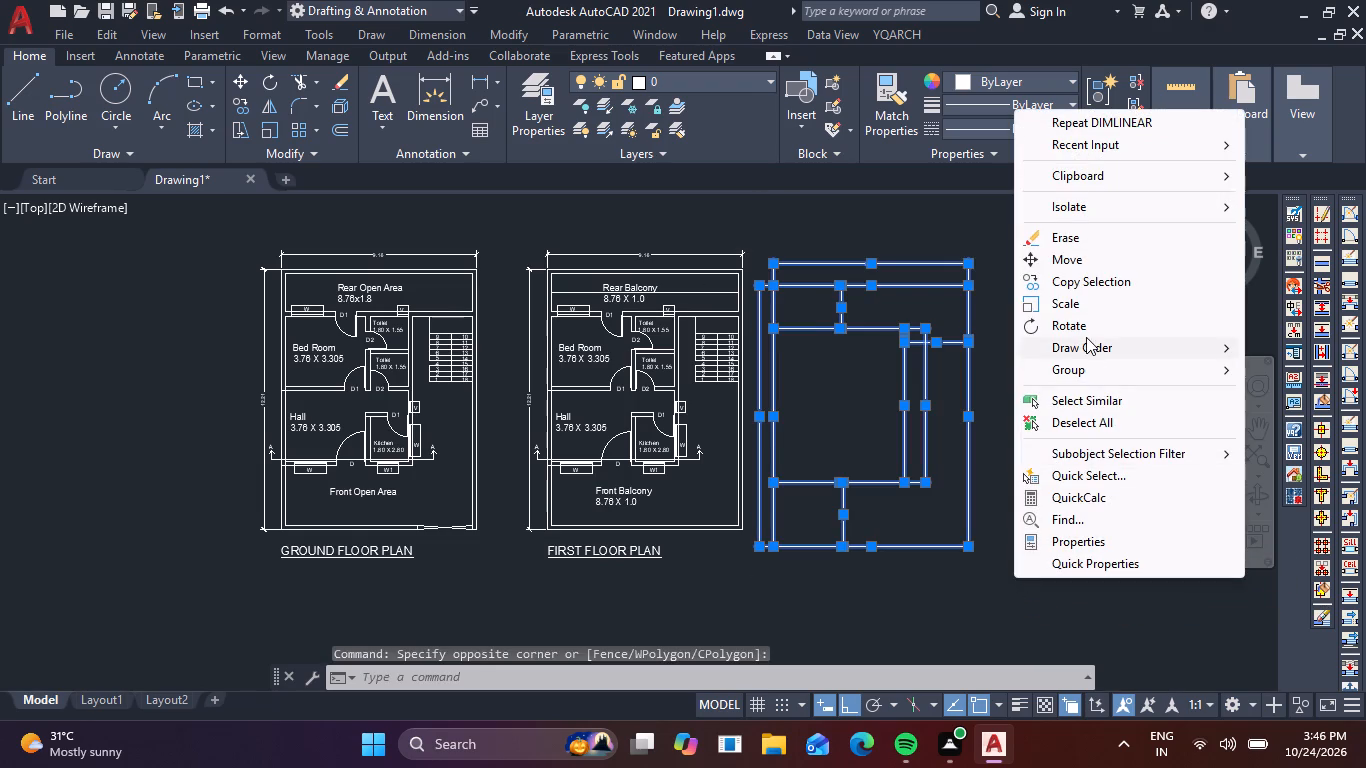
click(1071, 257)
click(893, 380)
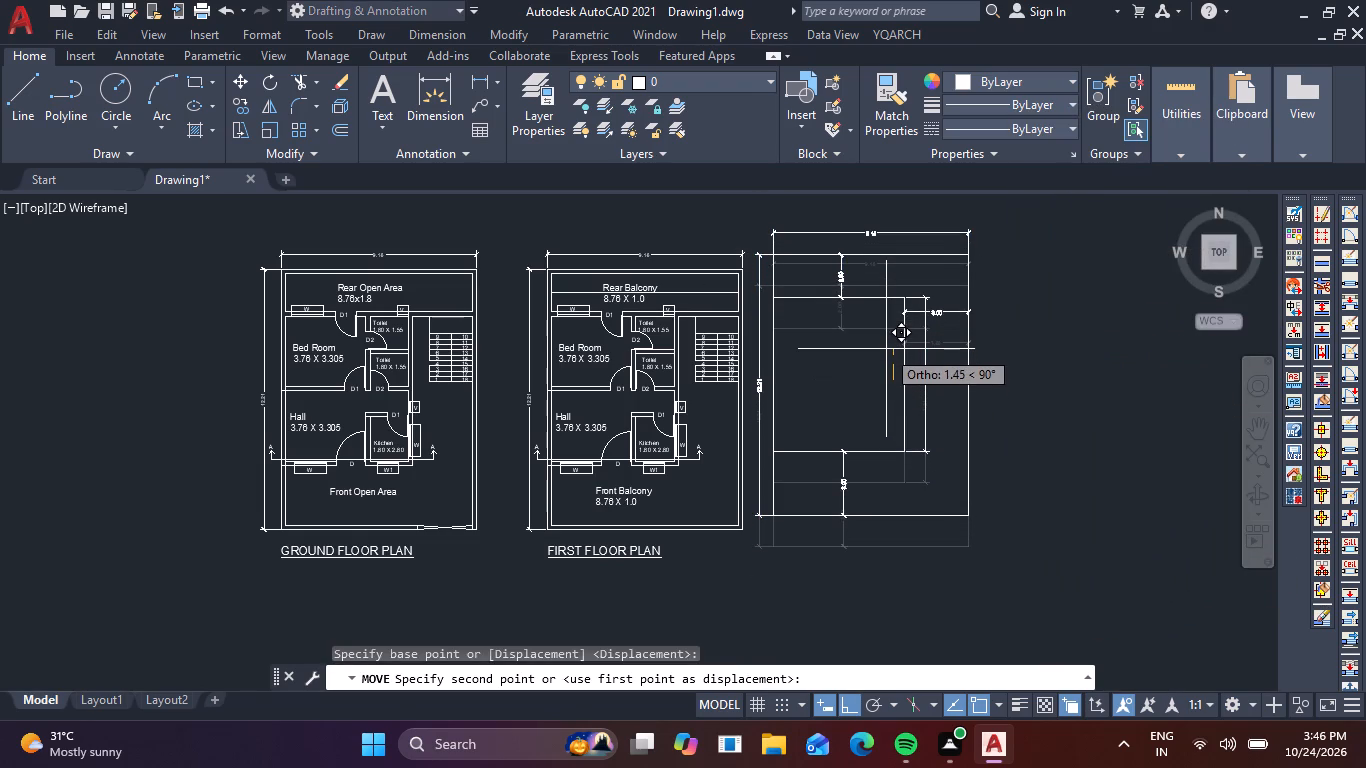
click(886, 349)
Copy the FIRST FLOOR PLAN title about 11.59 horizontally so the copy sits beneath the third plan.
click(653, 555)
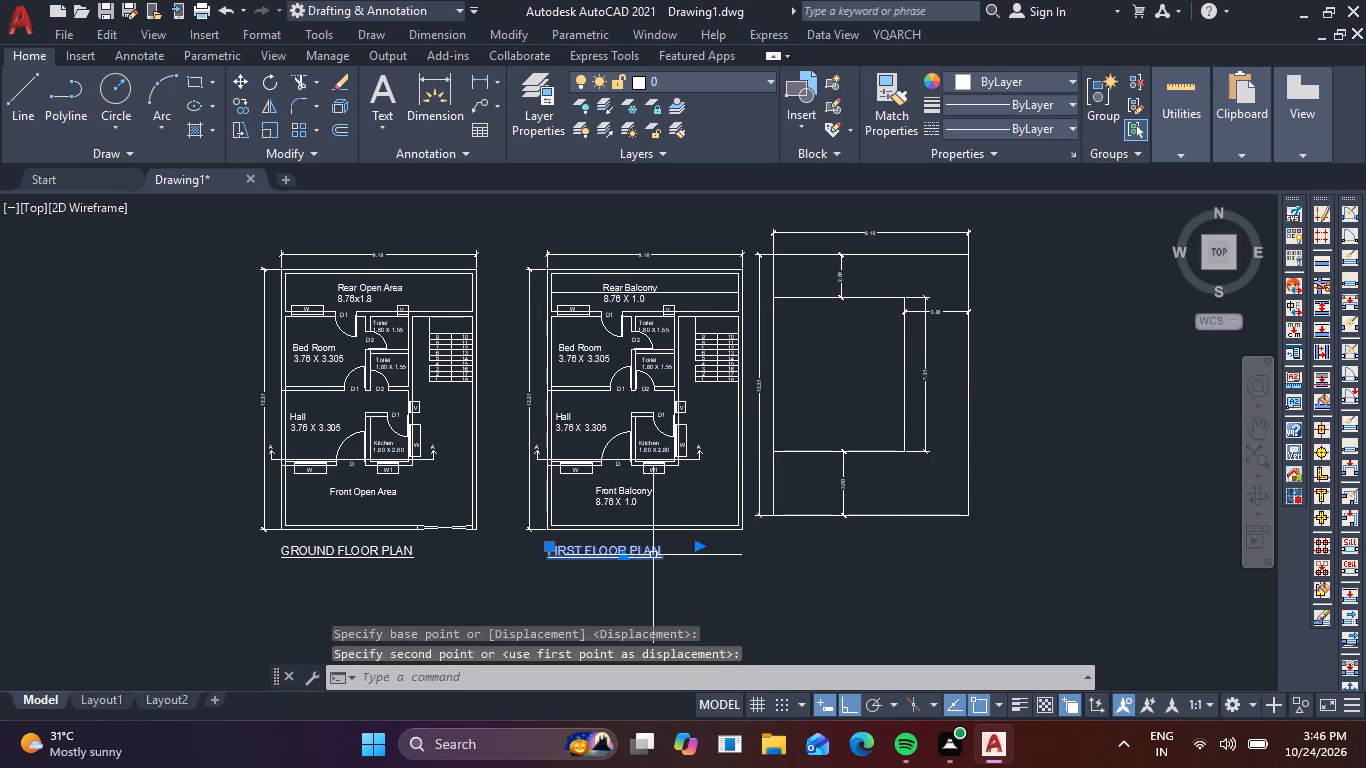
right_click(653, 555)
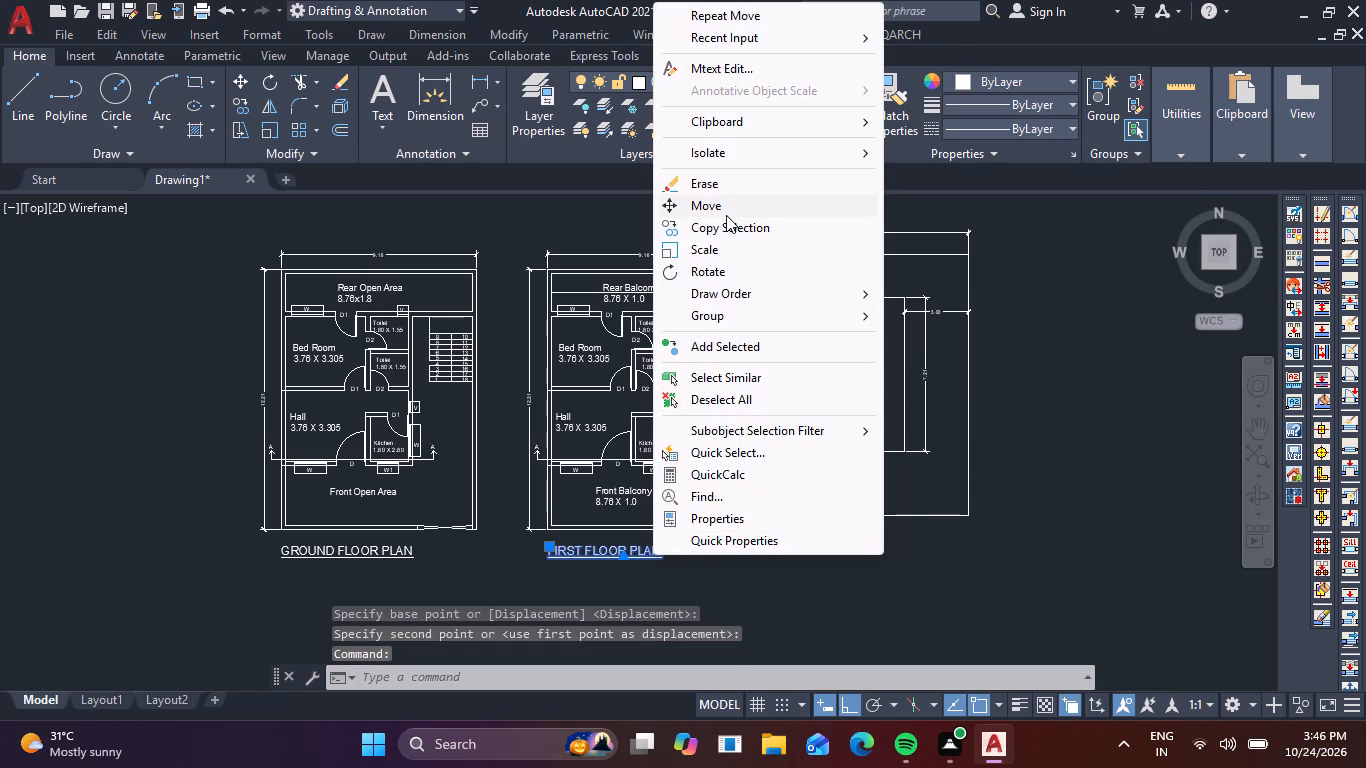
click(728, 222)
click(603, 553)
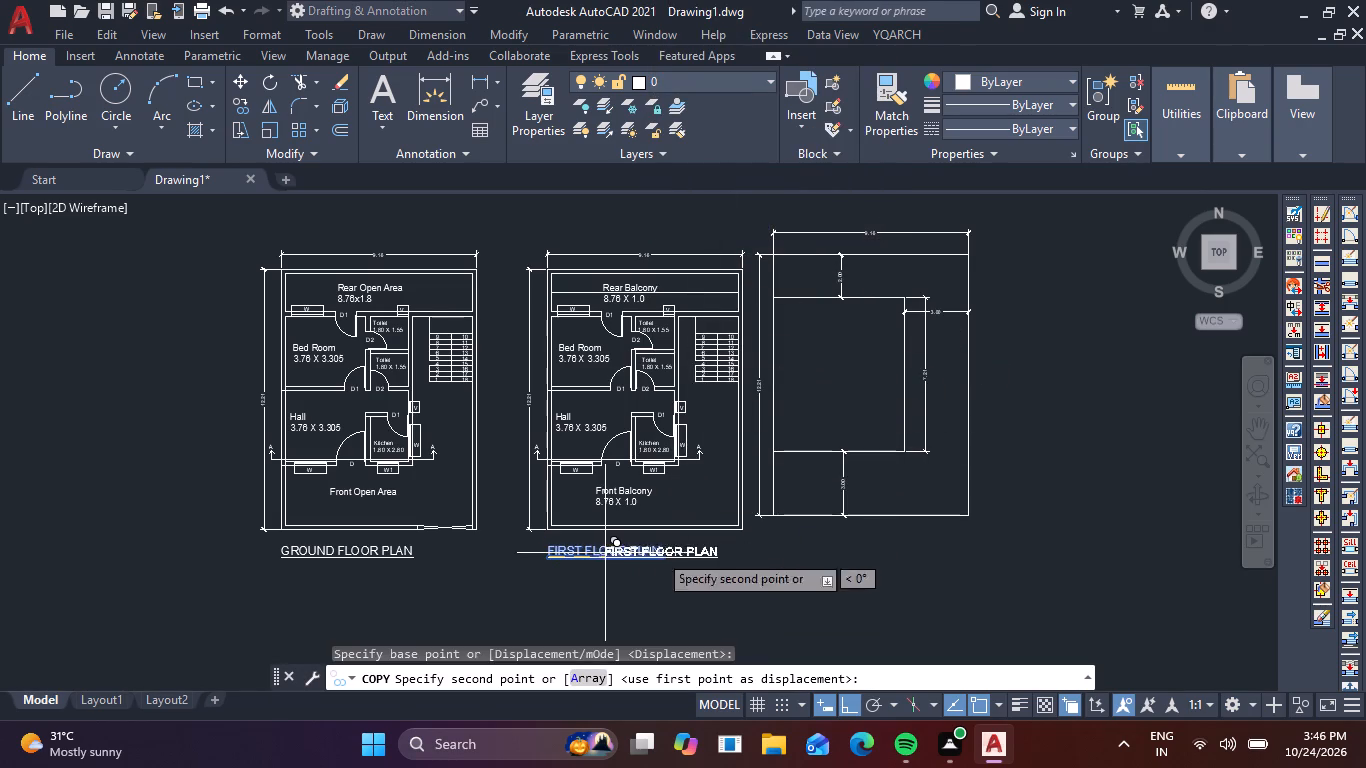
click(796, 555)
right_click(796, 555)
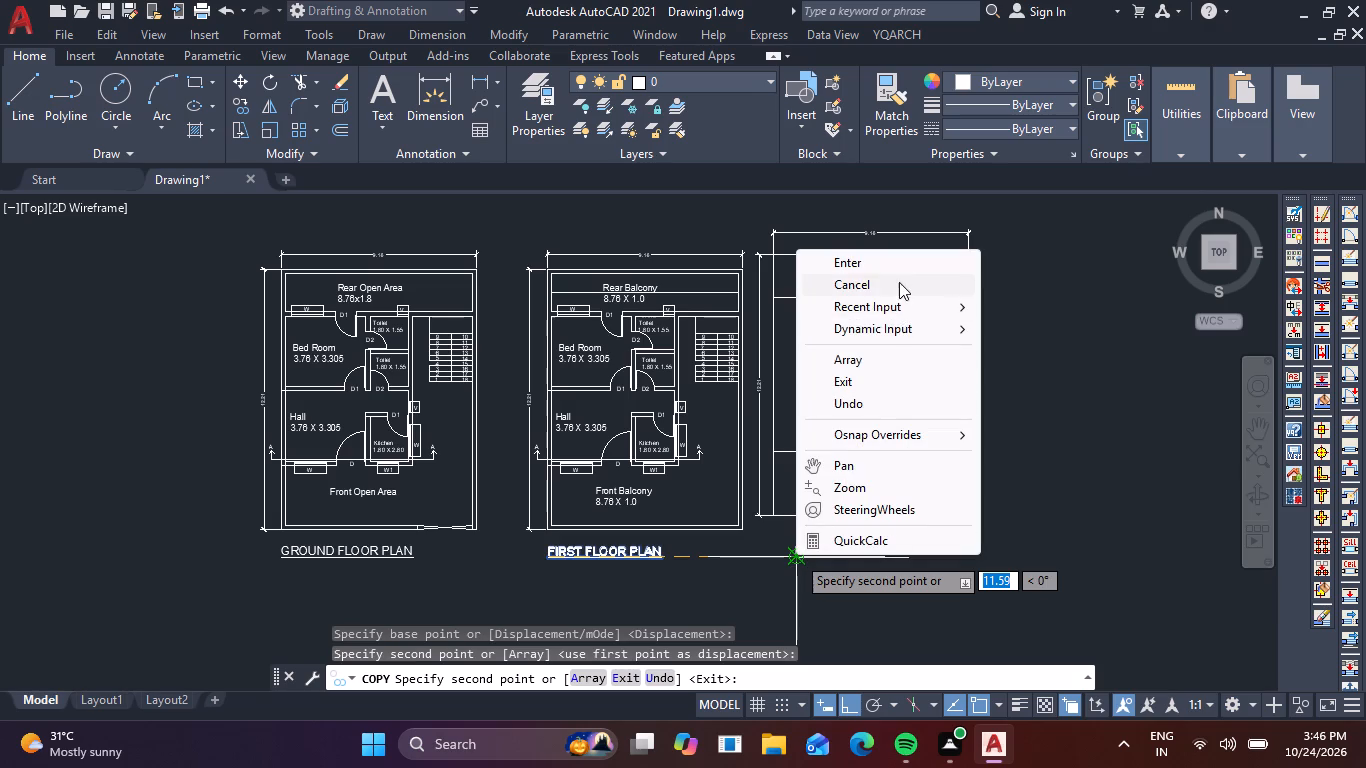
click(899, 282)
Change the copied FIRST FLOOR PLAN title beneath the third plan to read SITE PLAN.
double_click(902, 547)
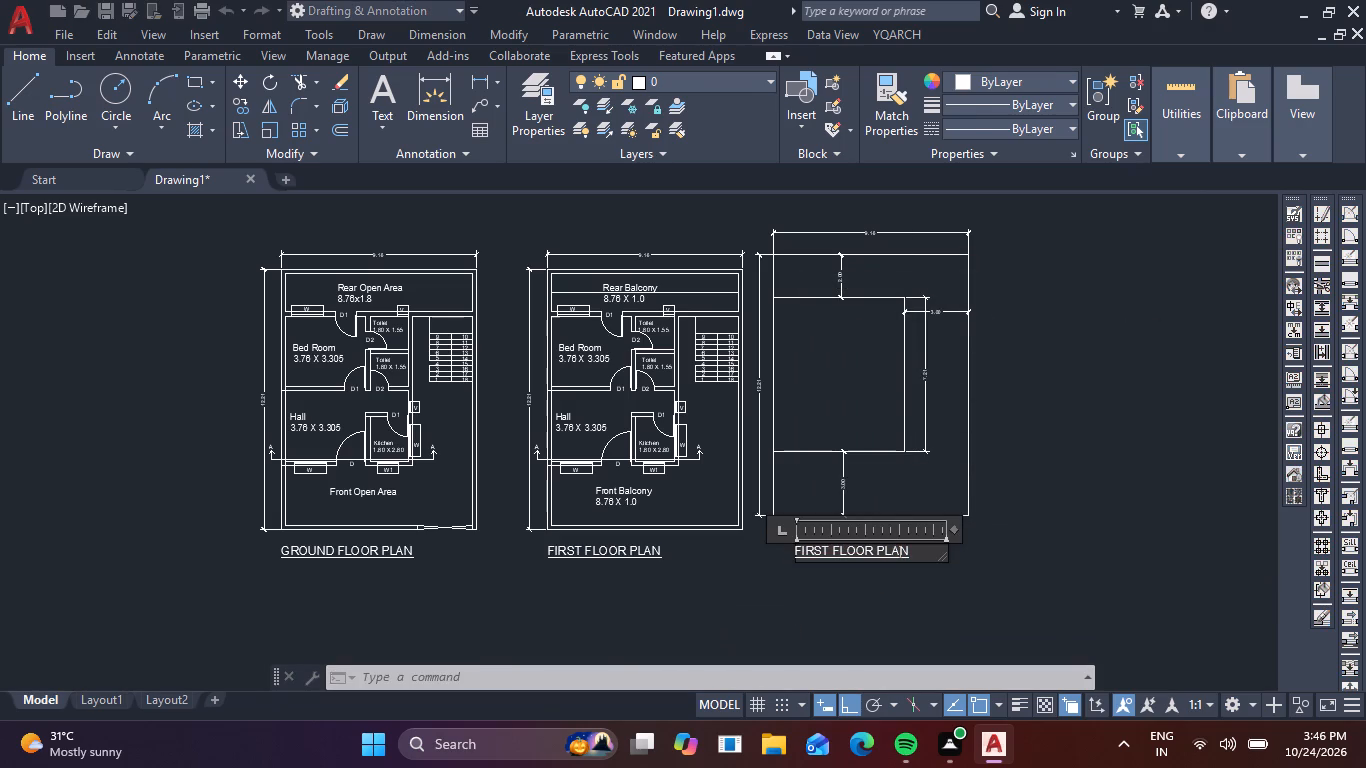
click(926, 560)
click(921, 550)
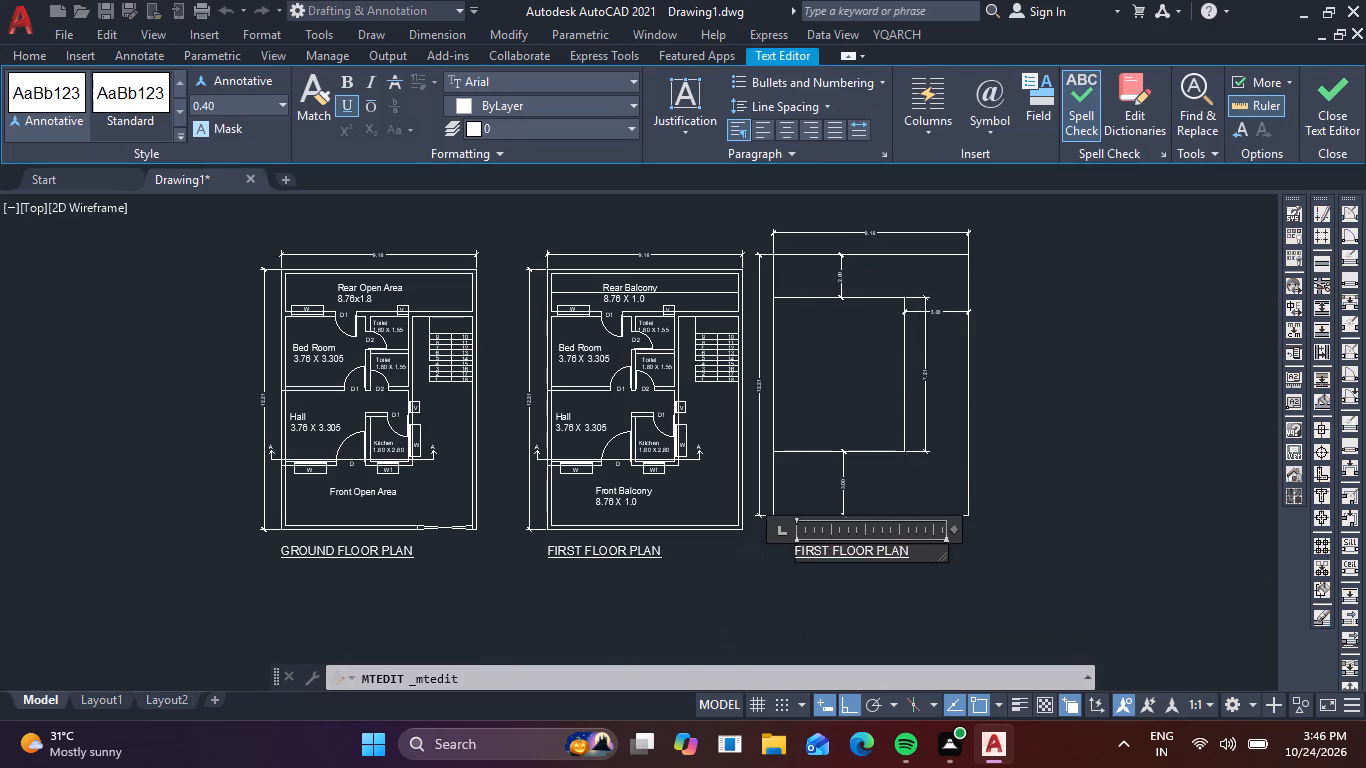
drag(921, 550, 615, 560)
key(BackSpace)
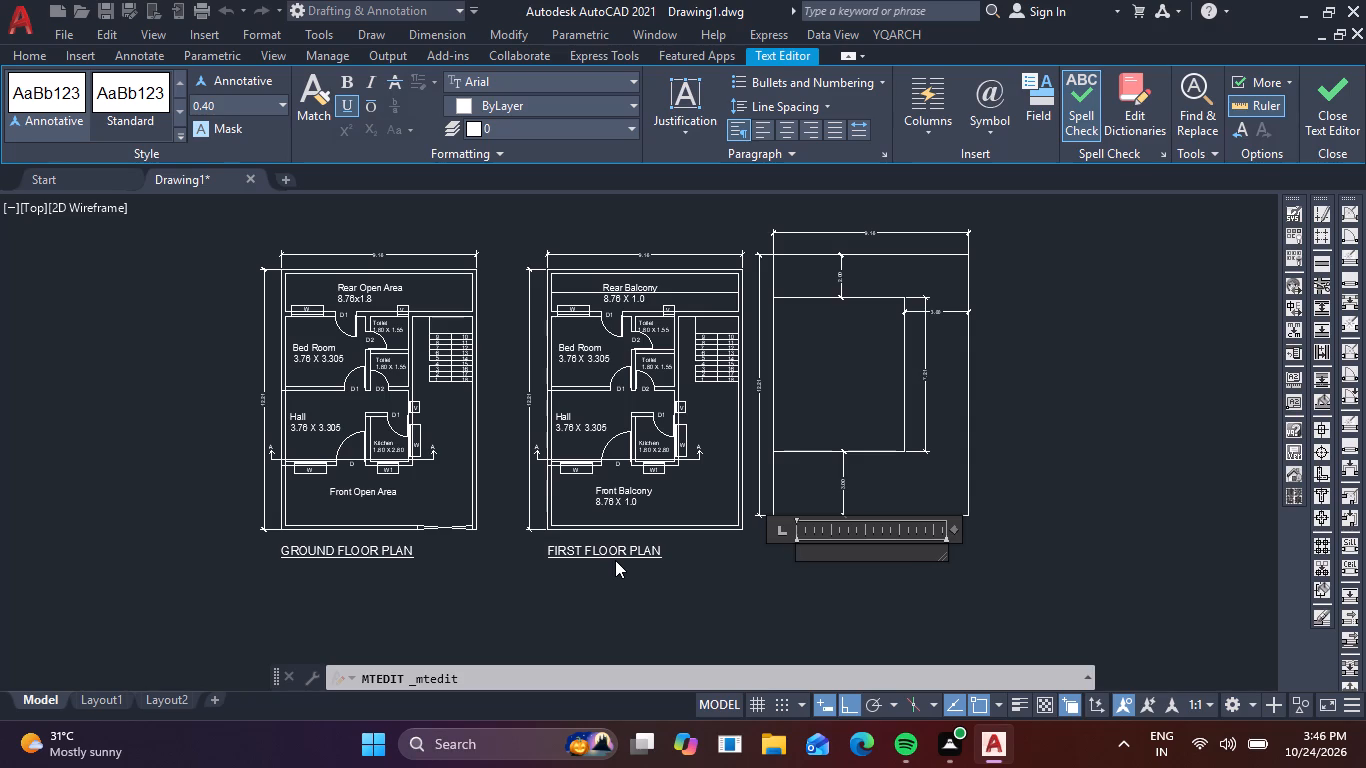
text(SITE)
key(space)
text(PLAN)
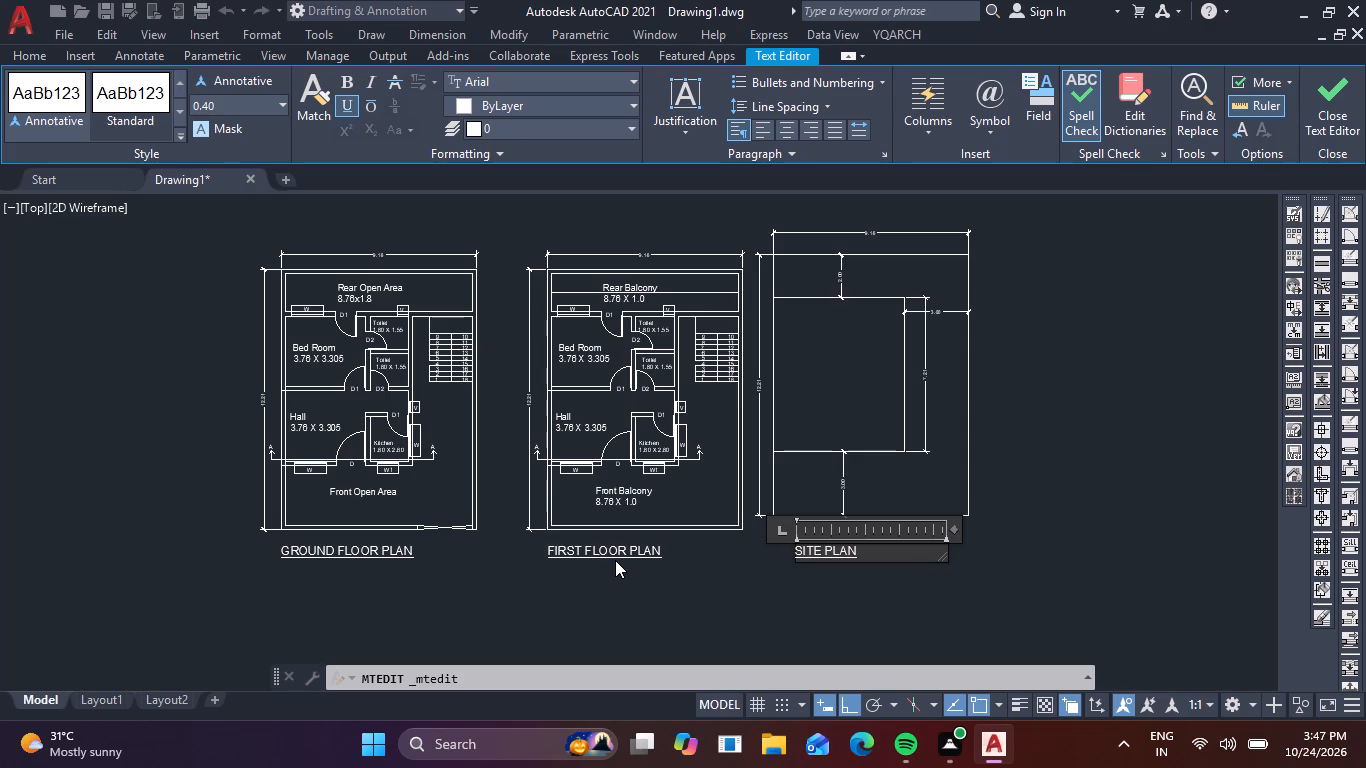
click(769, 618)
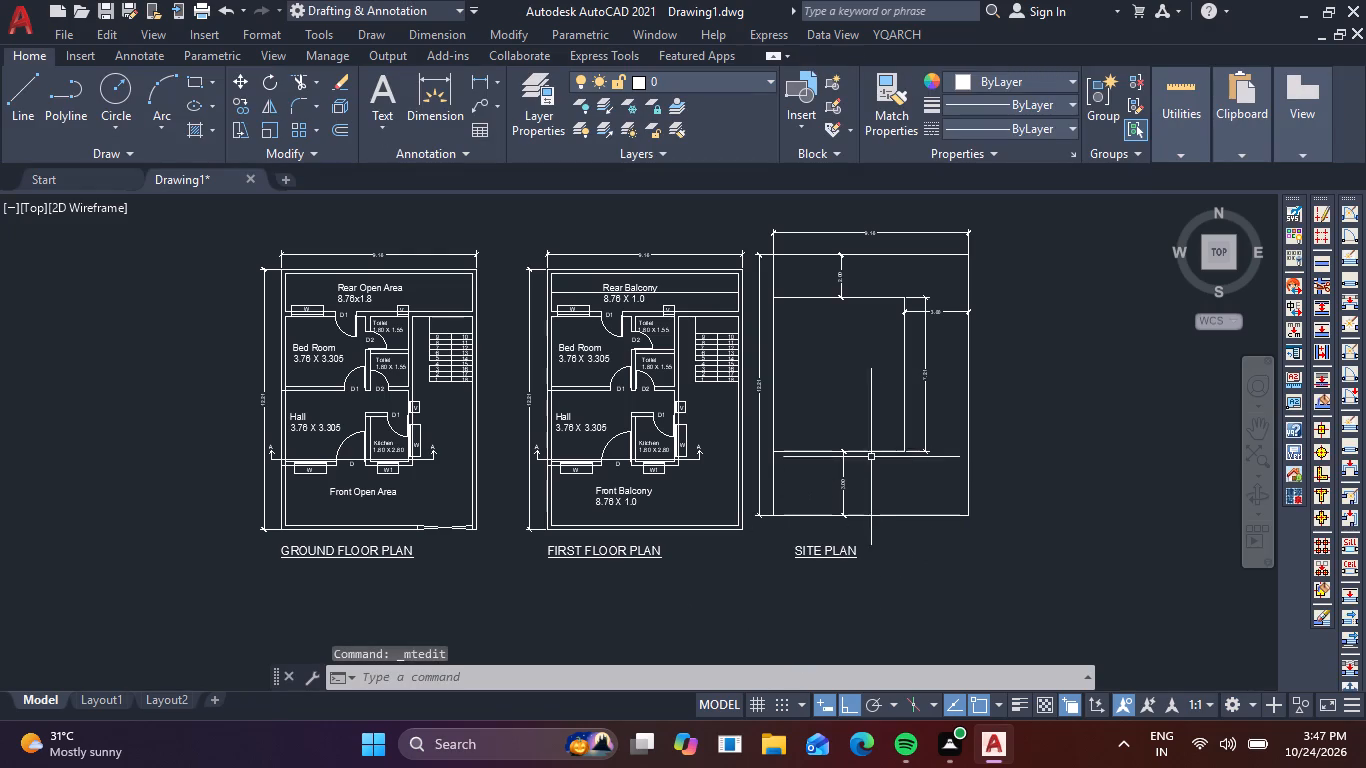
Draw a small label rectangle about 3.2 by 2.5 near the middle of the site plan's inner rectangle.
click(189, 77)
scroll(660, 277, up, 1)
middle_drag(930, 391, 751, 329)
scroll(724, 329, up, 1)
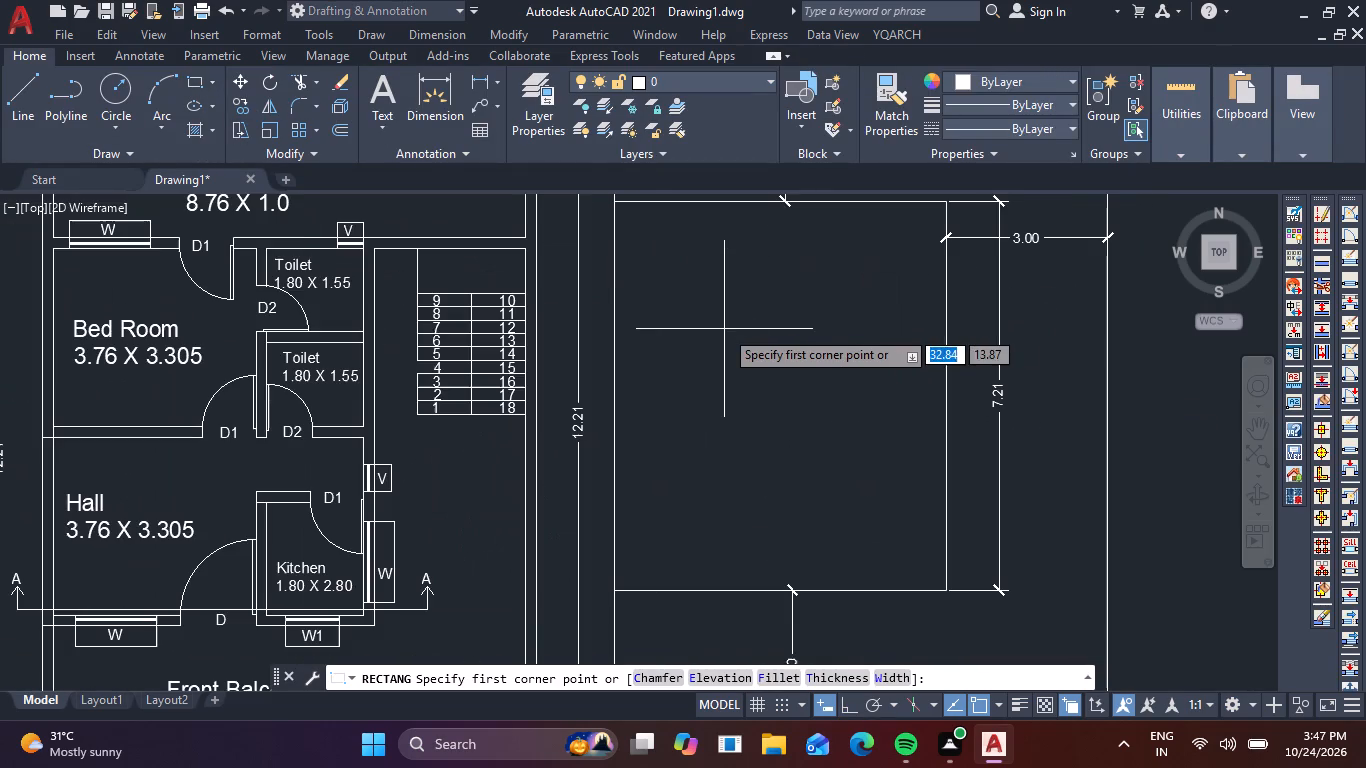
click(692, 316)
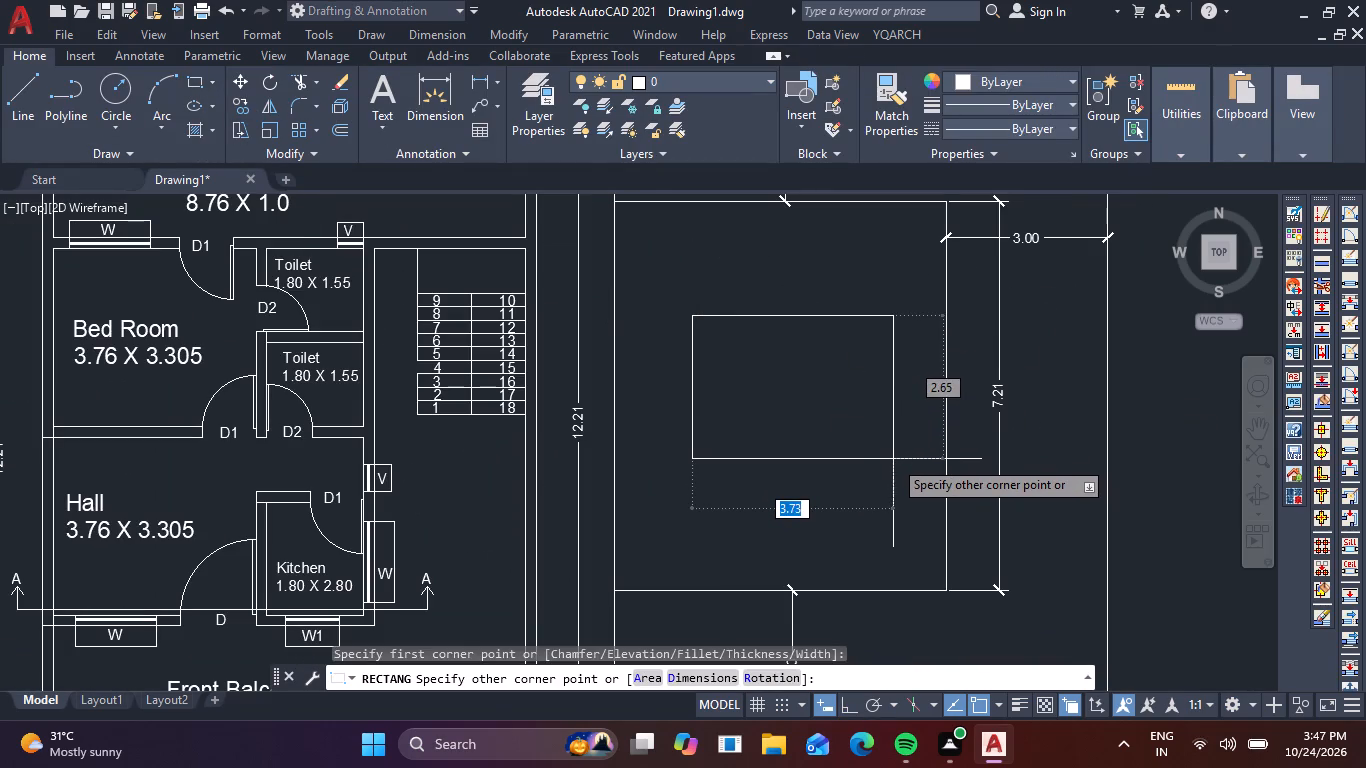
click(864, 452)
Copy the SITE PLAN title about 8.6 upward into the small label rectangle, with Ortho off.
scroll(757, 476, down, 2)
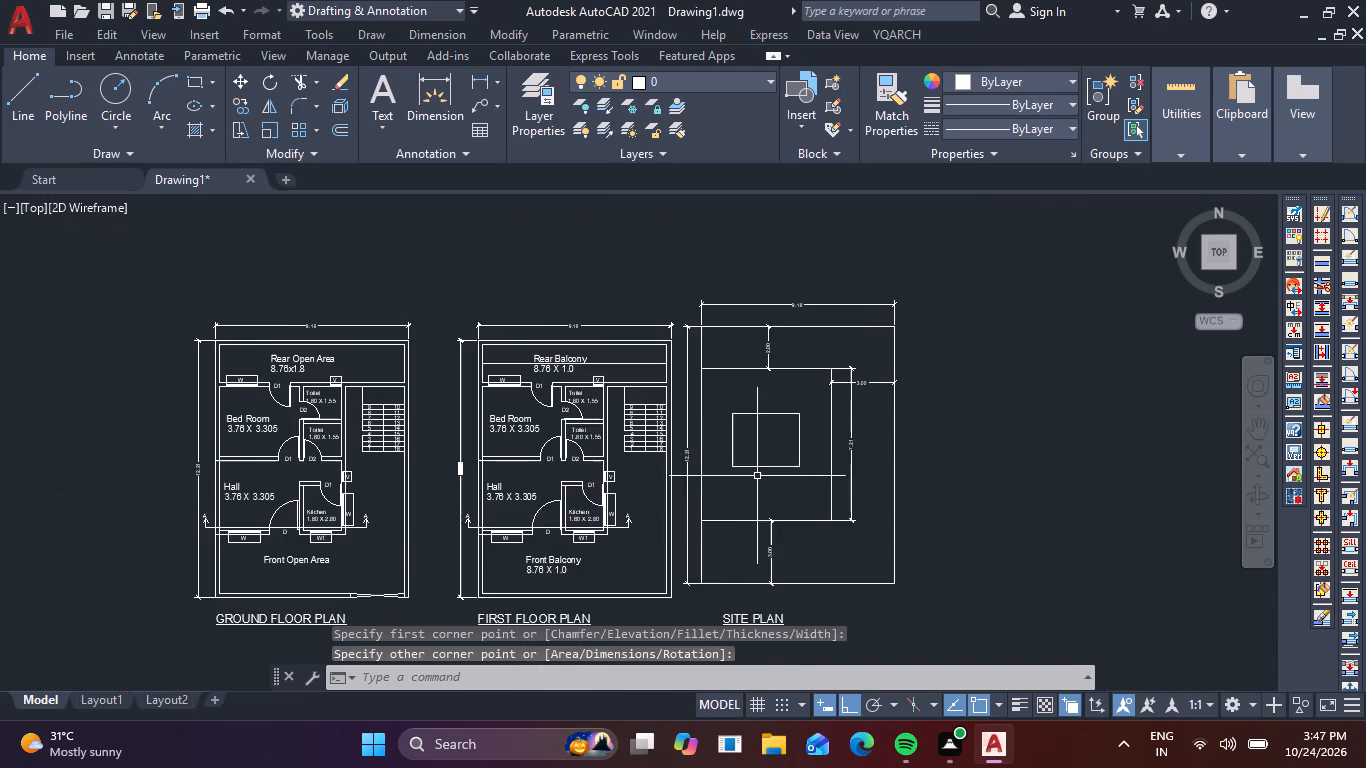
middle_drag(770, 486, 772, 437)
click(749, 574)
right_click(749, 574)
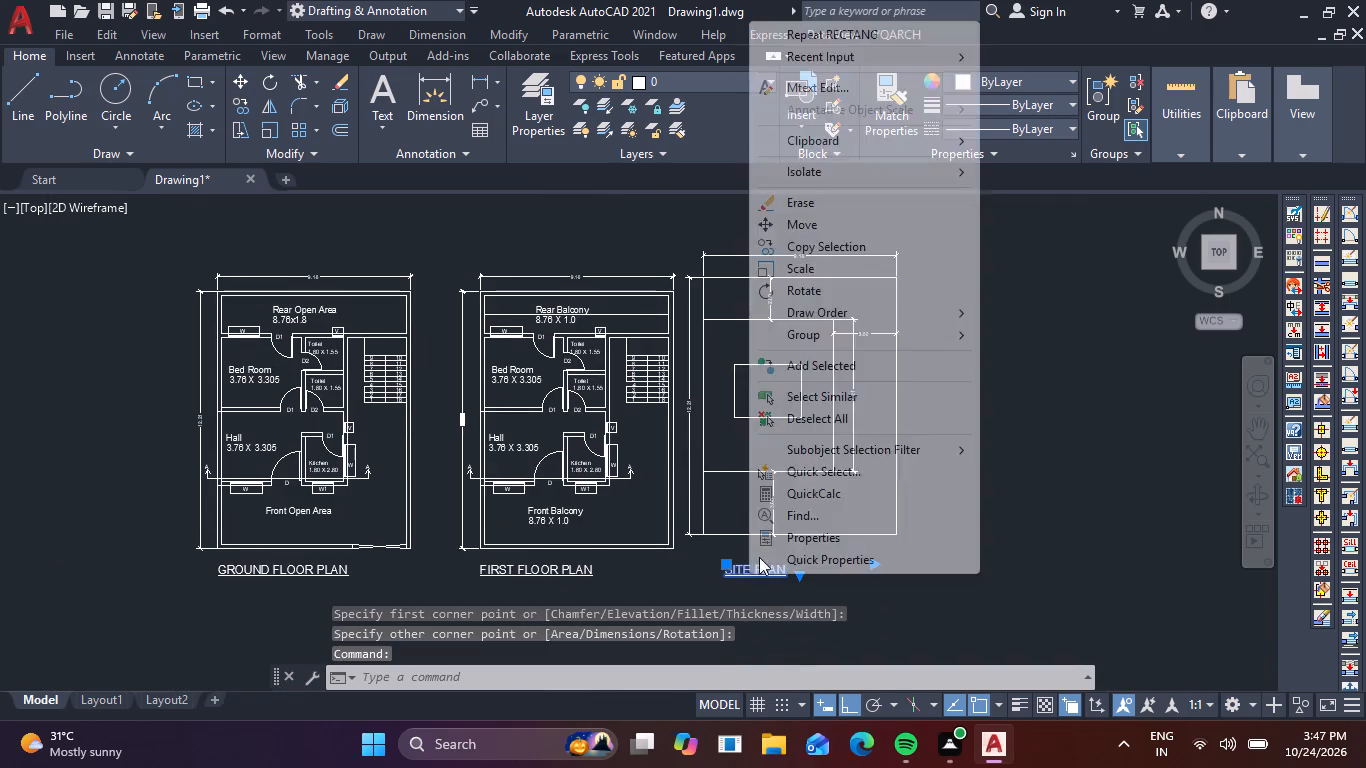
click(822, 248)
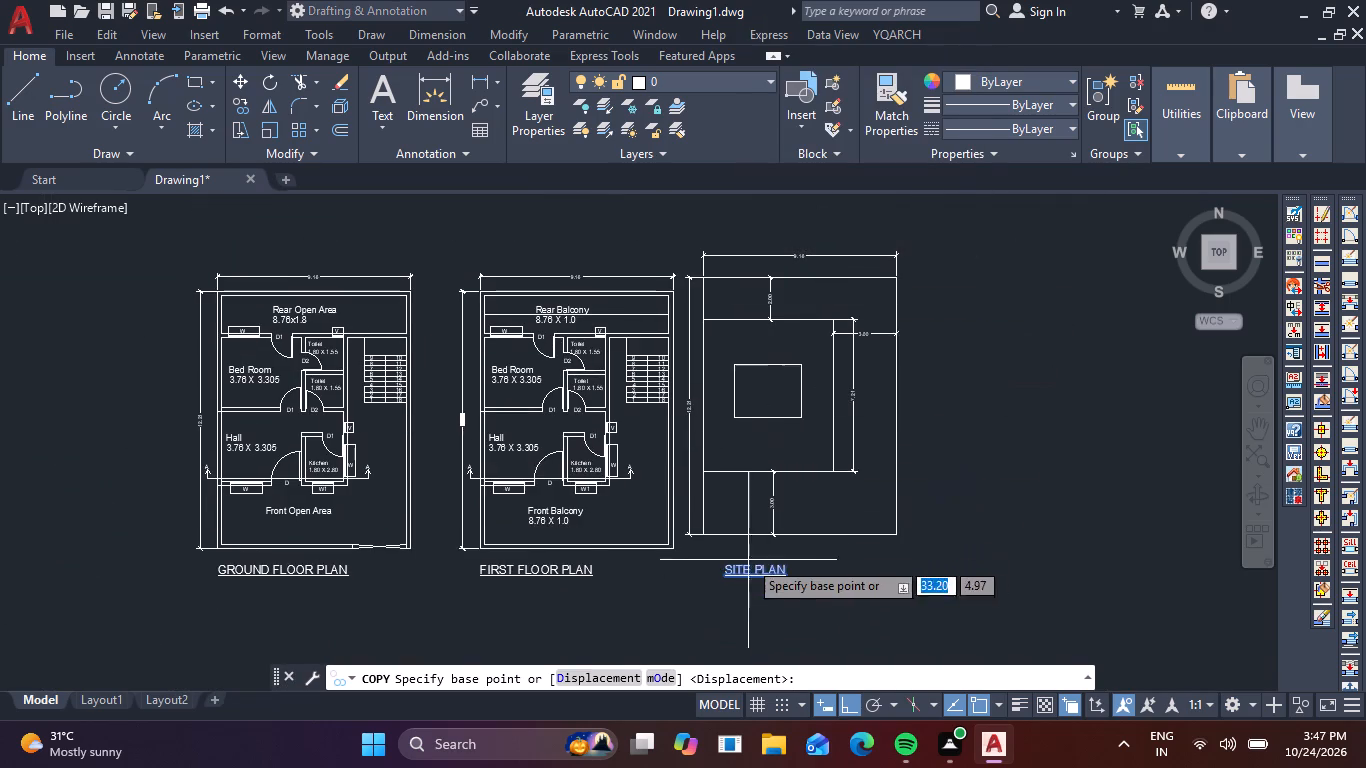
click(738, 578)
scroll(762, 377, up, 3)
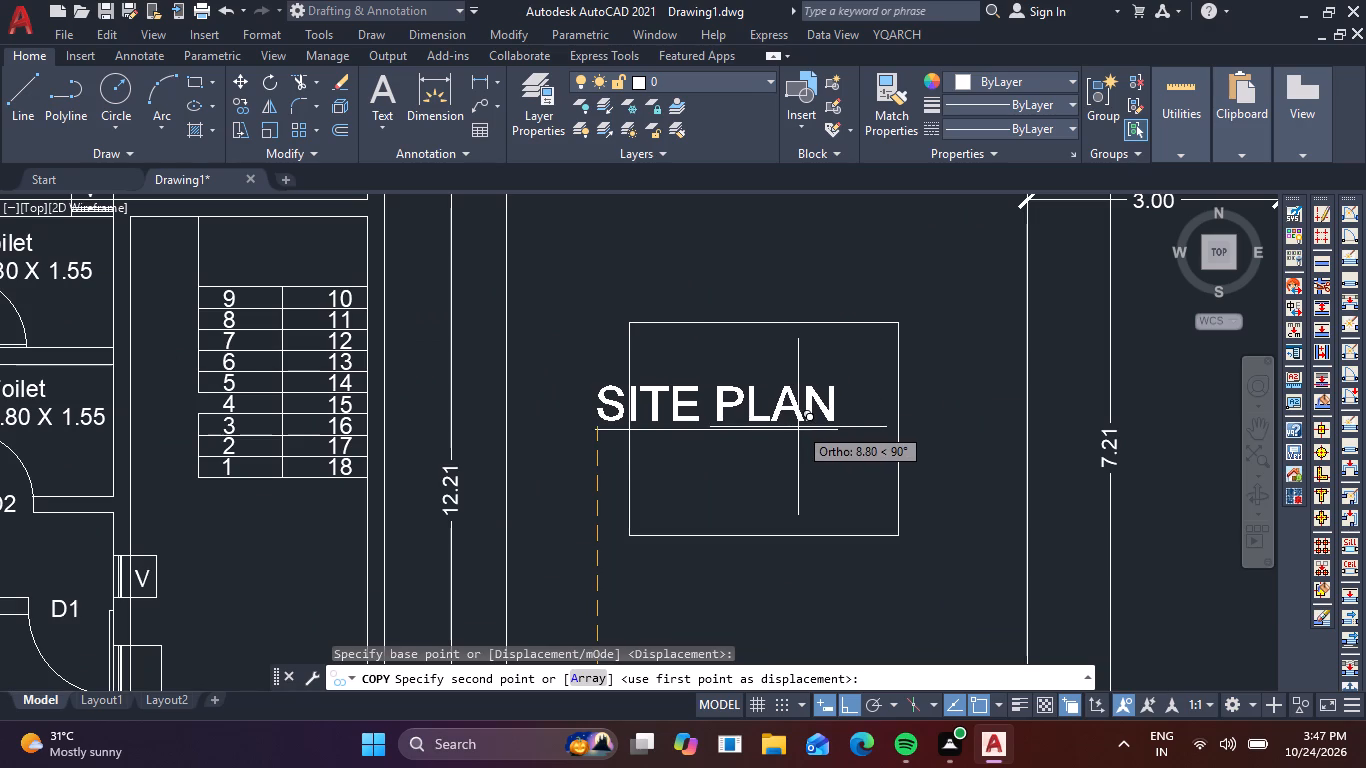
click(853, 709)
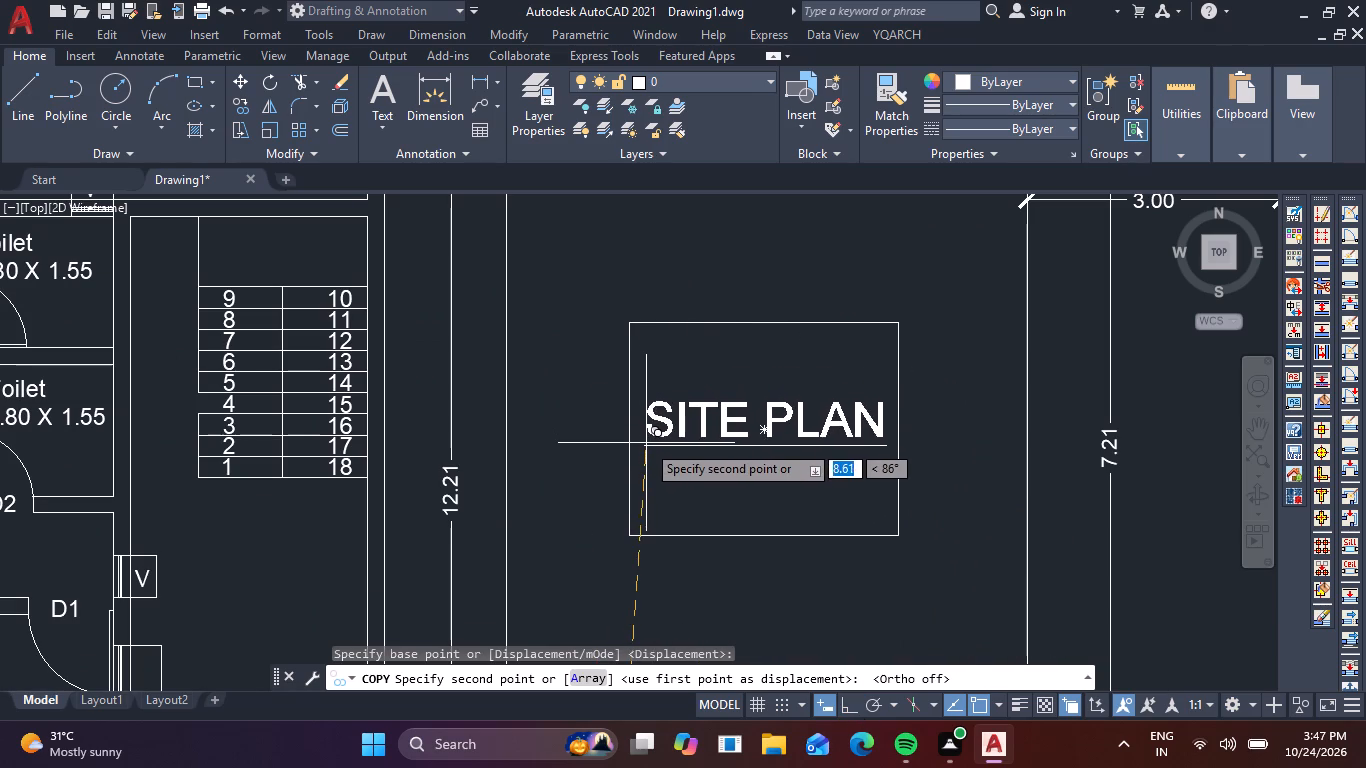
click(646, 446)
right_click(701, 475)
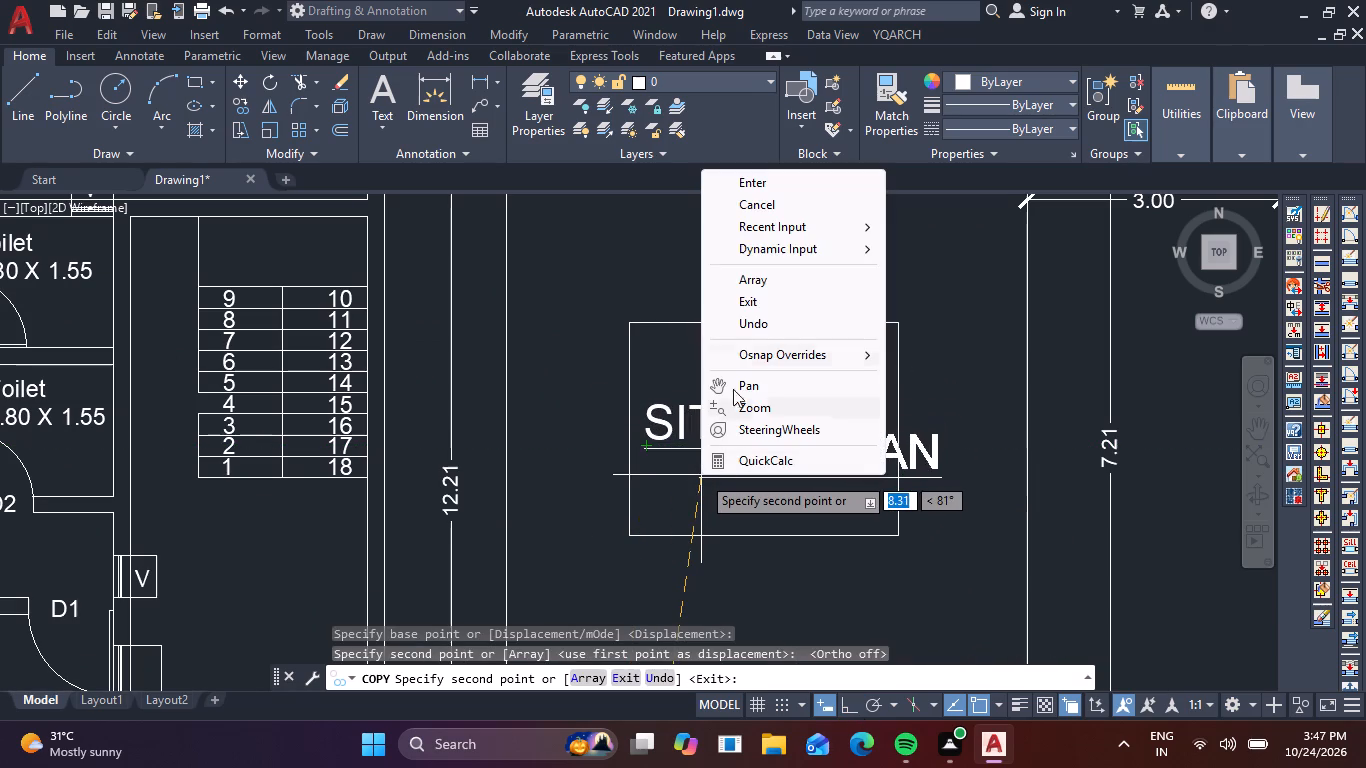
click(785, 198)
Replace the text of the title copy inside the small rectangle with B.U.A and narrow its text box to about 2.
double_click(772, 426)
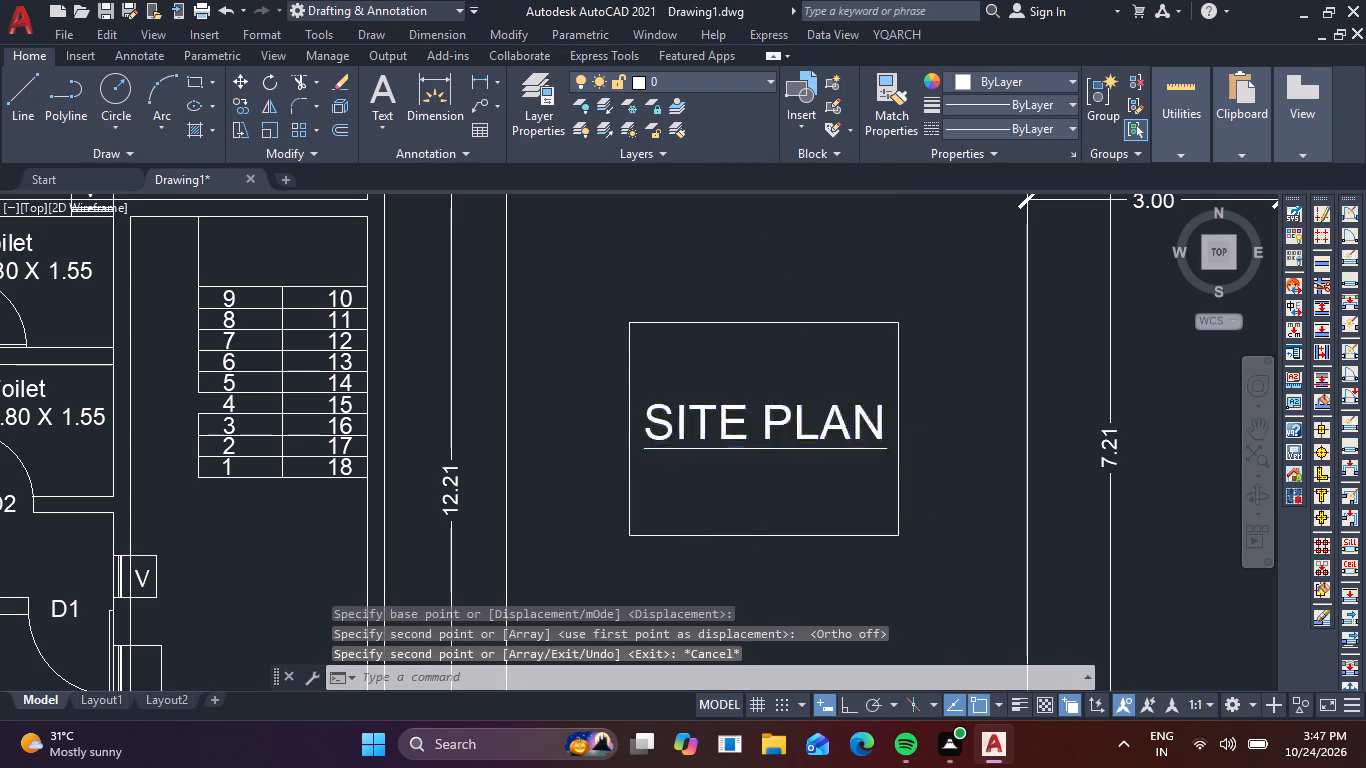
click(907, 432)
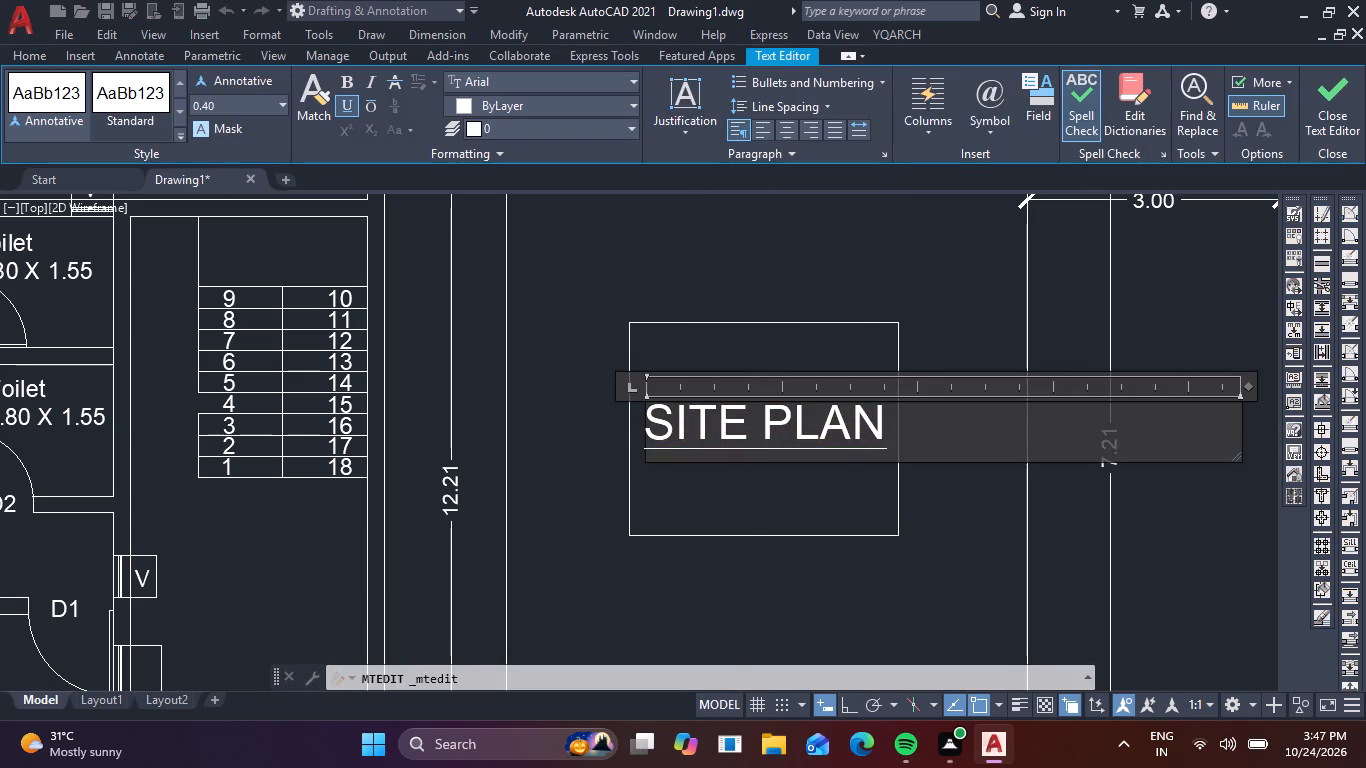
key(BackSpace)
key(BackSpace)
key(BackSpace)
key(BackSpace)
key(BackSpace)
key(BackSpace)
key(BackSpace)
key(BackSpace)
key(BackSpace)
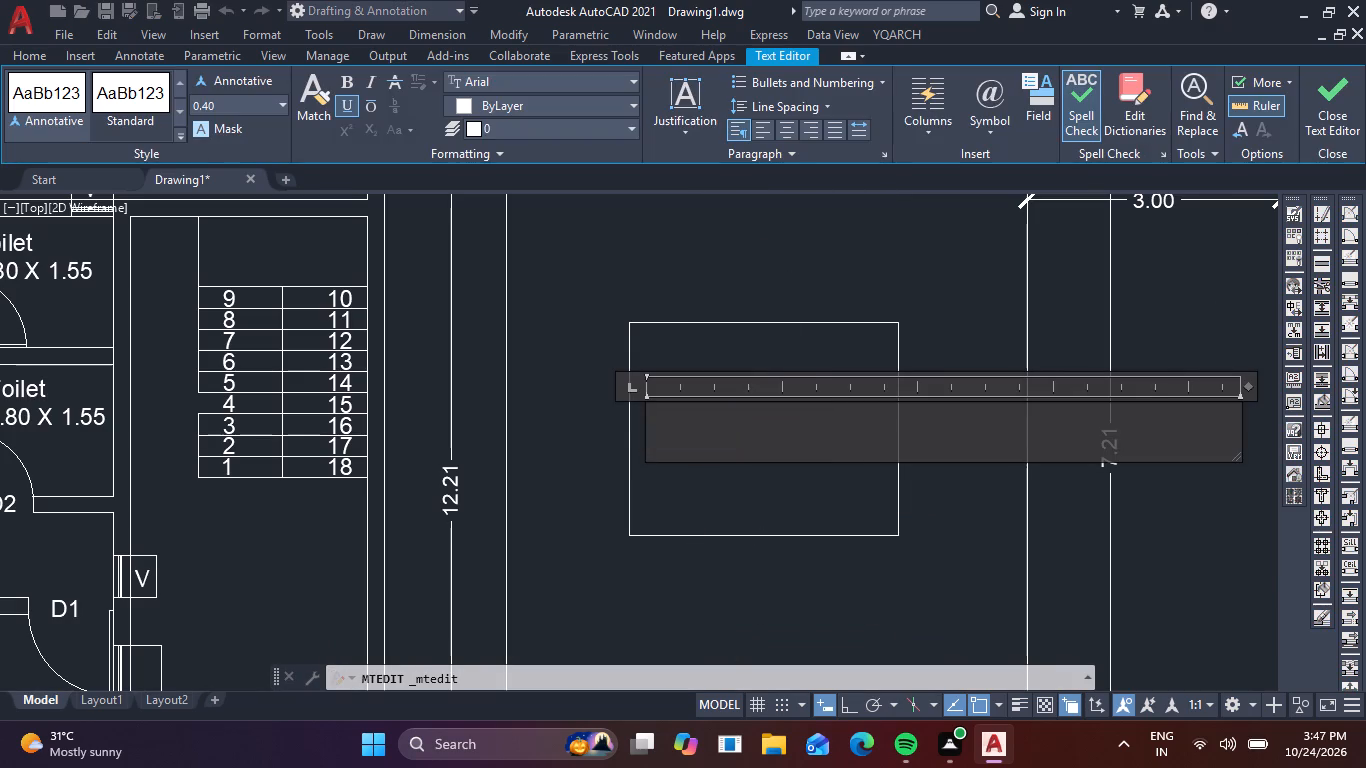
text(B.)
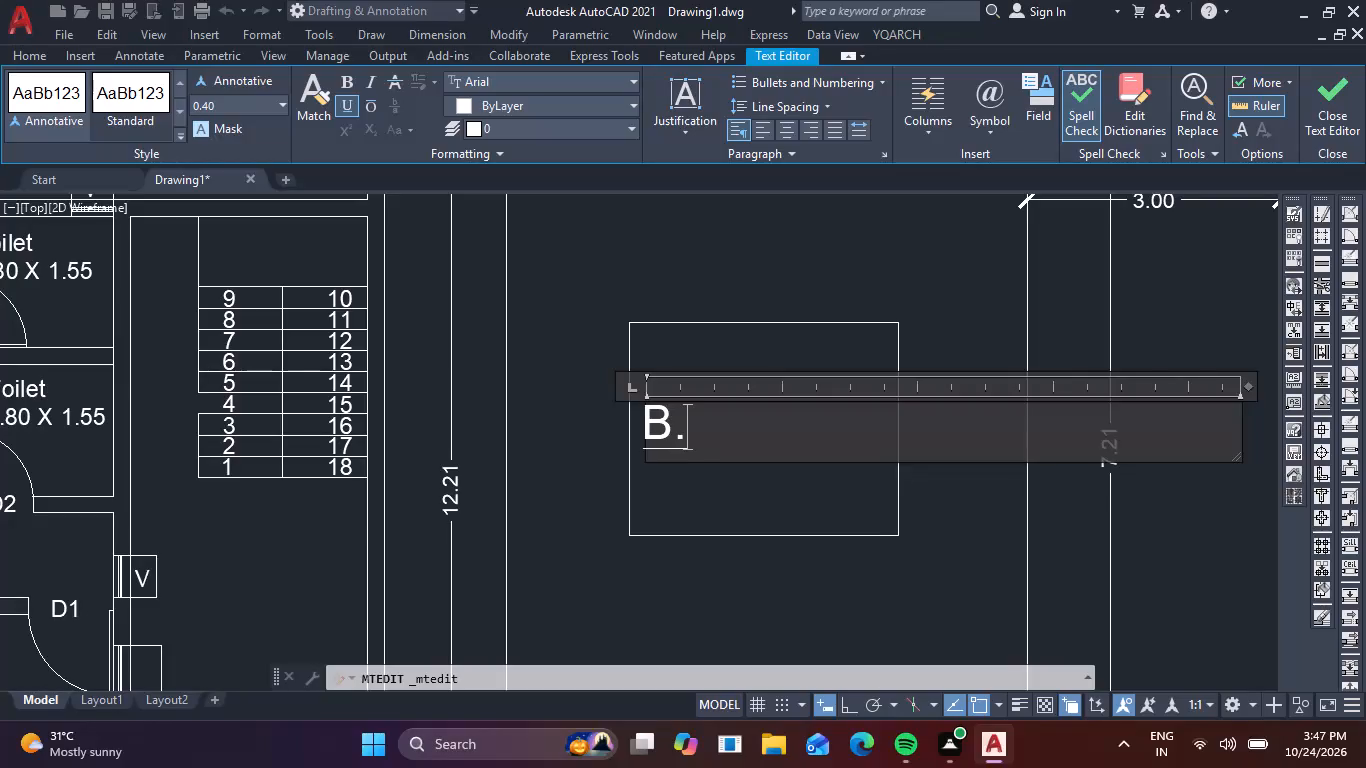
key(u)
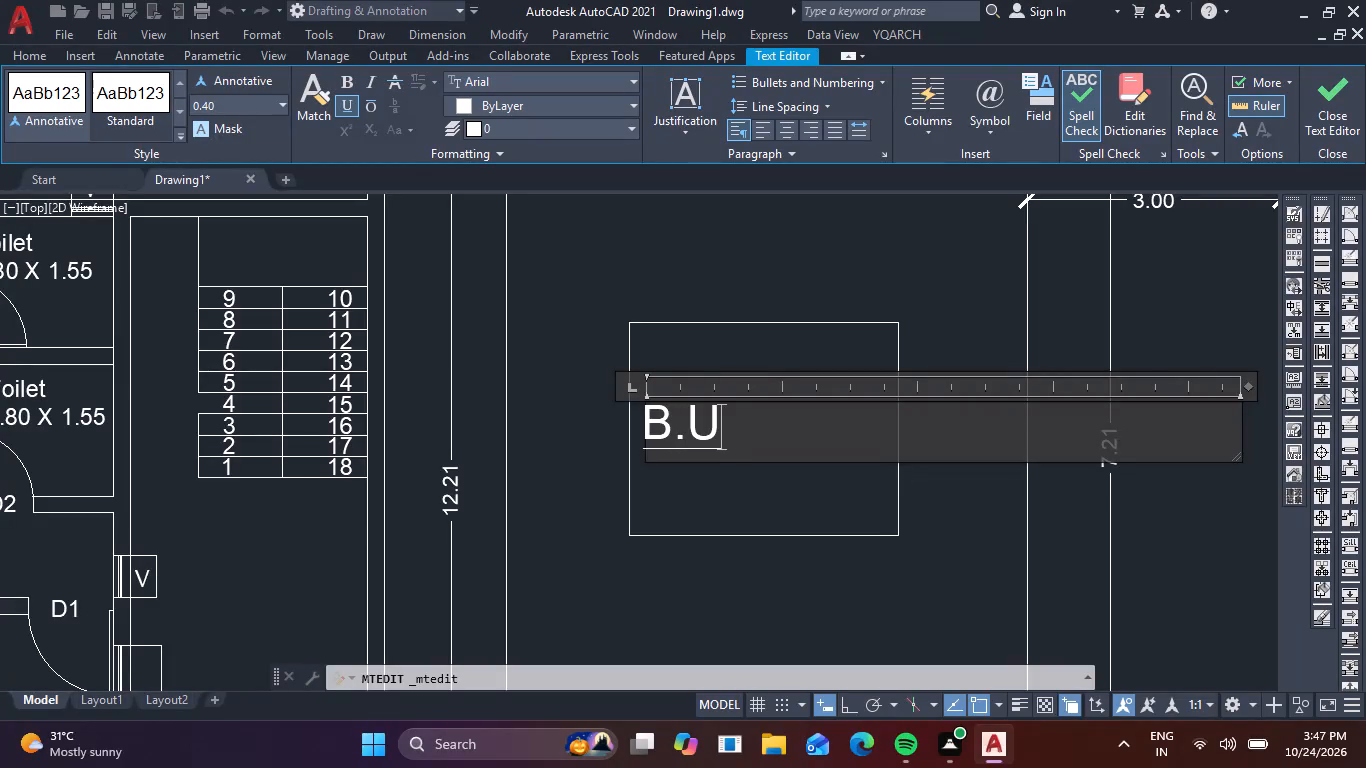
key(period)
key(a)
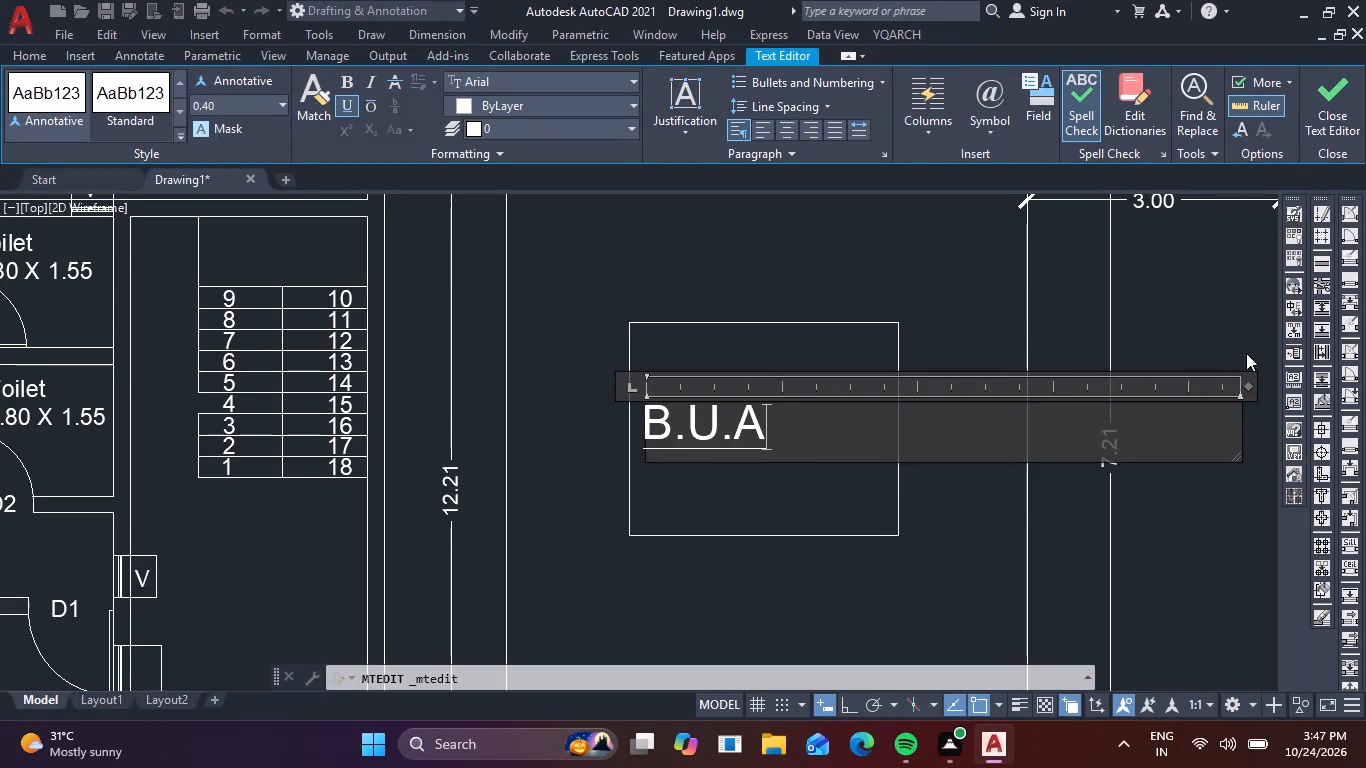
drag(1244, 390, 851, 434)
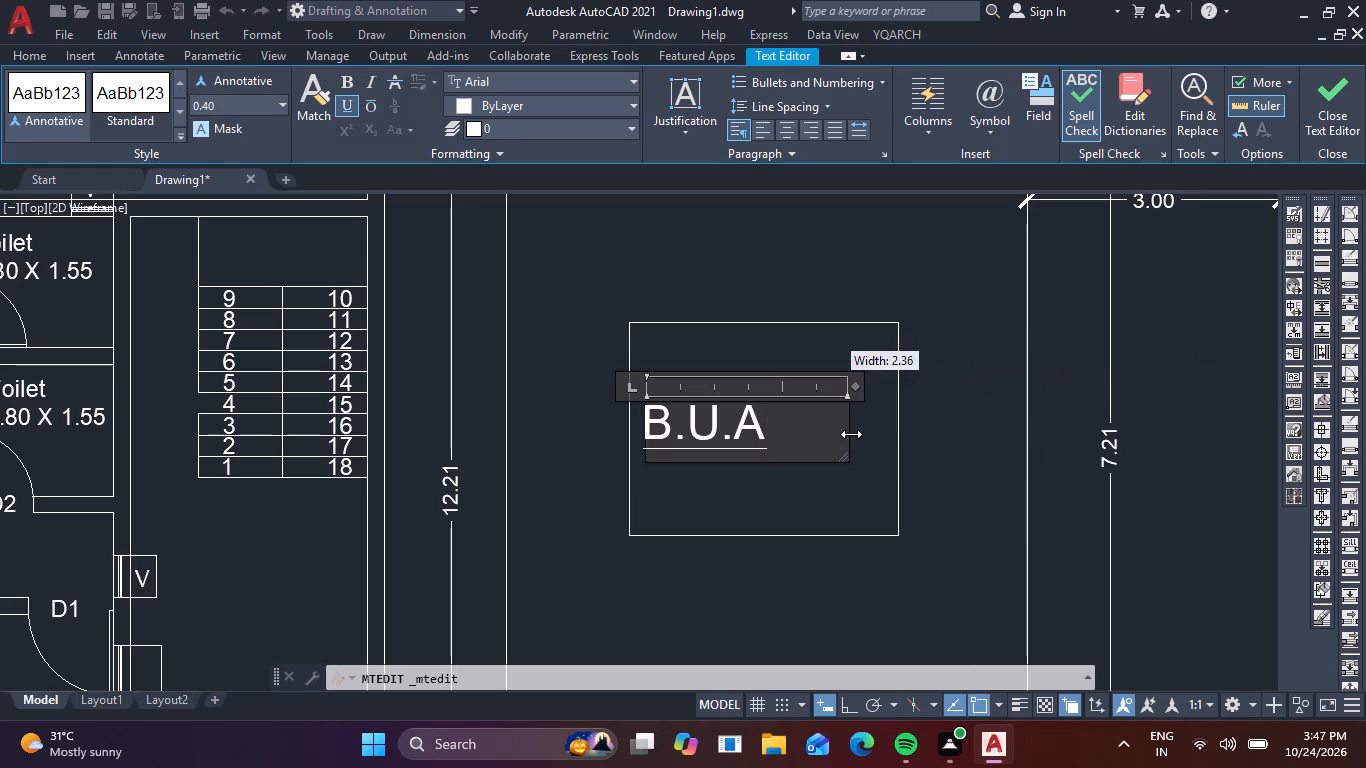
drag(851, 434, 821, 427)
Set the text height of the B.U.A label to 0.50.
drag(778, 441, 541, 450)
click(254, 99)
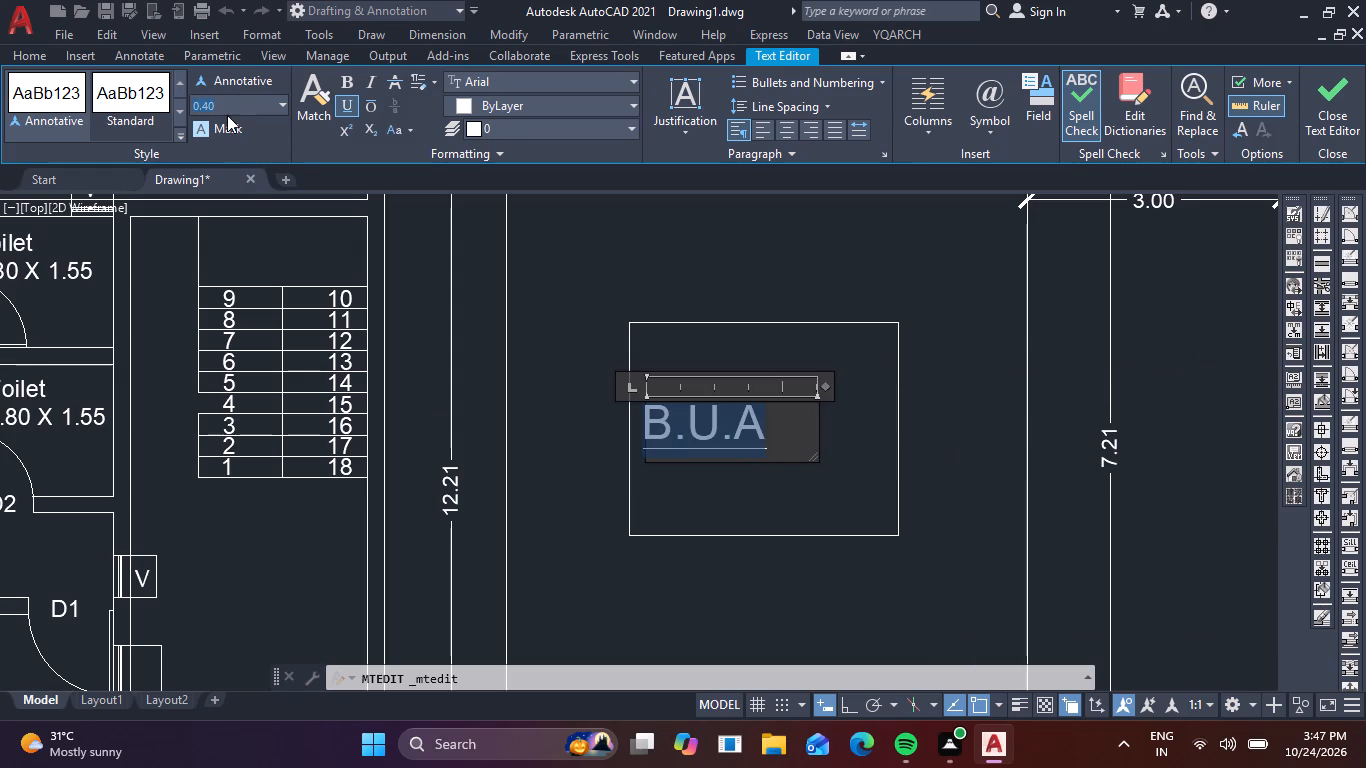
text(.50)
key(Return)
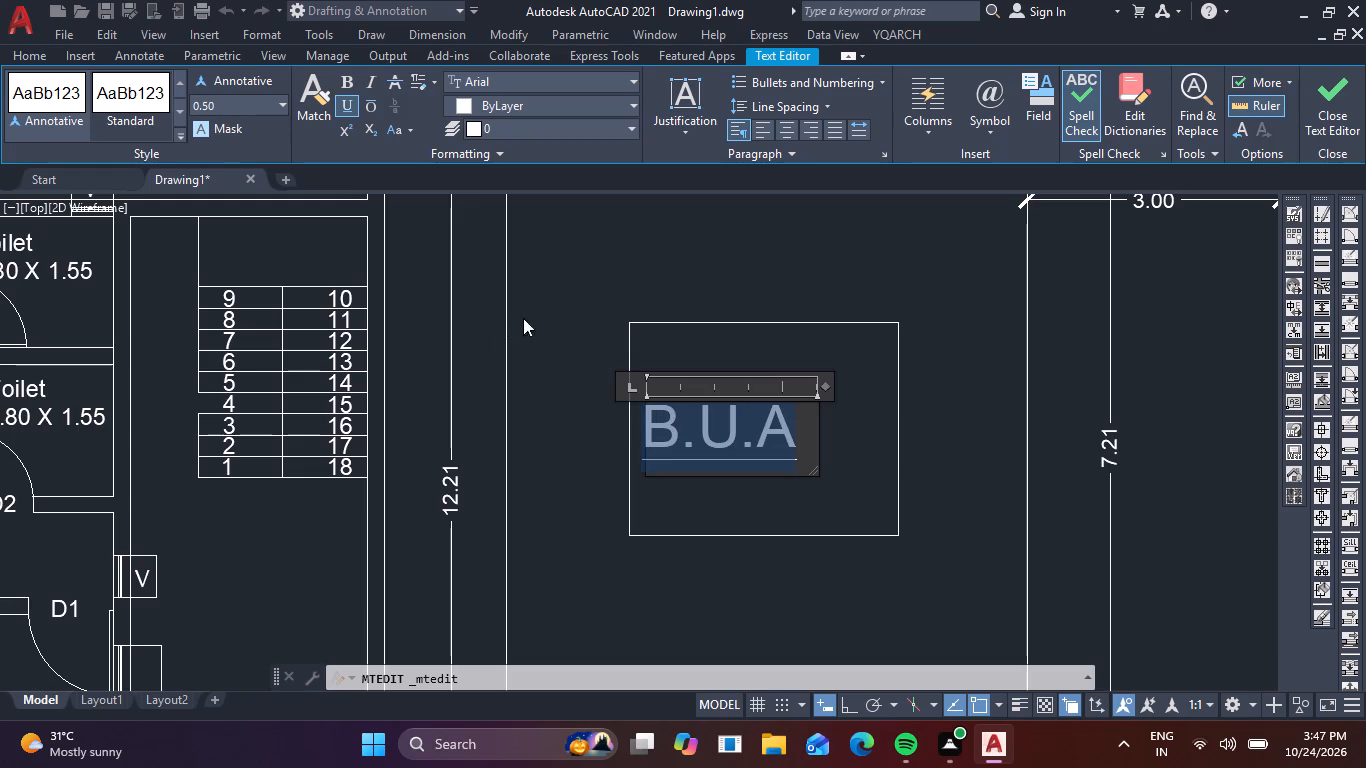
click(531, 304)
Move the B.U.A label about 0.5 to the right so it sits centred in the small rectangle.
click(727, 445)
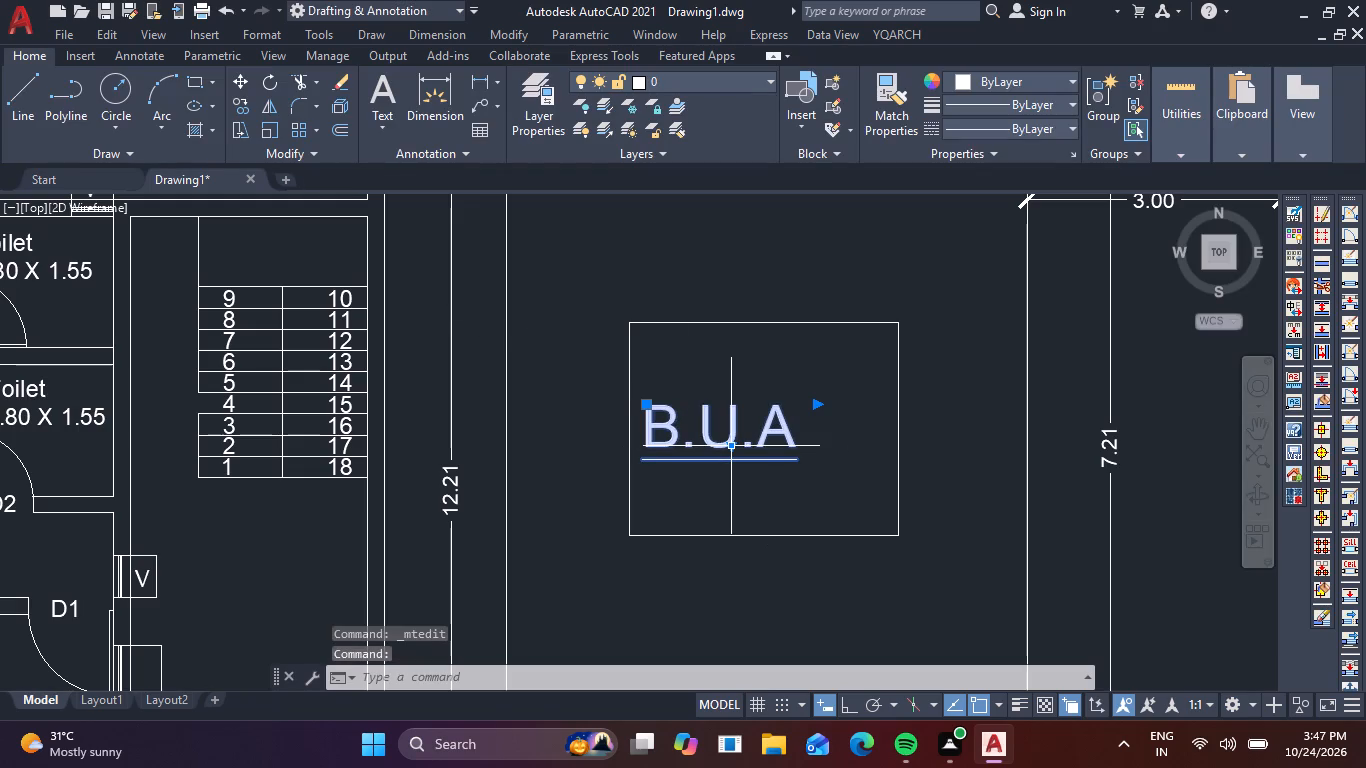
text(M)
key(space)
click(727, 445)
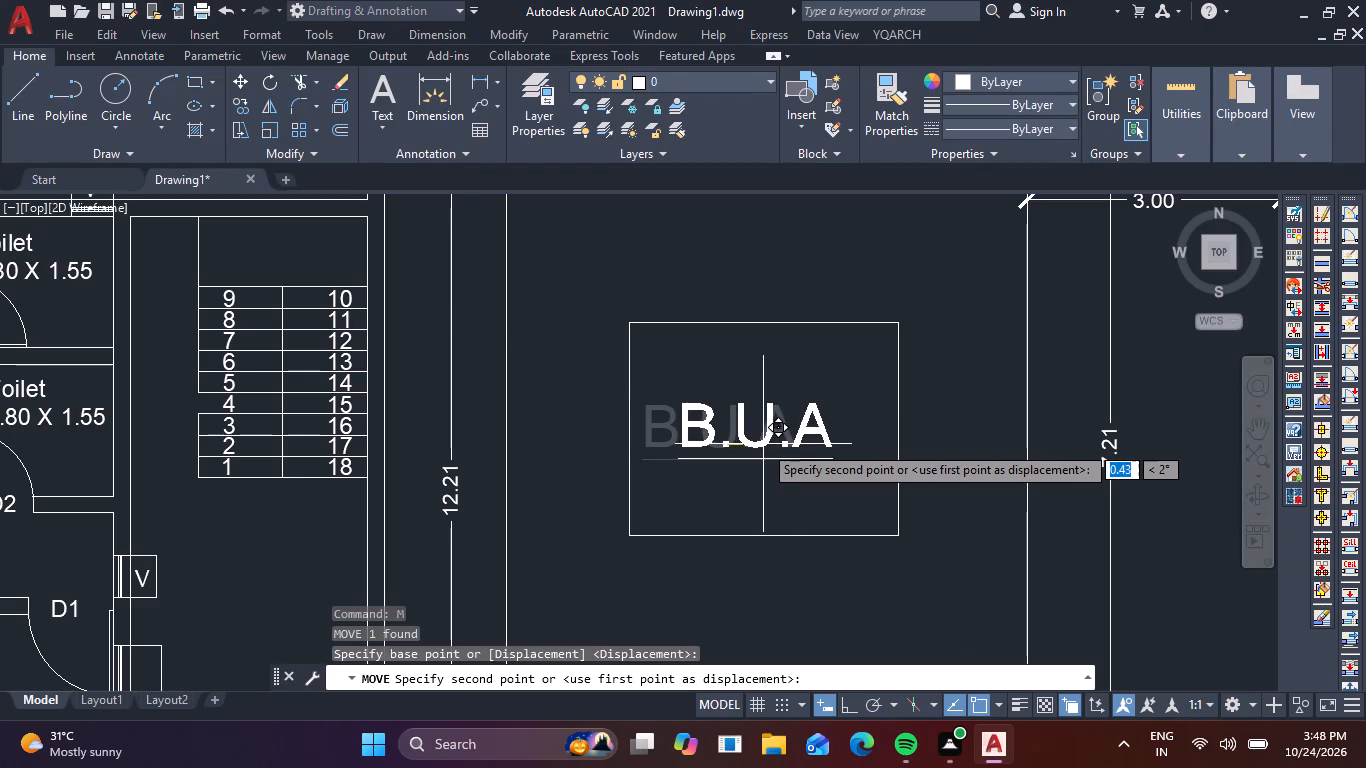
click(770, 444)
Hatch the area between the inner rectangle and the B.U.A label rectangle with the ANSI32 pattern at scale 1.00.
scroll(754, 454, down, 2)
middle_drag(823, 507, 828, 434)
text(H)
key(space)
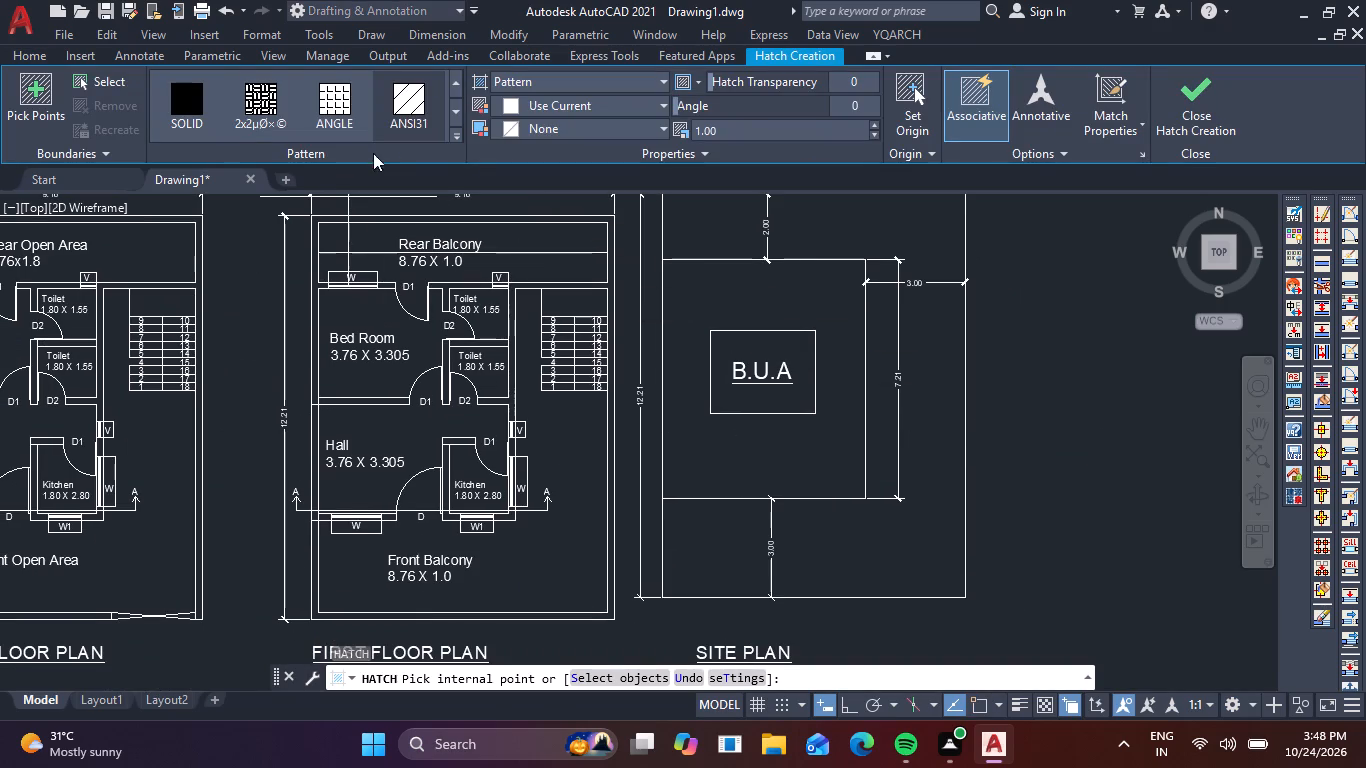
click(460, 133)
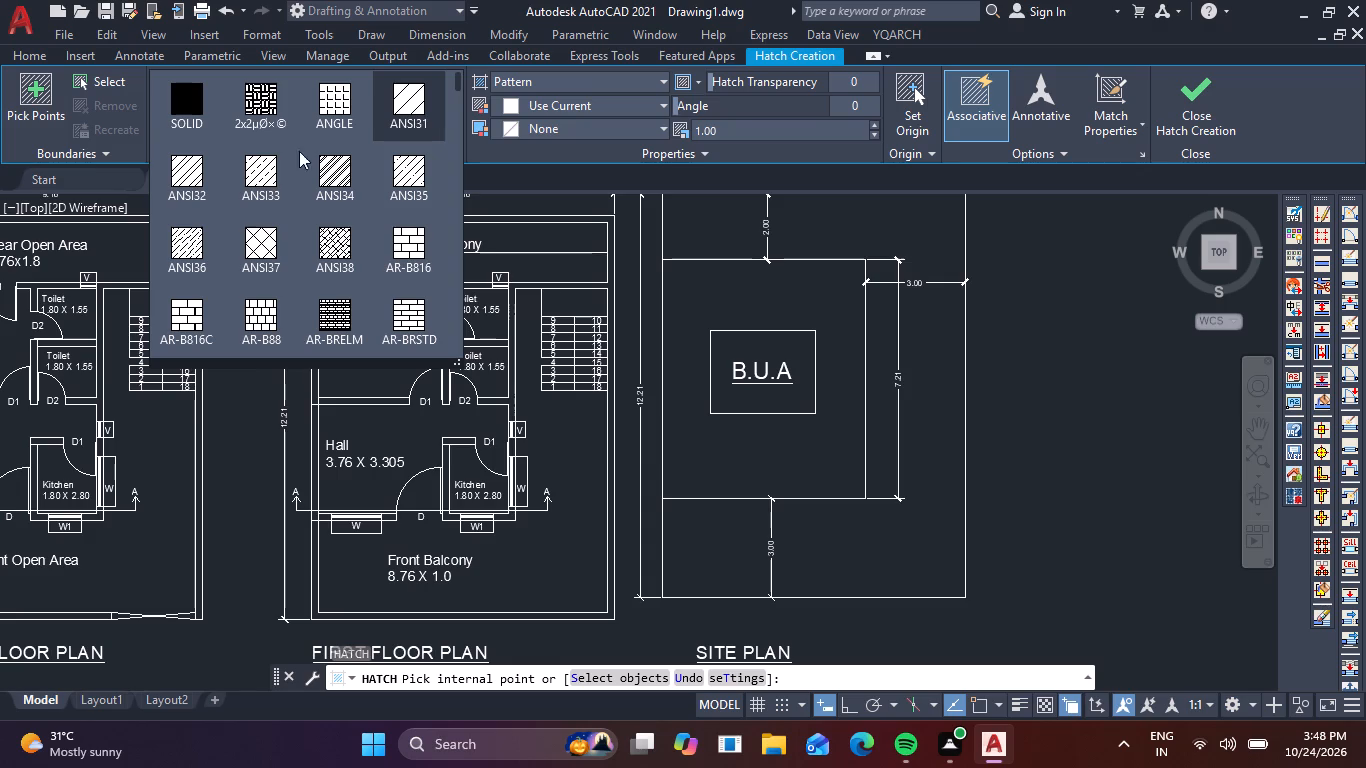
click(185, 173)
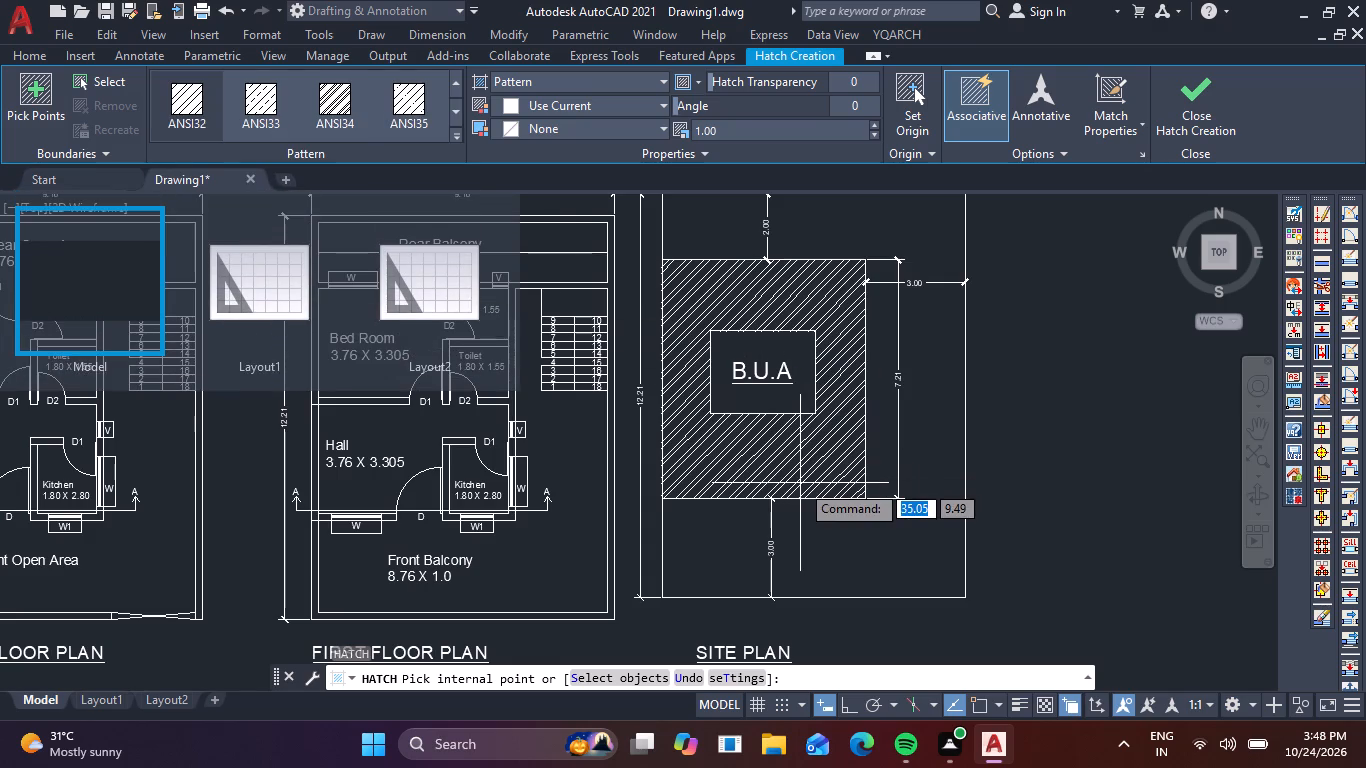
click(800, 483)
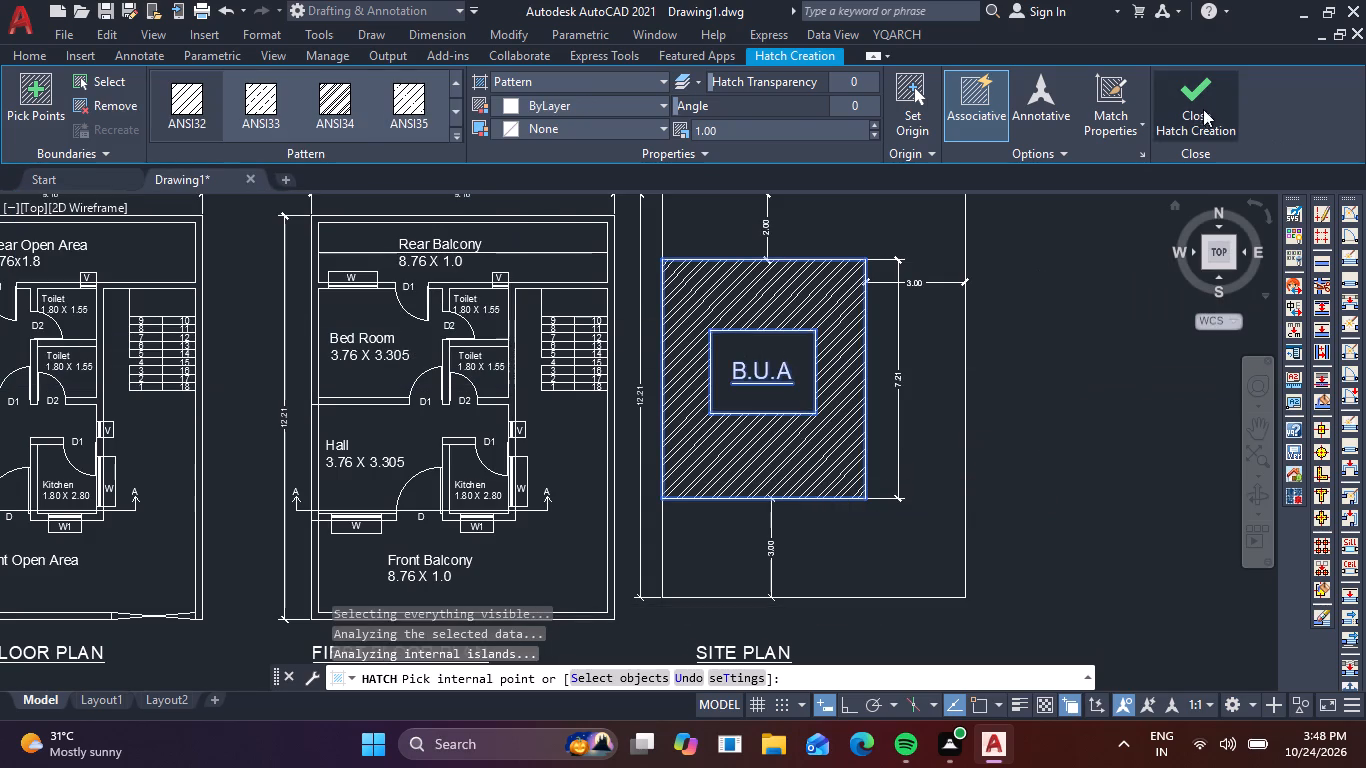
click(1203, 104)
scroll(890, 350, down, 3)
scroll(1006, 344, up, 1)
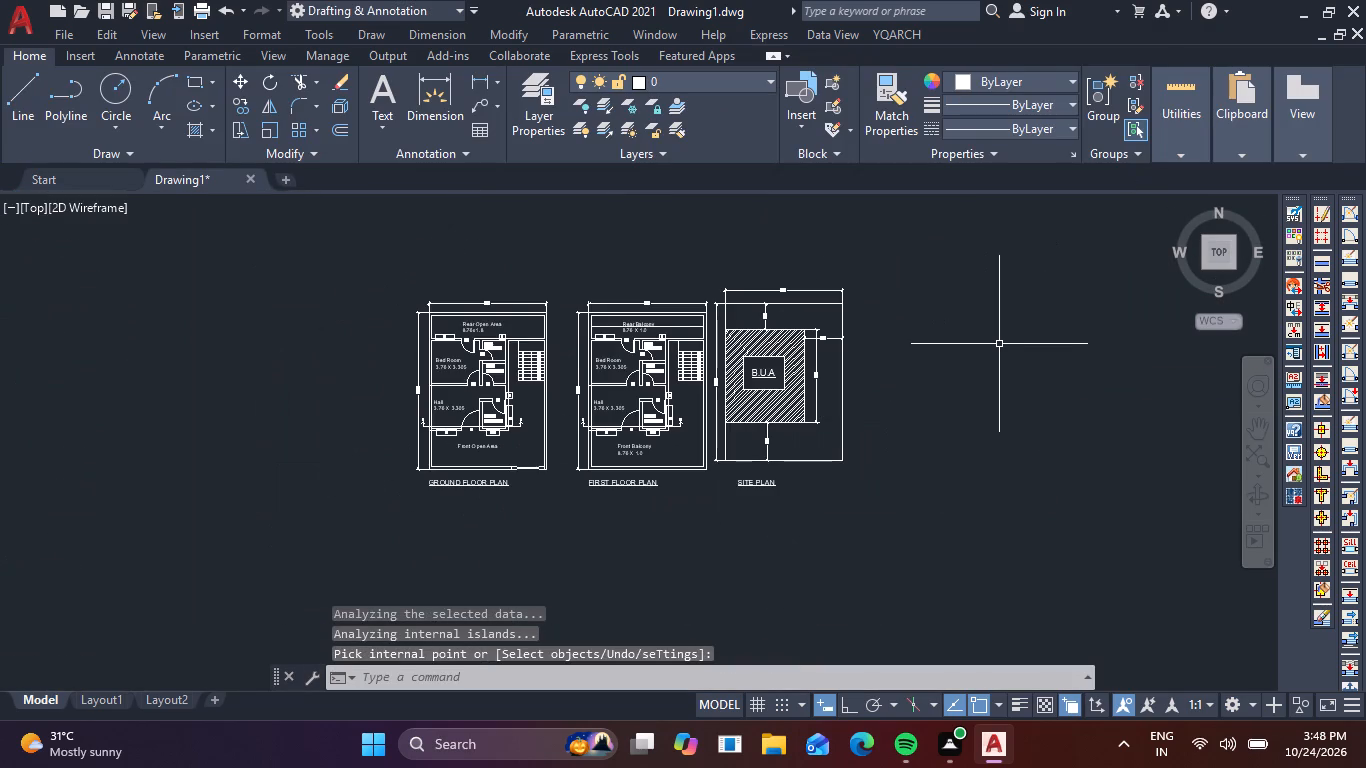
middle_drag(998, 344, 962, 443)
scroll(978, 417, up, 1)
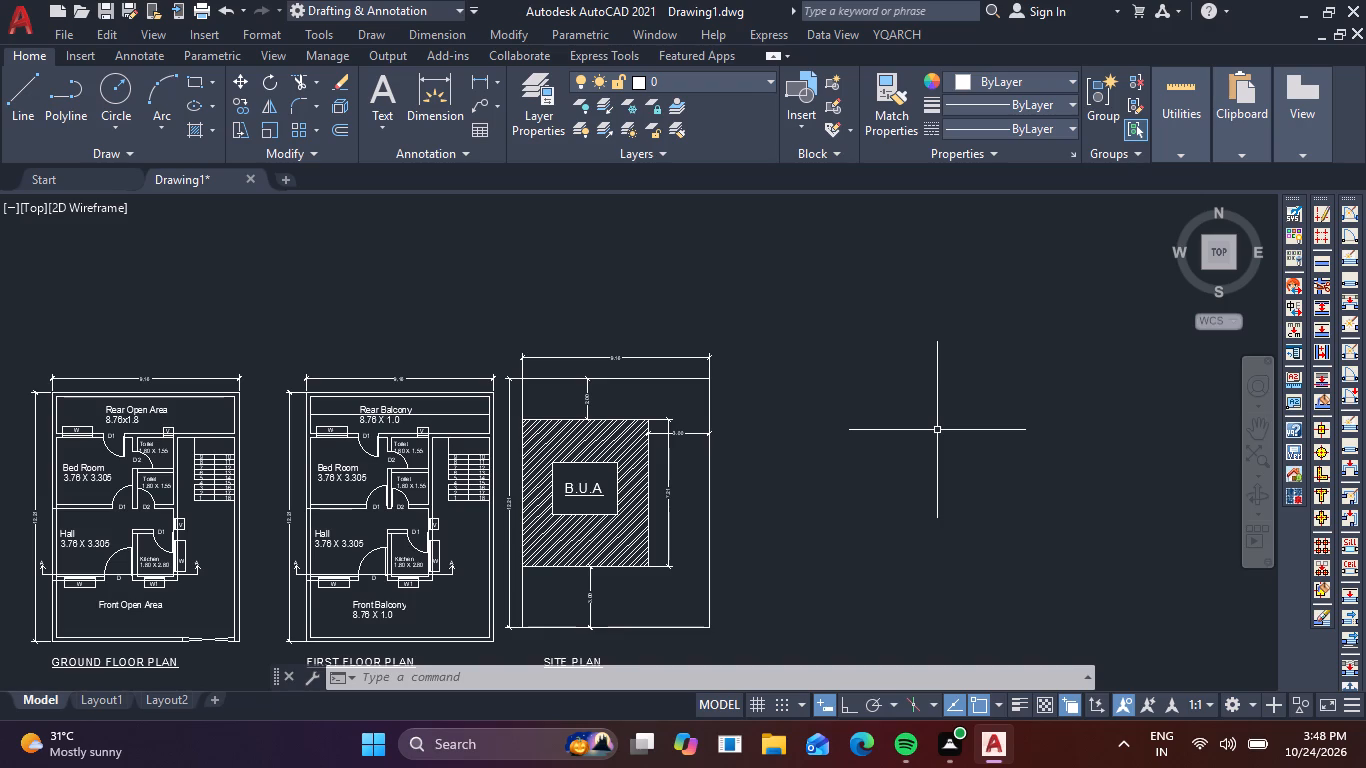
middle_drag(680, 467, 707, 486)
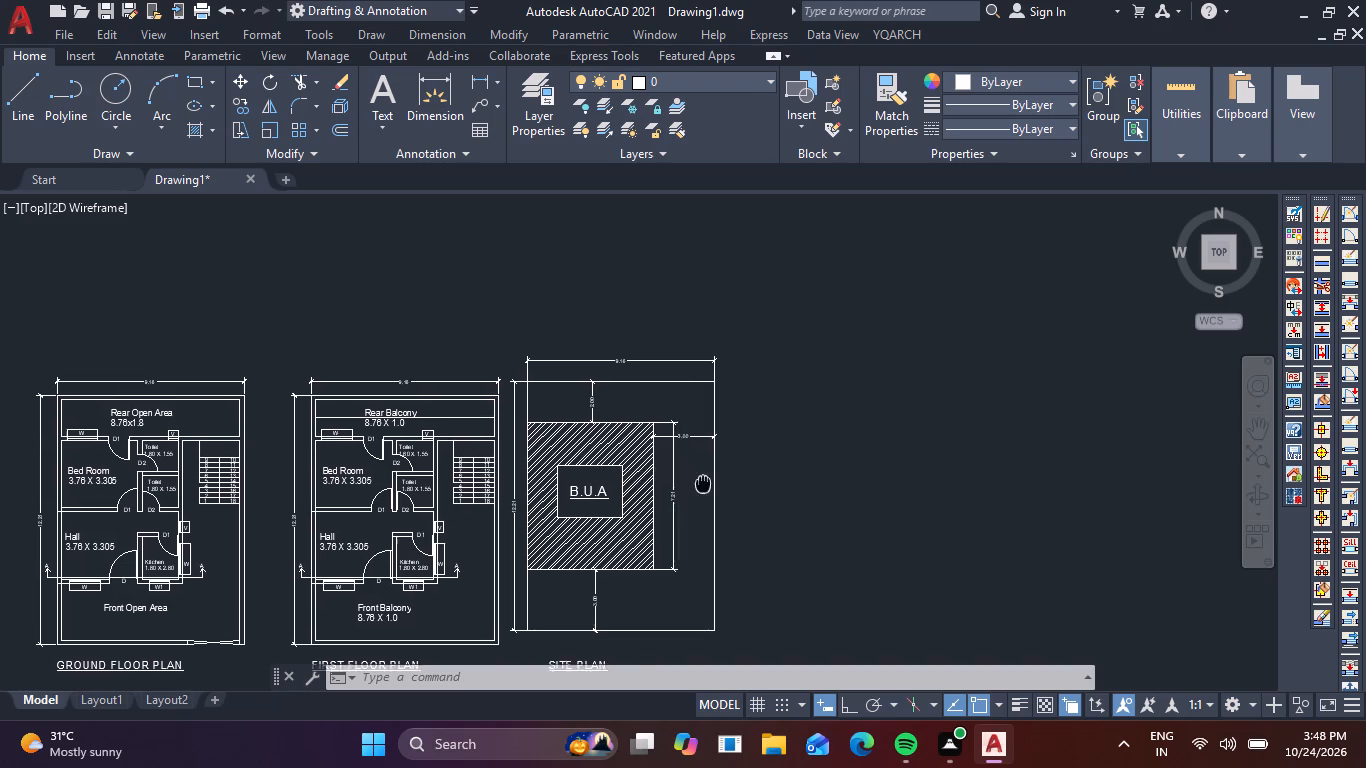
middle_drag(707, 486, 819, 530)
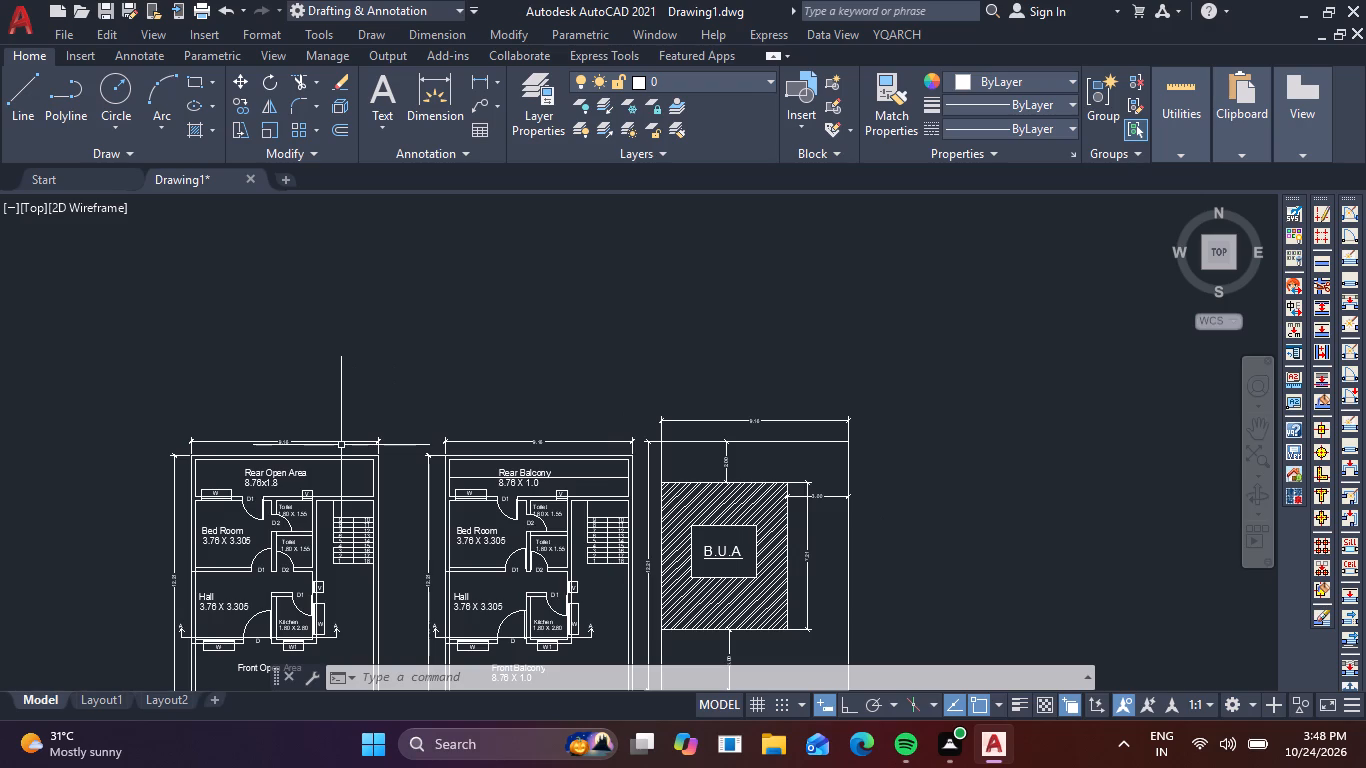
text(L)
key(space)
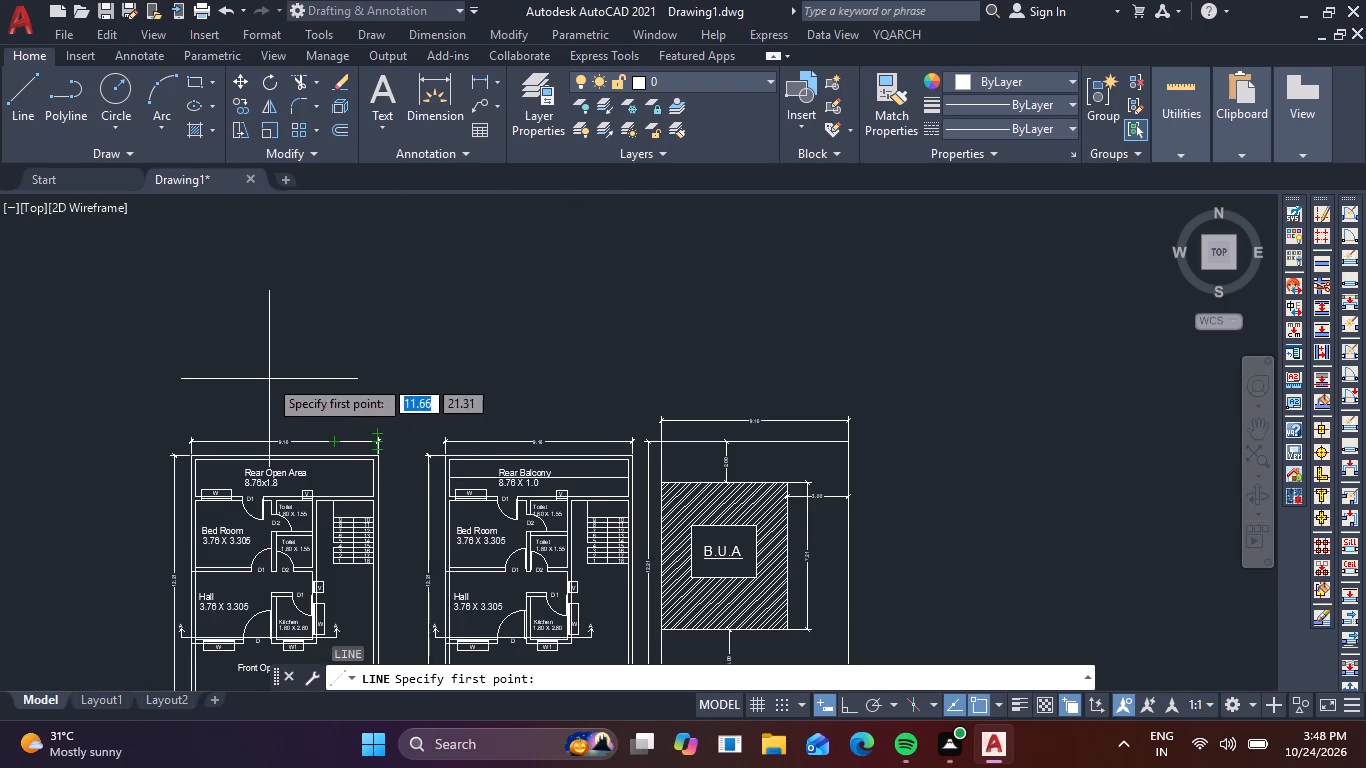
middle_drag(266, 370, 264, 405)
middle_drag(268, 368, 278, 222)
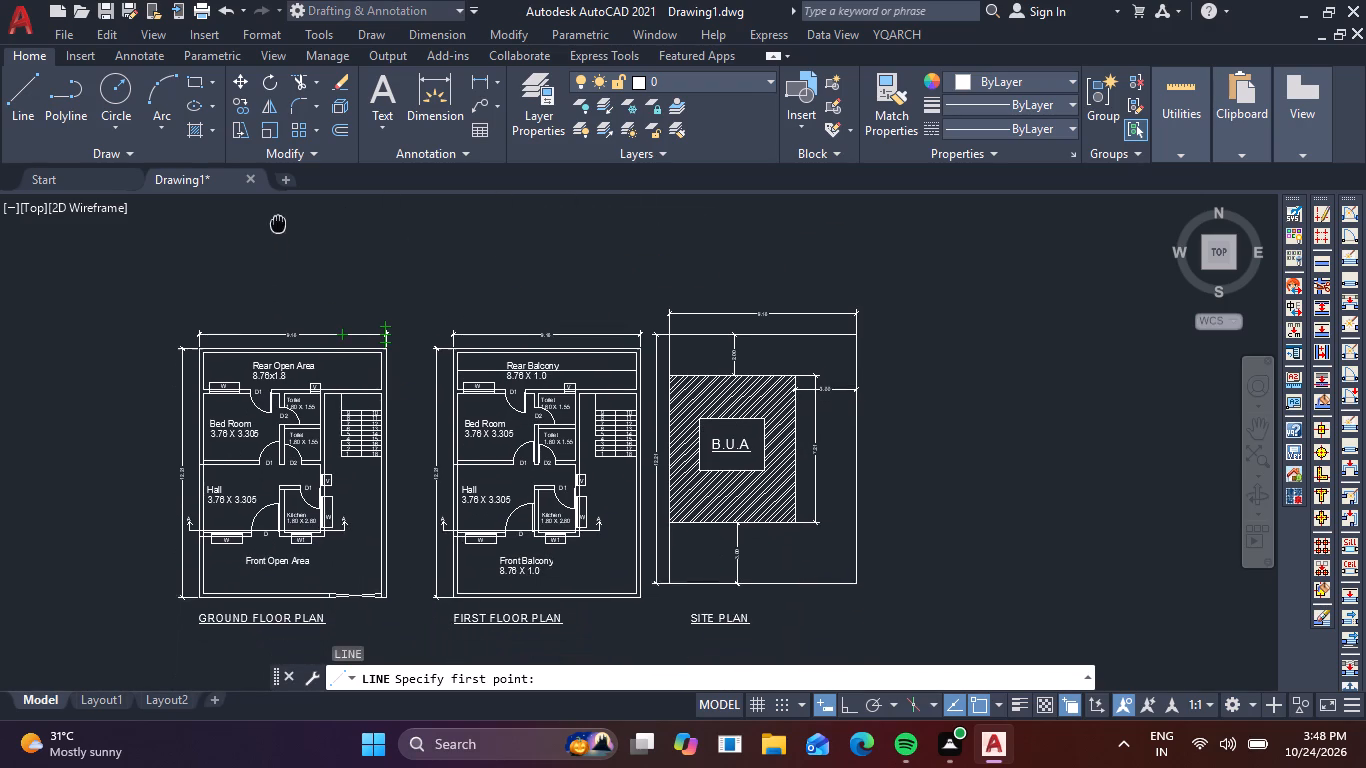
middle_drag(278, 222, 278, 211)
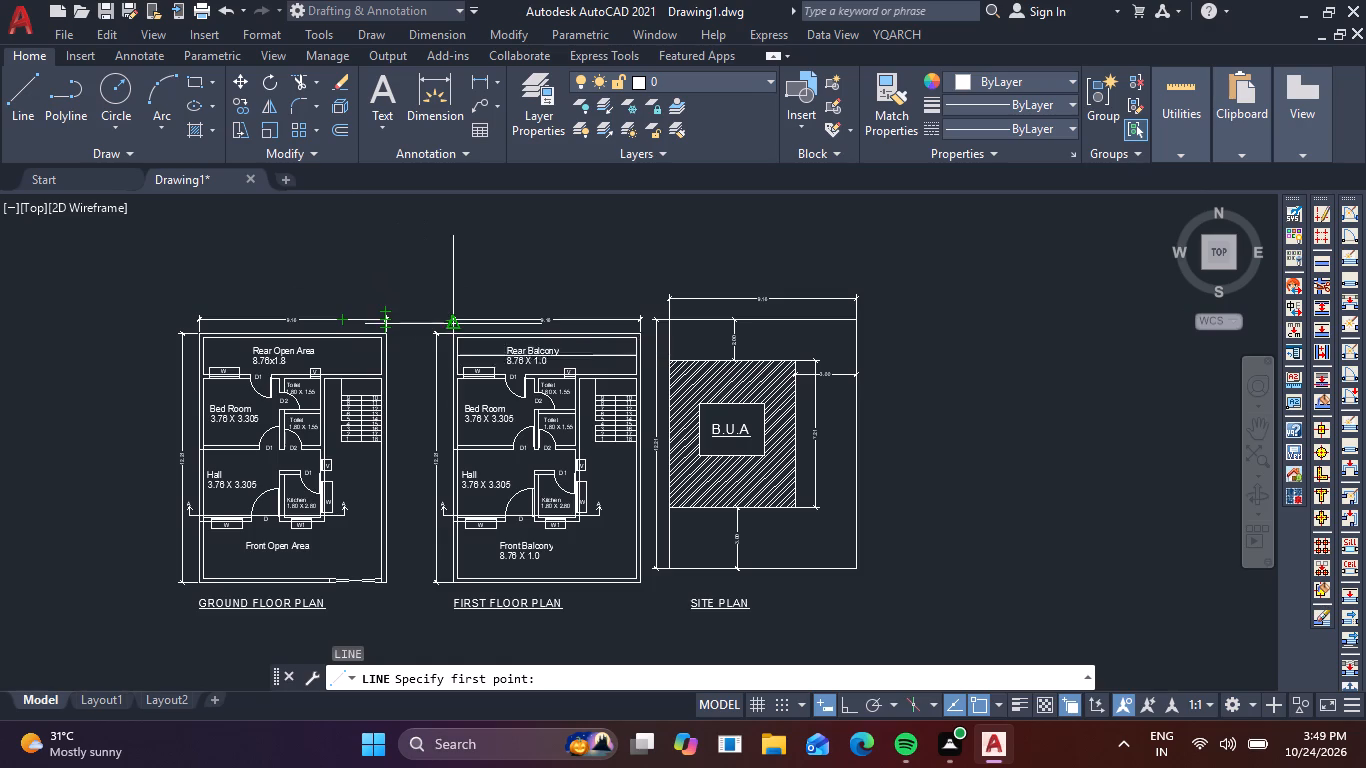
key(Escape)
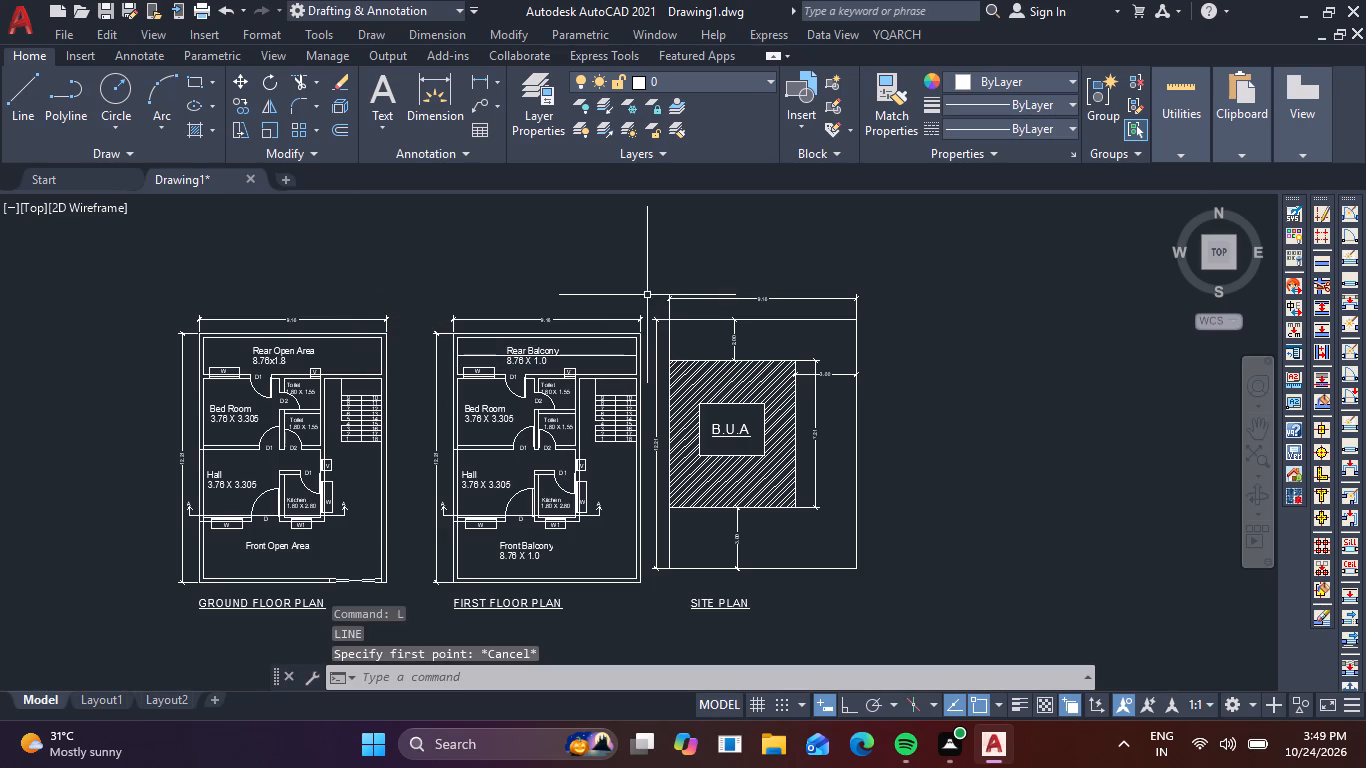
Move the whole site plan with its dimensions, but not its title, slightly down to line up with the floor plans' top edge.
click(648, 294)
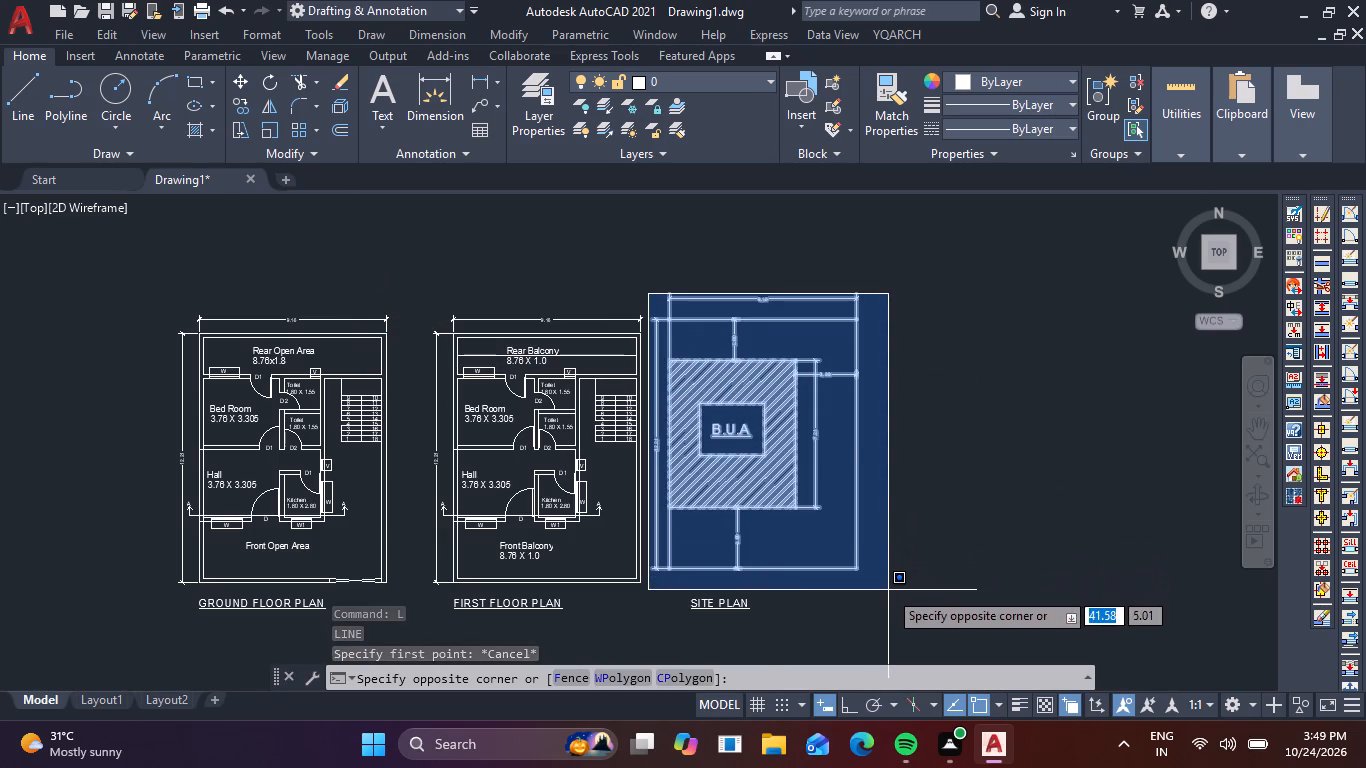
click(888, 590)
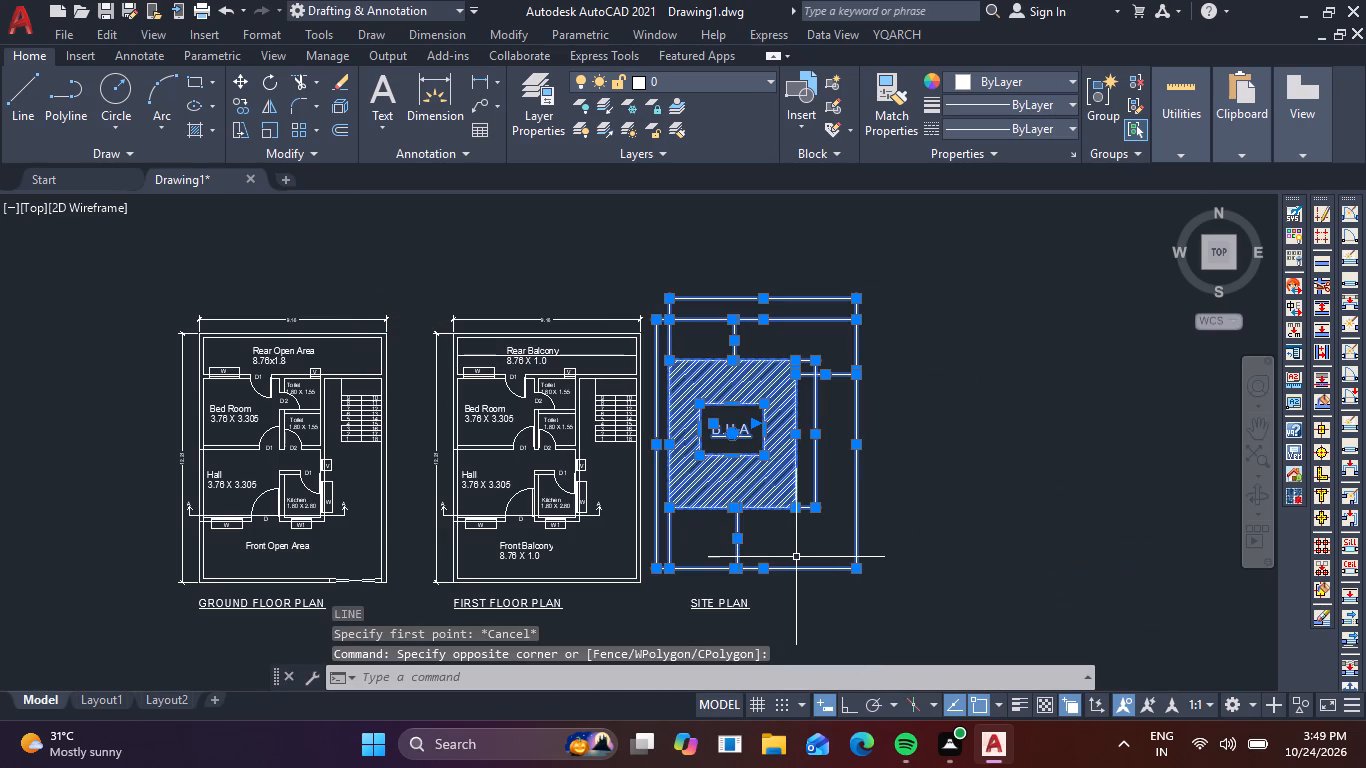
key(m)
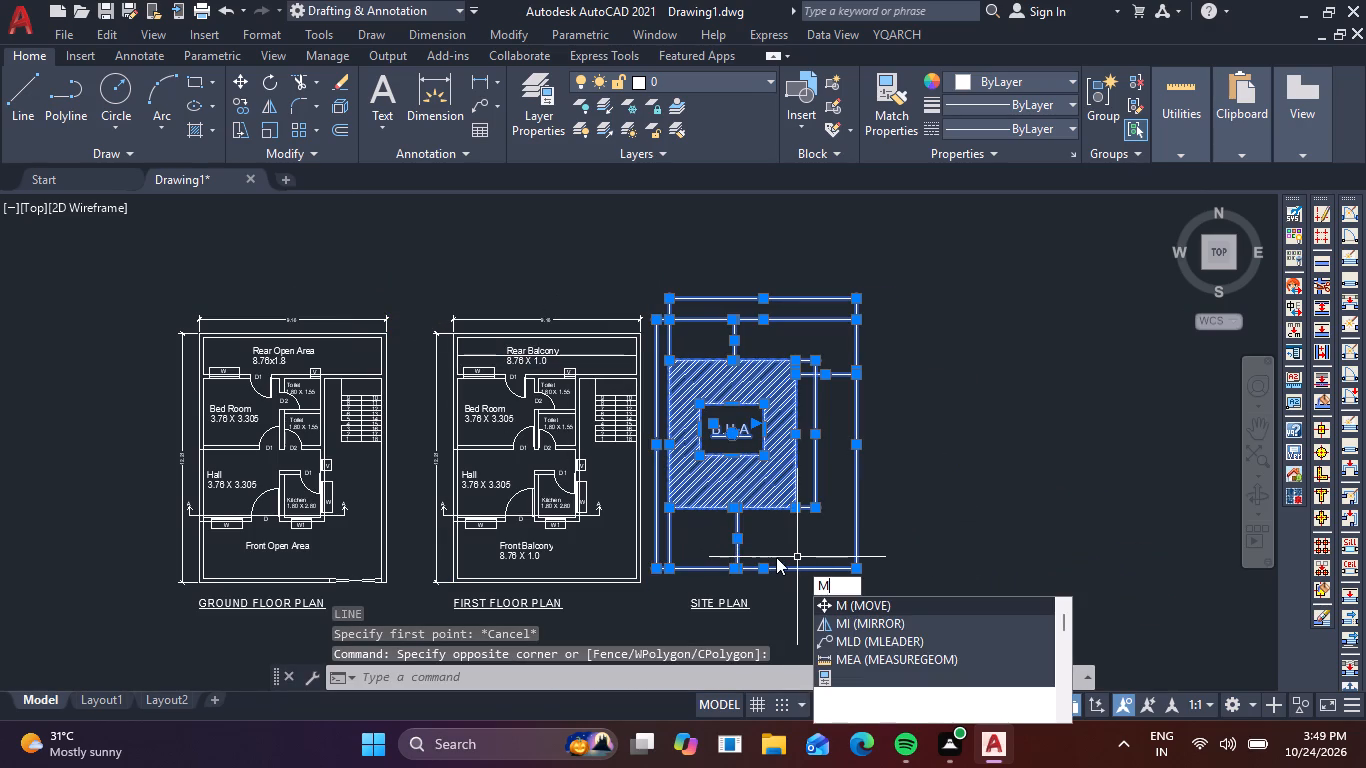
key(space)
scroll(626, 362, up, 1)
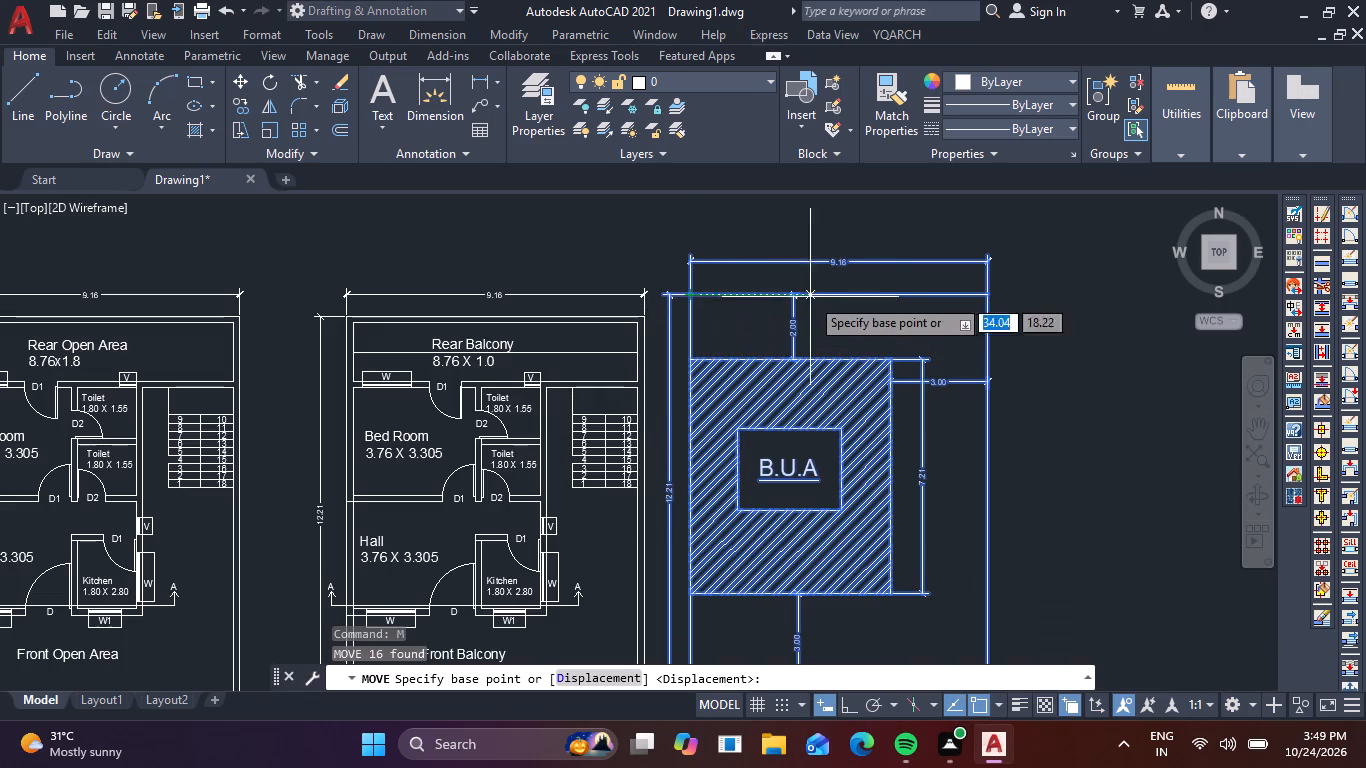
click(685, 301)
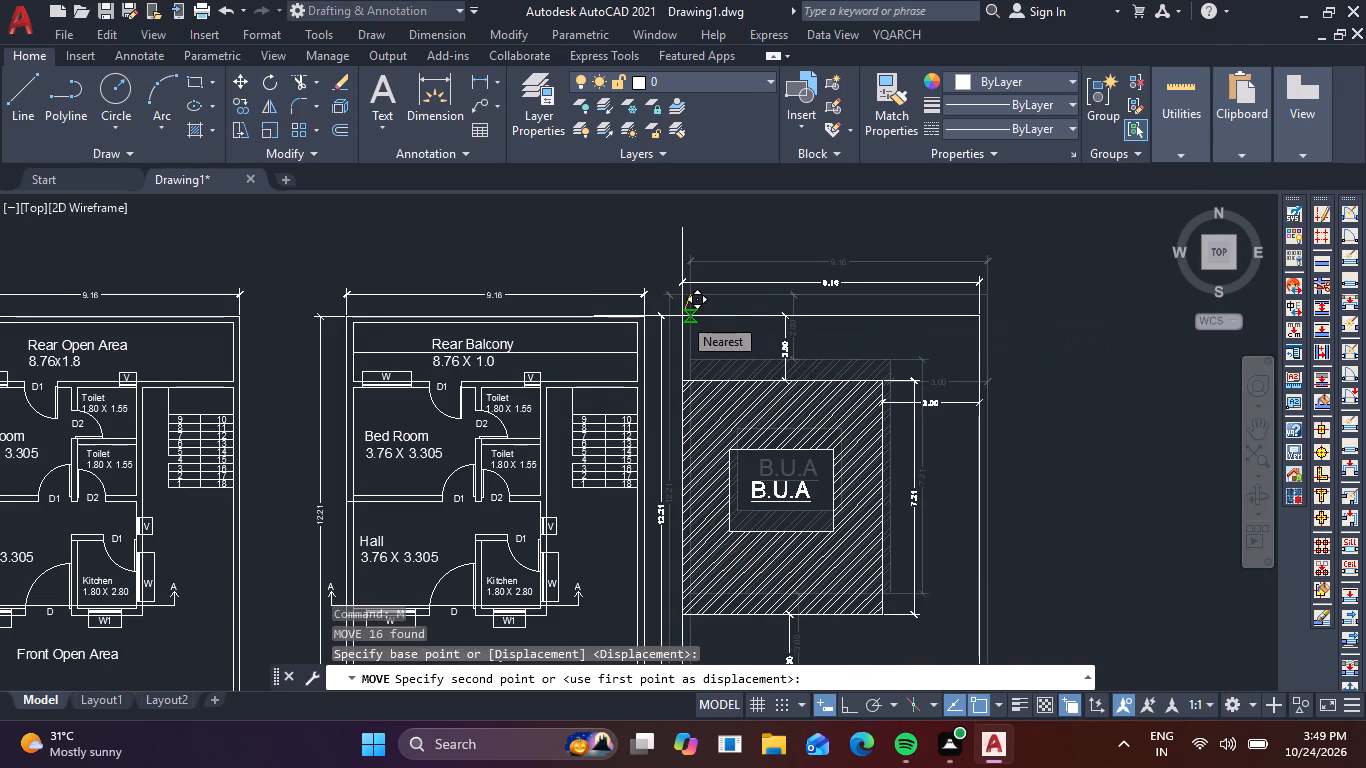
click(686, 316)
scroll(730, 315, down, 1)
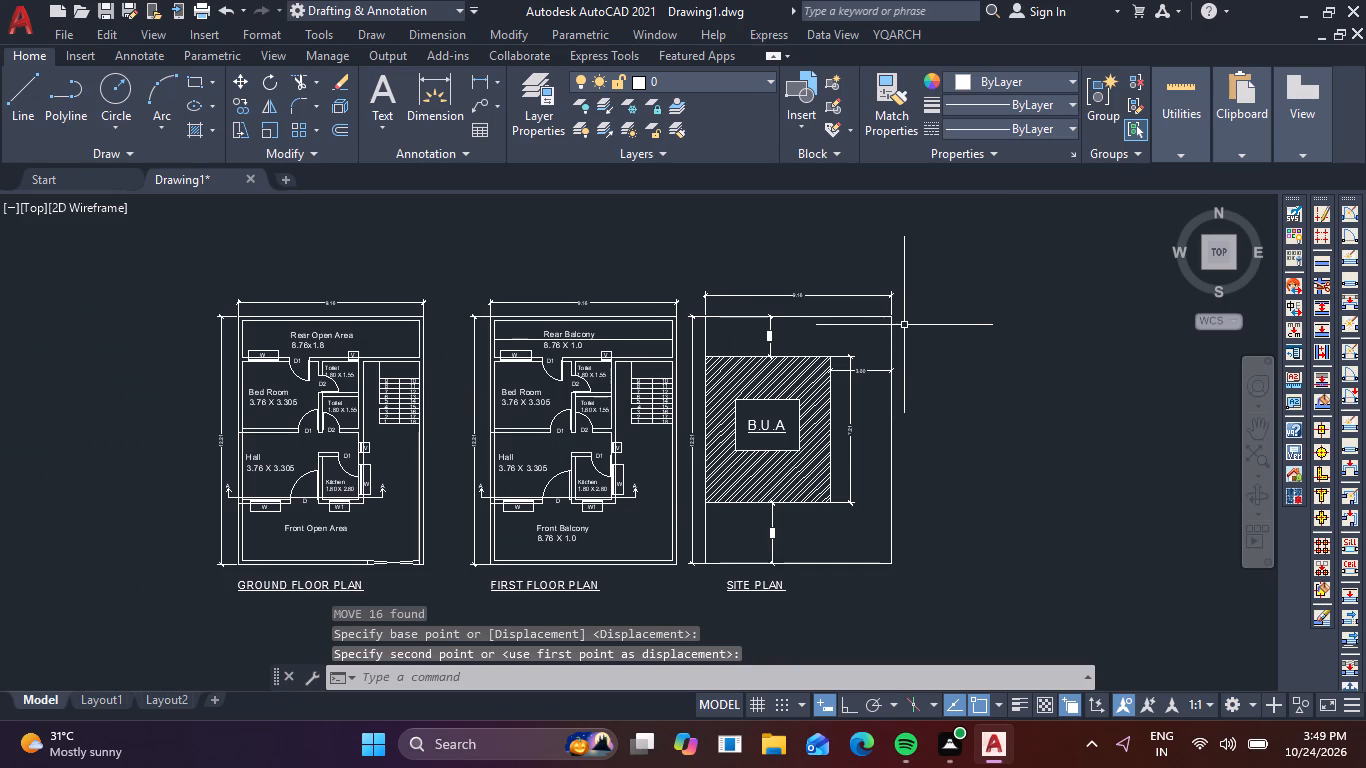
Shift the 9.16 width dimension above the site plan about 0.47 down, closer to the plan's top edge.
scroll(757, 303, up, 1)
click(751, 293)
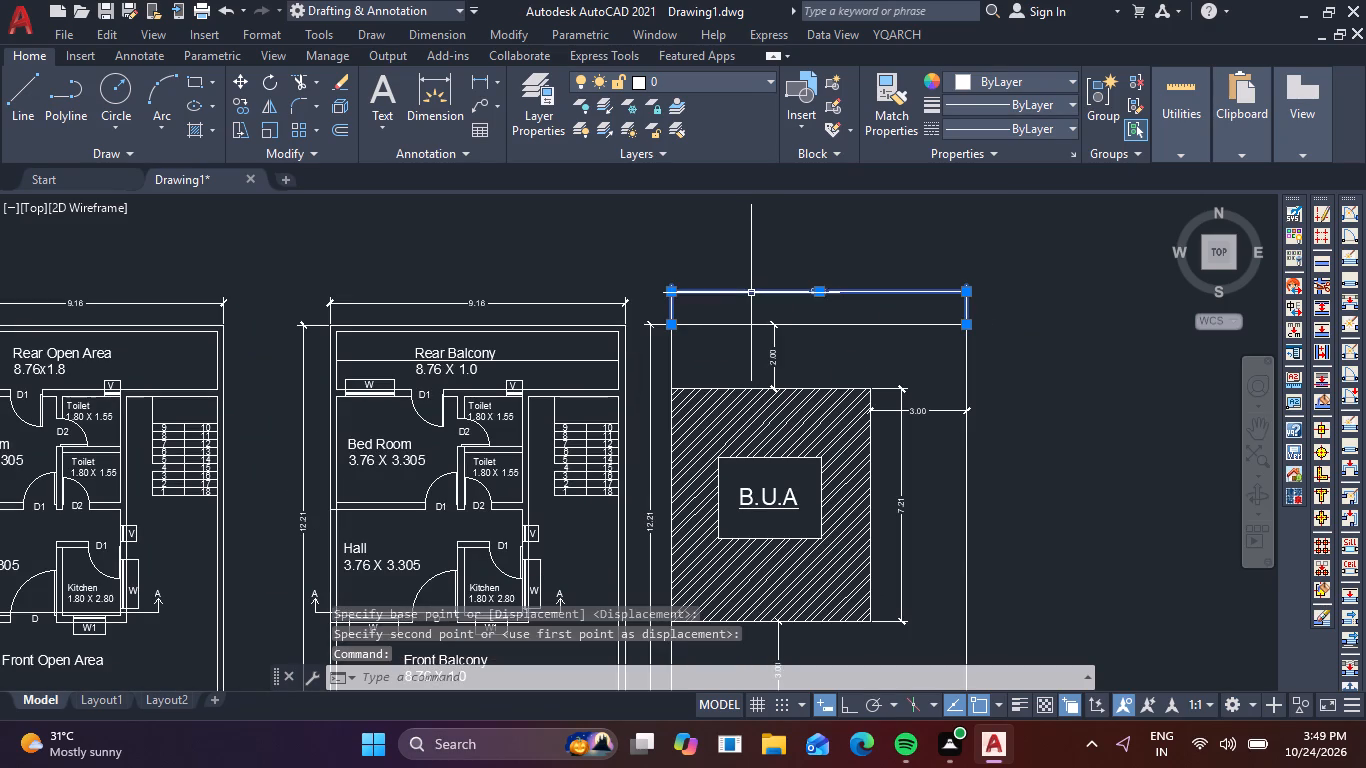
scroll(693, 295, up, 2)
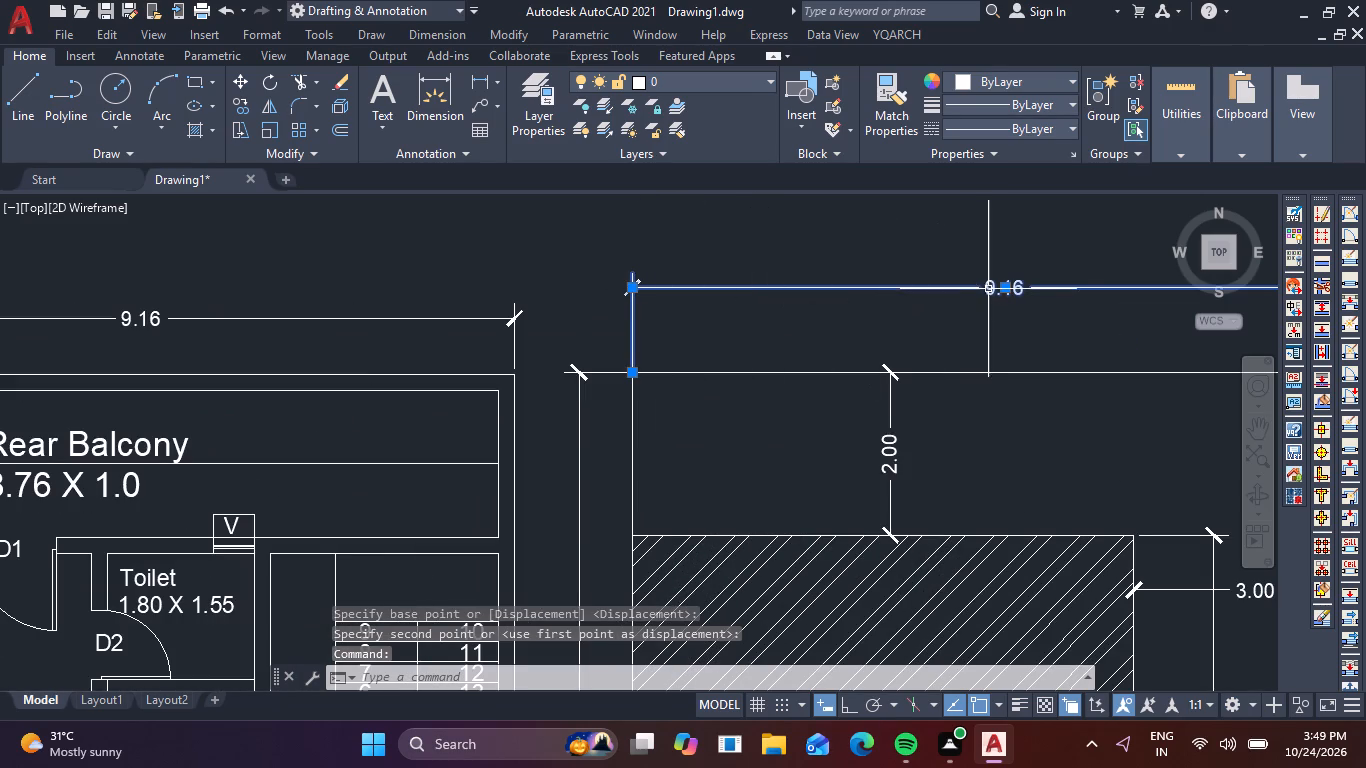
click(1007, 287)
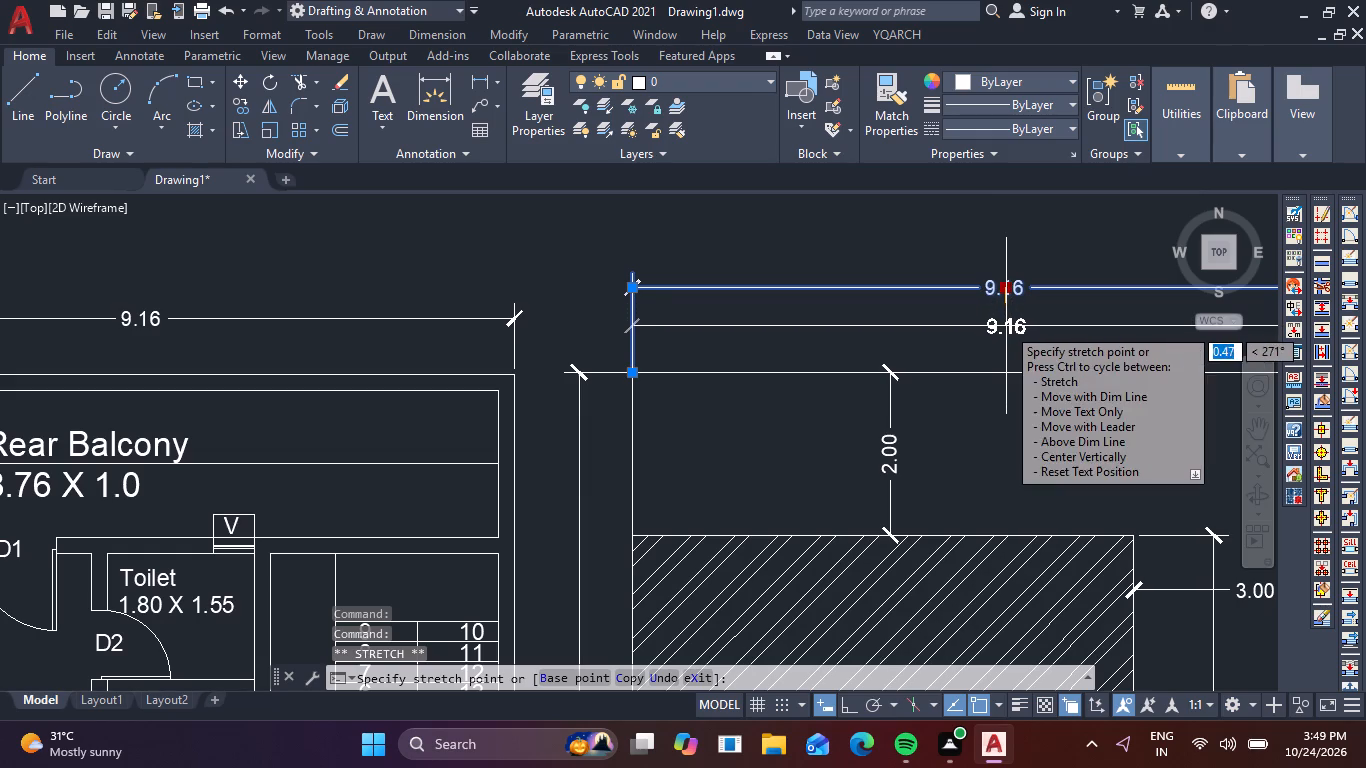
click(1006, 326)
scroll(997, 331, down, 2)
middle_drag(1016, 397, 737, 367)
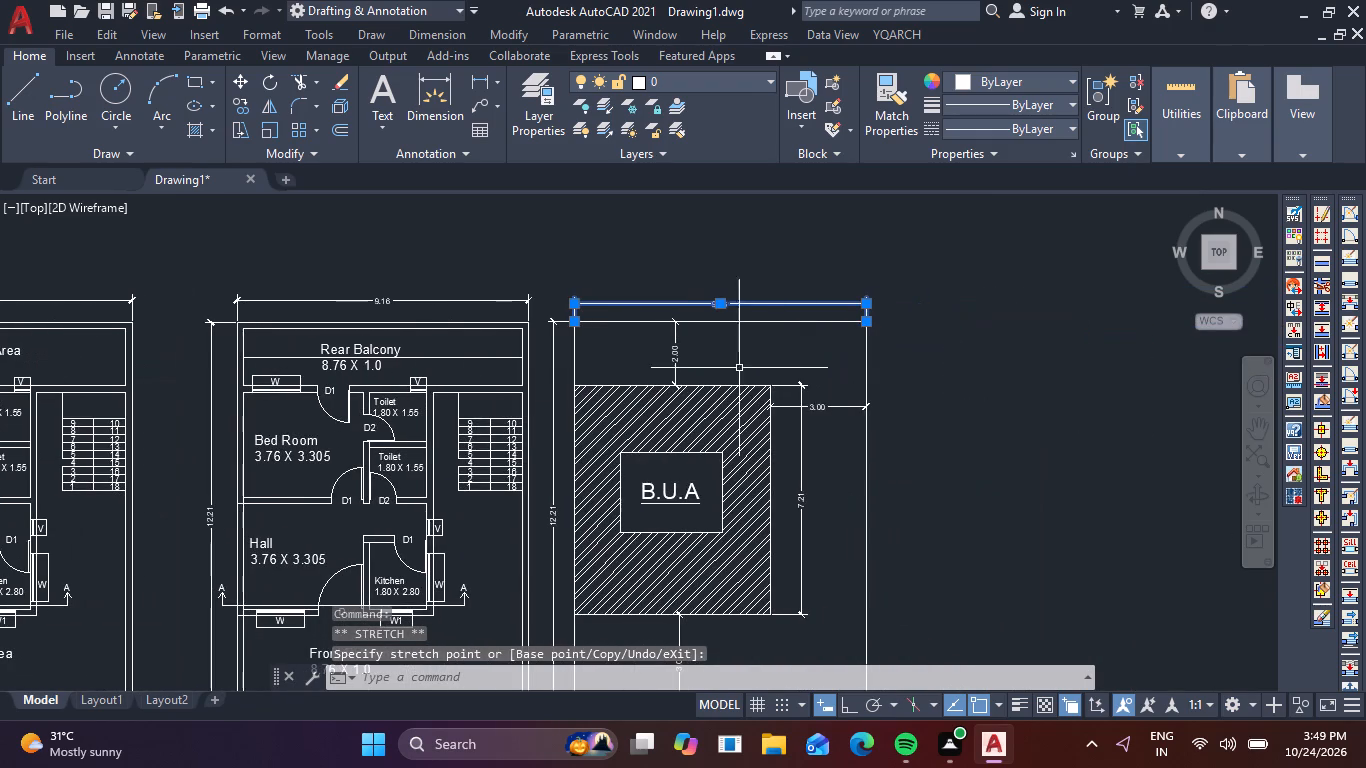
key(Escape)
scroll(795, 372, down, 1)
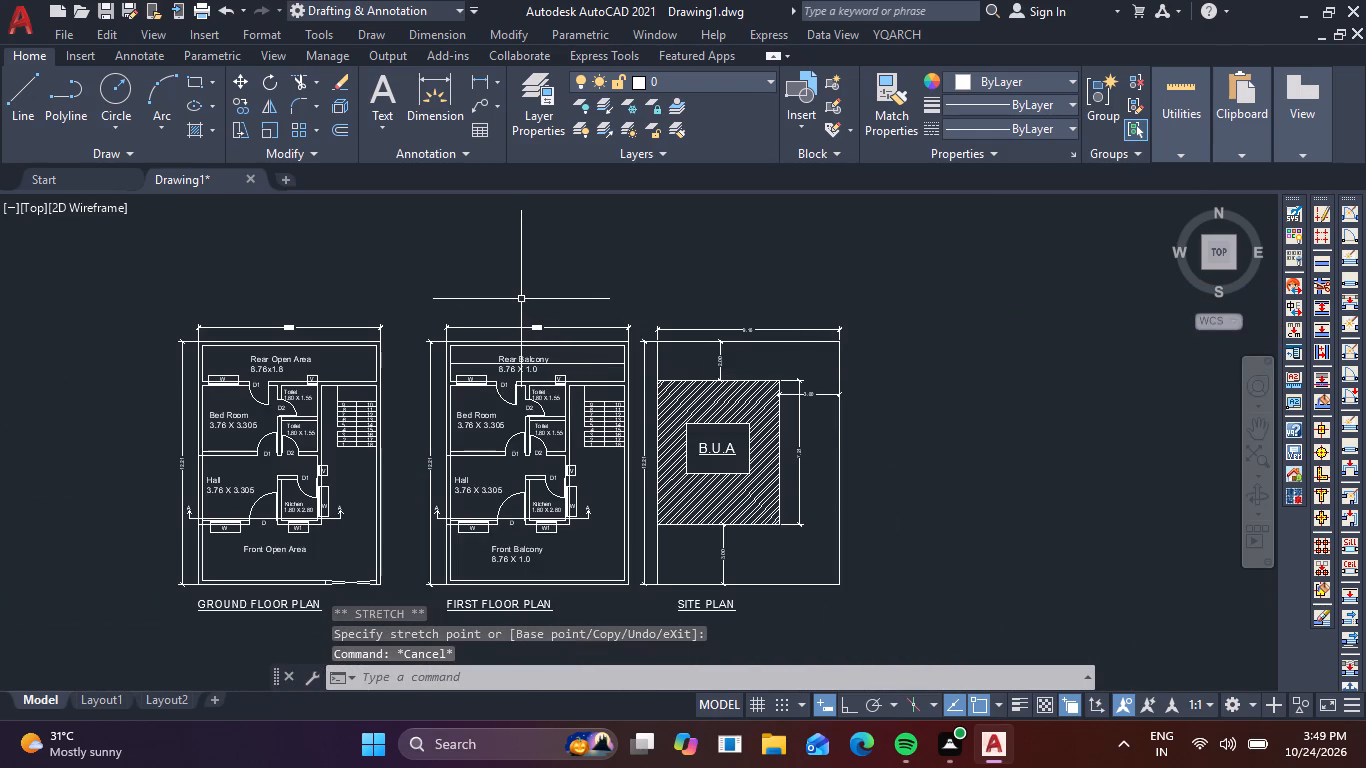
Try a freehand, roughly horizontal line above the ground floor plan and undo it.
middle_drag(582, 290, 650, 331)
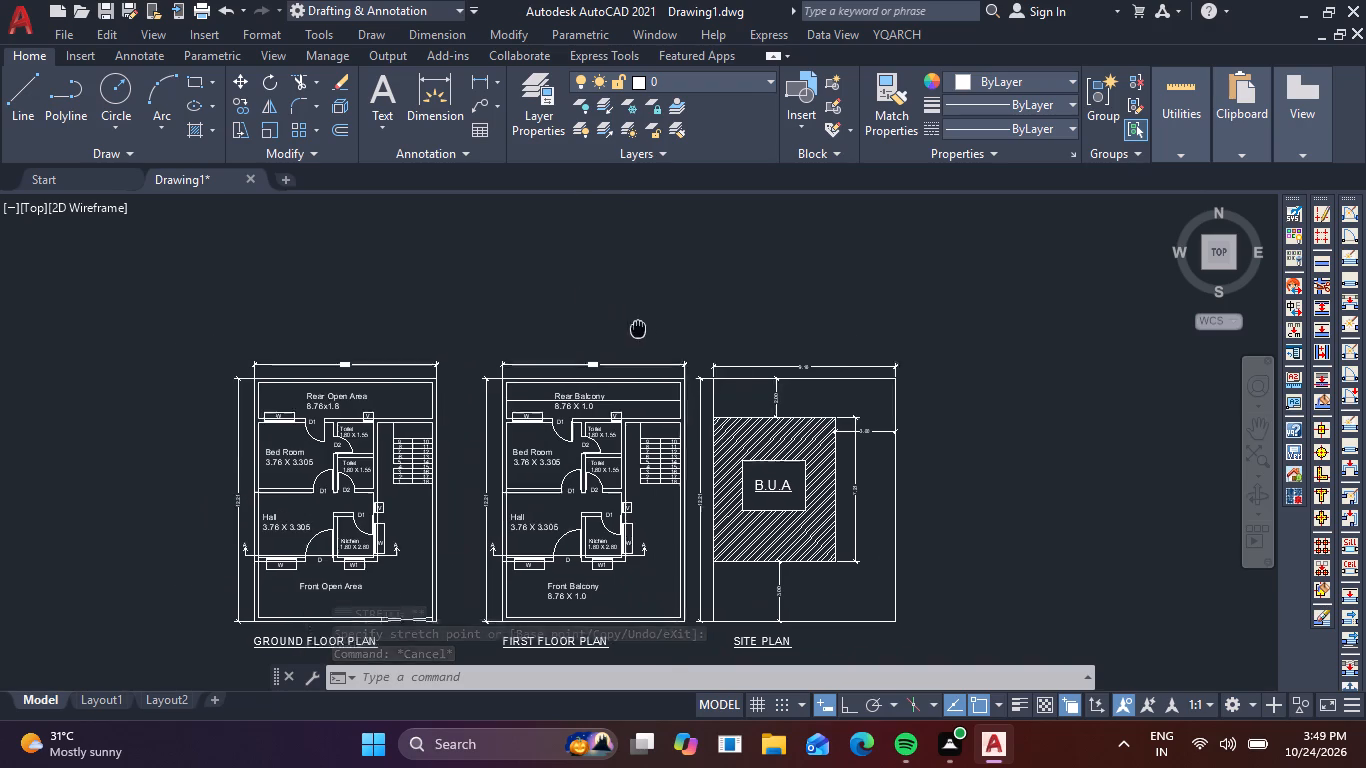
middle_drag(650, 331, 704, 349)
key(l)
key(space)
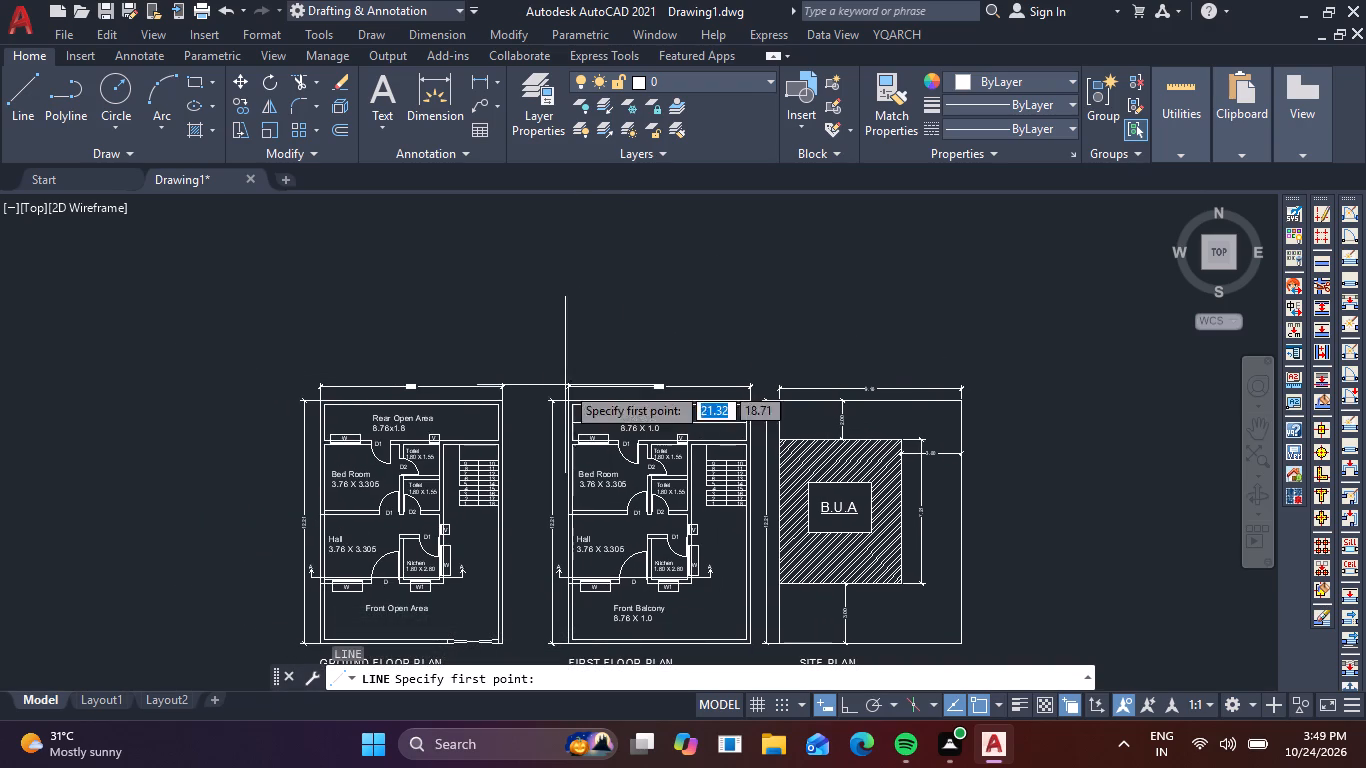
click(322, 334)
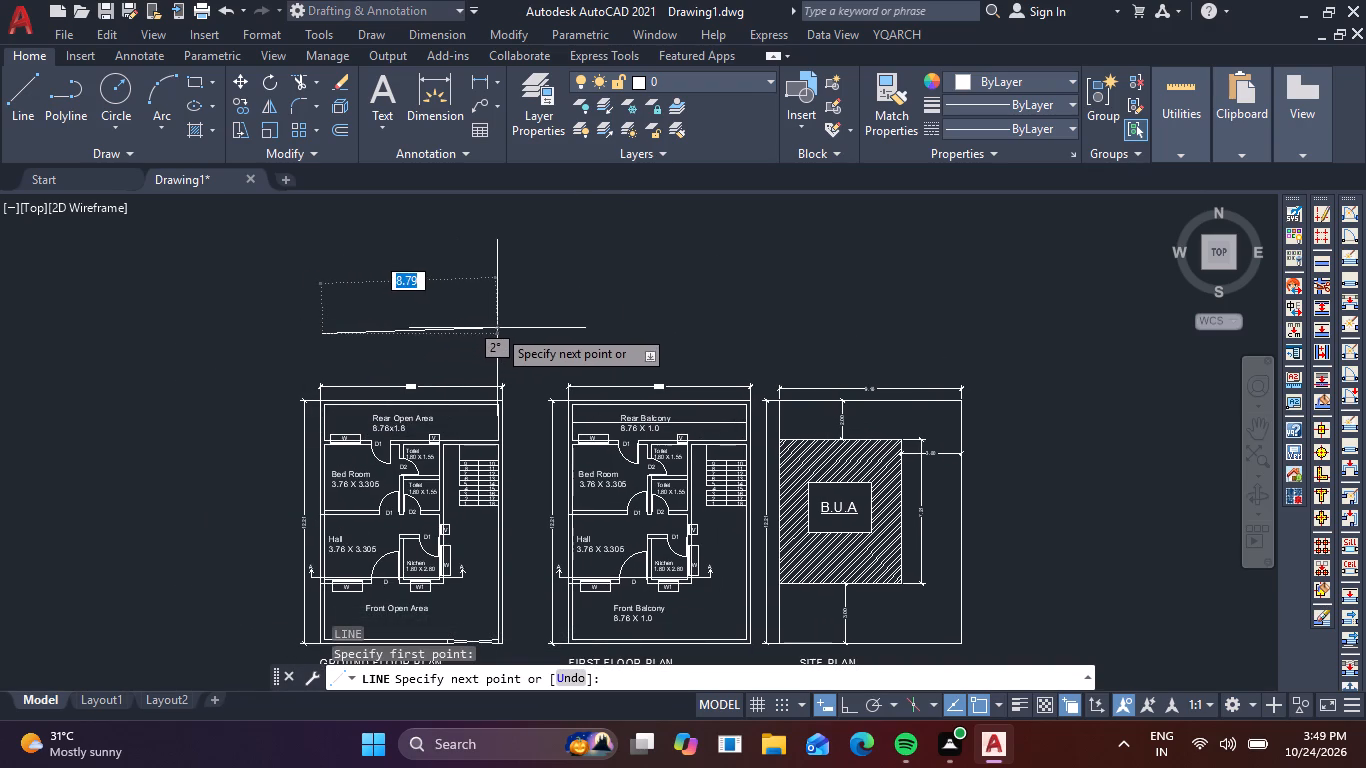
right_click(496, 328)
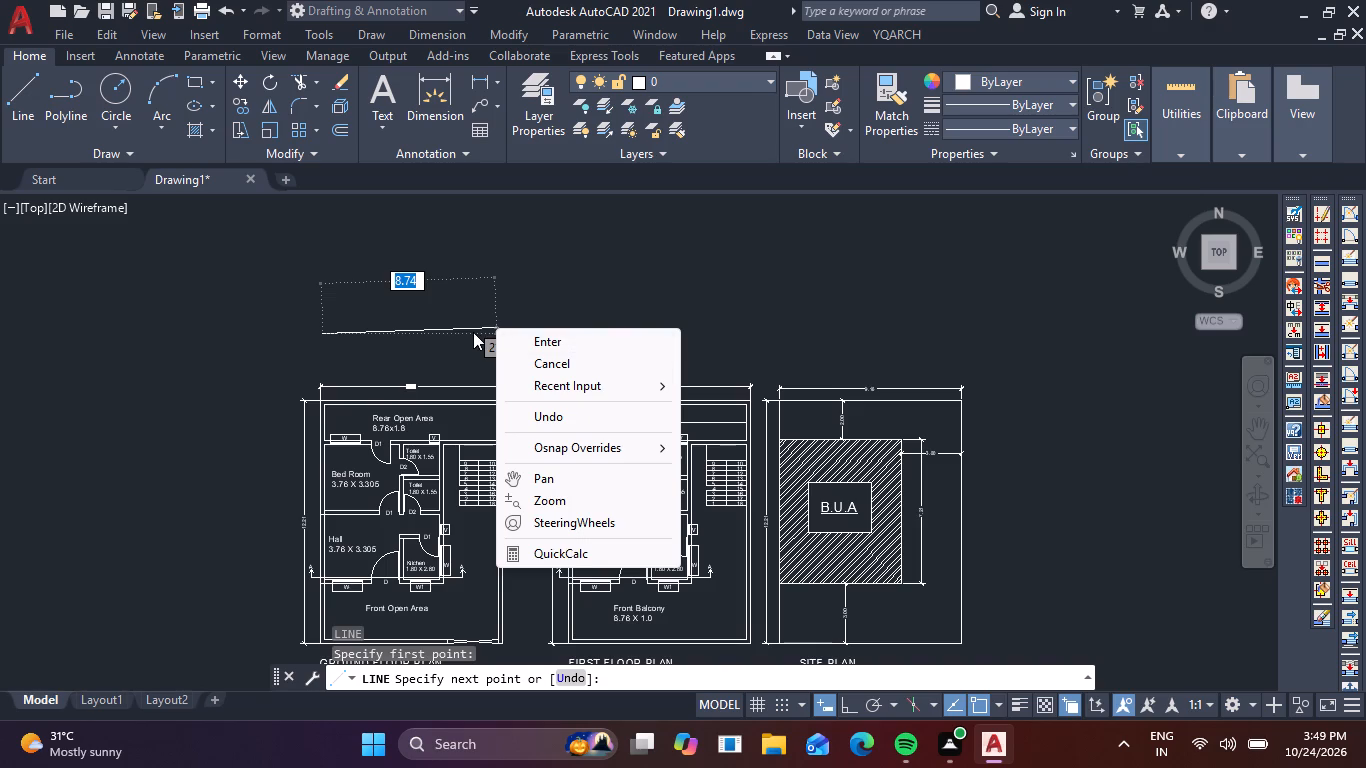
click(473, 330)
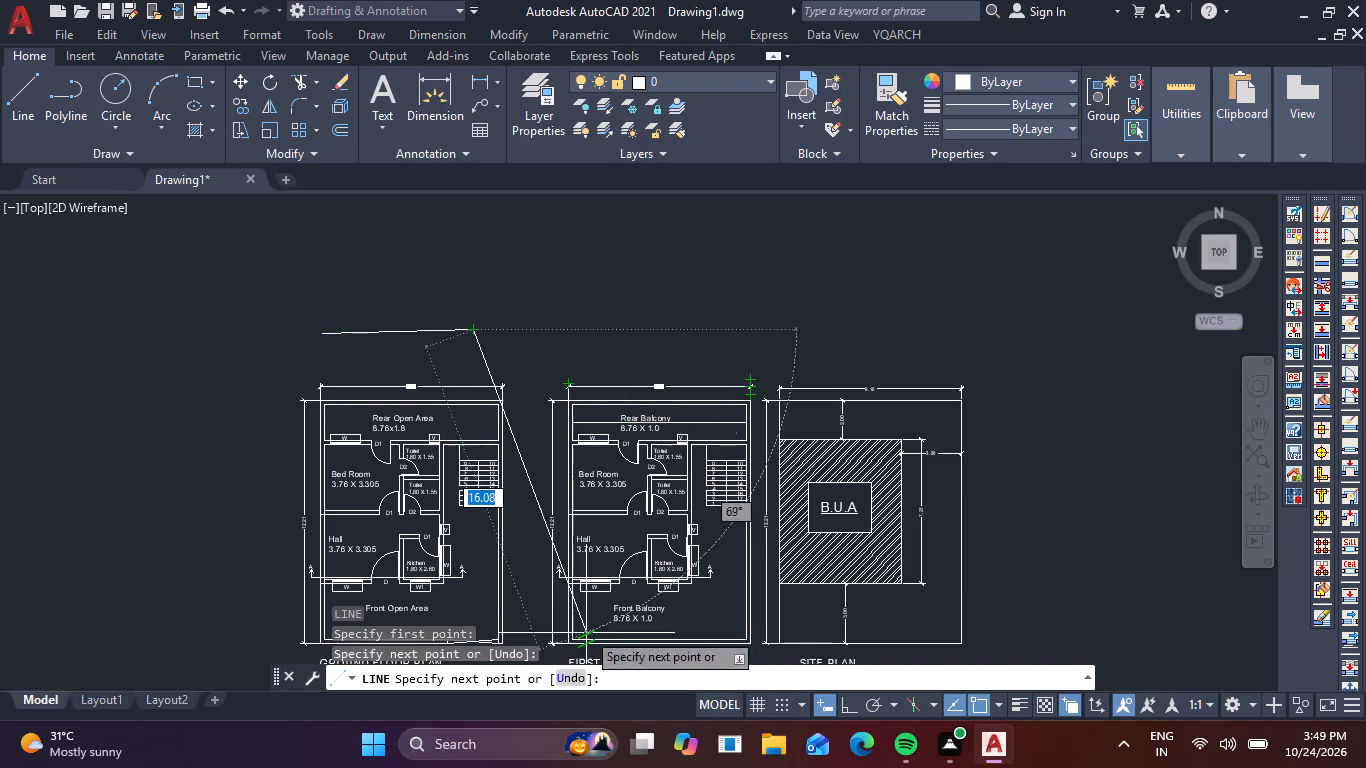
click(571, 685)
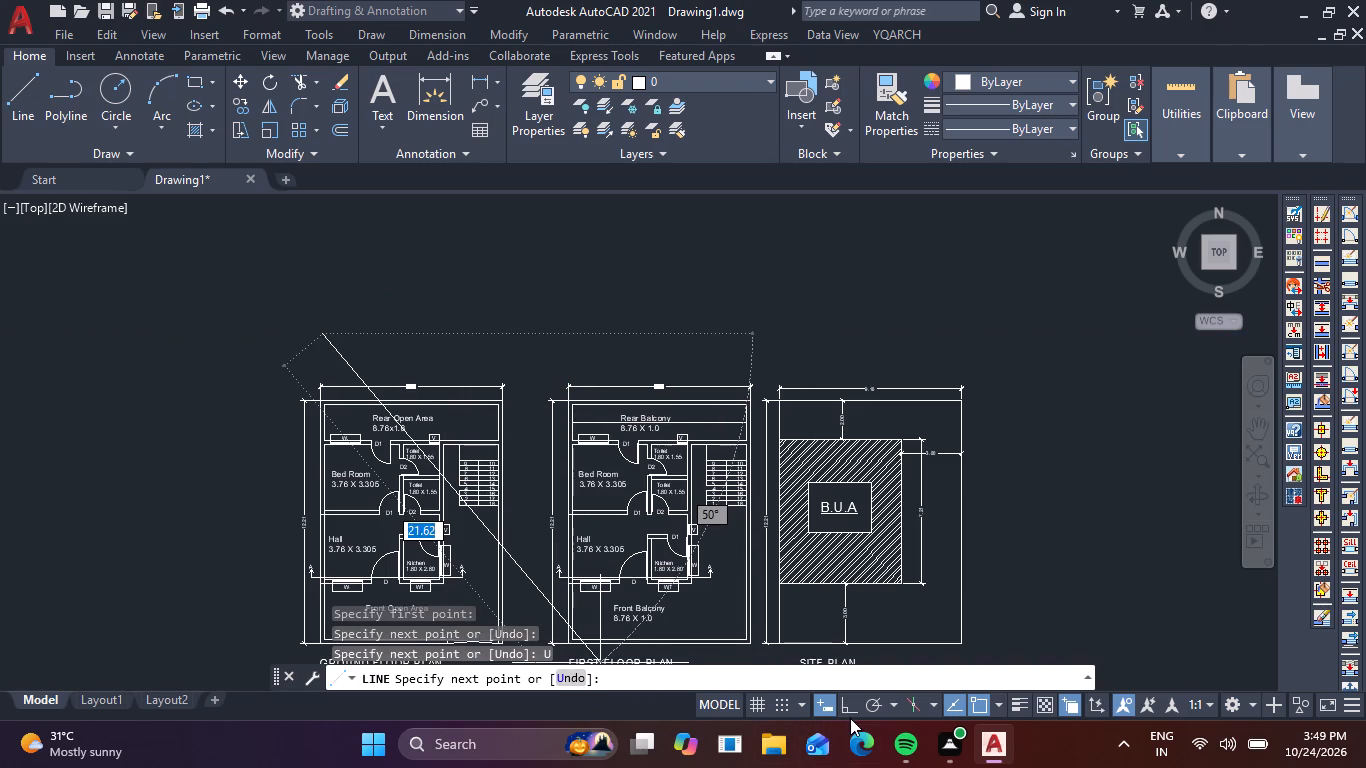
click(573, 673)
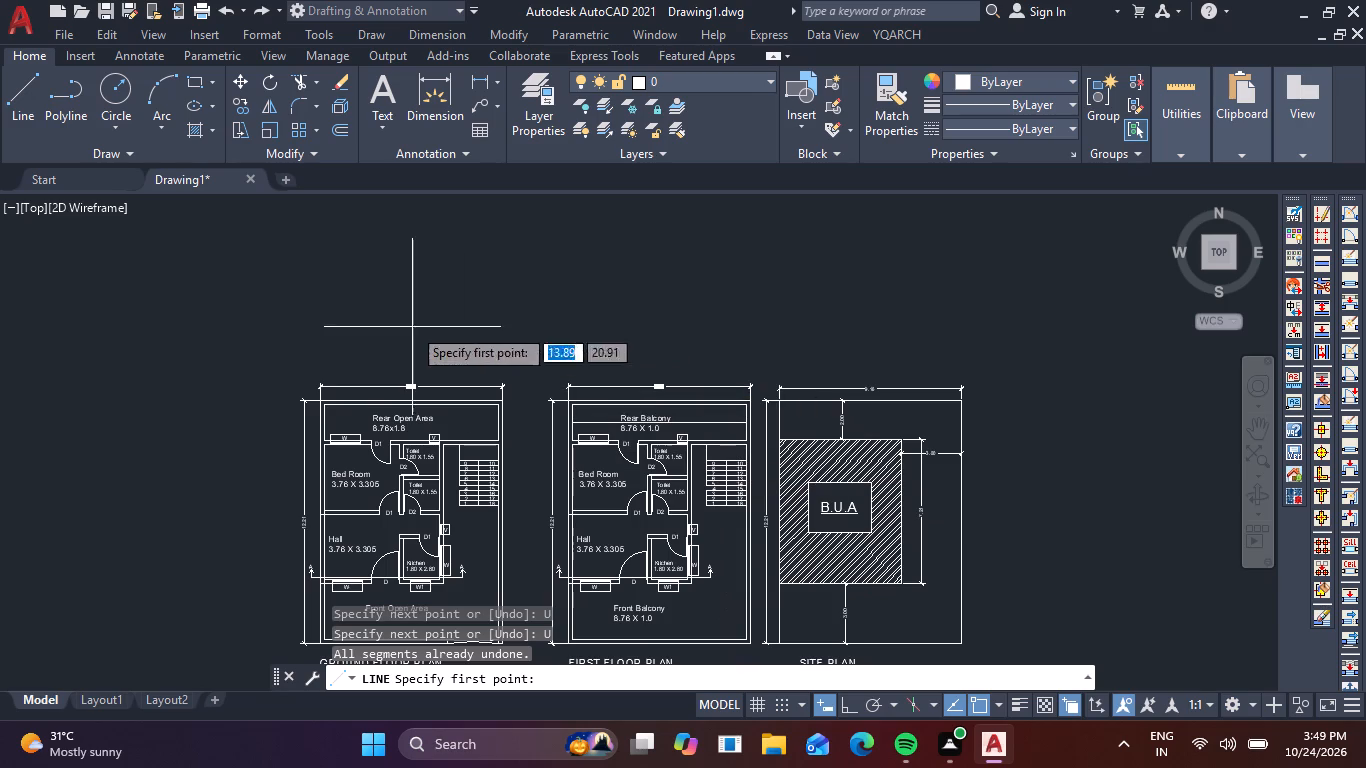
Draw a horizontal line 8.76 long above the ground floor plan, with Ortho mode turned on.
click(3, 104)
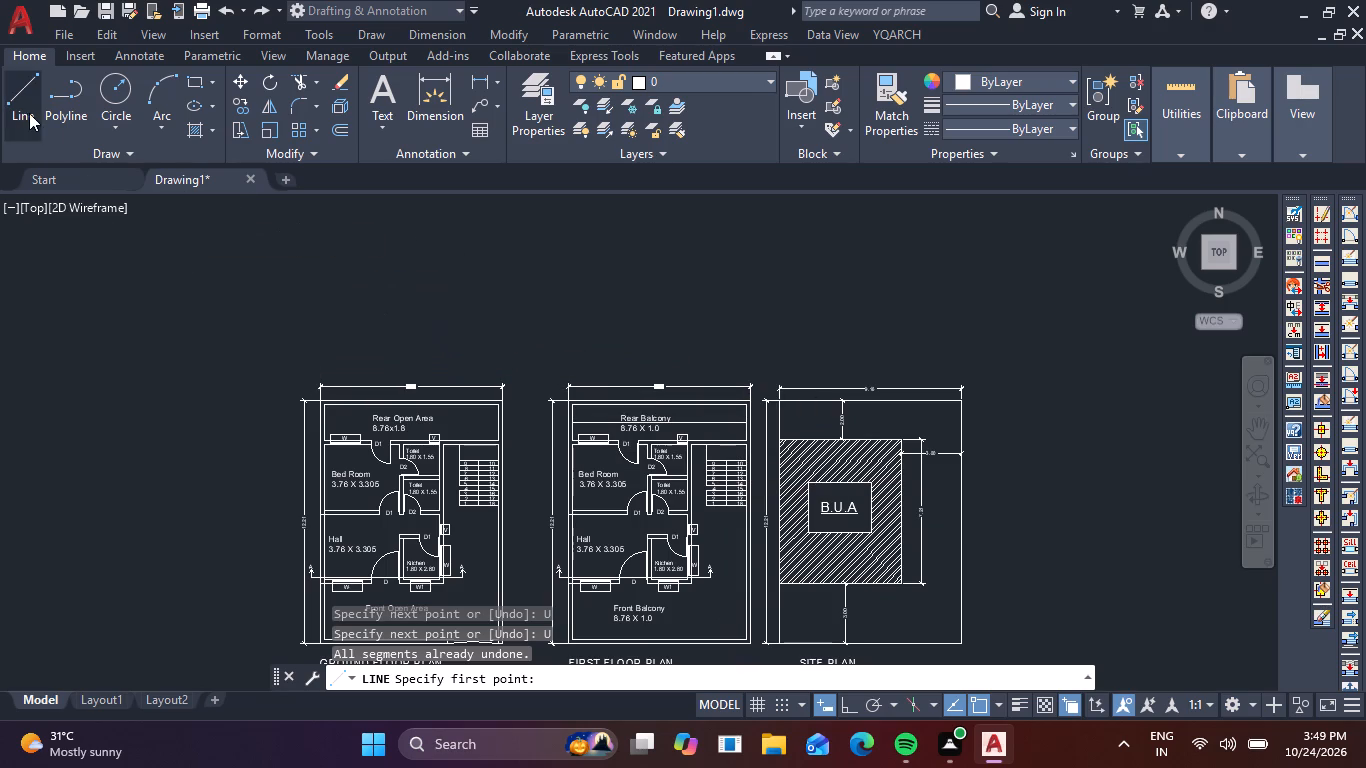
click(316, 339)
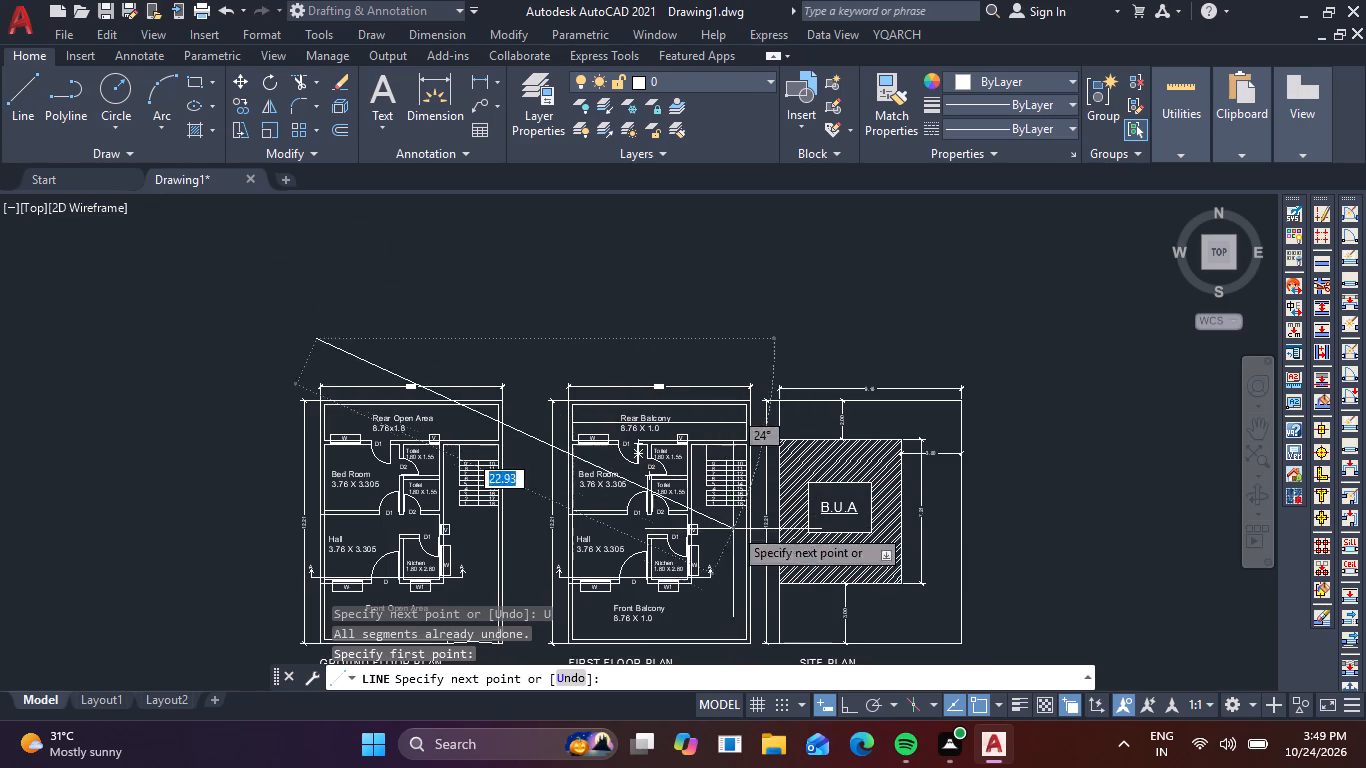
click(847, 706)
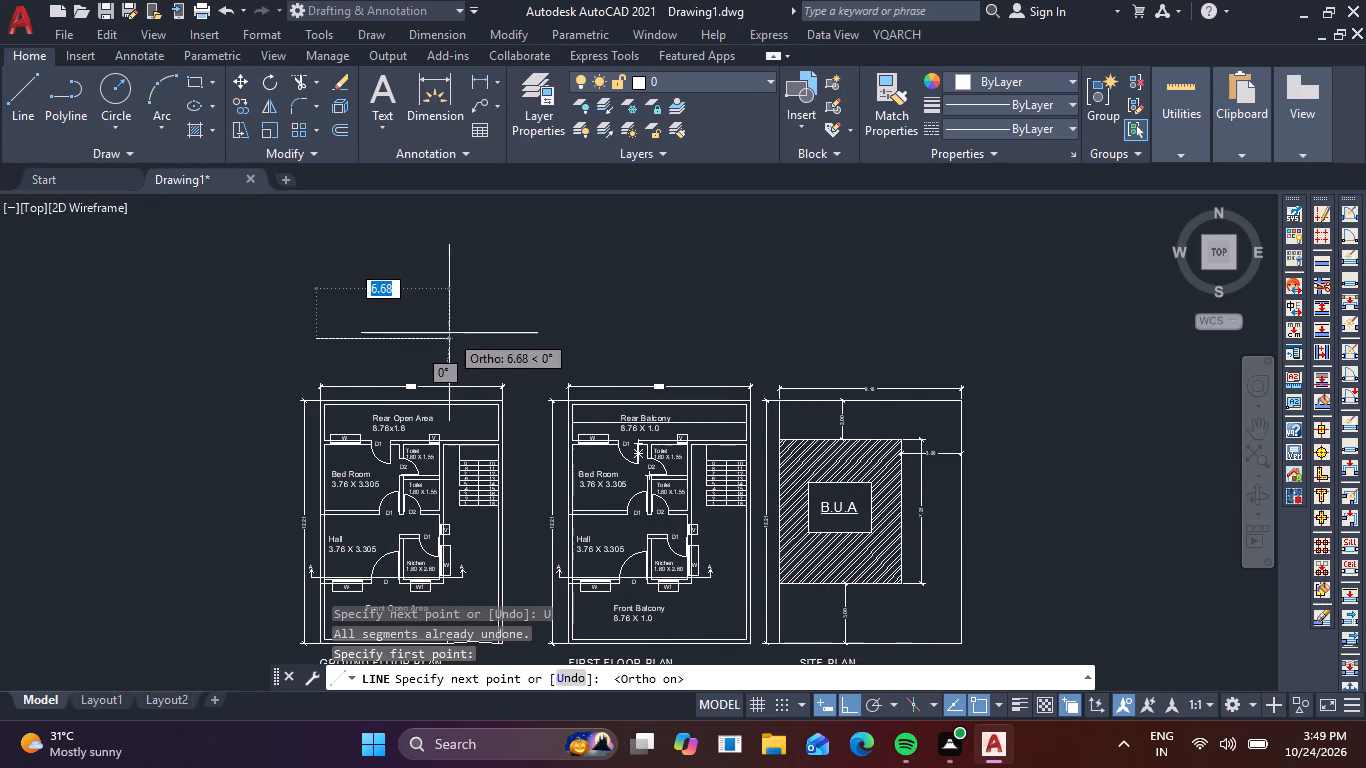
scroll(498, 330, up, 1)
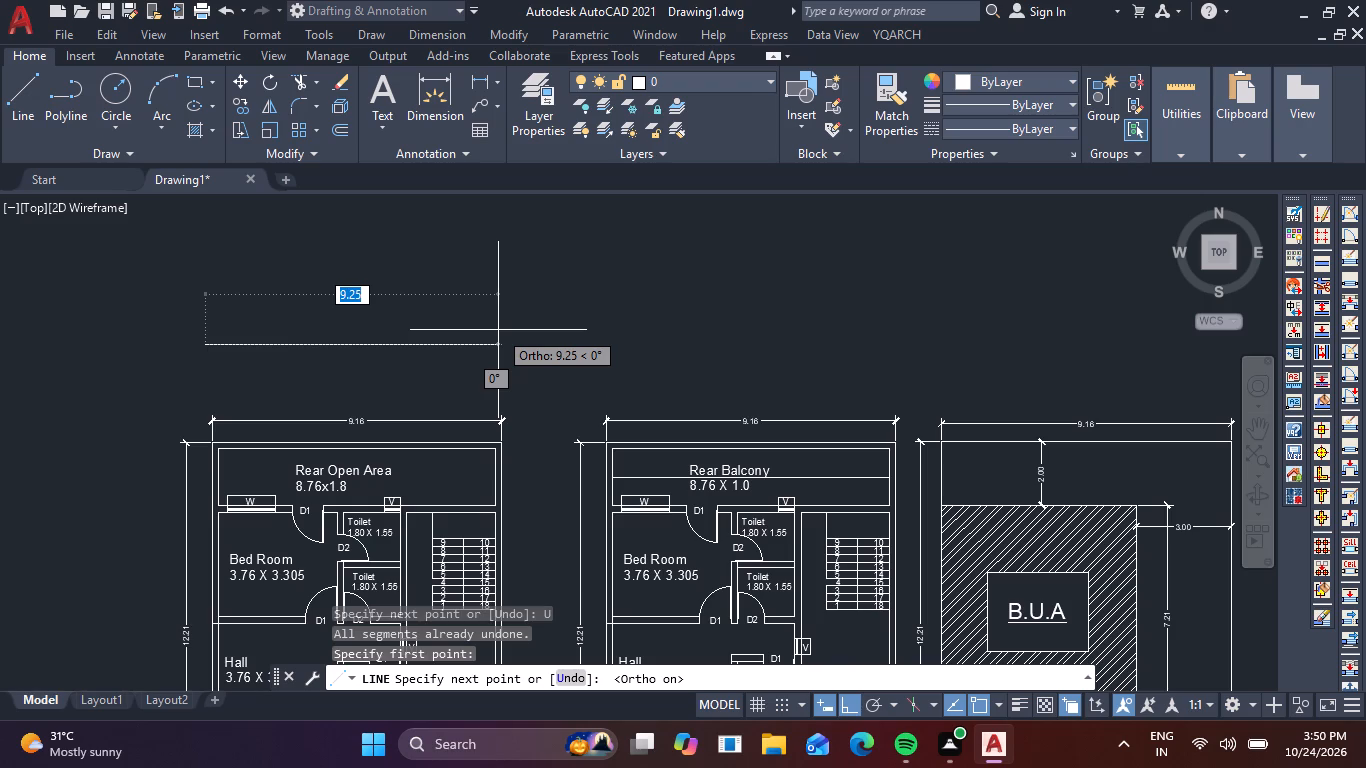
key(8)
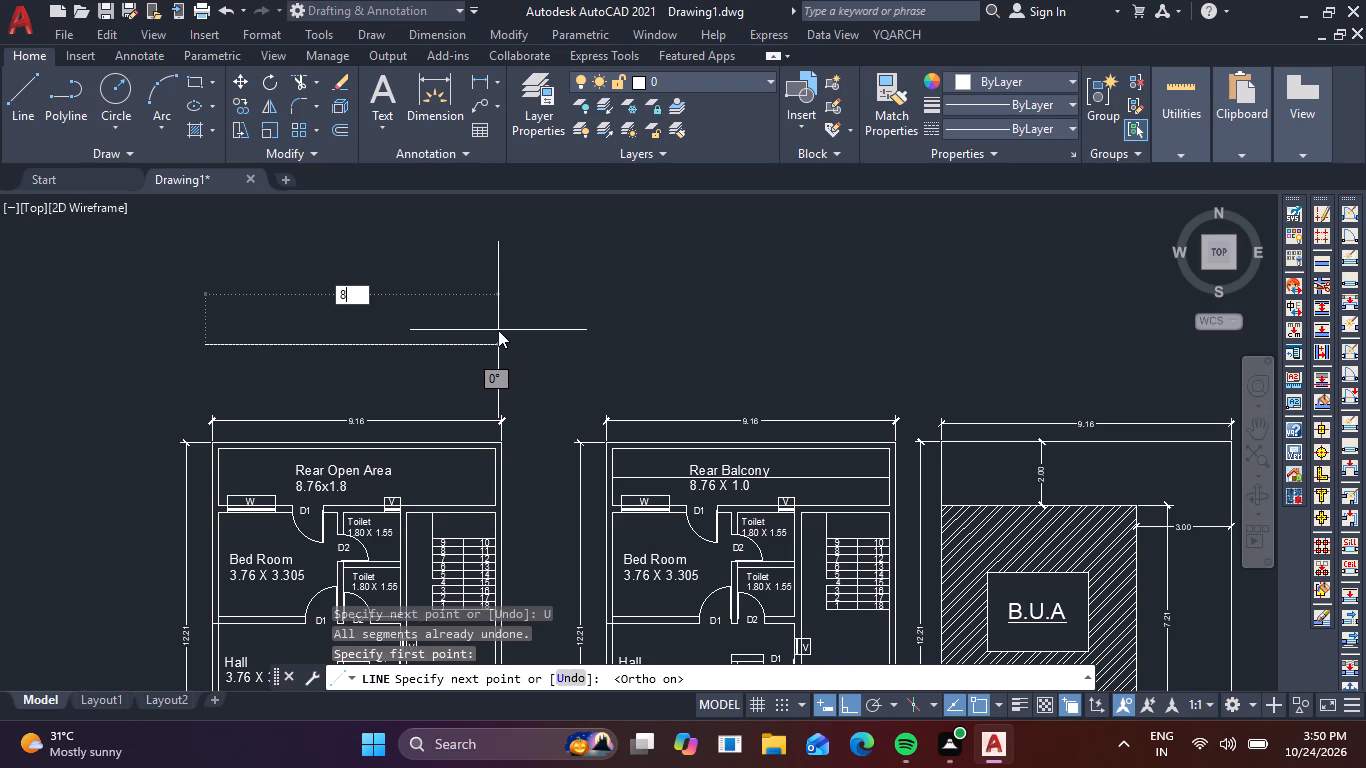
key(period)
text(76)
key(Return)
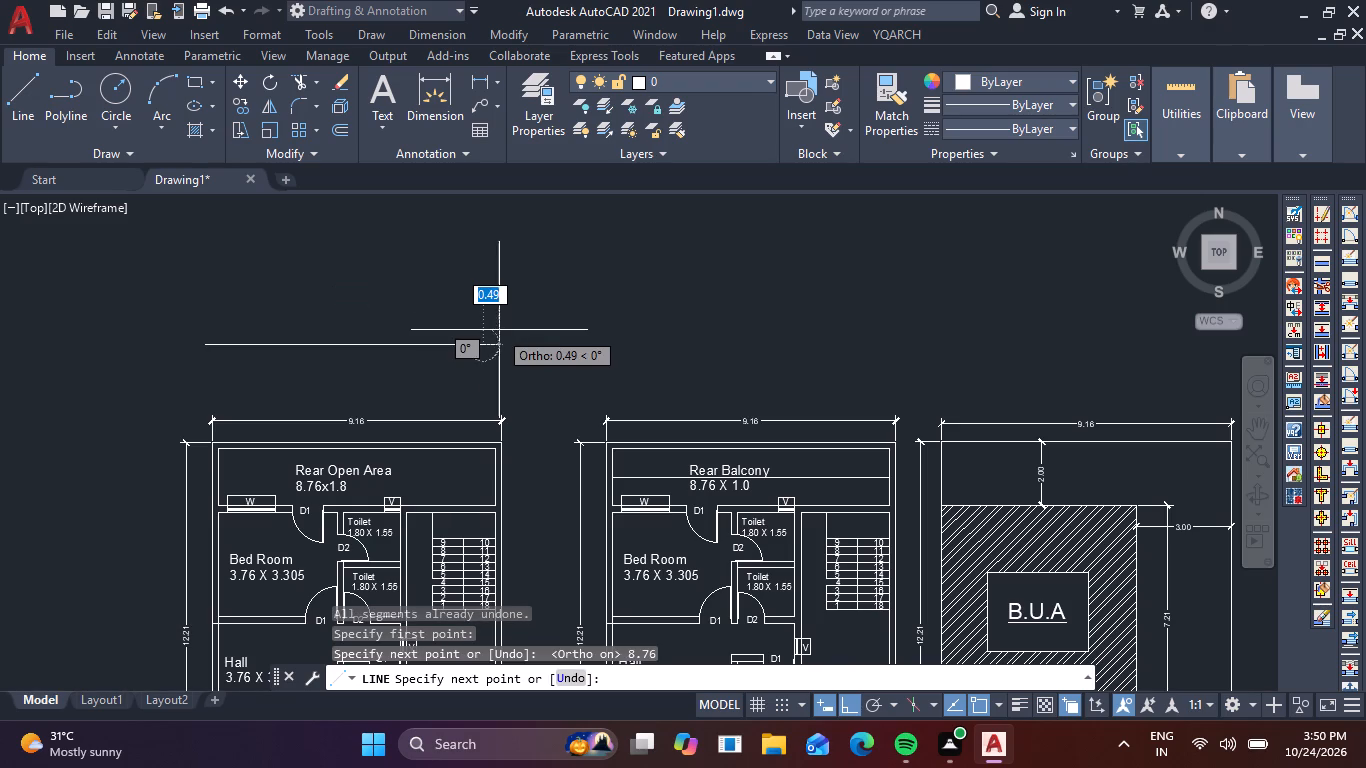
key(Escape)
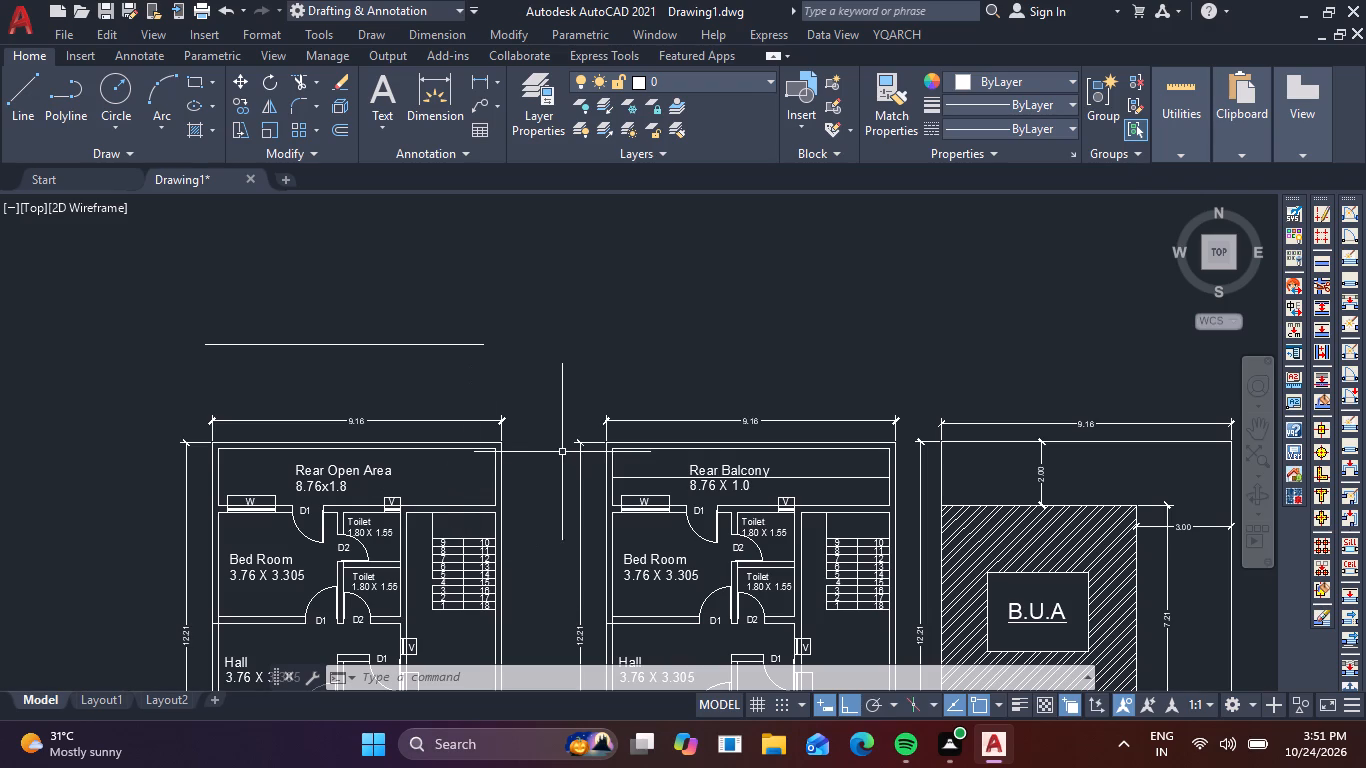
Offset the 8.76 line above the ground floor plan upward by 0.9.
key(o)
key(Return)
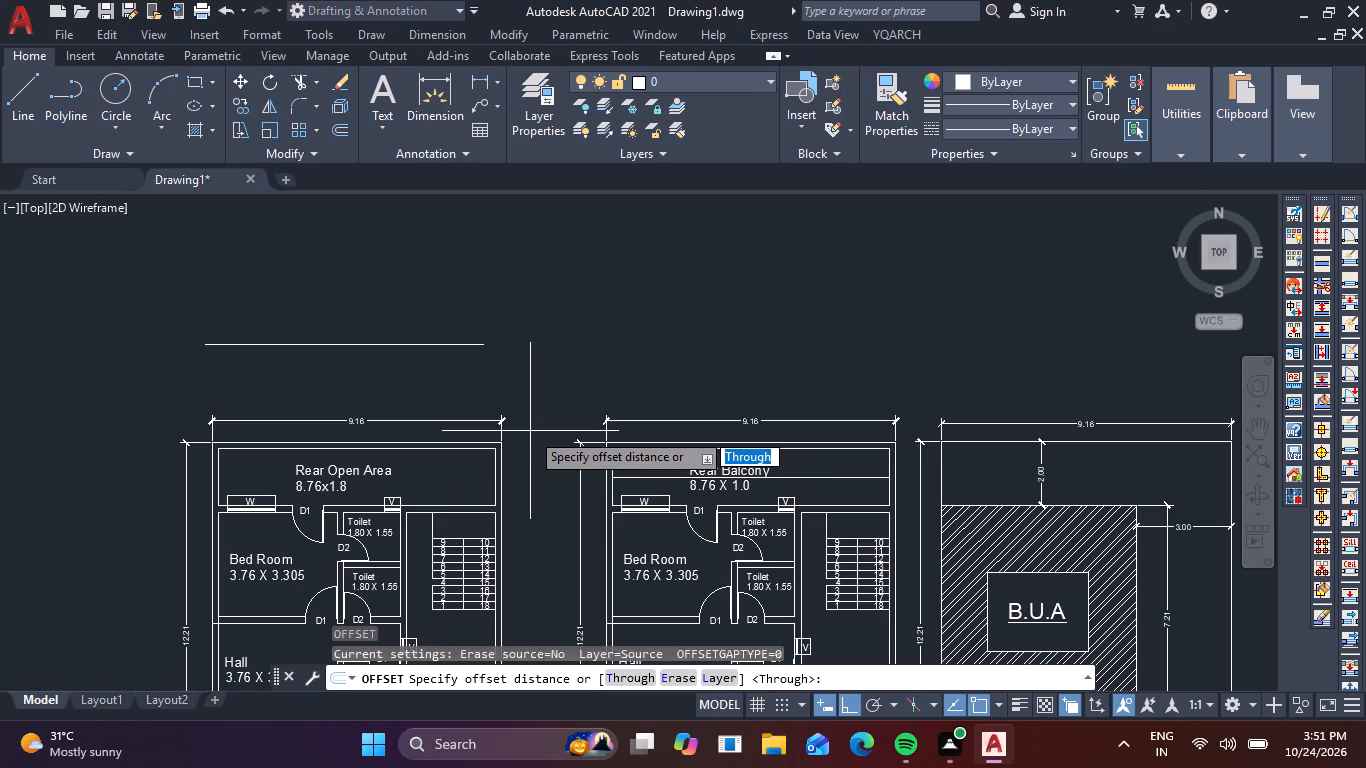
text(.9)
key(Return)
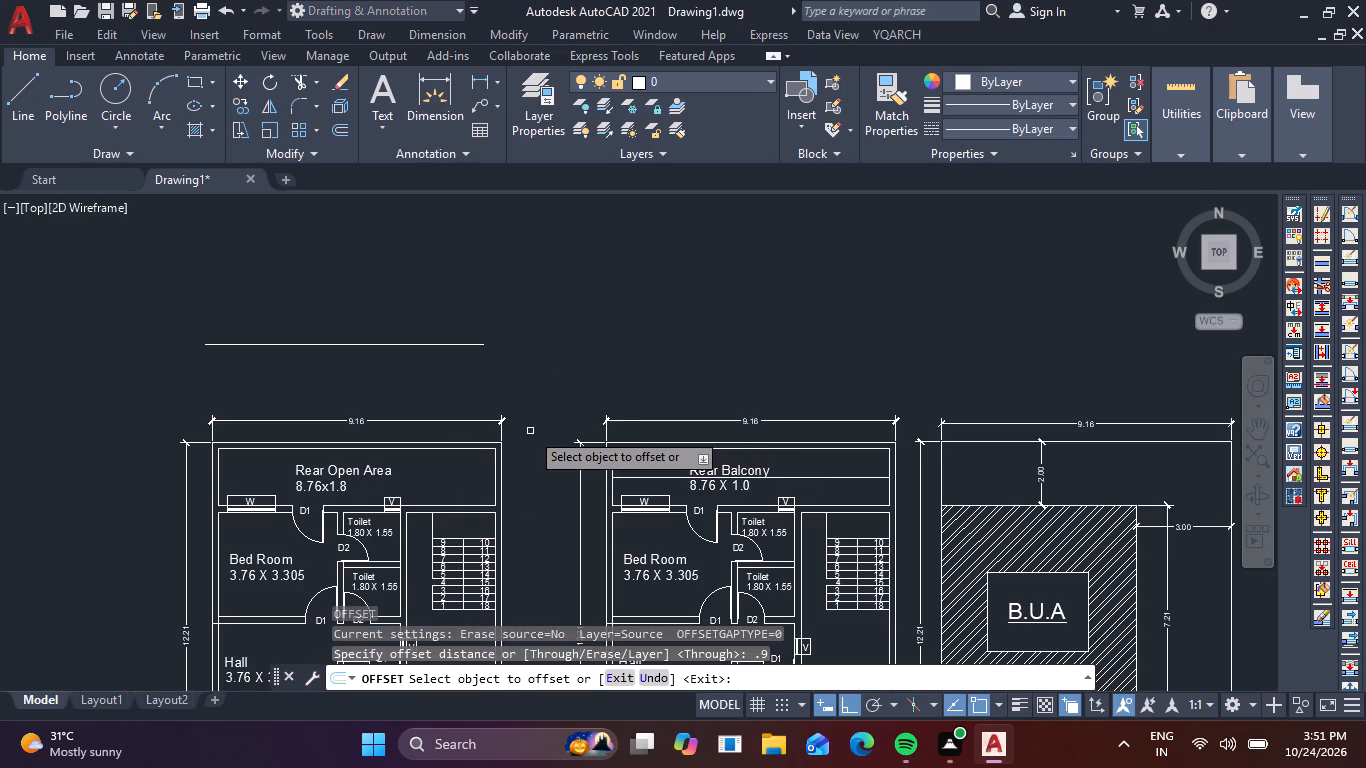
click(375, 346)
click(408, 298)
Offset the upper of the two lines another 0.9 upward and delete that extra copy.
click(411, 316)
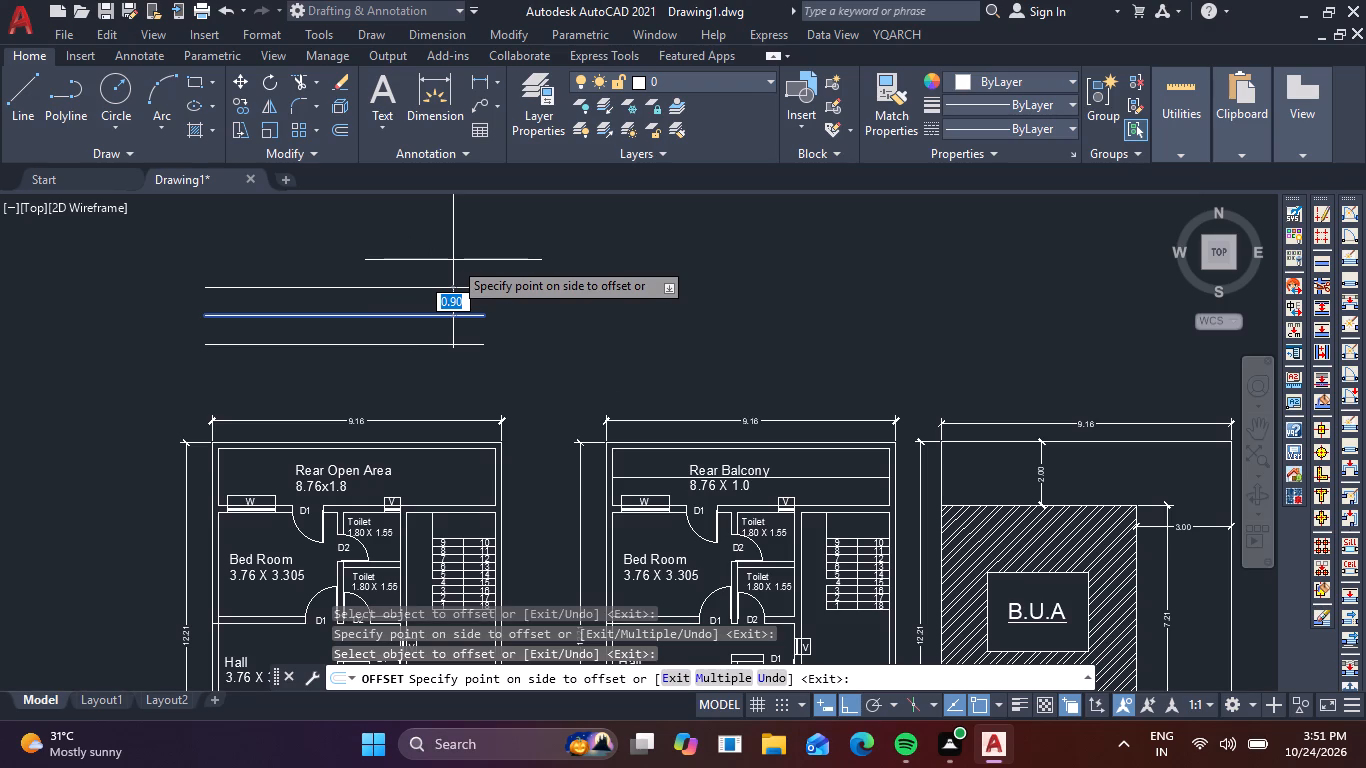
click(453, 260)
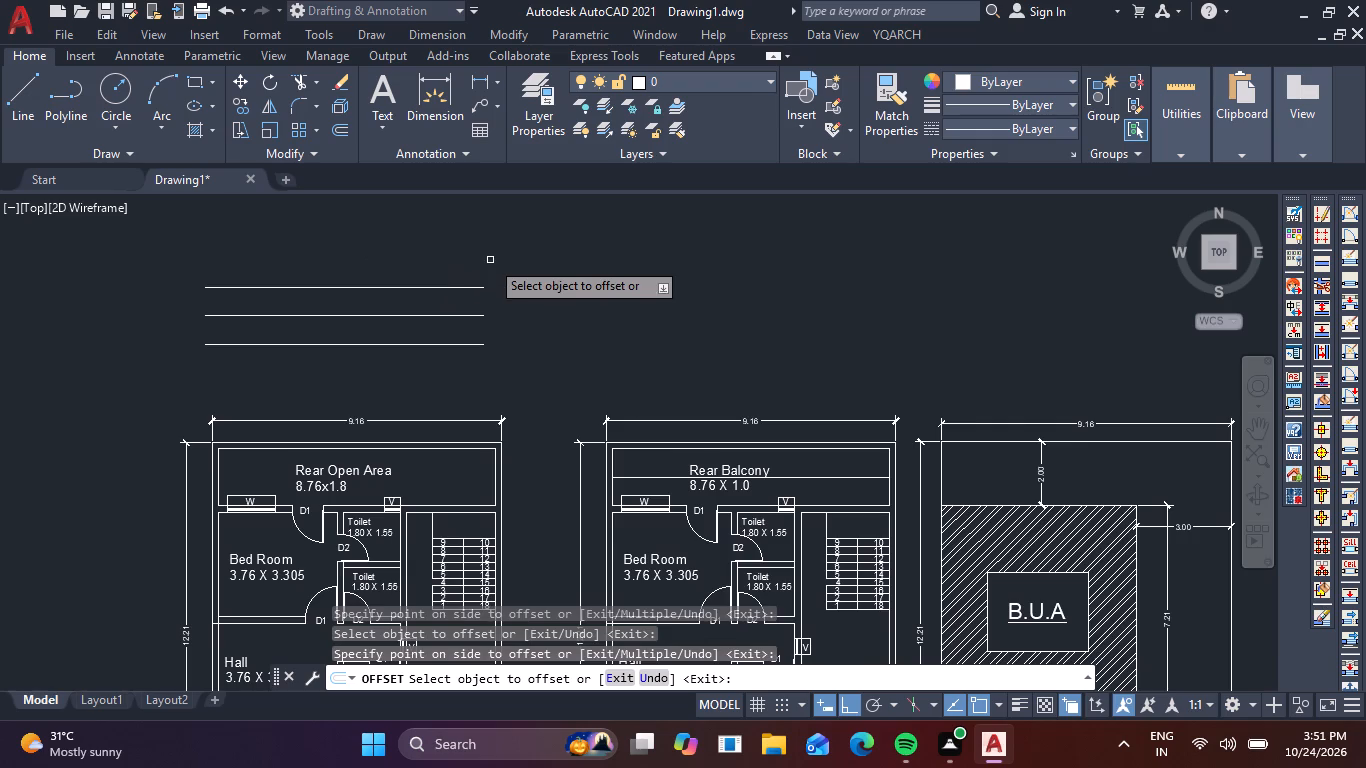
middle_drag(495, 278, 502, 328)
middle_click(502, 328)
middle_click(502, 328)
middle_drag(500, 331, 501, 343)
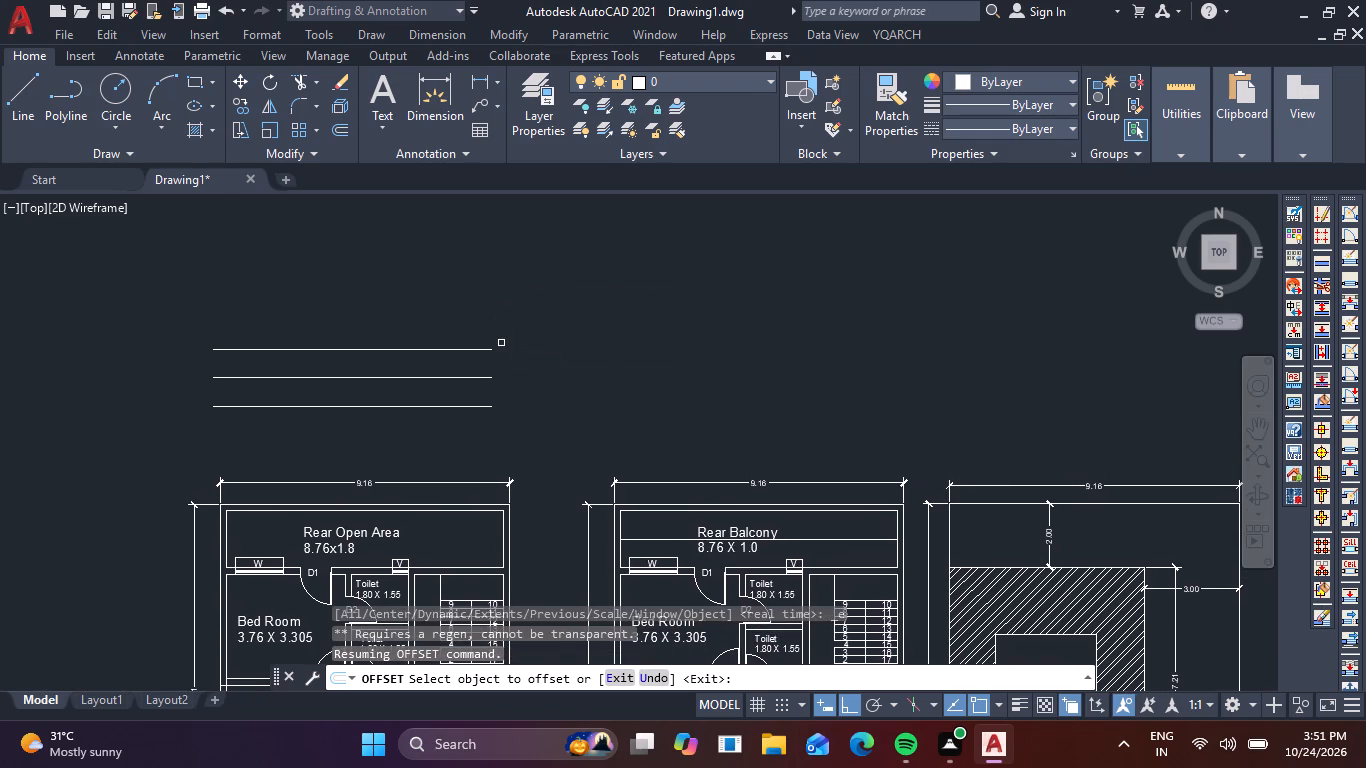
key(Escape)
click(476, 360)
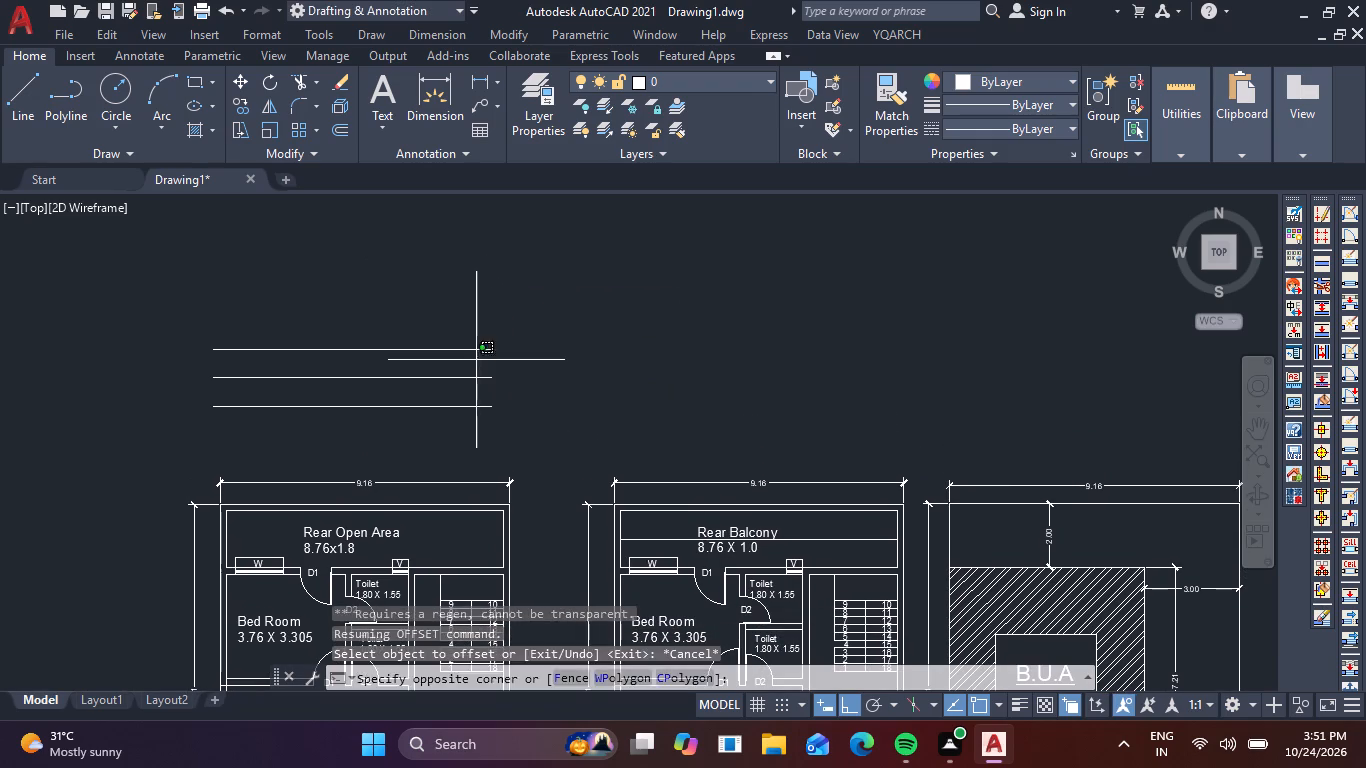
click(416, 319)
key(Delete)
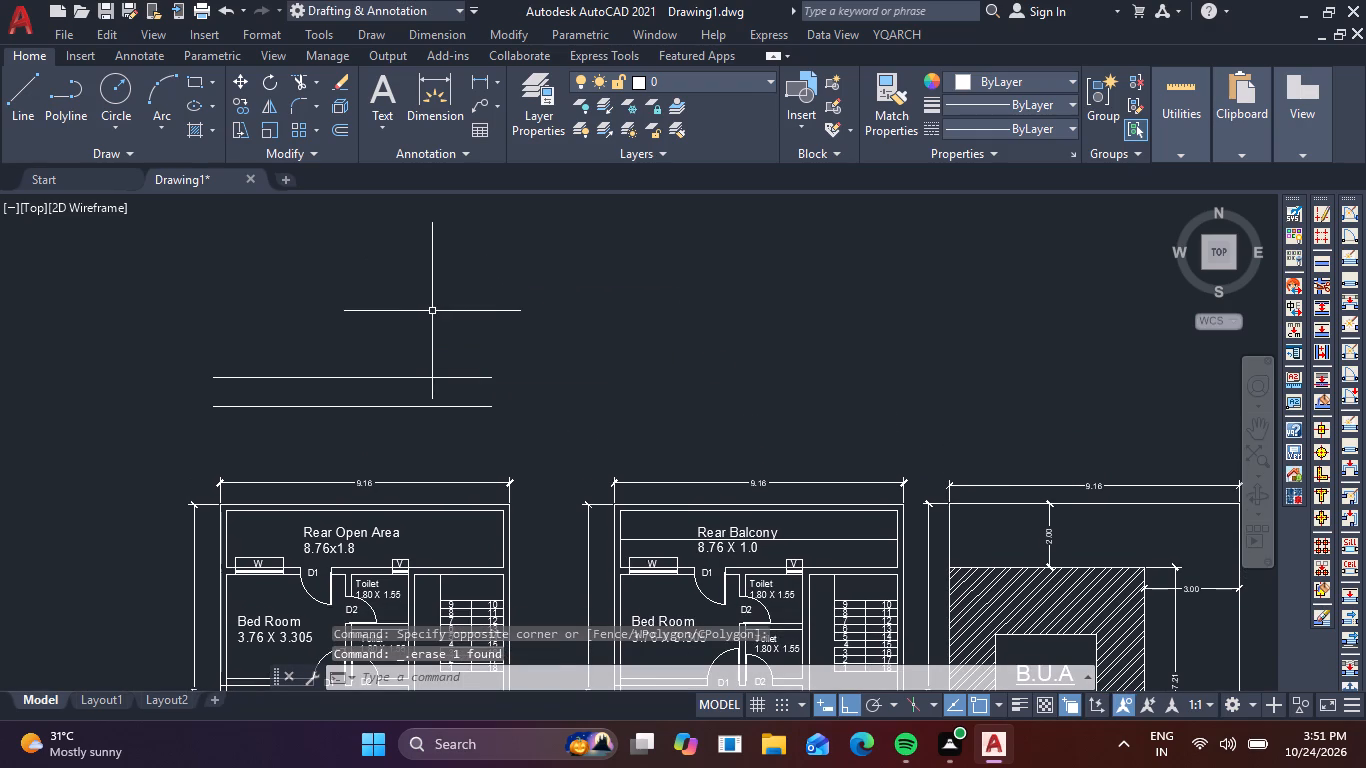
Offset the upper of the two remaining lines upward by 3.
middle_drag(452, 375, 453, 379)
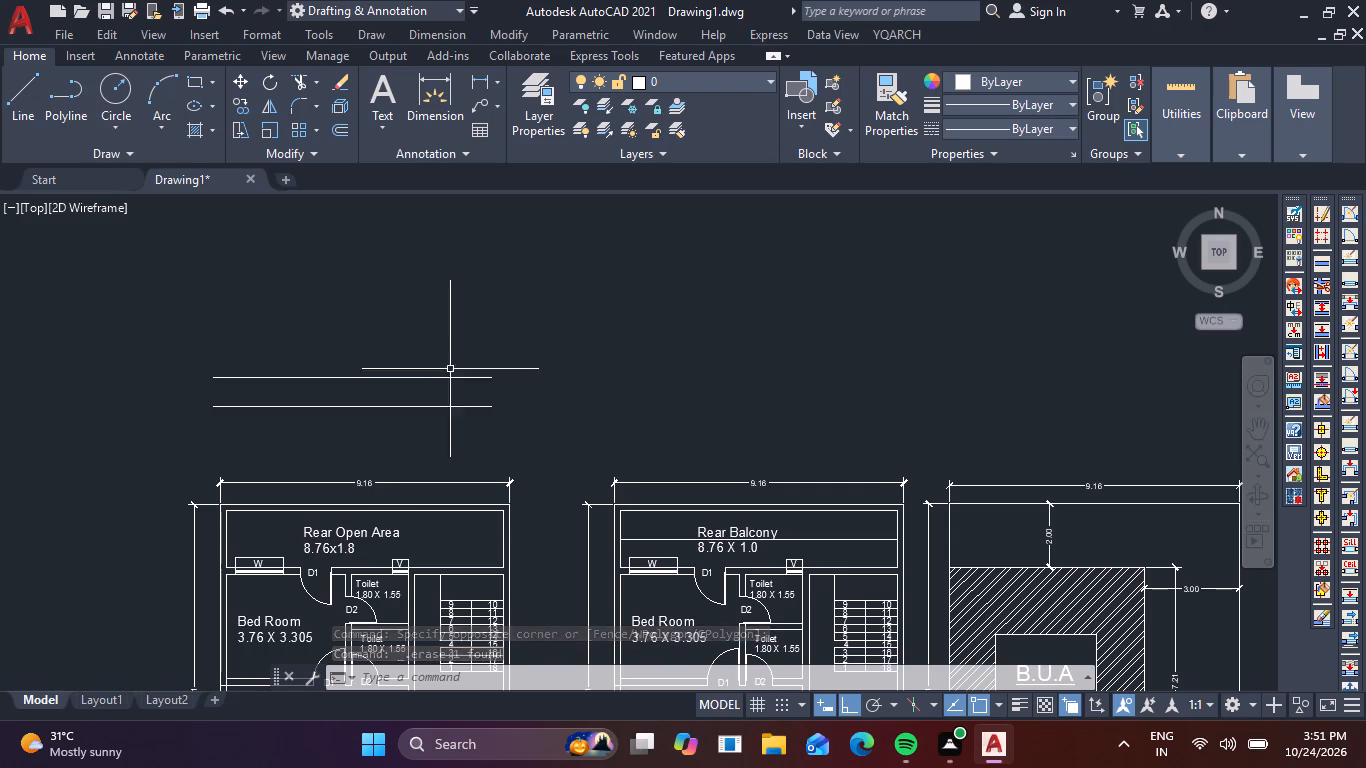
middle_drag(453, 379, 464, 427)
key(o)
key(Return)
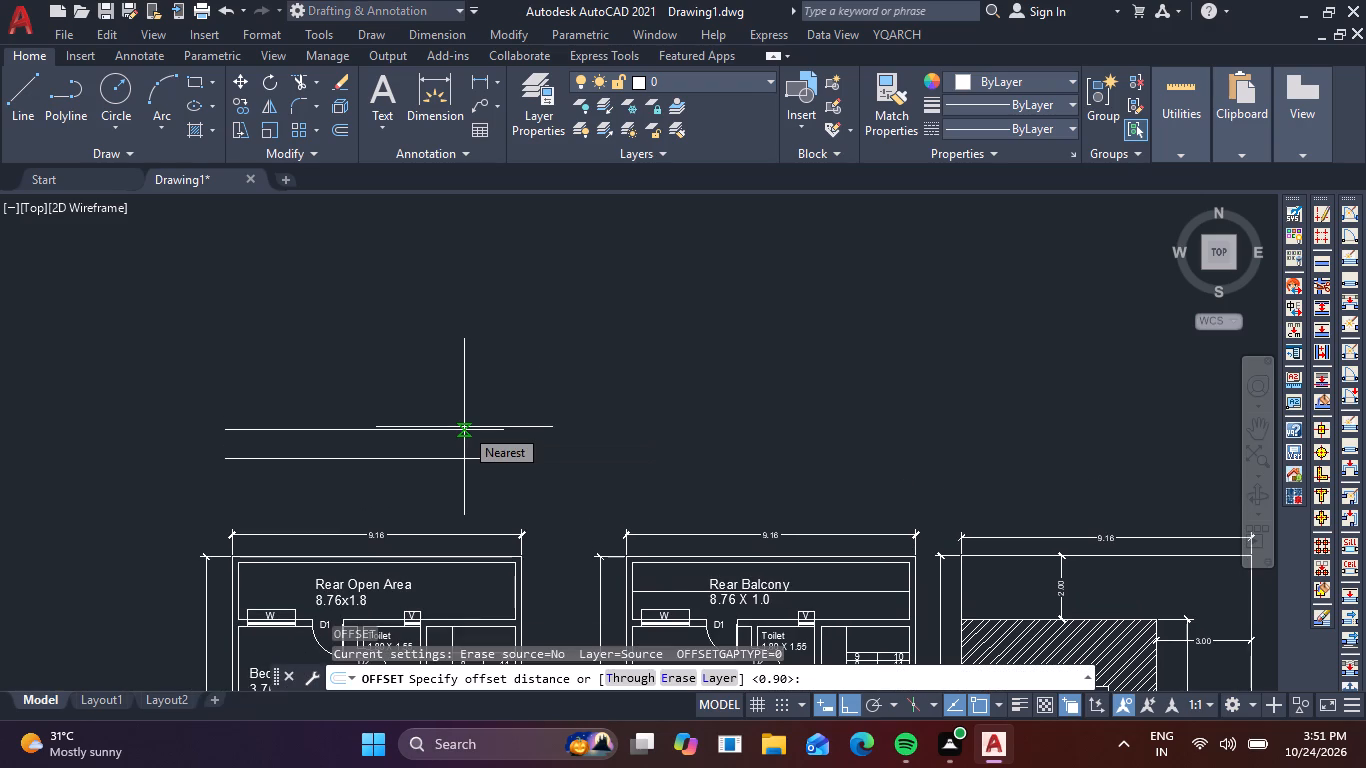
key(3)
key(Return)
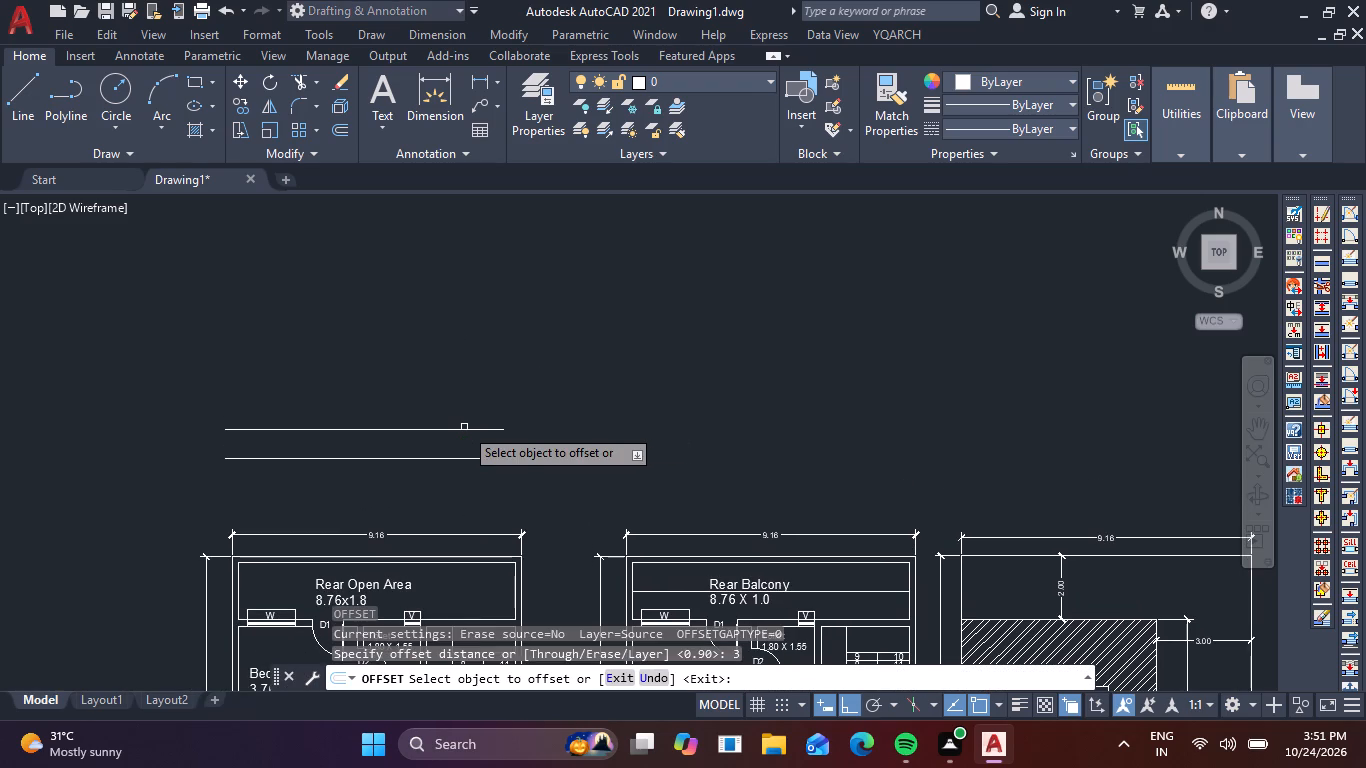
click(460, 429)
click(489, 353)
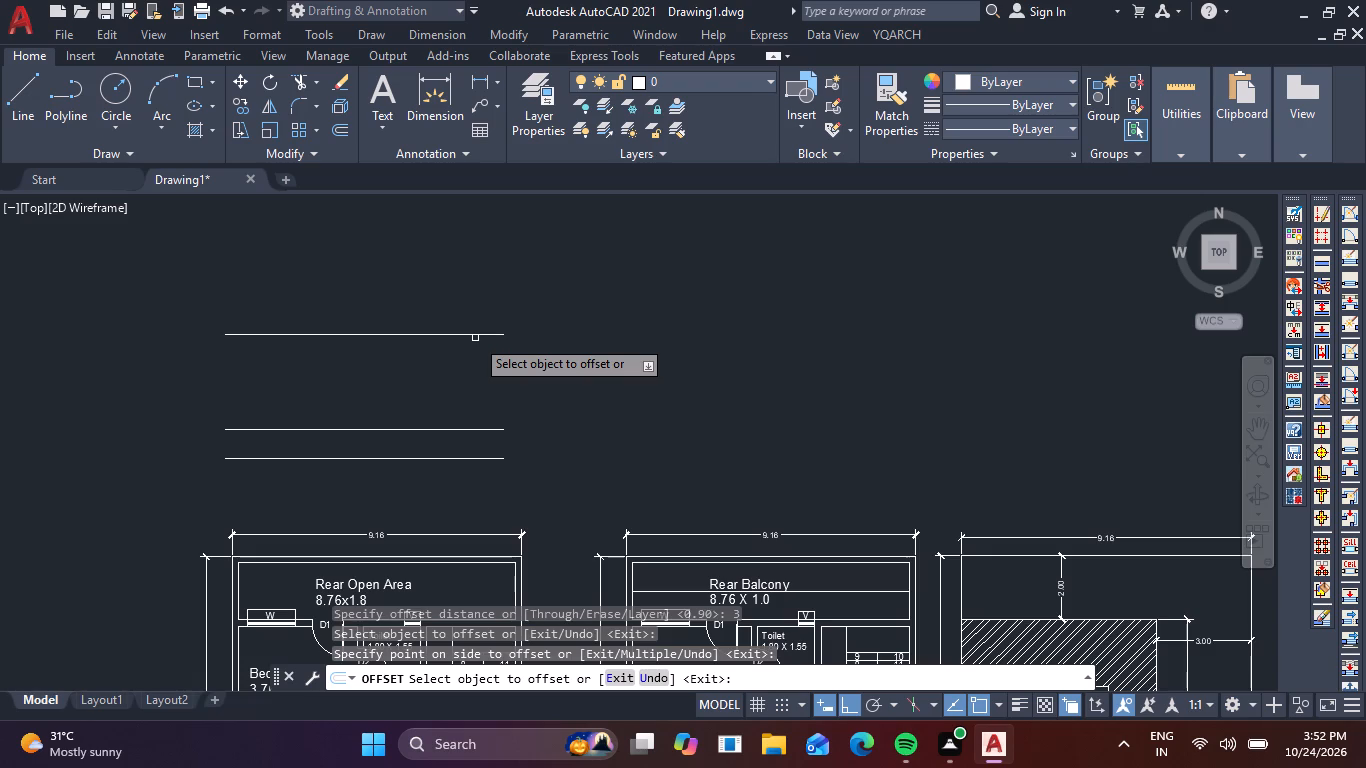
Offset the second line from the bottom upward by 3.9 to form the topmost line.
click(451, 431)
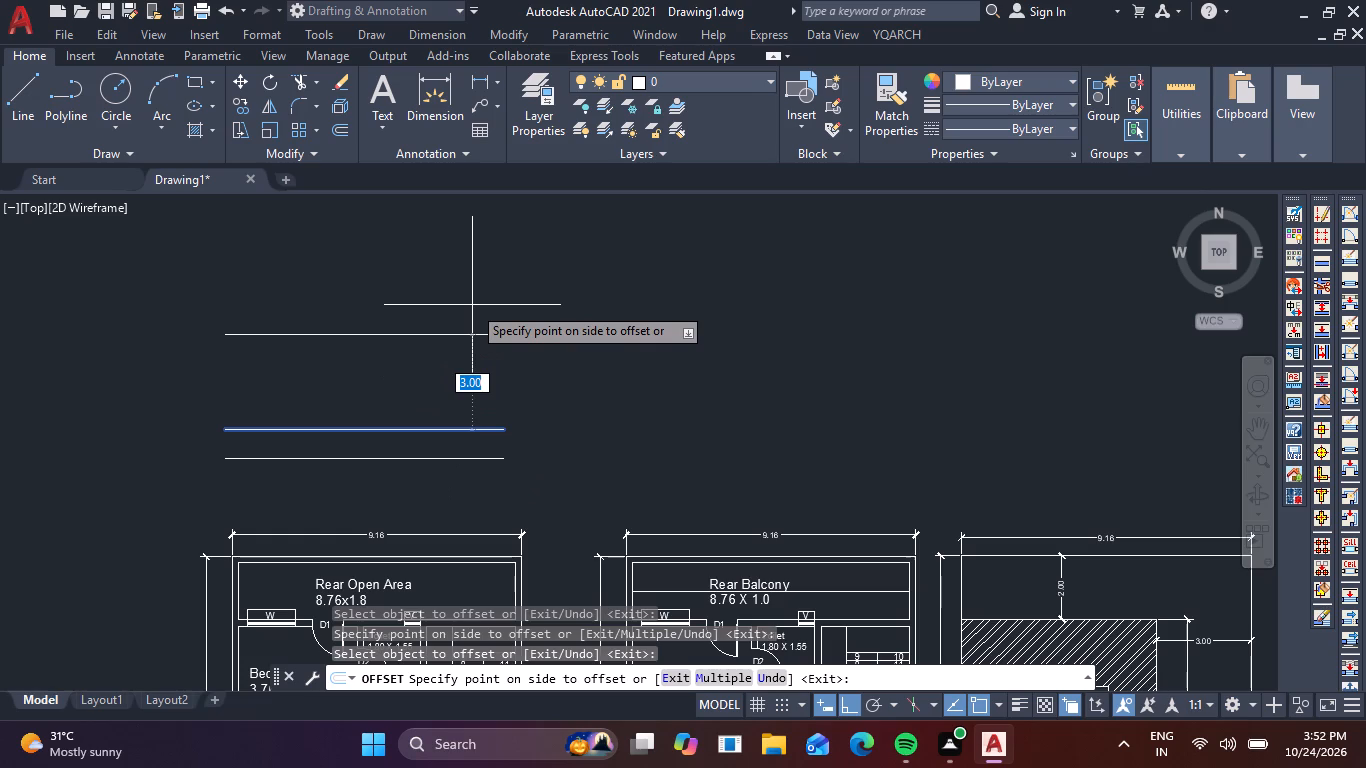
text(3.)
key(9)
key(Return)
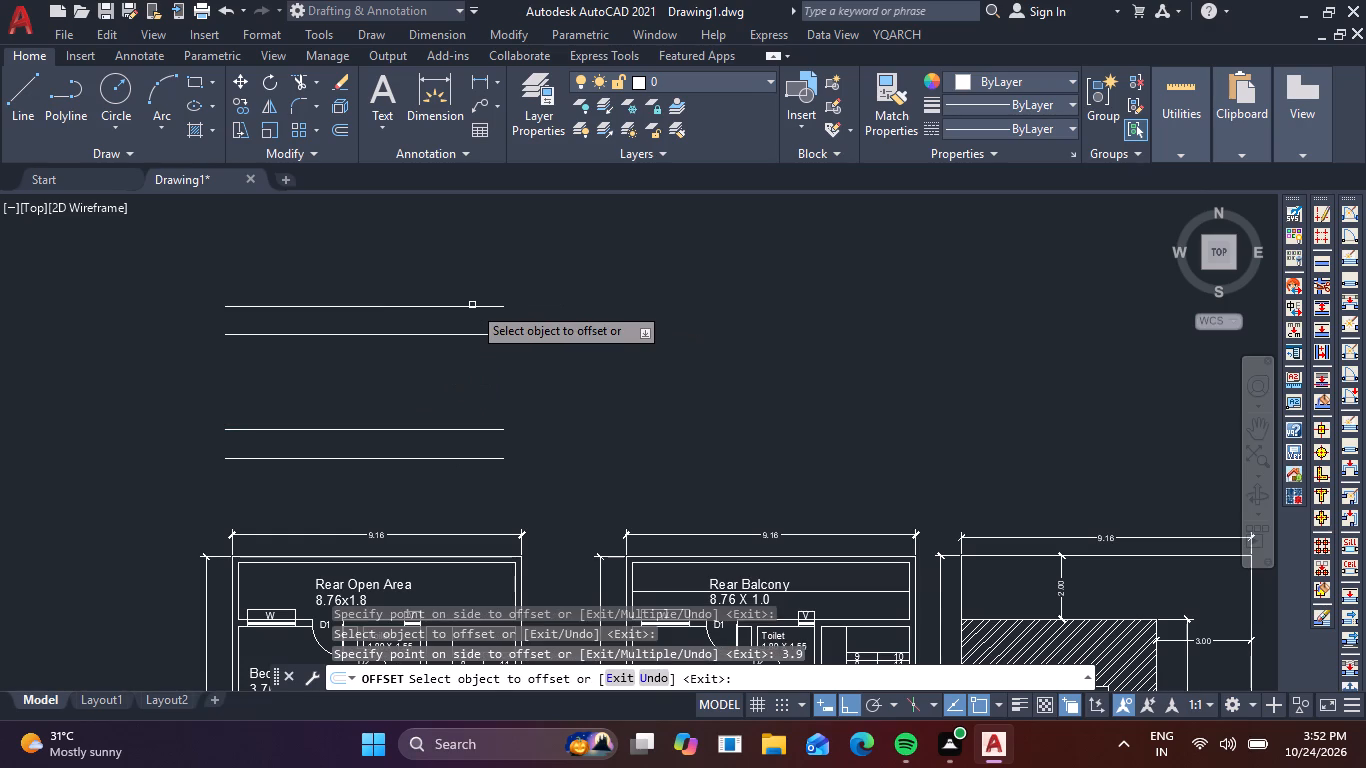
key(Escape)
Offset the third line from the bottom upward by 0.15 to form a thin slab band.
text(O)
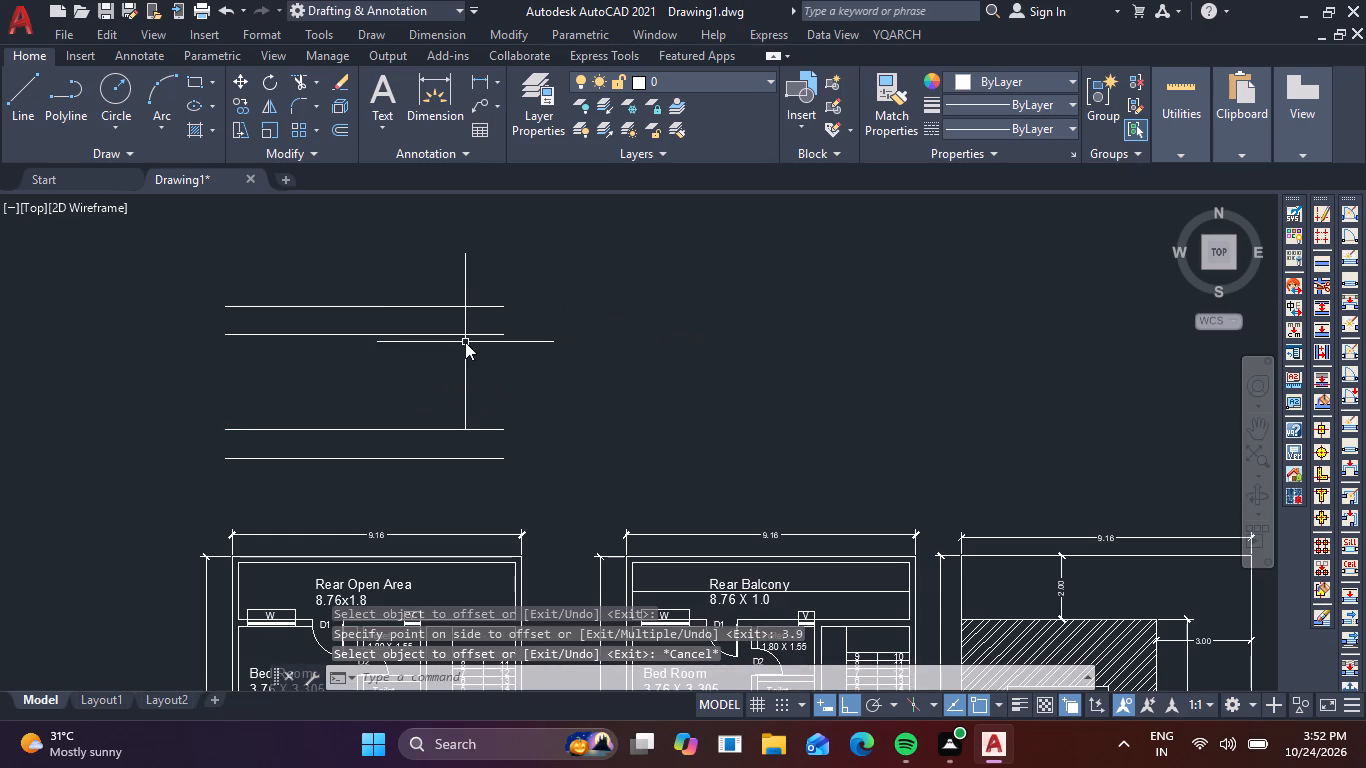
key(space)
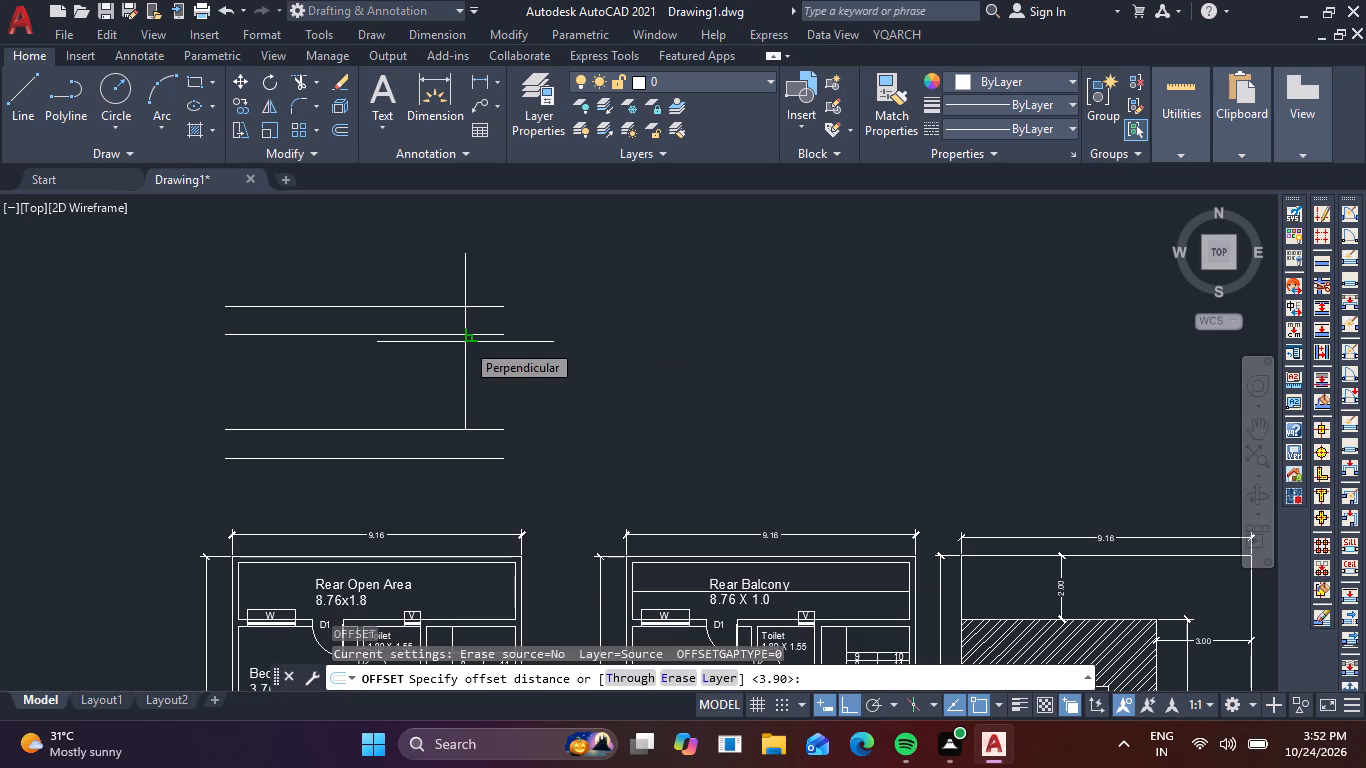
text(.15)
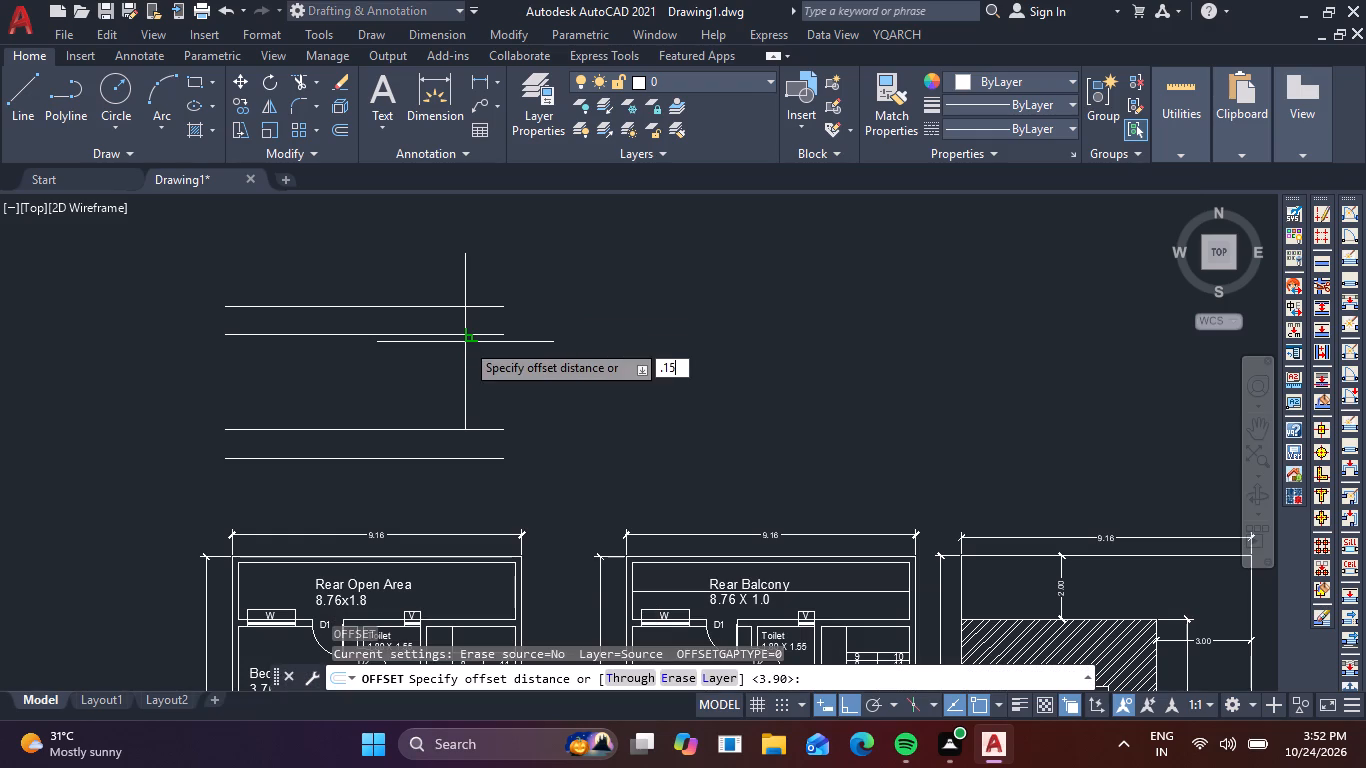
key(Return)
scroll(480, 333, up, 2)
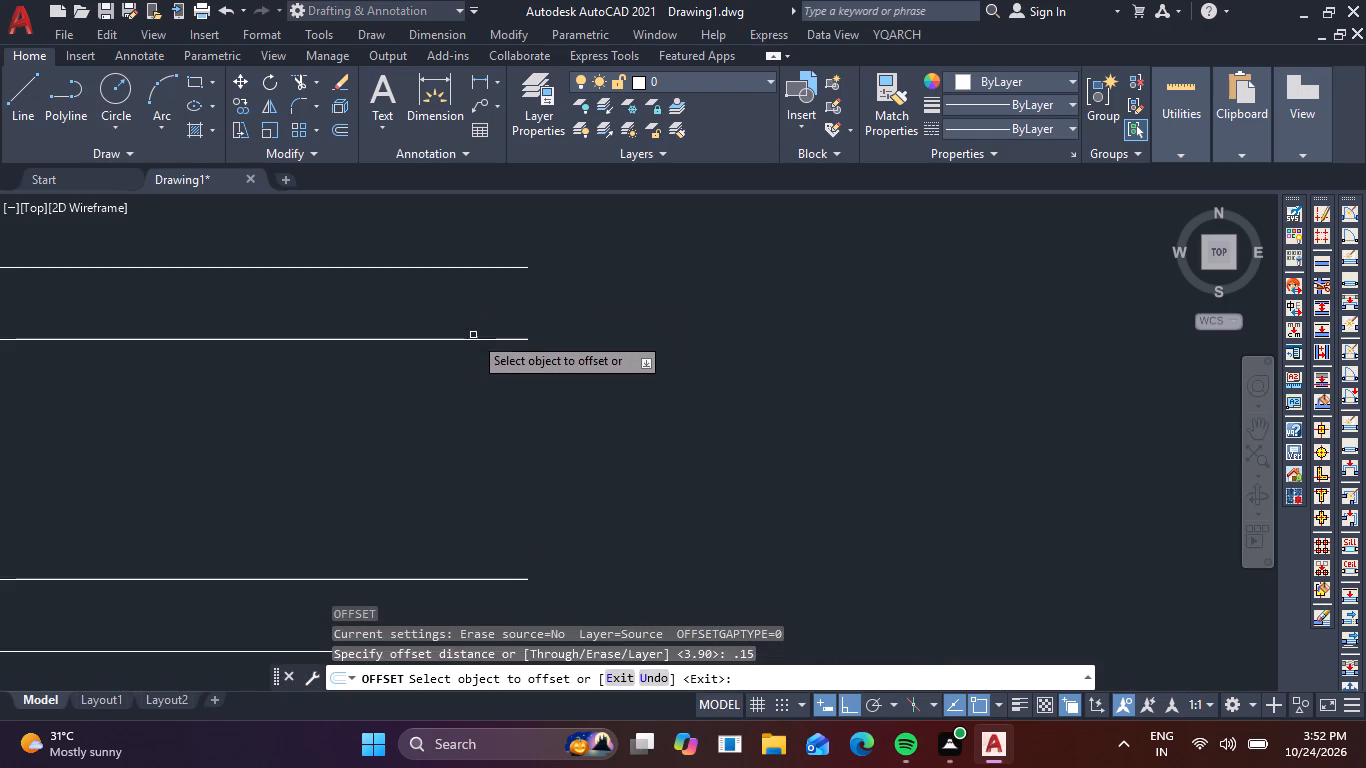
click(460, 339)
click(460, 329)
scroll(476, 328, down, 2)
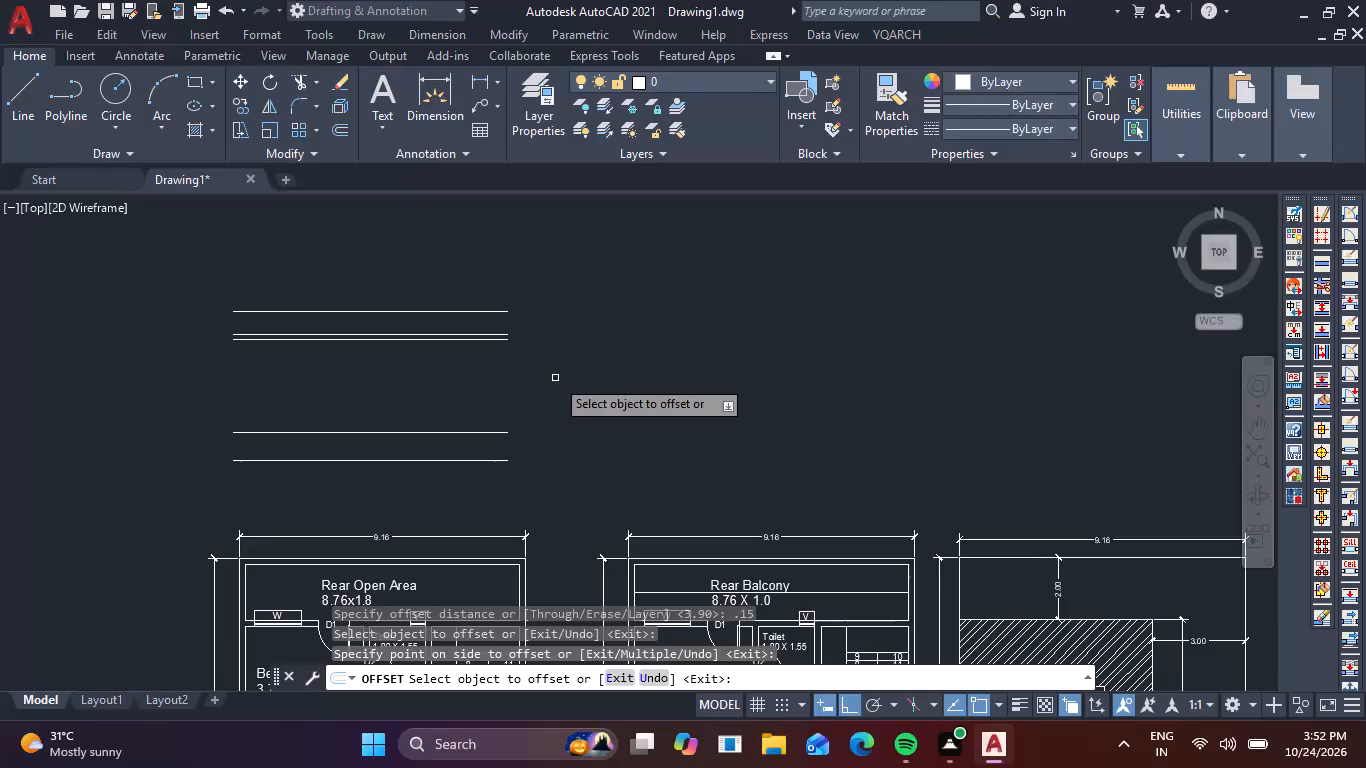
key(Escape)
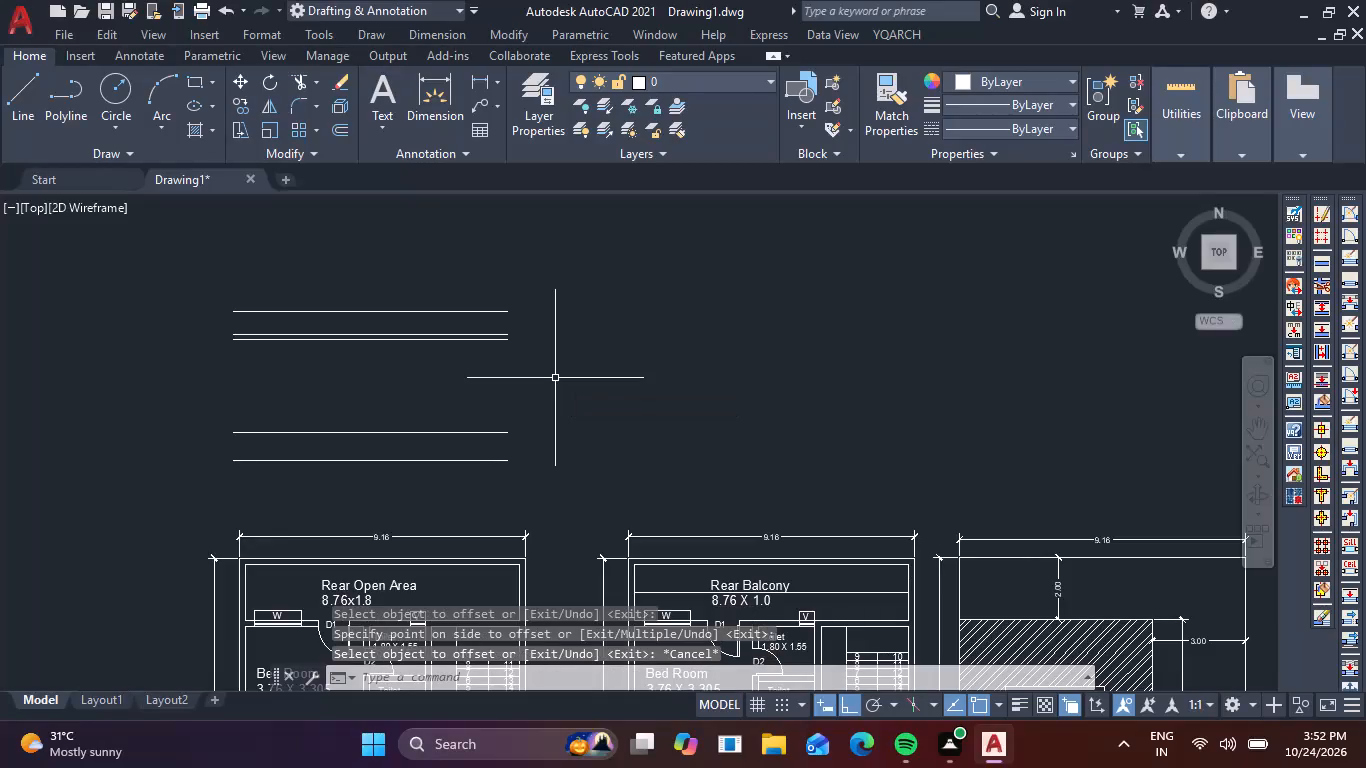
Draw connected vertical lines joining the right ends of all five horizontal lines, from the bottom line up to the top.
text(L)
key(space)
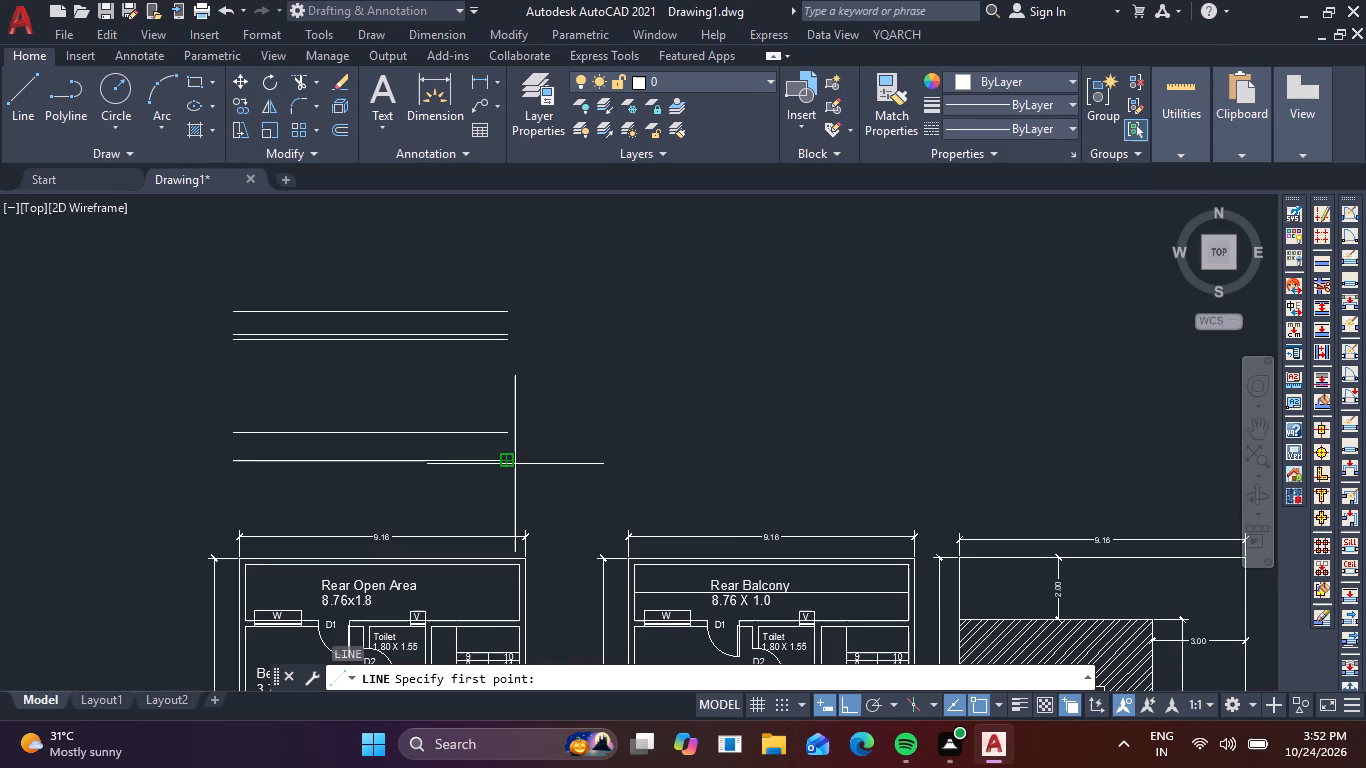
click(513, 462)
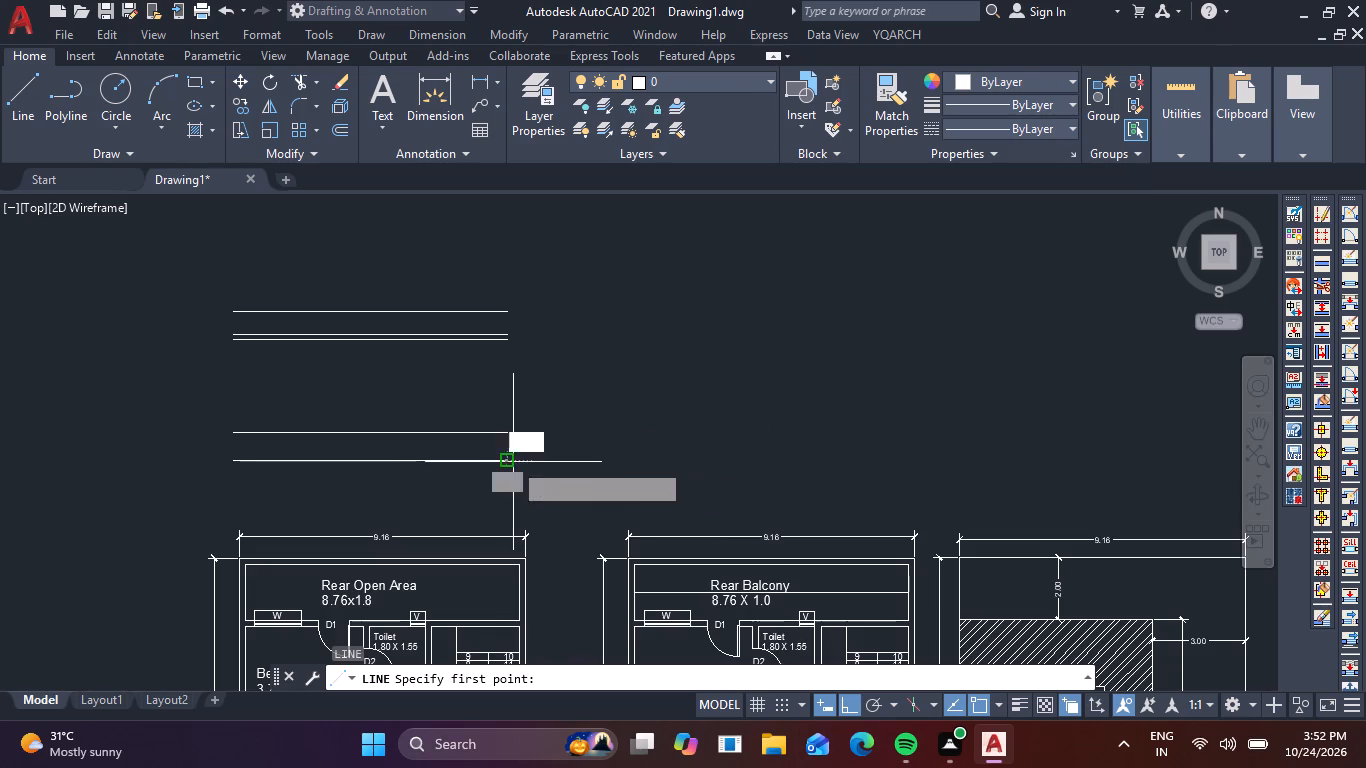
click(510, 435)
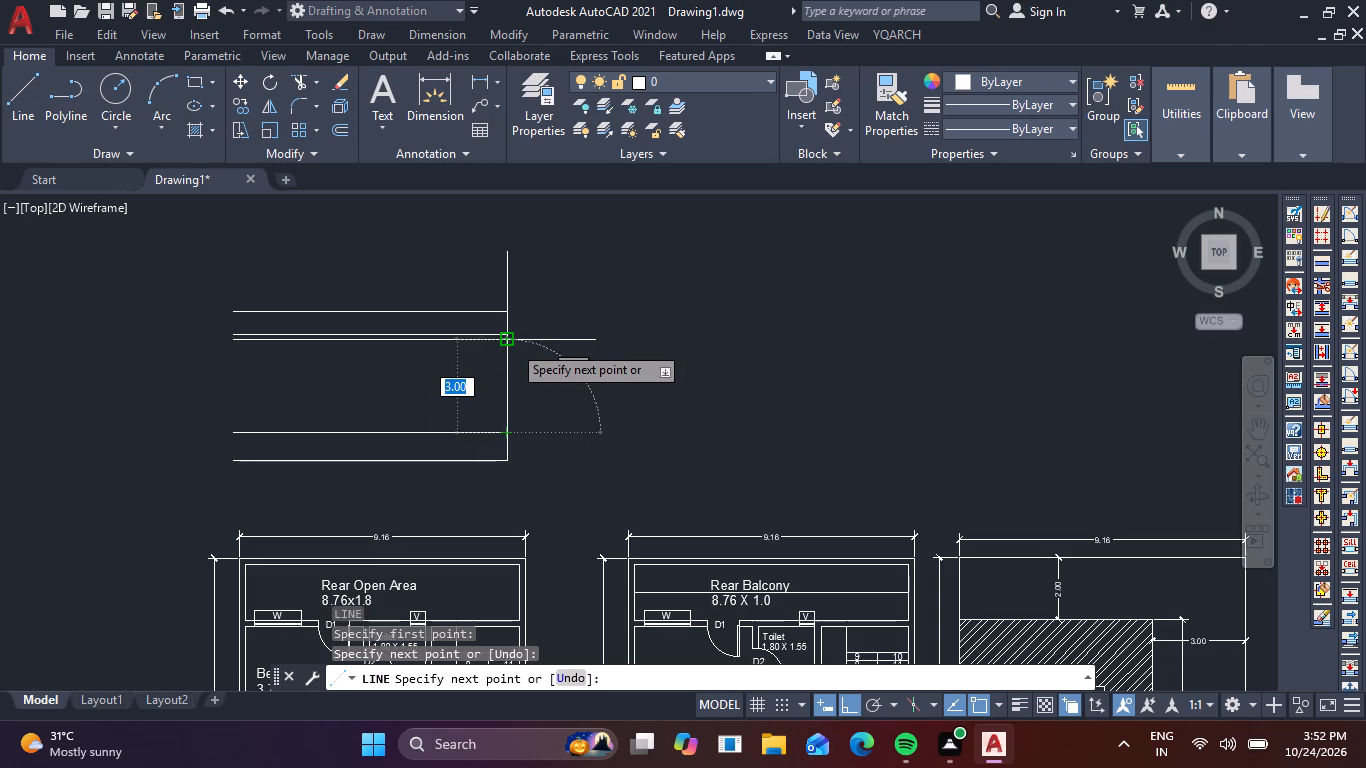
click(512, 344)
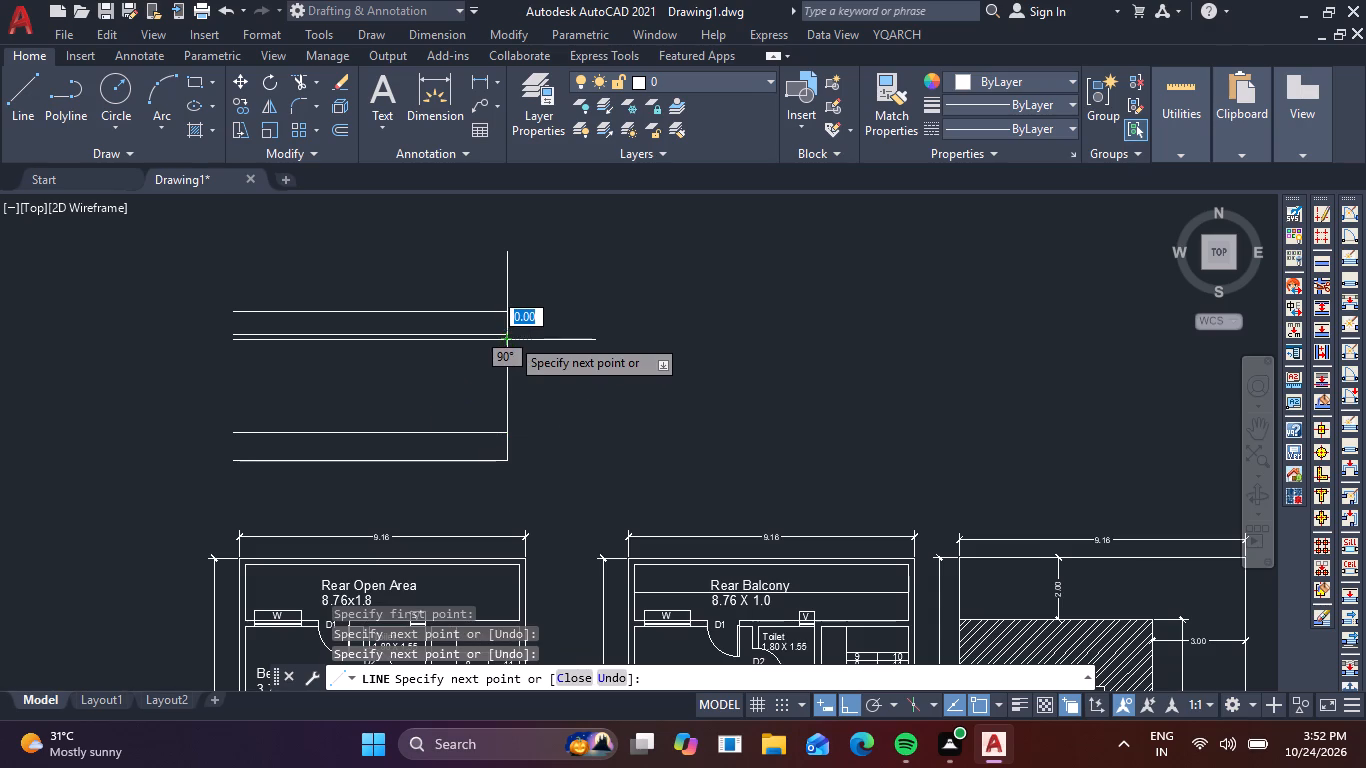
click(511, 332)
click(509, 307)
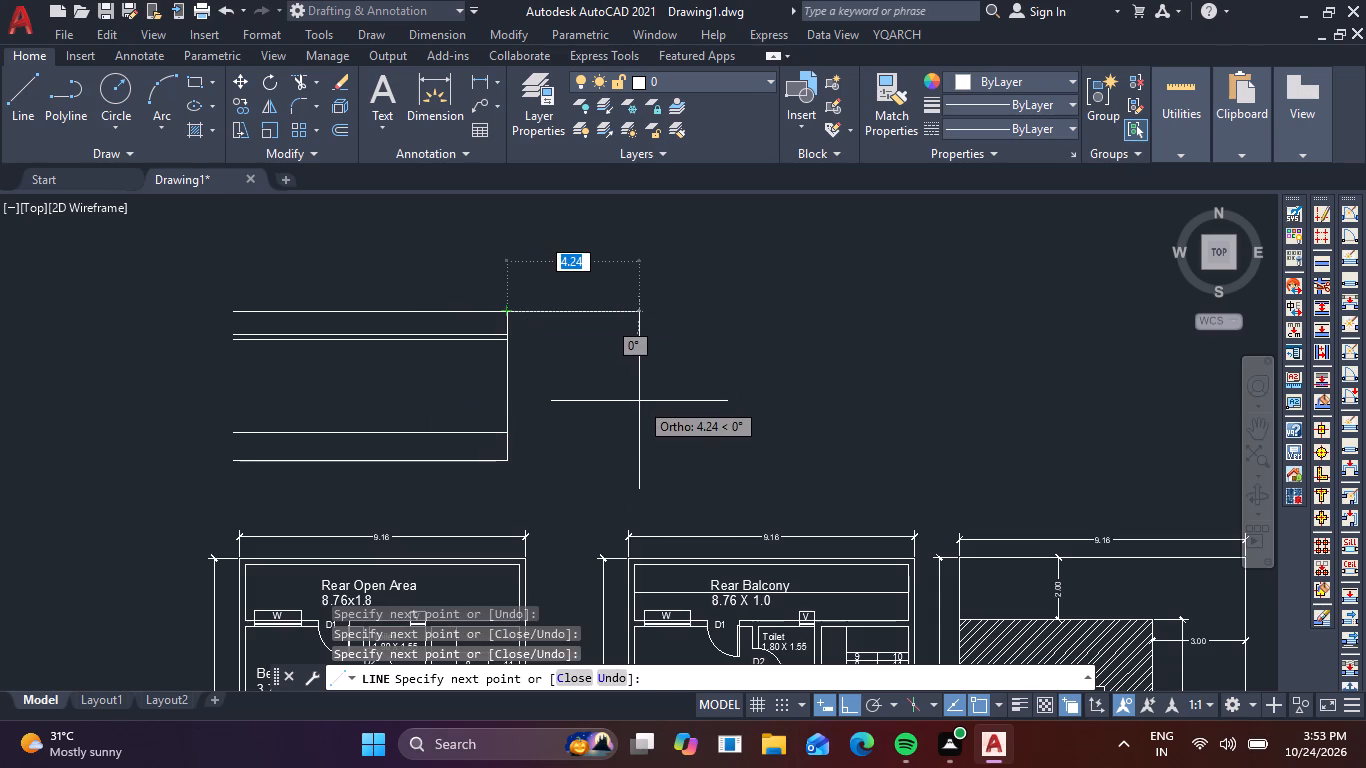
key(Escape)
Draw connected vertical lines joining the left ends of all five horizontal lines, from the top line down to the bottom.
key(space)
scroll(316, 319, up, 2)
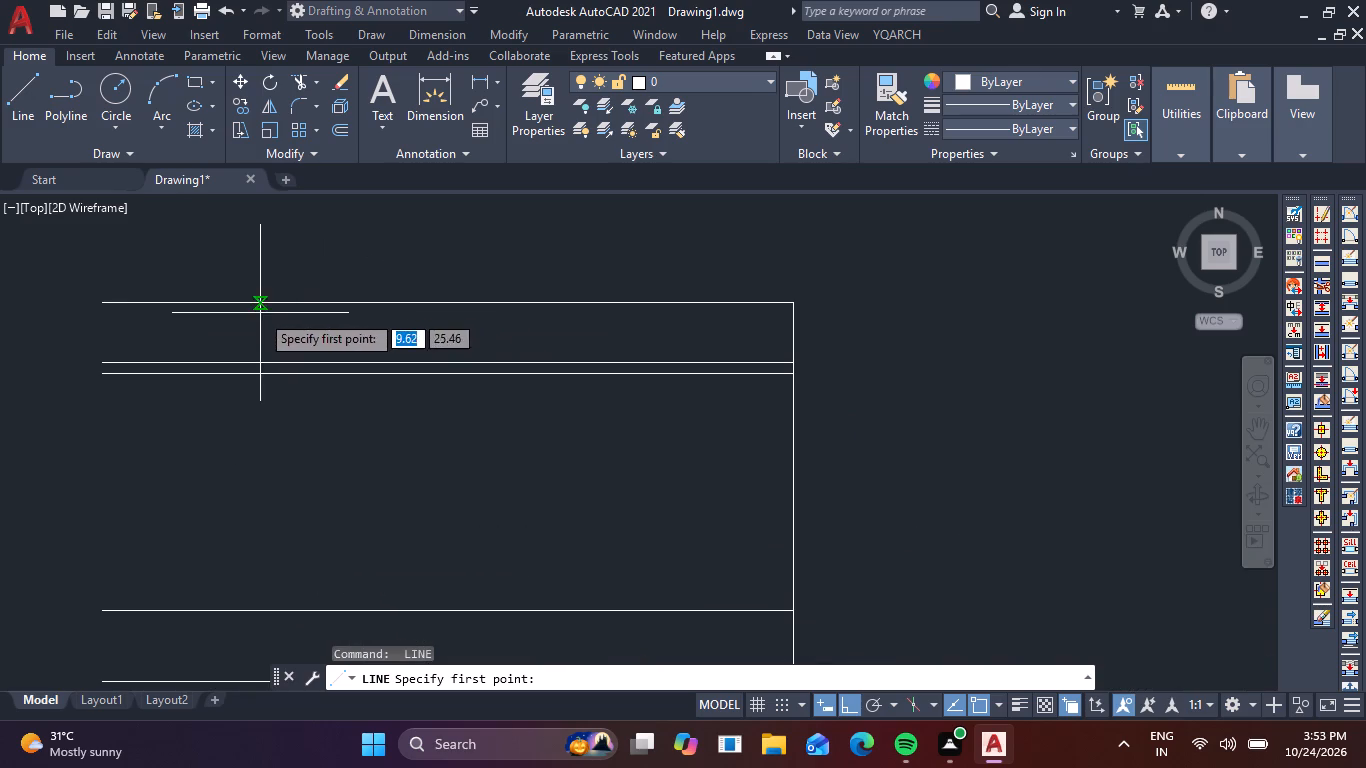
middle_drag(268, 318, 622, 233)
click(456, 217)
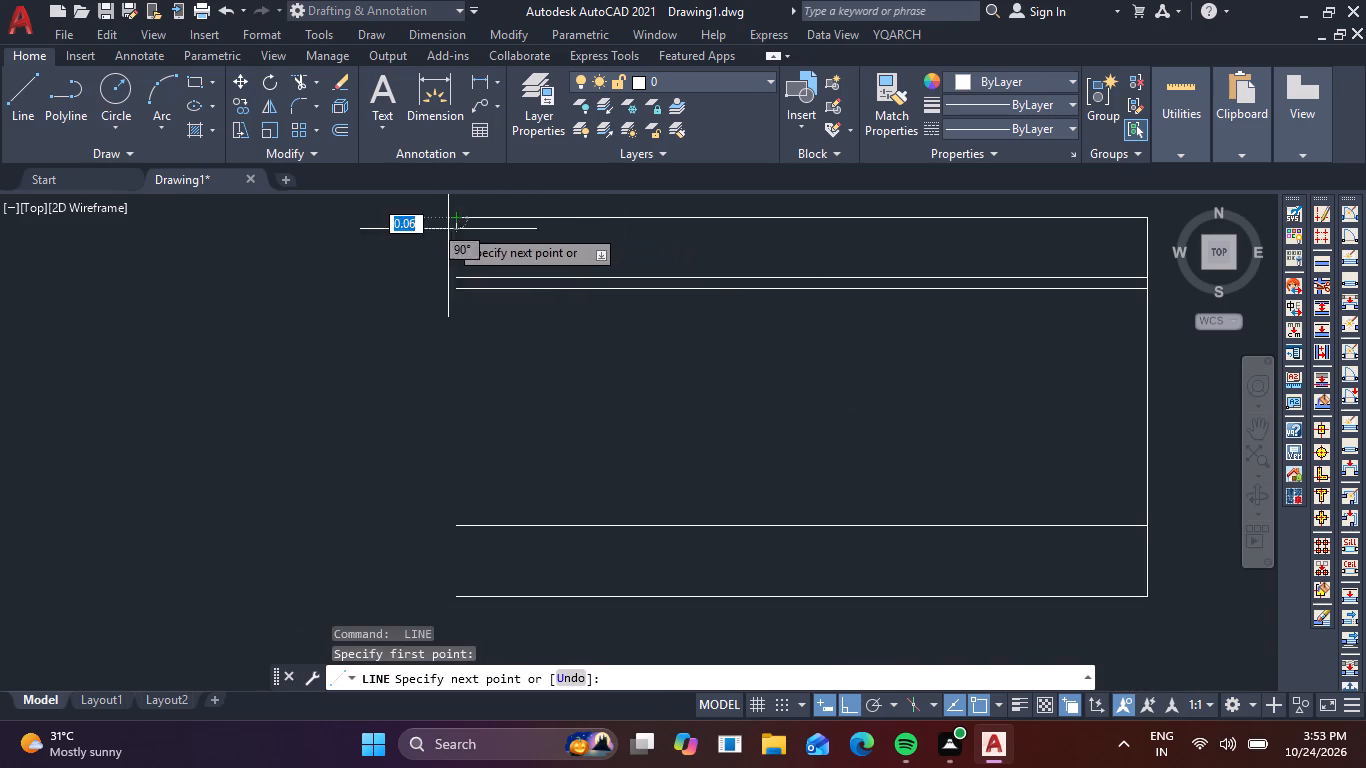
click(459, 281)
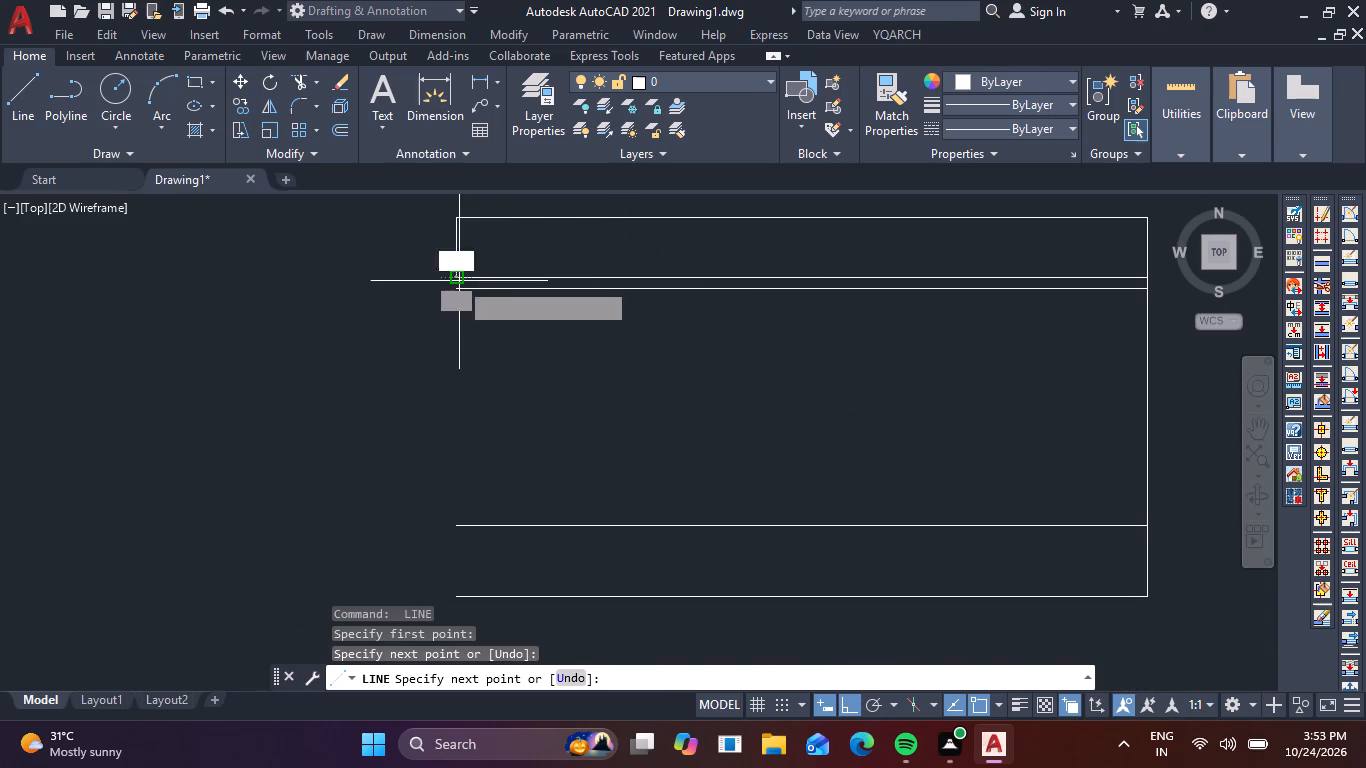
click(458, 294)
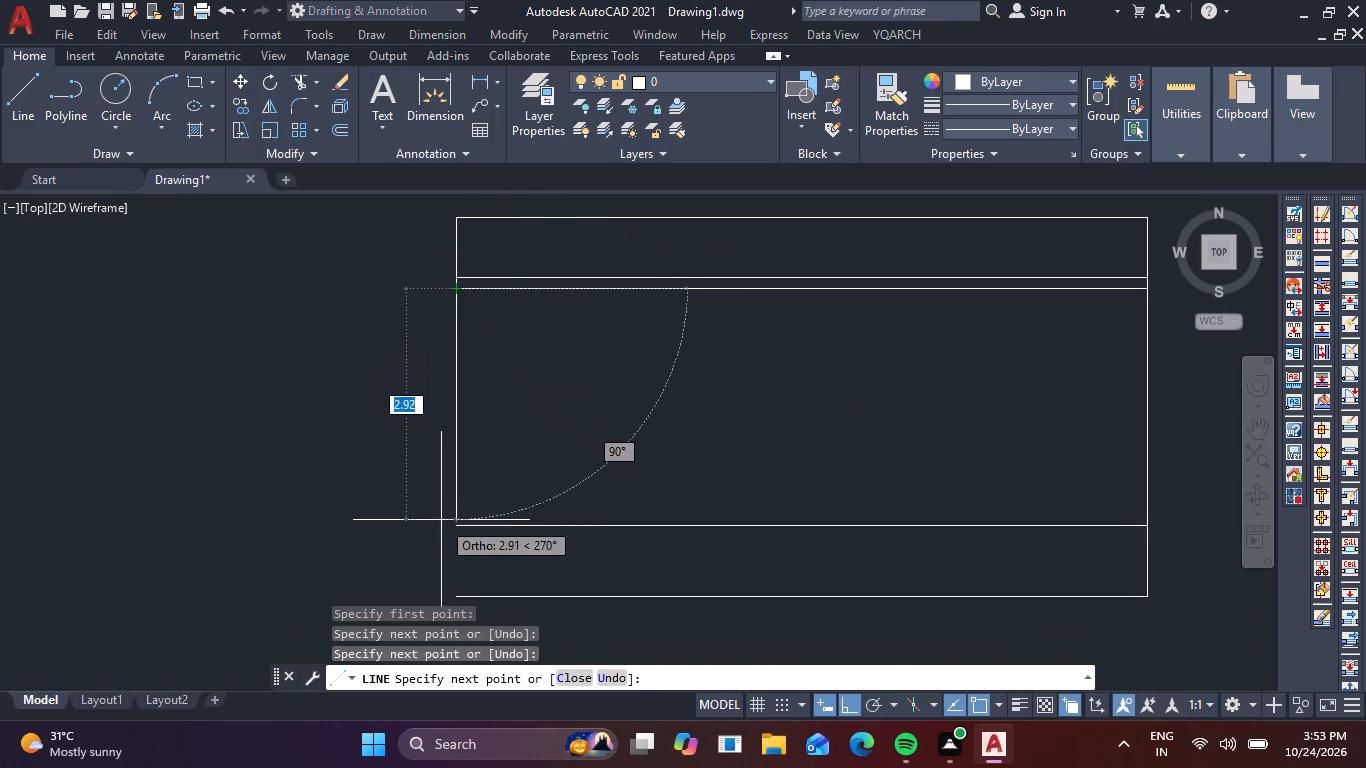
click(451, 529)
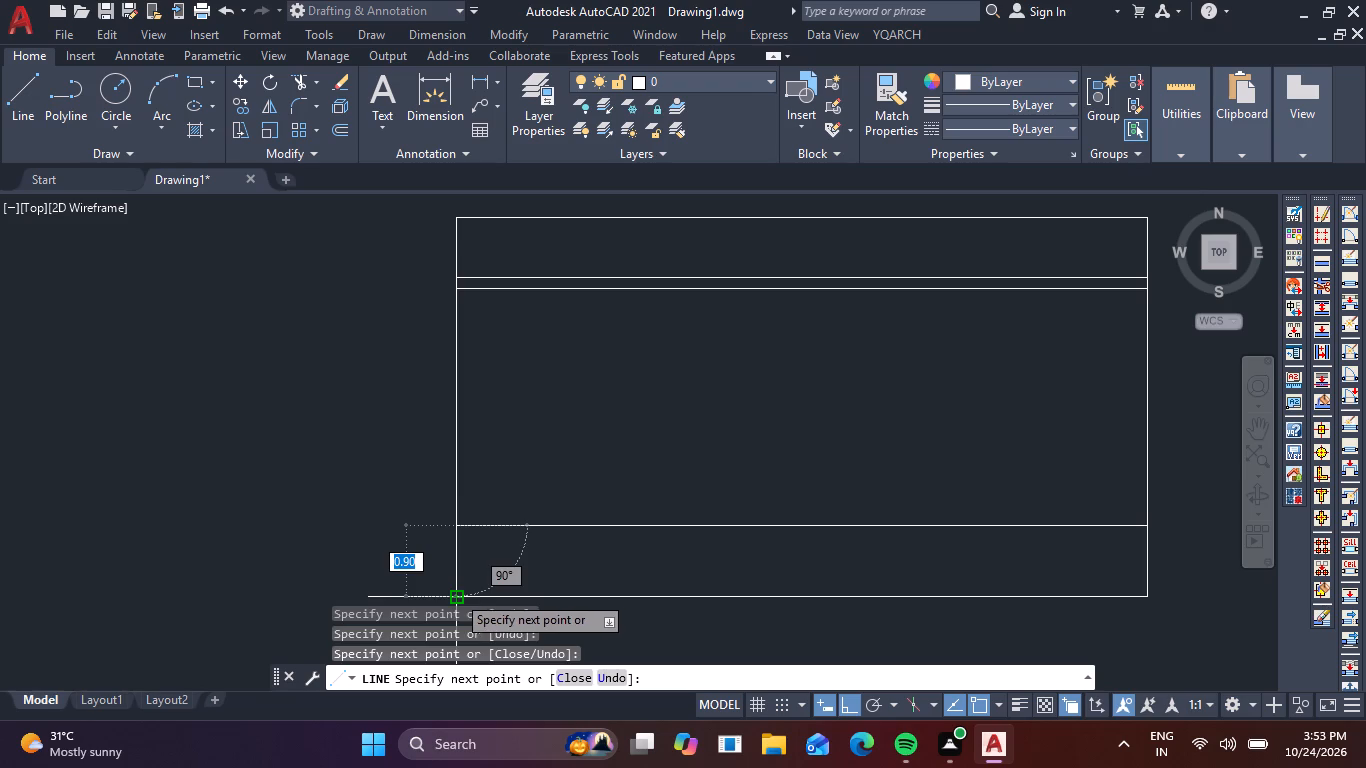
click(456, 593)
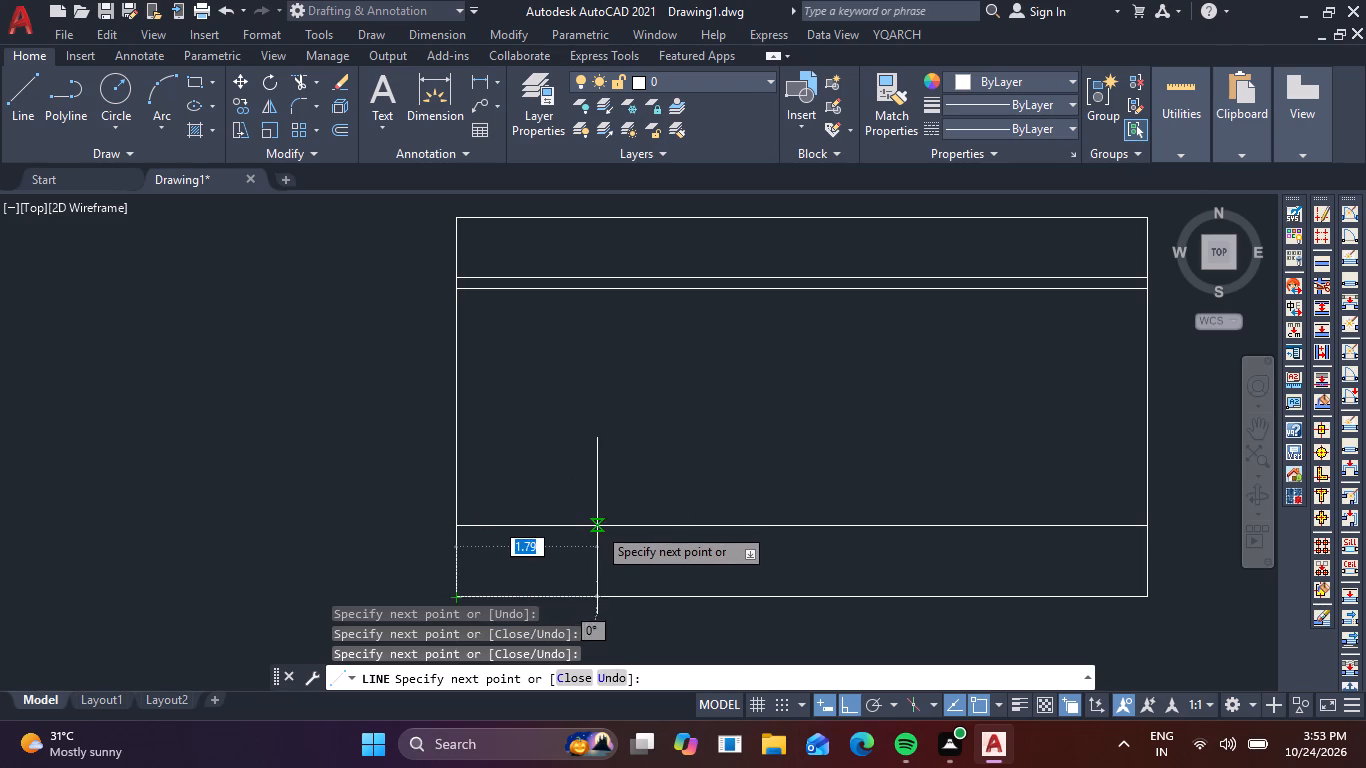
key(Escape)
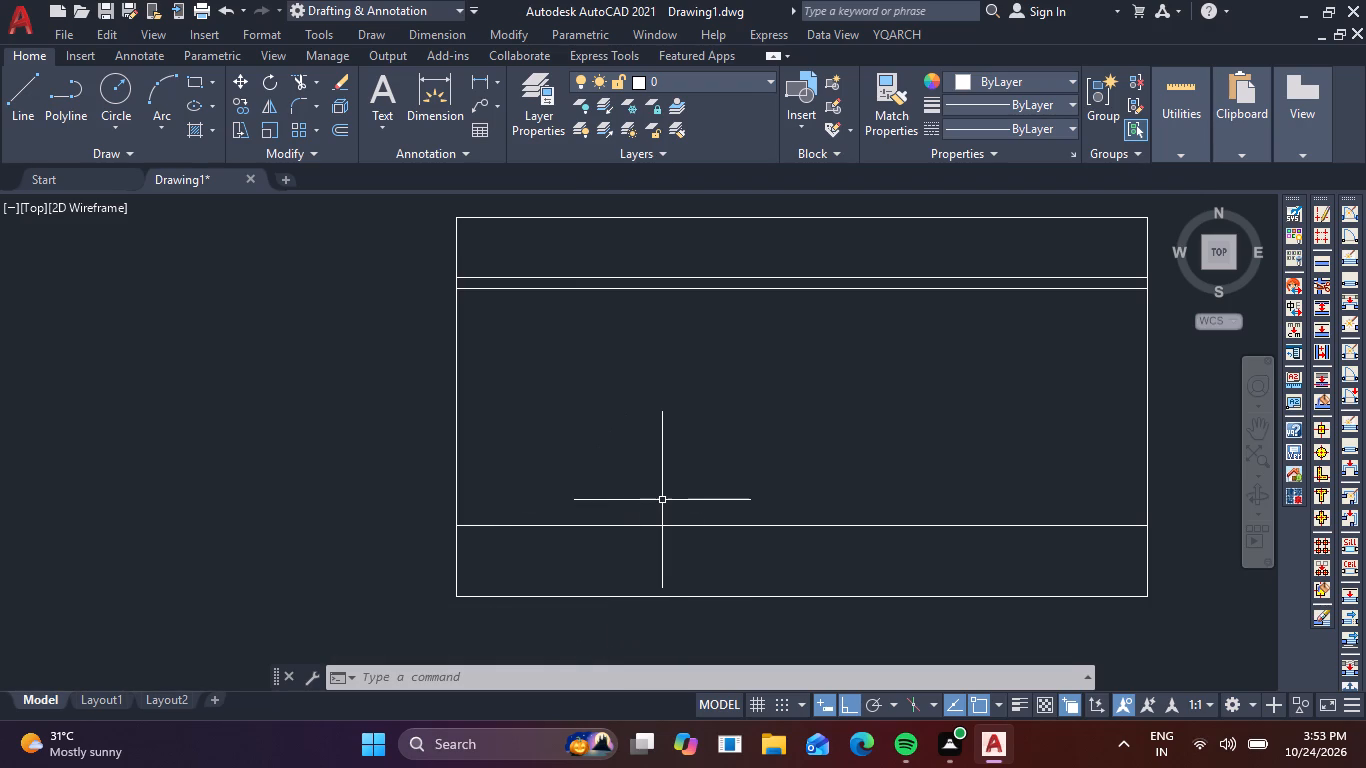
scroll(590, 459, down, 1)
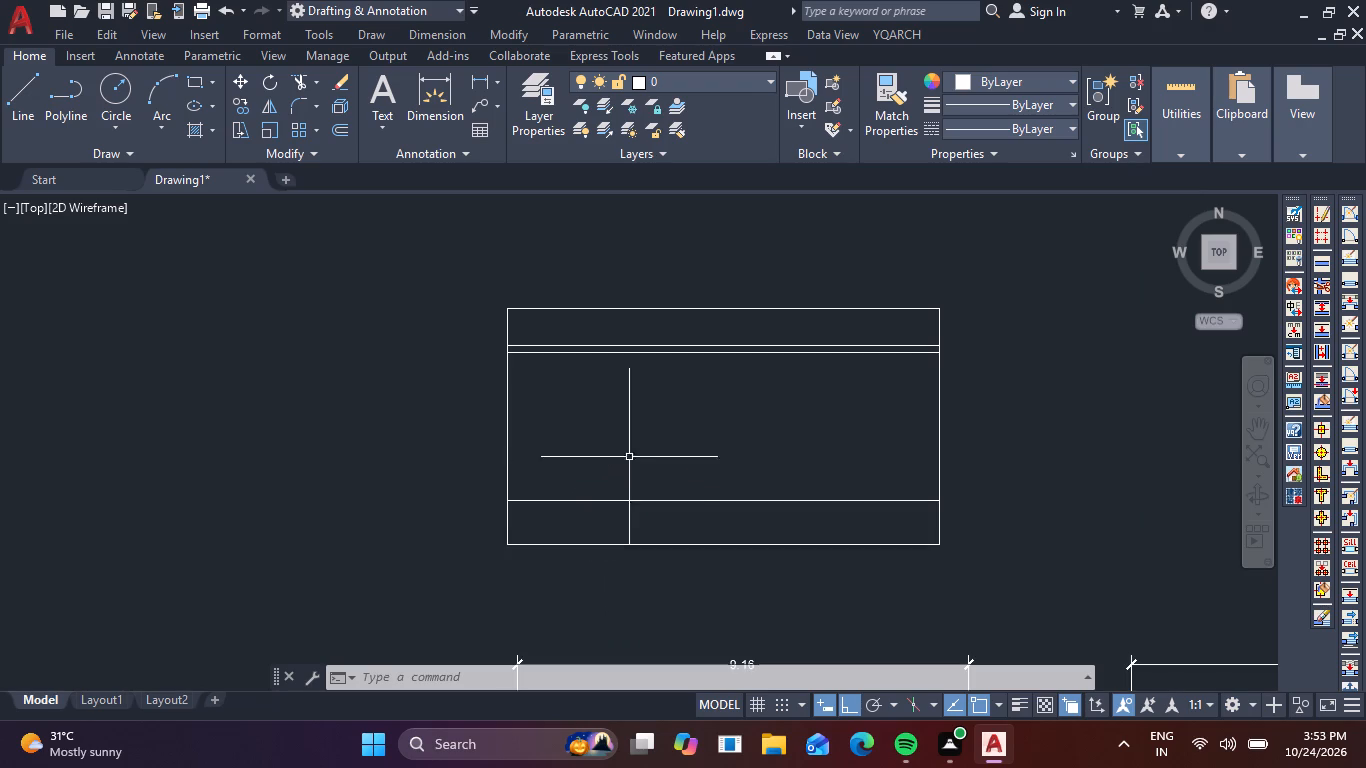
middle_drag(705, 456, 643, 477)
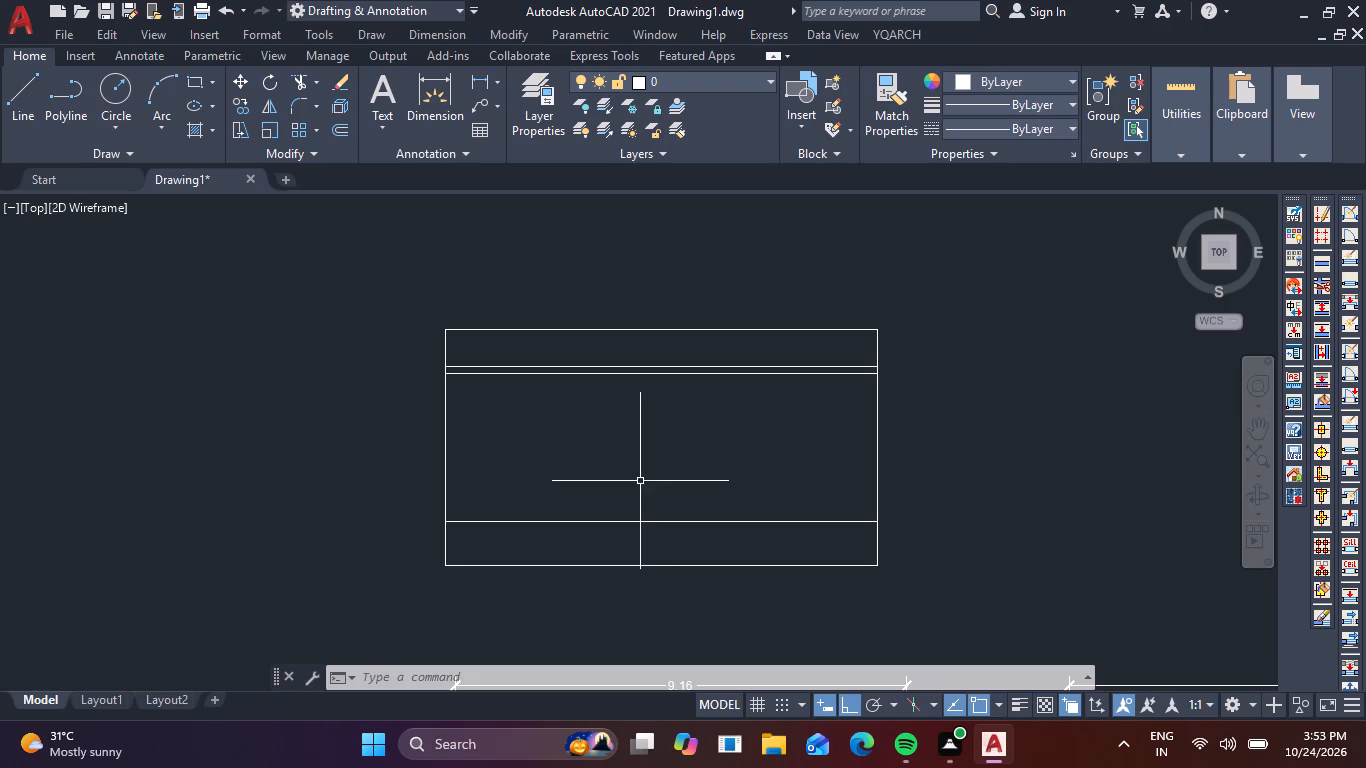
Offset the second line from the bottom upward by 0.9 to form the window sill line.
middle_drag(921, 509, 880, 456)
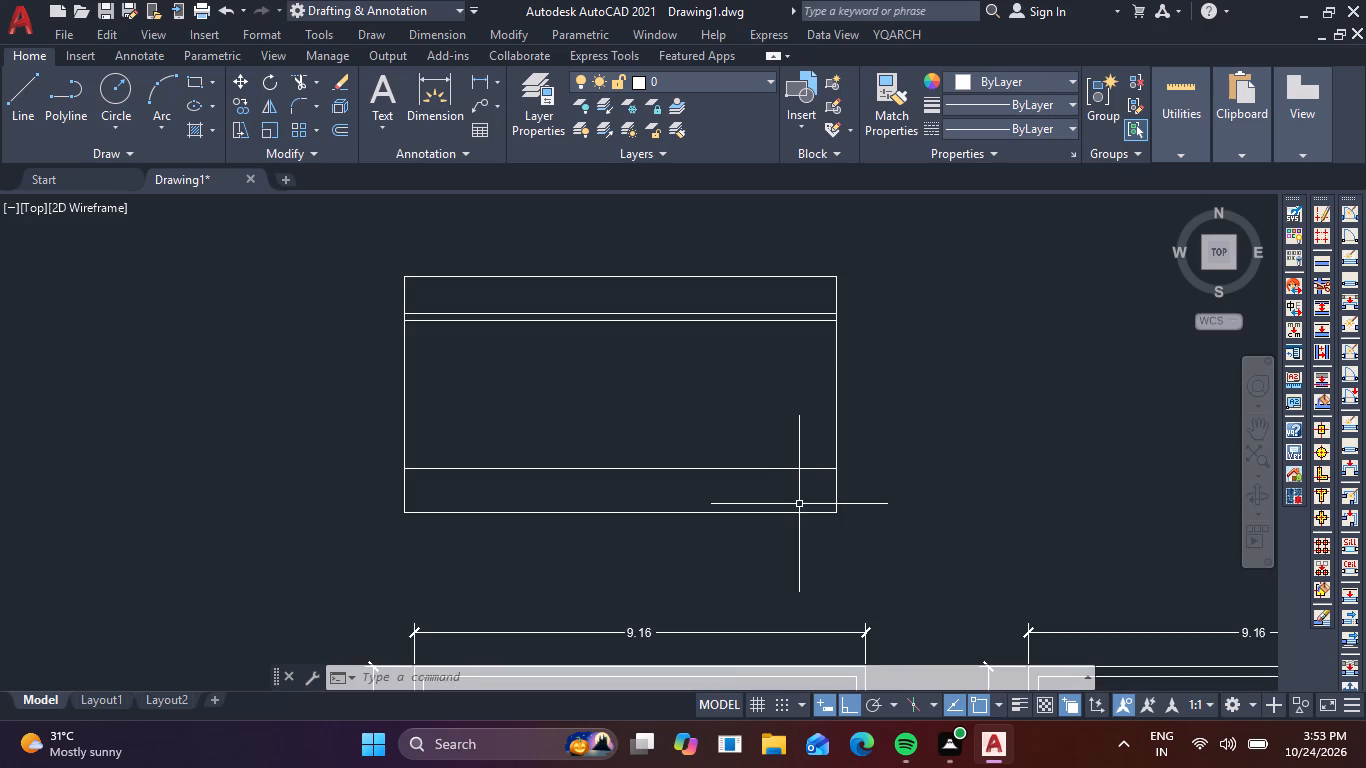
key(o)
key(Return)
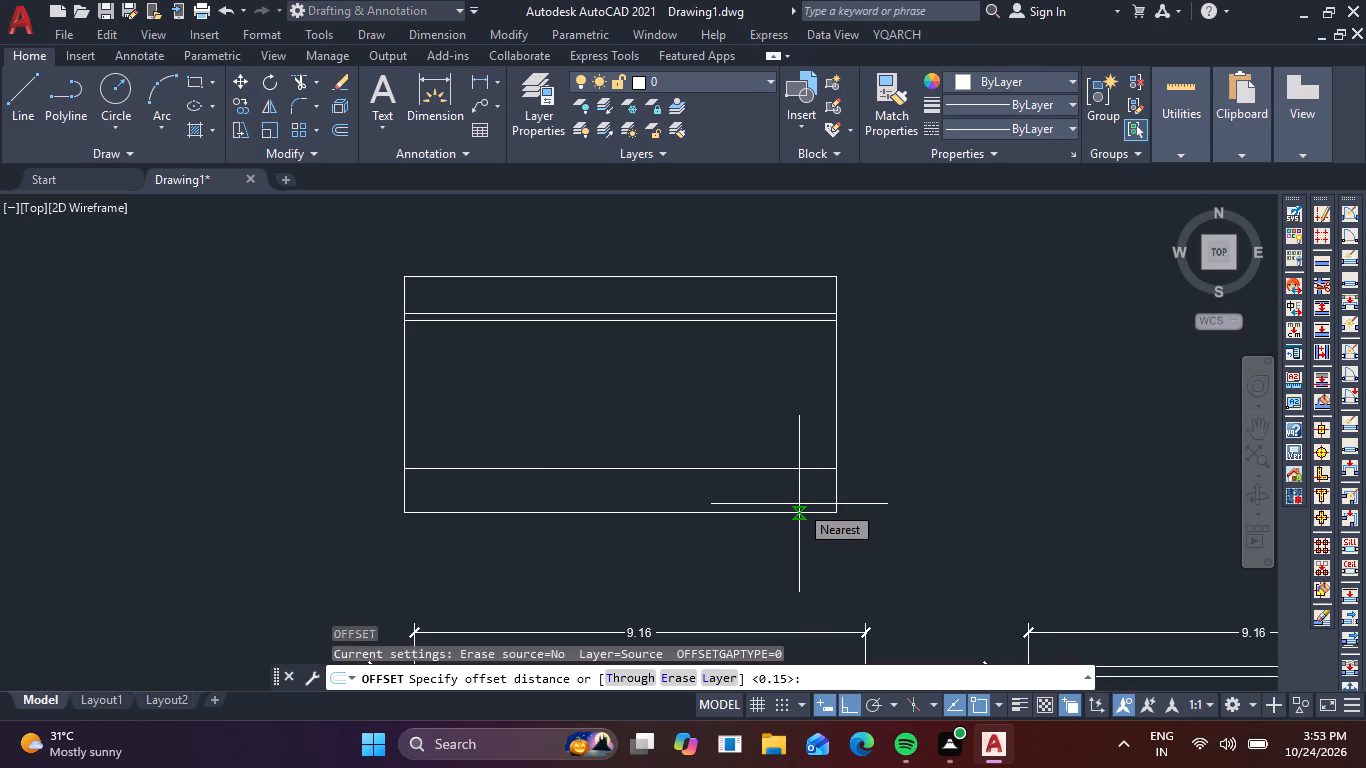
key(period)
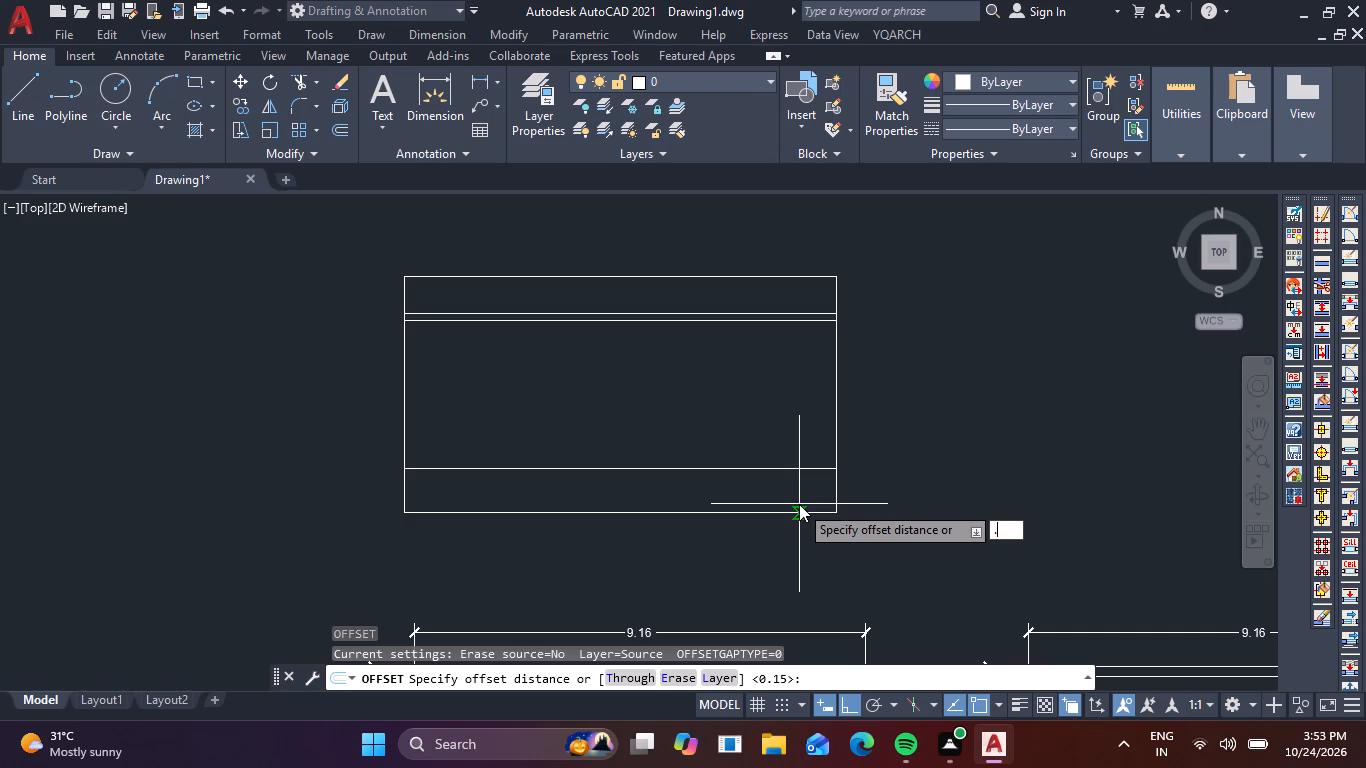
key(9)
key(space)
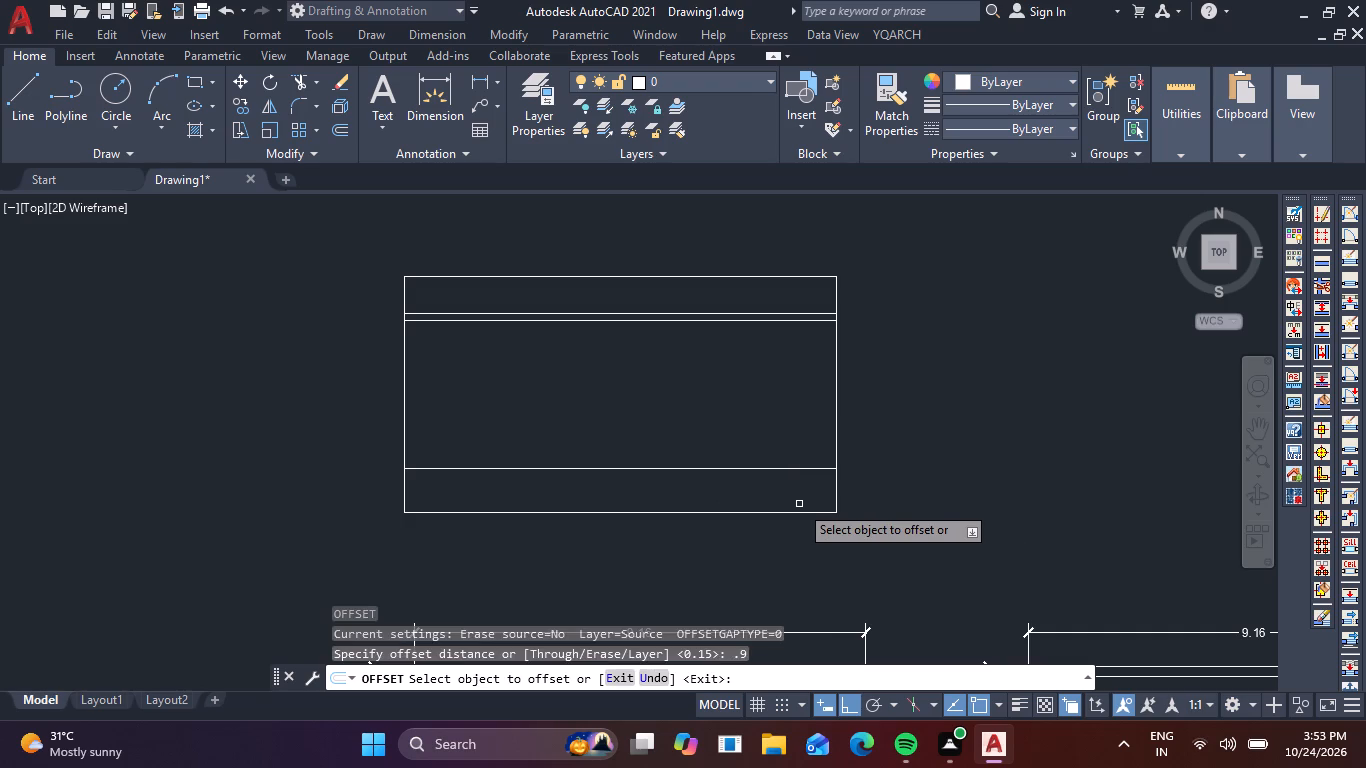
click(766, 469)
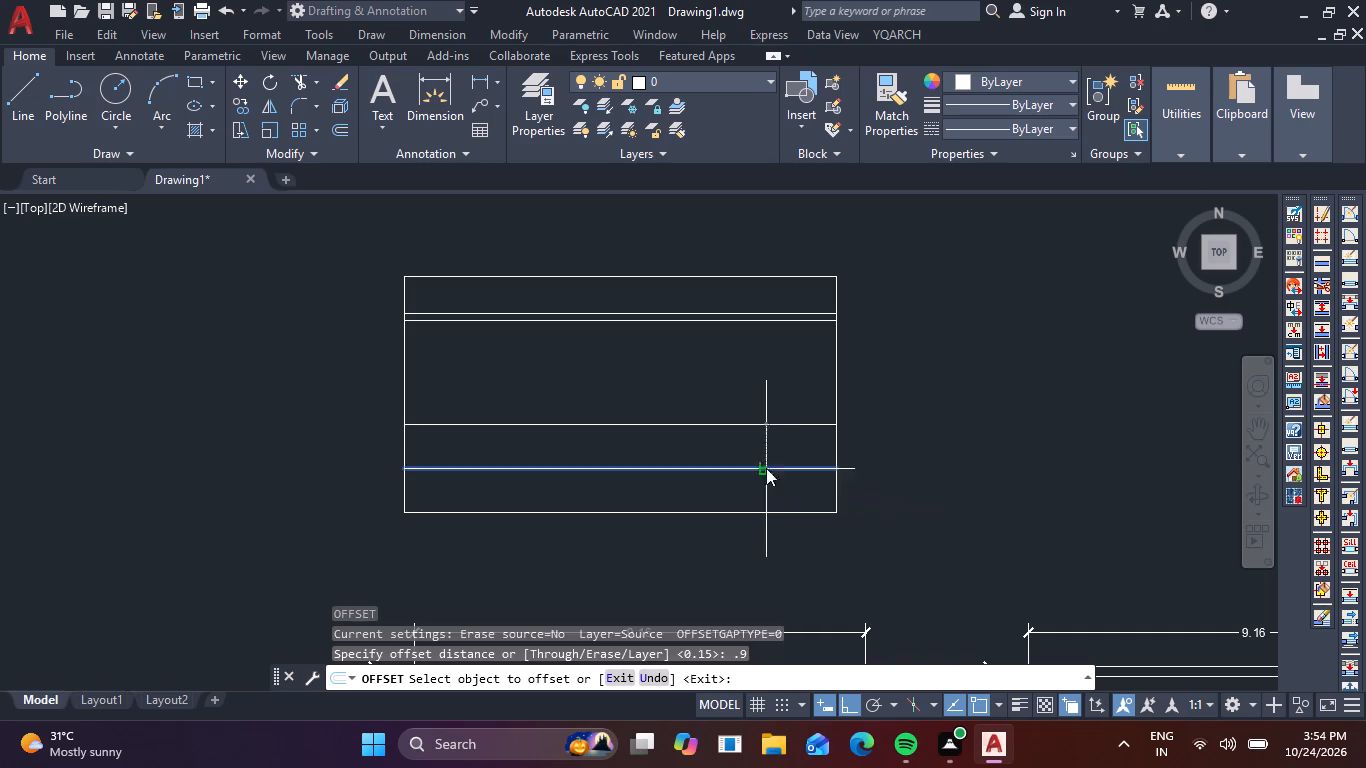
click(784, 413)
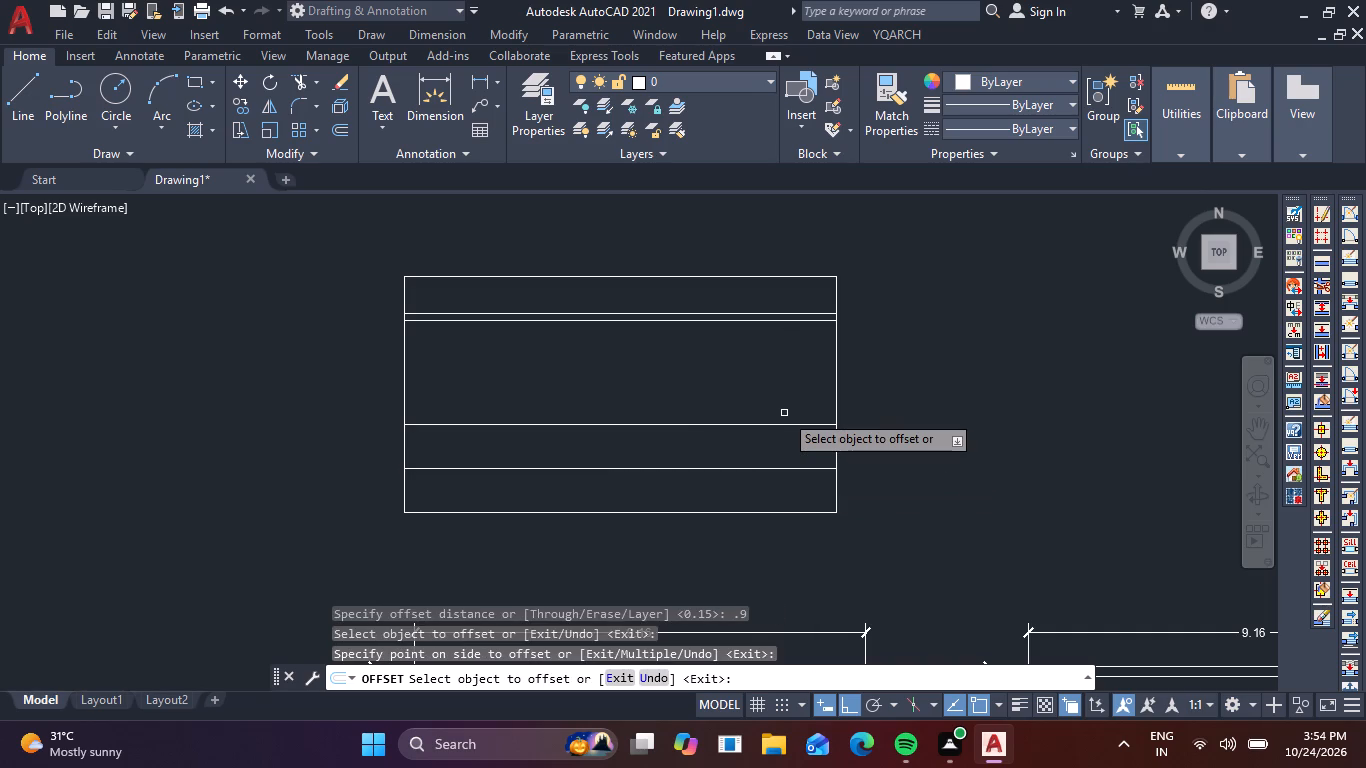
Offset the second line from the bottom upward by 2.1 to form the window and door head line.
click(777, 468)
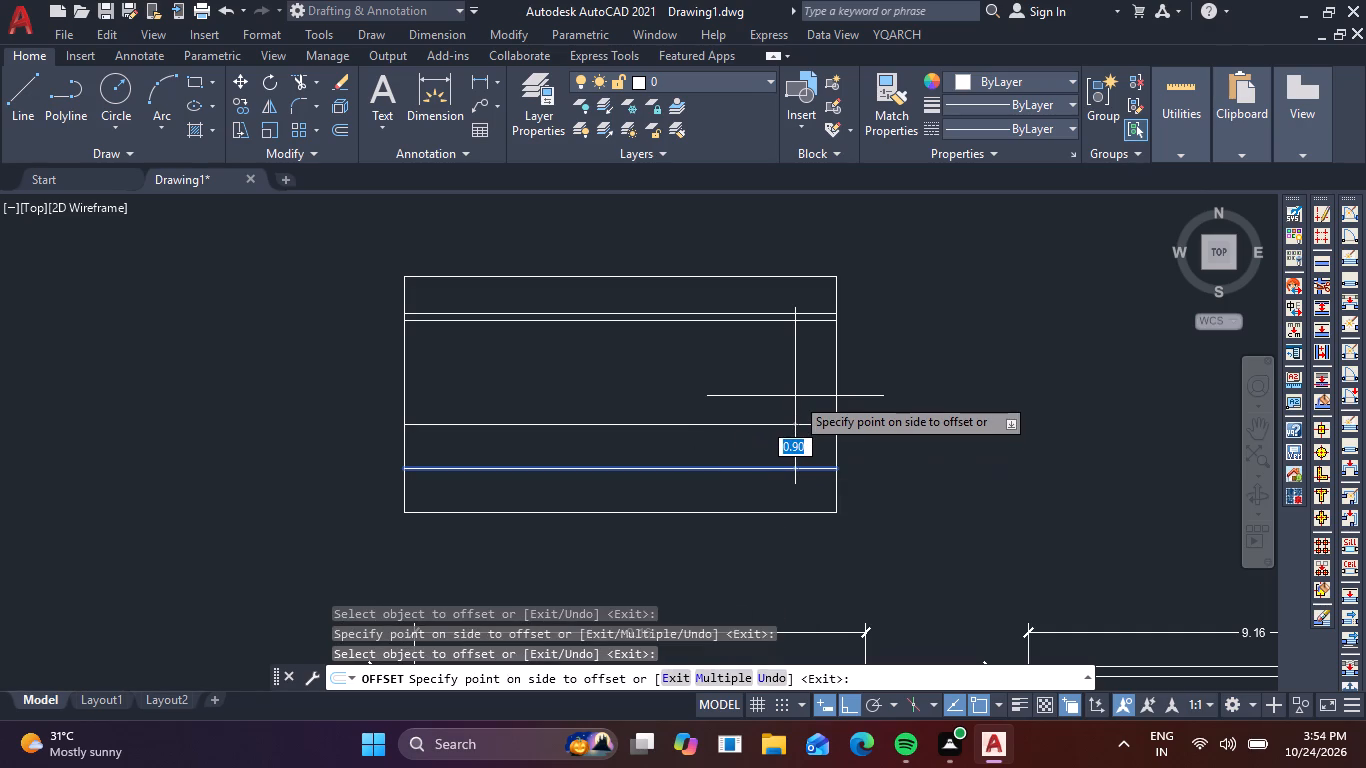
text(2.)
key(1)
key(Return)
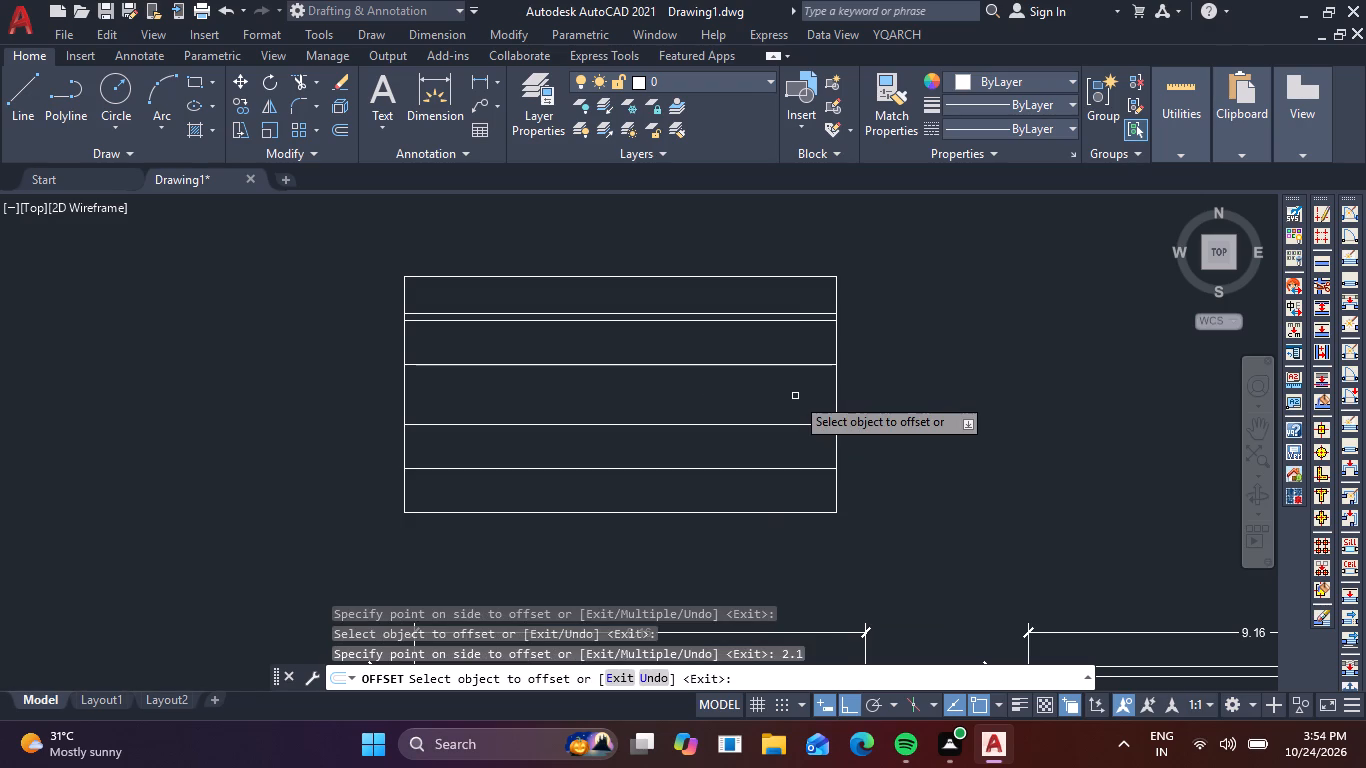
key(Escape)
key(Escape)
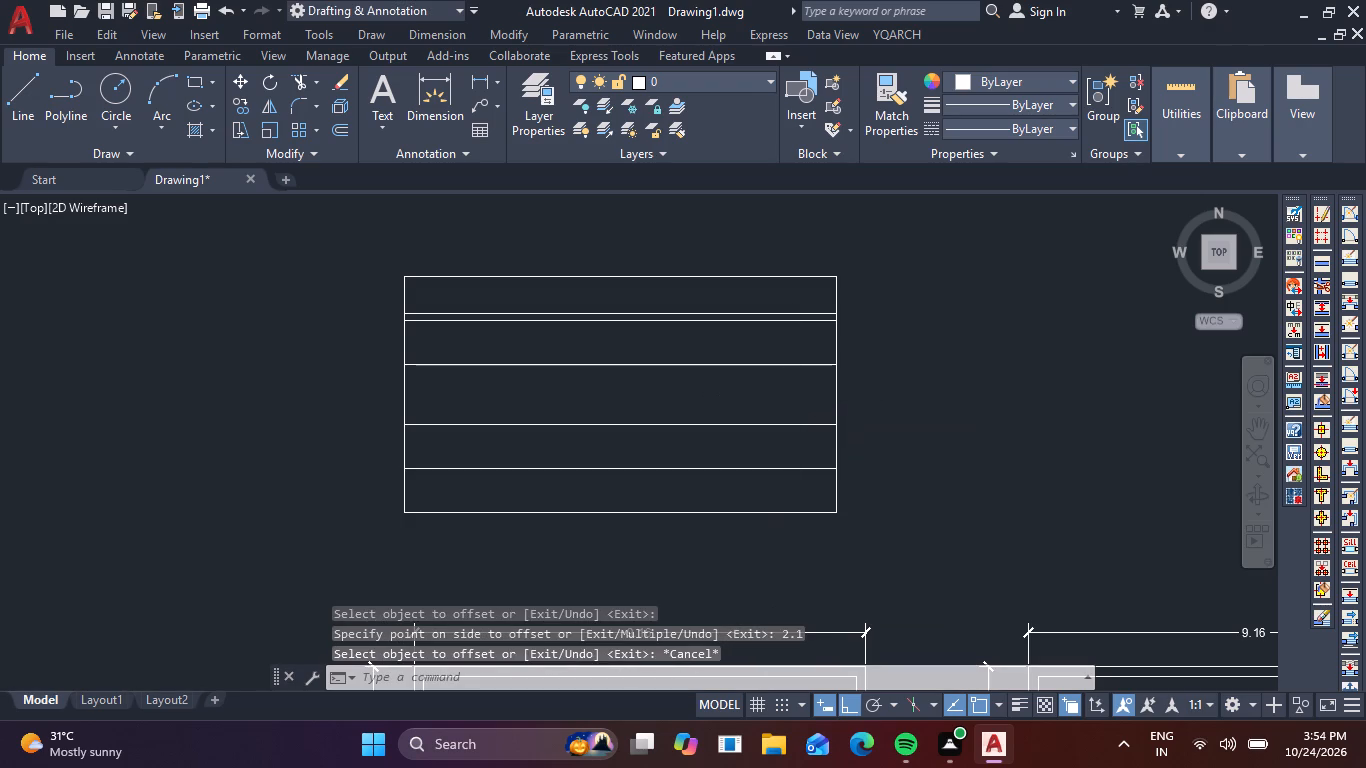
Draw two window rectangles between the sill and head lines, one about 1.29 wide near the right wall and a wider one near the left wall.
text(REC)
key(space)
scroll(797, 382, up, 1)
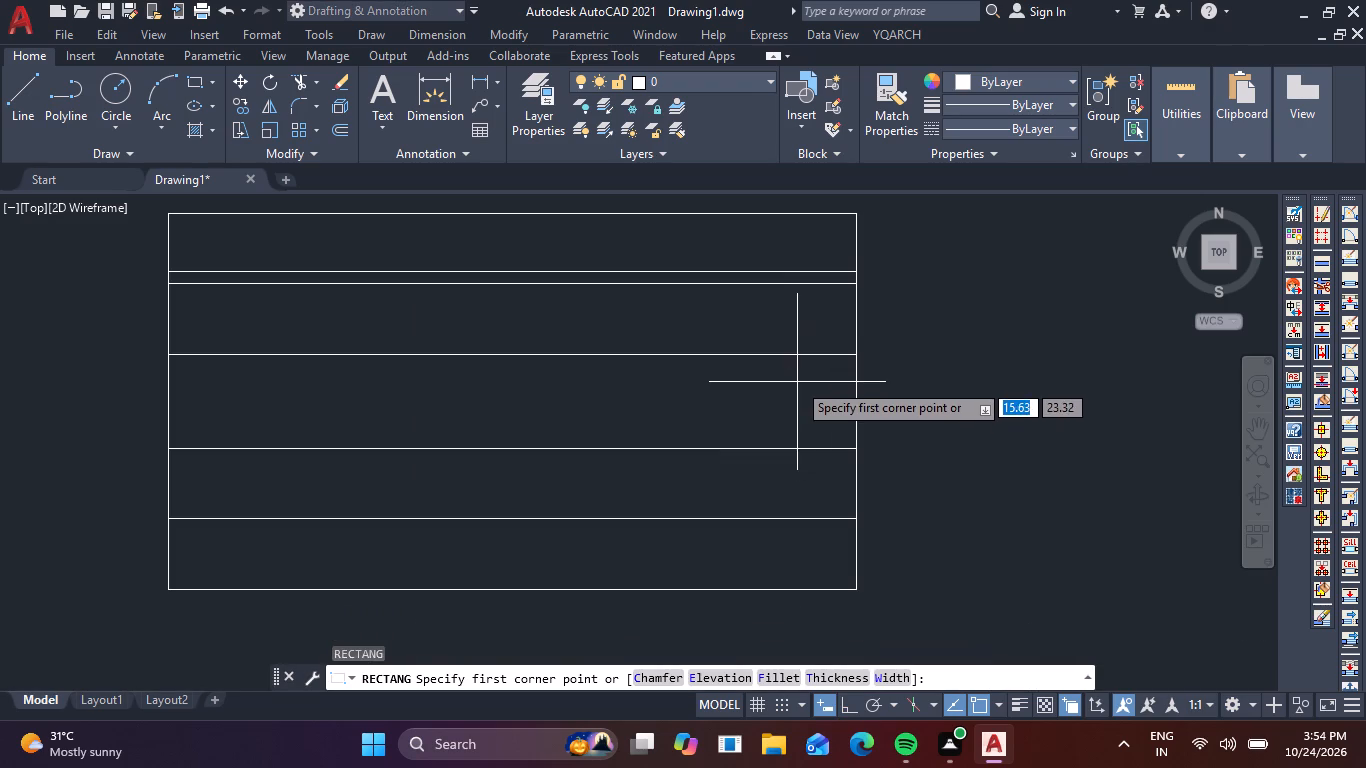
click(670, 358)
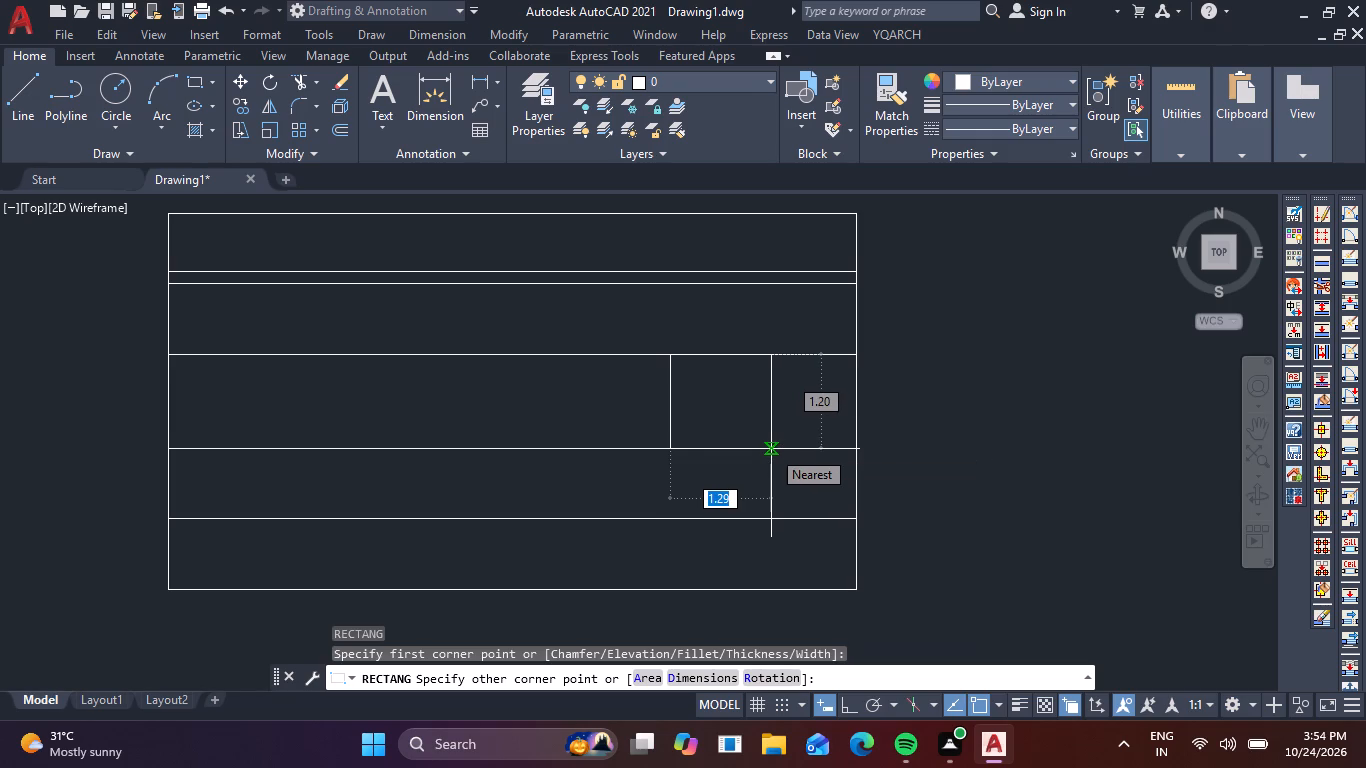
click(771, 449)
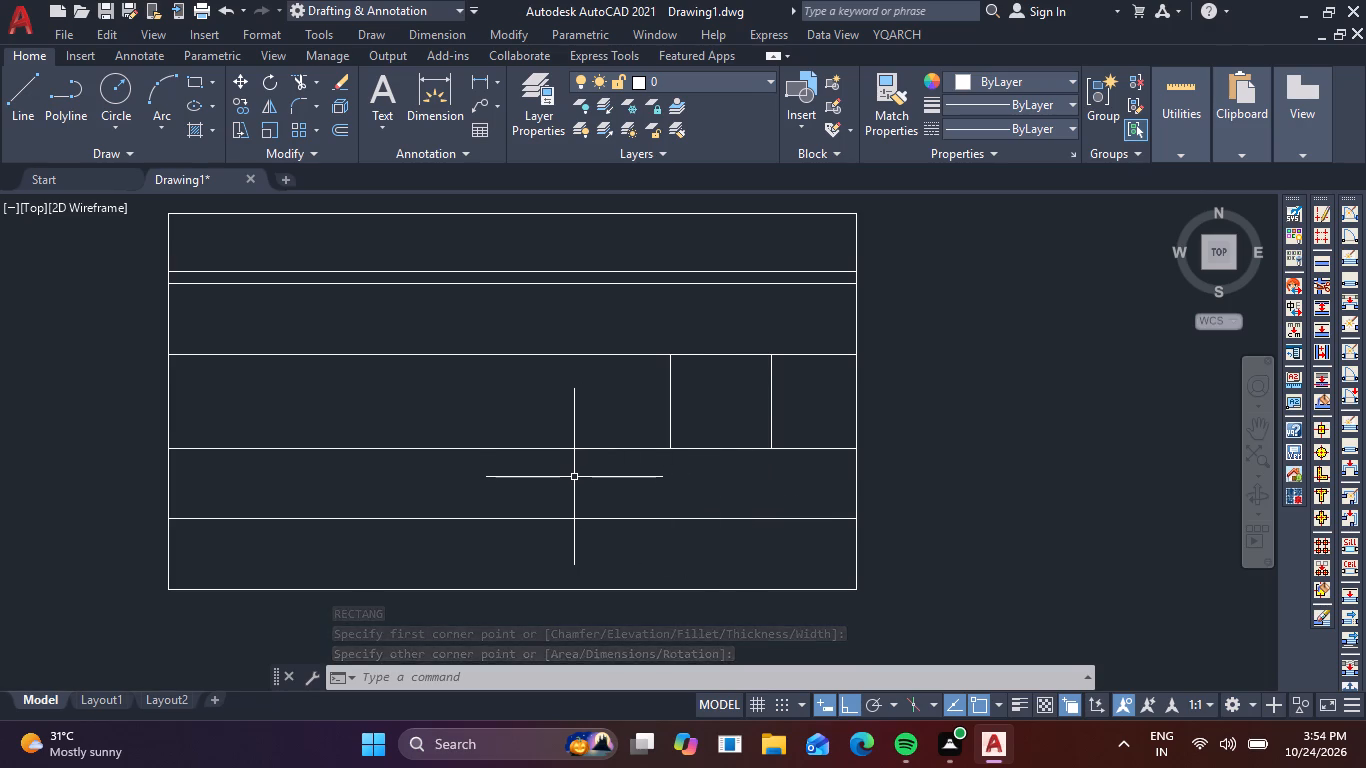
key(space)
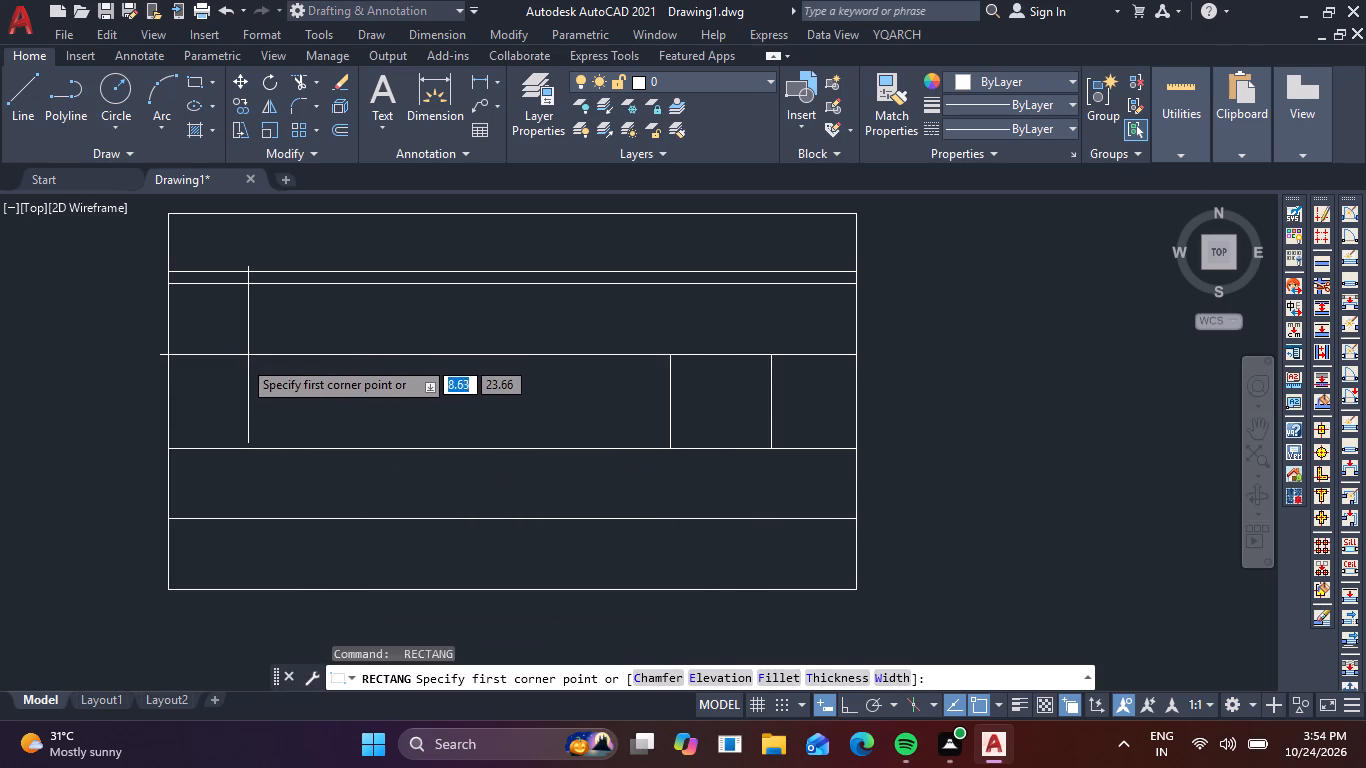
click(241, 359)
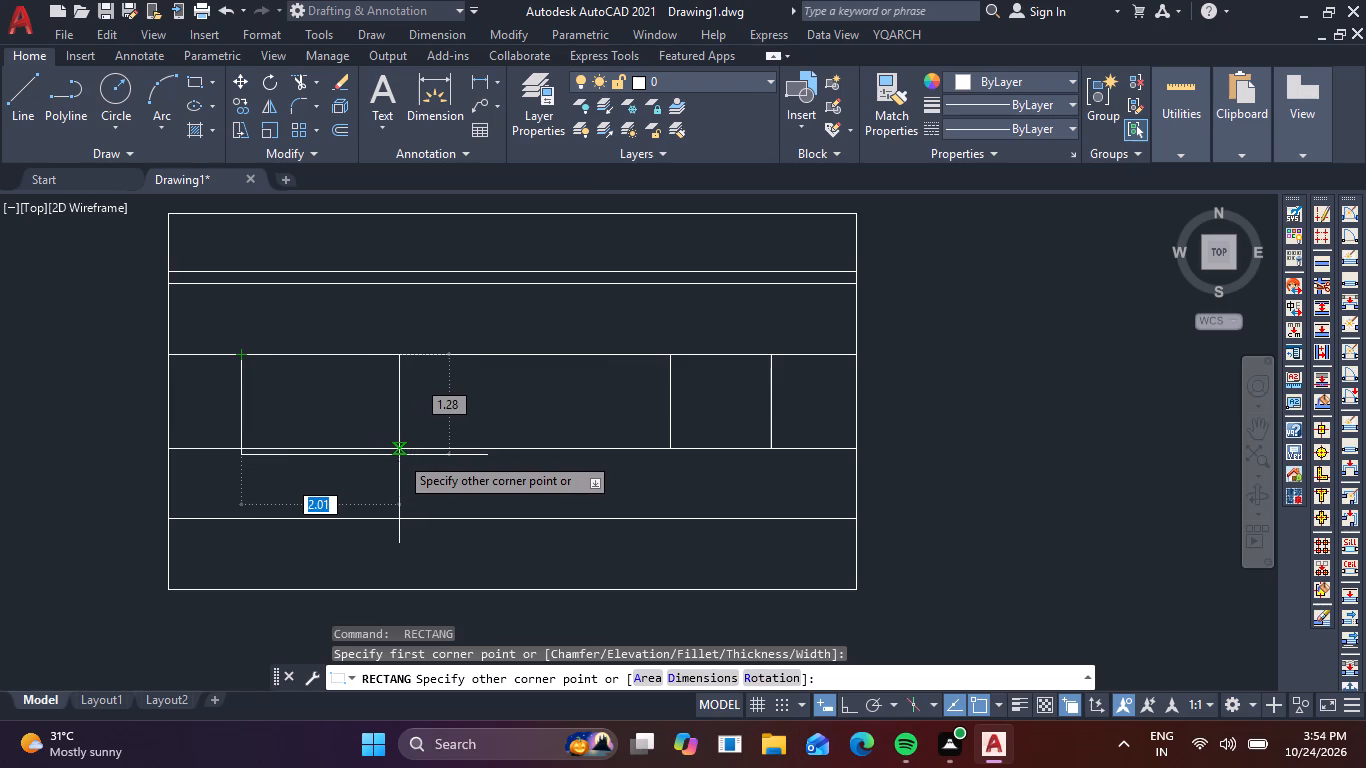
click(412, 451)
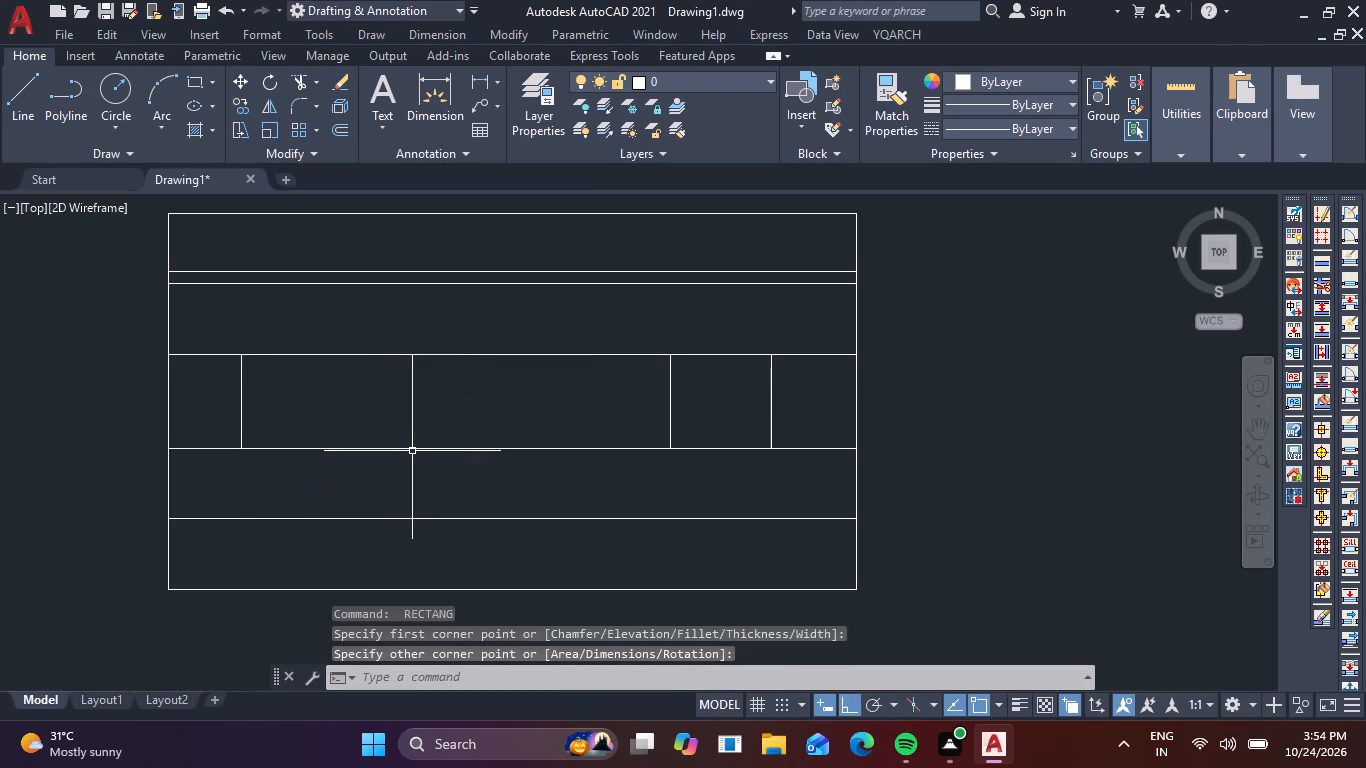
Draw a door rectangle about 2.04 wide and 2.11 high between the two windows, from the head line down to the floor line.
key(space)
key(space)
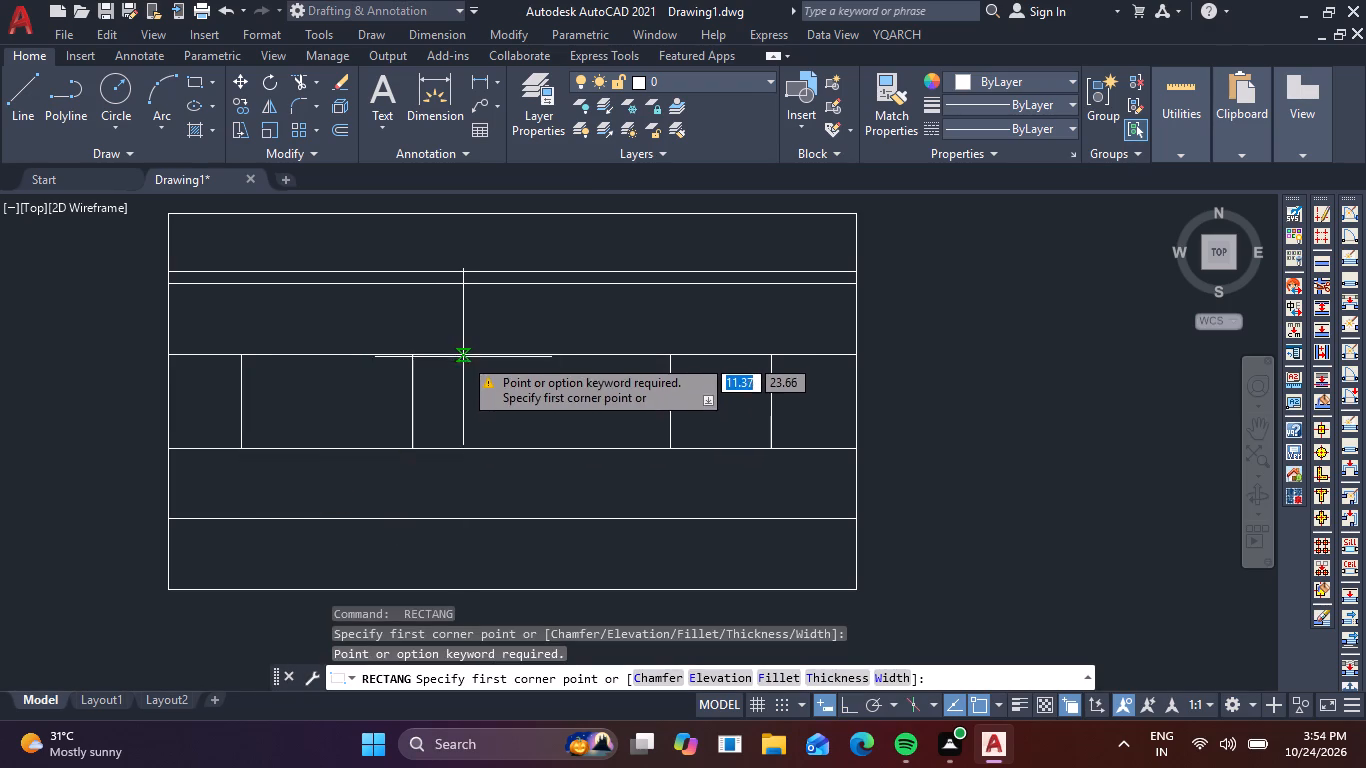
click(463, 357)
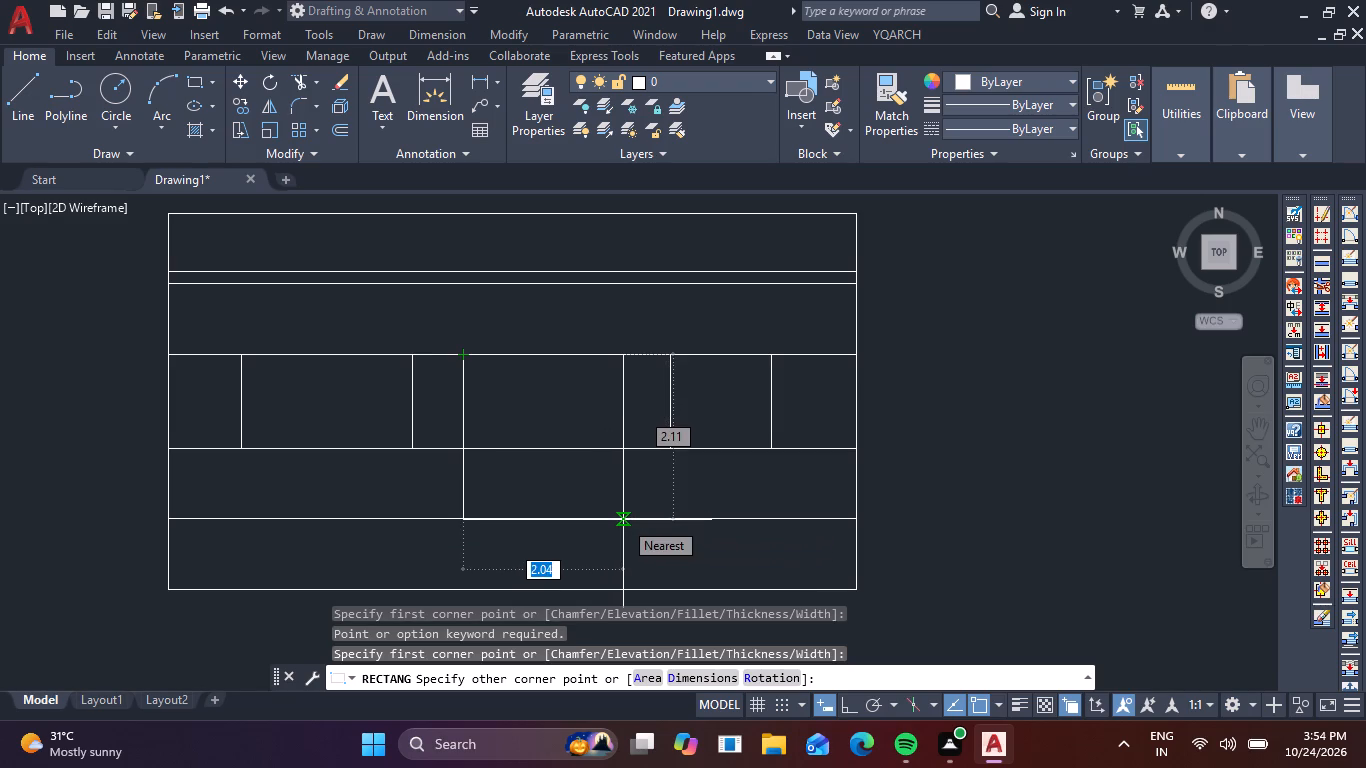
click(623, 520)
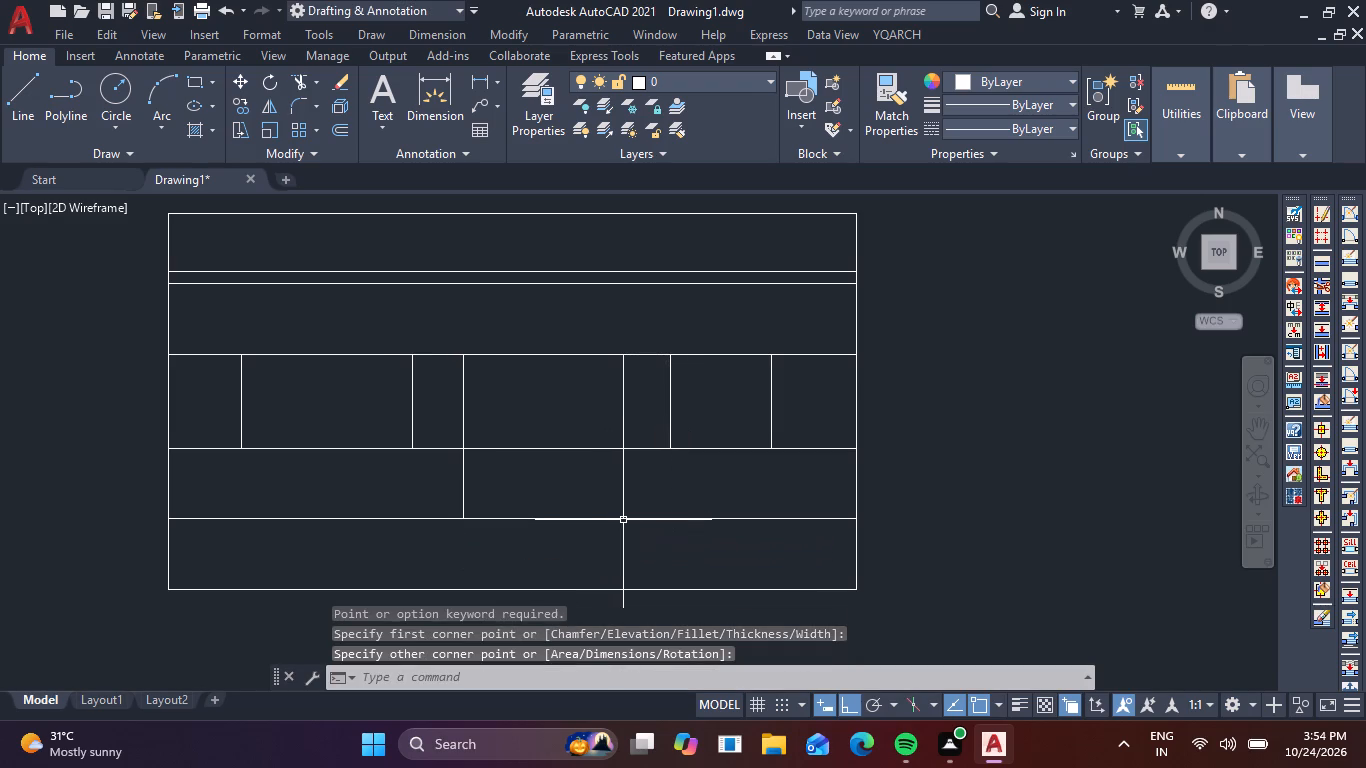
key(Escape)
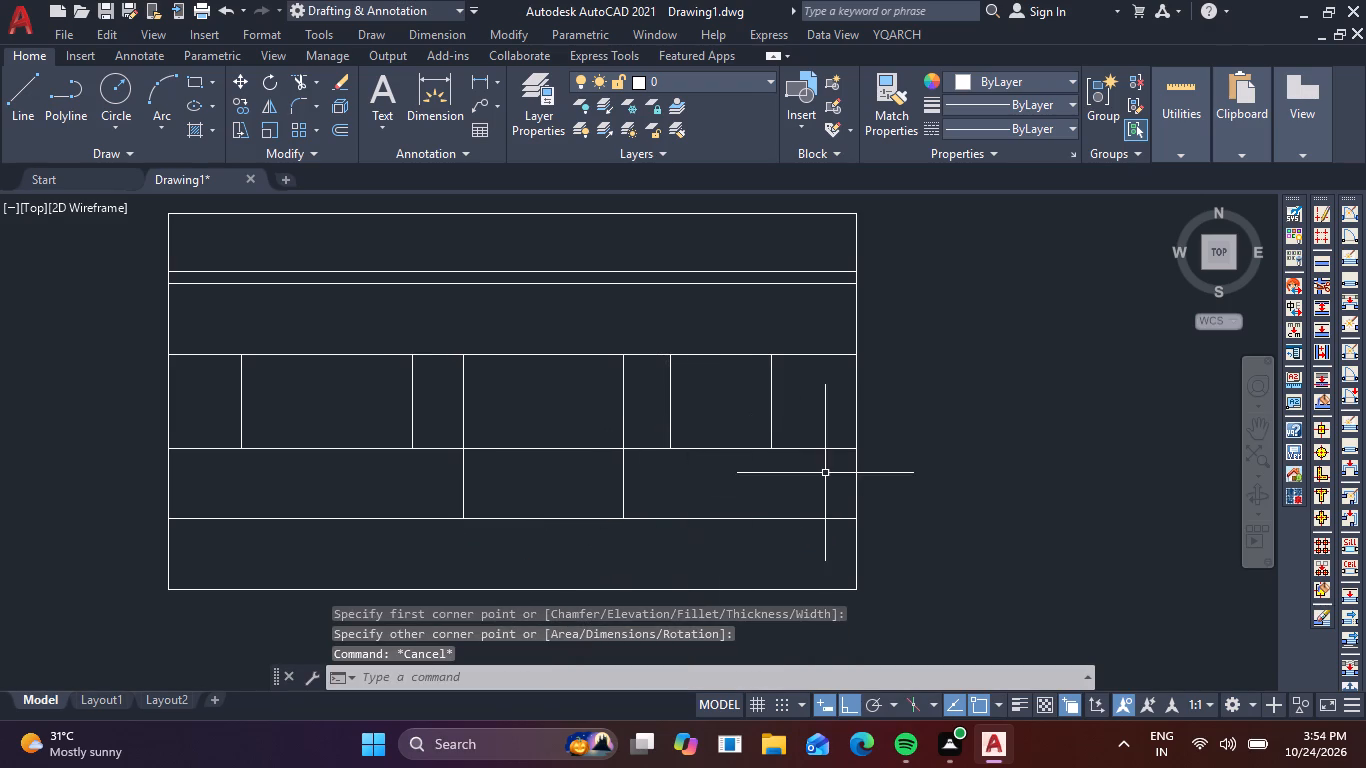
Delete the full-width sill line, keeping the window and door rectangles.
click(827, 471)
click(814, 342)
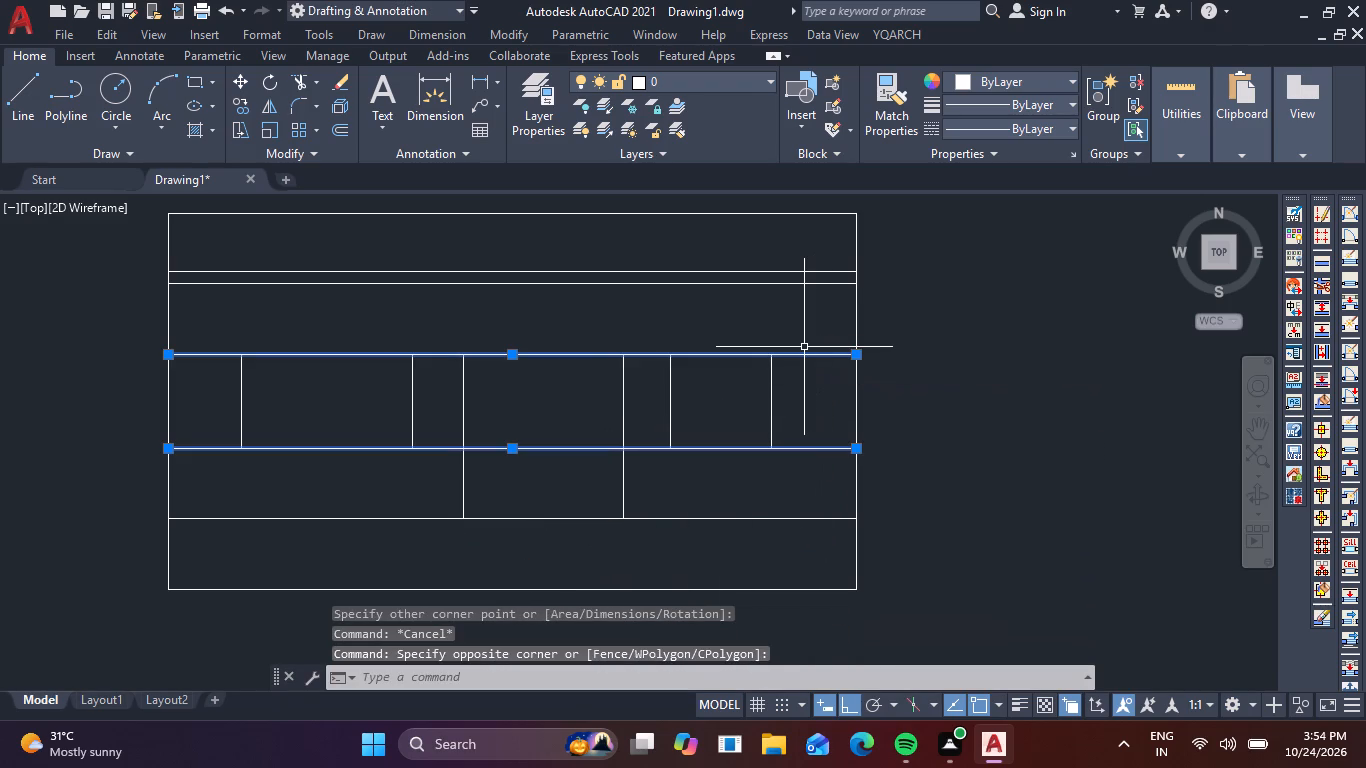
key(Escape)
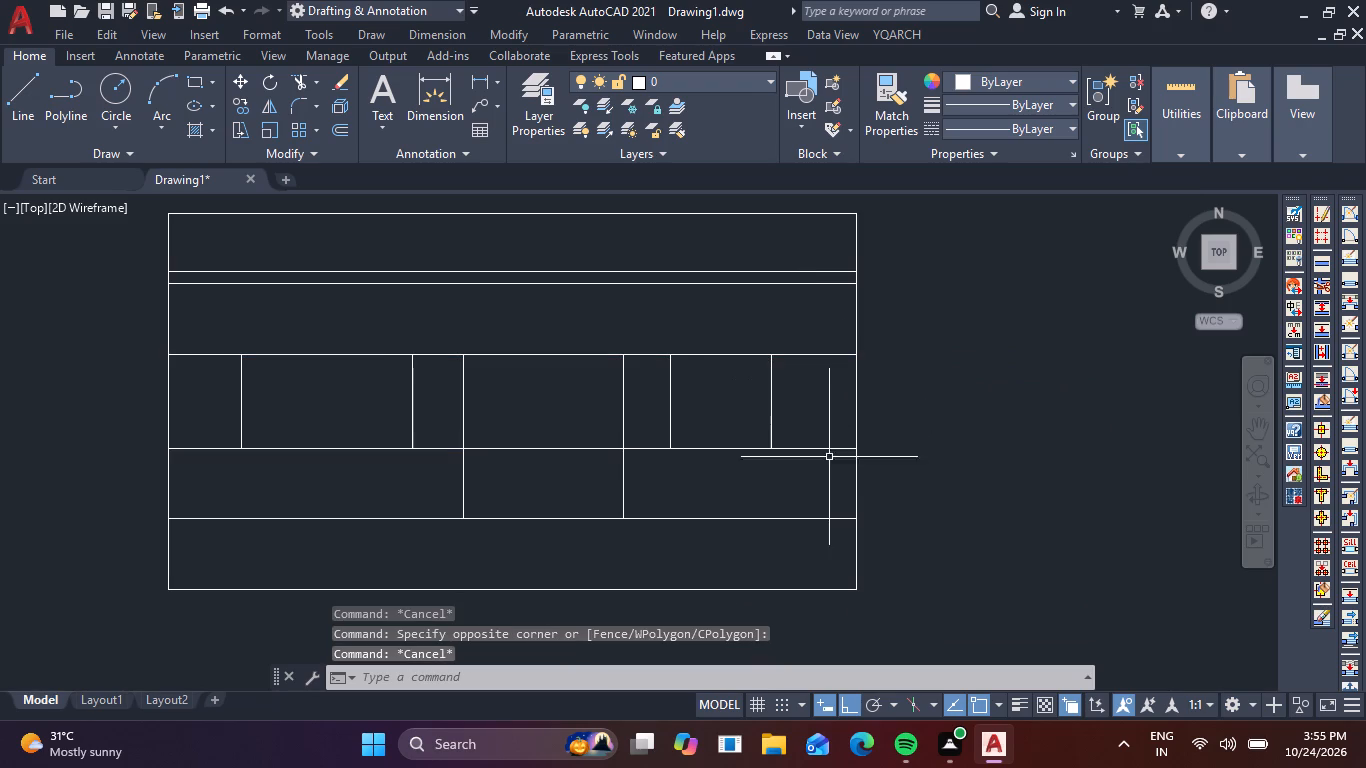
click(823, 467)
click(821, 435)
key(Delete)
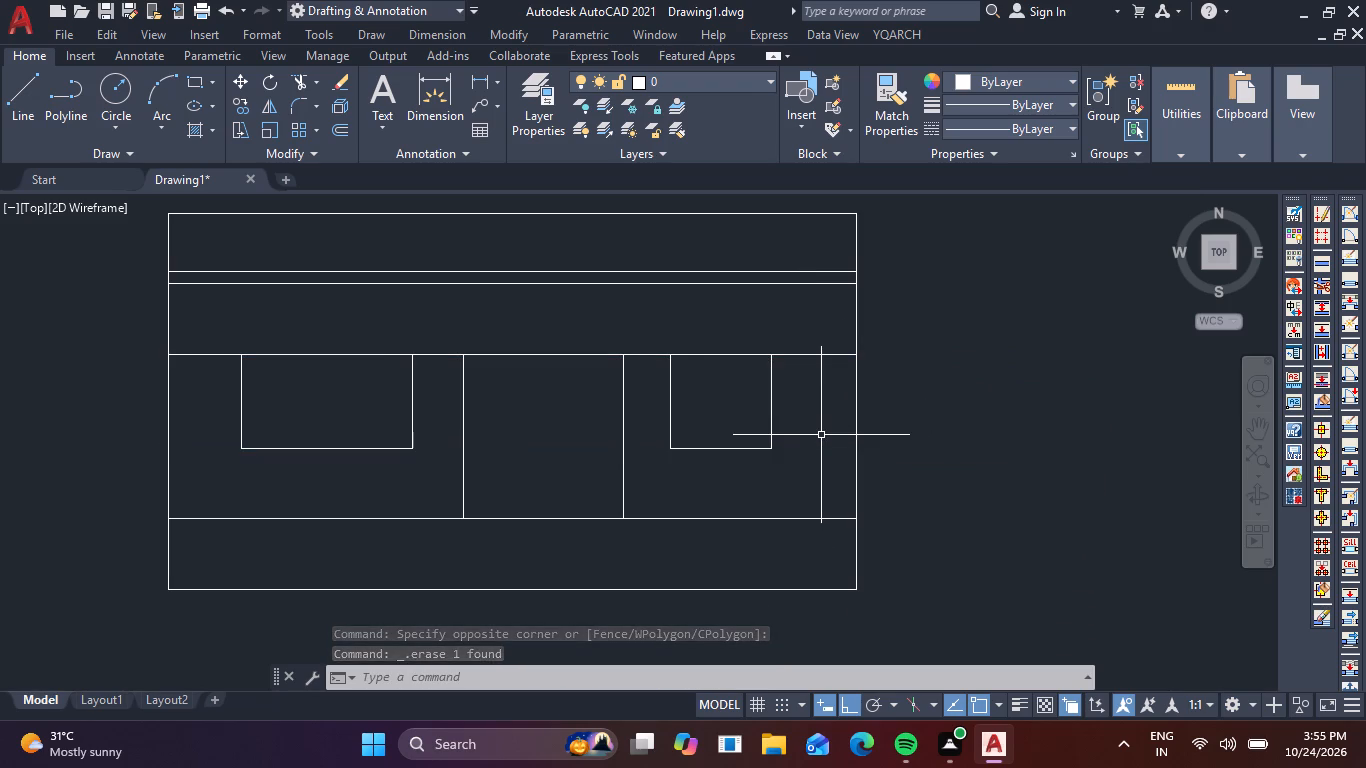
Draw a thin sunshade rectangle about 1.60 wide on the head line above the right window, overhanging it on both sides.
text(REC)
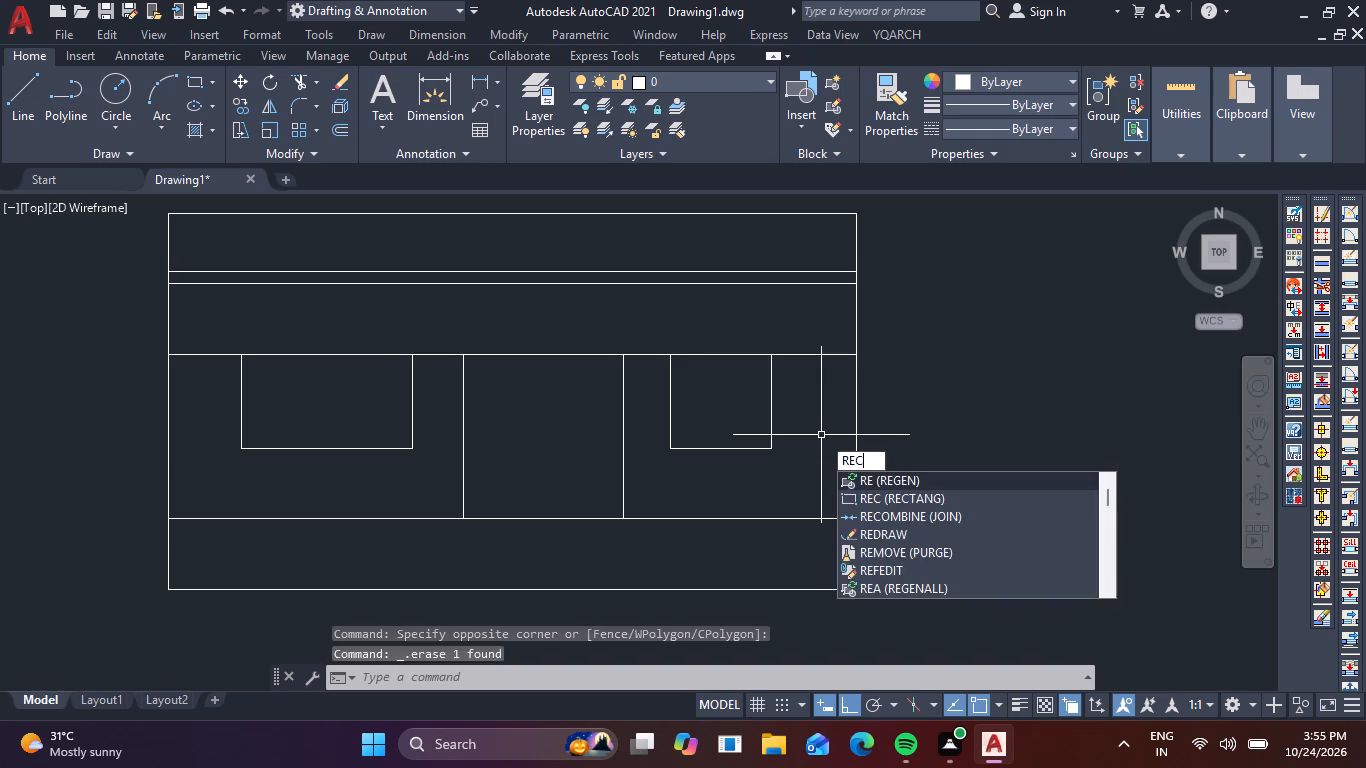
key(space)
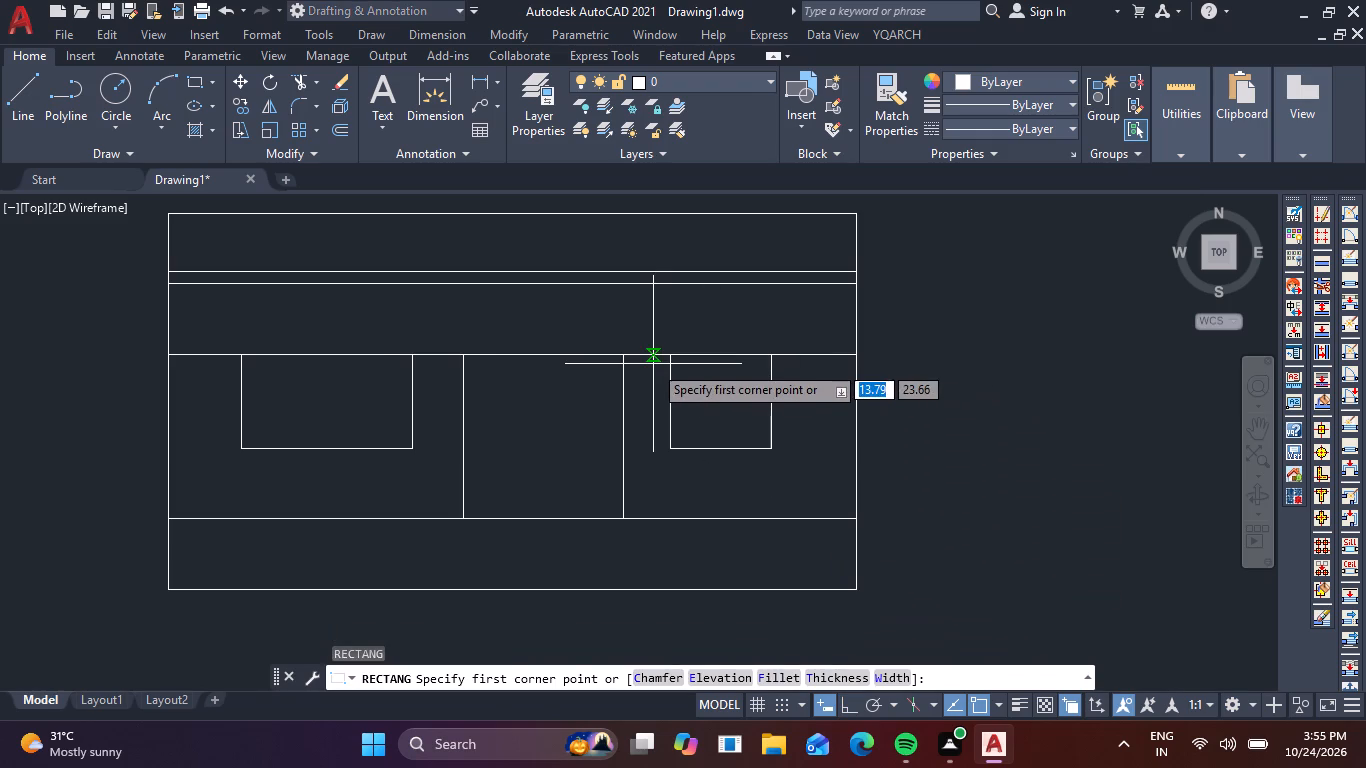
scroll(655, 358, up, 3)
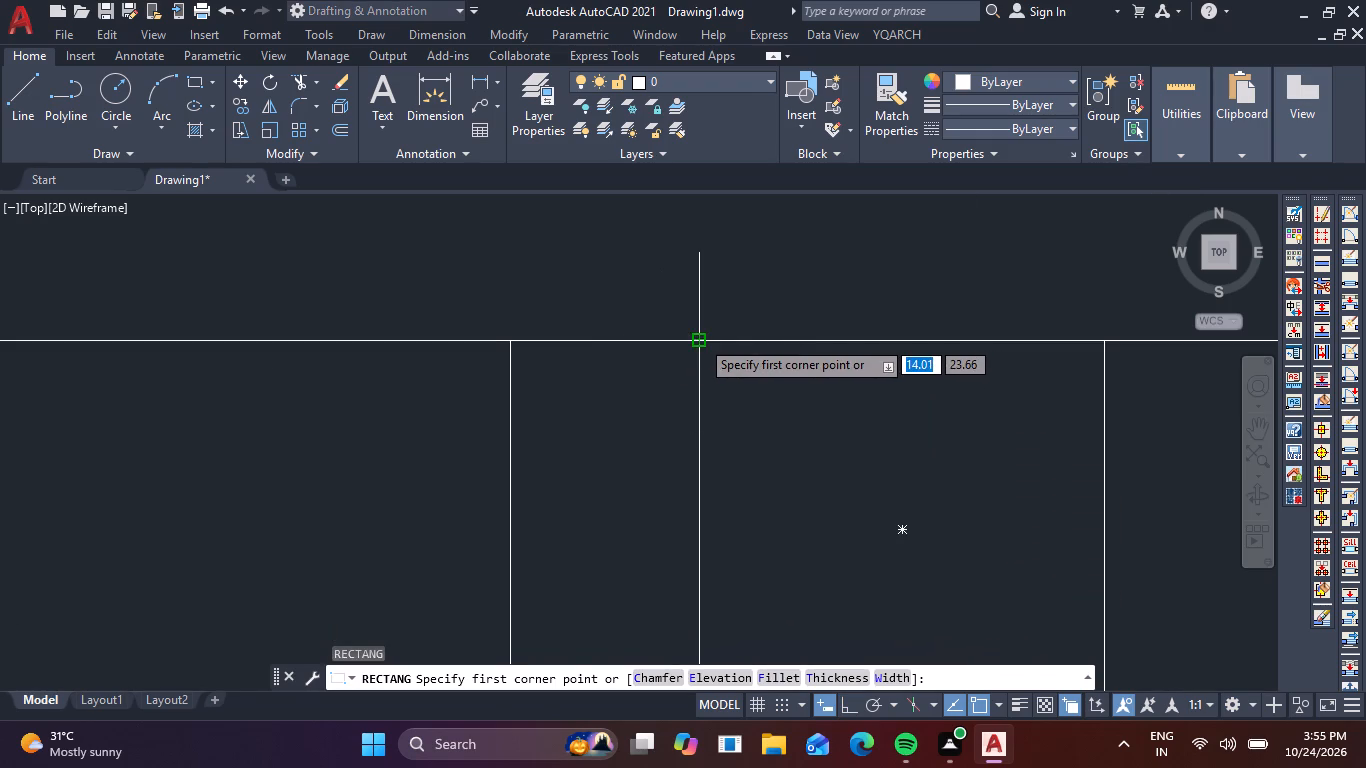
click(649, 338)
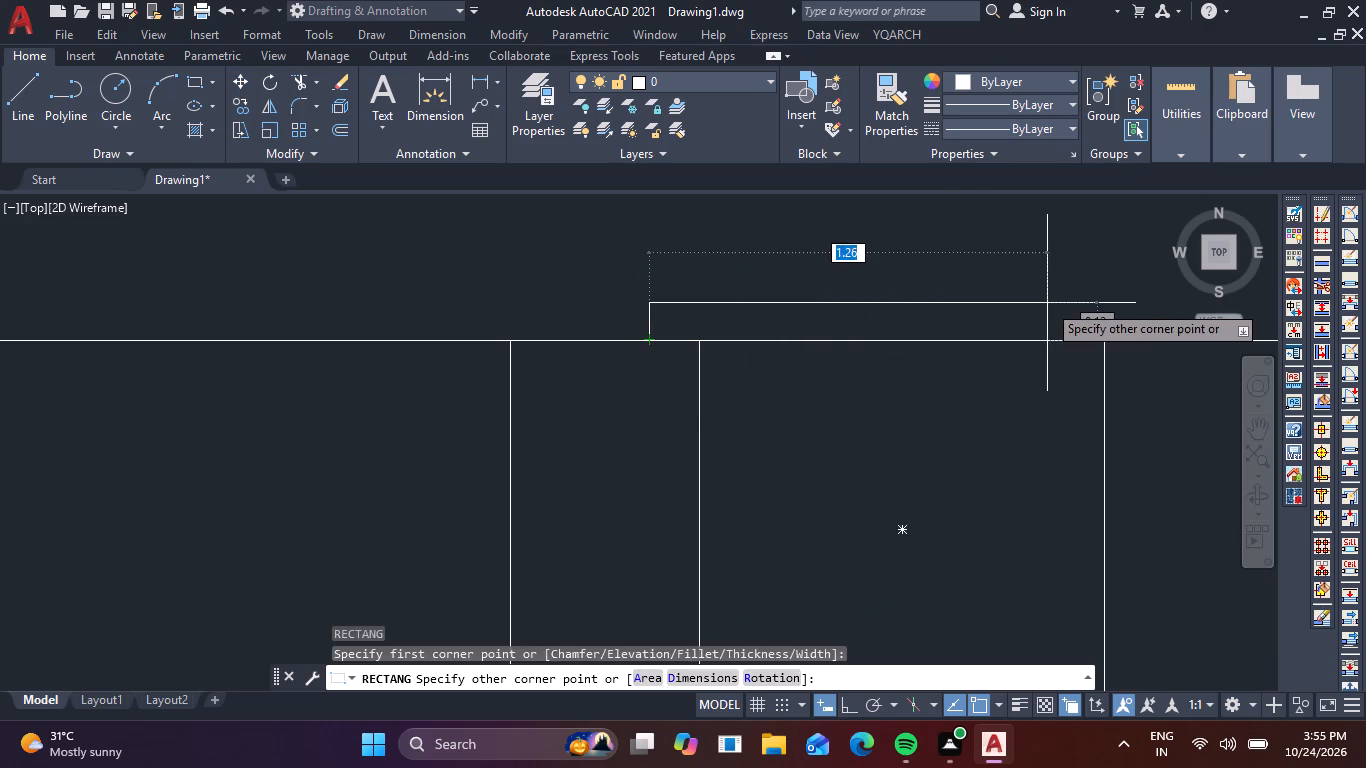
middle_drag(1047, 303, 653, 305)
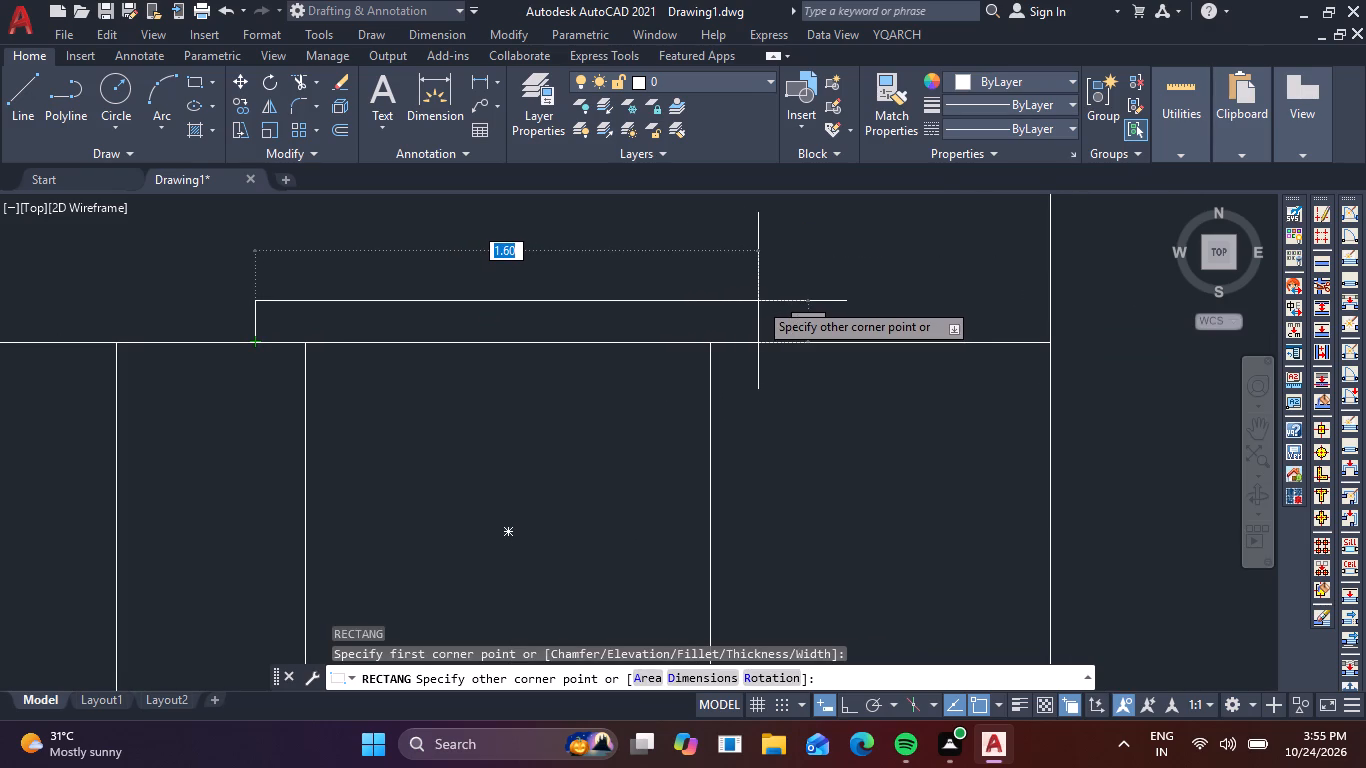
click(758, 301)
scroll(831, 358, down, 2)
middle_drag(860, 402, 794, 378)
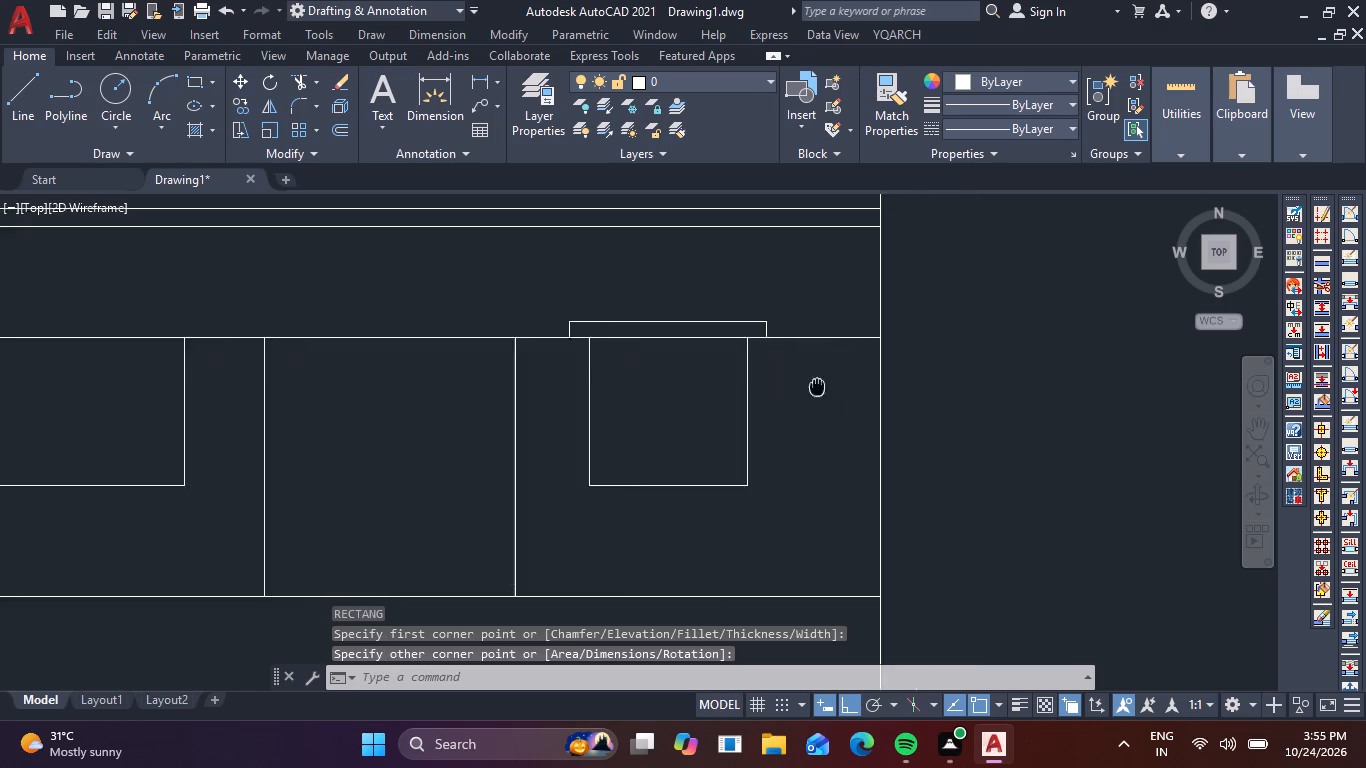
middle_drag(794, 378, 666, 350)
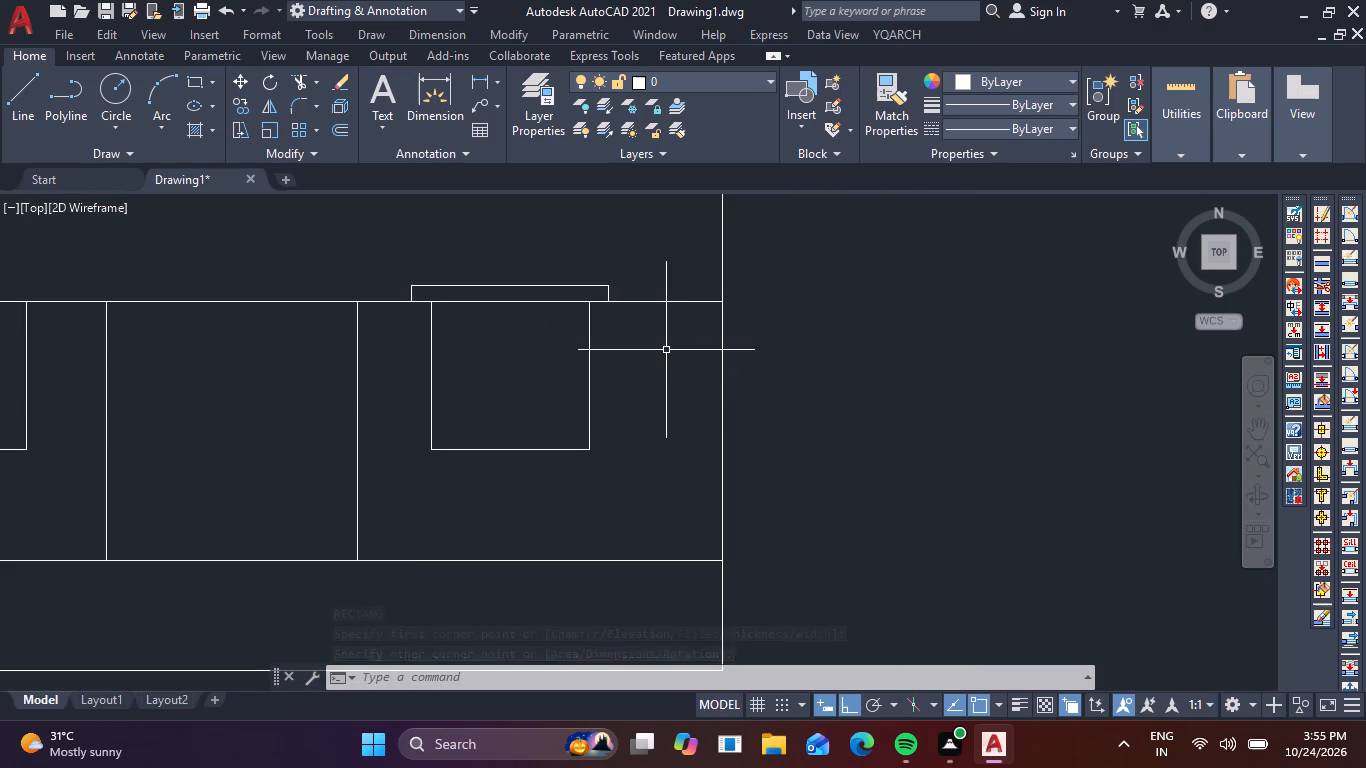
Draw a thin rectangle projecting about 0.35 outward from the right wall at the head line, level with the top of the window sunshade.
text(REC)
key(space)
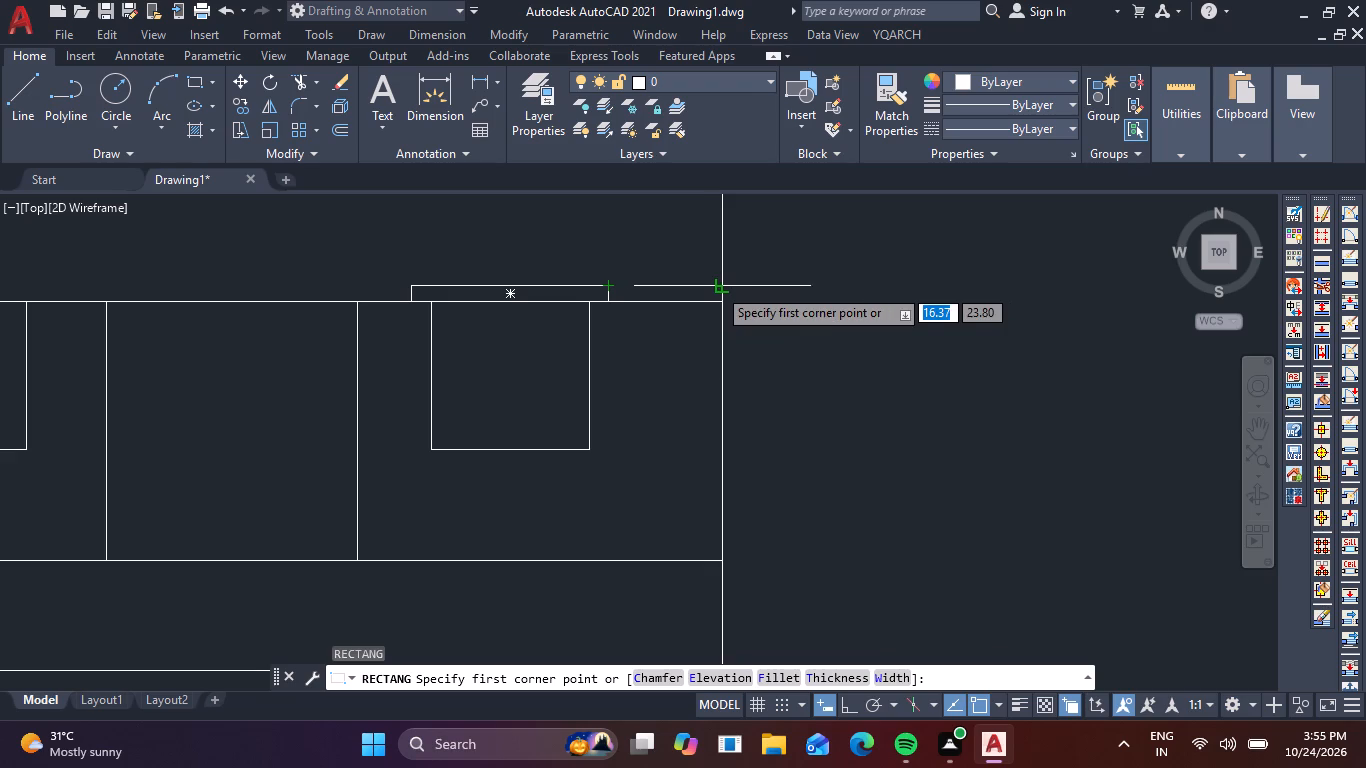
scroll(670, 291, up, 1)
scroll(569, 285, up, 1)
middle_drag(569, 285, 515, 286)
scroll(569, 285, up, 1)
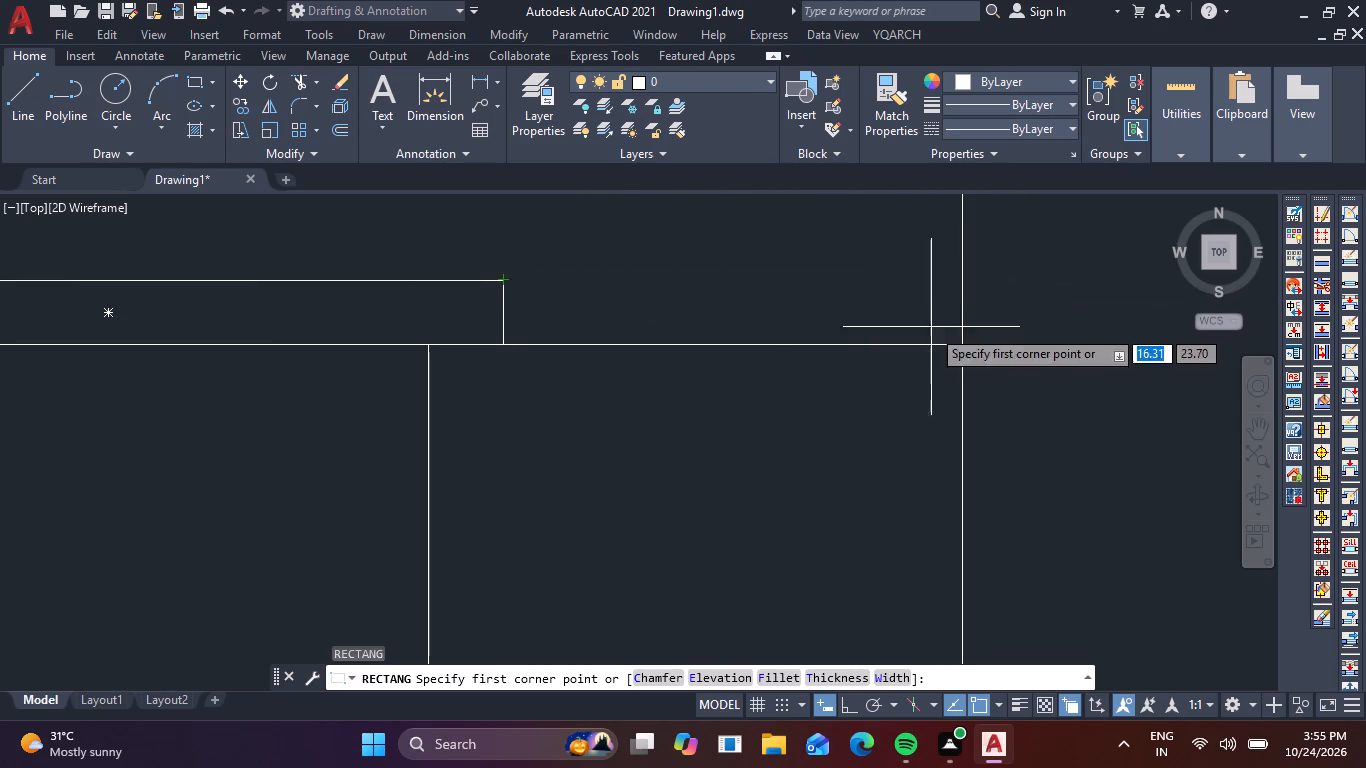
click(965, 344)
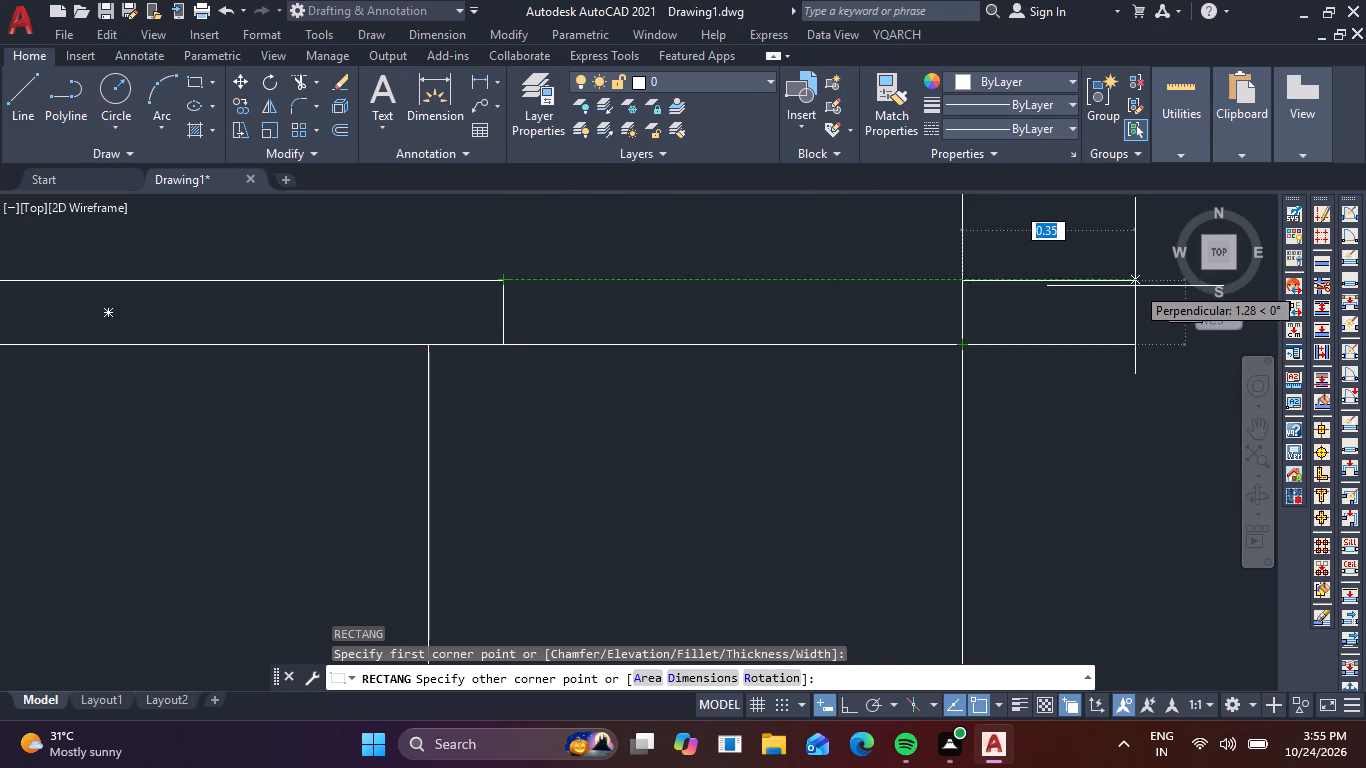
click(1144, 280)
scroll(1057, 342, down, 5)
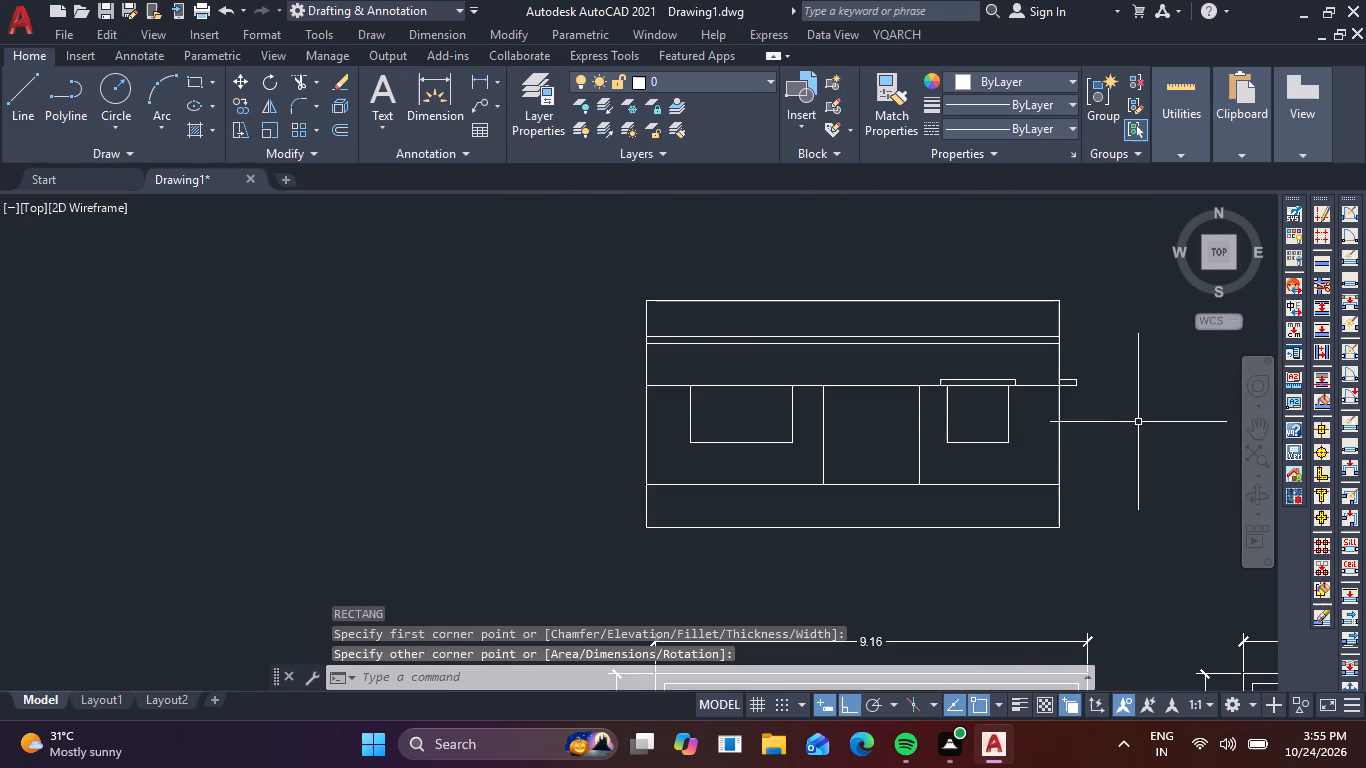
Delete the full-width head line running across the tops of the windows and door, keeping the sunshade rectangles.
scroll(1029, 394, up, 2)
click(1056, 381)
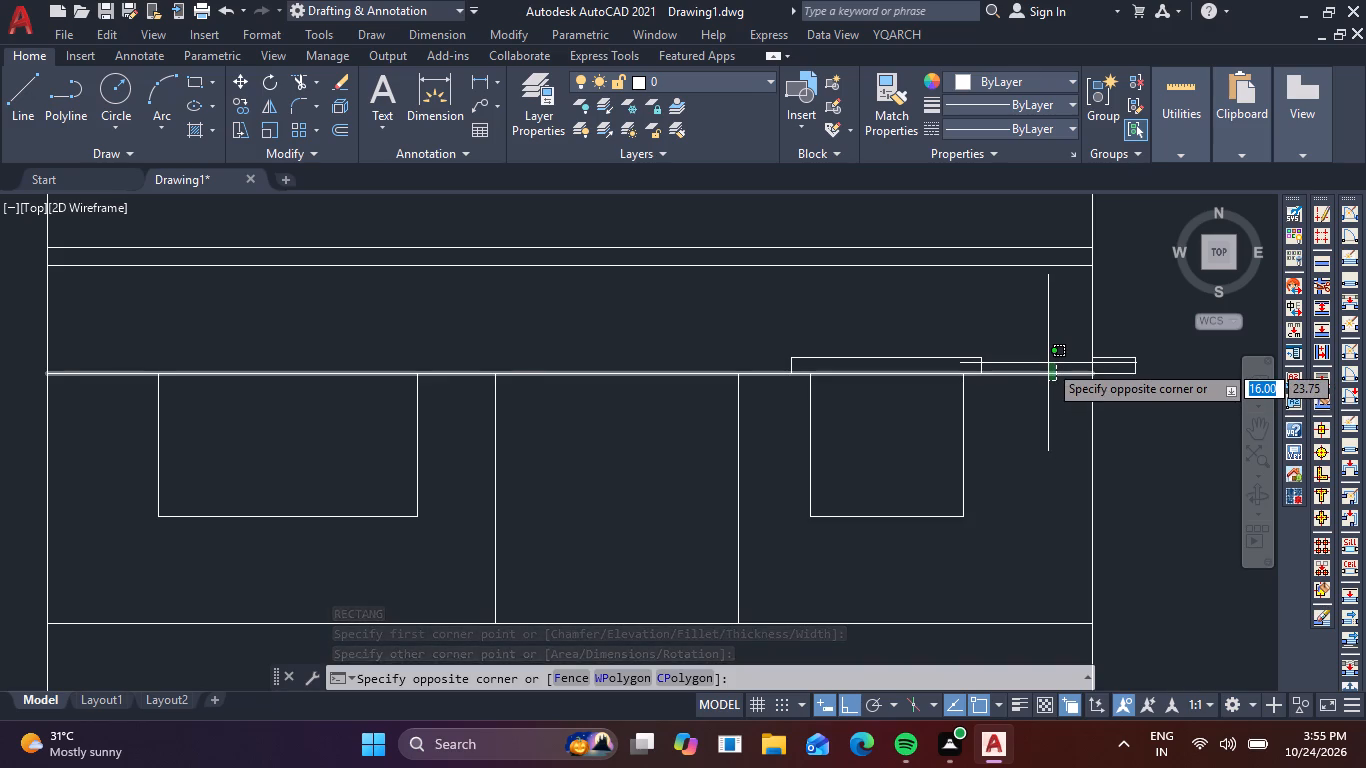
click(1048, 363)
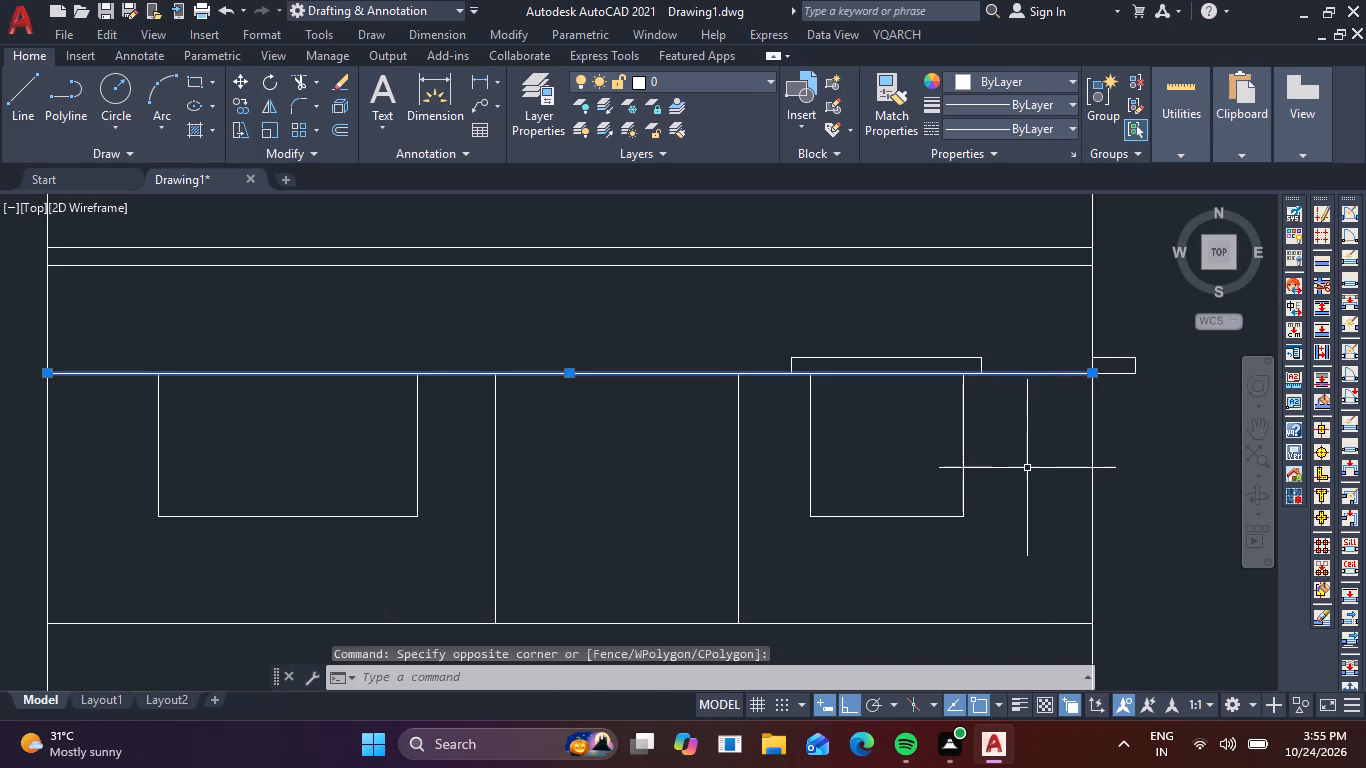
key(Delete)
Mirror the small projection on the right wall about the elevation's vertical centre line onto the left wall, keeping the original.
click(1138, 397)
click(1110, 338)
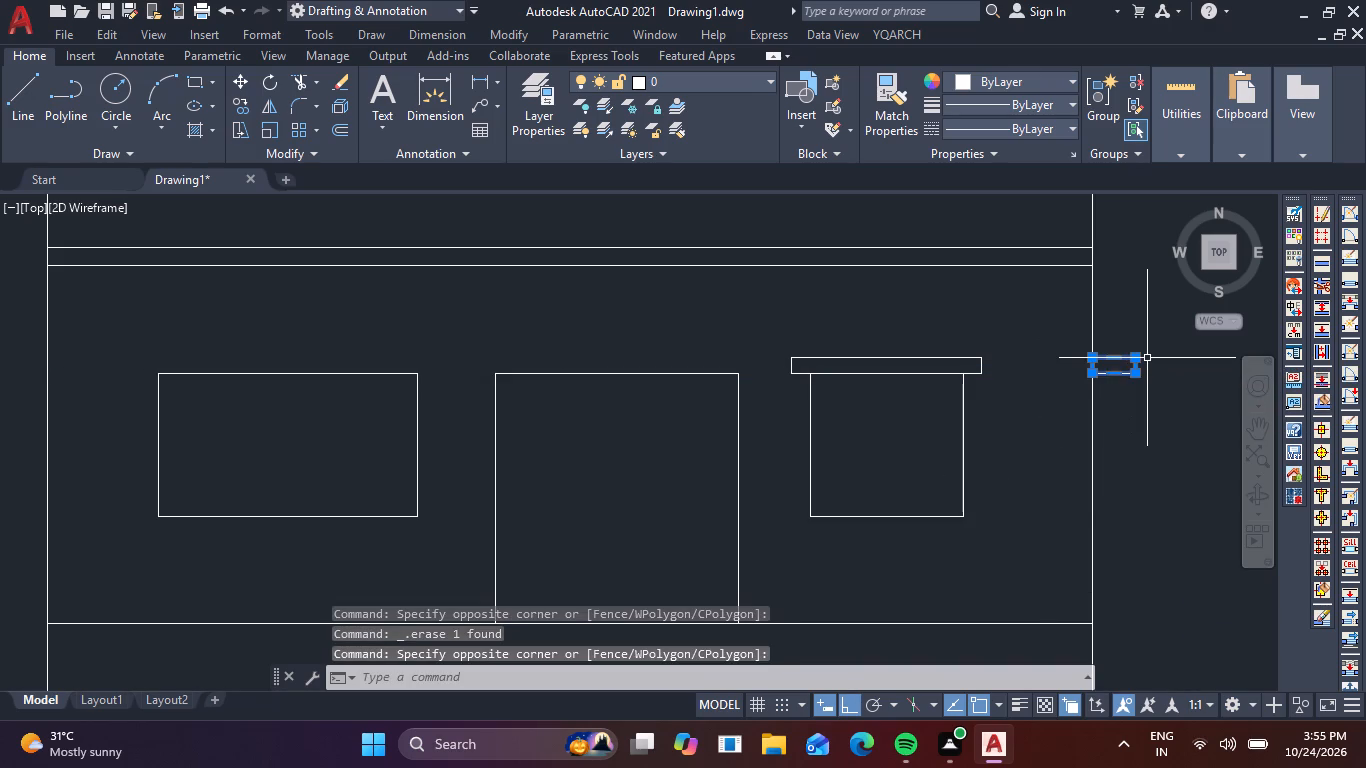
text(MI)
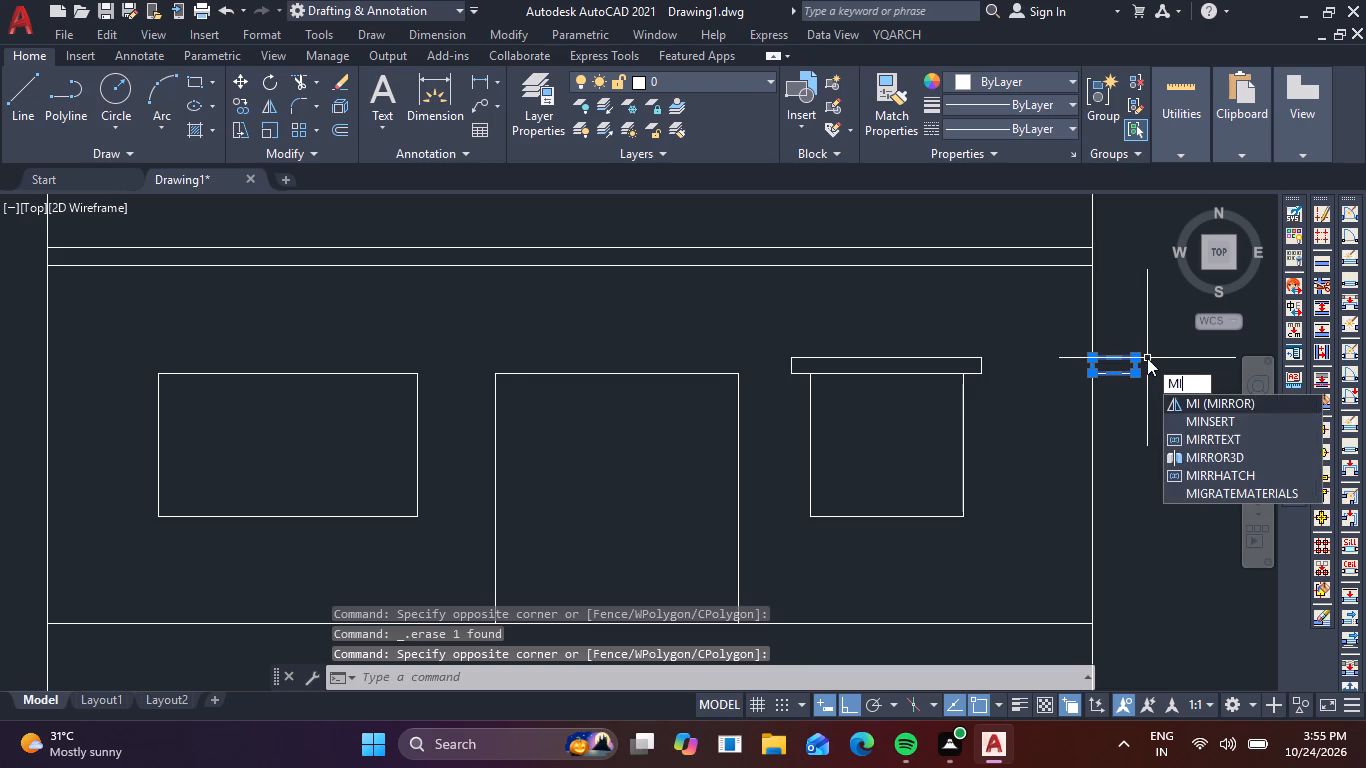
key(space)
scroll(911, 454, down, 1)
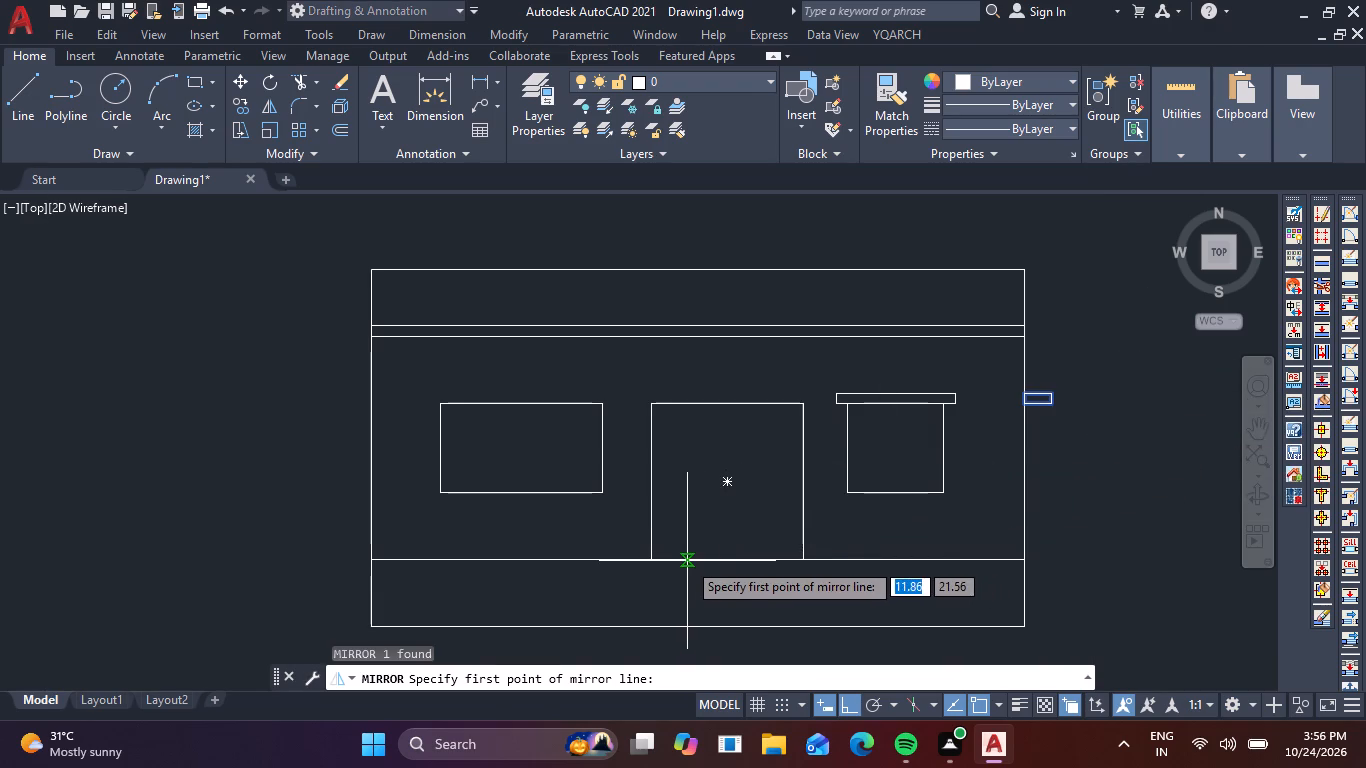
click(693, 339)
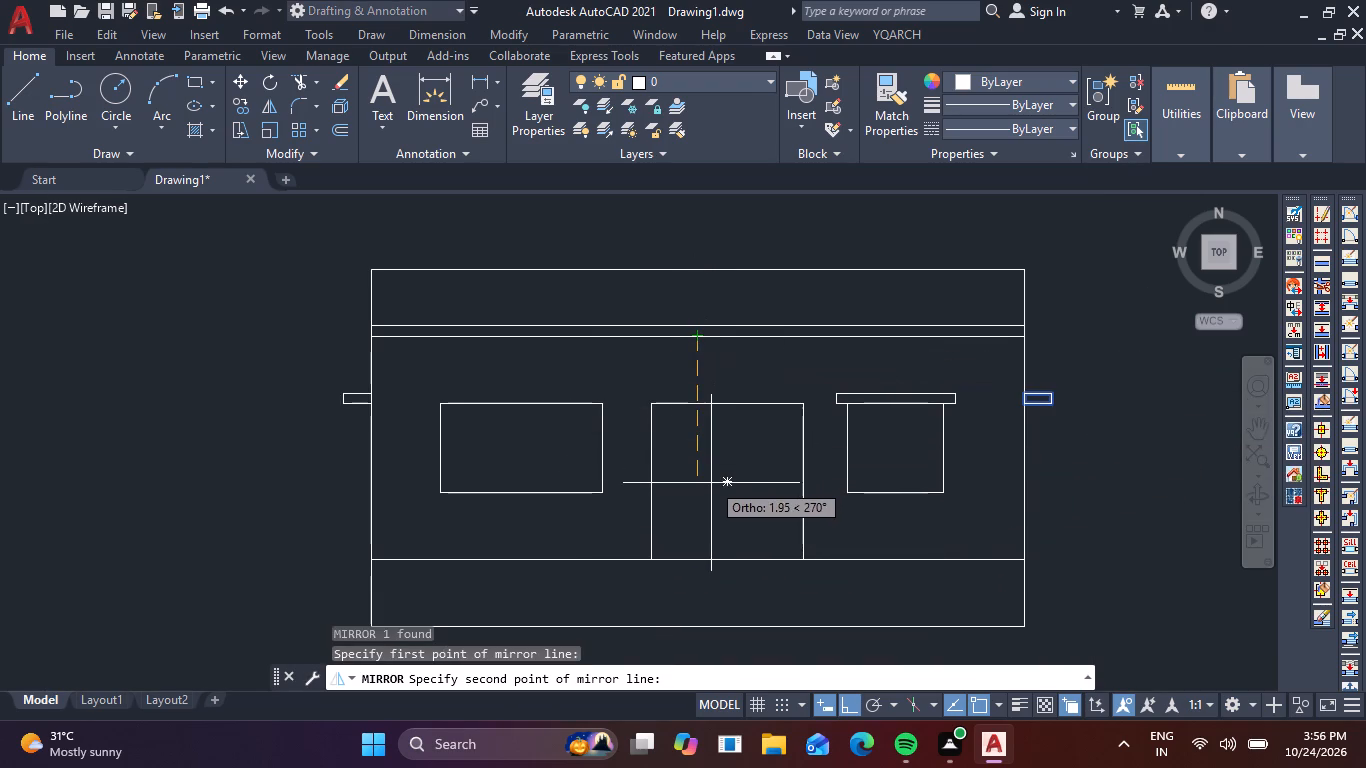
click(711, 487)
key(space)
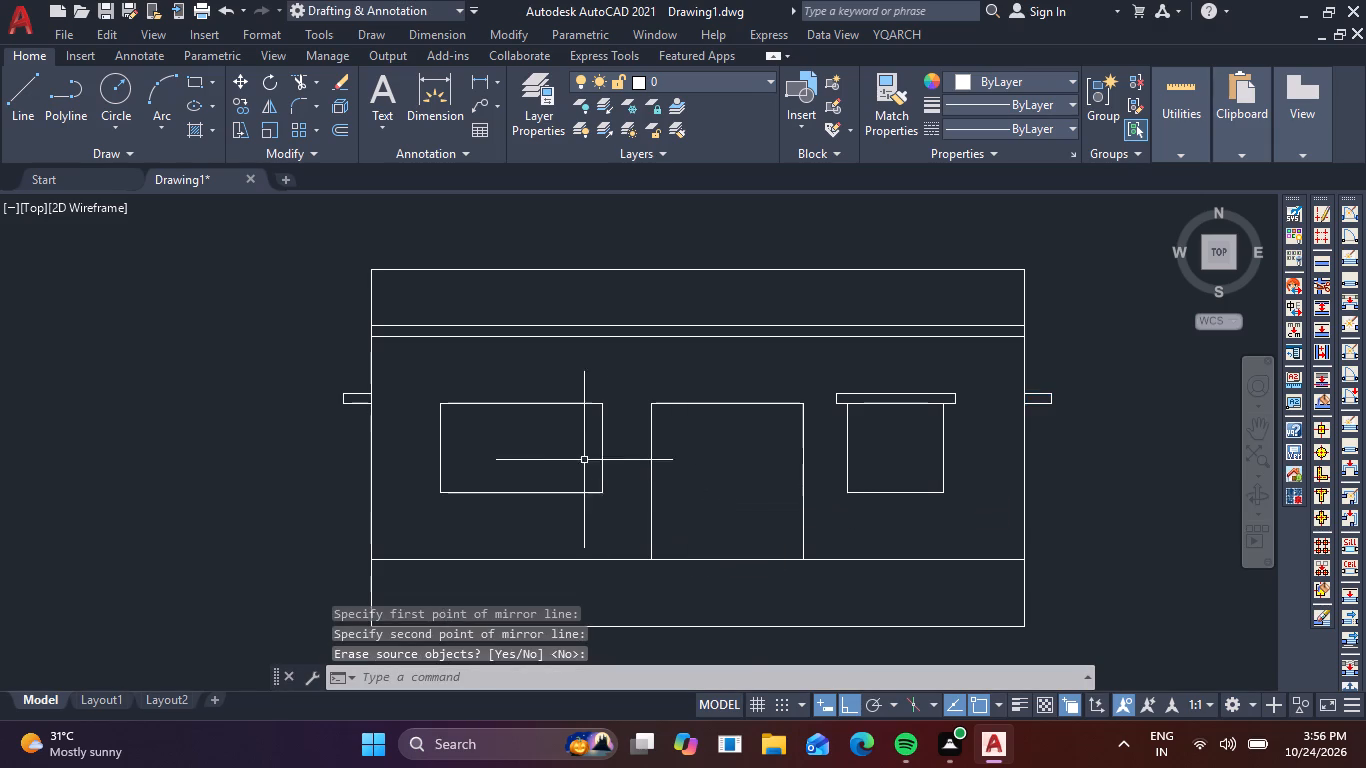
Draw a sunshade rectangle about 2.50 wide and 0.13 high on top of the left window, overhanging it on both sides.
scroll(578, 431, up, 2)
scroll(896, 389, down, 1)
middle_drag(895, 393, 805, 410)
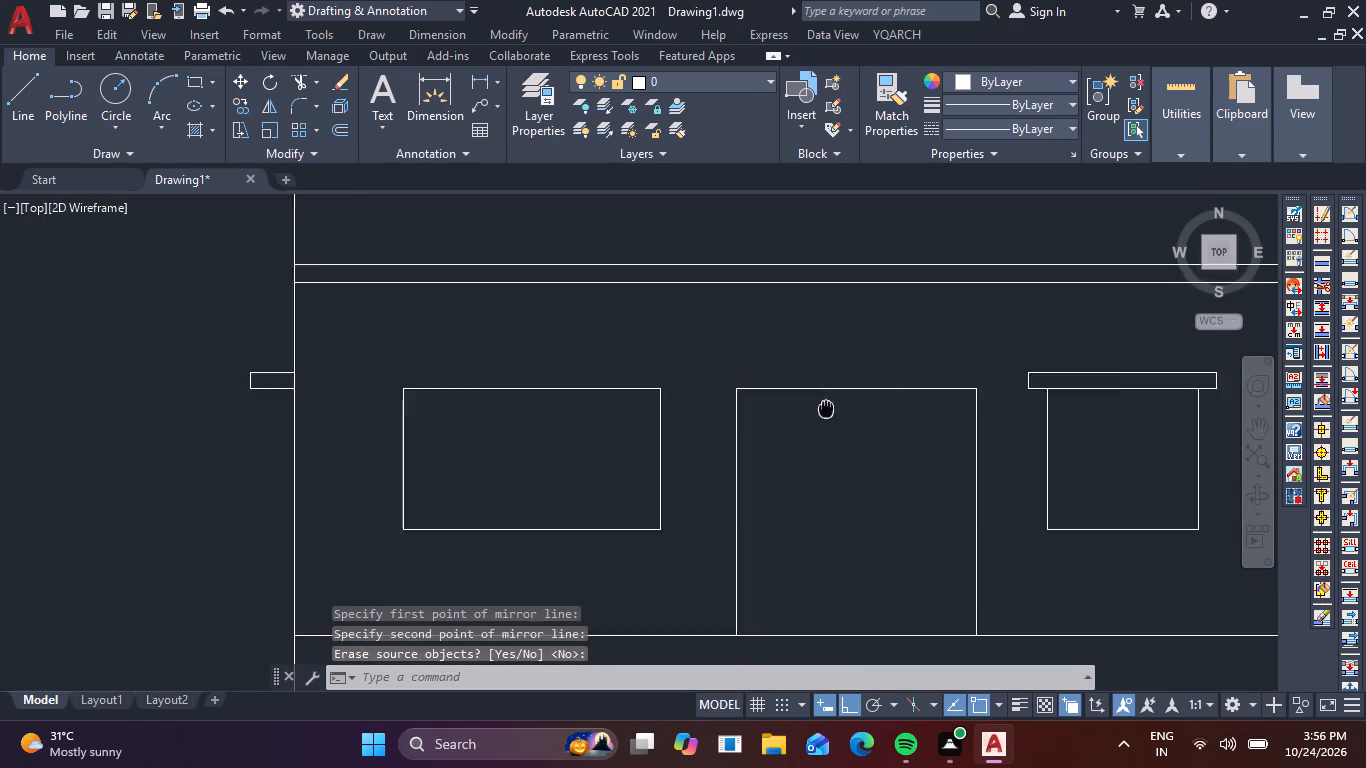
middle_drag(805, 410, 531, 443)
scroll(737, 501, down, 1)
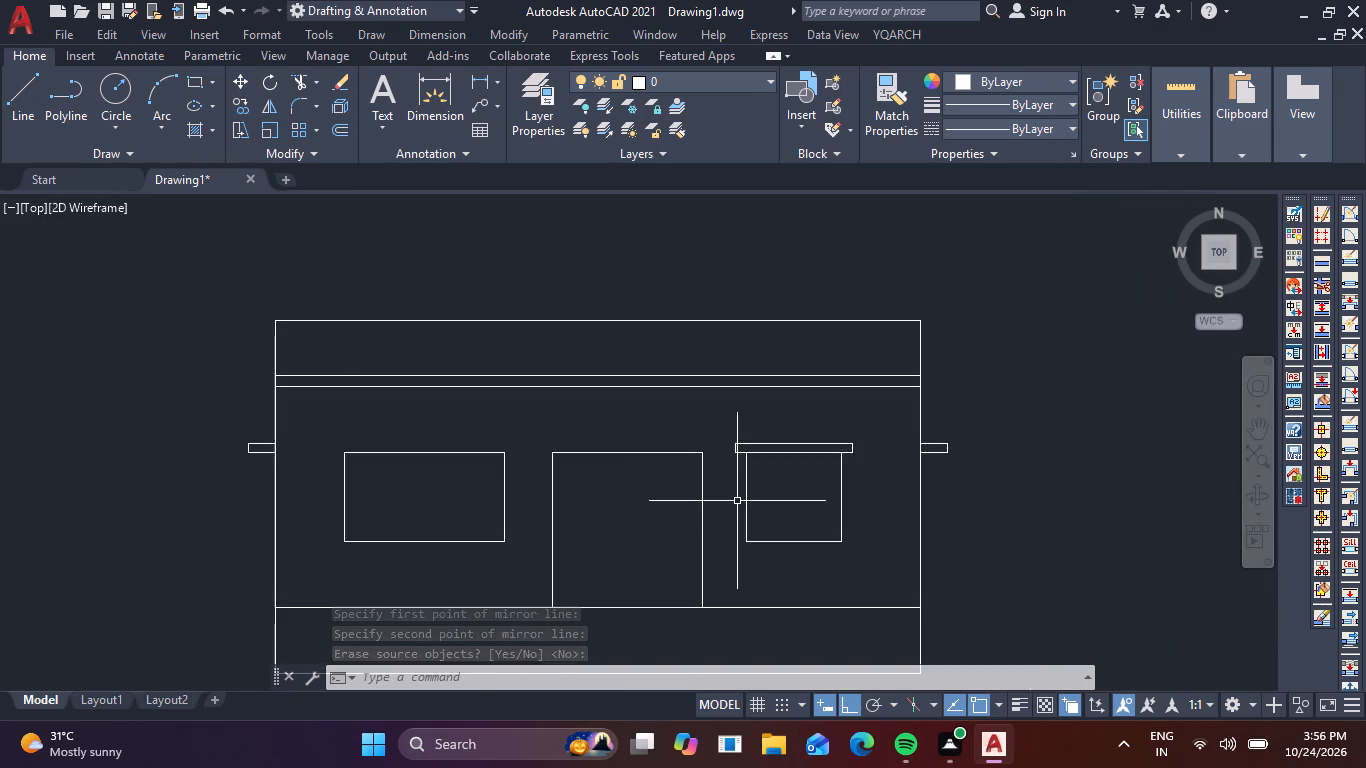
text(RE)
key(c)
key(space)
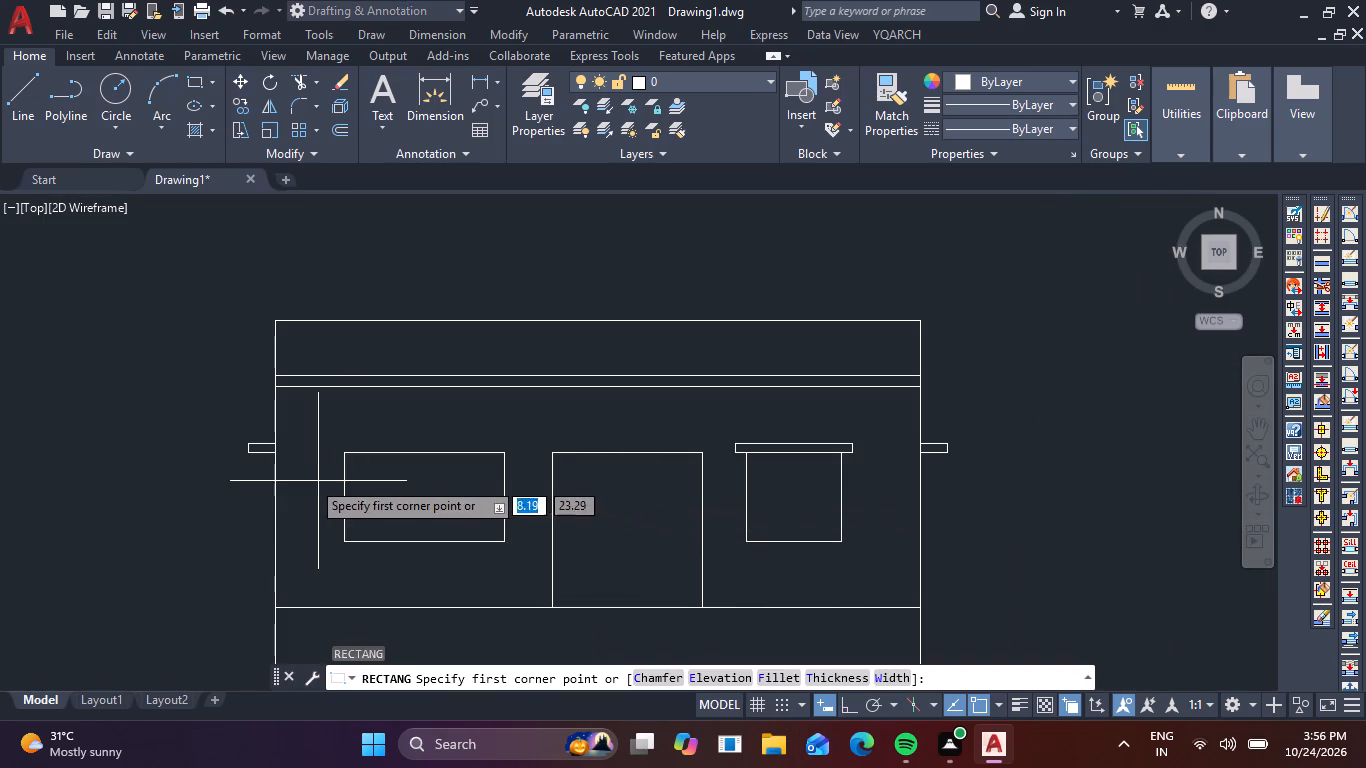
scroll(273, 465, up, 2)
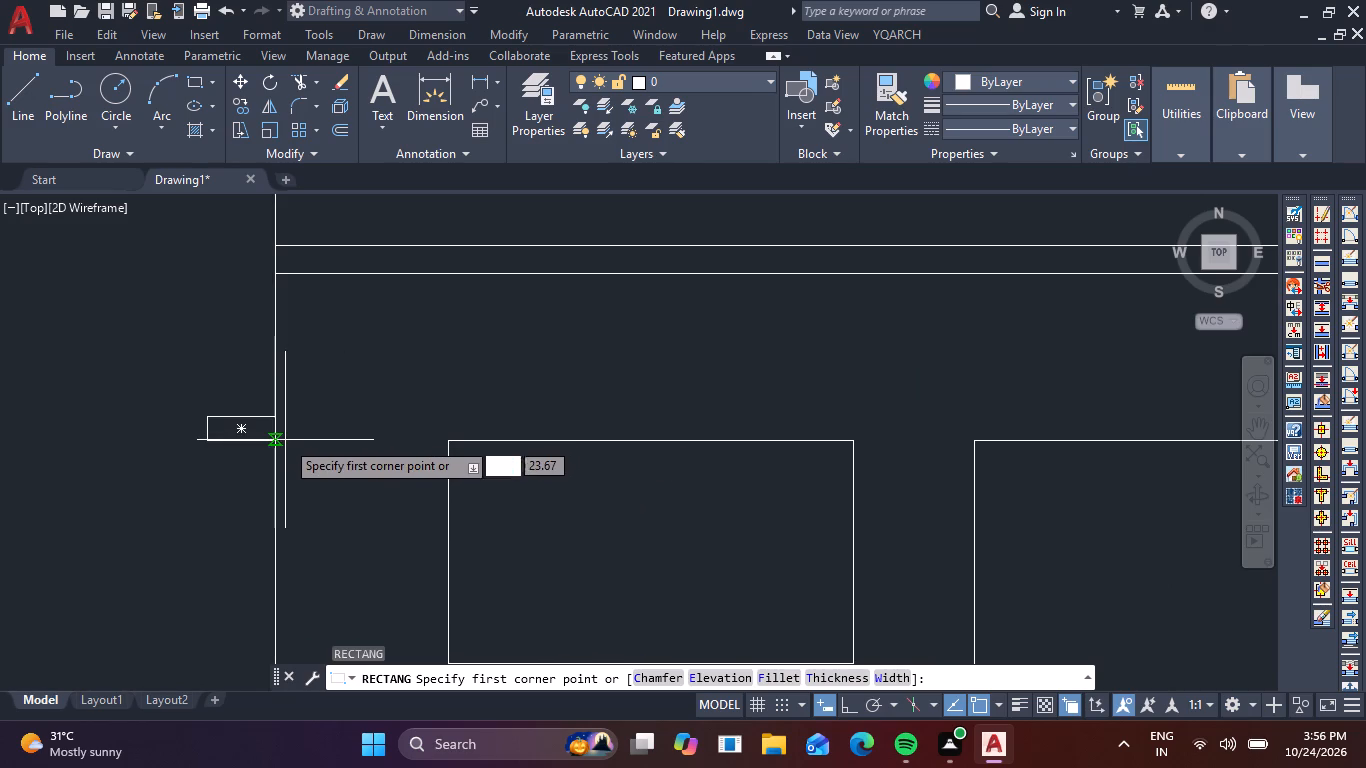
click(418, 441)
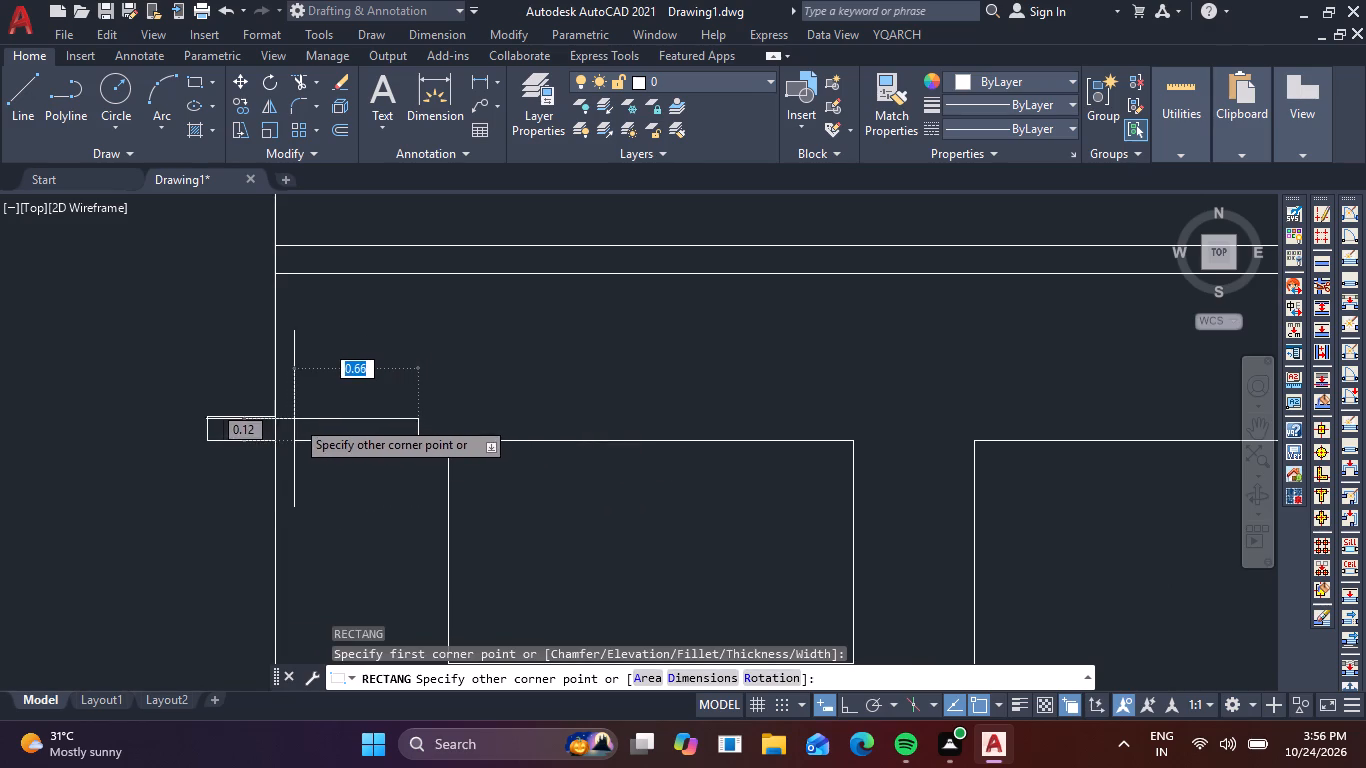
click(883, 415)
Offset the right window rectangle inward by 0.01 twice in succession to form a triple-line frame.
scroll(888, 449, down, 3)
middle_drag(936, 500, 845, 498)
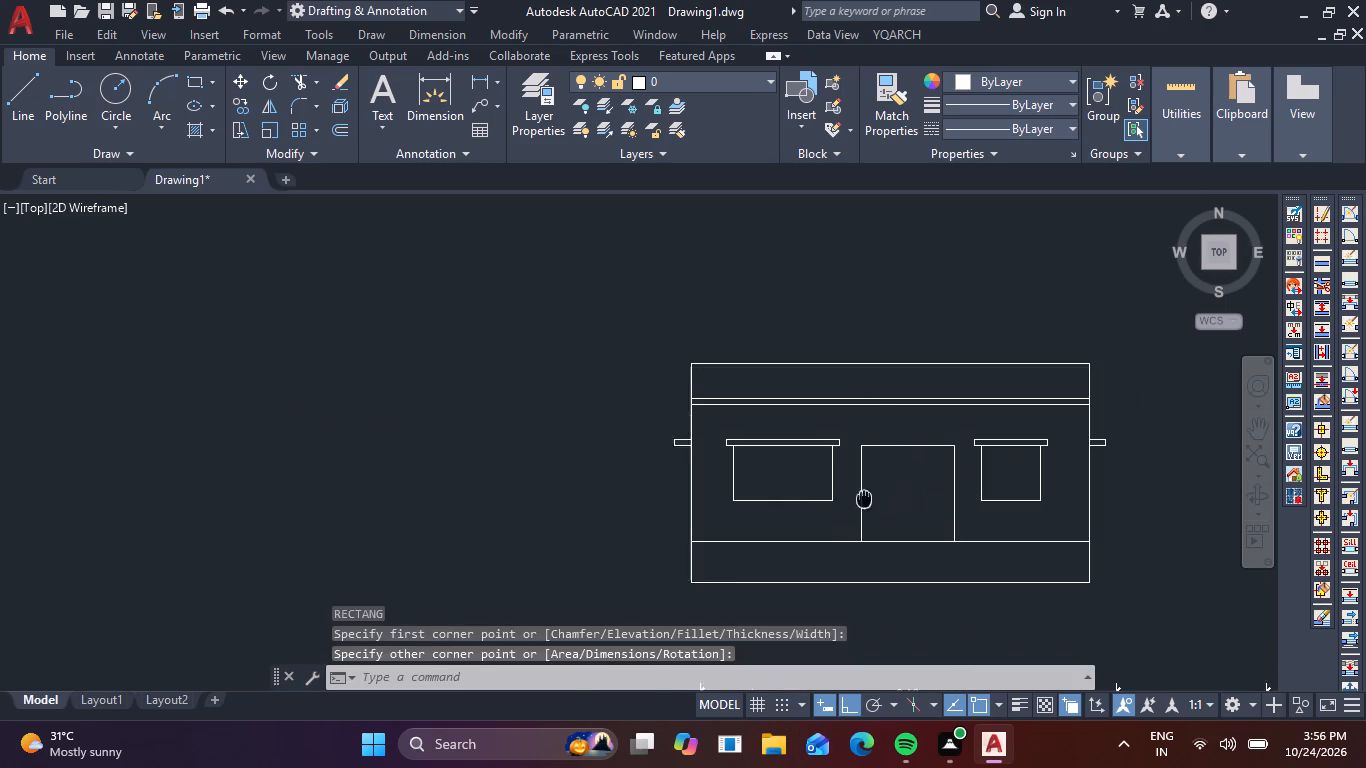
middle_drag(845, 498, 761, 492)
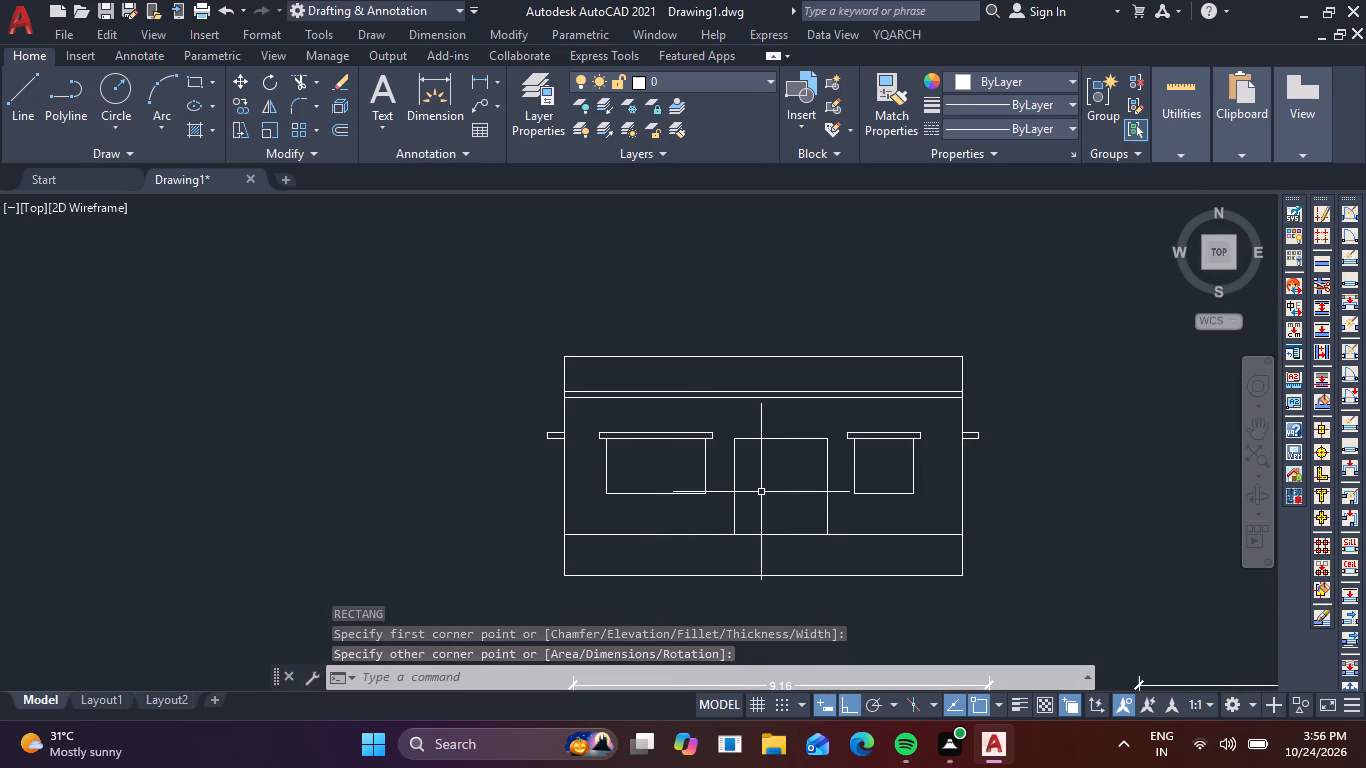
scroll(813, 488, up, 1)
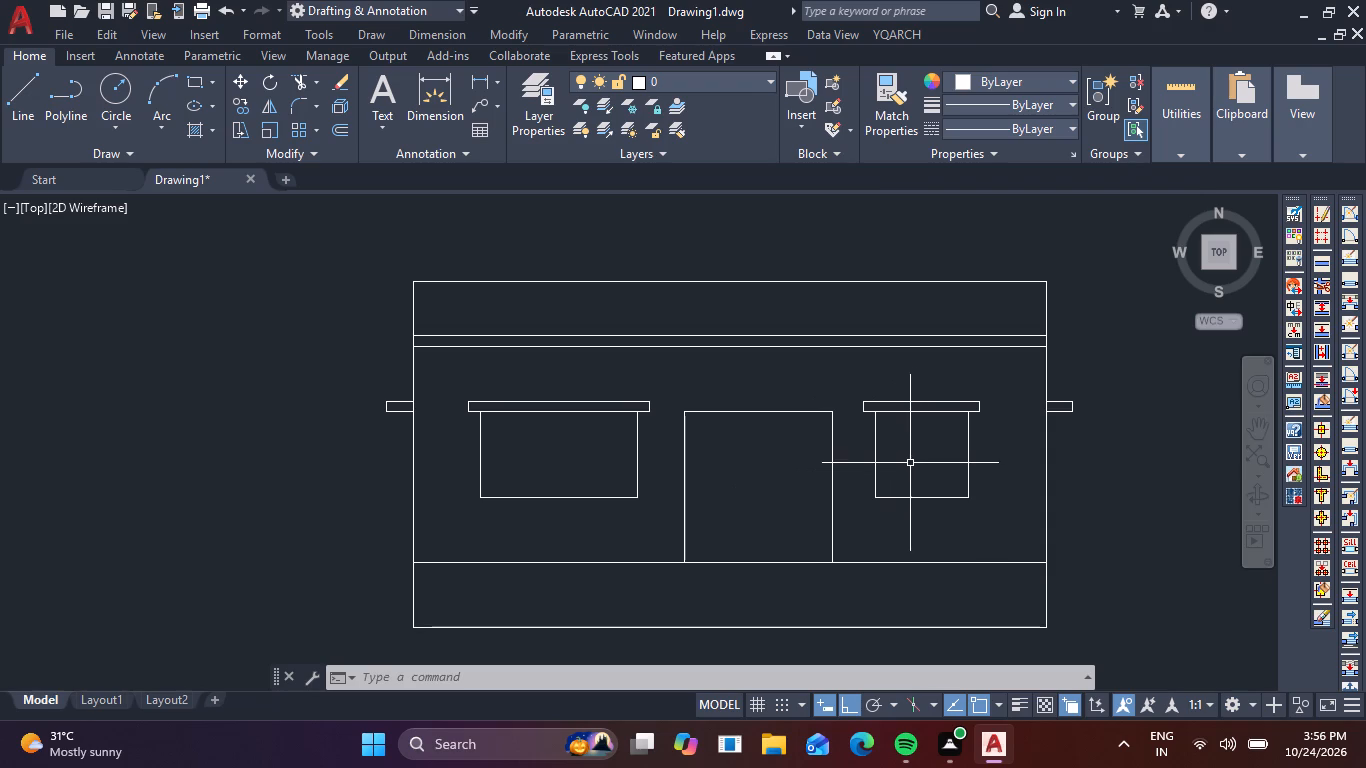
key(l)
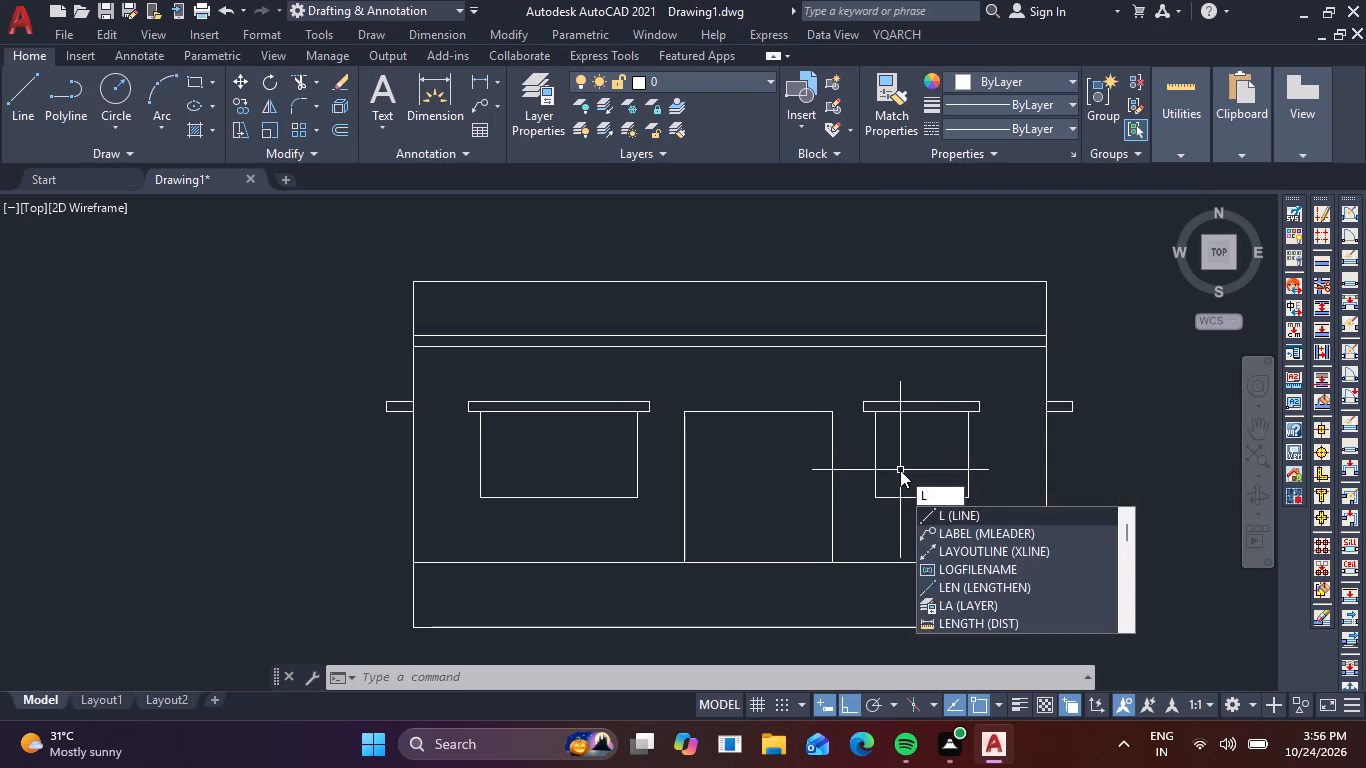
key(Escape)
key(o)
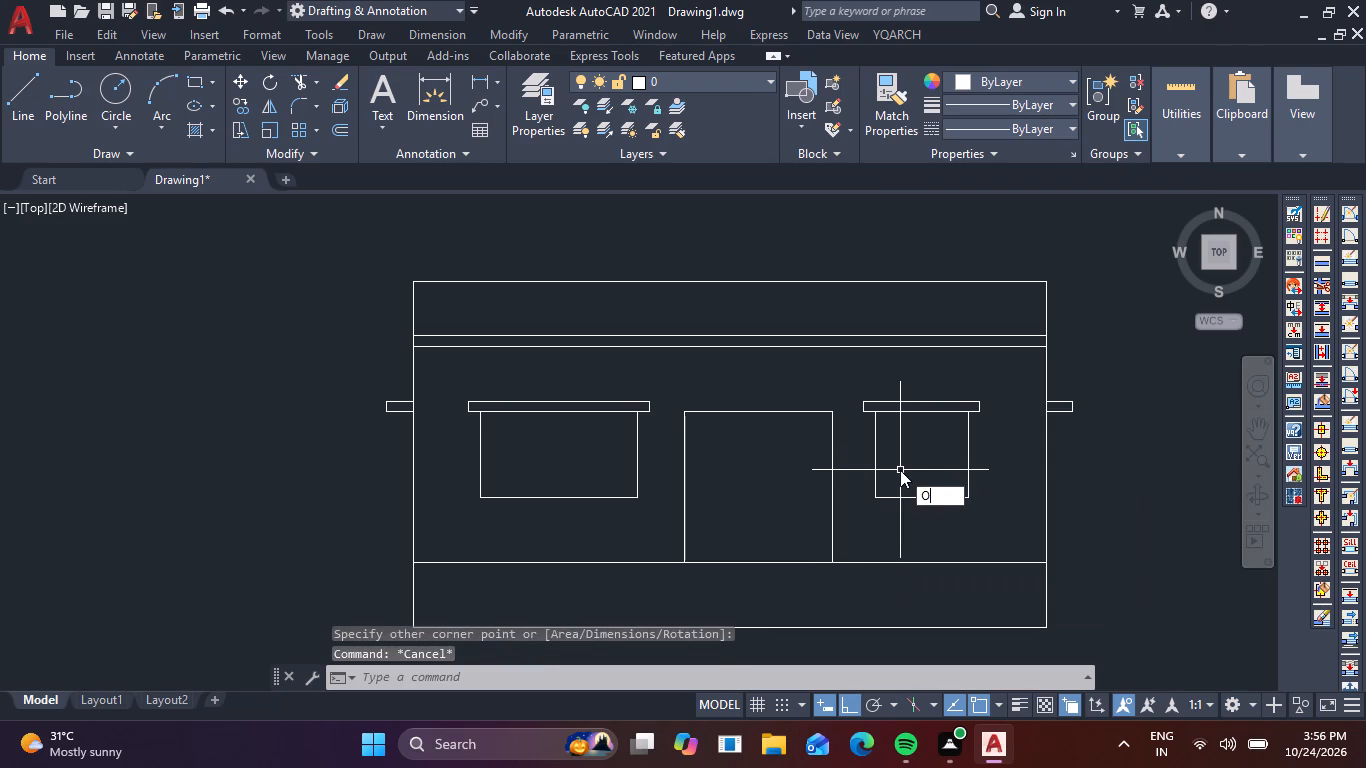
key(Return)
text(.02)
key(BackSpace)
key(1)
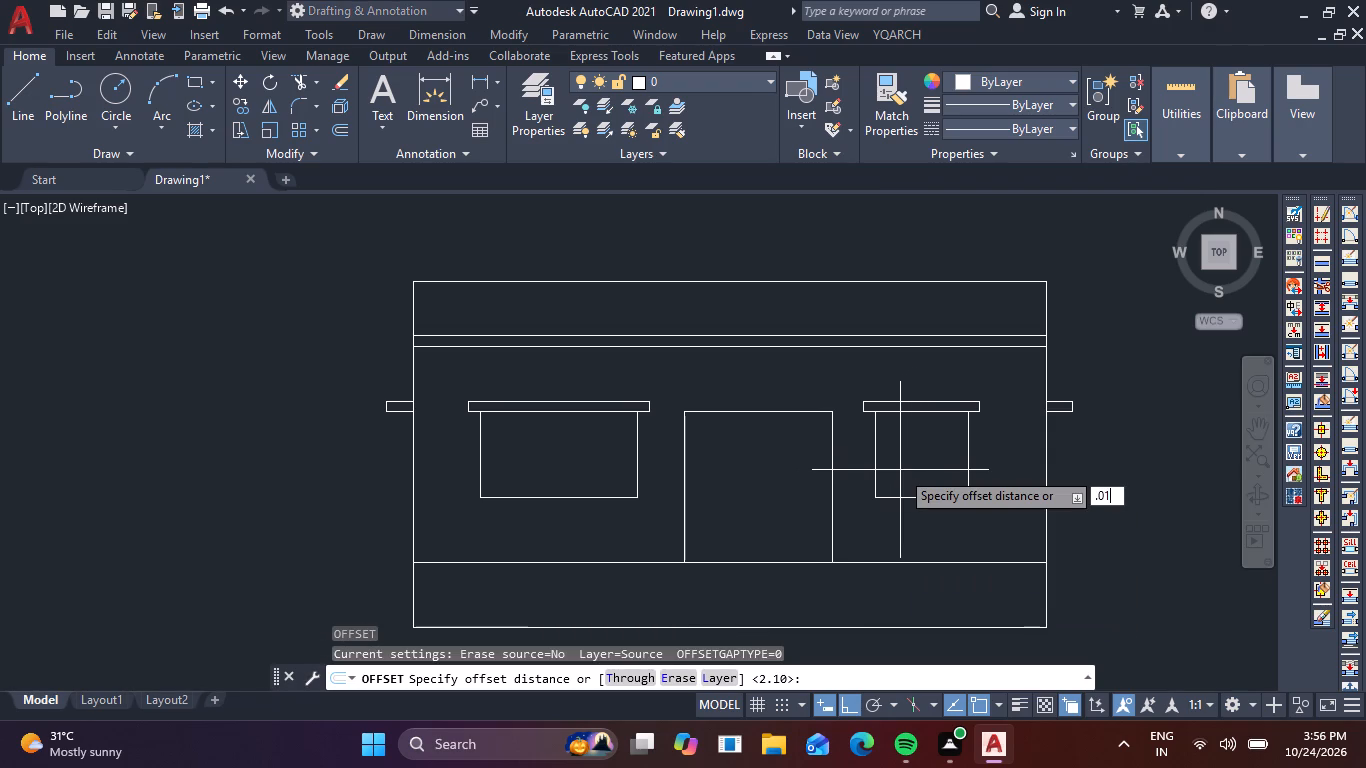
key(Return)
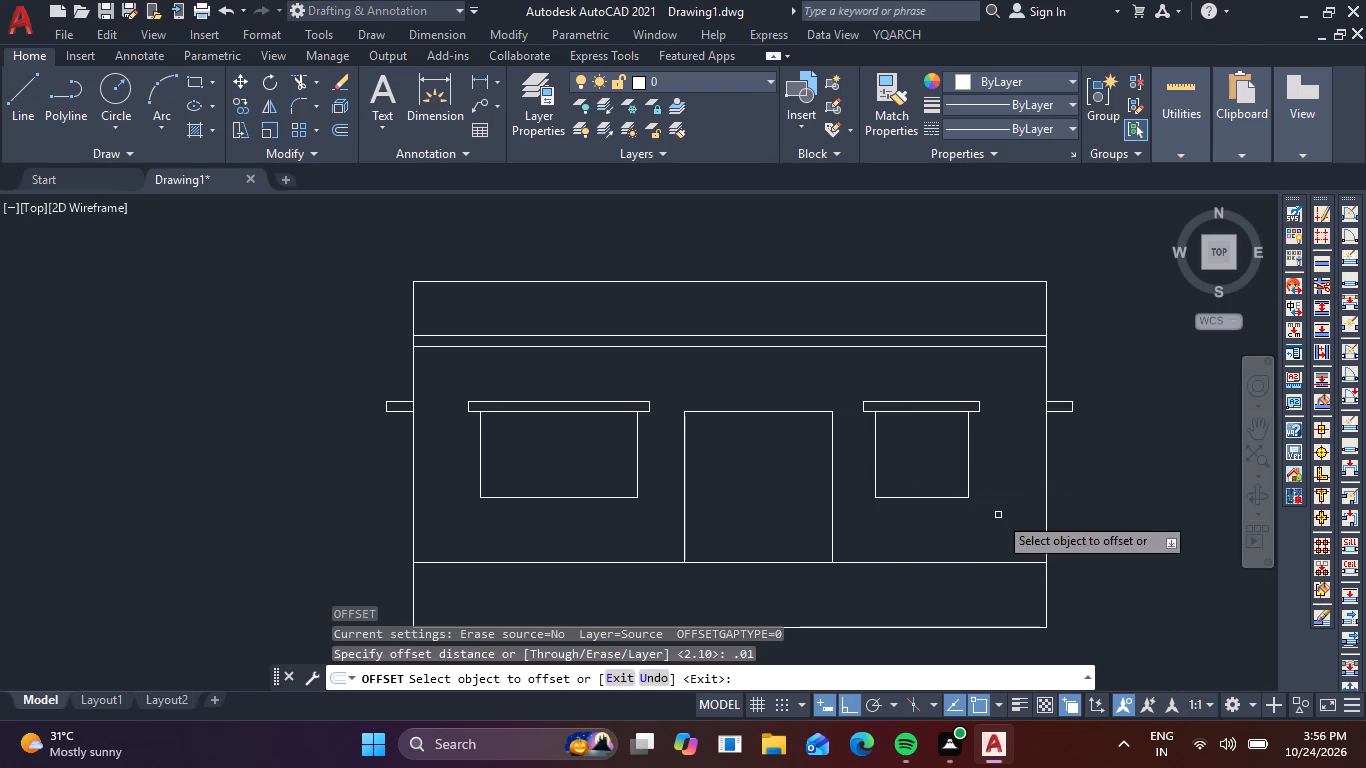
scroll(985, 510, up, 3)
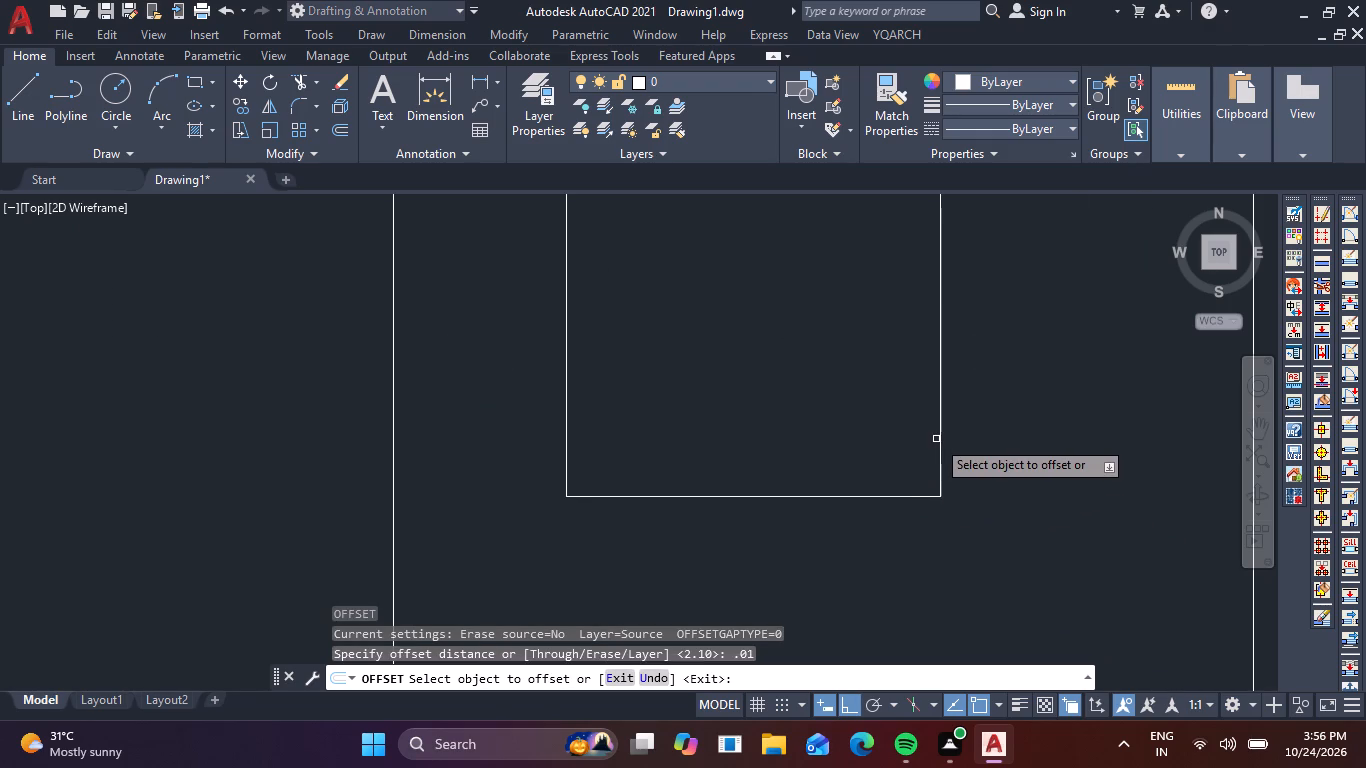
click(938, 438)
click(900, 450)
scroll(904, 445, up, 2)
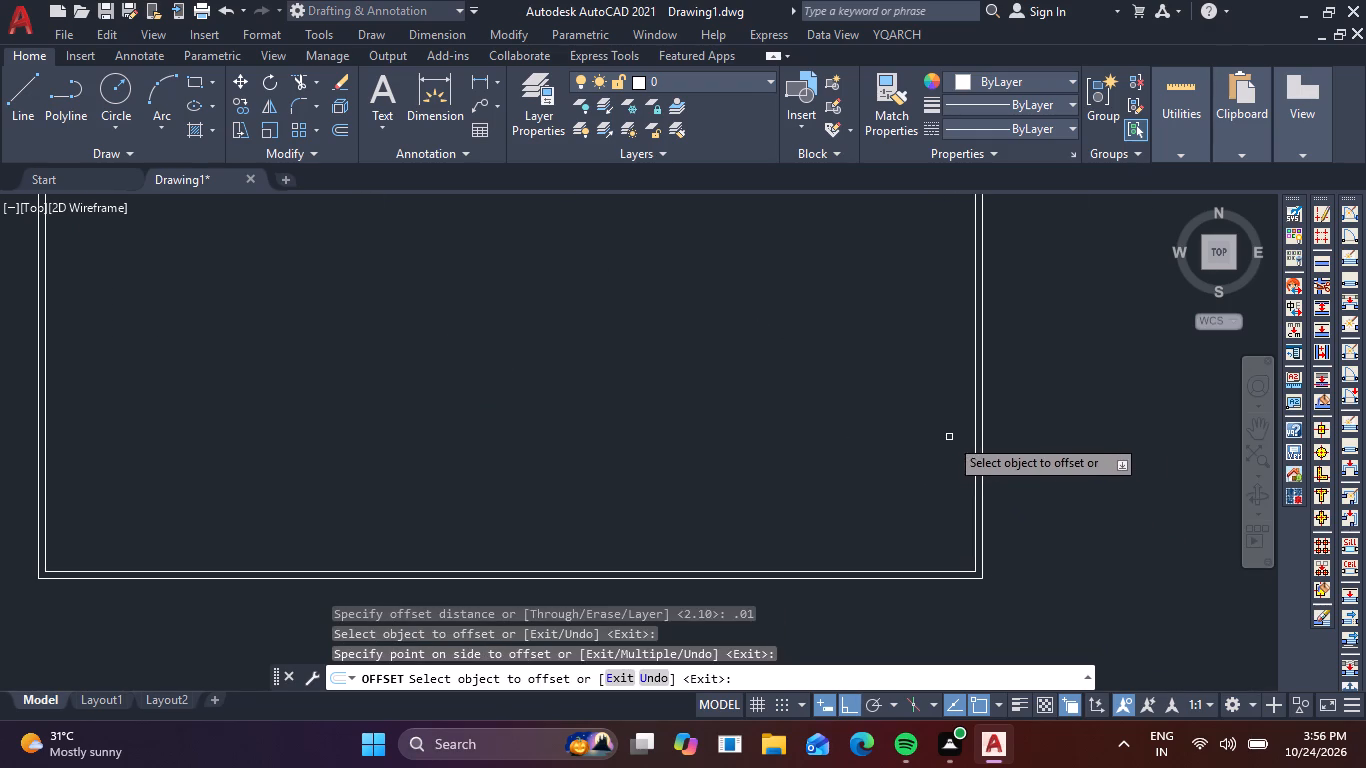
click(974, 444)
click(927, 462)
Offset the left window rectangle inward twice at the same 0.01 distance to form a matching triple-line frame.
scroll(923, 464, down, 3)
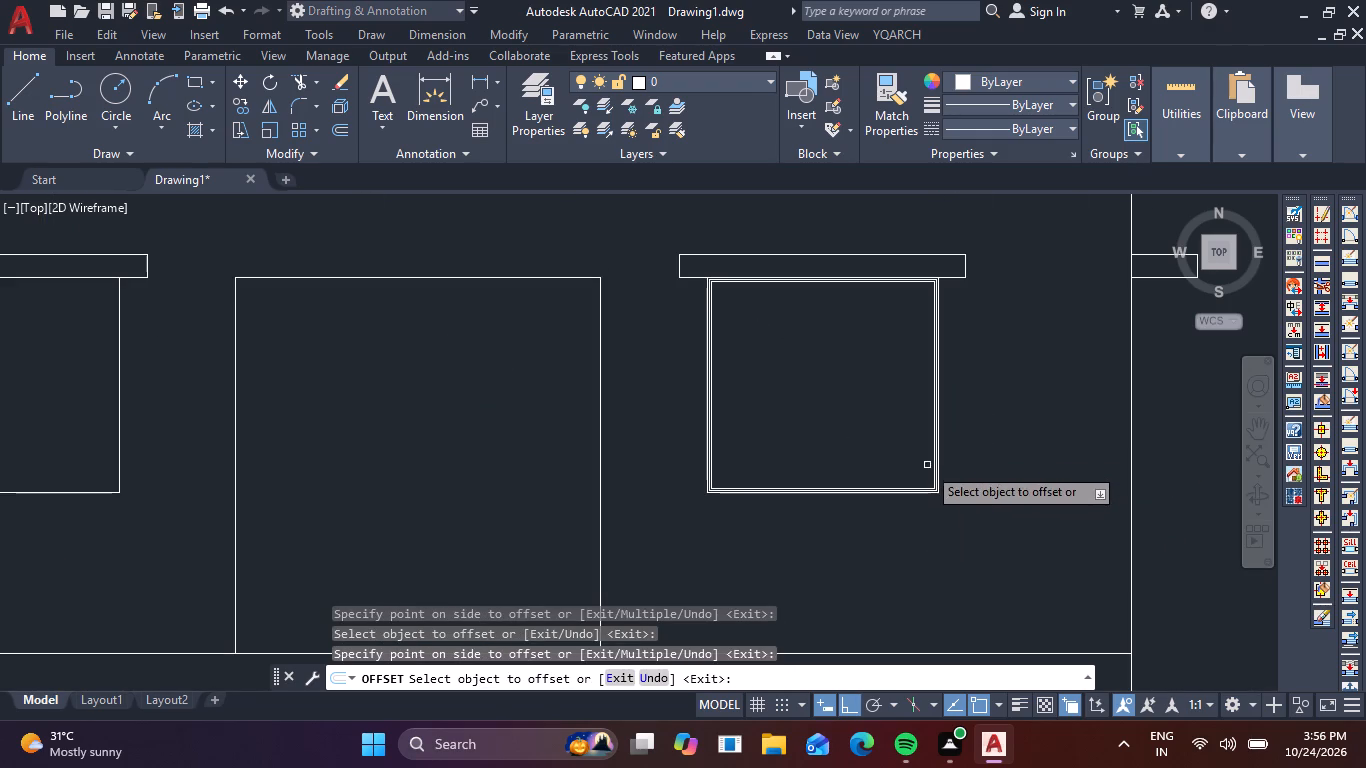
scroll(926, 492, down, 2)
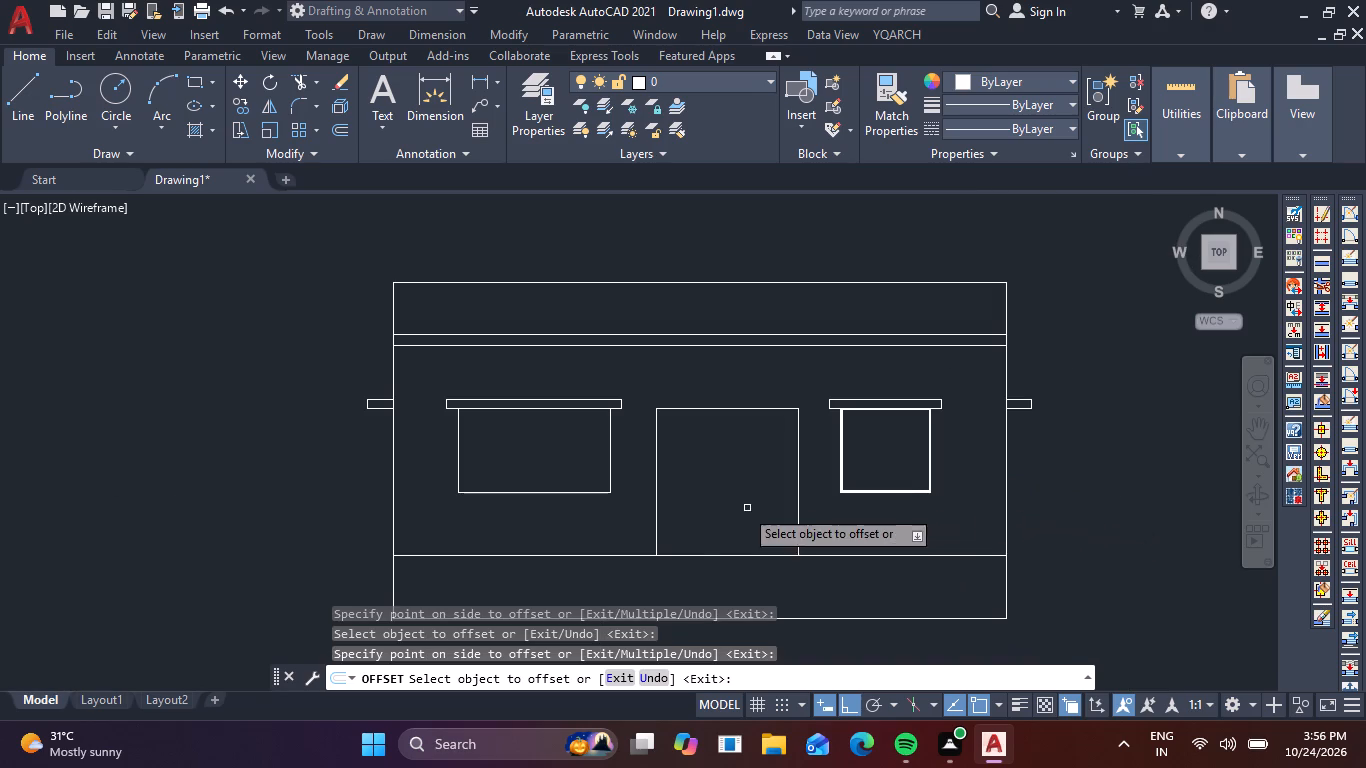
click(610, 464)
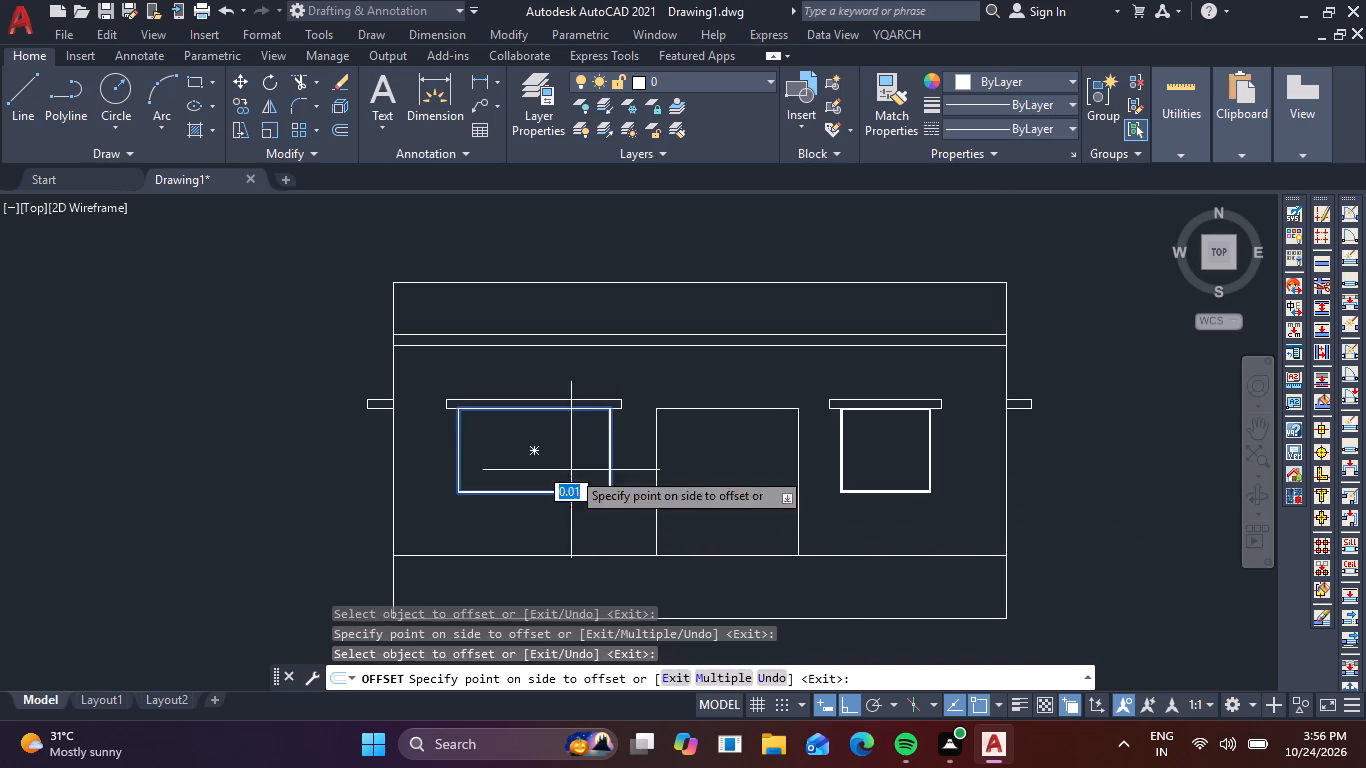
click(571, 470)
scroll(585, 463, up, 3)
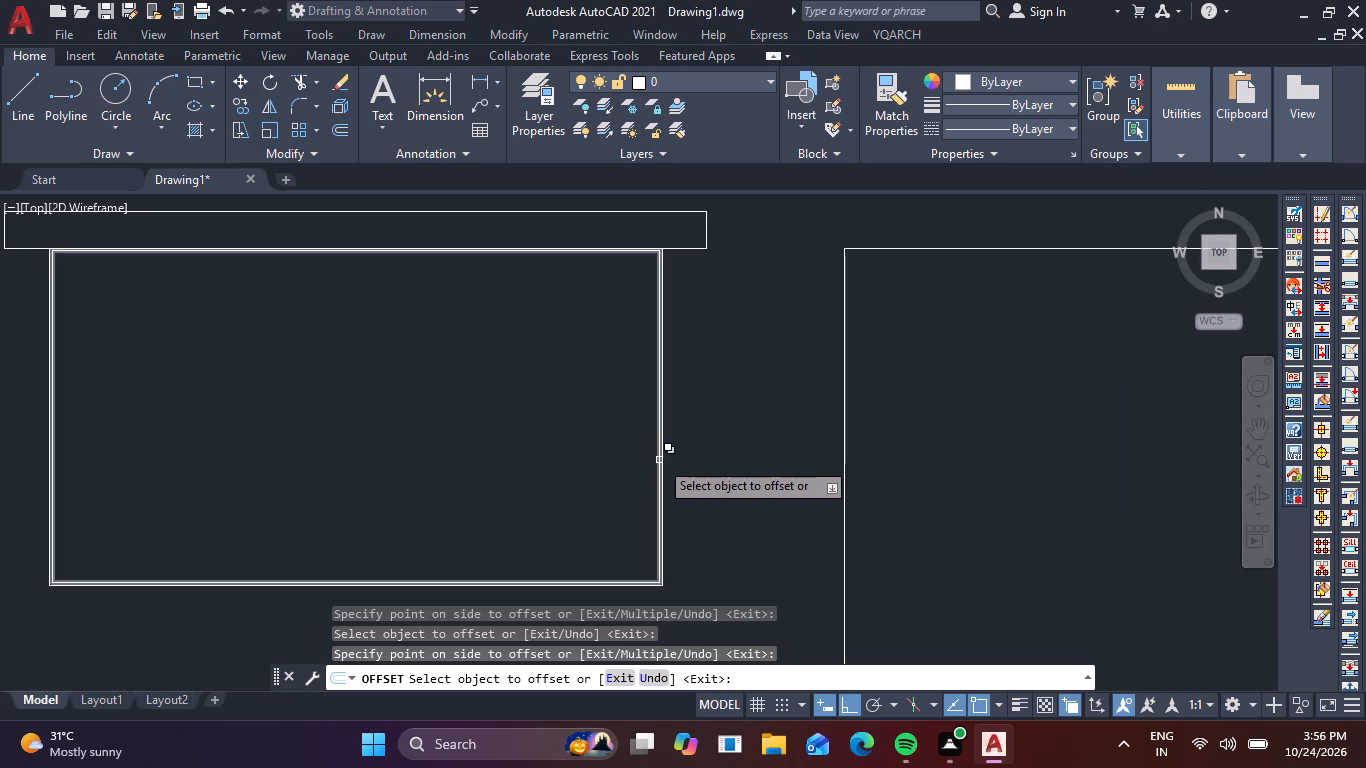
click(659, 460)
click(579, 487)
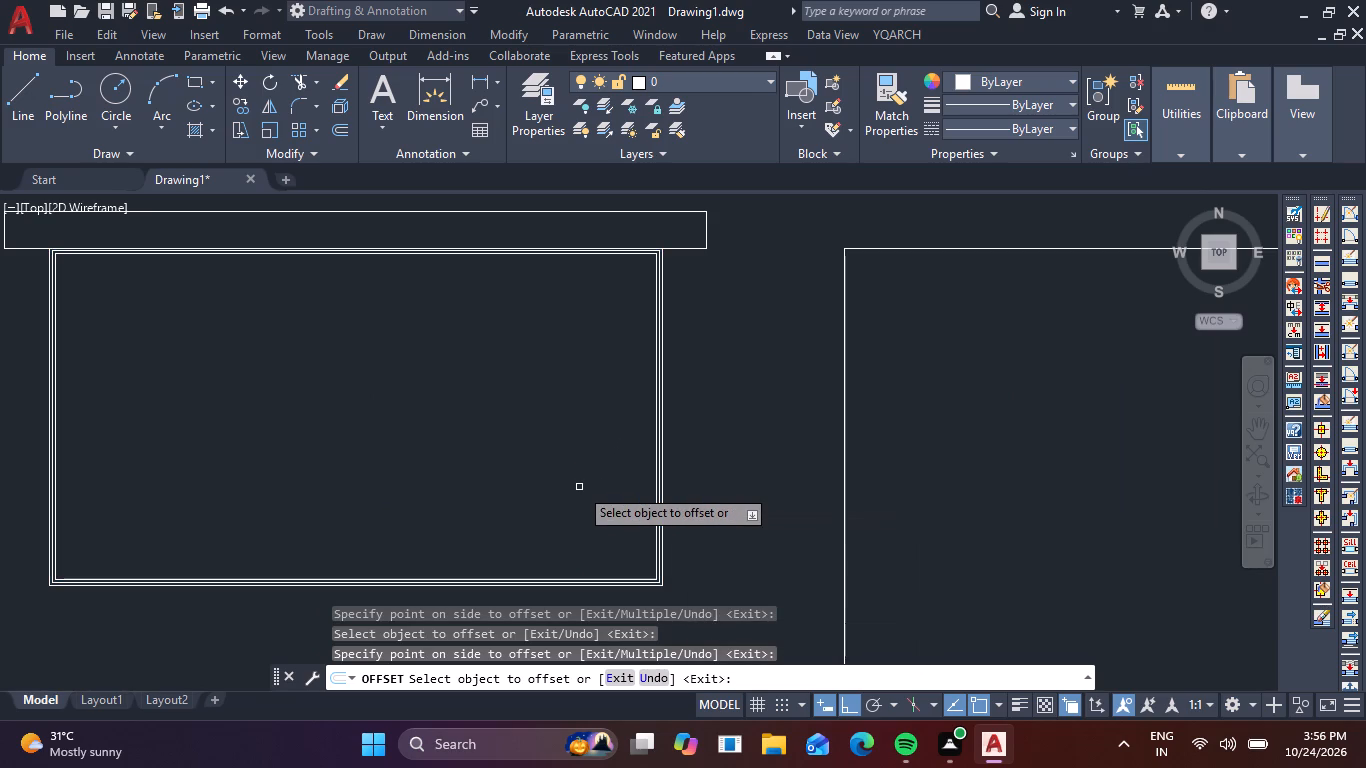
key(Escape)
key(Escape)
Draw a vertical centre line in the right window from the innermost frame's top midpoint to its bottom edge.
text(L)
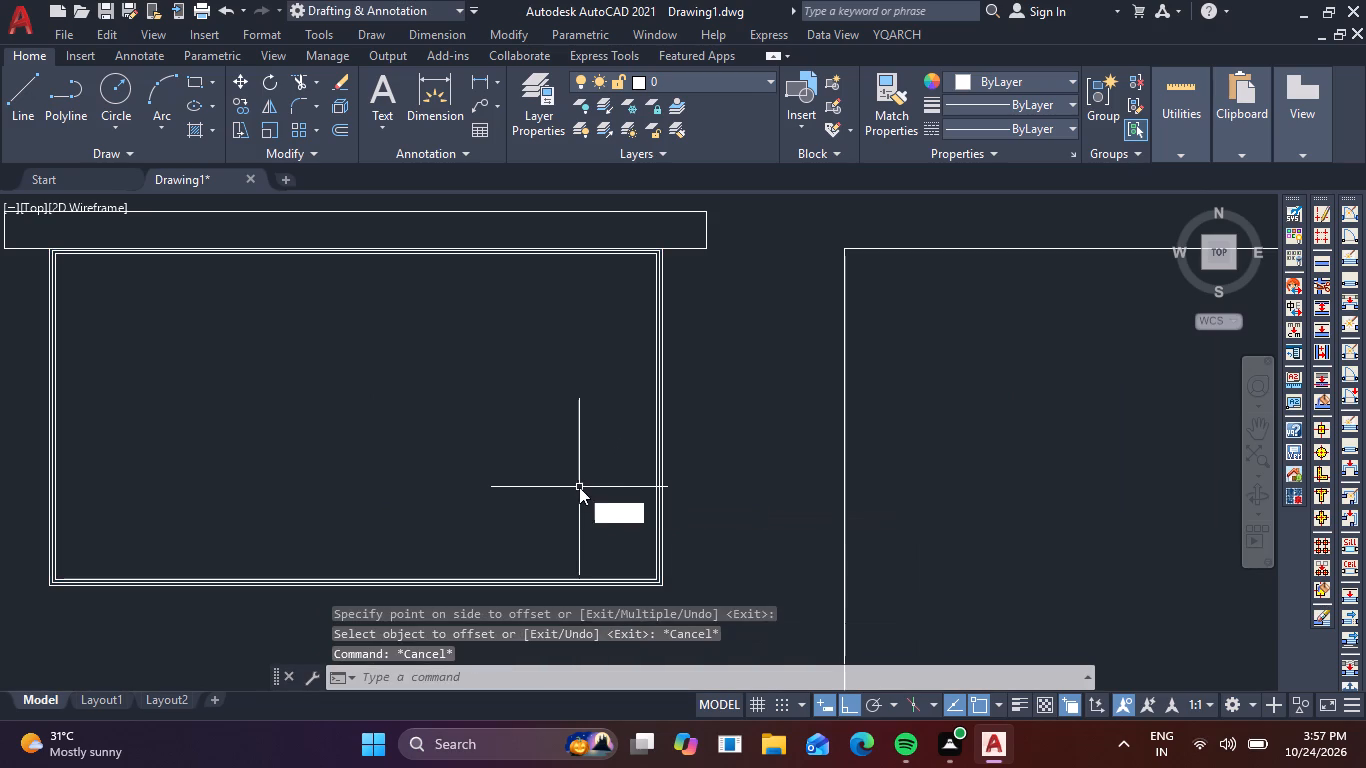
key(space)
scroll(668, 460, down, 1)
scroll(797, 440, down, 1)
middle_drag(812, 453, 570, 420)
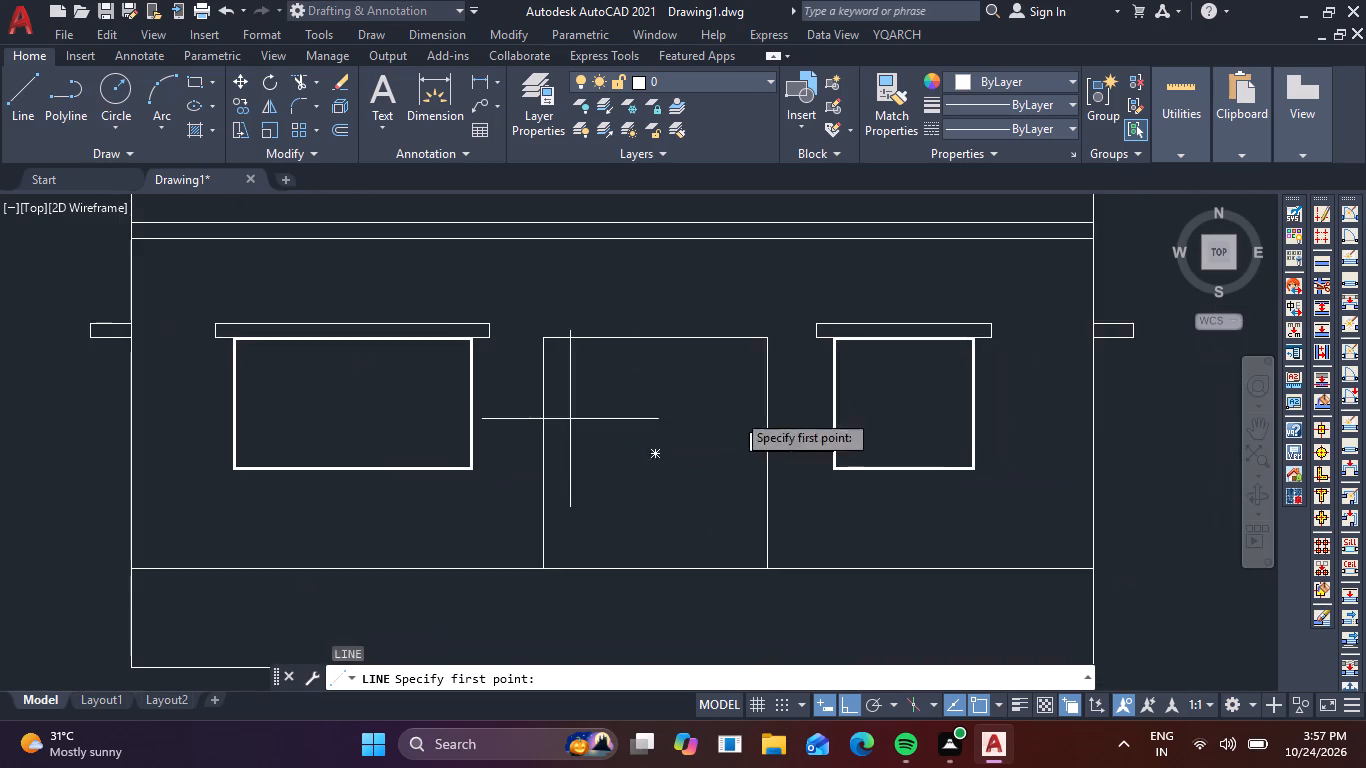
scroll(893, 370, up, 3)
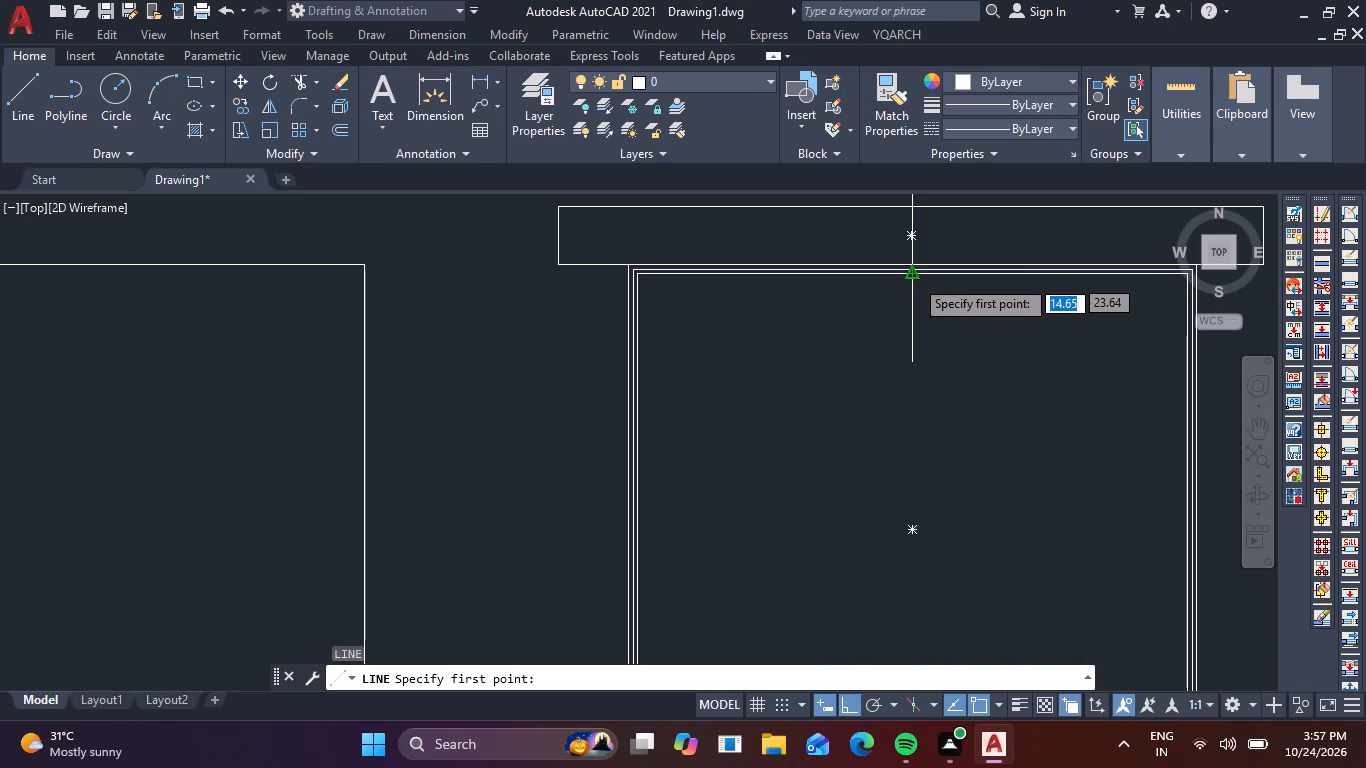
click(914, 278)
middle_drag(913, 516, 839, 354)
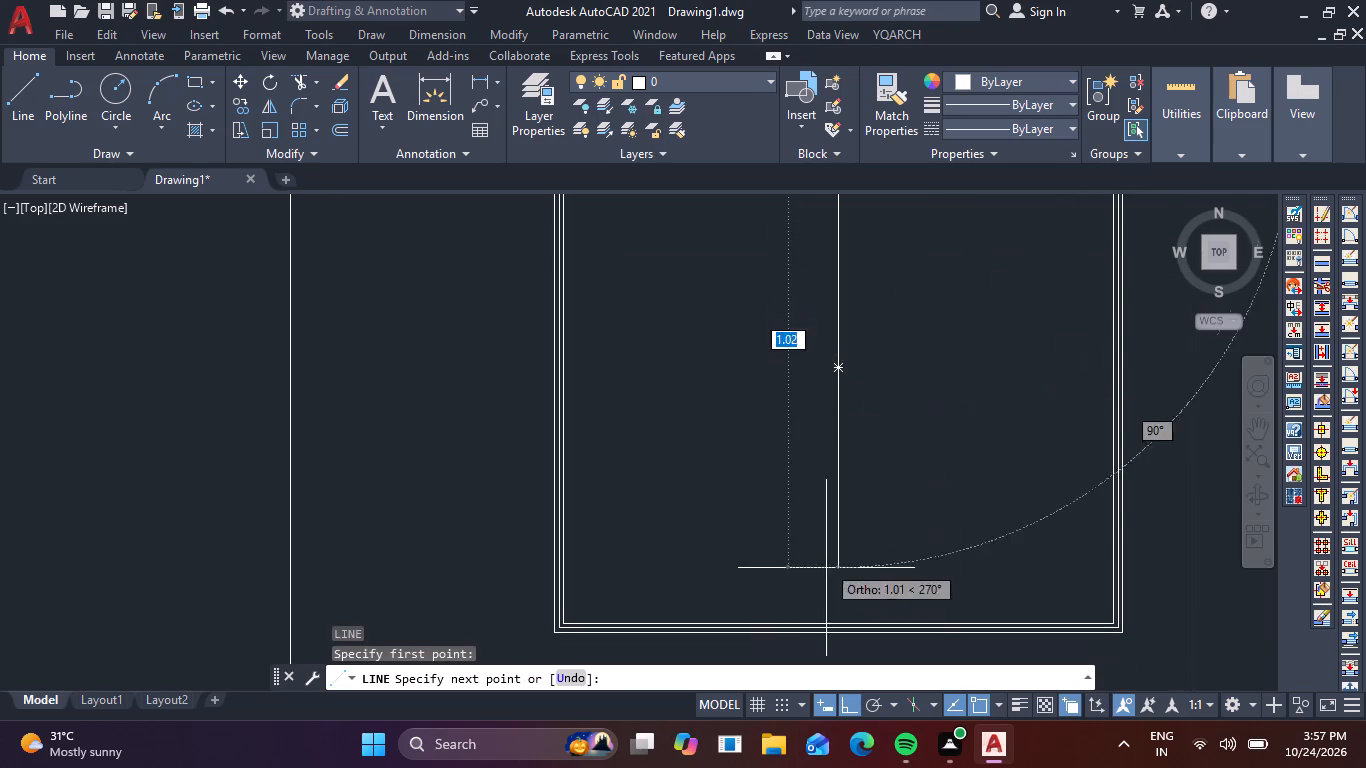
click(836, 626)
key(space)
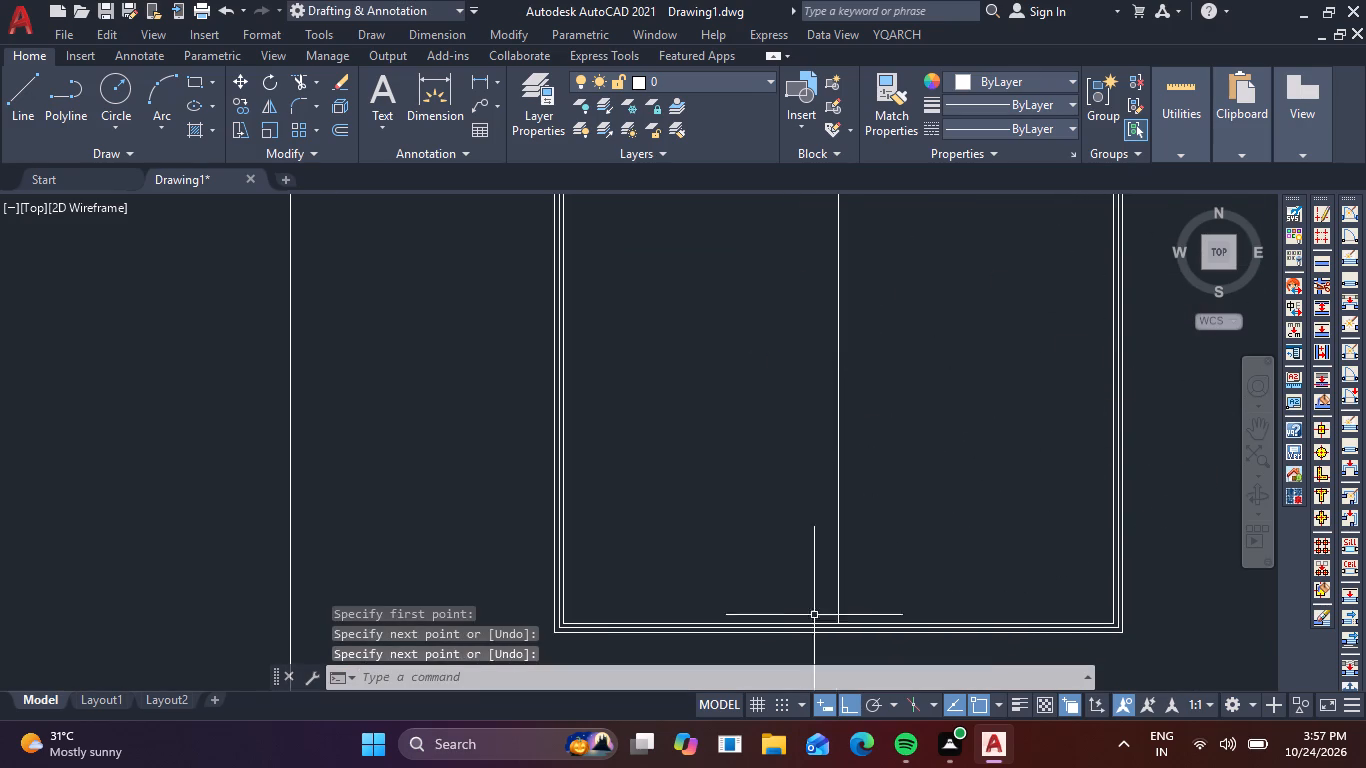
Draw a vertical centre line in the left window from the innermost frame's top midpoint to its bottom edge.
scroll(796, 606, down, 3)
middle_drag(741, 595, 1039, 490)
key(space)
scroll(507, 387, up, 2)
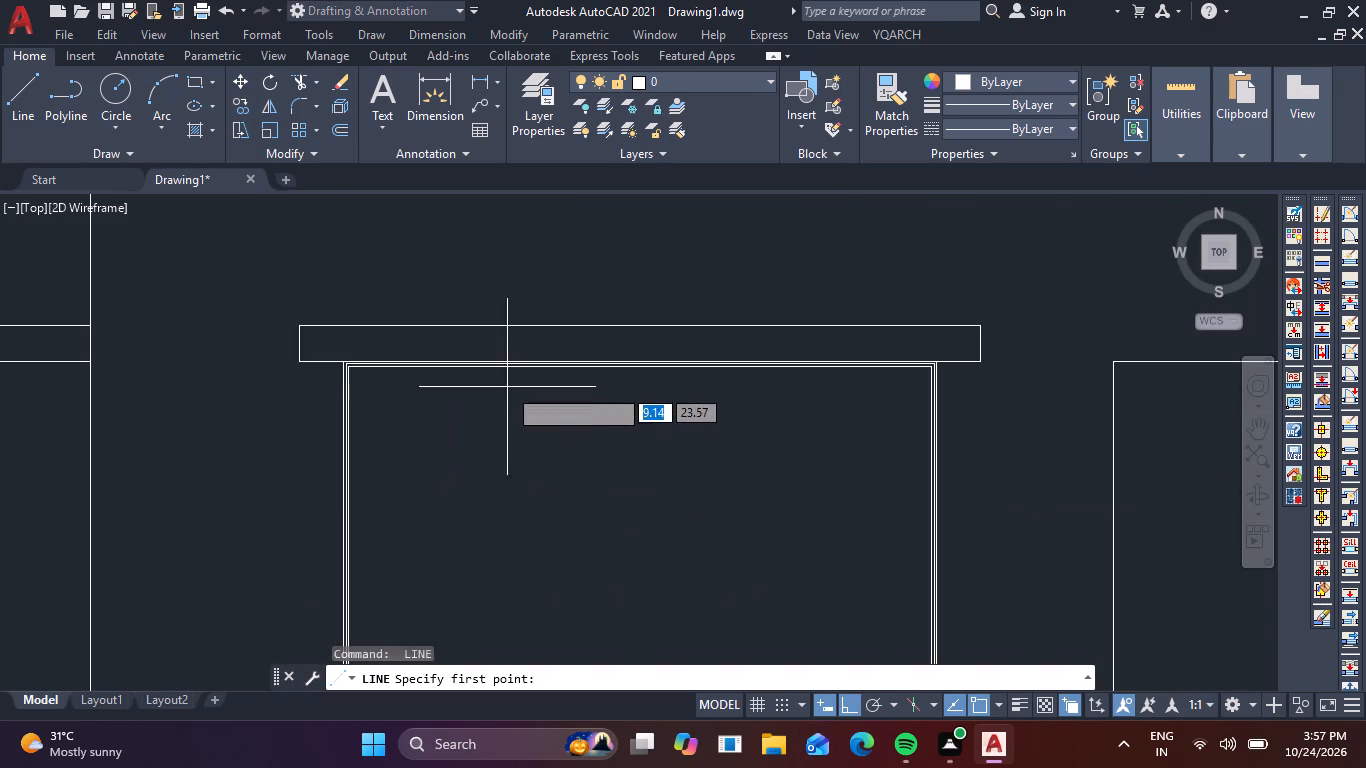
click(640, 371)
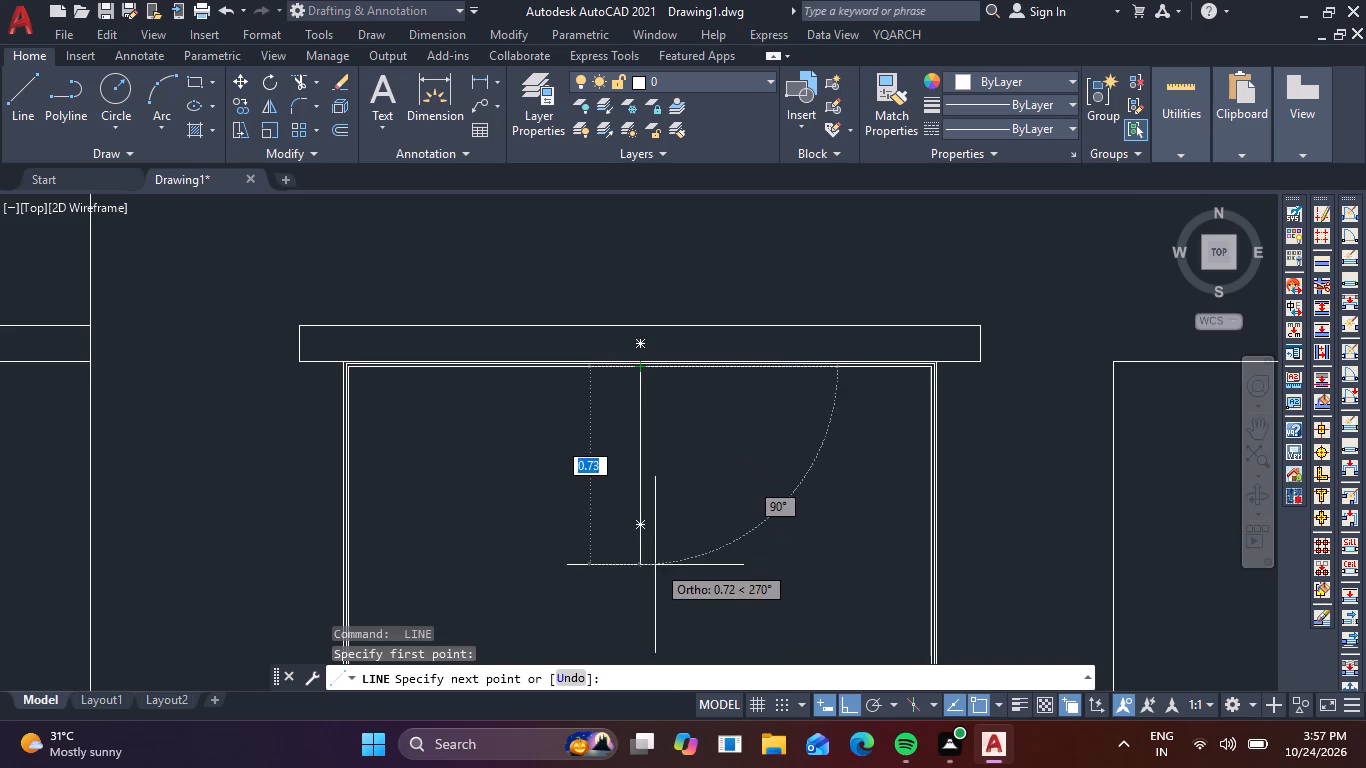
middle_drag(655, 565, 652, 408)
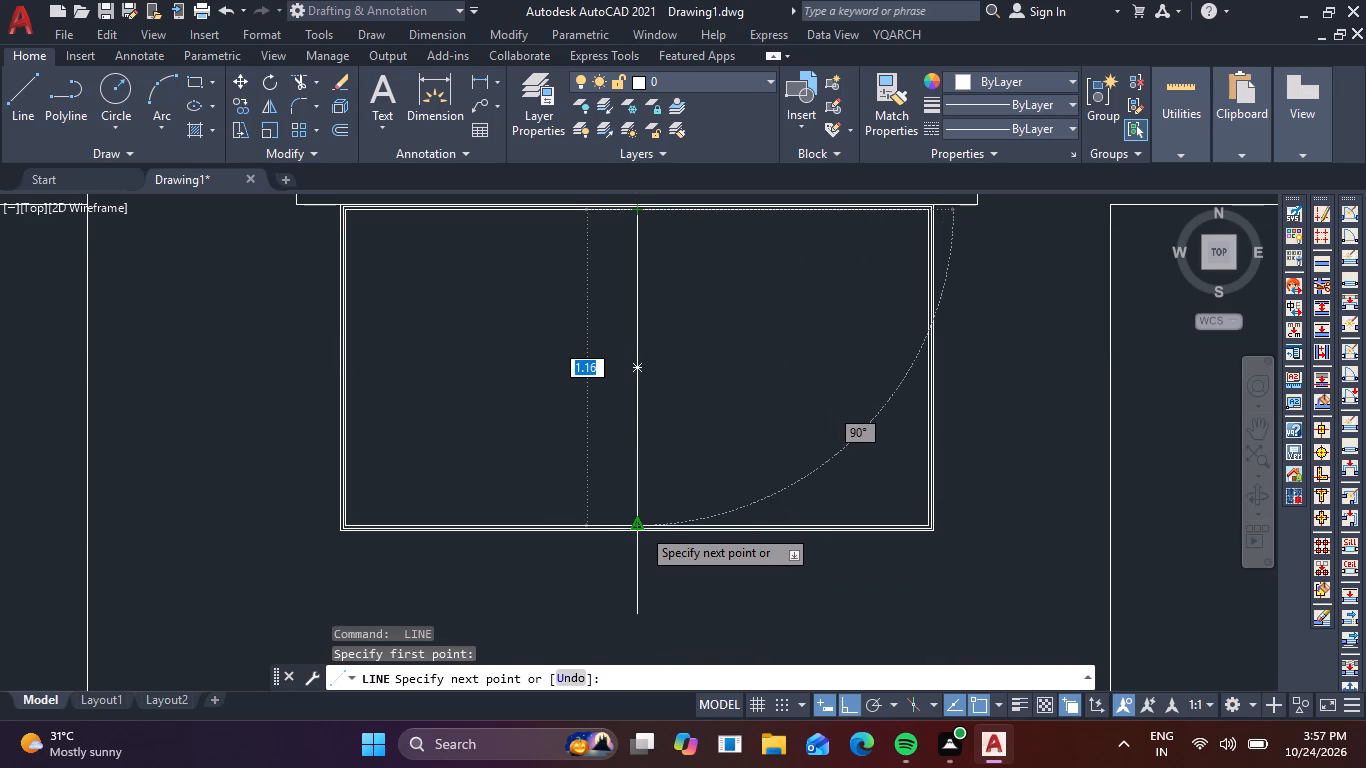
key(space)
key(space)
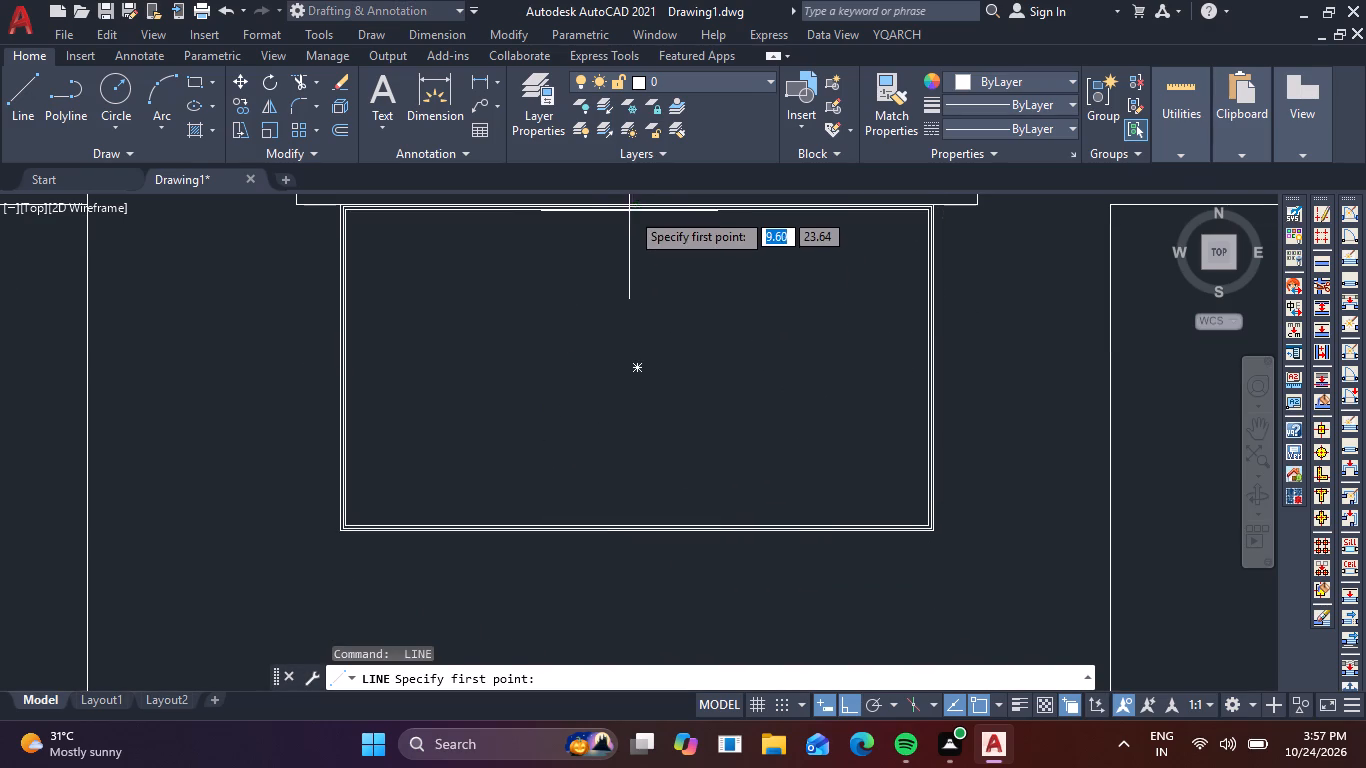
click(634, 211)
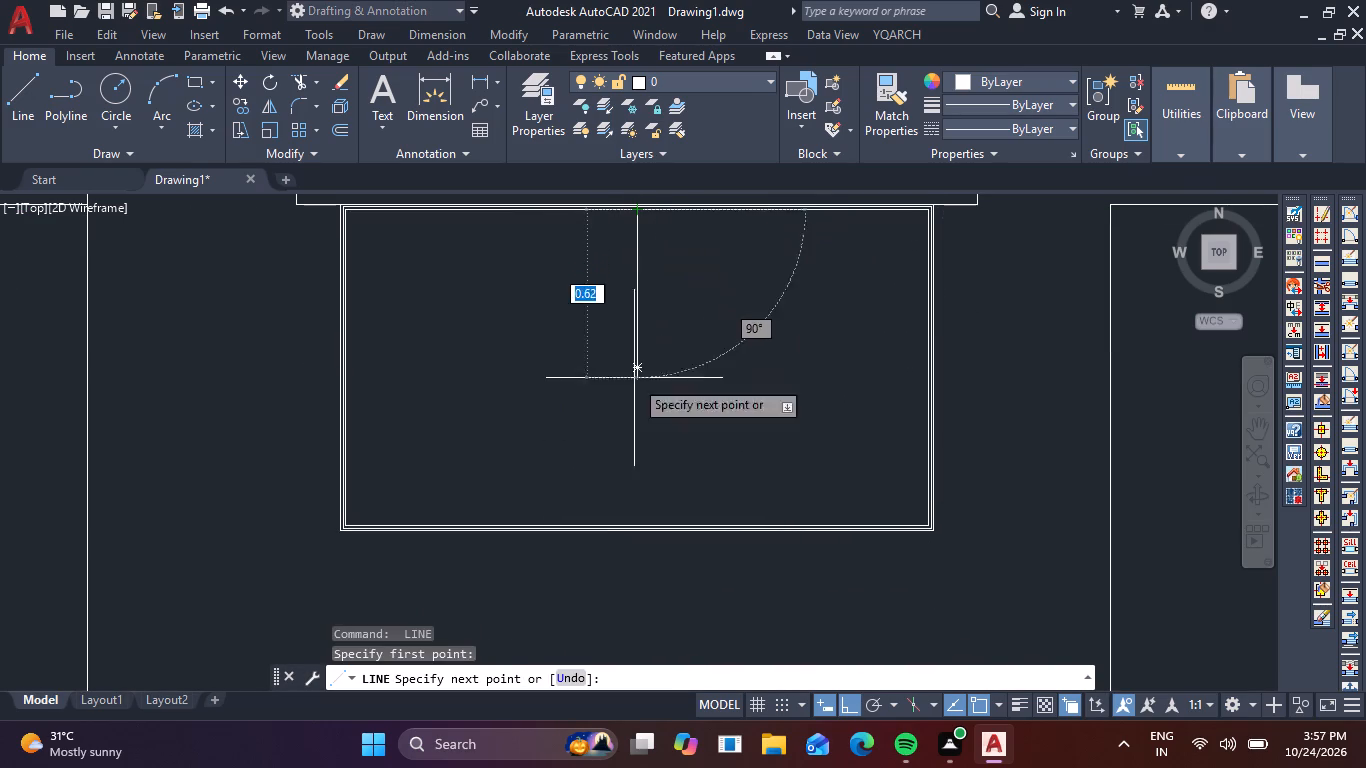
scroll(626, 517, up, 2)
click(641, 547)
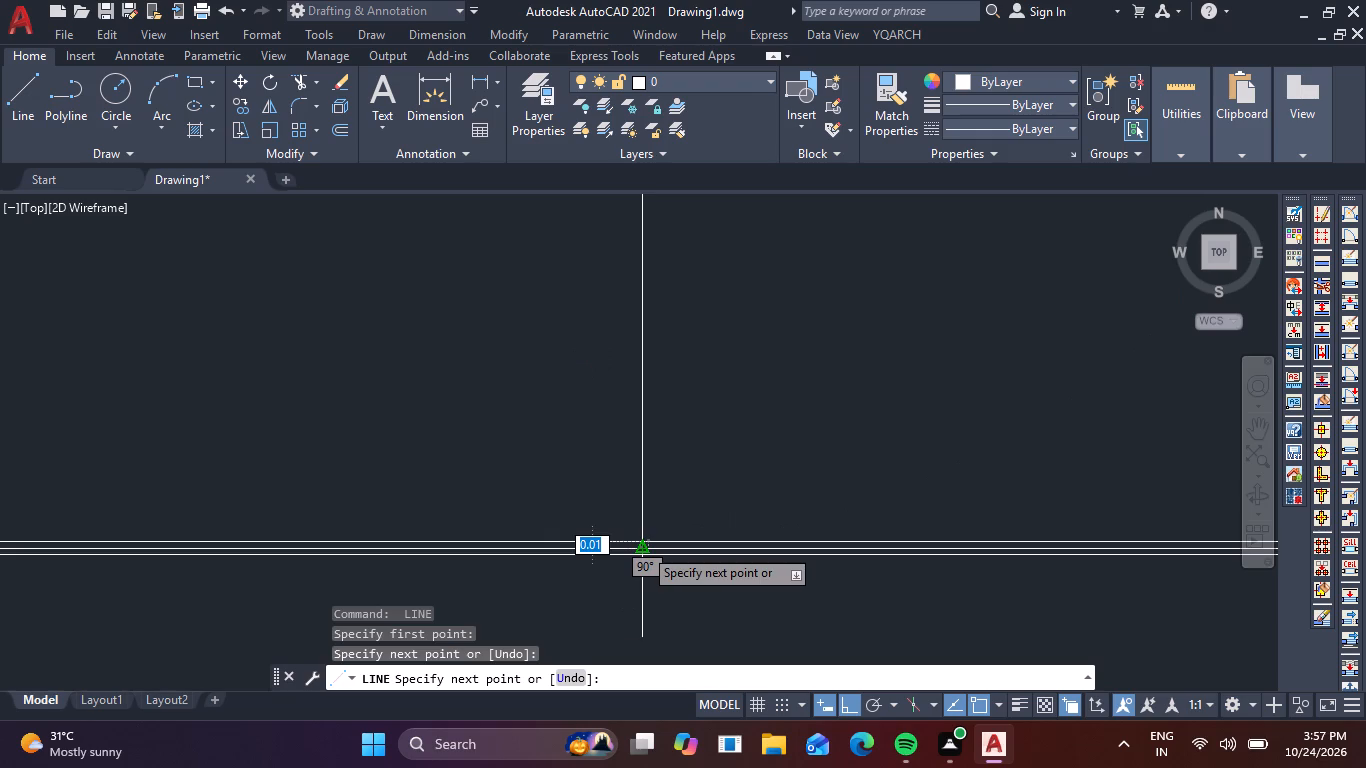
key(space)
scroll(643, 547, down, 2)
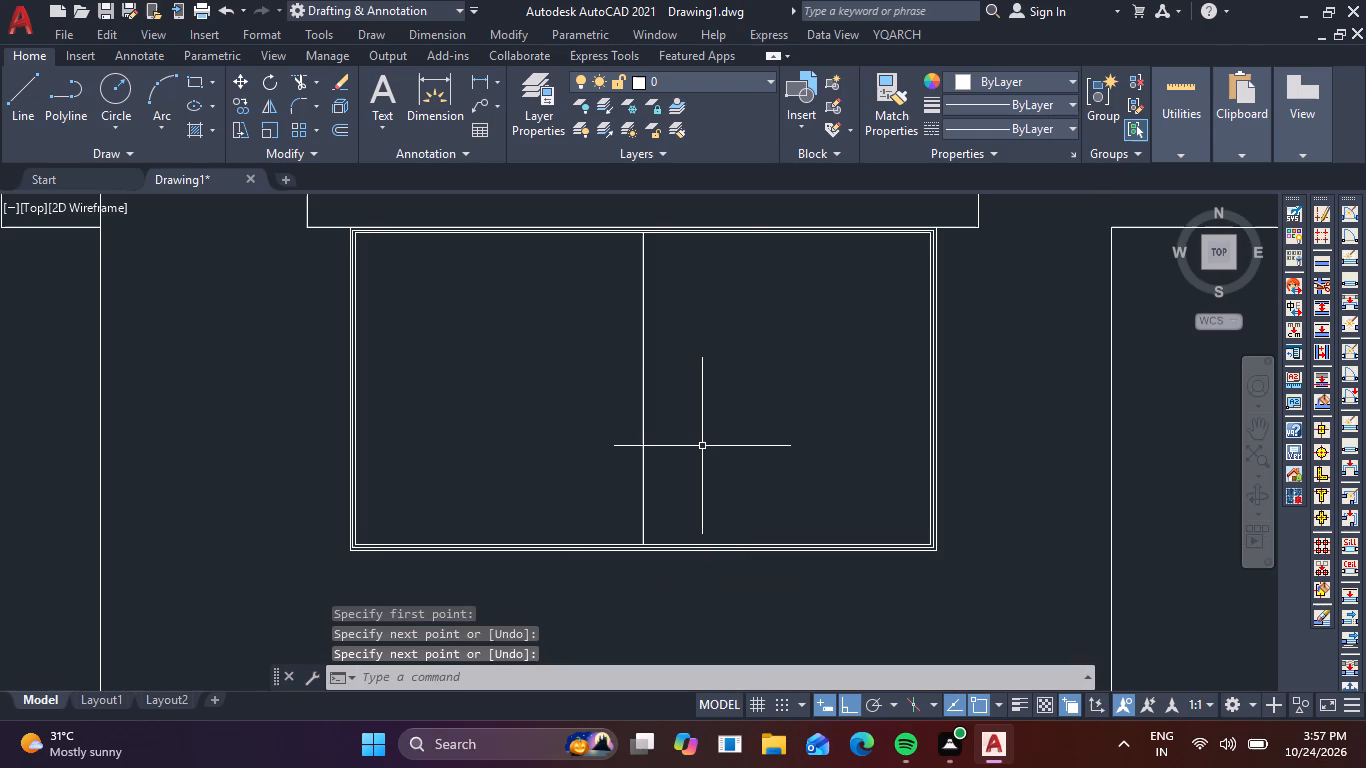
Offset the left window's centre line twice to each side at 0.01 spacing to form a five-line mullion.
text(O)
key(space)
key(space)
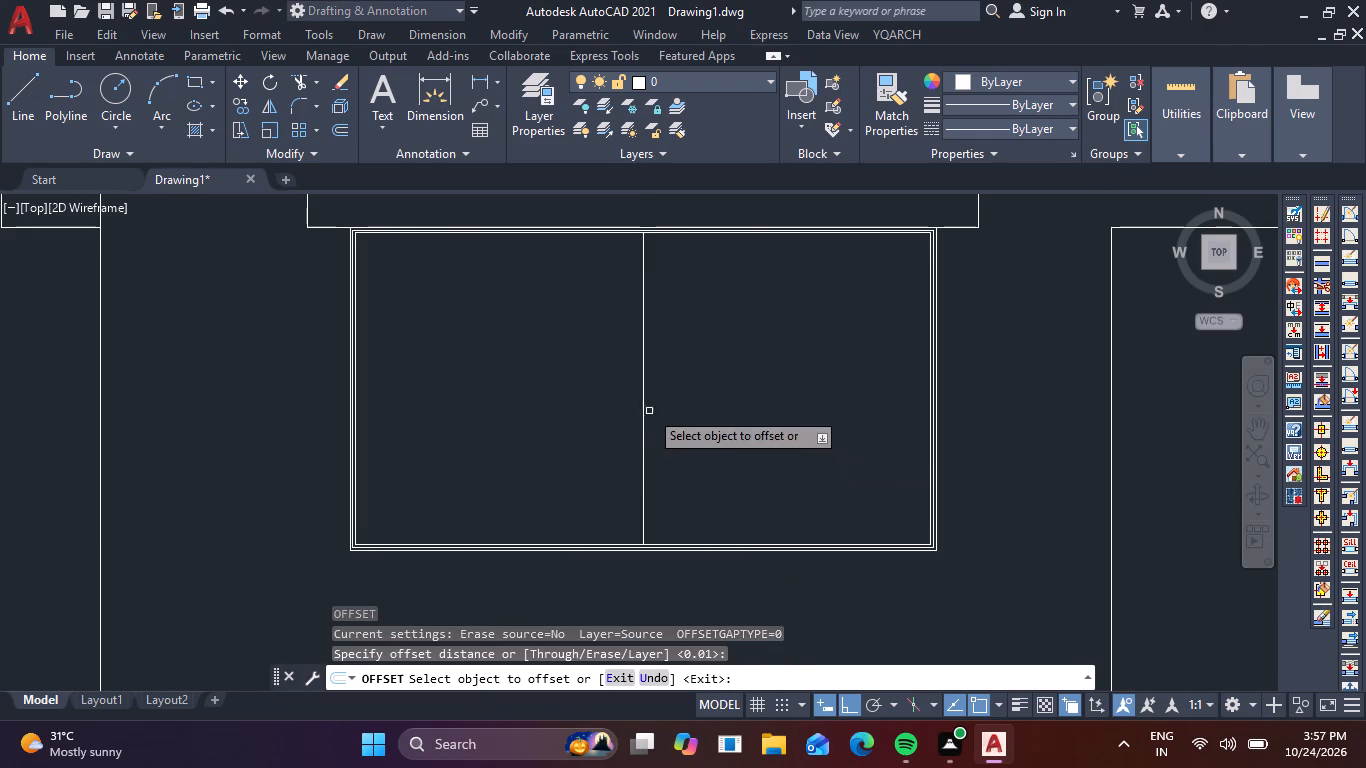
click(641, 396)
click(708, 405)
scroll(643, 403, up, 2)
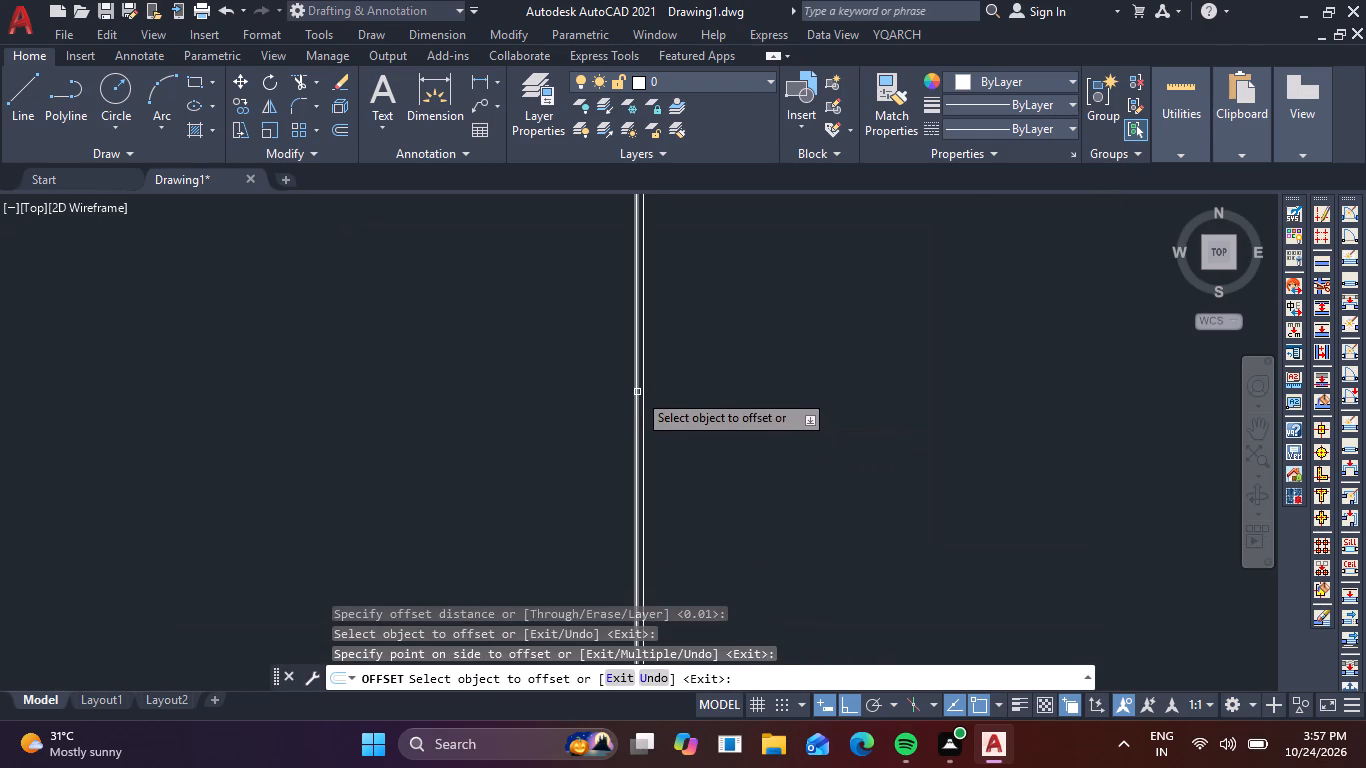
click(637, 392)
click(550, 416)
click(642, 420)
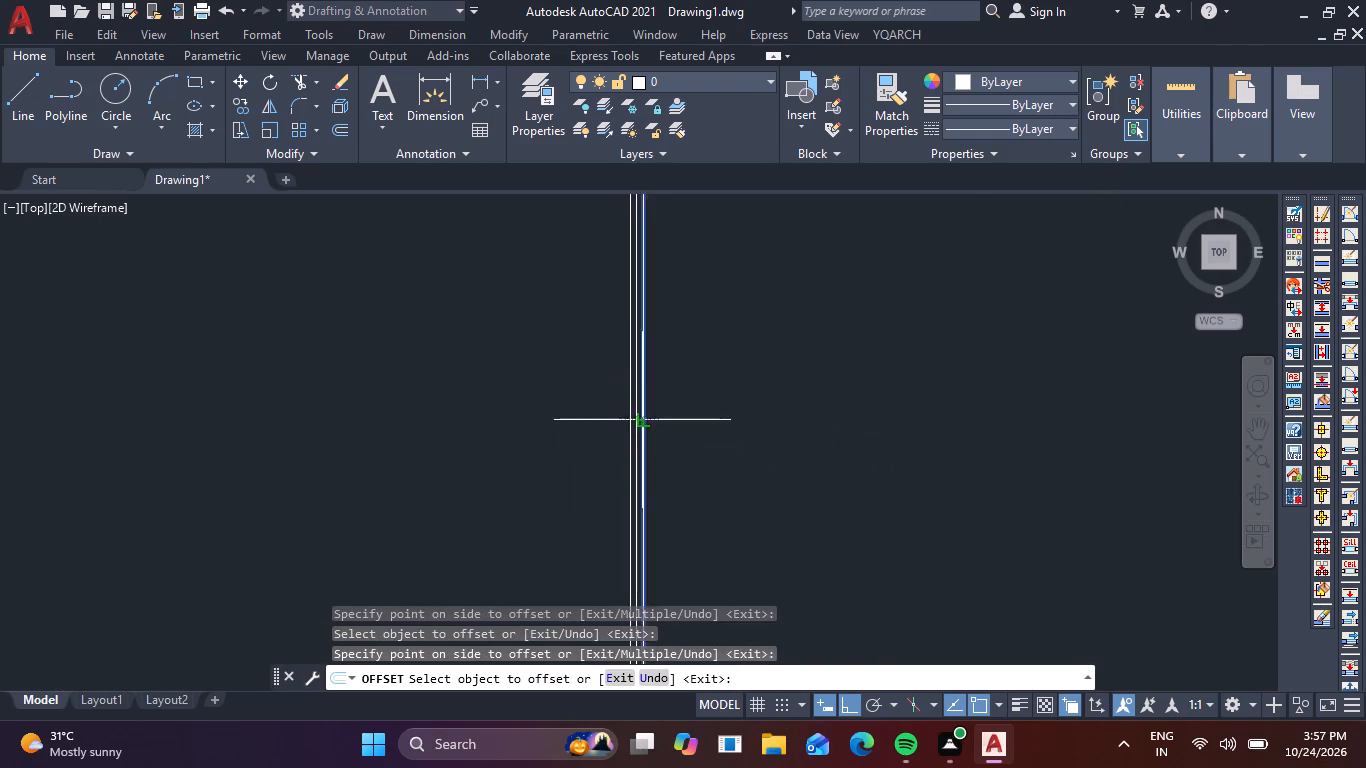
click(678, 422)
click(631, 422)
click(588, 435)
scroll(588, 435, down, 5)
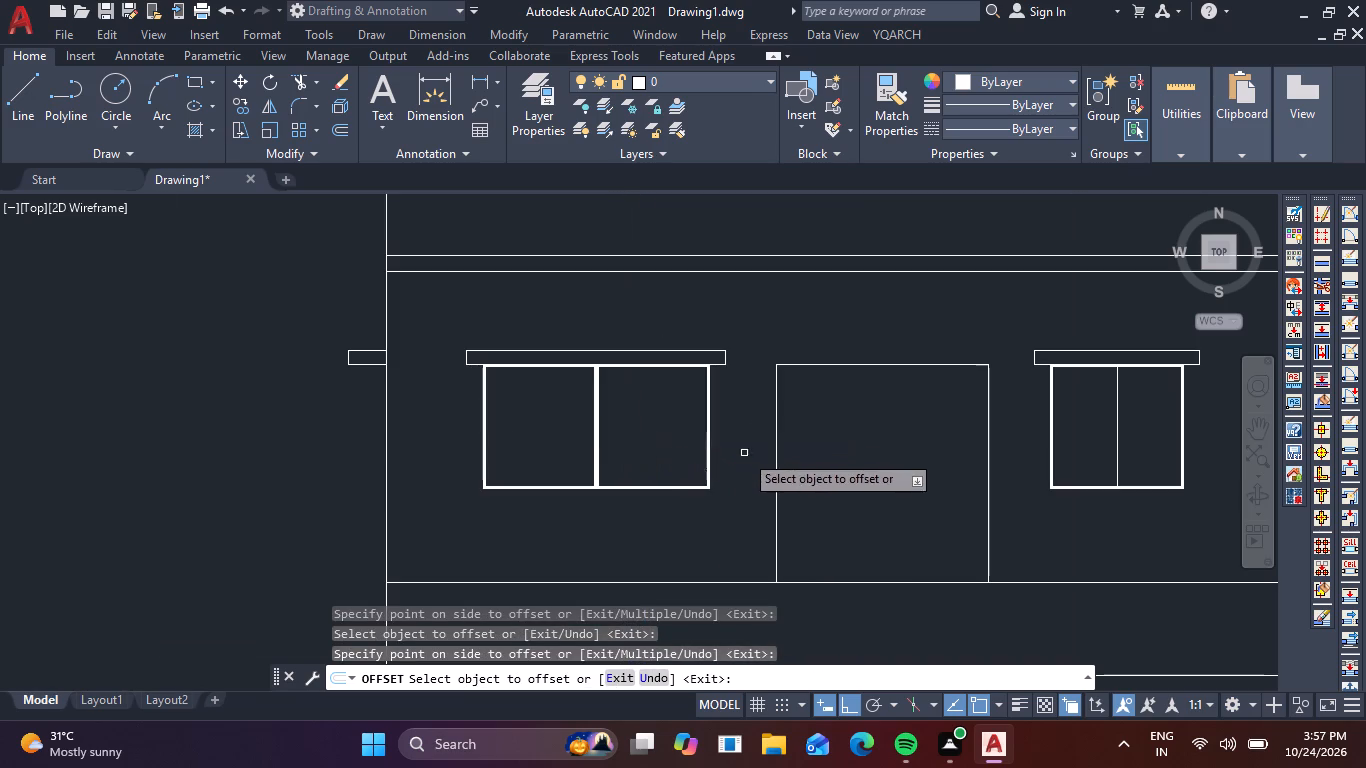
Offset the right window's centre line twice to each side at the same 0.01 spacing to form a matching mullion.
middle_drag(729, 451, 499, 407)
scroll(860, 386, up, 2)
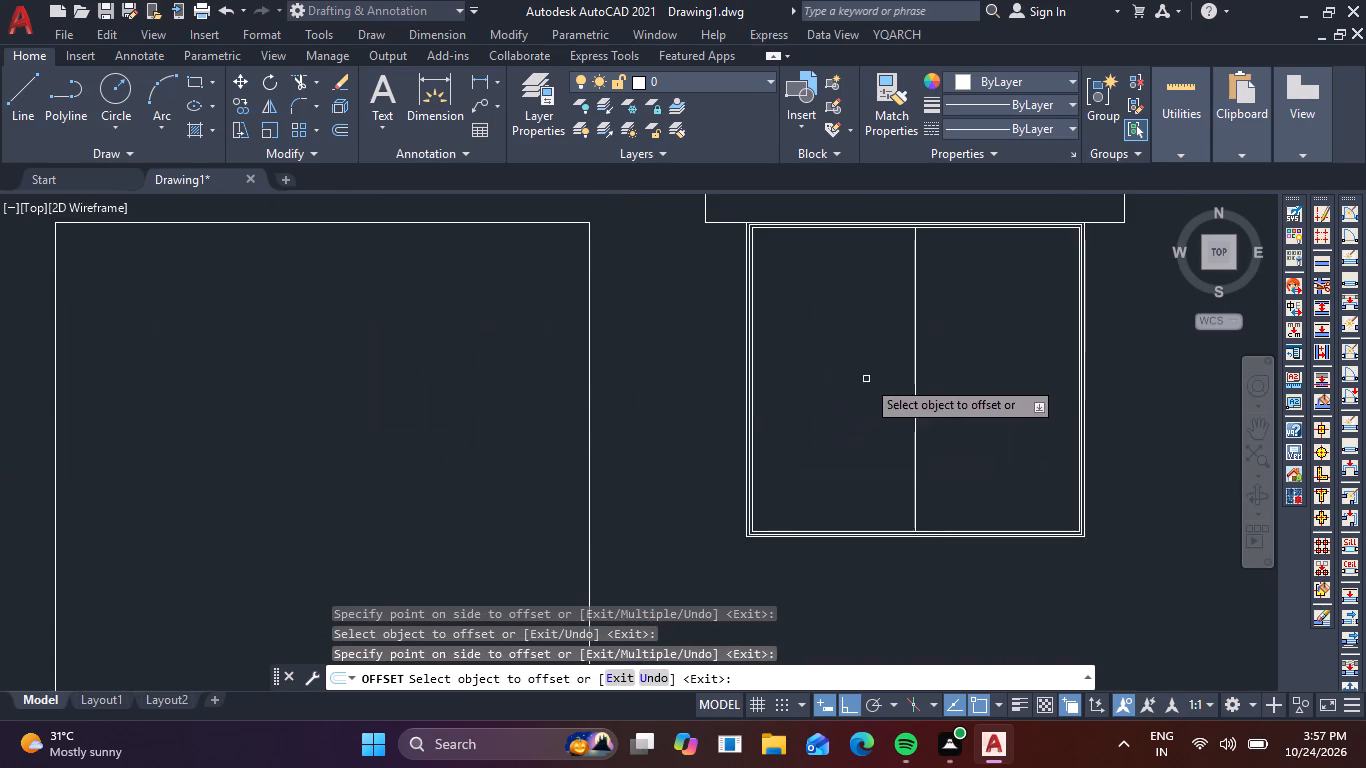
scroll(927, 376, up, 4)
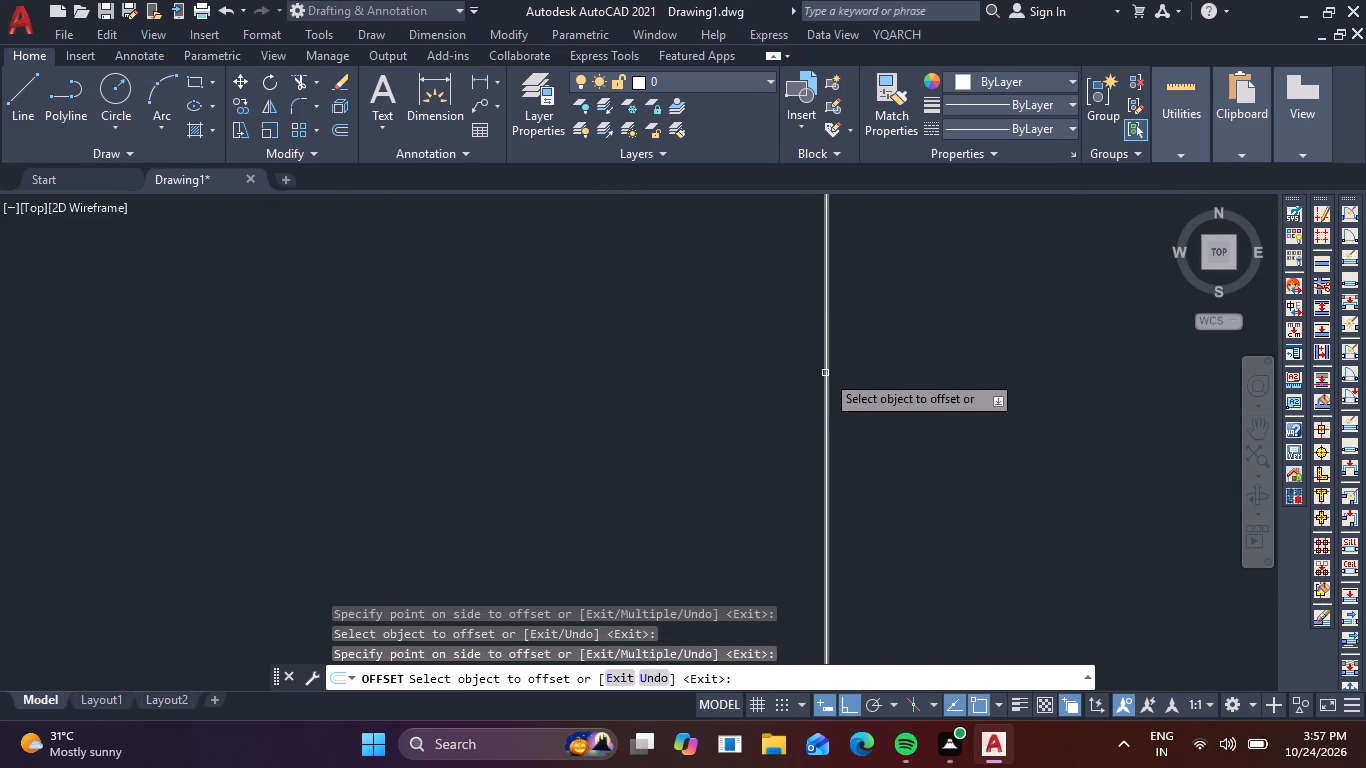
double_click(825, 373)
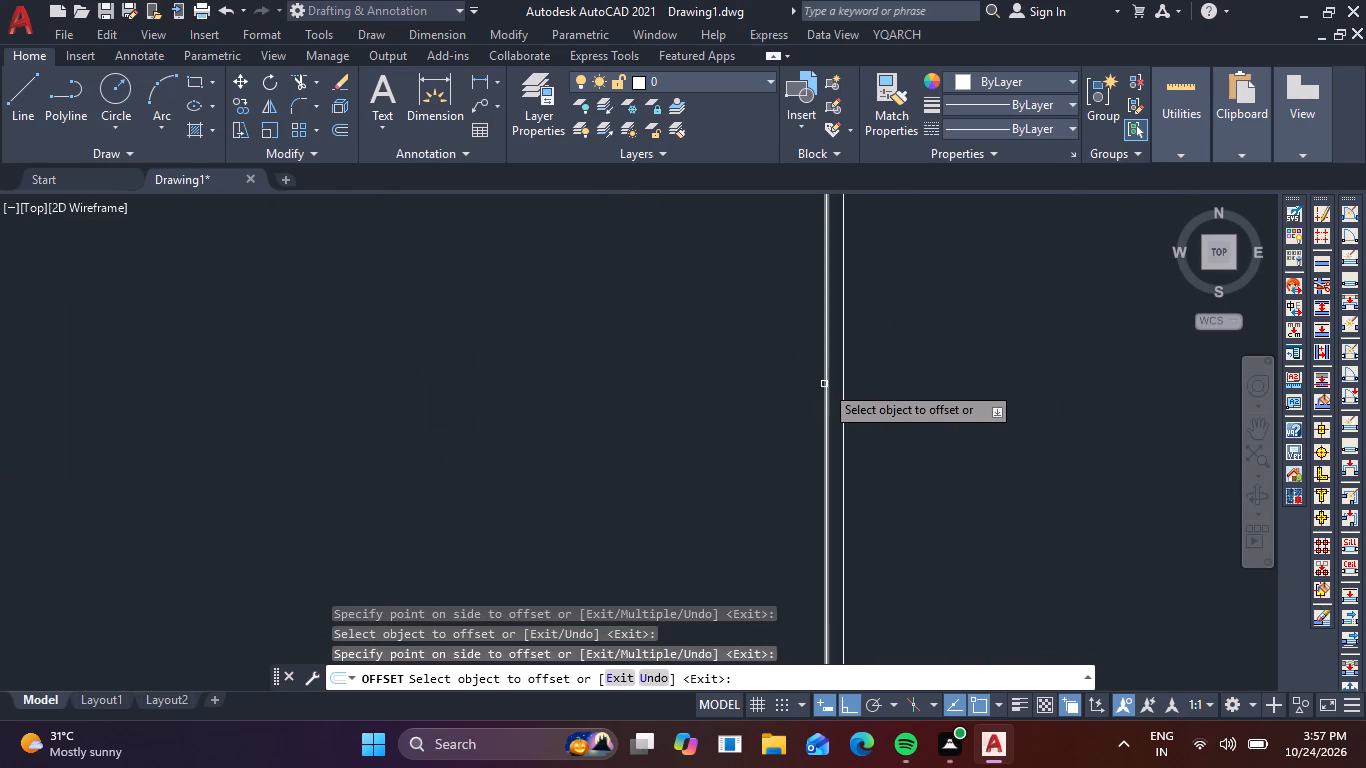
click(828, 386)
click(761, 405)
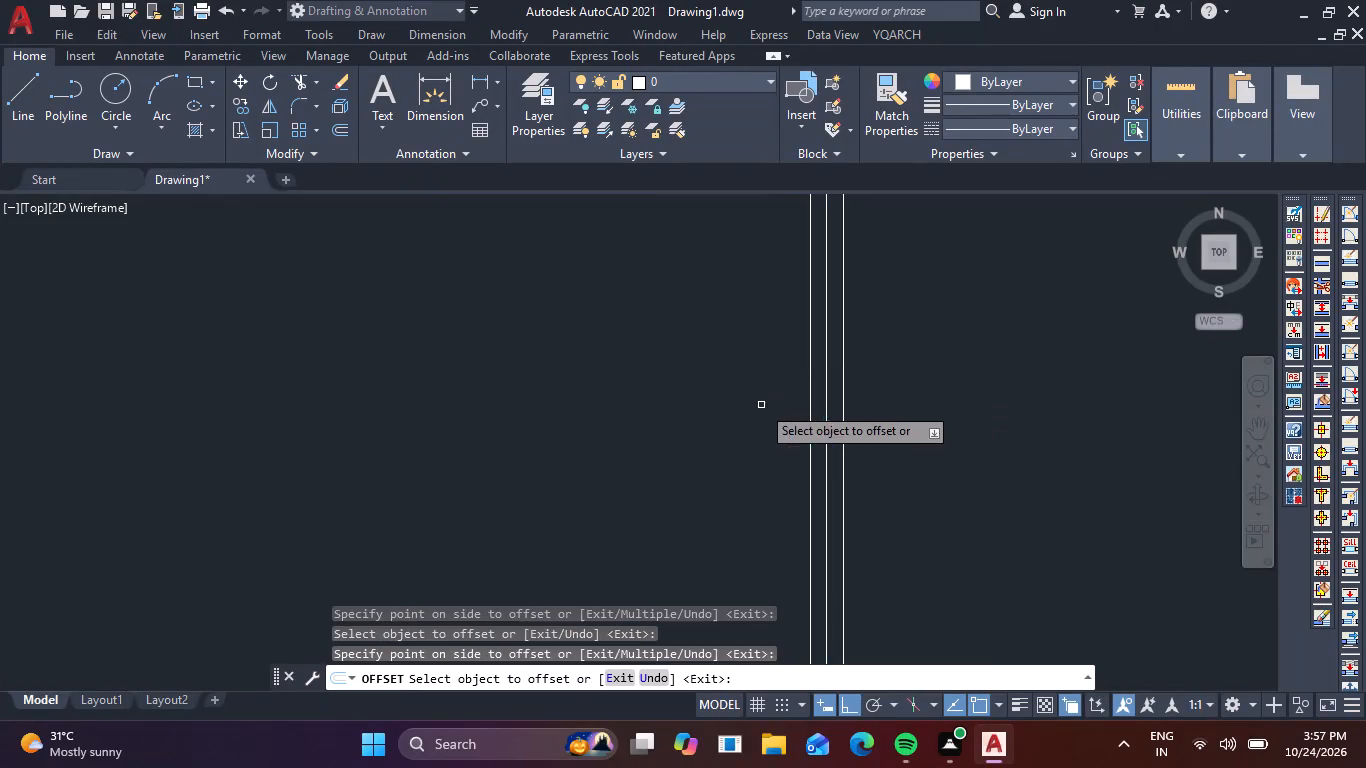
click(844, 400)
click(868, 398)
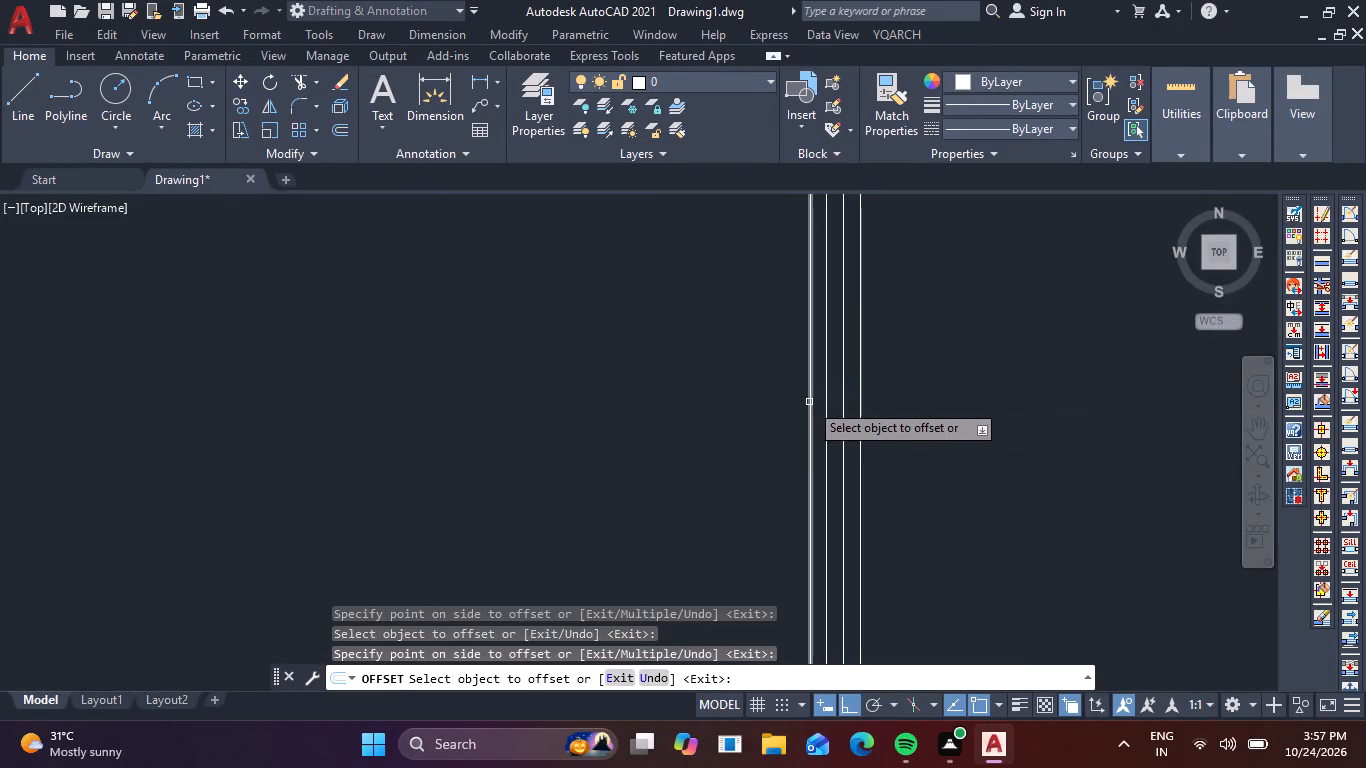
click(809, 402)
click(736, 415)
scroll(736, 415, down, 6)
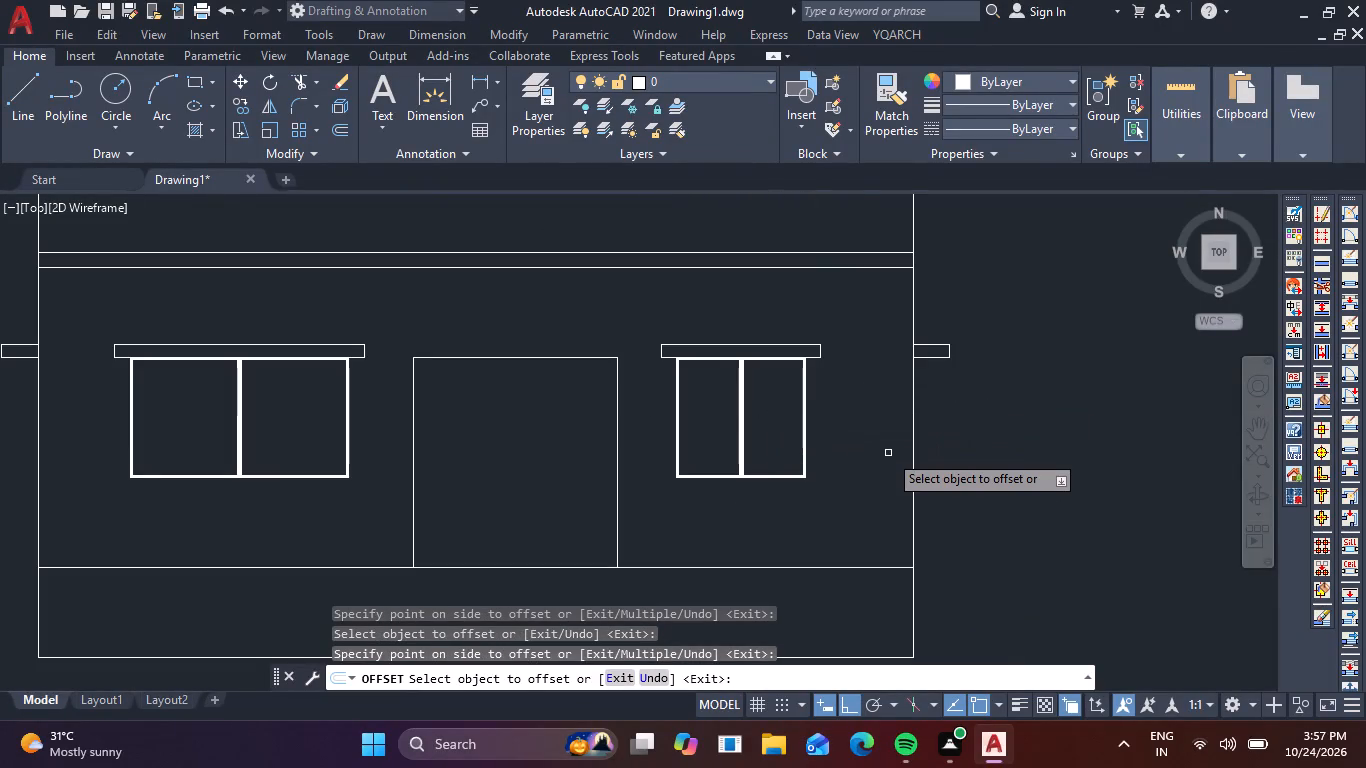
Offset the door rectangle inward twice in succession by 0.01 to form a triple-line frame.
click(606, 356)
click(567, 429)
scroll(579, 371, up, 4)
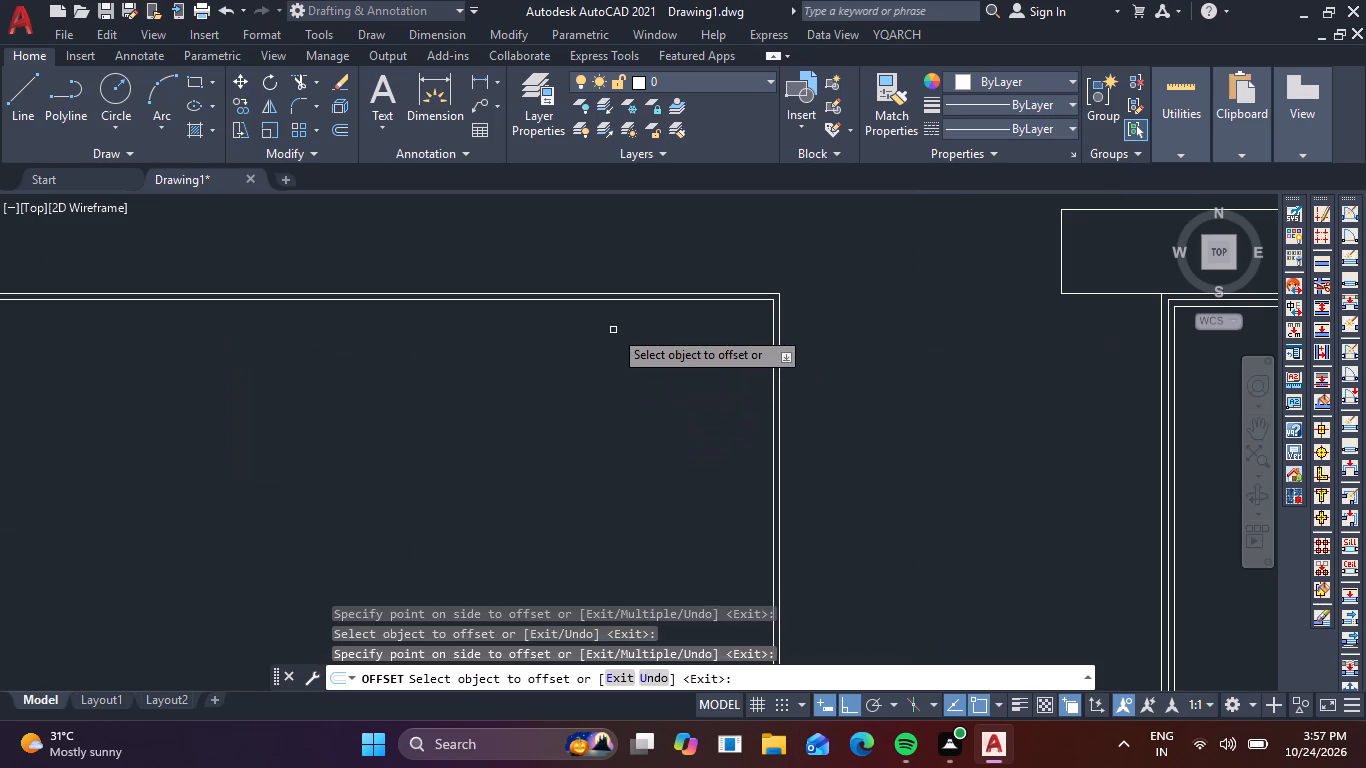
click(730, 300)
click(635, 430)
scroll(635, 430, down, 5)
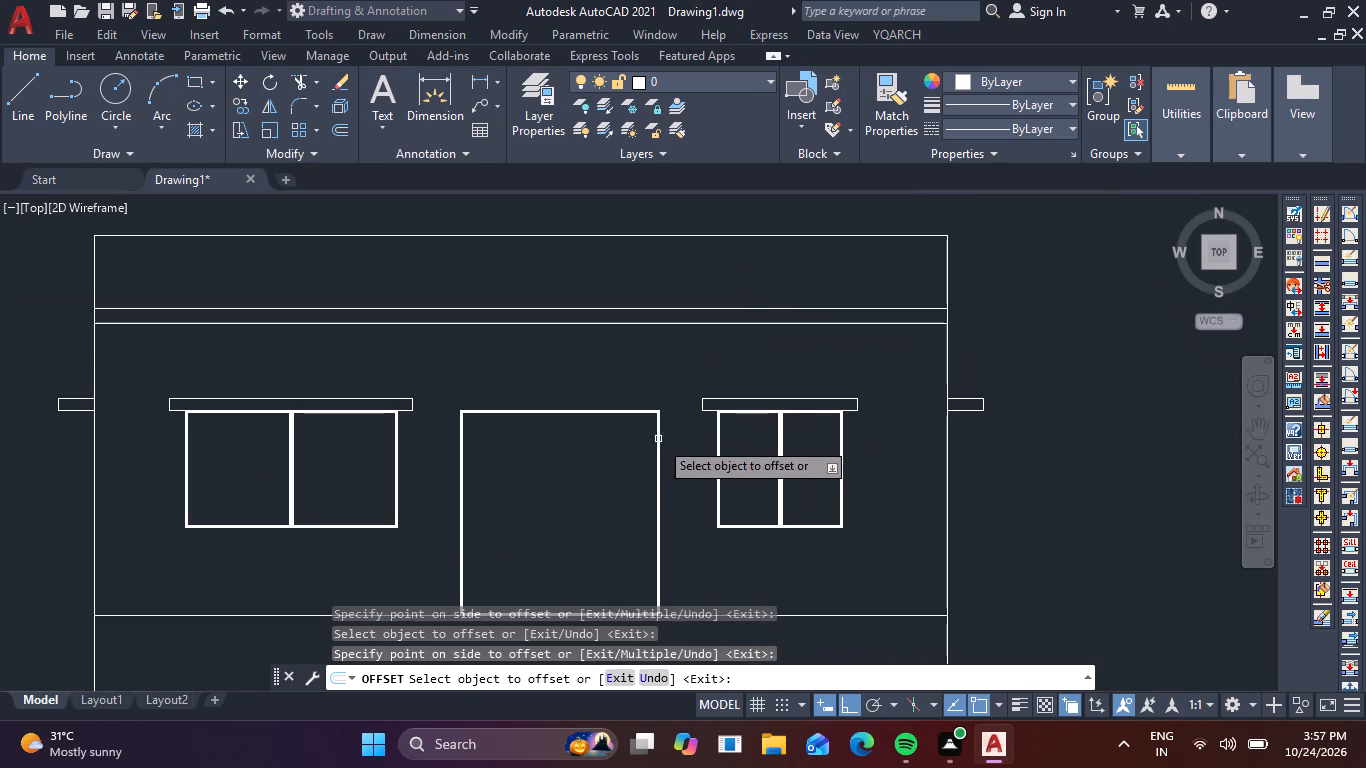
middle_drag(708, 486, 673, 383)
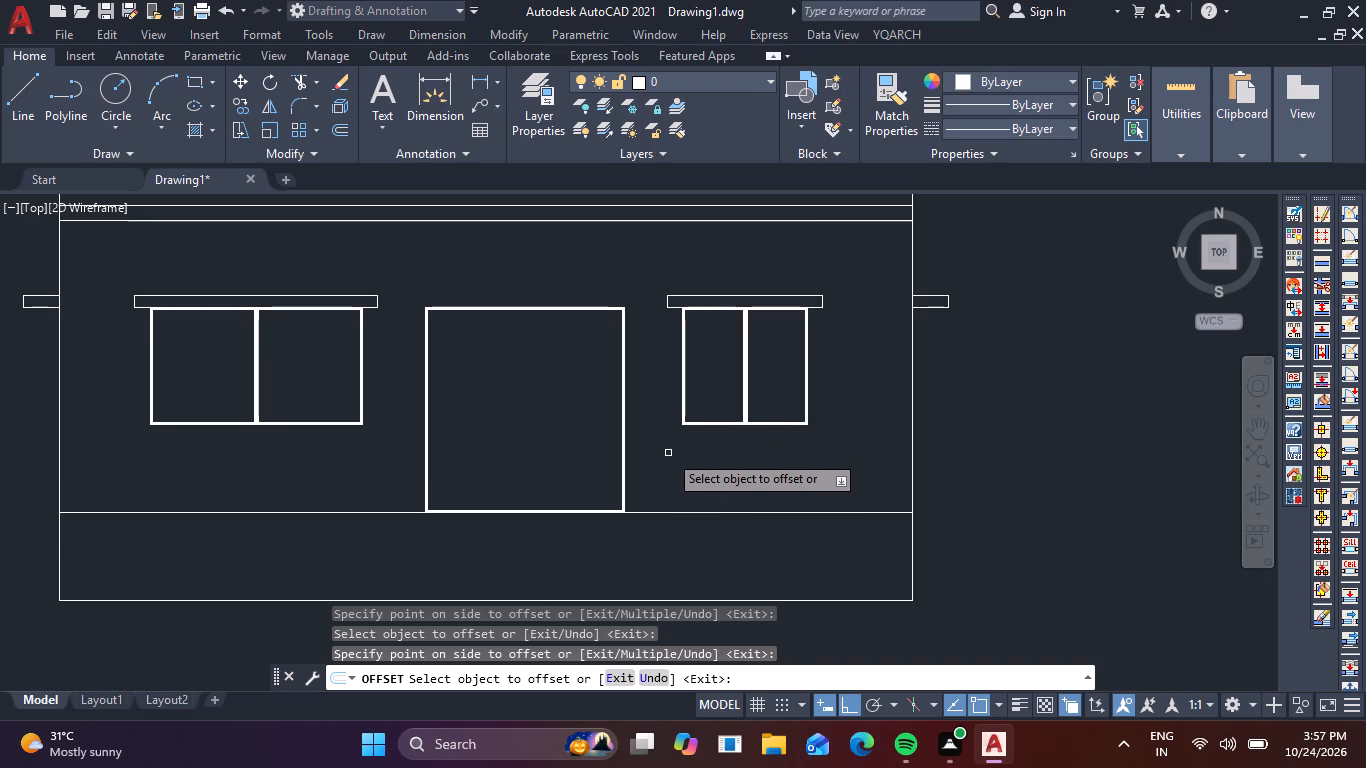
key(Escape)
Draw an open door leaf inside the frame: a vertical edge near the left side, with slanted lines to the inner right corners.
text(L)
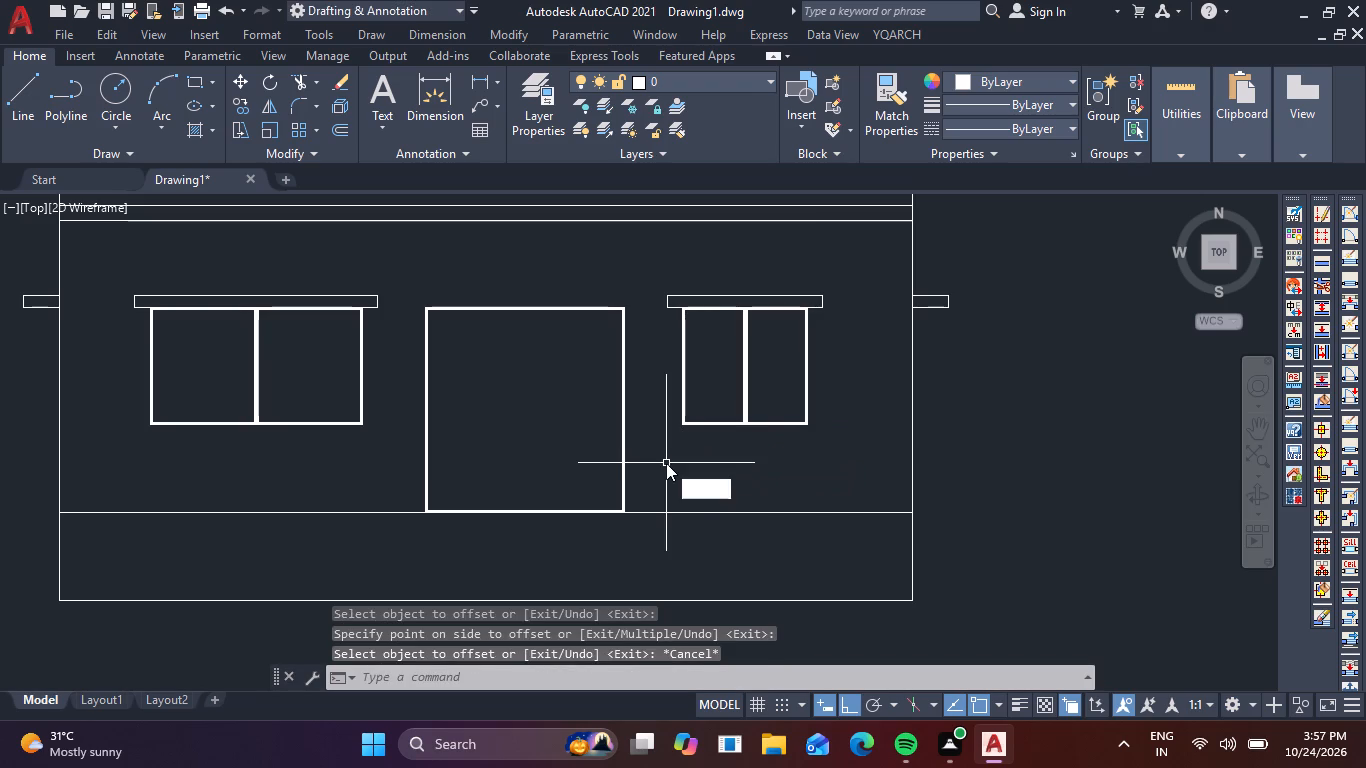
key(space)
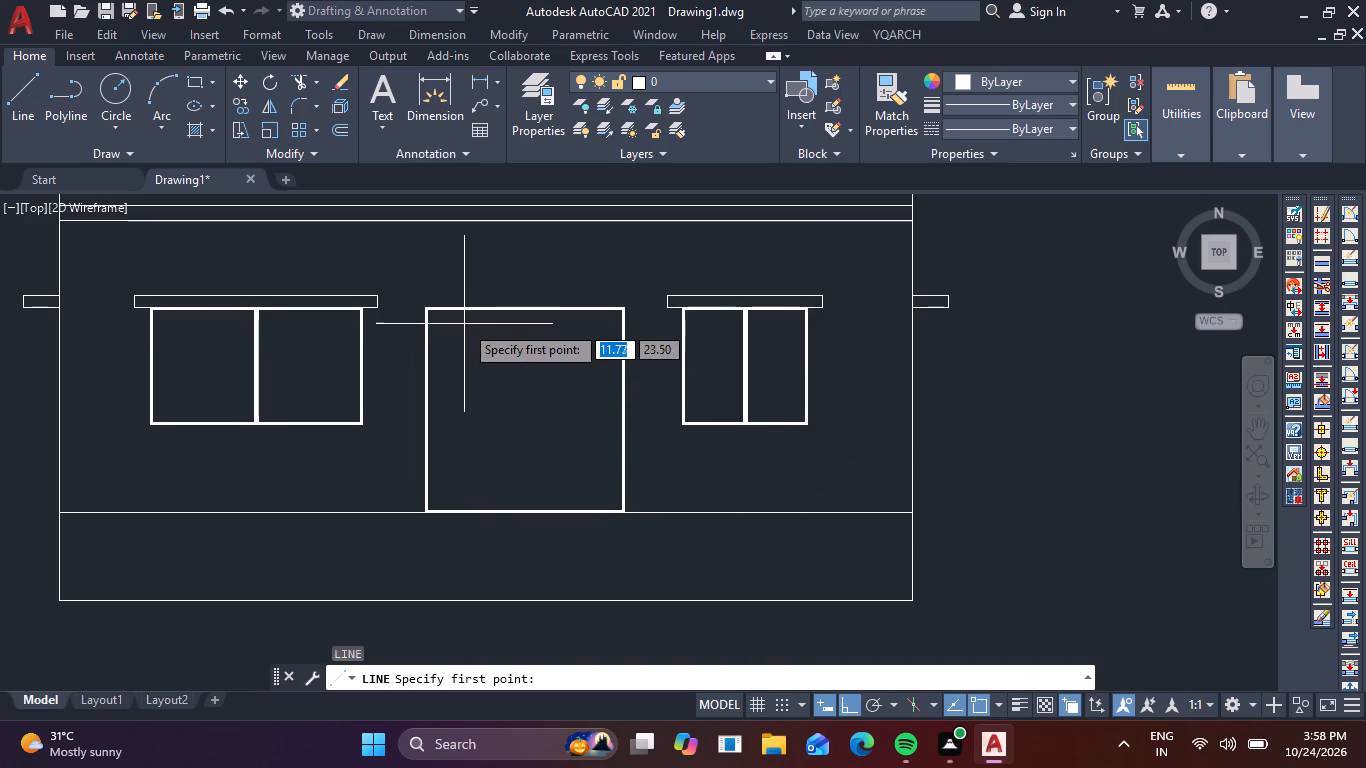
click(464, 324)
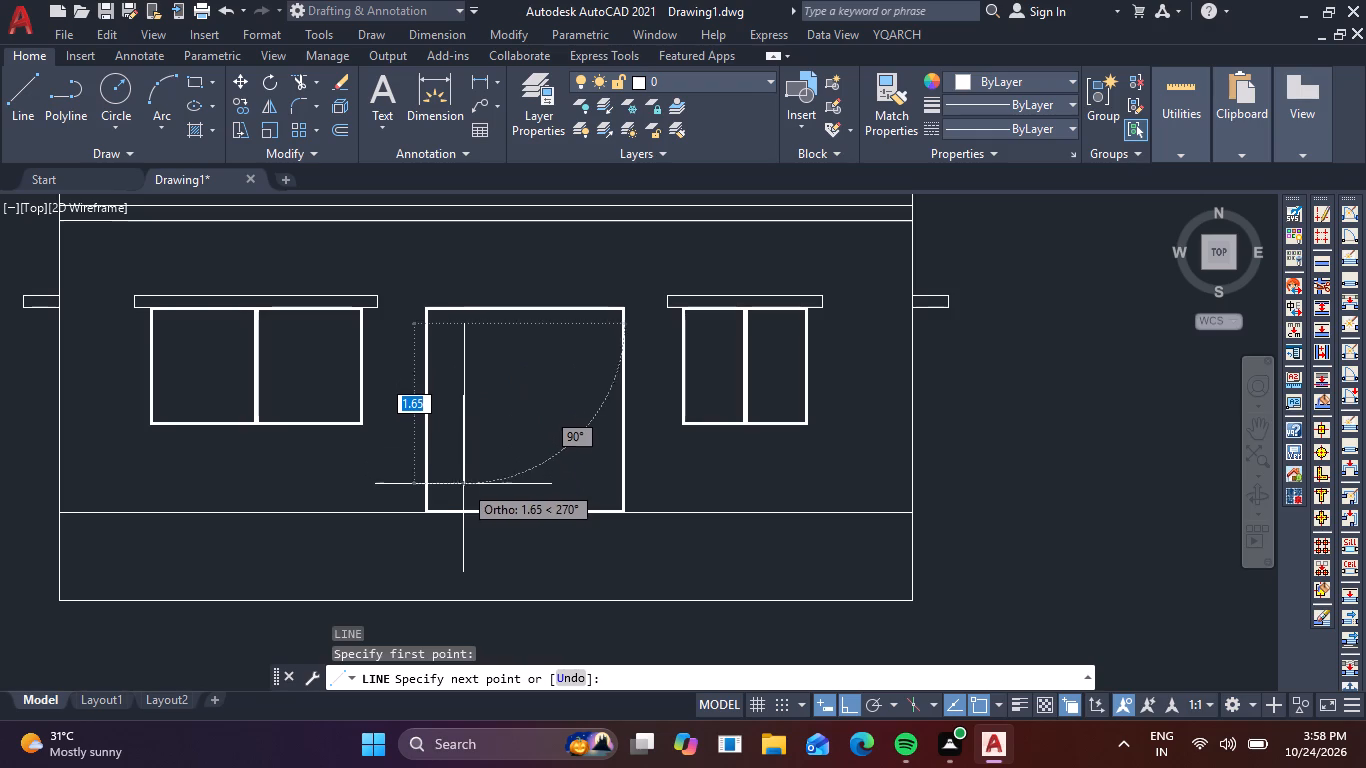
click(462, 473)
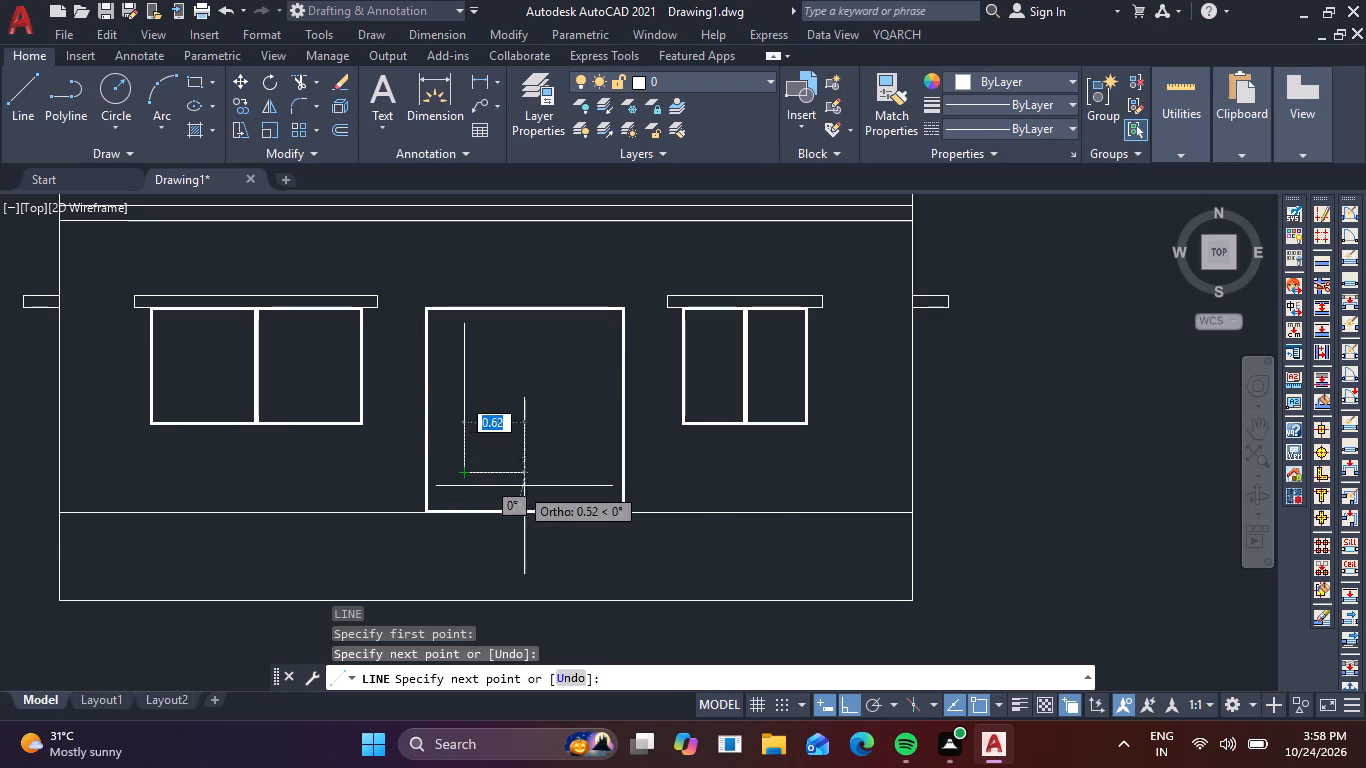
click(619, 508)
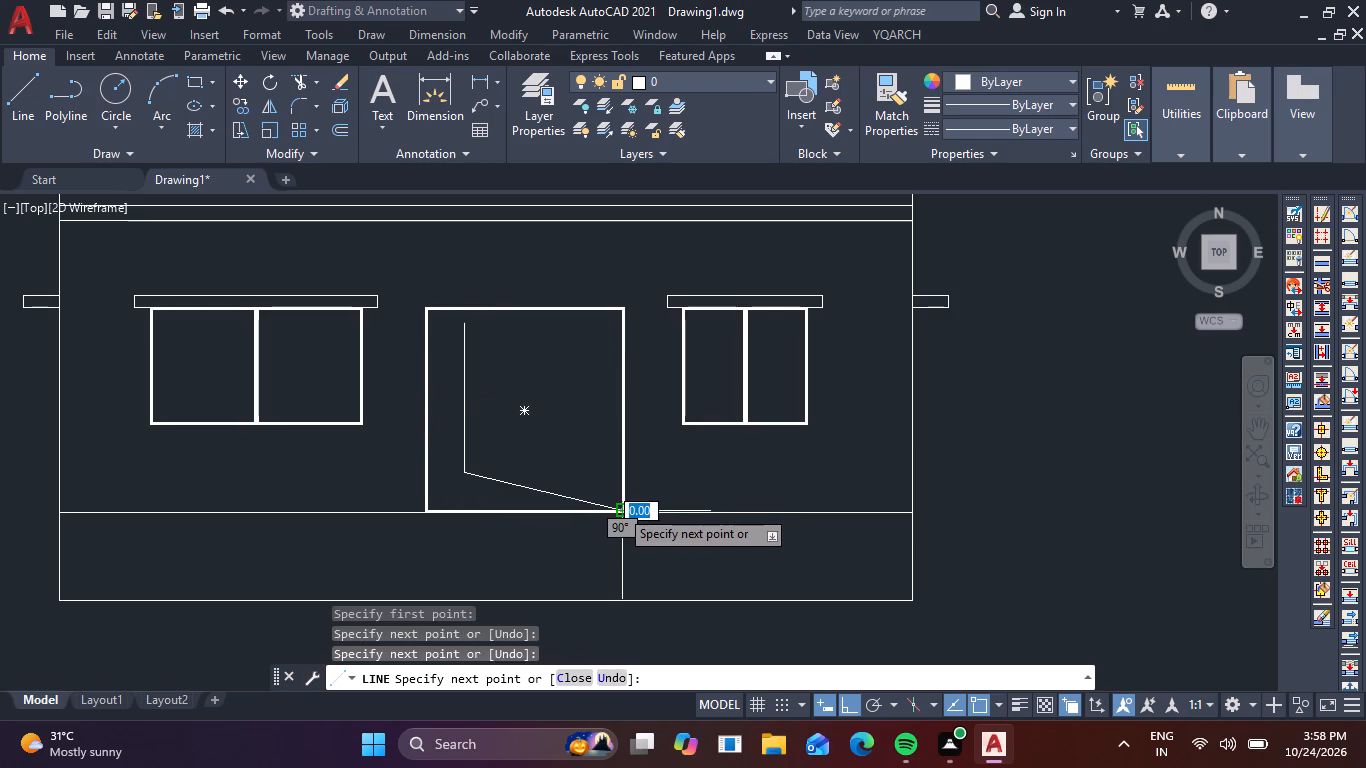
key(space)
key(space)
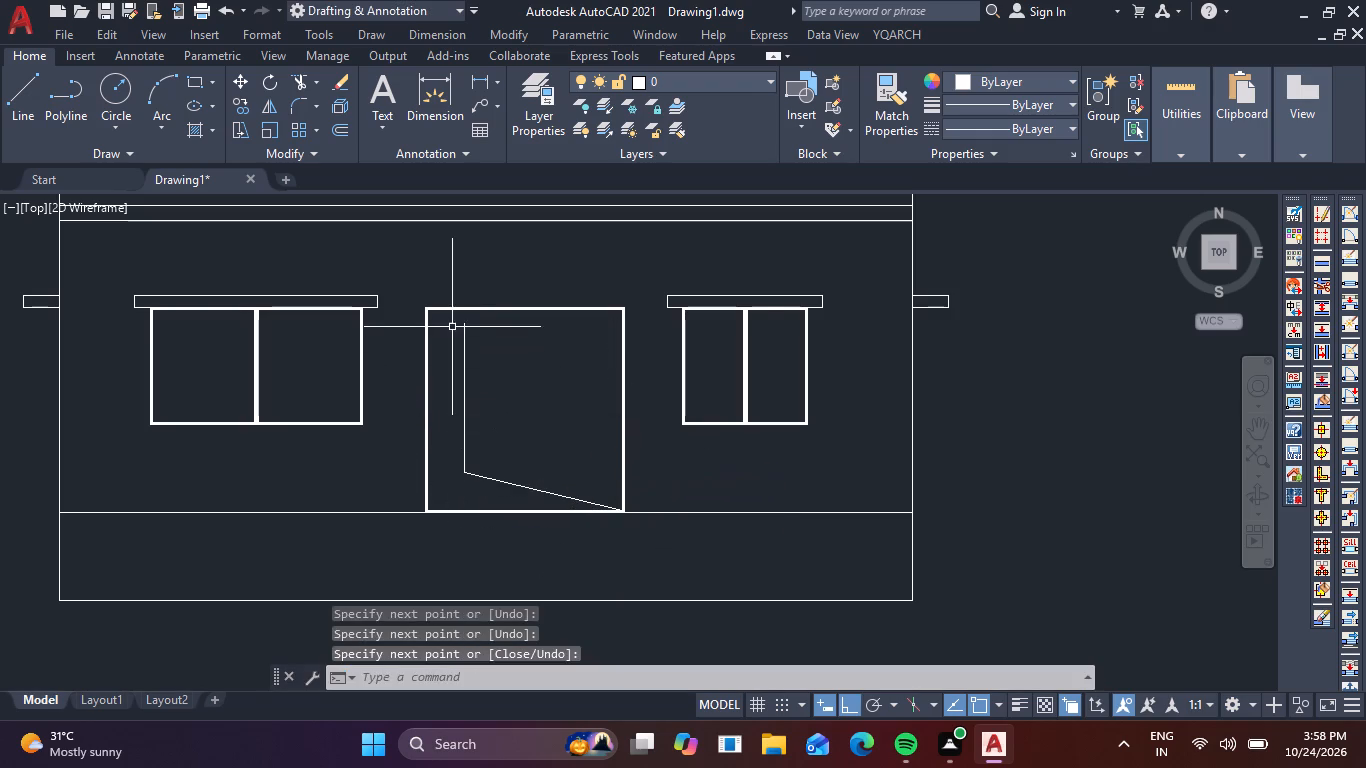
click(462, 327)
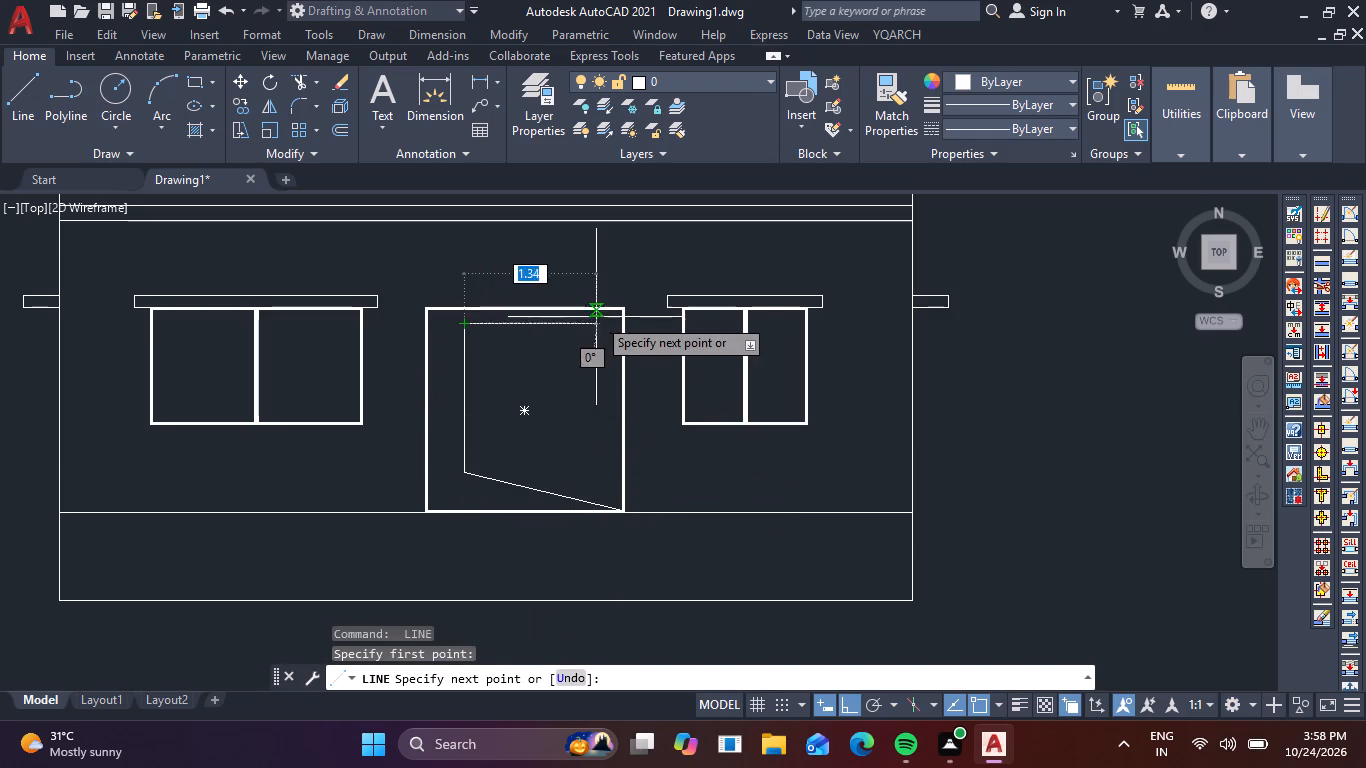
scroll(613, 315, up, 3)
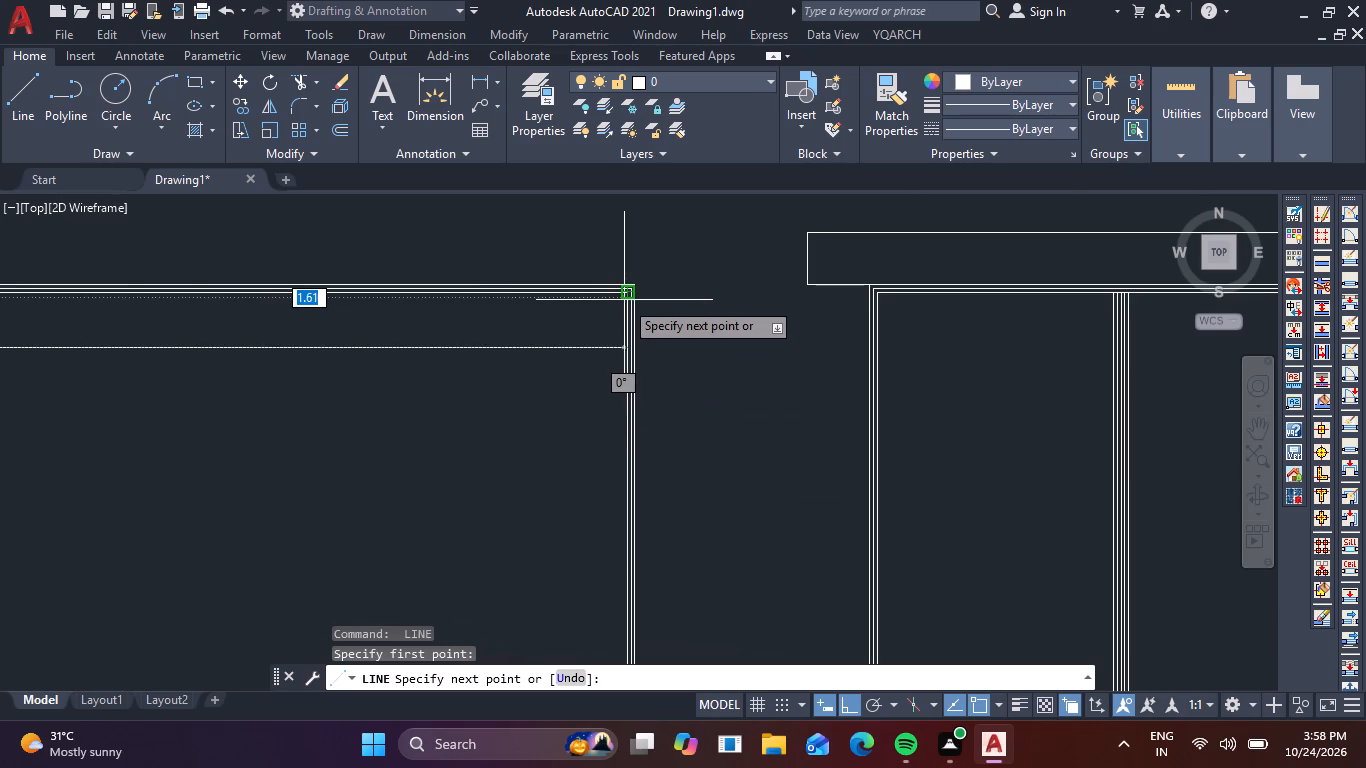
click(624, 300)
key(space)
scroll(574, 361, down, 3)
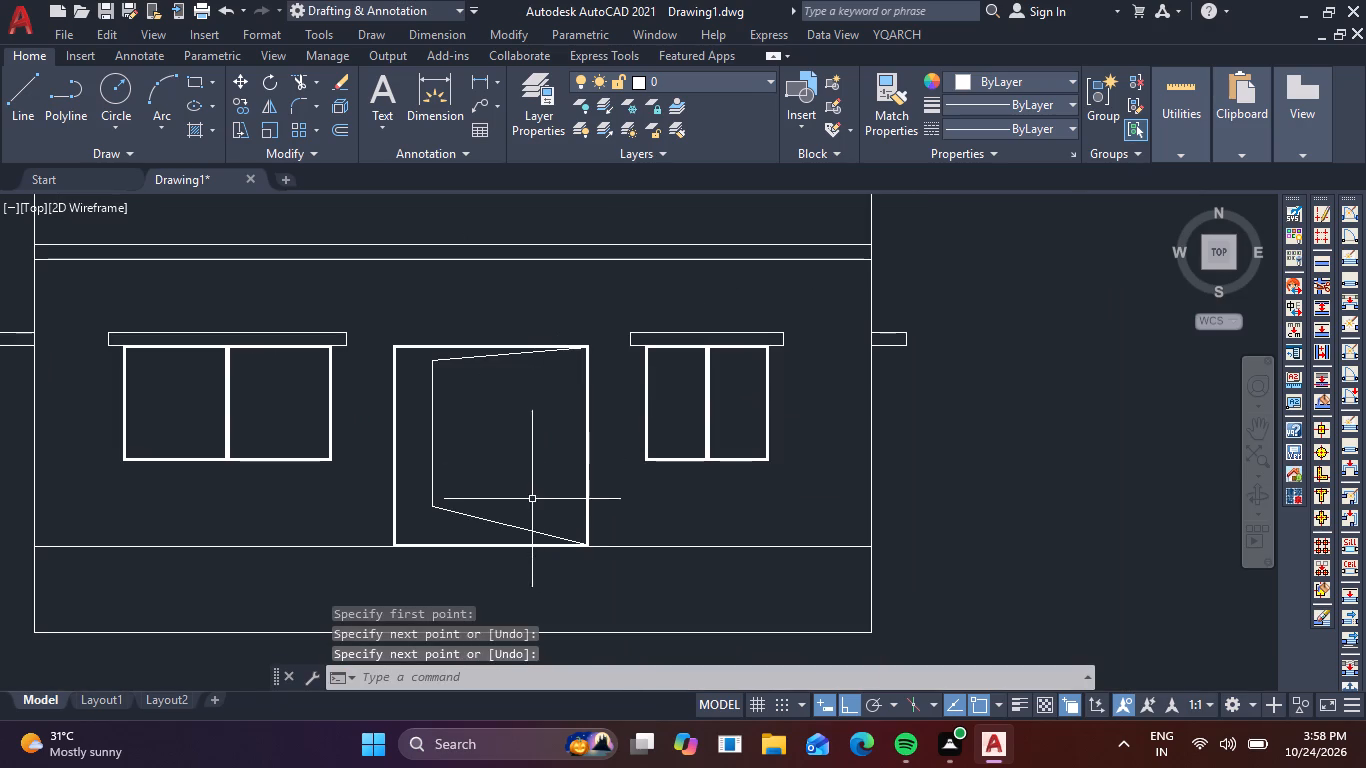
middle_drag(512, 459, 535, 507)
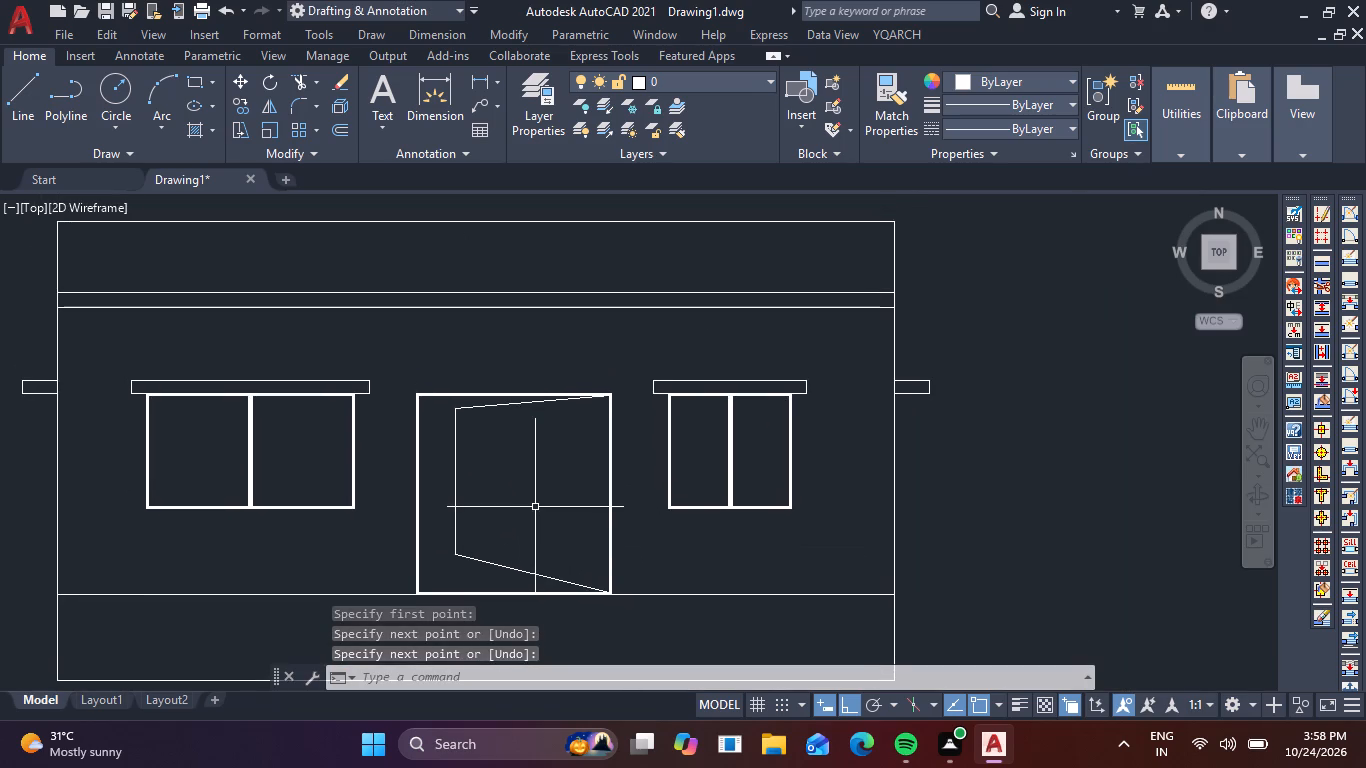
Offset the open door leaf's slanted top edge inward twice in succession by 0.01 to form a triple line.
key(l)
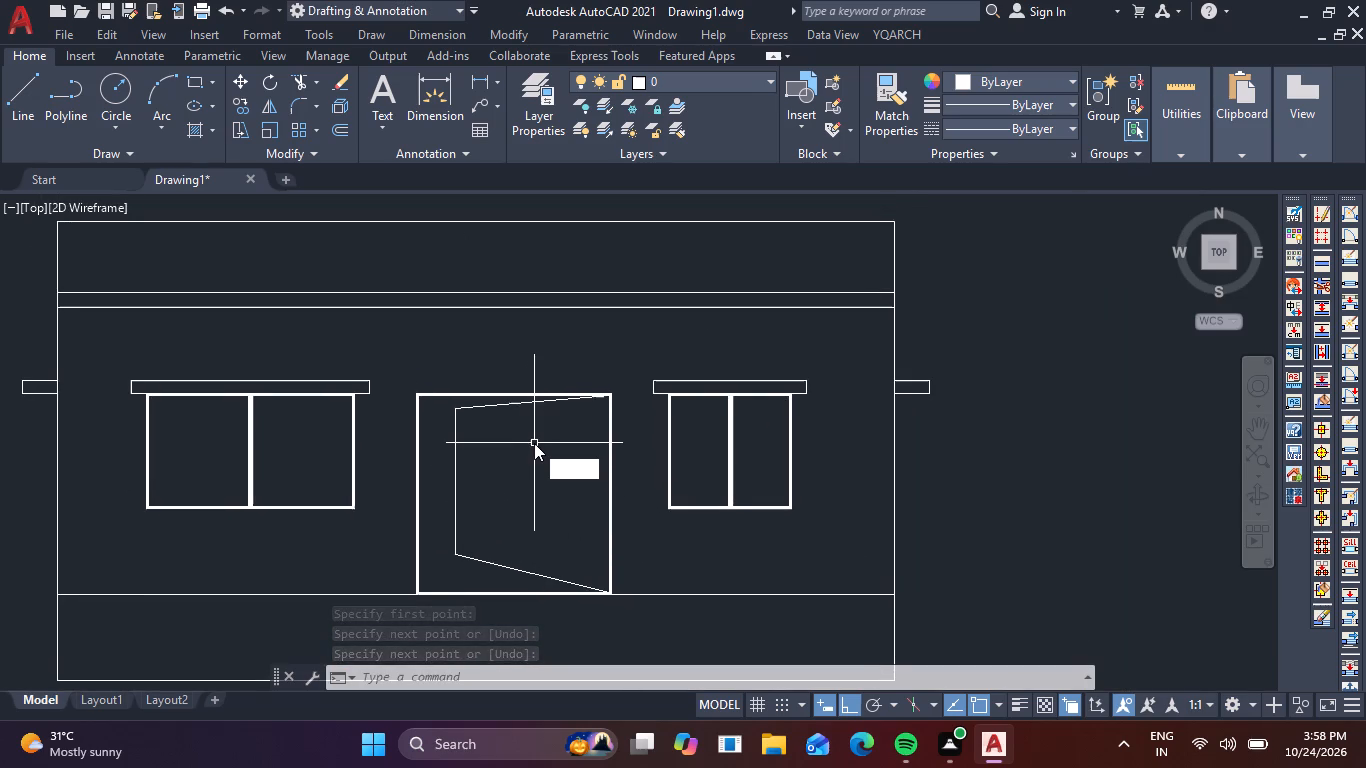
key(Escape)
text(O)
key(space)
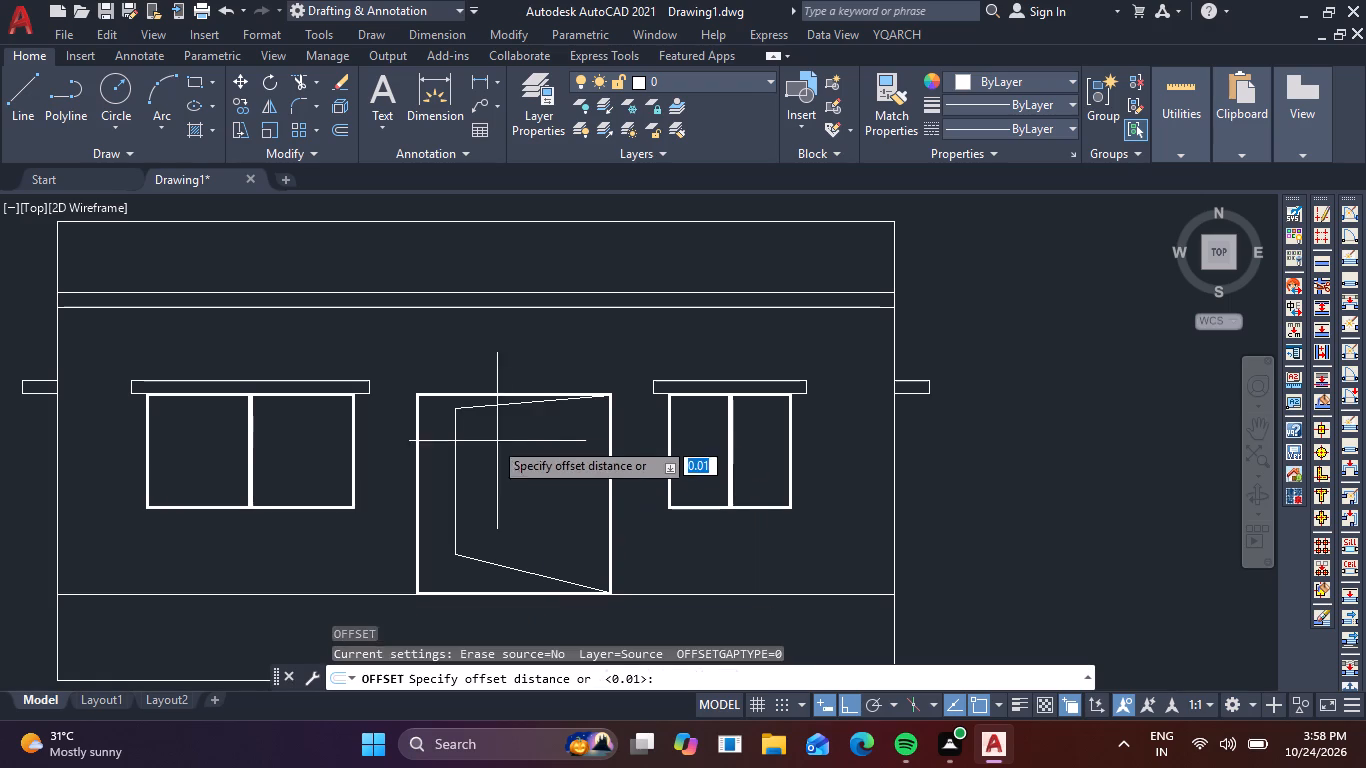
scroll(471, 412, up, 2)
key(space)
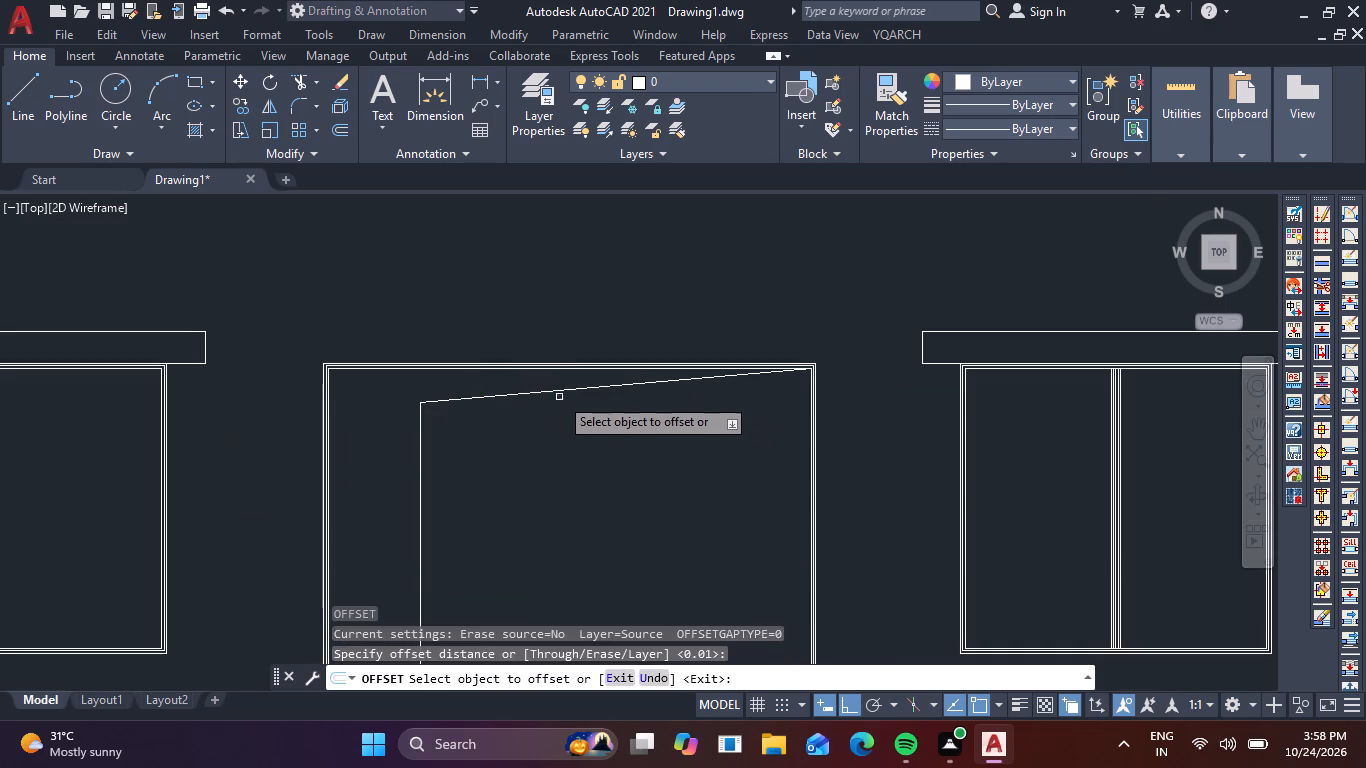
click(556, 391)
click(541, 448)
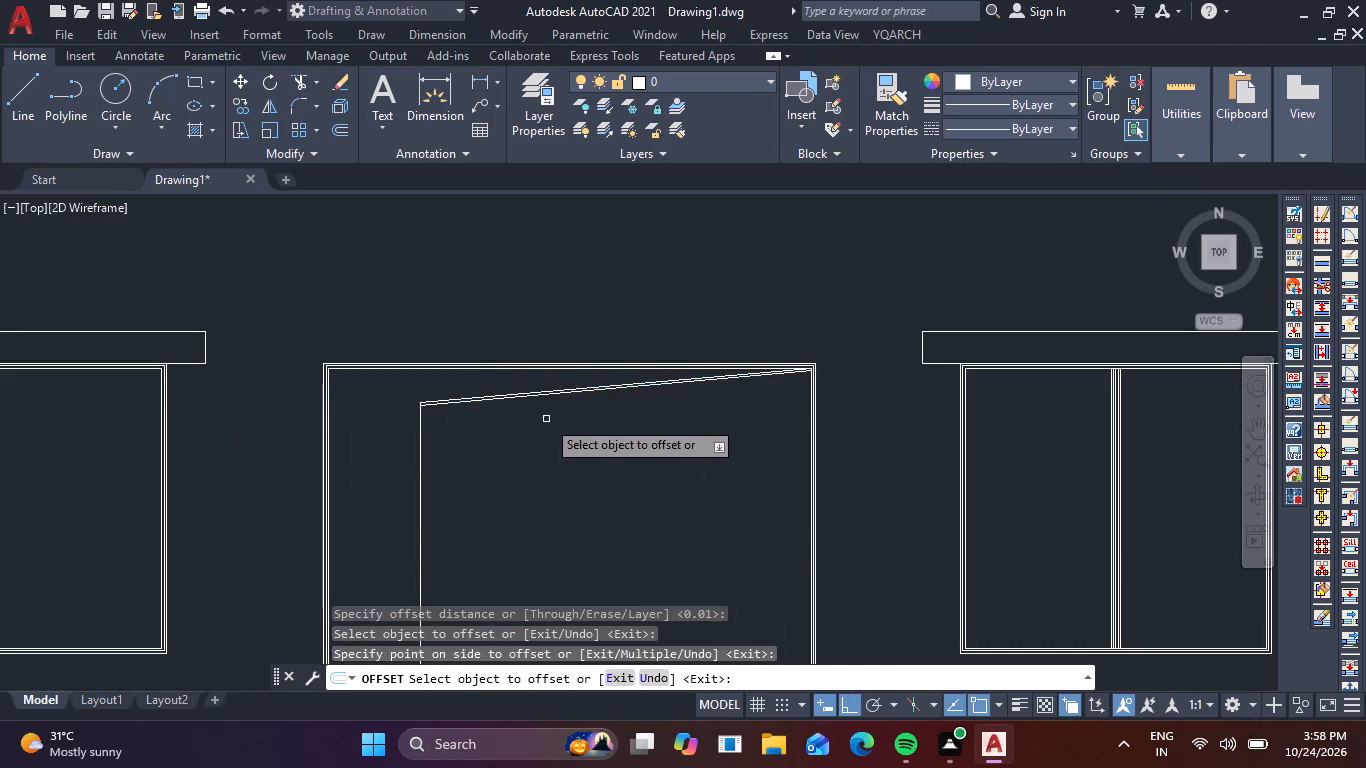
scroll(555, 407, up, 2)
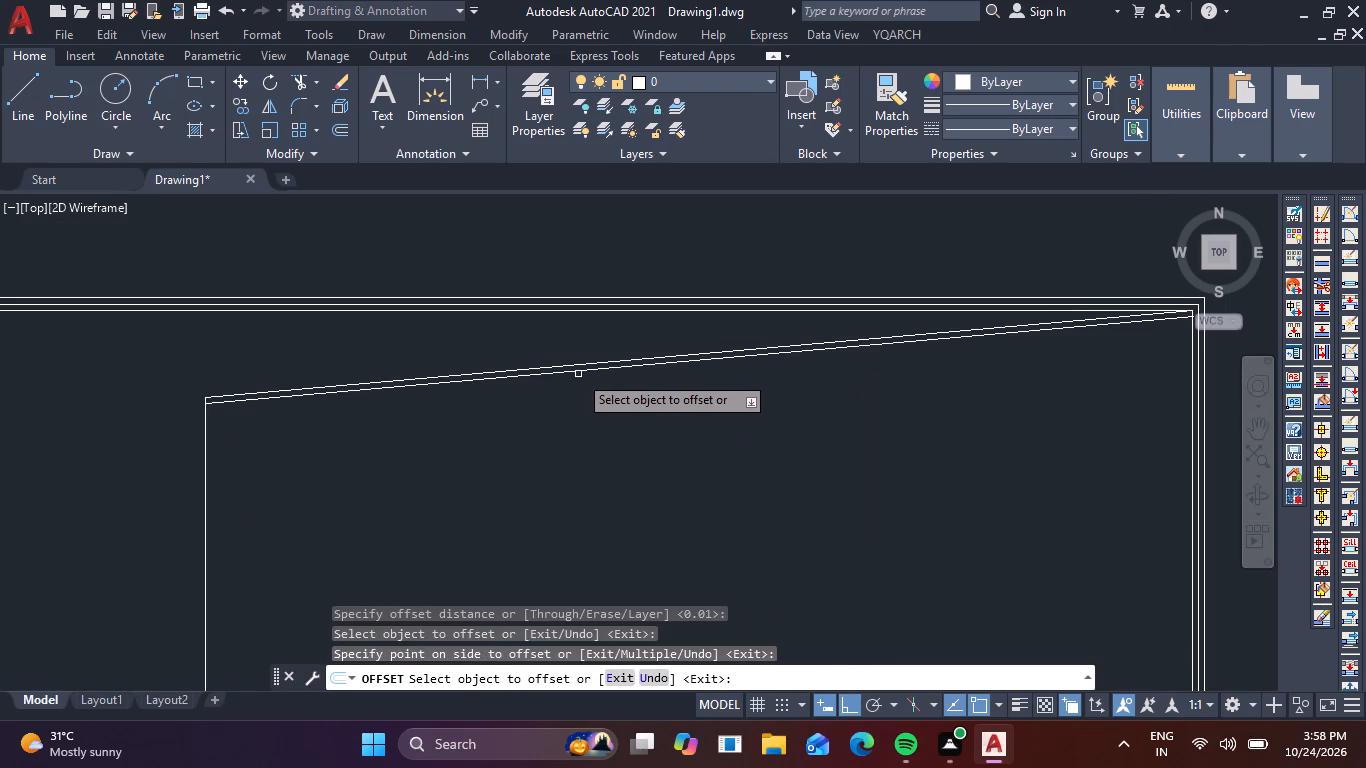
click(579, 371)
click(567, 408)
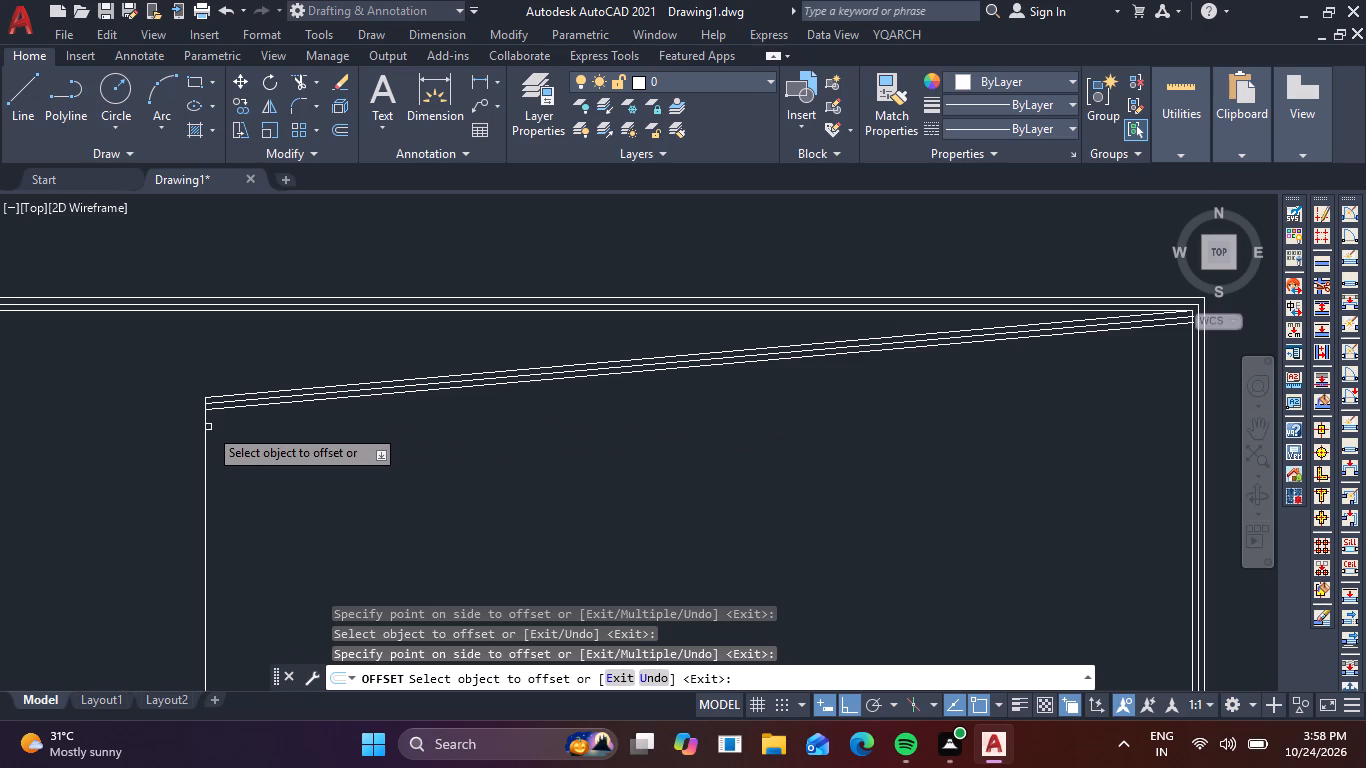
Offset the door leaf's vertical edge inward twice in succession by 0.01 to form a triple line.
click(204, 425)
click(242, 431)
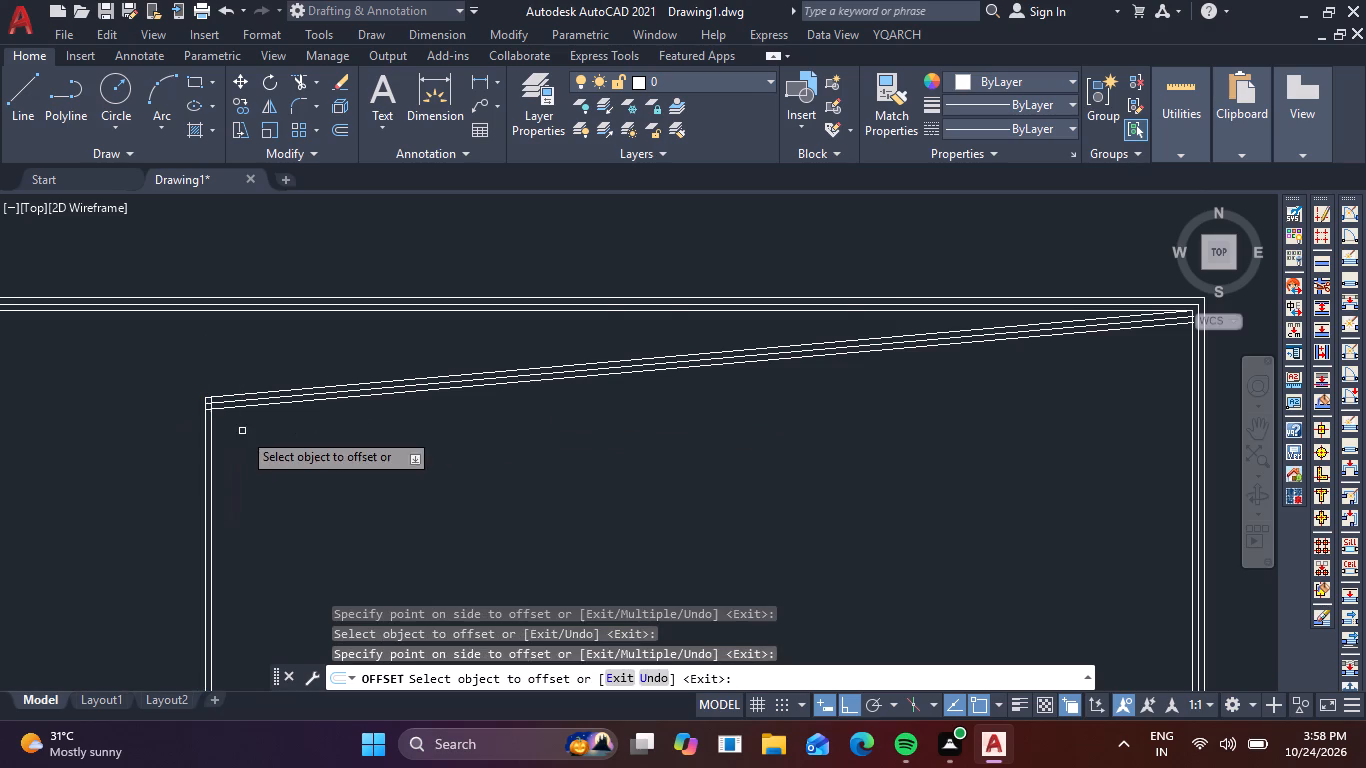
scroll(211, 429, up, 2)
click(210, 429)
click(259, 427)
Offset the door leaf's slanted bottom edge inward twice in succession by 0.01 to match the other edges.
scroll(259, 427, down, 3)
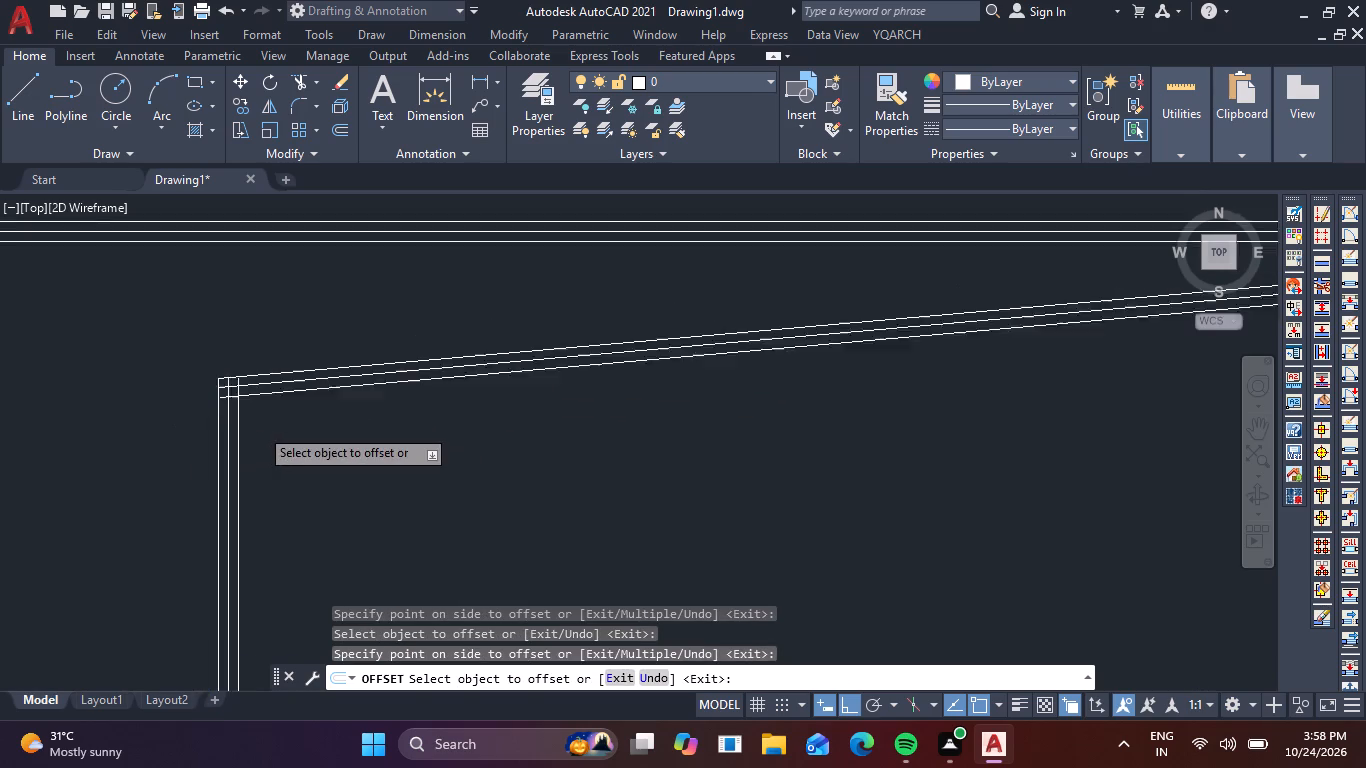
middle_drag(311, 481, 304, 434)
scroll(306, 427, down, 1)
middle_drag(381, 558, 351, 398)
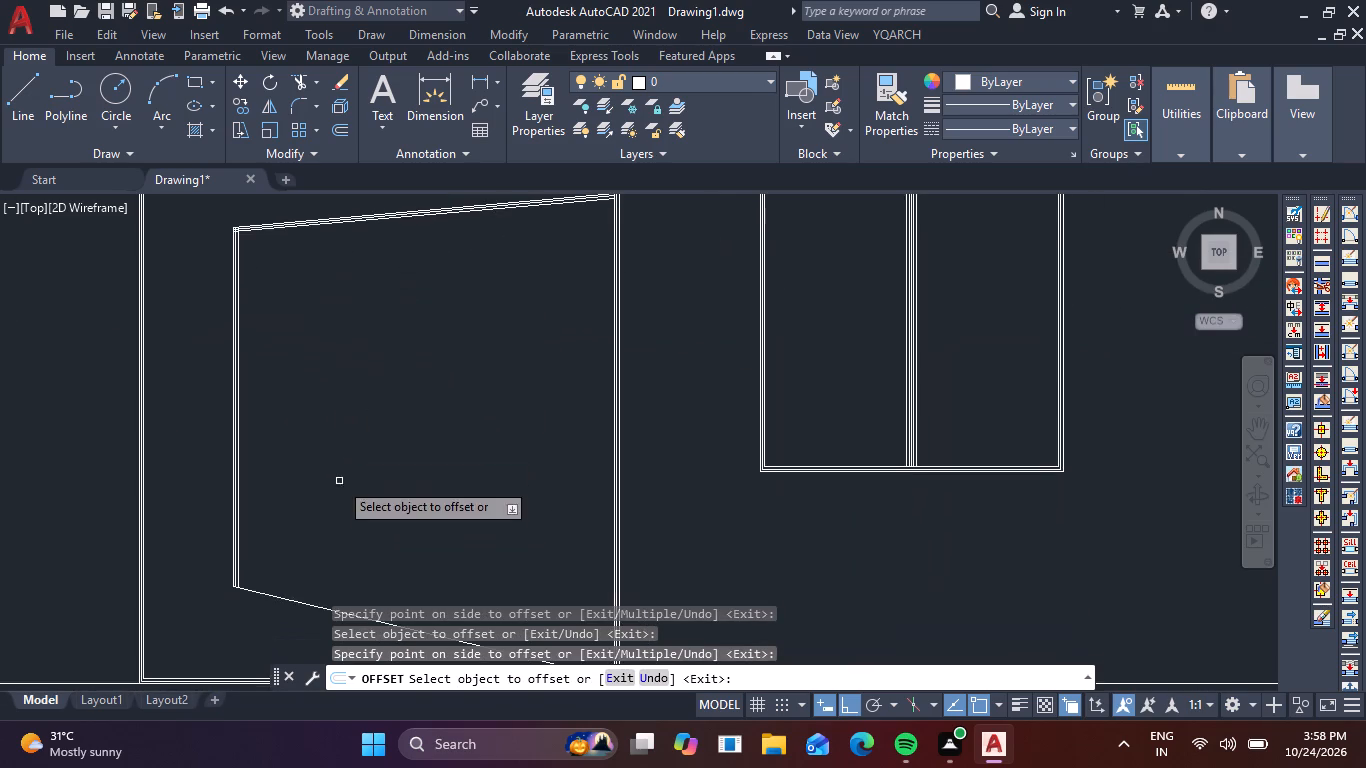
middle_drag(346, 517, 302, 419)
scroll(345, 482, up, 1)
click(344, 551)
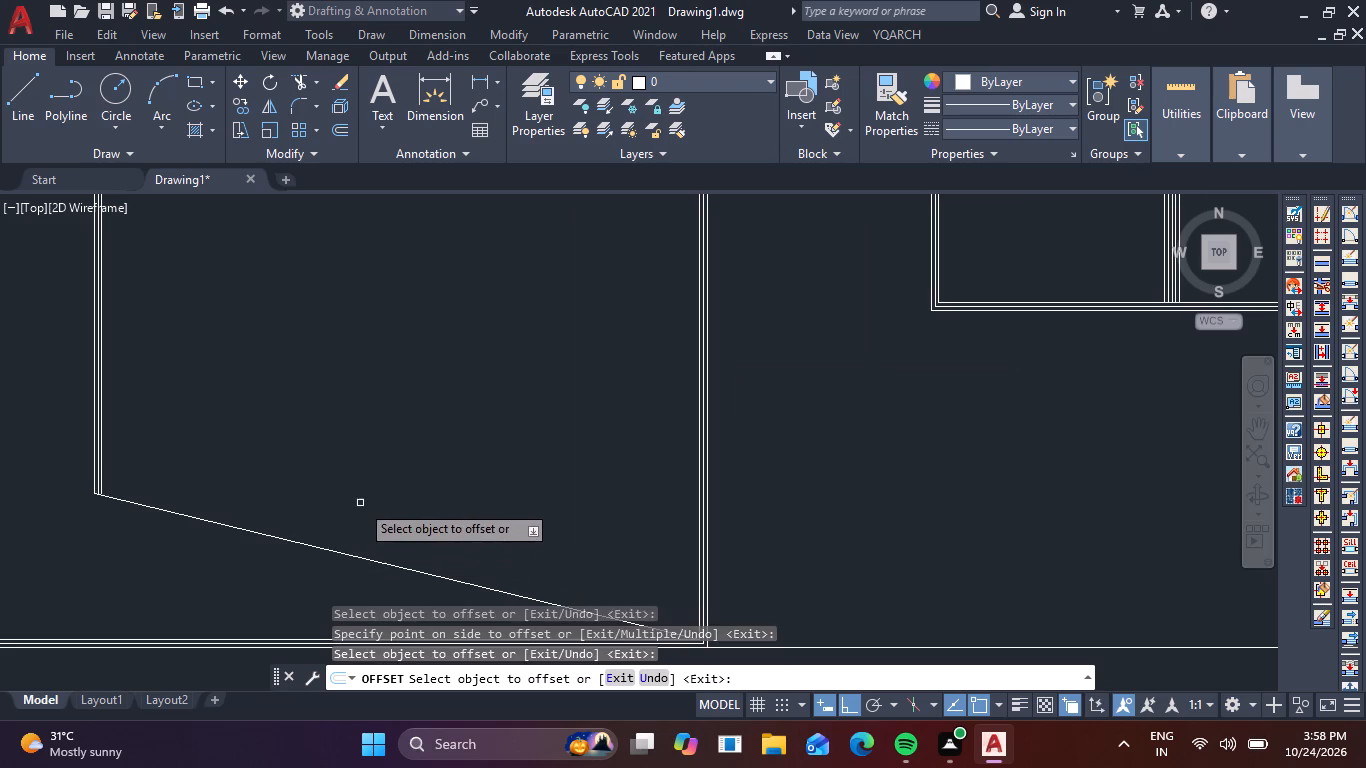
click(363, 497)
click(356, 554)
click(382, 511)
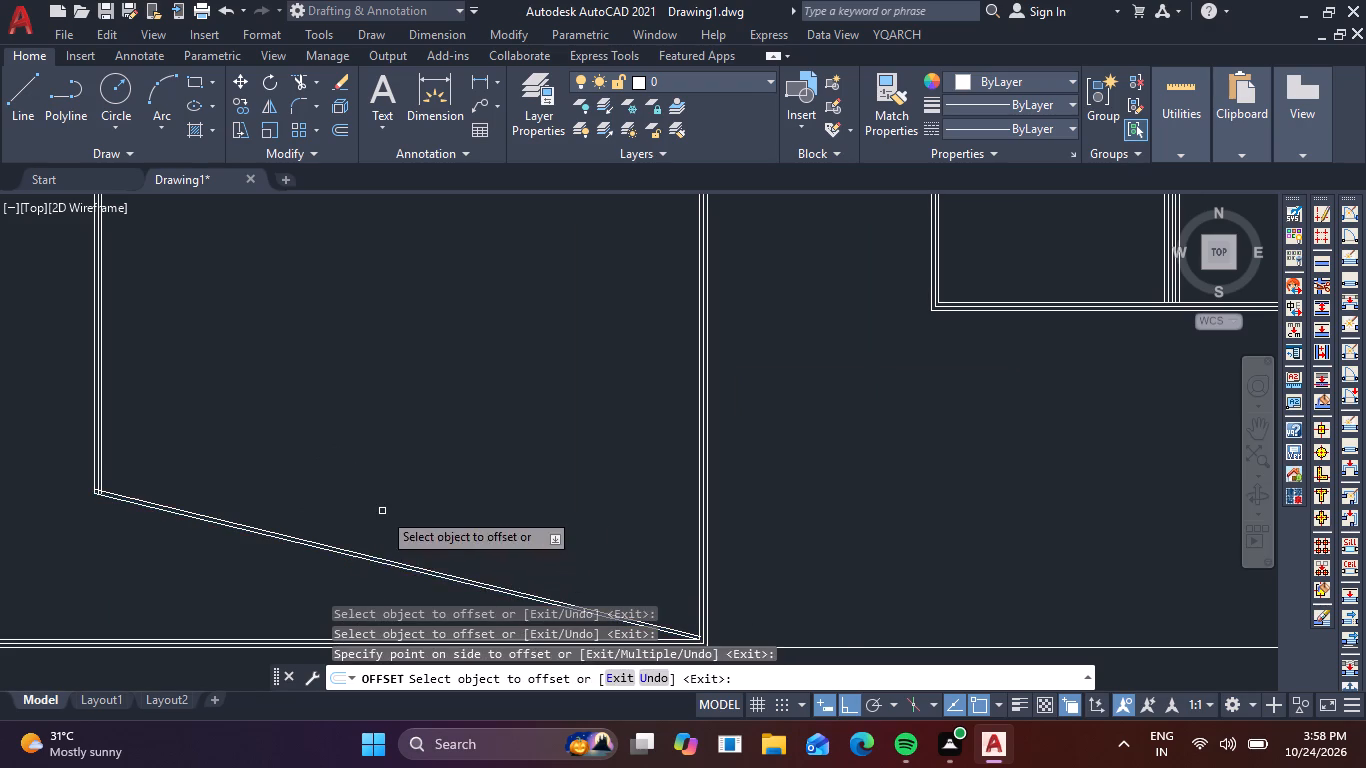
scroll(378, 557, up, 3)
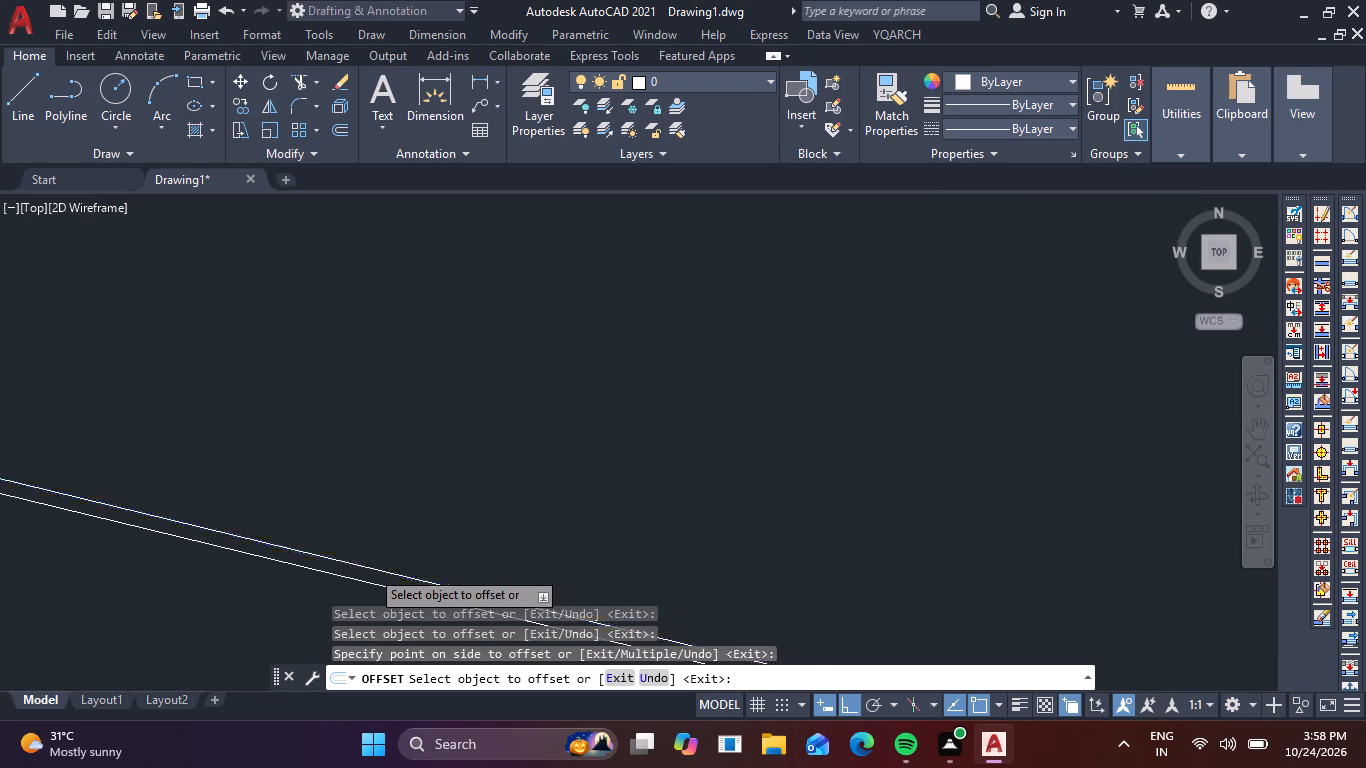
click(370, 569)
click(399, 519)
scroll(399, 519, down, 5)
scroll(485, 427, down, 3)
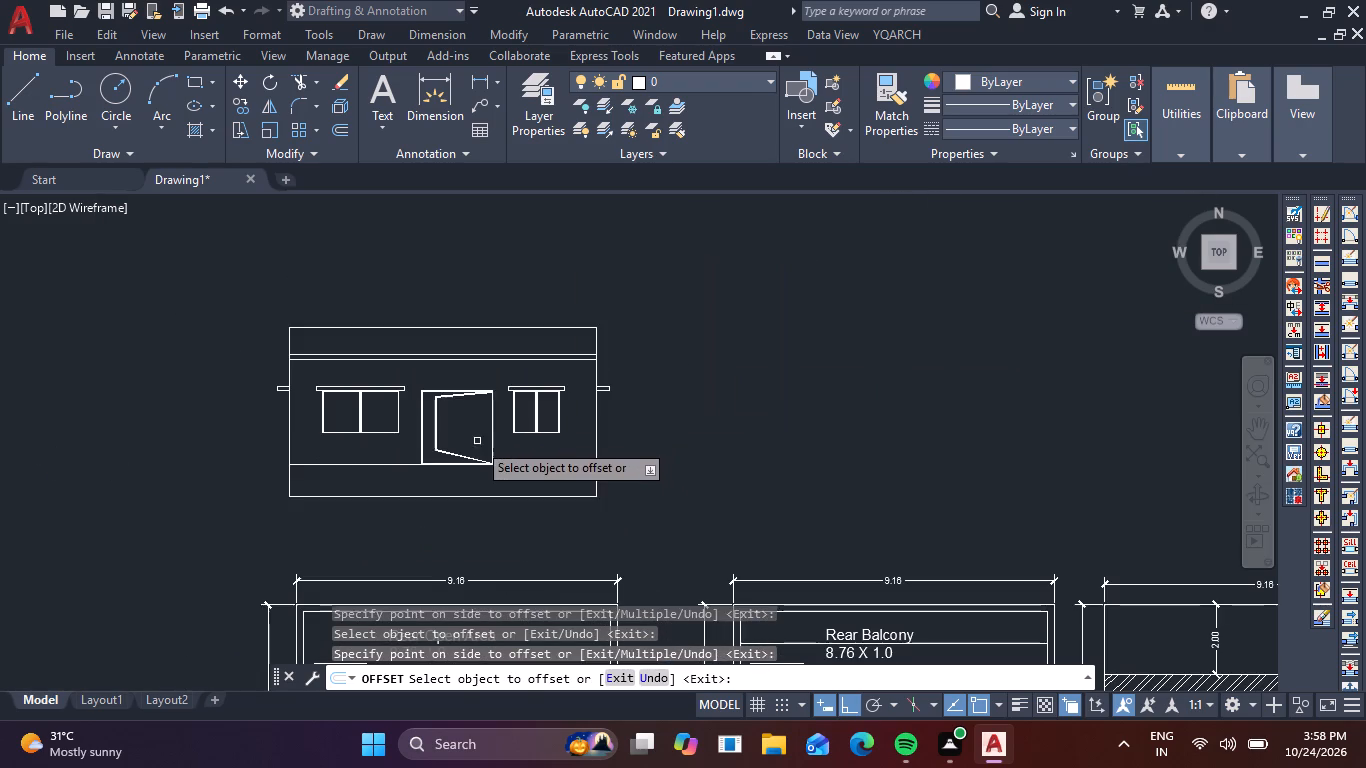
key(Escape)
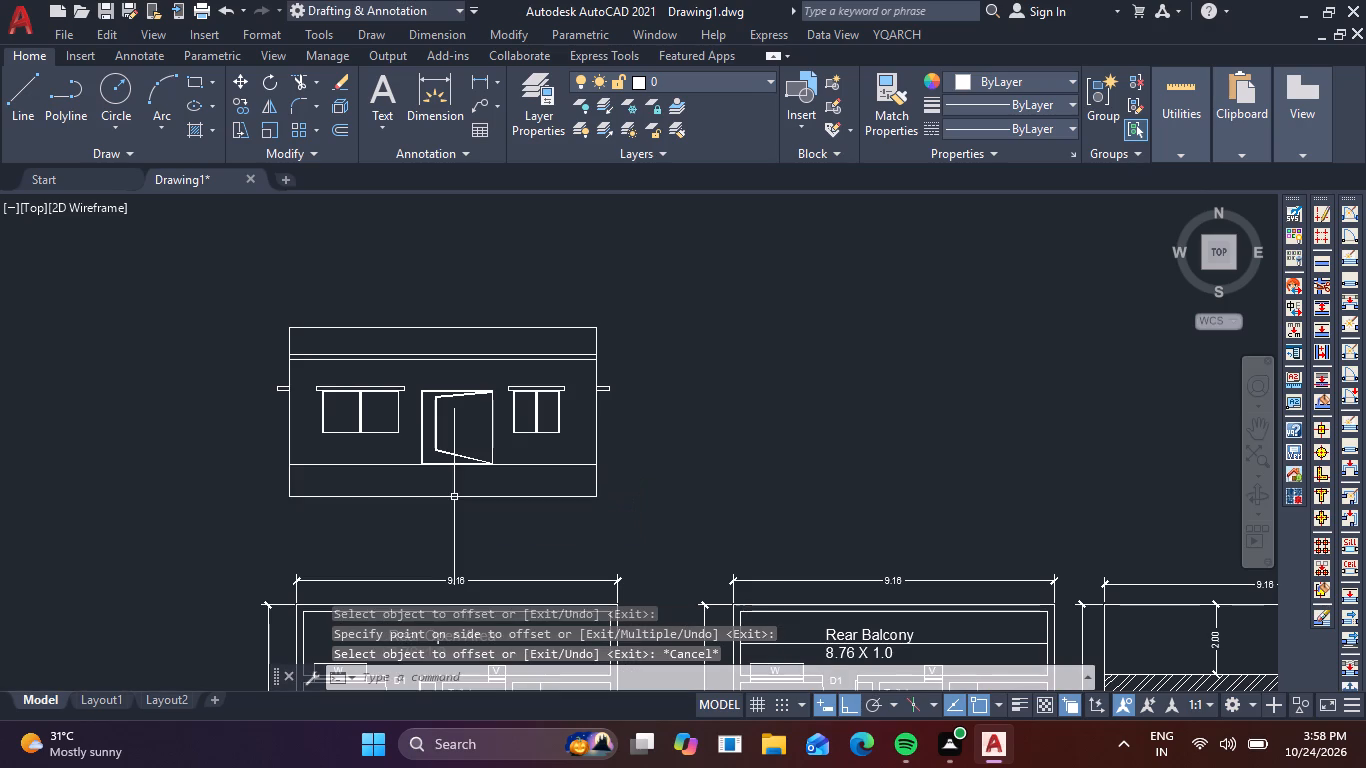
key(Escape)
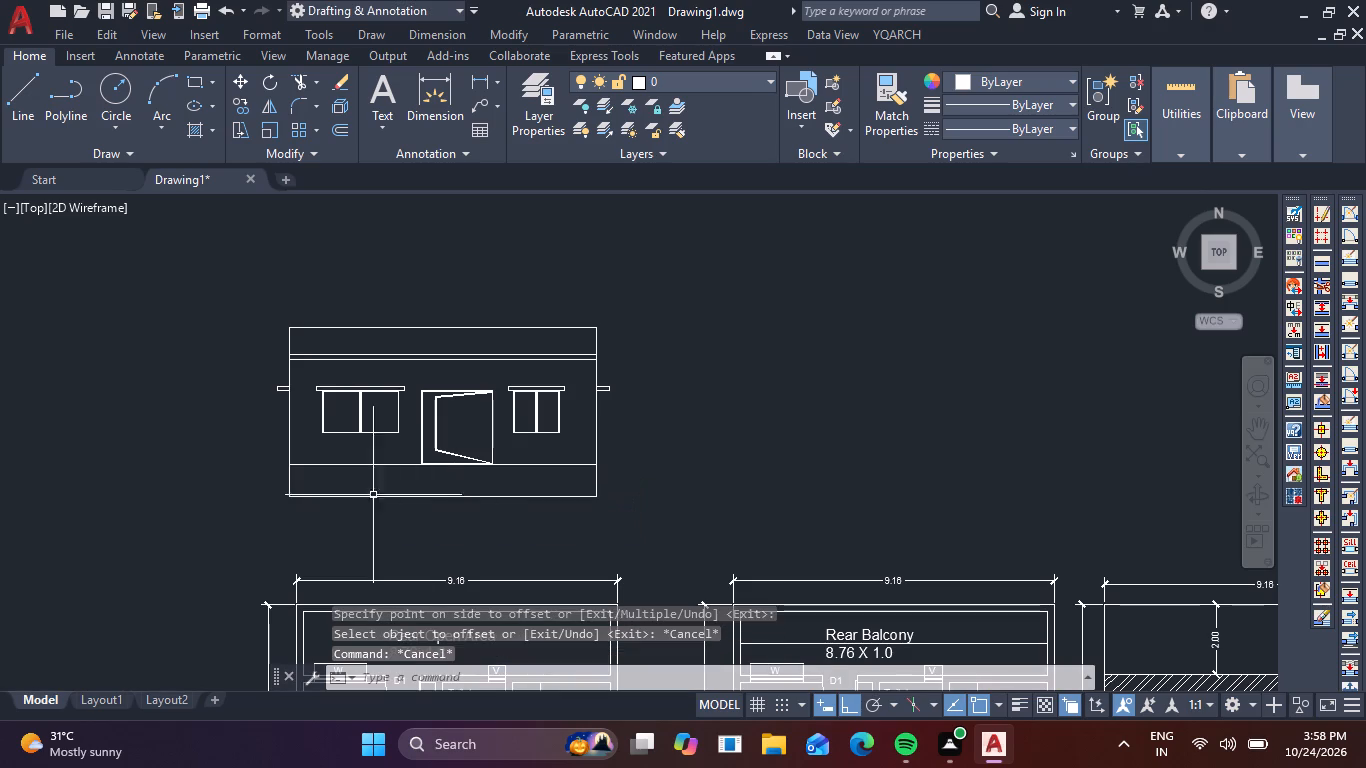
Delete the small sunshade rectangle projecting outside the elevation's left wall.
scroll(283, 425, up, 3)
drag(289, 344, 275, 335)
click(233, 281)
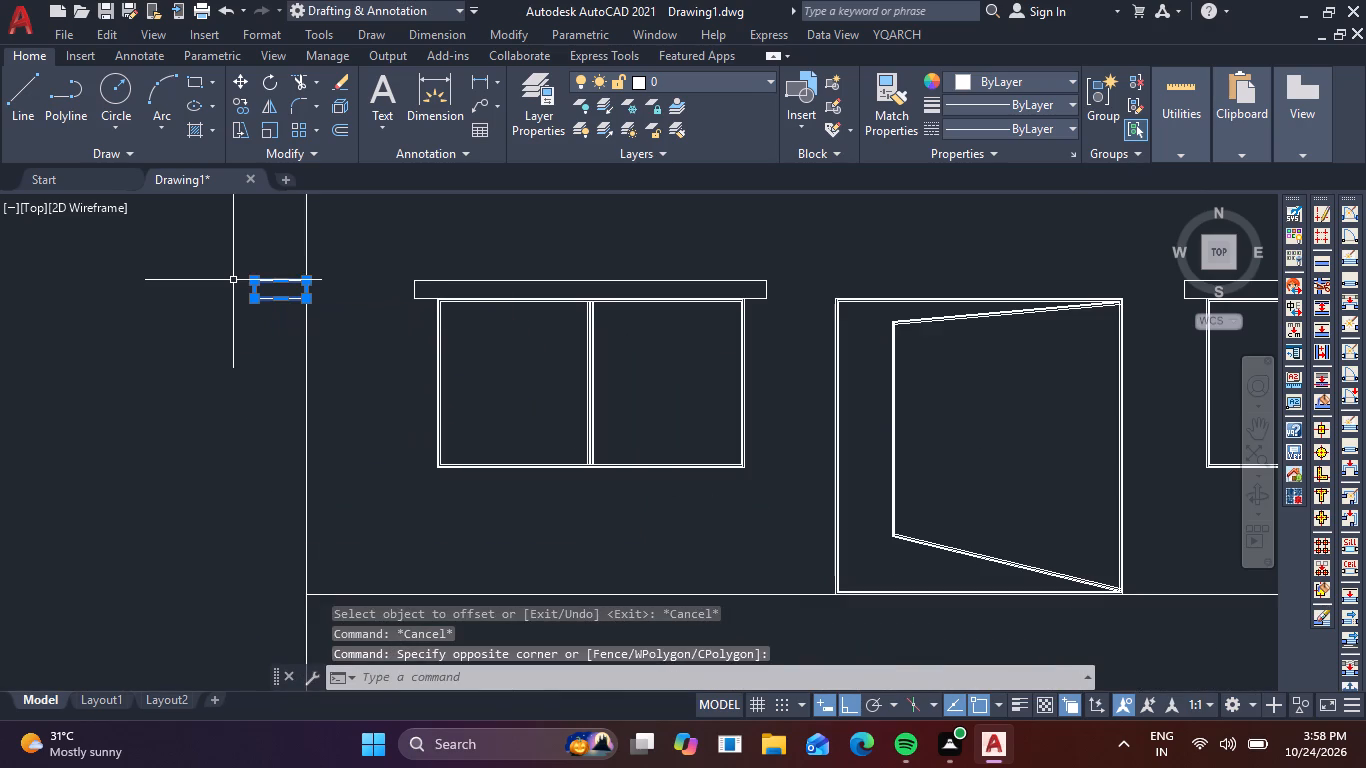
key(Delete)
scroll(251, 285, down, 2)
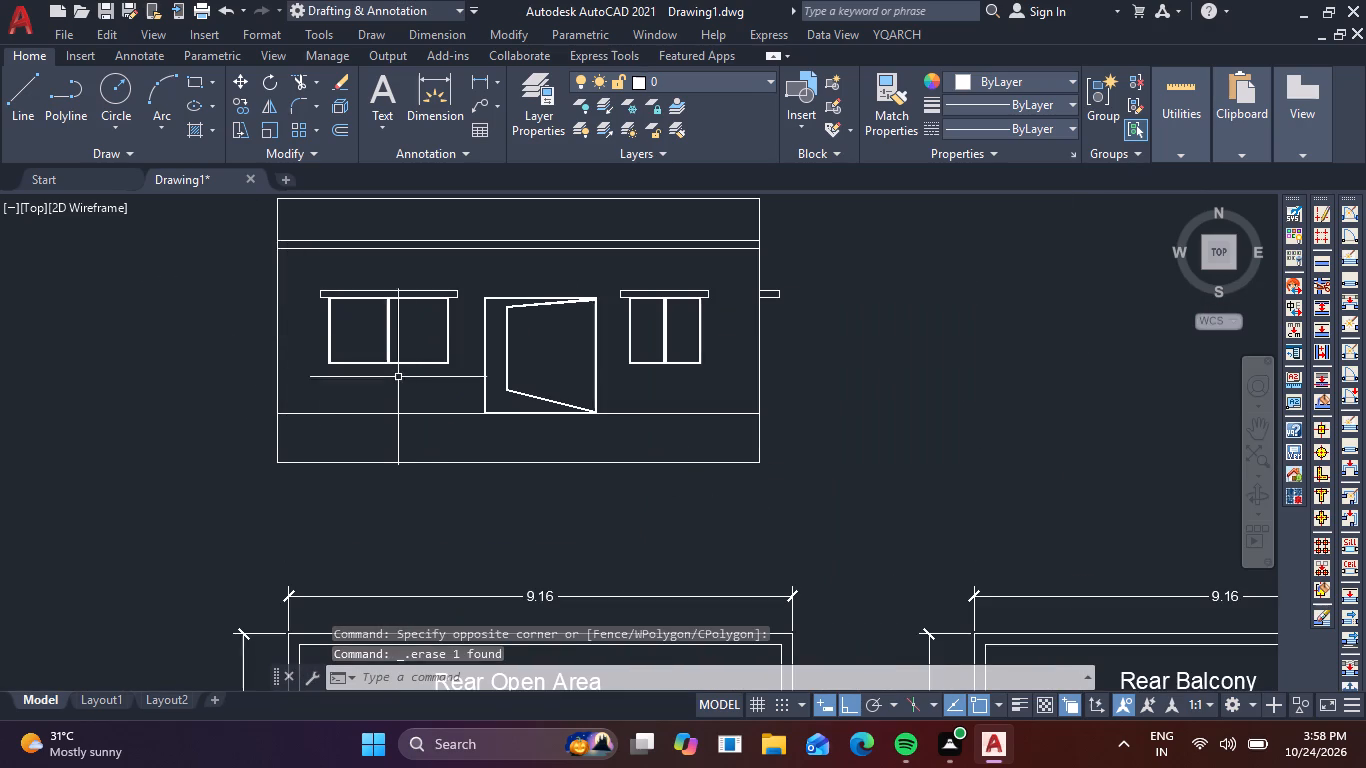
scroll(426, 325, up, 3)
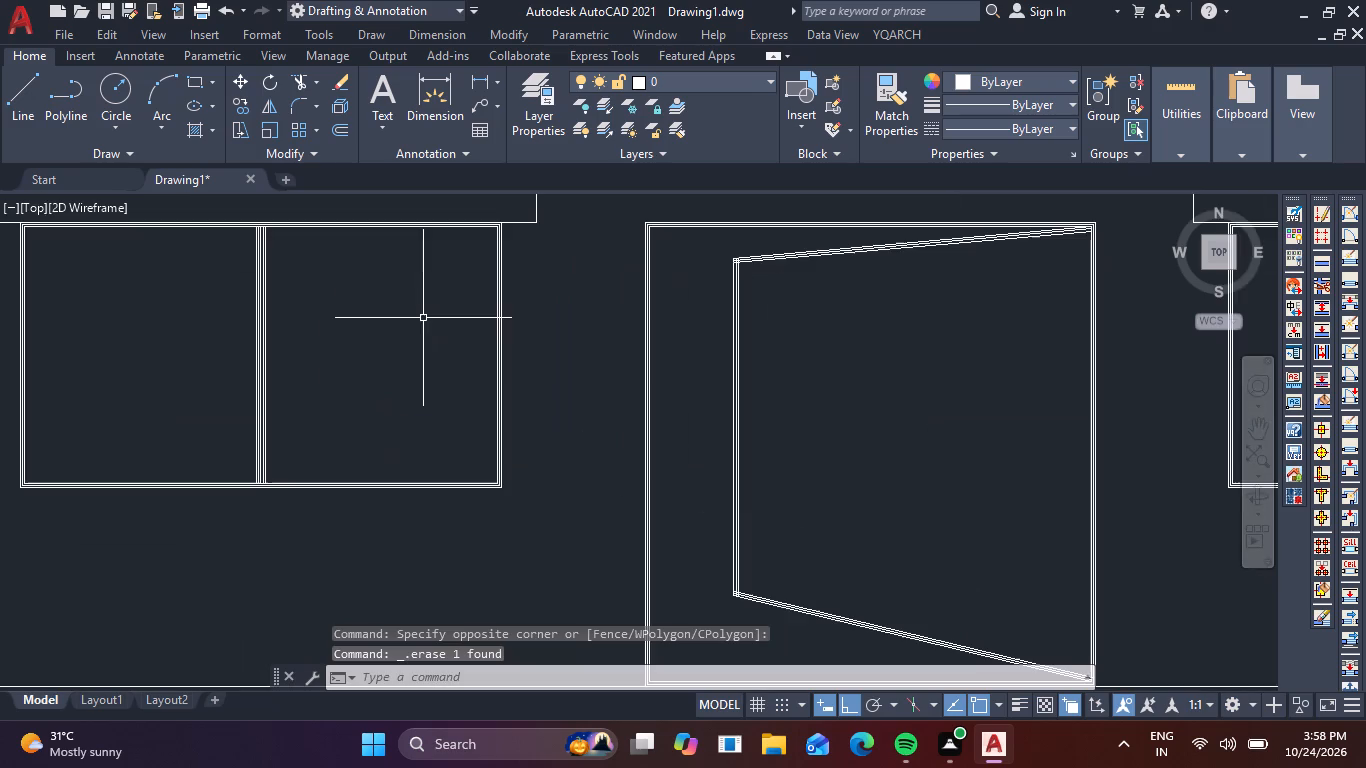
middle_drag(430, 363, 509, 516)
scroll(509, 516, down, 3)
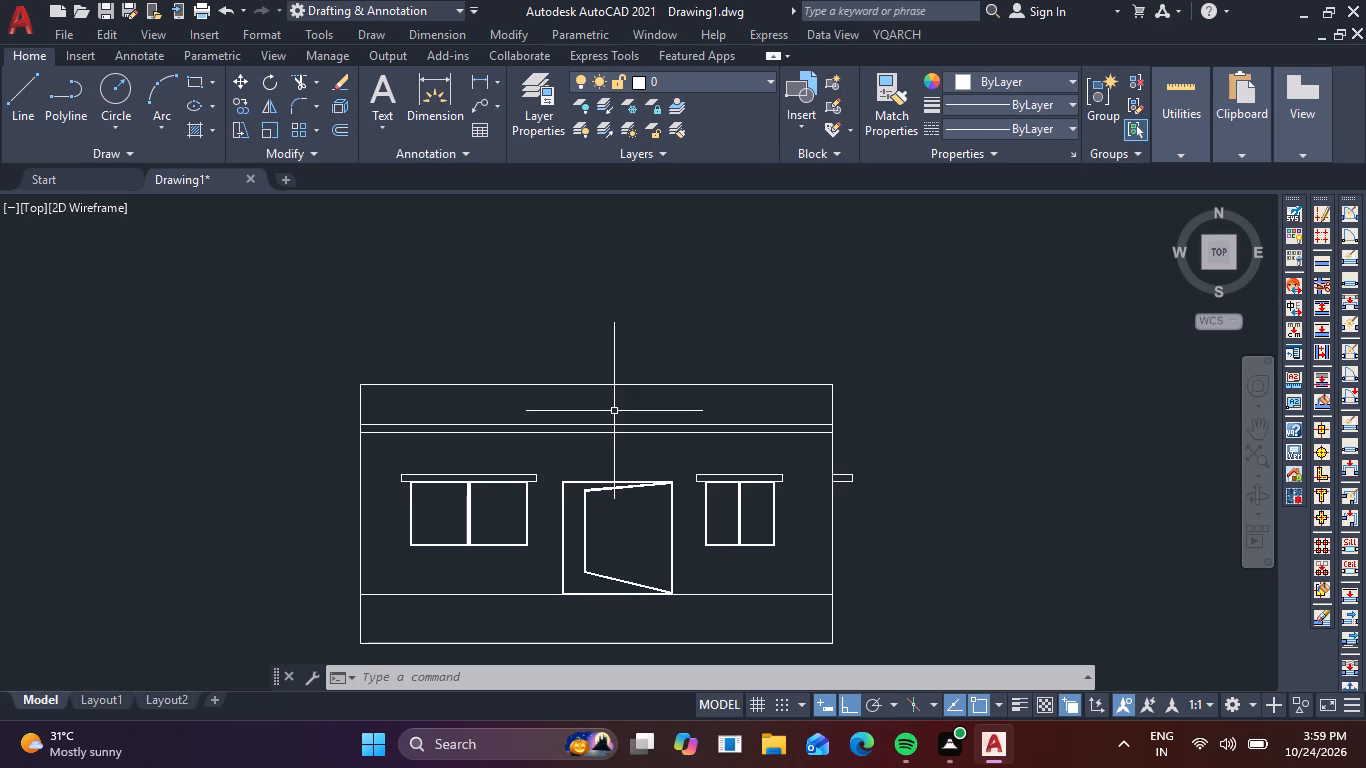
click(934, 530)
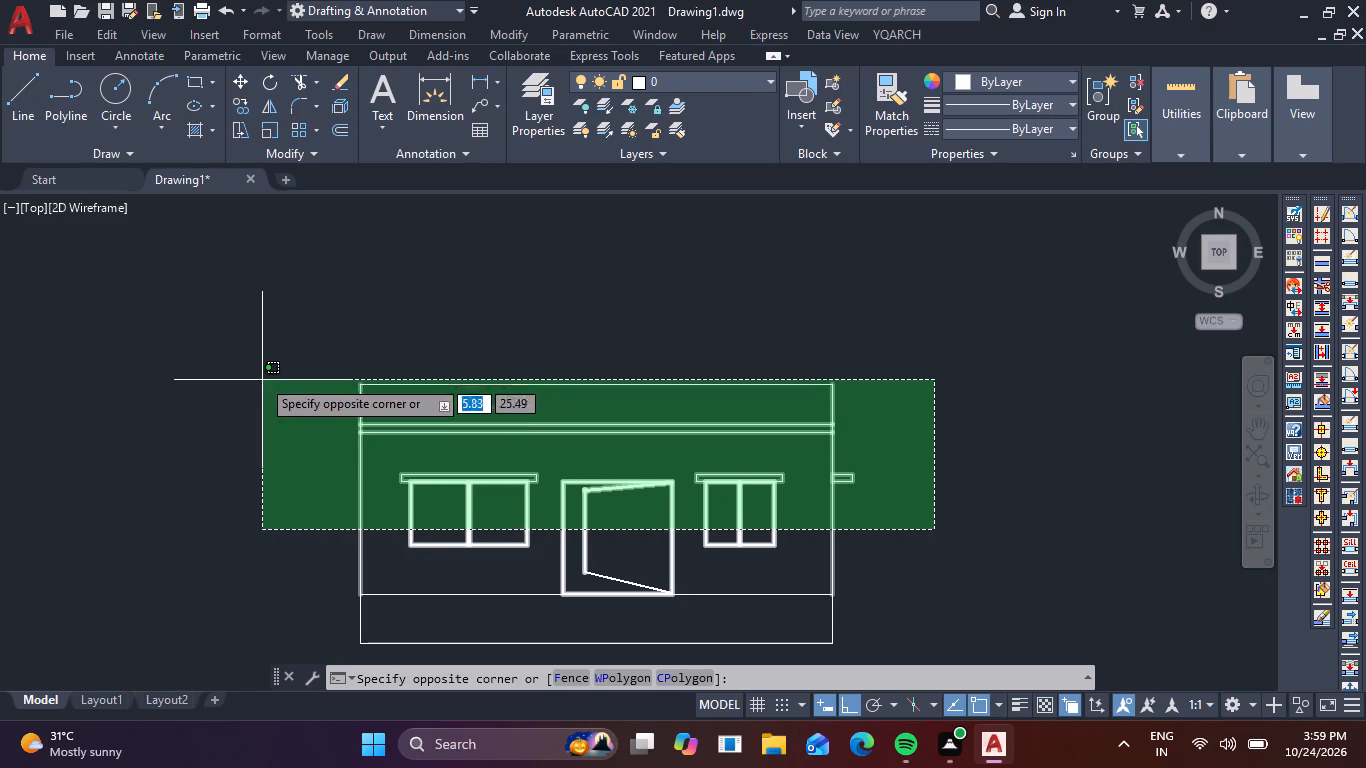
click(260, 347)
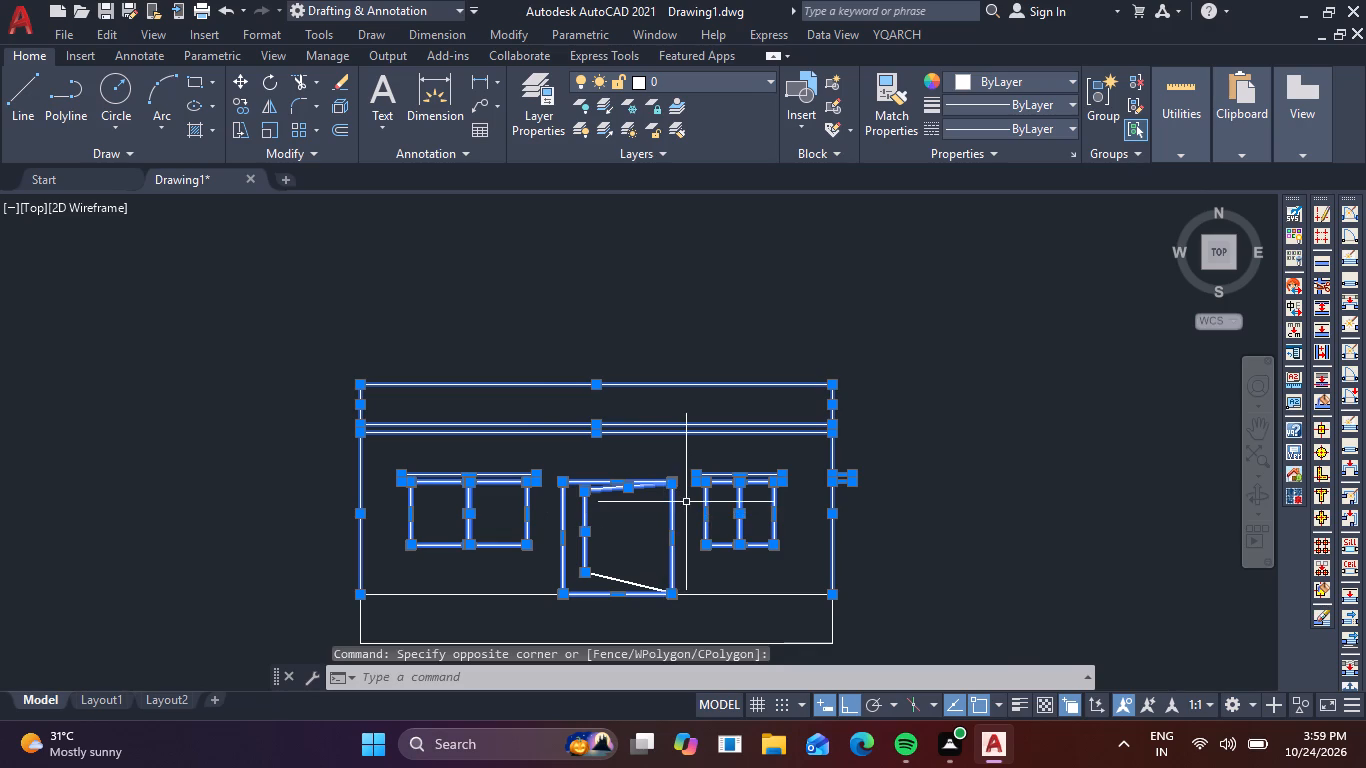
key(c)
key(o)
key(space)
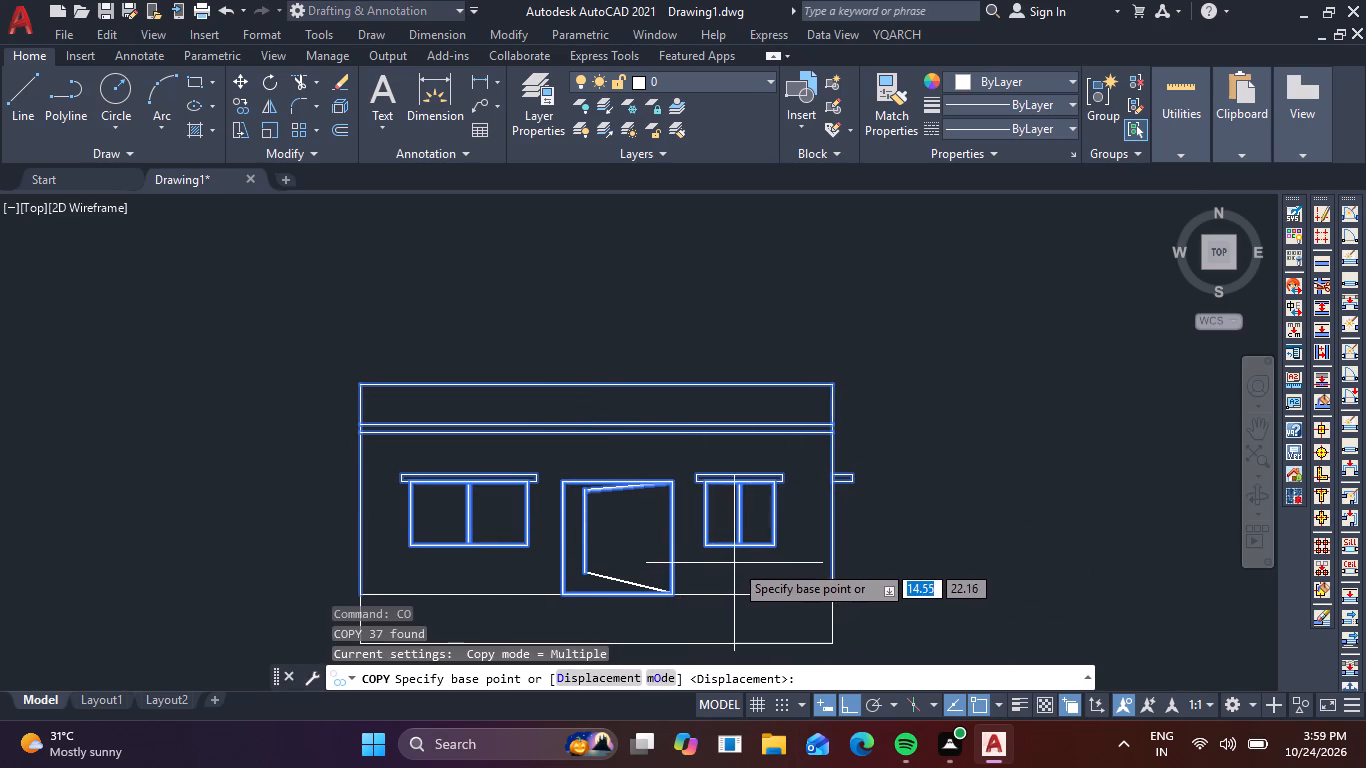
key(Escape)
Copy the storey's walls, windows, sunshades, parapet, slab lines and door, including one lower leaf line, straight up from plinth level onto the slab's upper line.
click(912, 565)
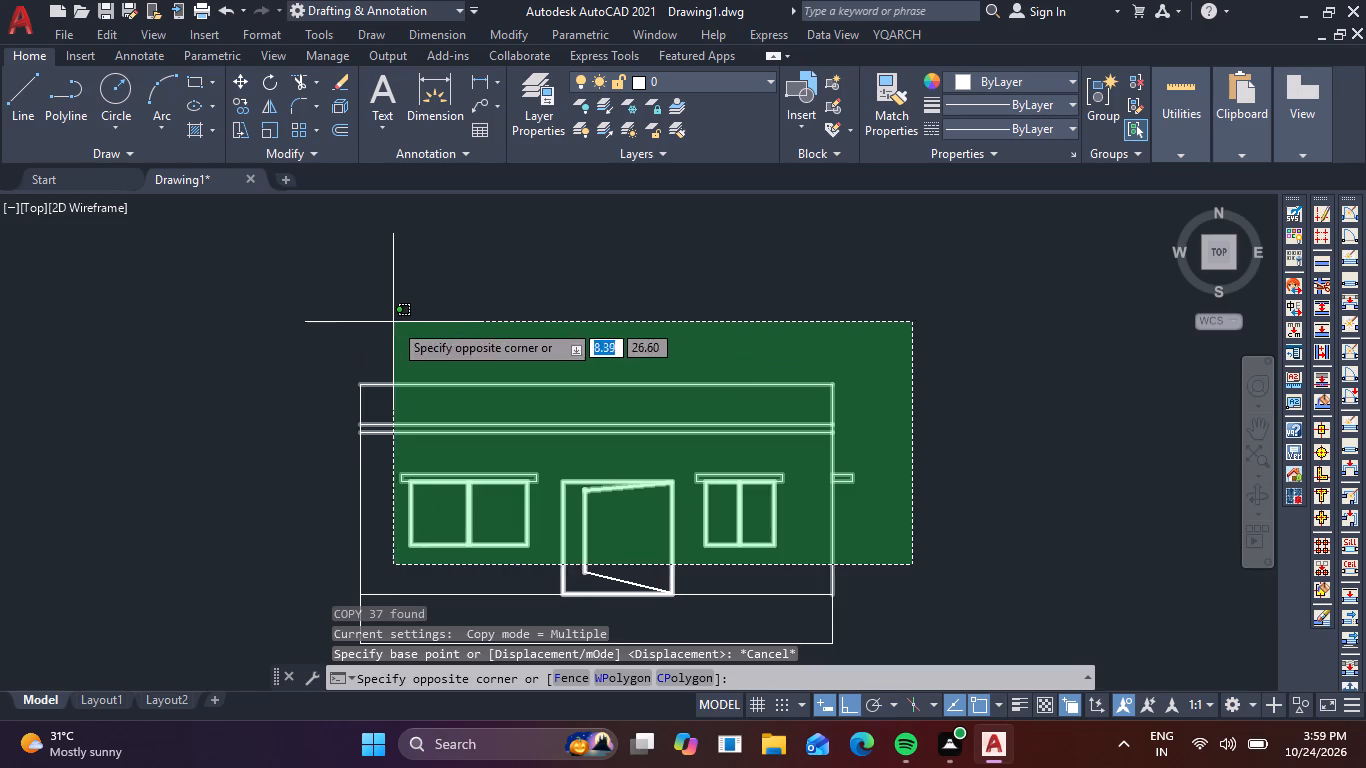
click(288, 299)
scroll(609, 567, up, 1)
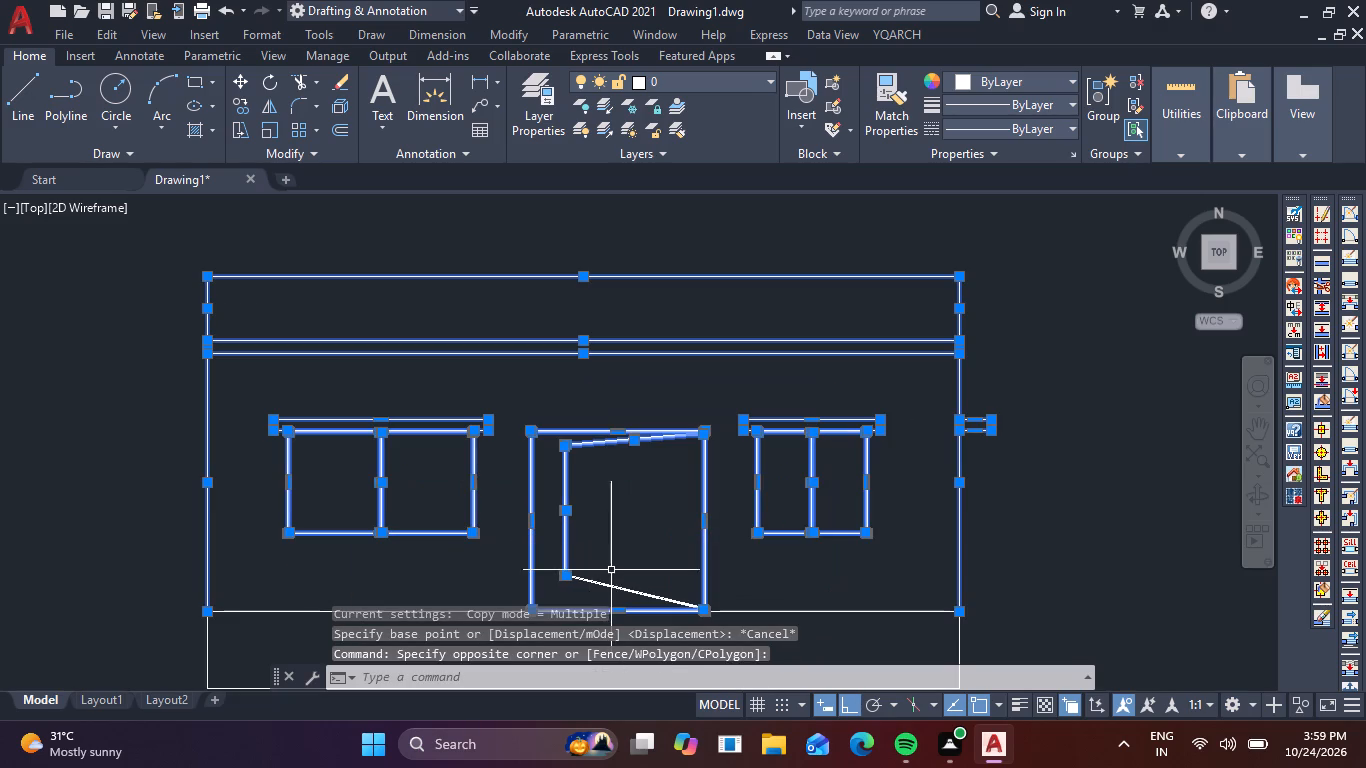
click(619, 589)
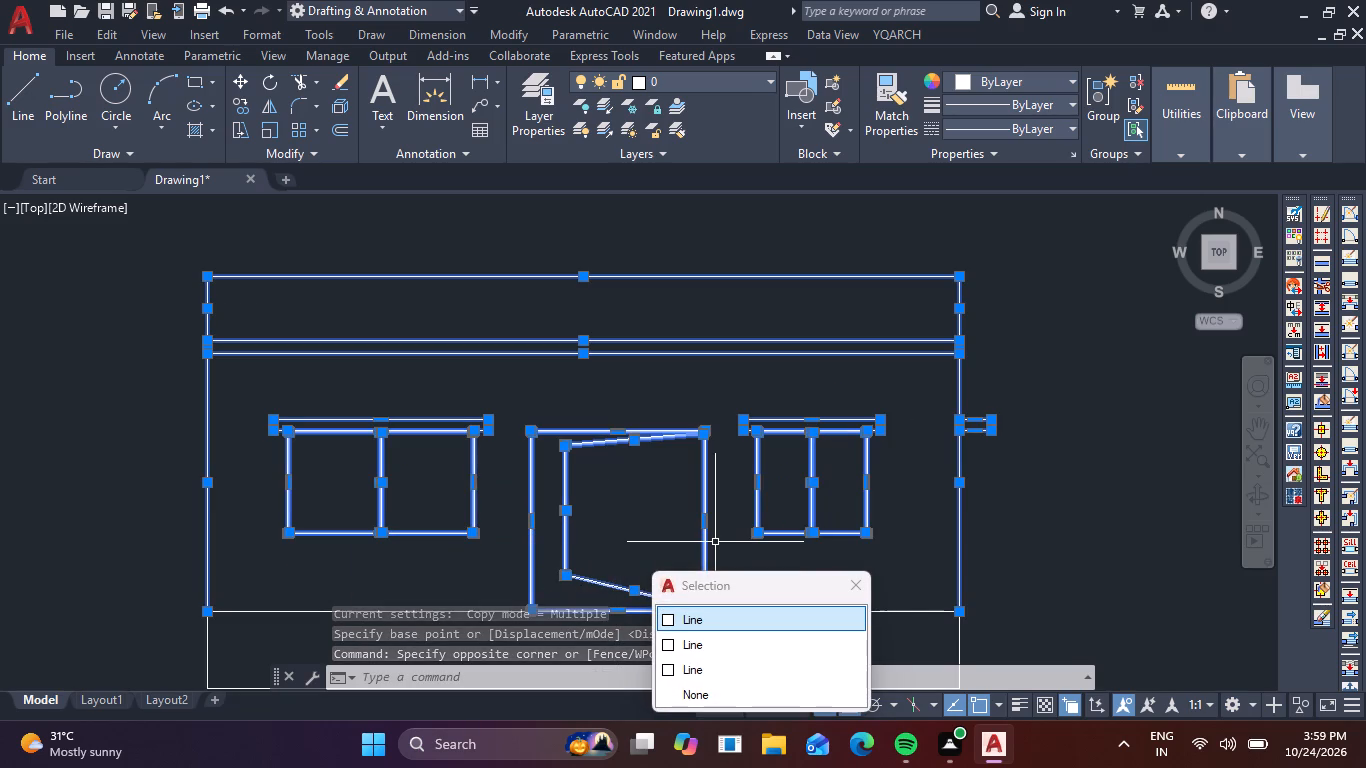
click(665, 623)
scroll(737, 532, down, 2)
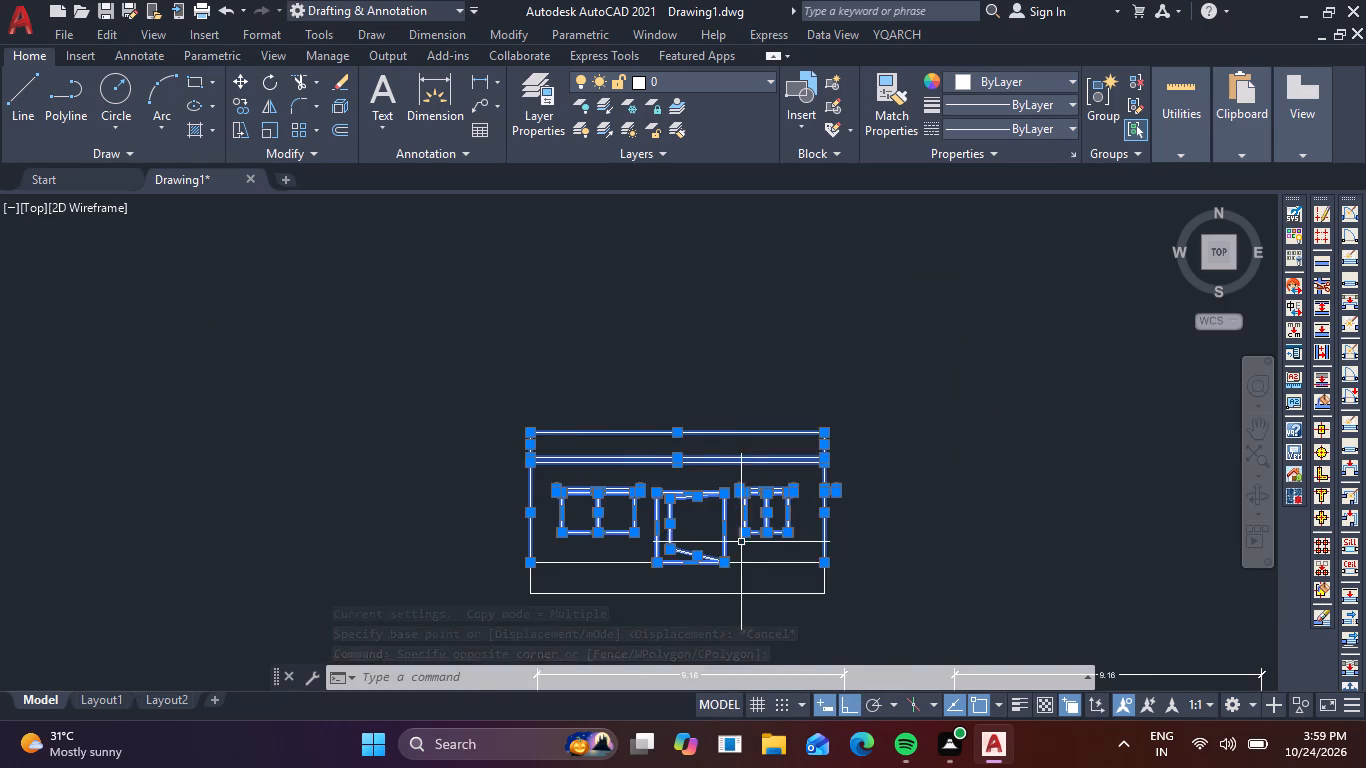
middle_drag(741, 542, 695, 473)
text(CO)
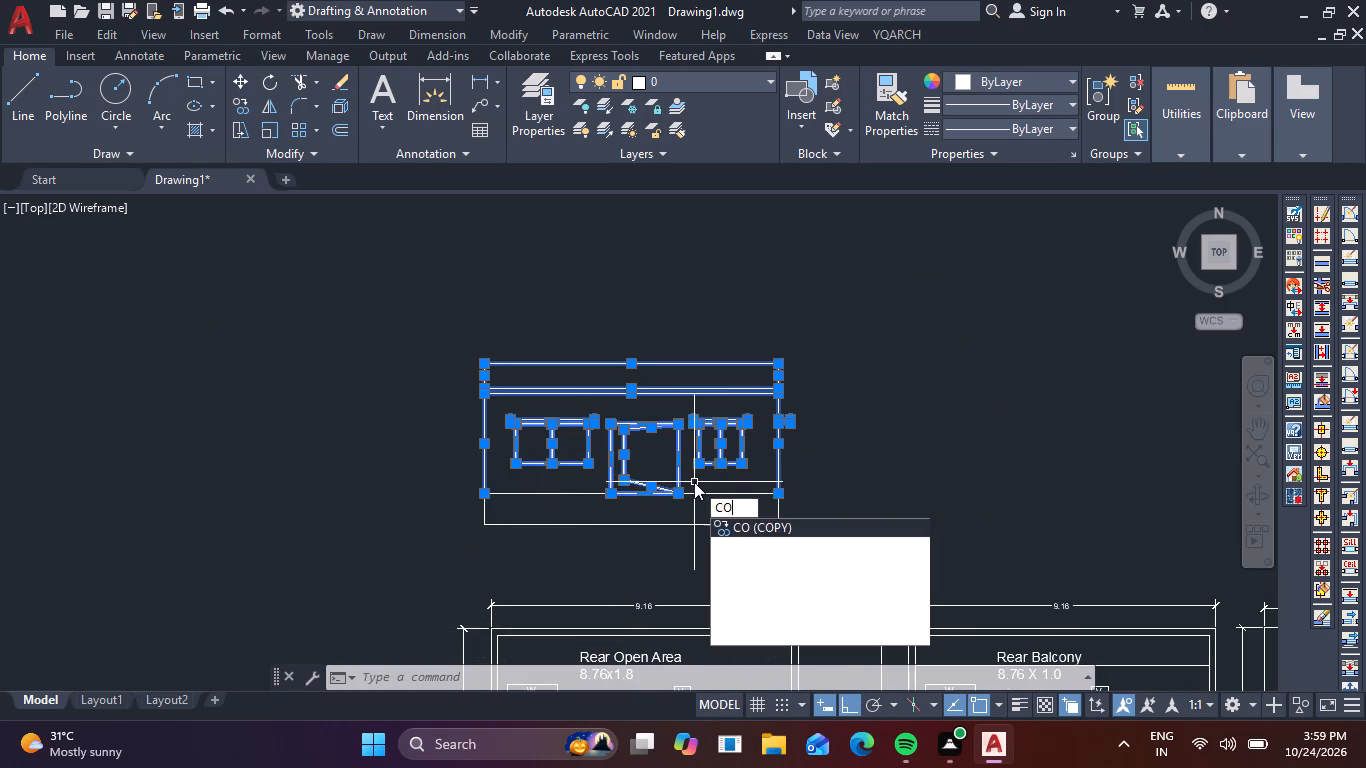
key(space)
scroll(772, 535, up, 2)
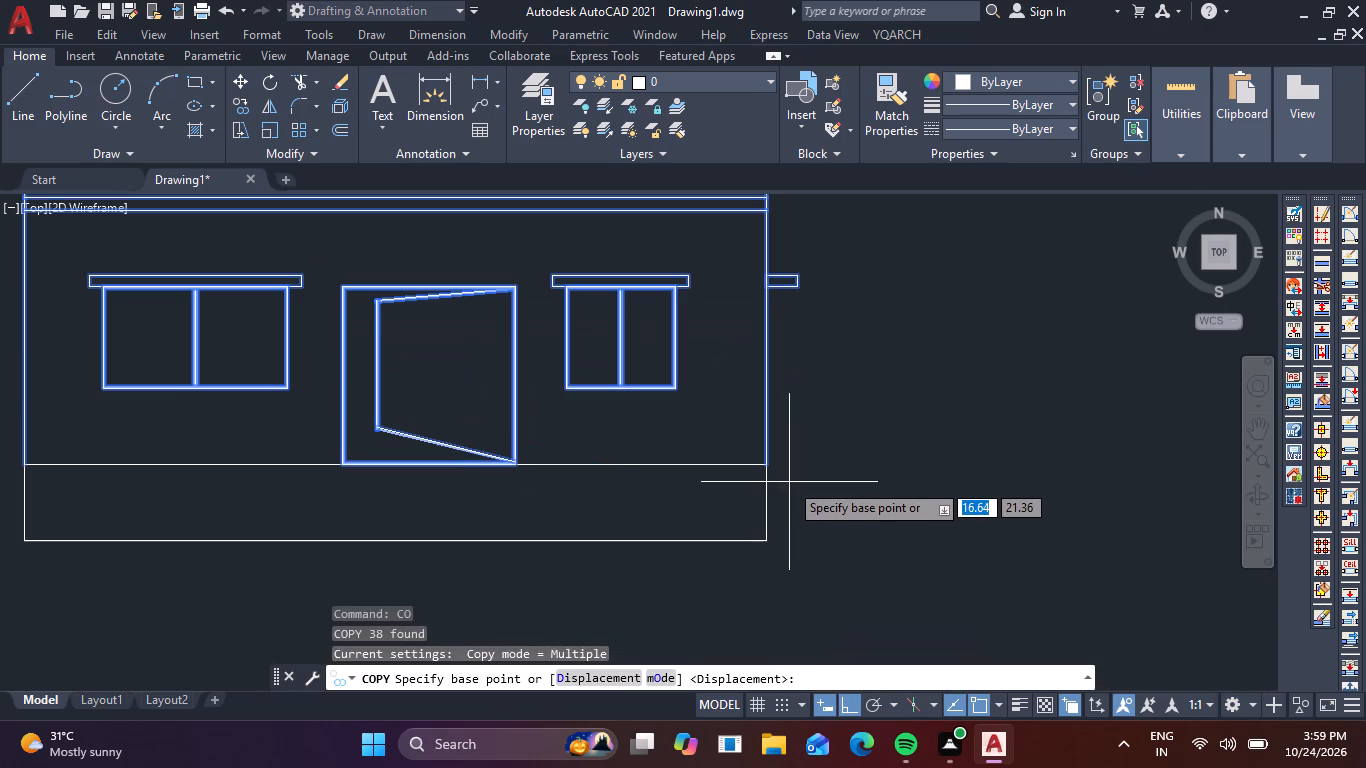
click(762, 465)
middle_drag(734, 343, 751, 384)
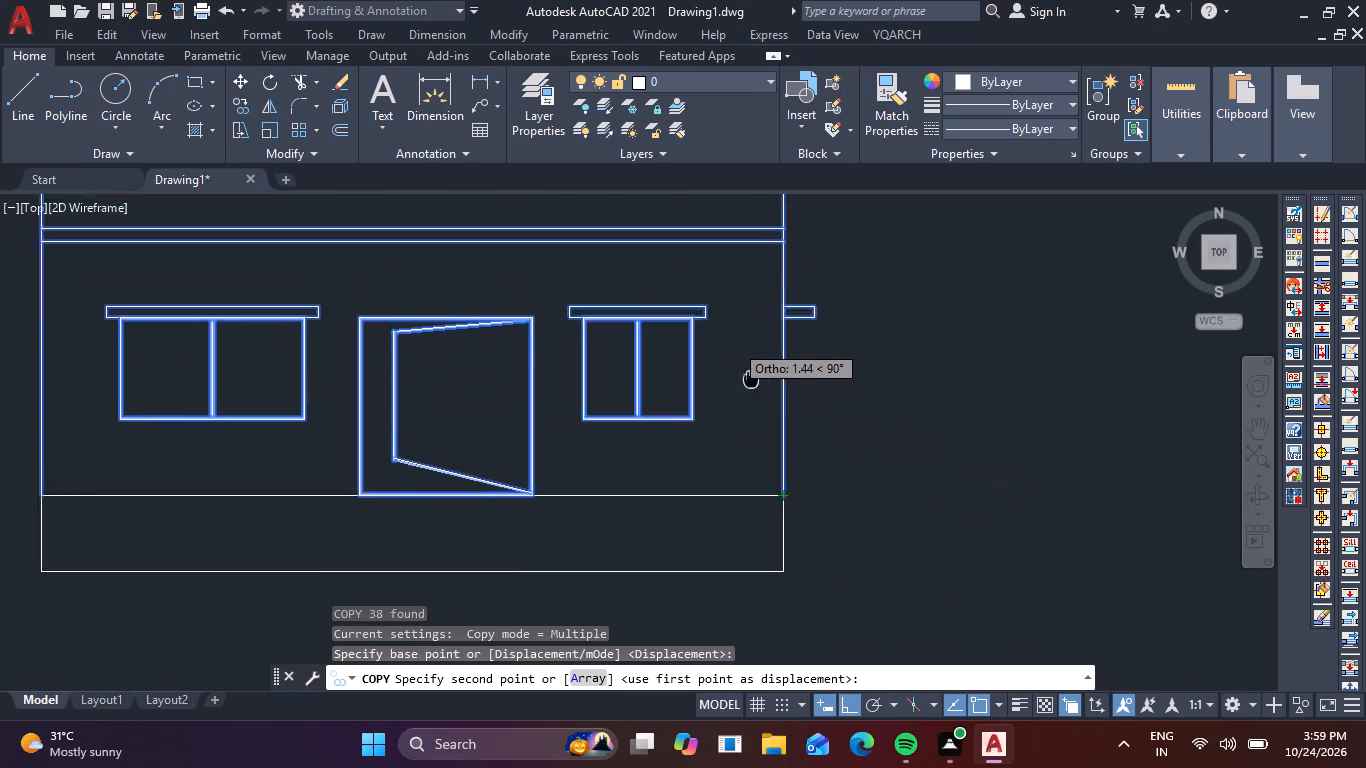
middle_drag(751, 384, 763, 559)
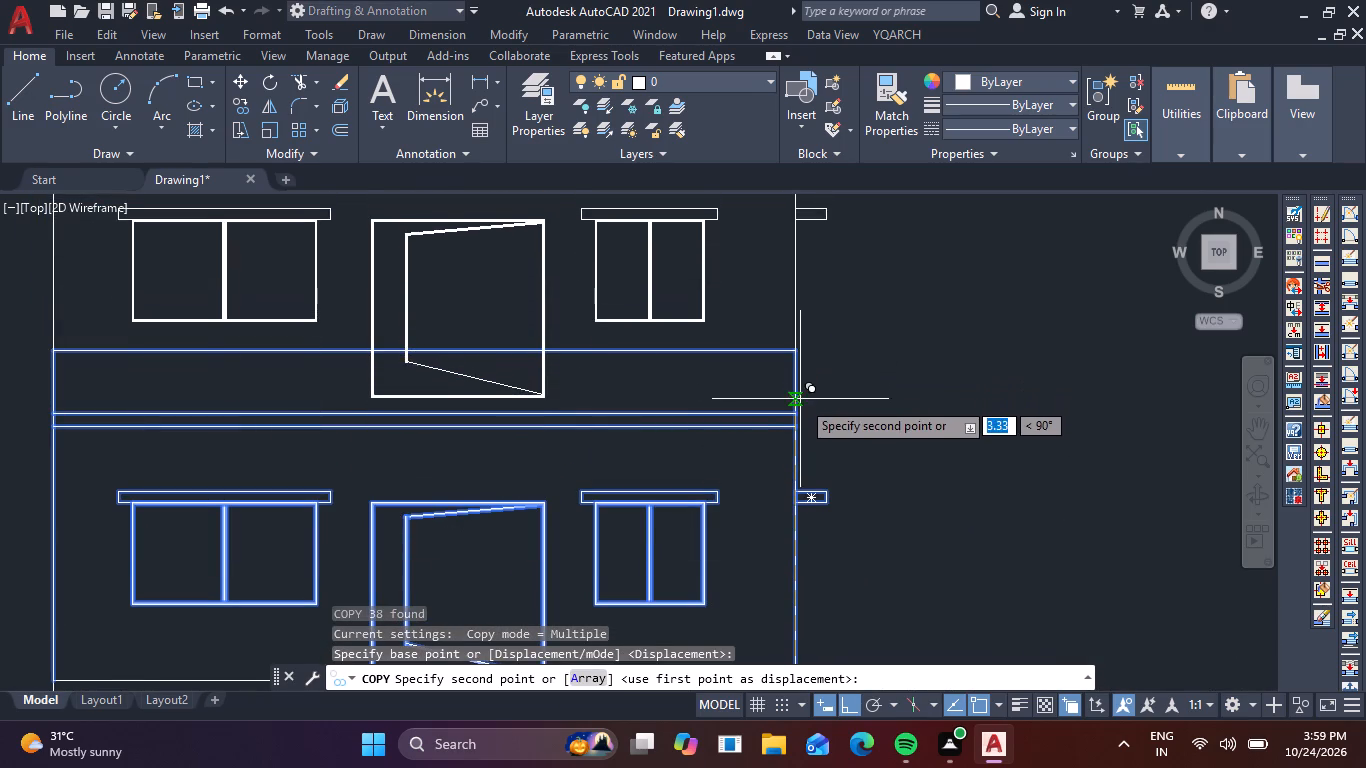
click(797, 411)
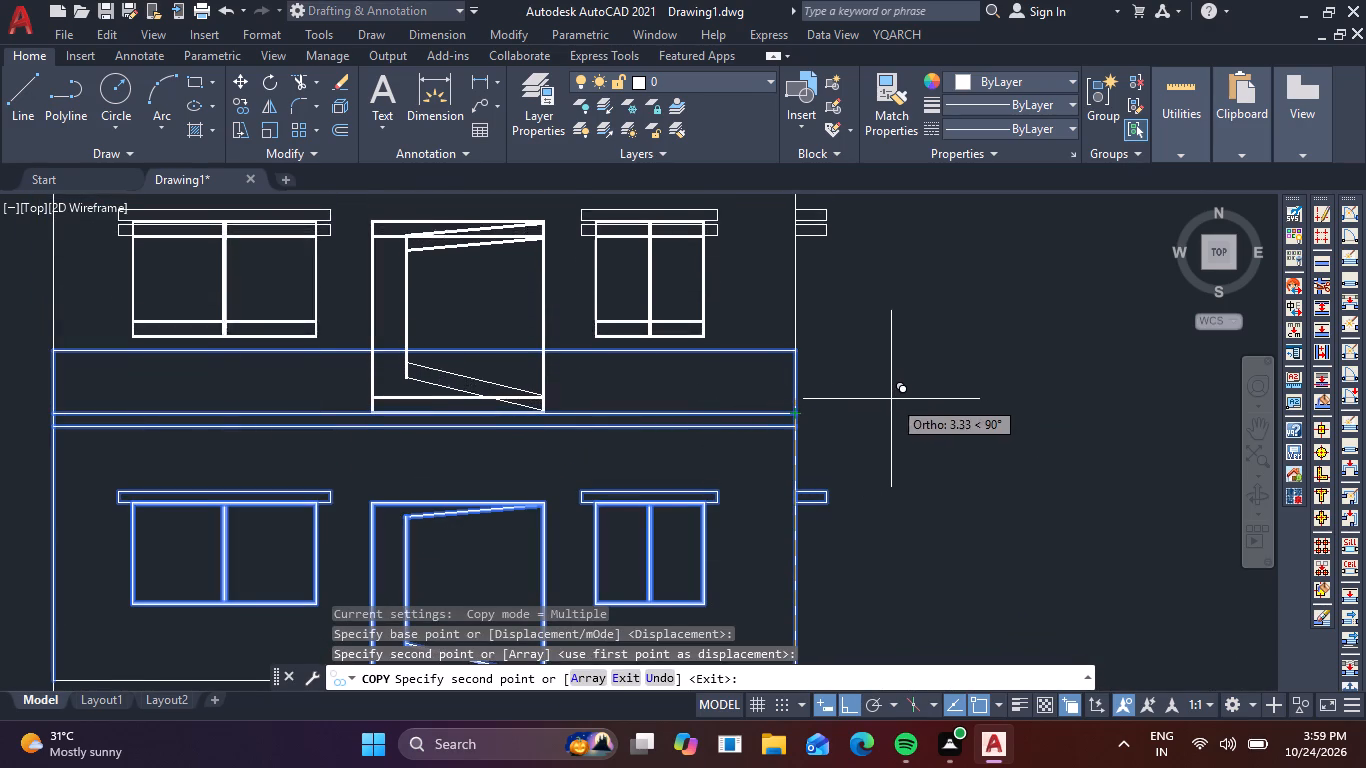
key(Escape)
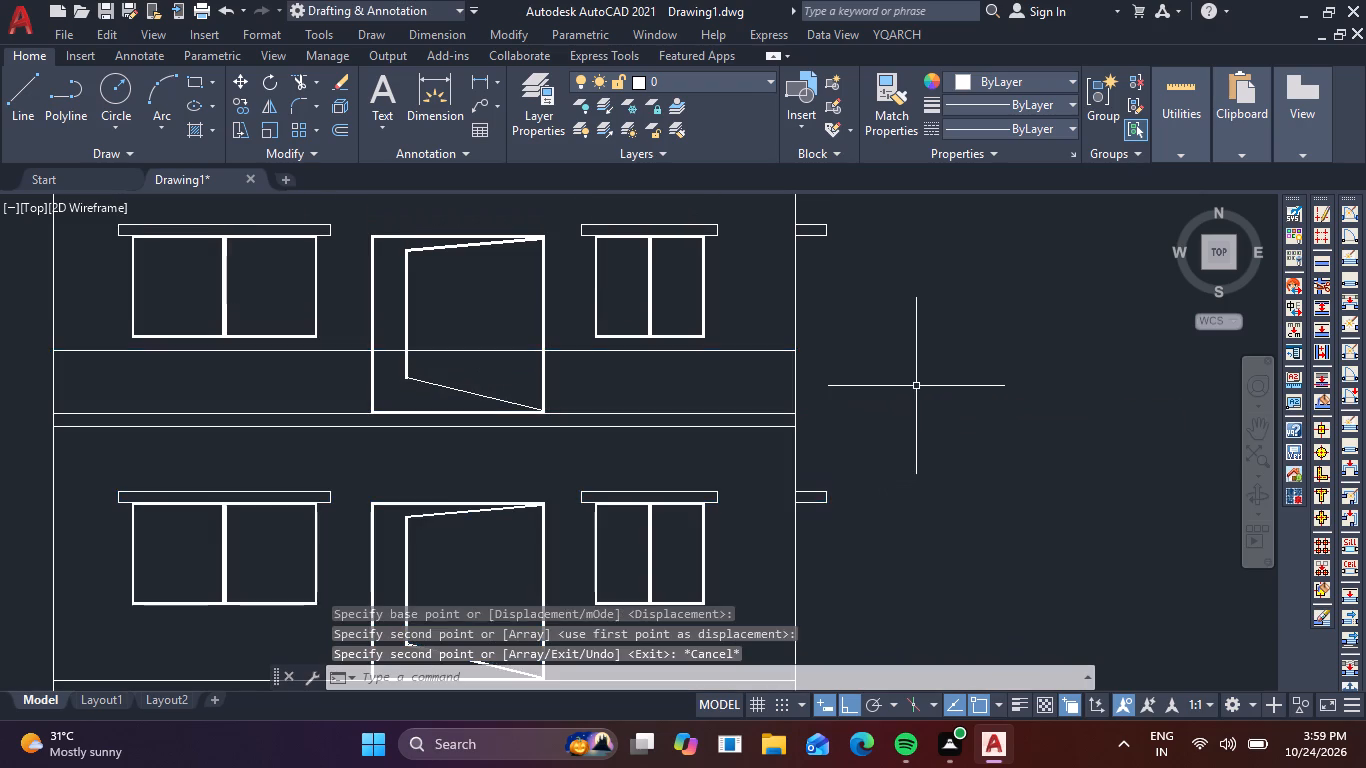
Trim the upper storey's door frame and leaf edges where they run below the horizontal parapet line.
scroll(916, 386, down, 2)
scroll(776, 413, up, 2)
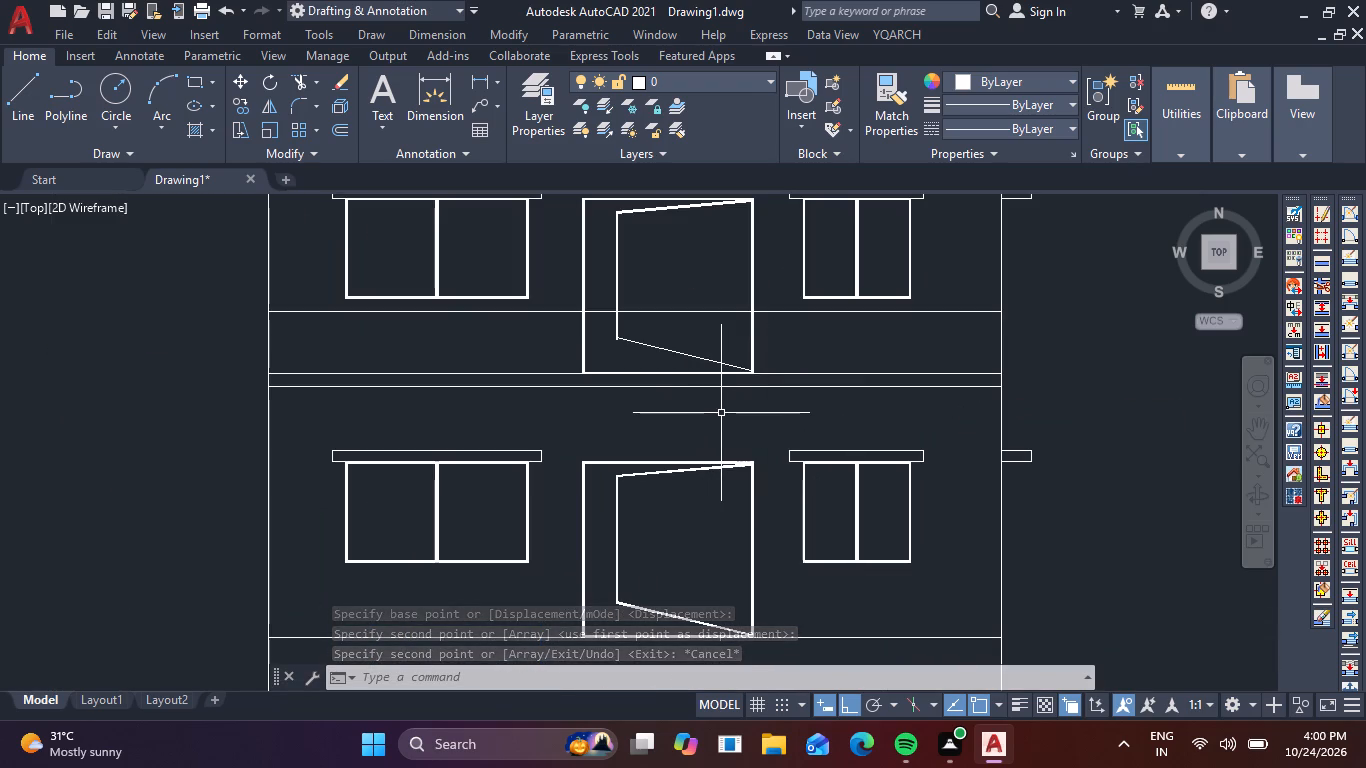
text(TR)
key(space)
click(803, 354)
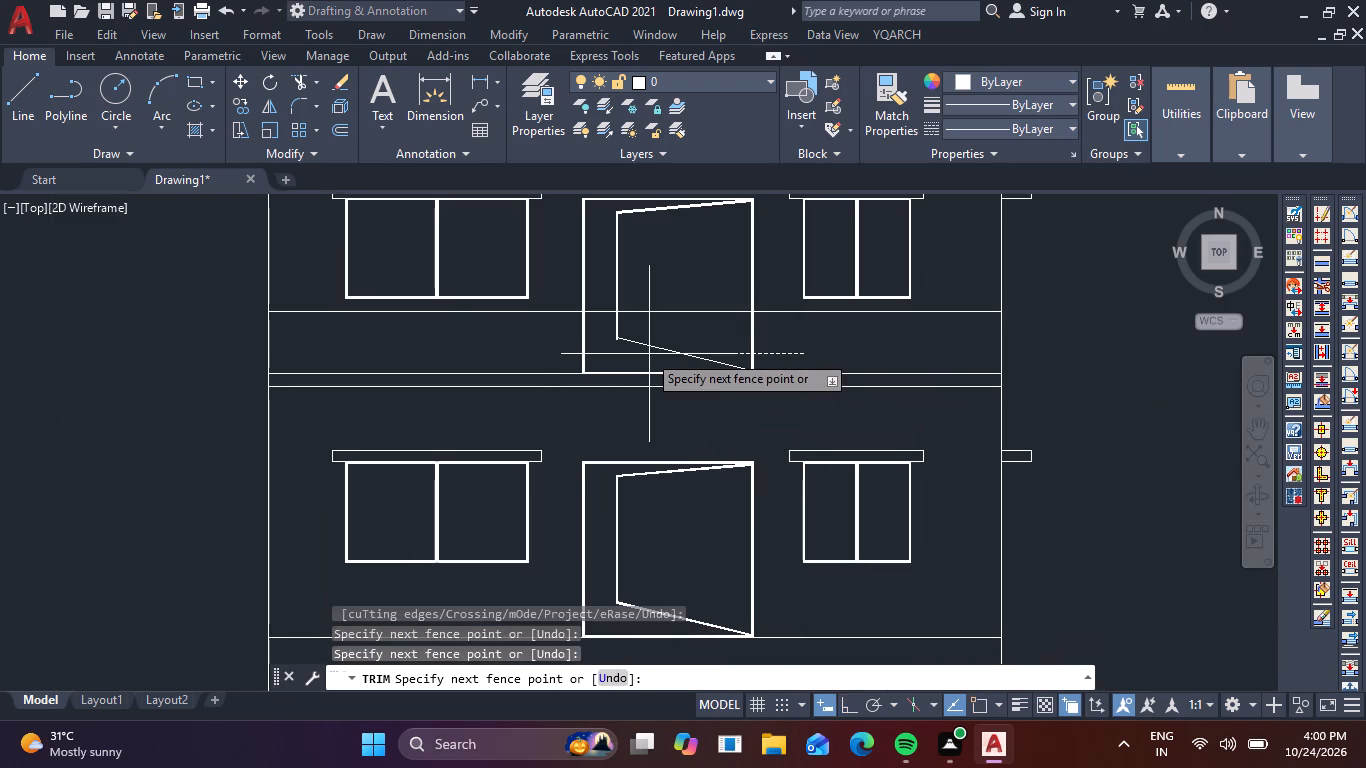
click(520, 341)
click(631, 334)
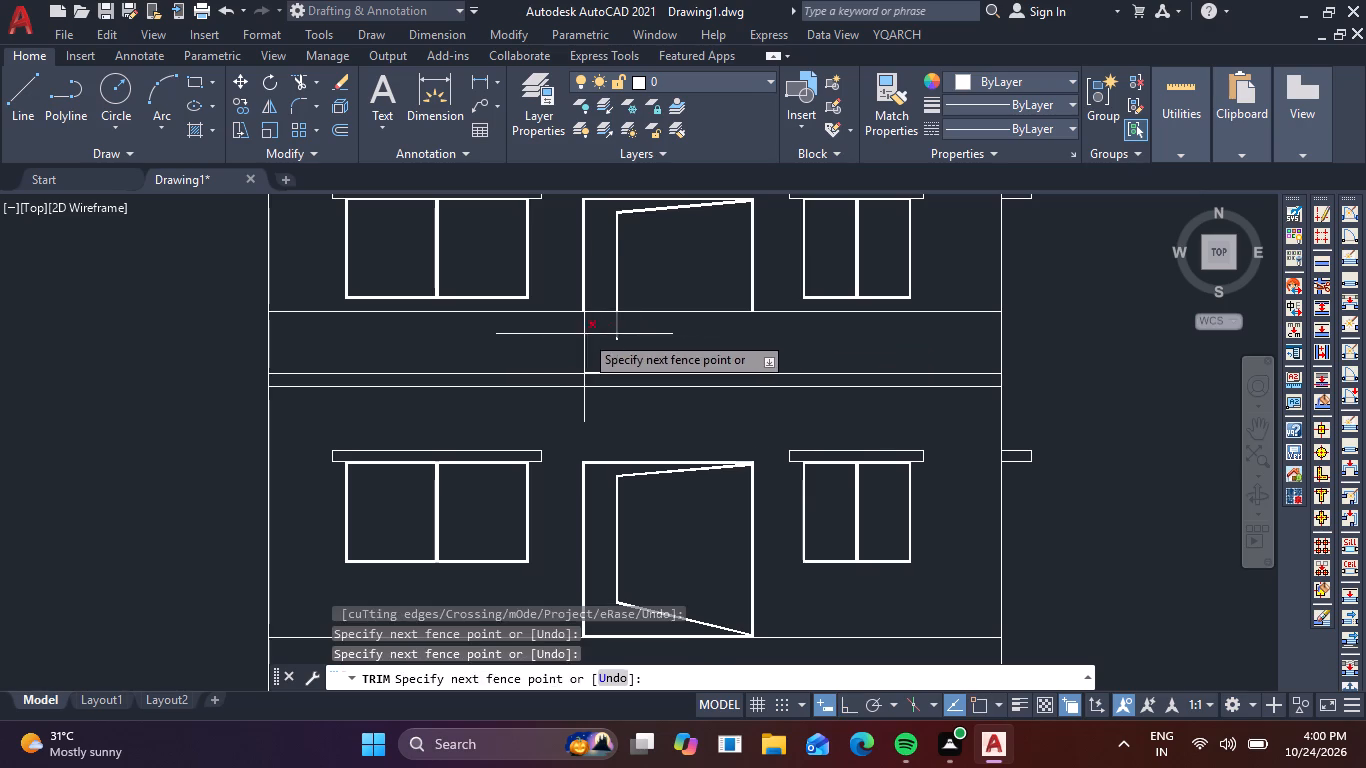
click(584, 334)
Trim away the upper door's leftover bottom frame lines at the slab and the stray fragments near its right corner.
scroll(668, 385, up, 6)
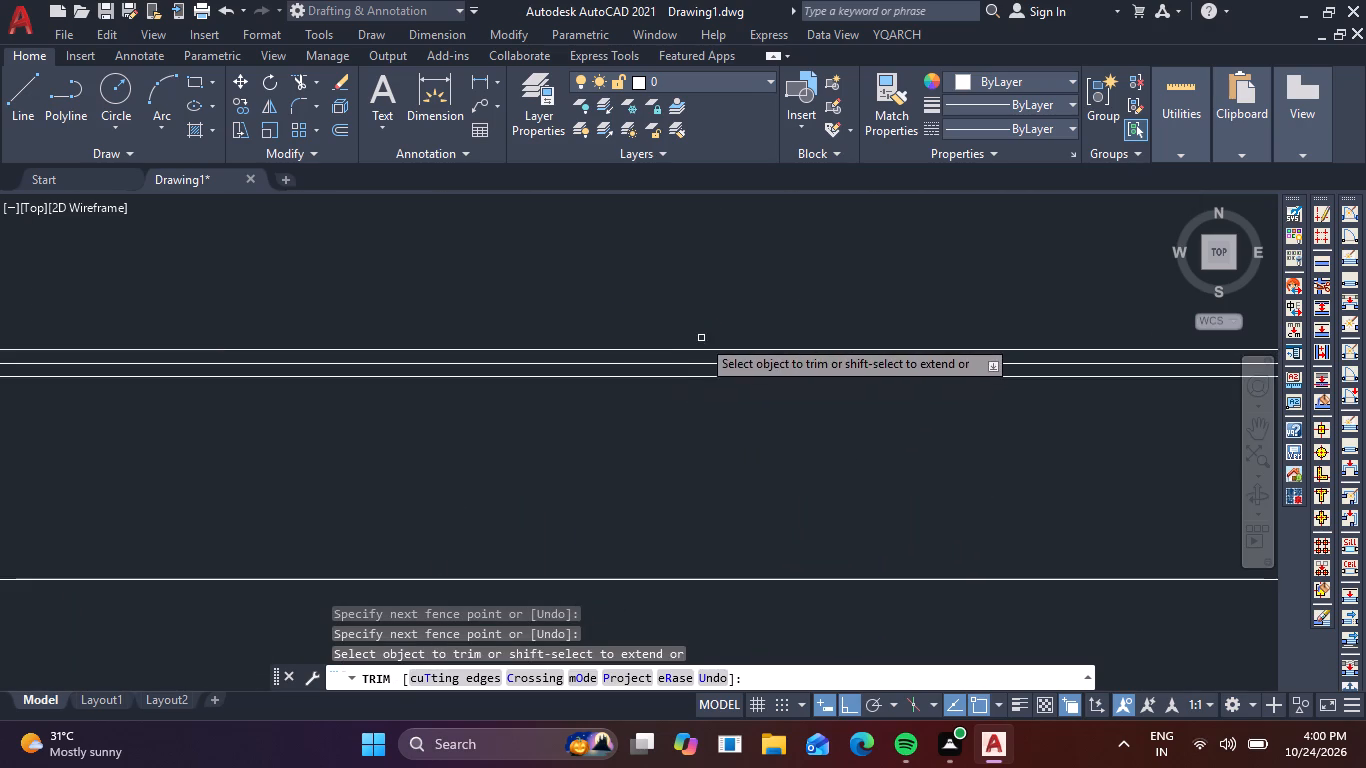
click(720, 370)
click(722, 338)
scroll(722, 338, down, 3)
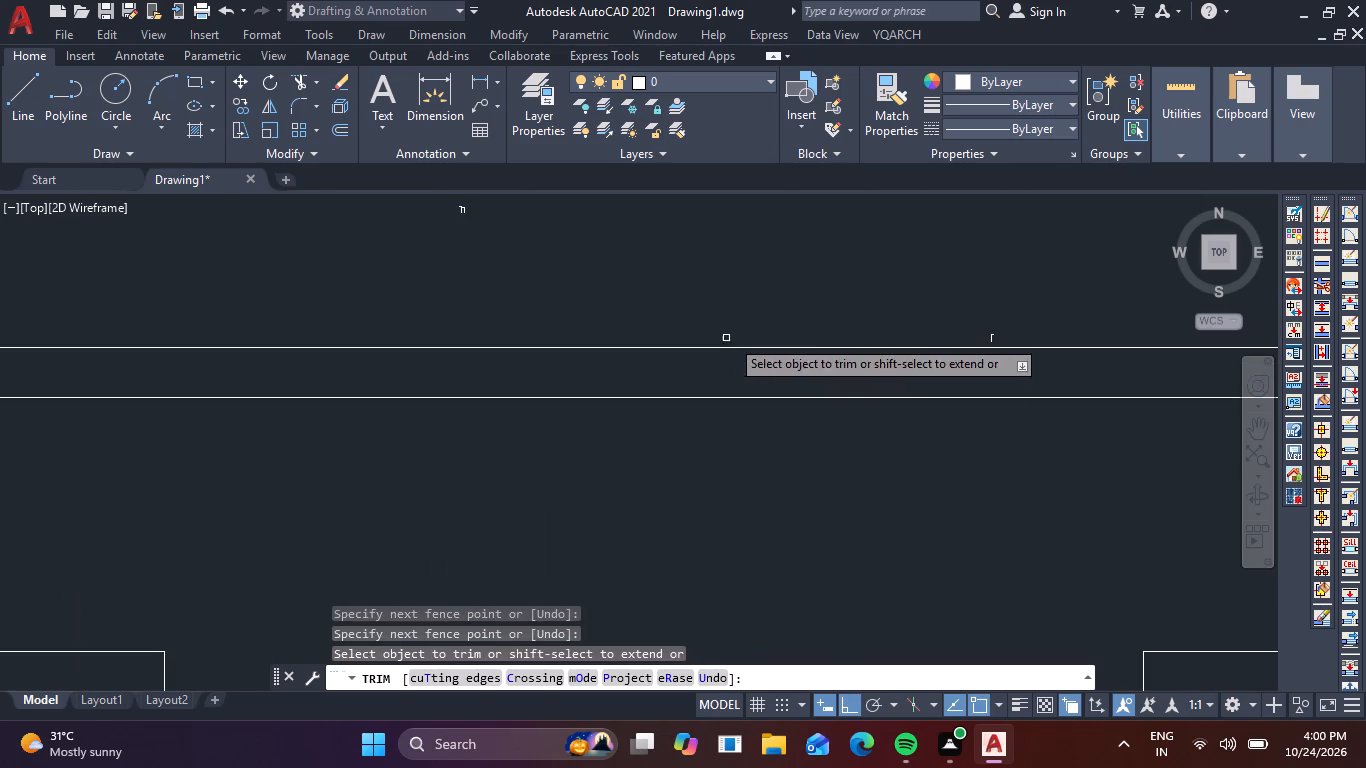
scroll(985, 342, up, 3)
double_click(986, 335)
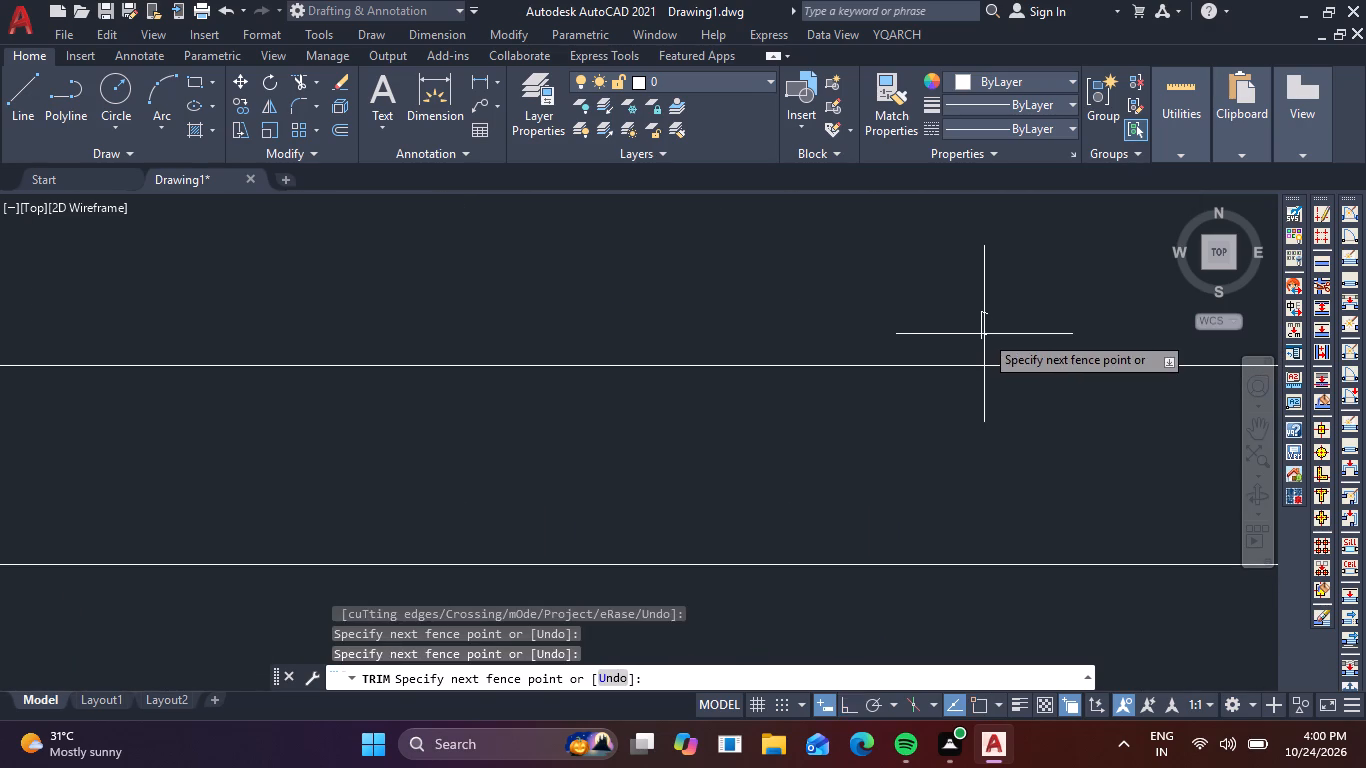
click(955, 322)
scroll(971, 318, up, 2)
click(997, 308)
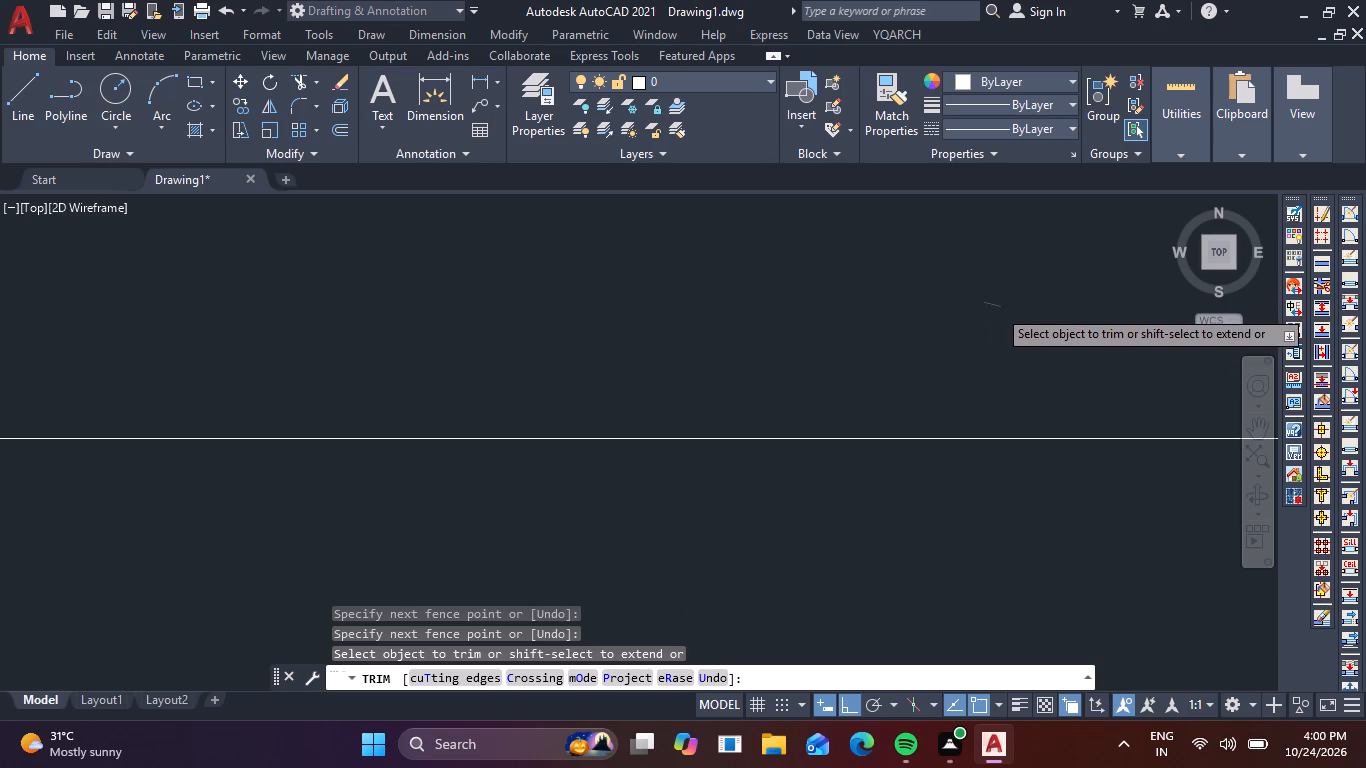
Trim away the stray leaf-corner fragments left below the parapet line under the upper door.
scroll(915, 333, down, 4)
scroll(677, 323, down, 3)
middle_drag(632, 295, 690, 337)
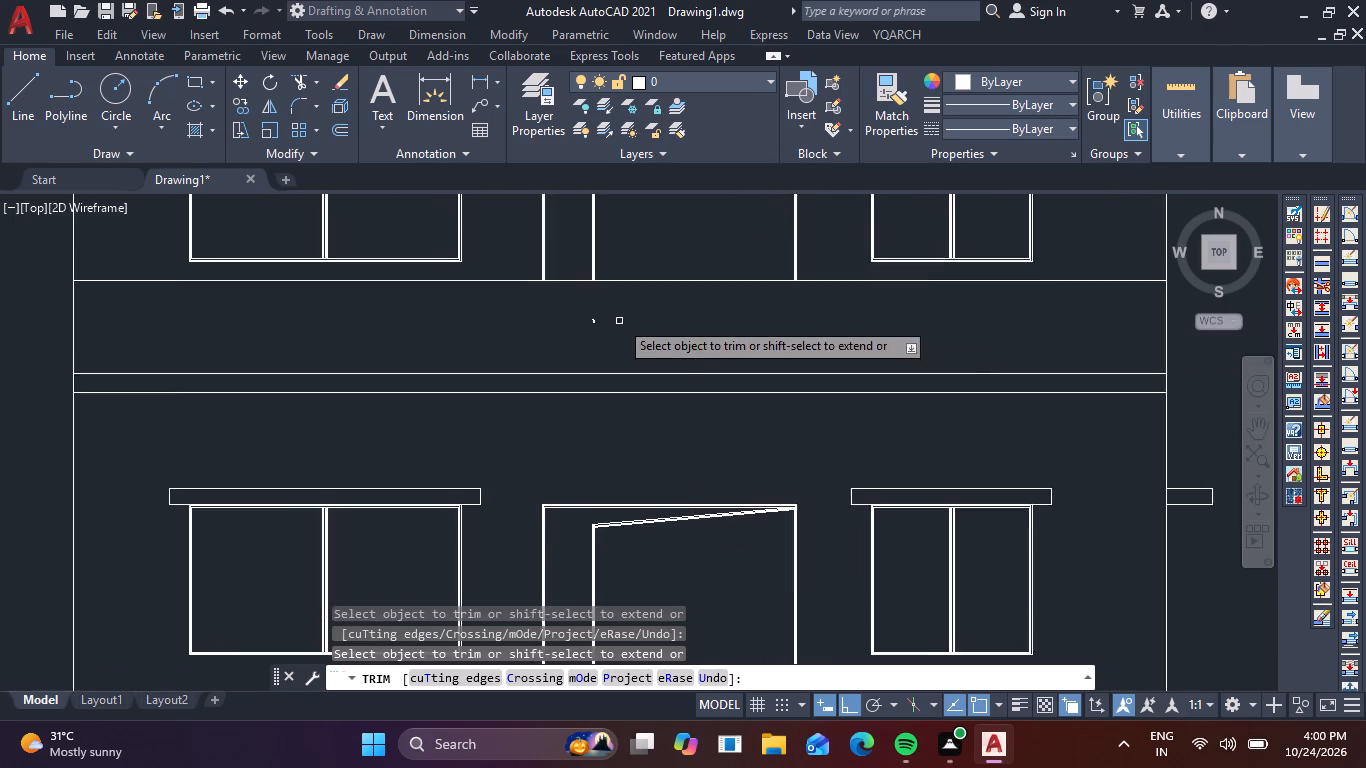
scroll(614, 317, up, 3)
scroll(528, 347, up, 4)
click(531, 356)
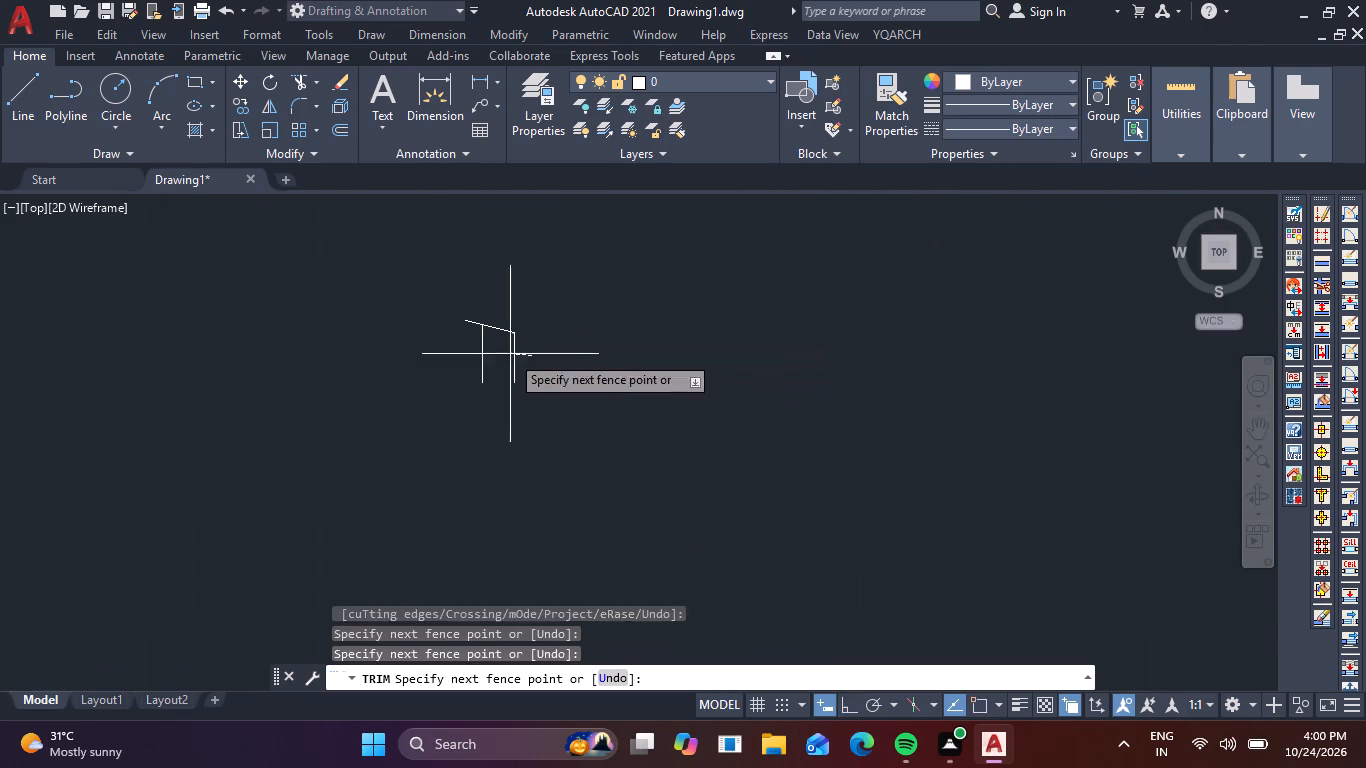
click(435, 343)
click(499, 317)
click(491, 333)
scroll(491, 333, down, 7)
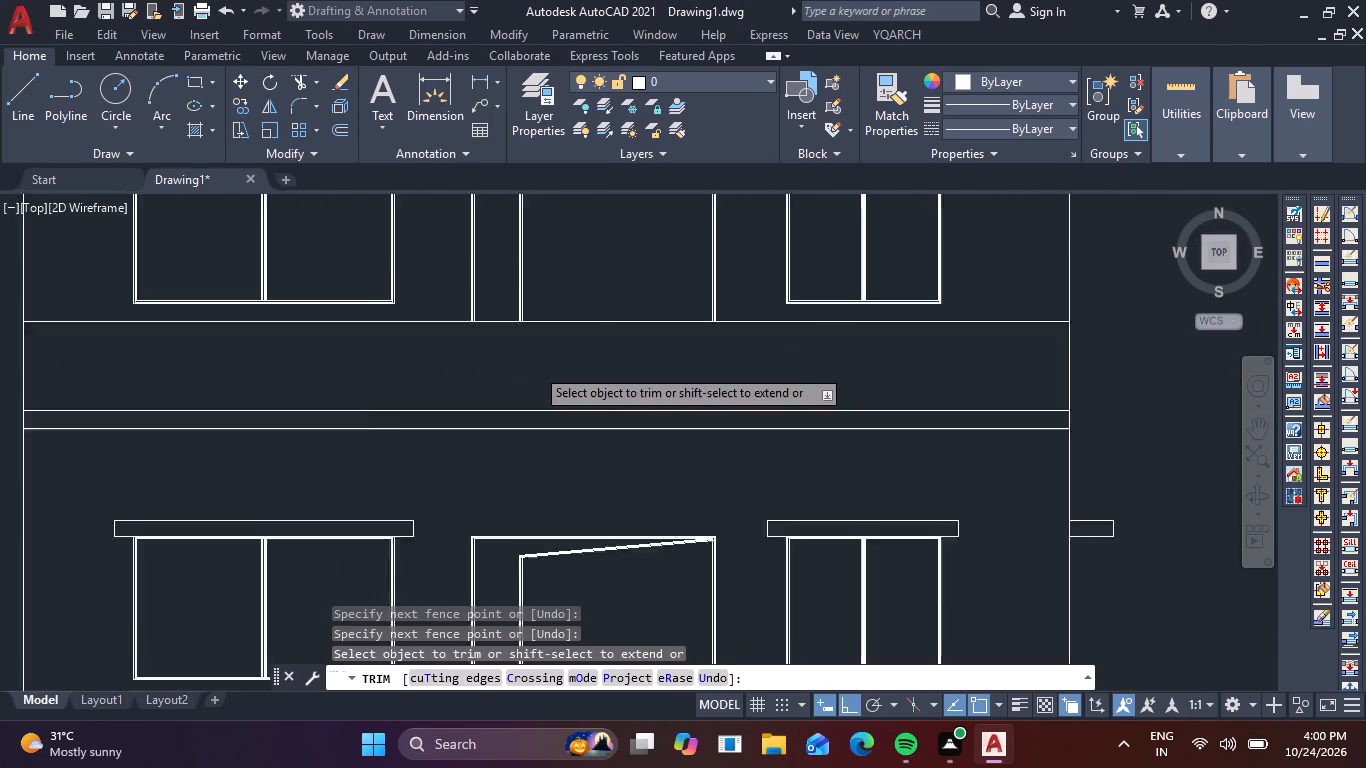
scroll(535, 367, down, 3)
scroll(596, 387, up, 1)
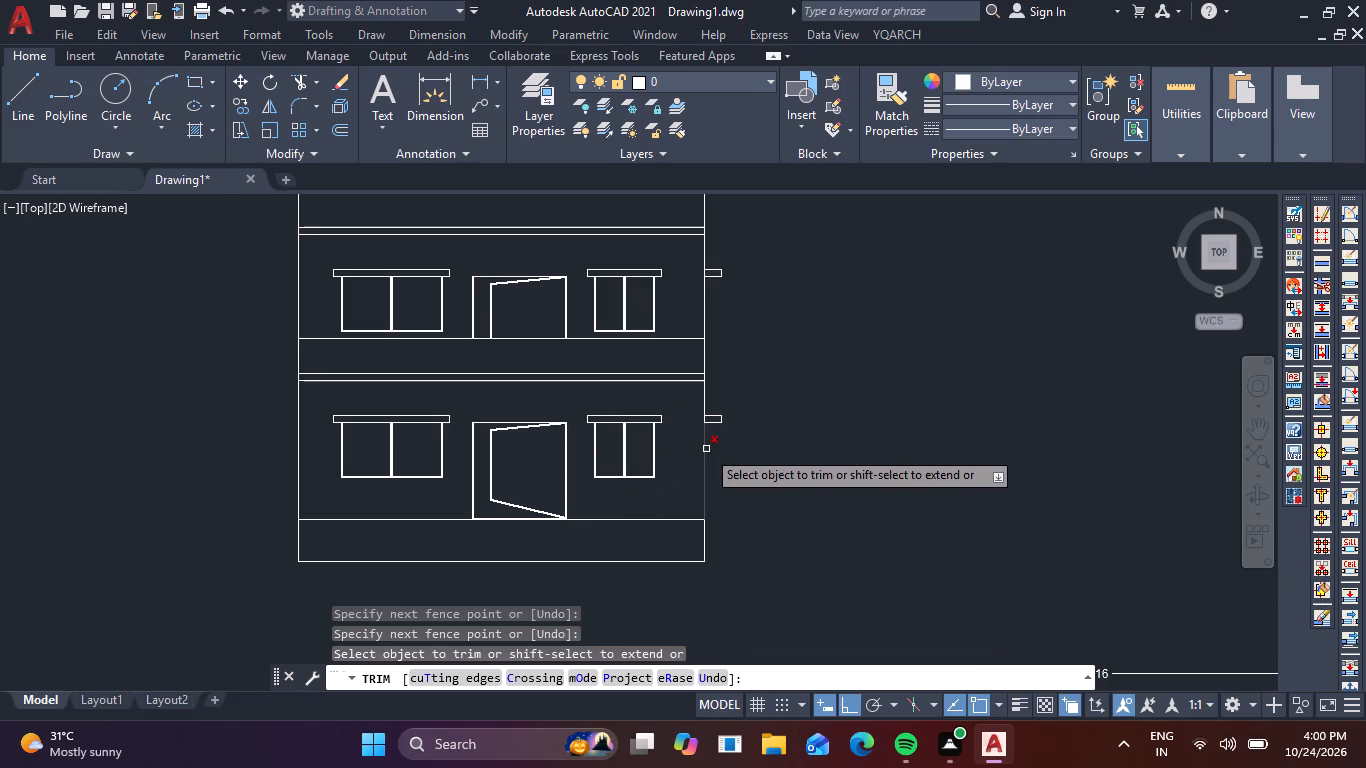
key(Escape)
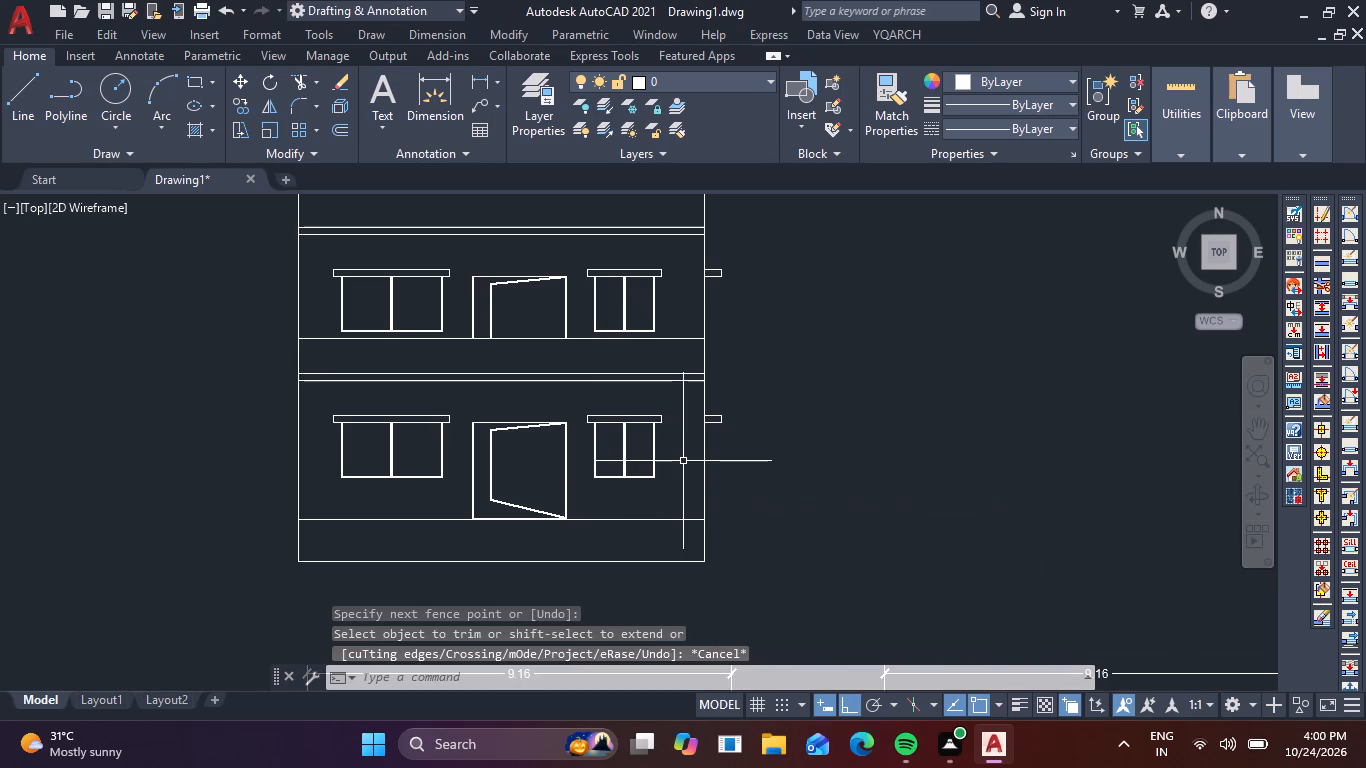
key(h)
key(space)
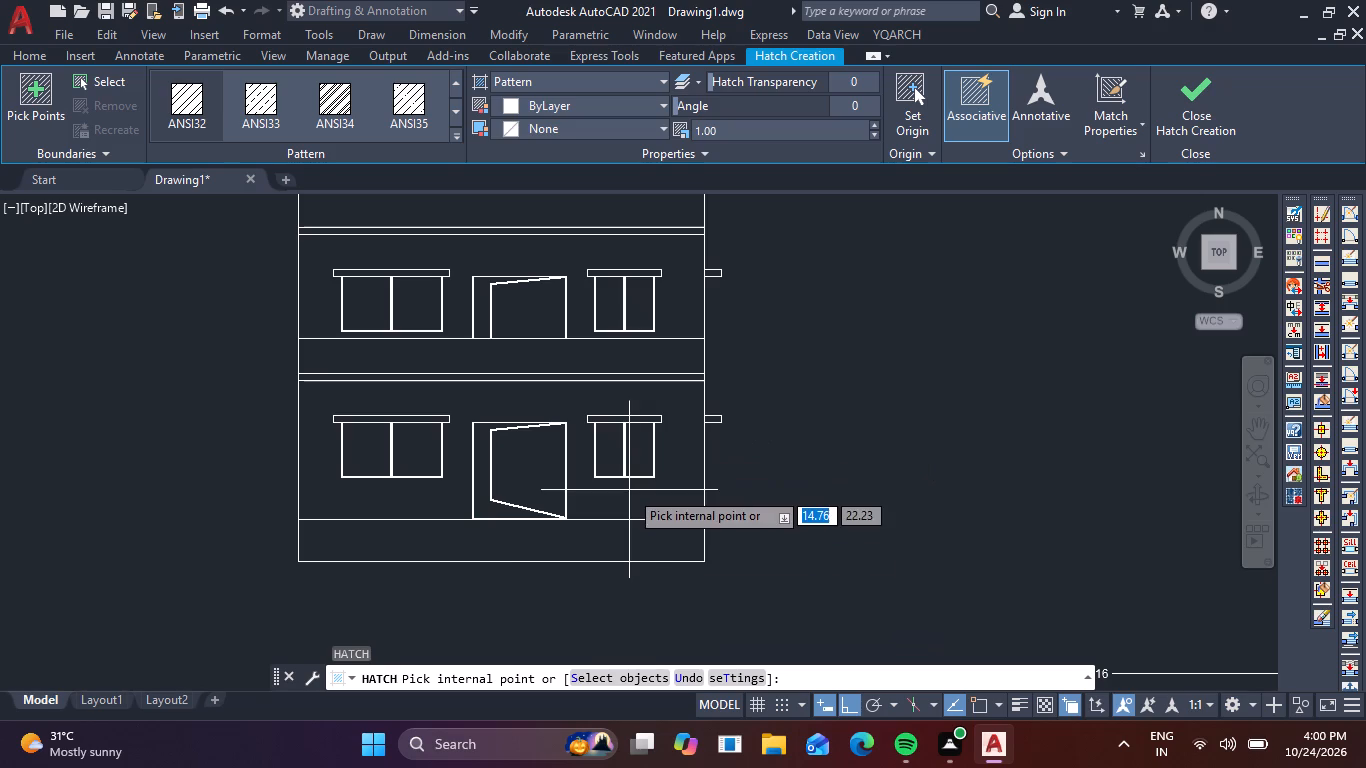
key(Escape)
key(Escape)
Draw a freehand zigzag spline of six points as a glass mark in the left pane of the ground storey's wide window, with Ortho off.
scroll(382, 462, up, 1)
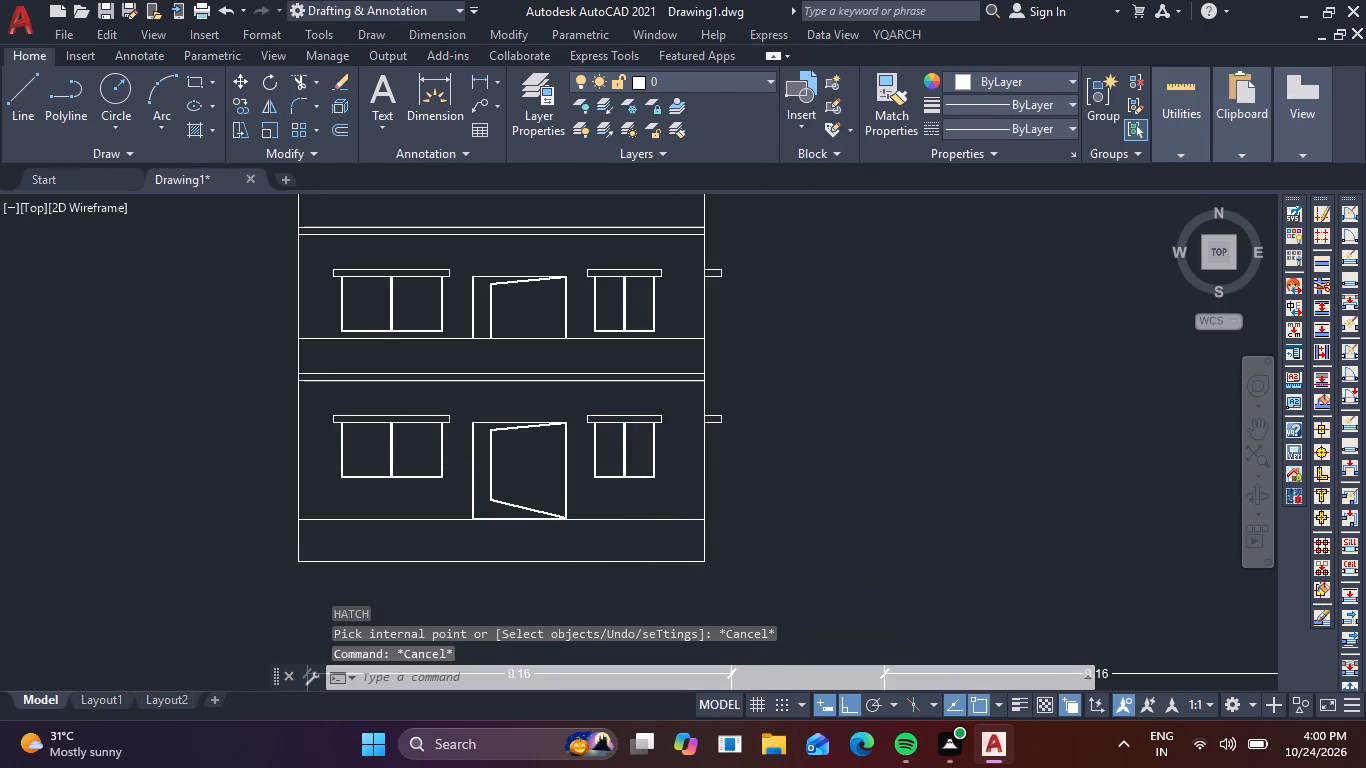
scroll(382, 462, up, 1)
text(SP)
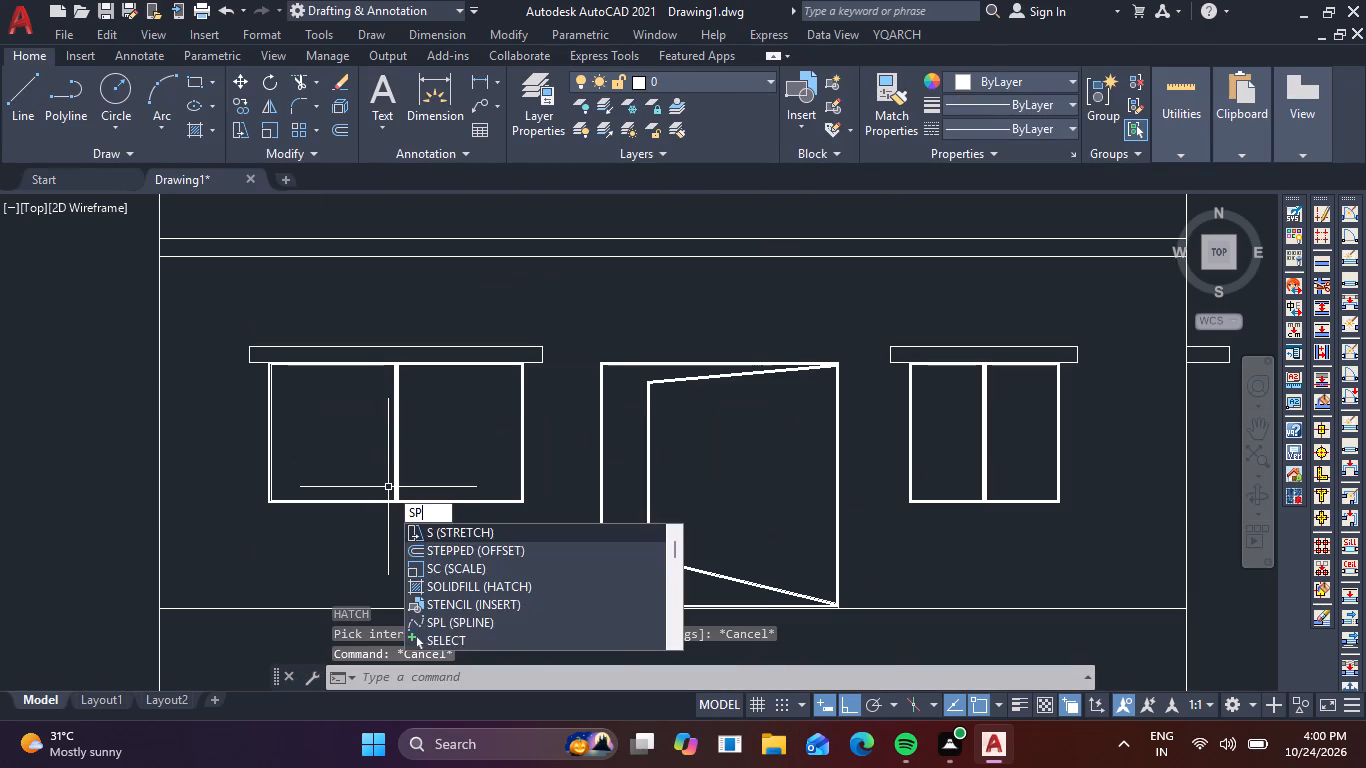
key(l)
key(space)
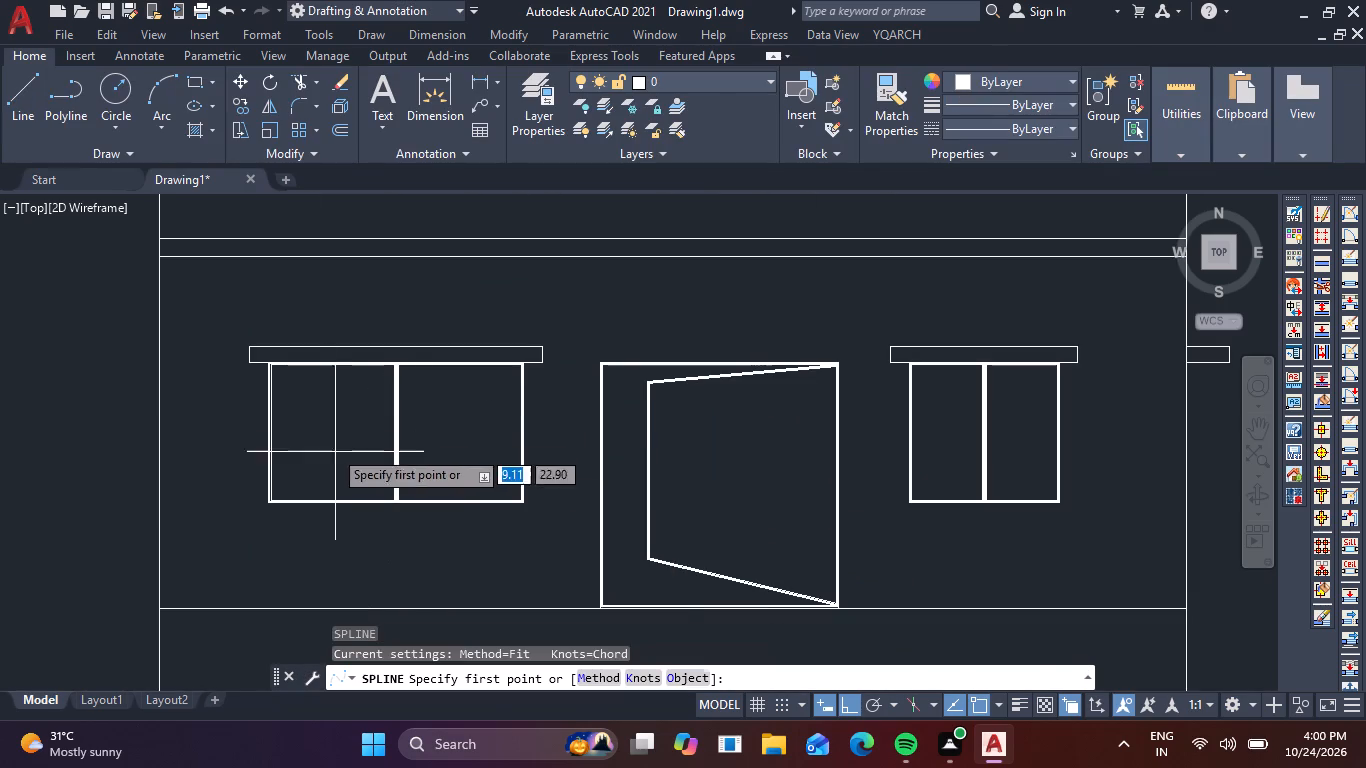
scroll(313, 419, up, 2)
click(261, 431)
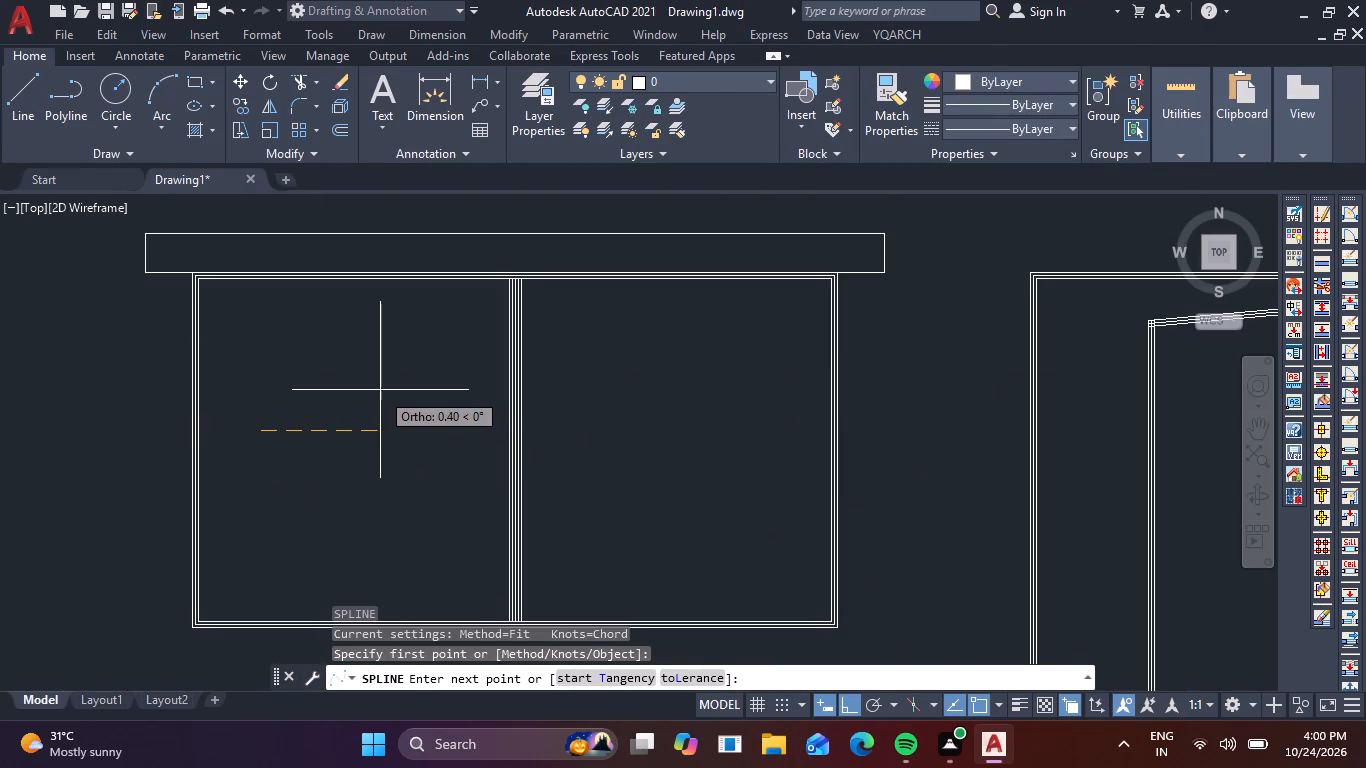
key(F8)
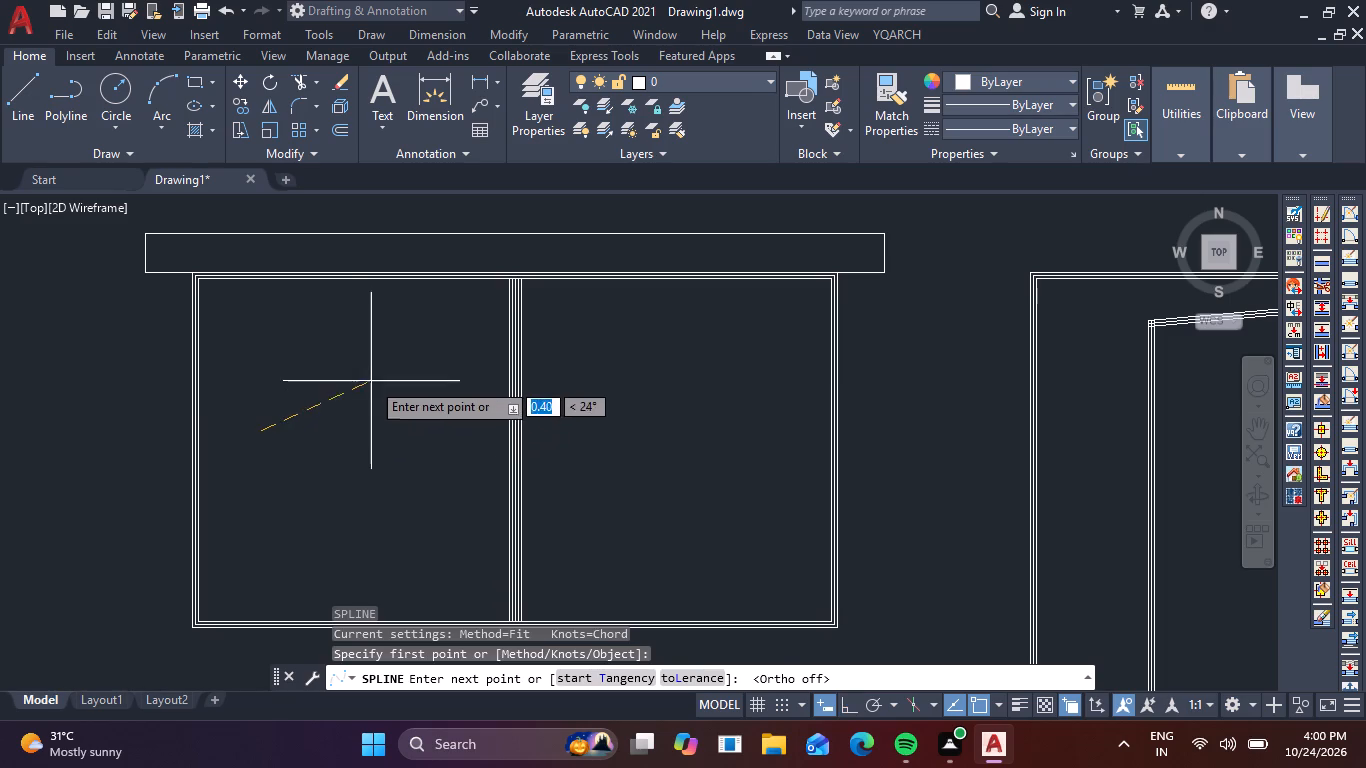
click(355, 350)
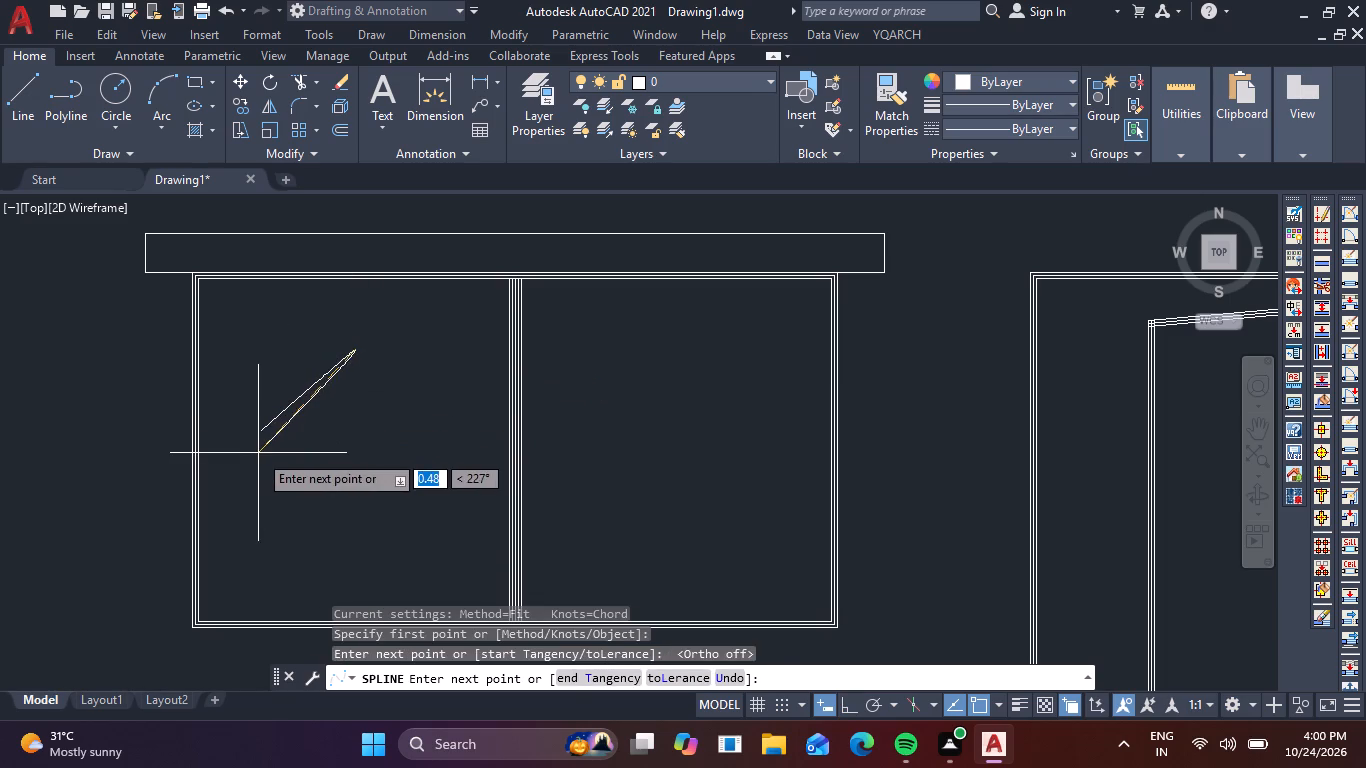
click(244, 476)
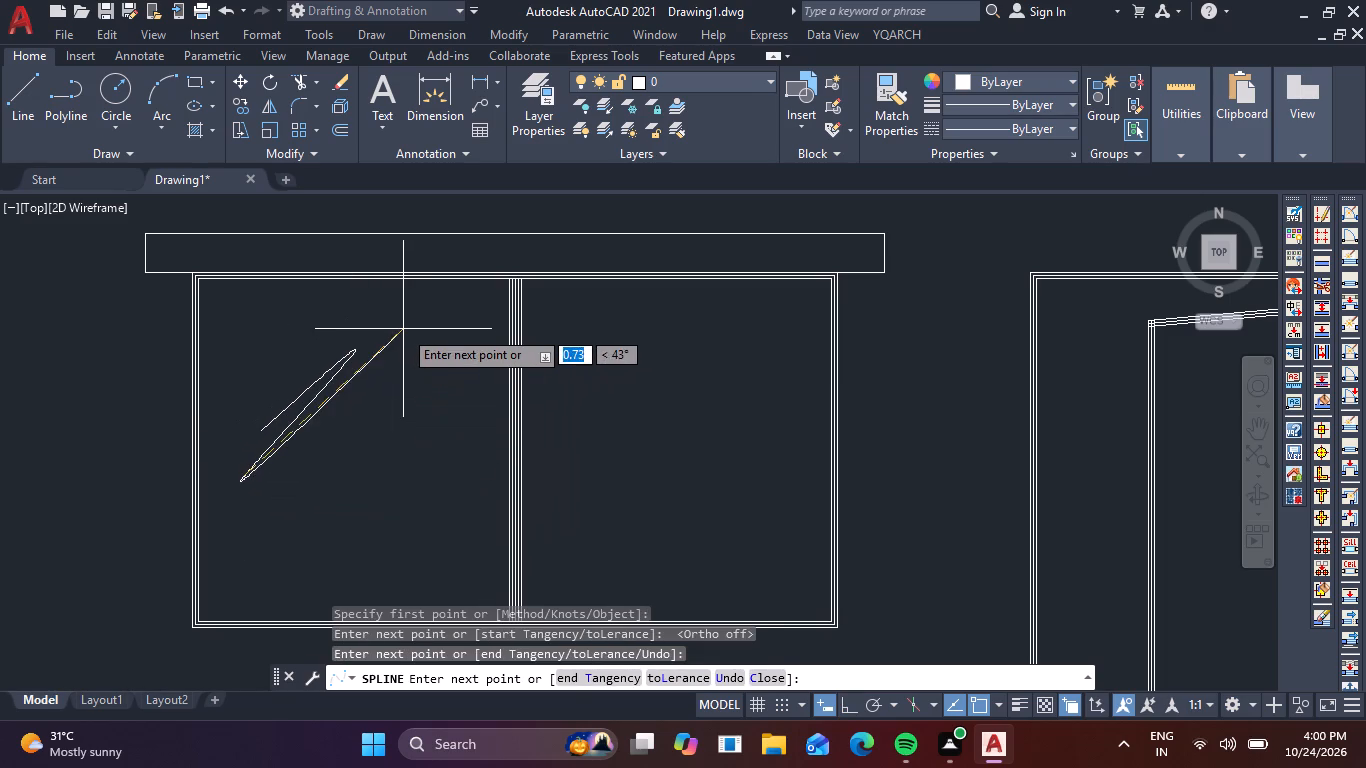
click(403, 329)
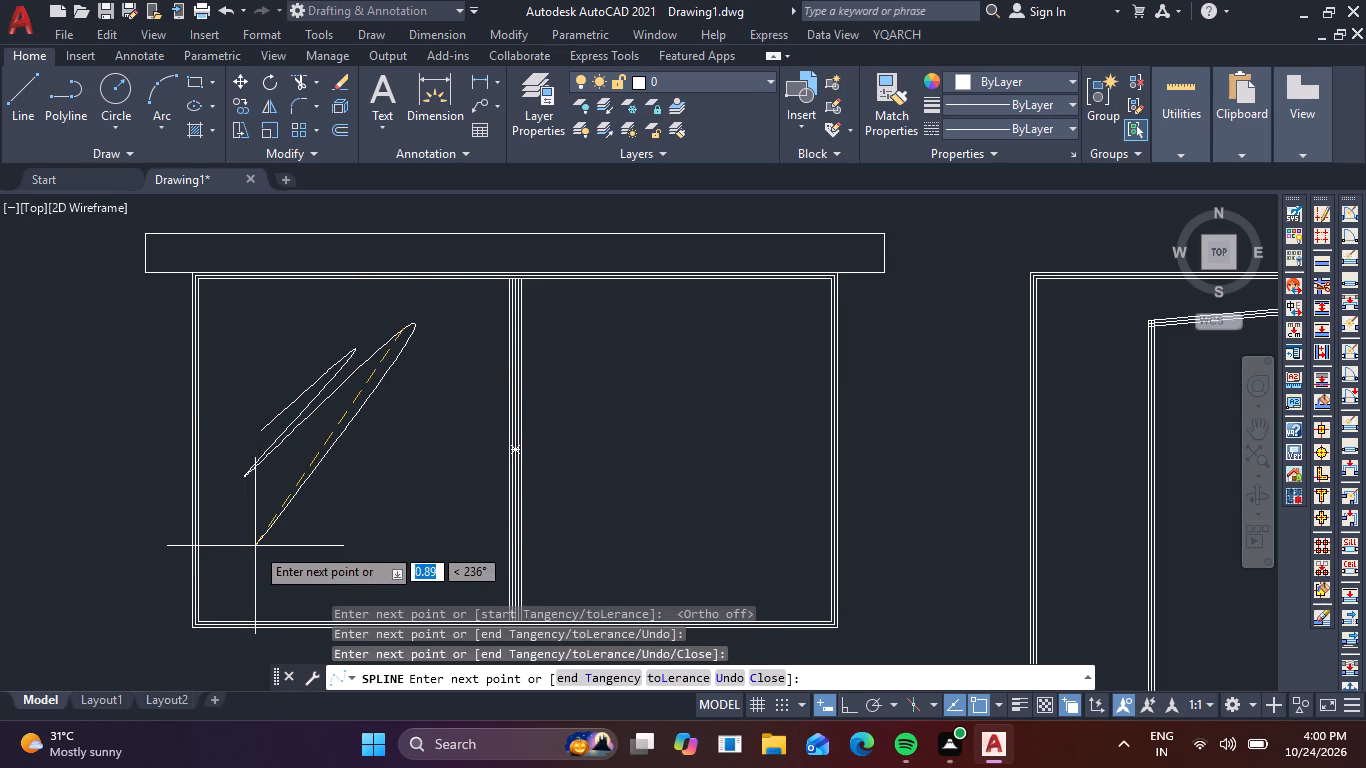
click(255, 546)
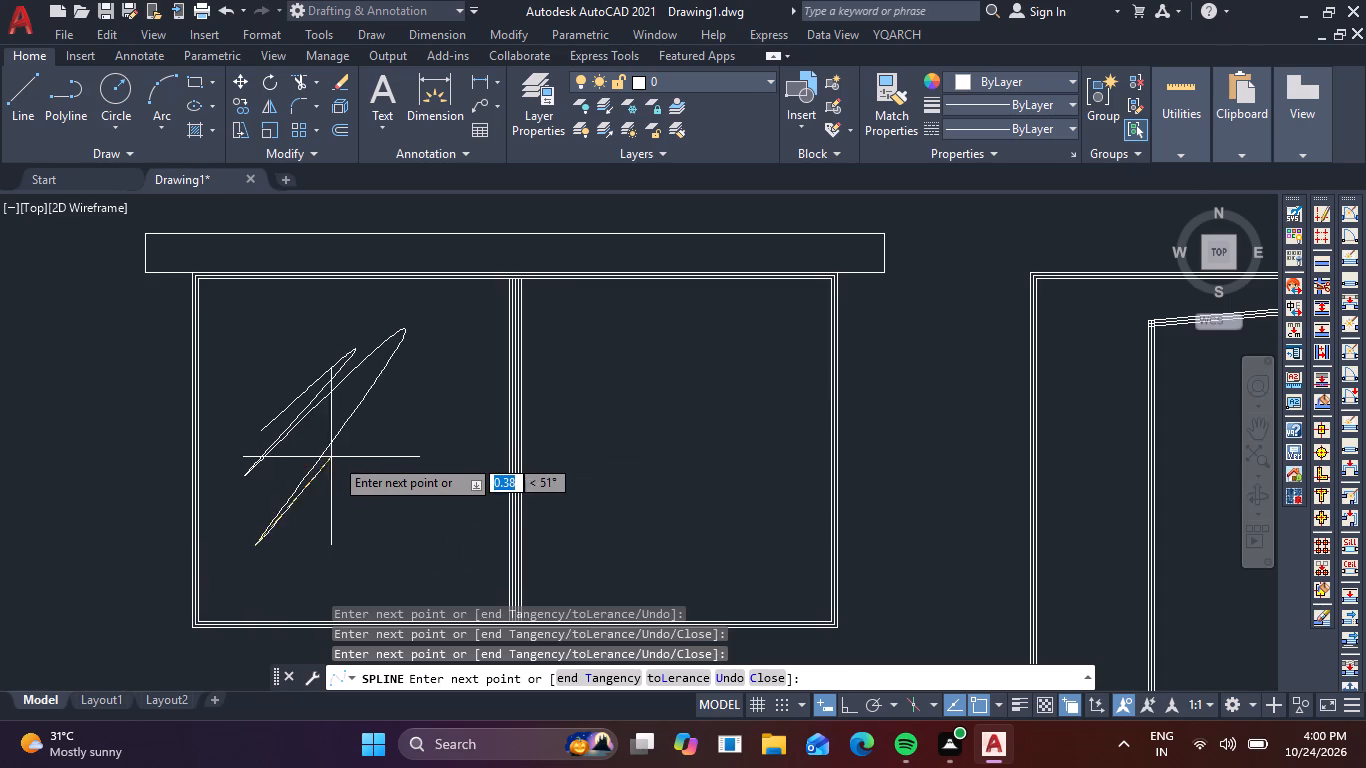
click(350, 454)
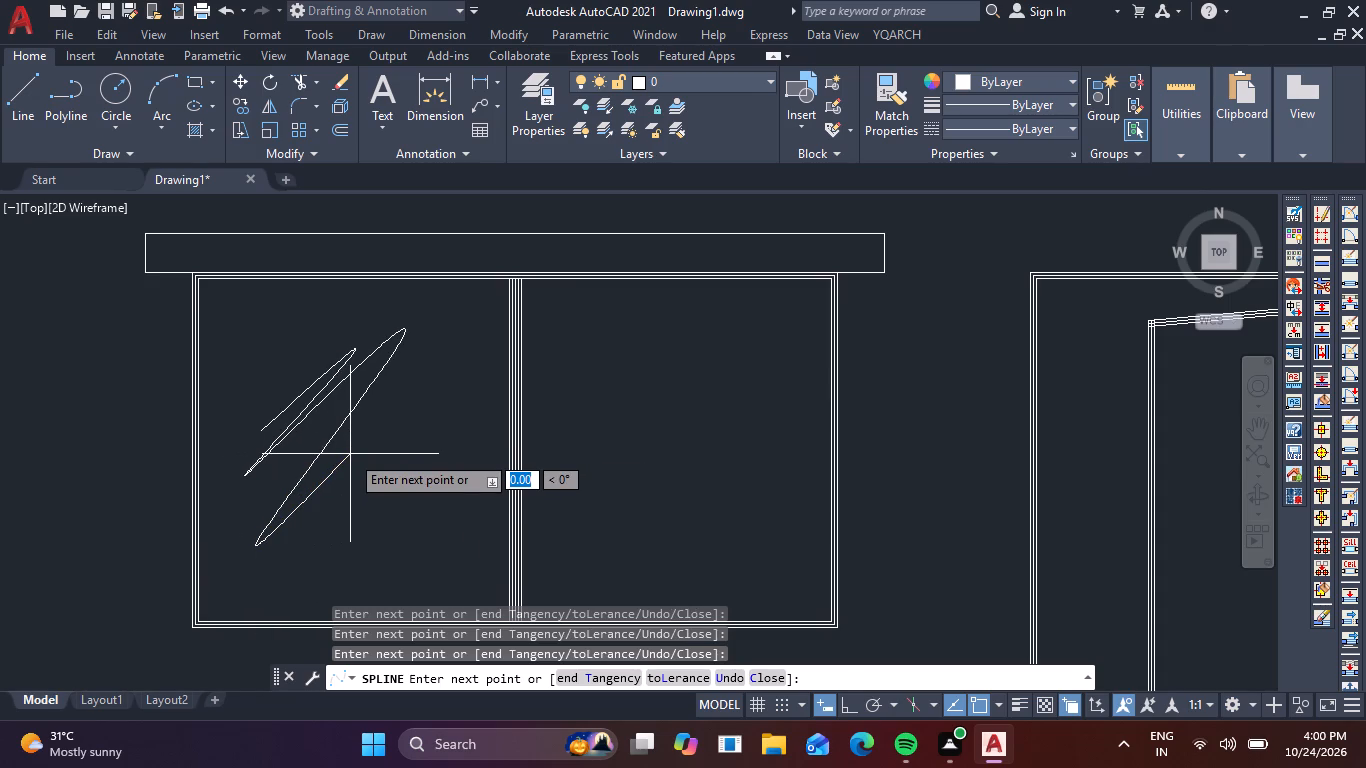
key(space)
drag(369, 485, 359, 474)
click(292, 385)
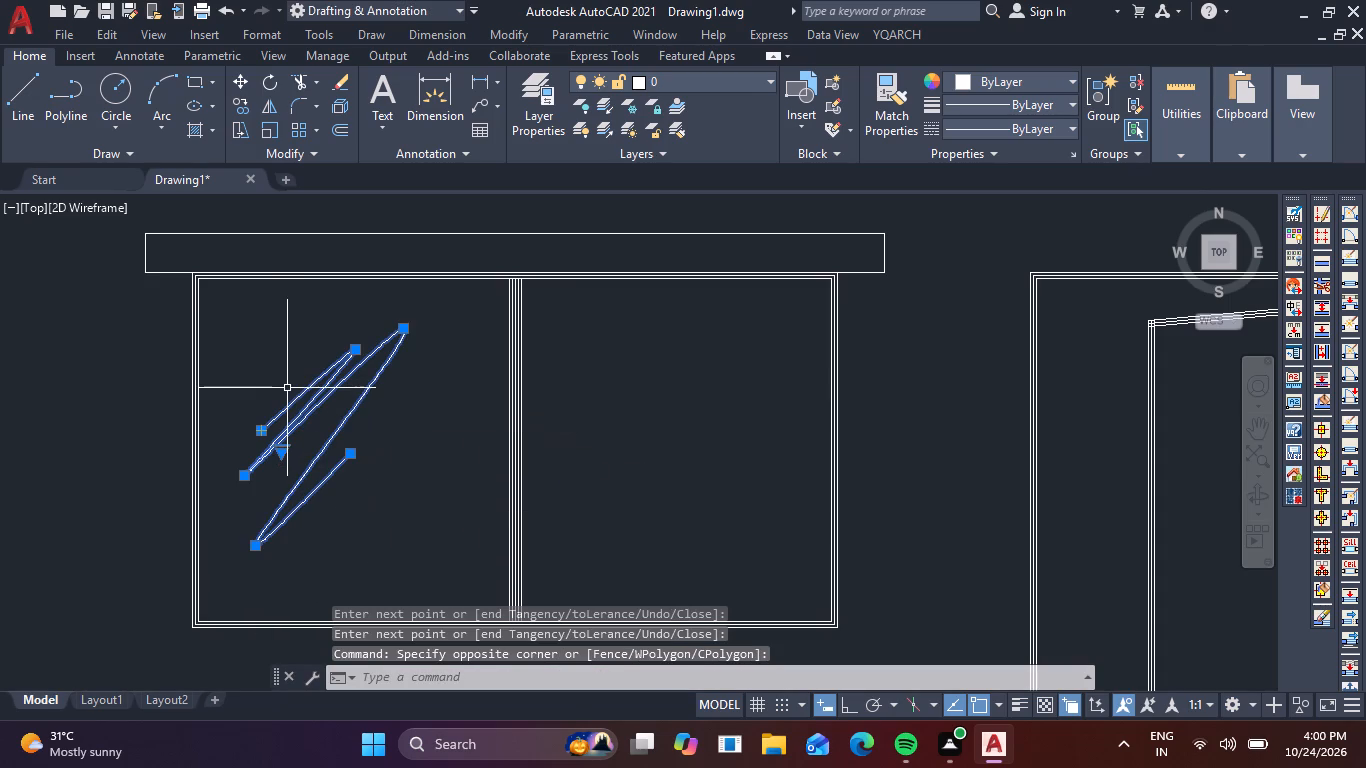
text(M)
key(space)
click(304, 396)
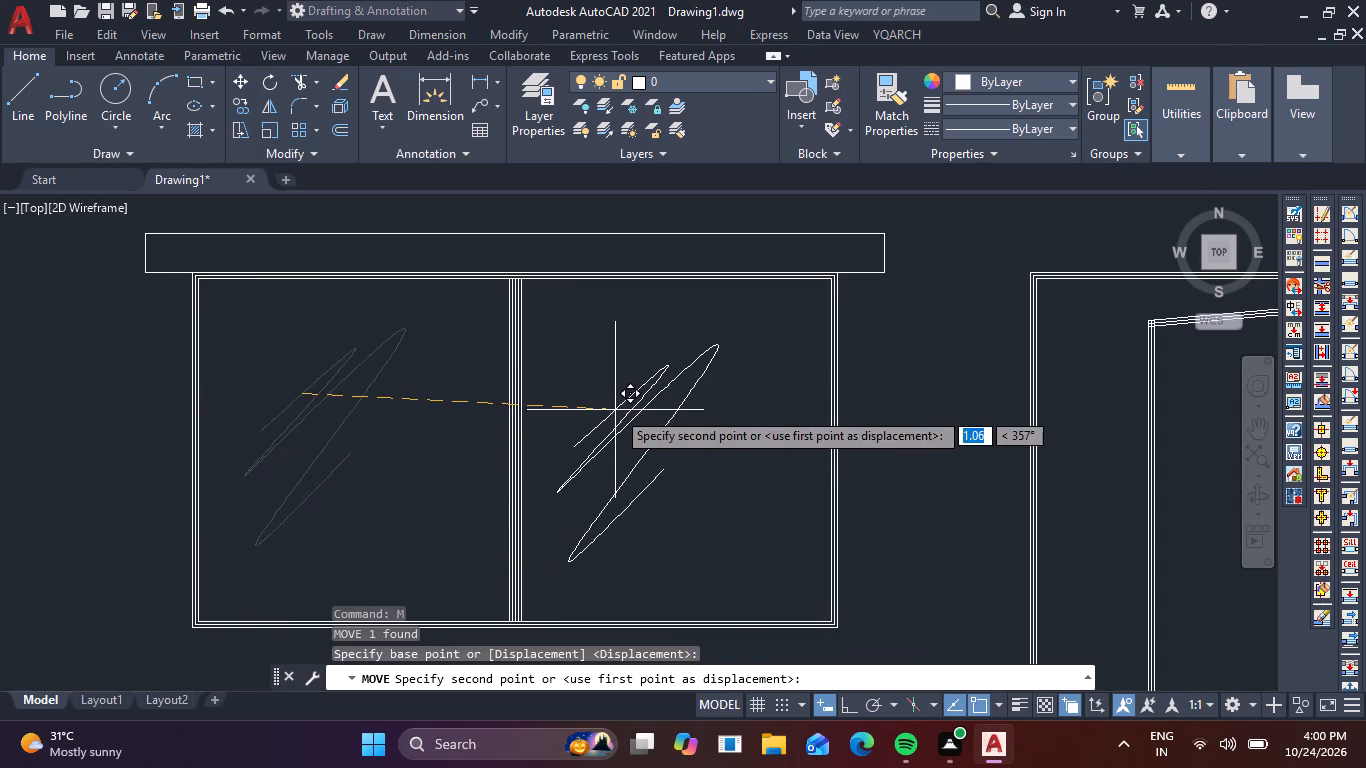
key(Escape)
Copy the zigzag glass spline from the wide window's left pane into its right pane.
drag(367, 432, 349, 416)
click(287, 368)
text(CO)
key(space)
click(313, 400)
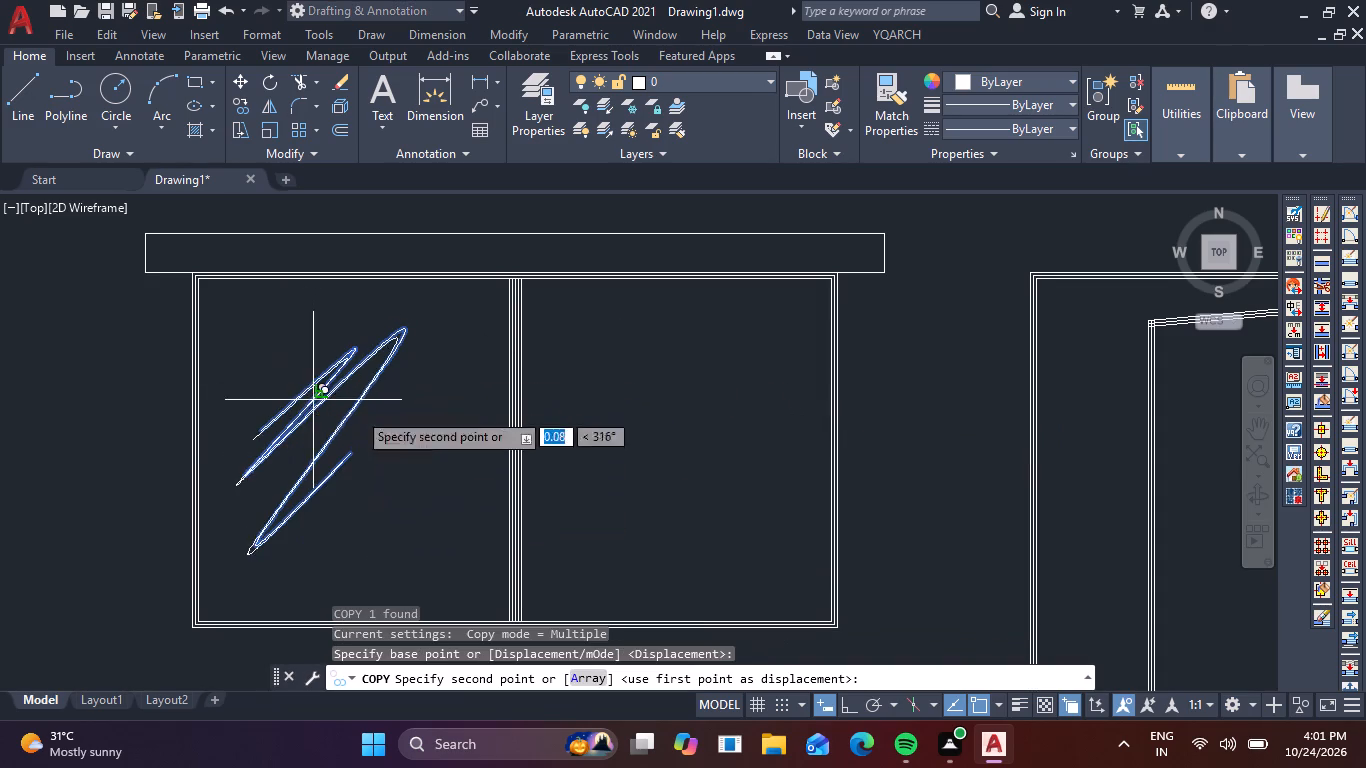
click(643, 382)
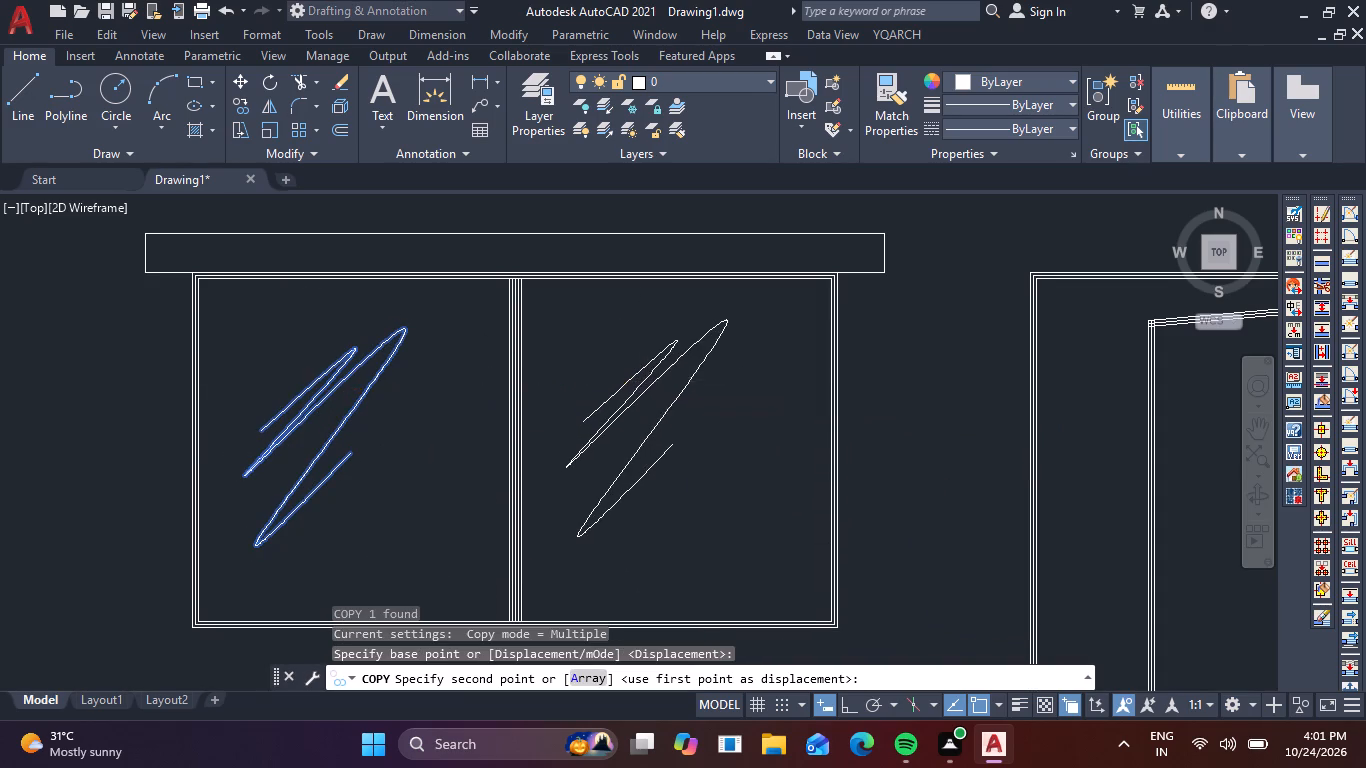
scroll(766, 425, down, 2)
middle_drag(865, 431, 346, 391)
scroll(715, 392, up, 2)
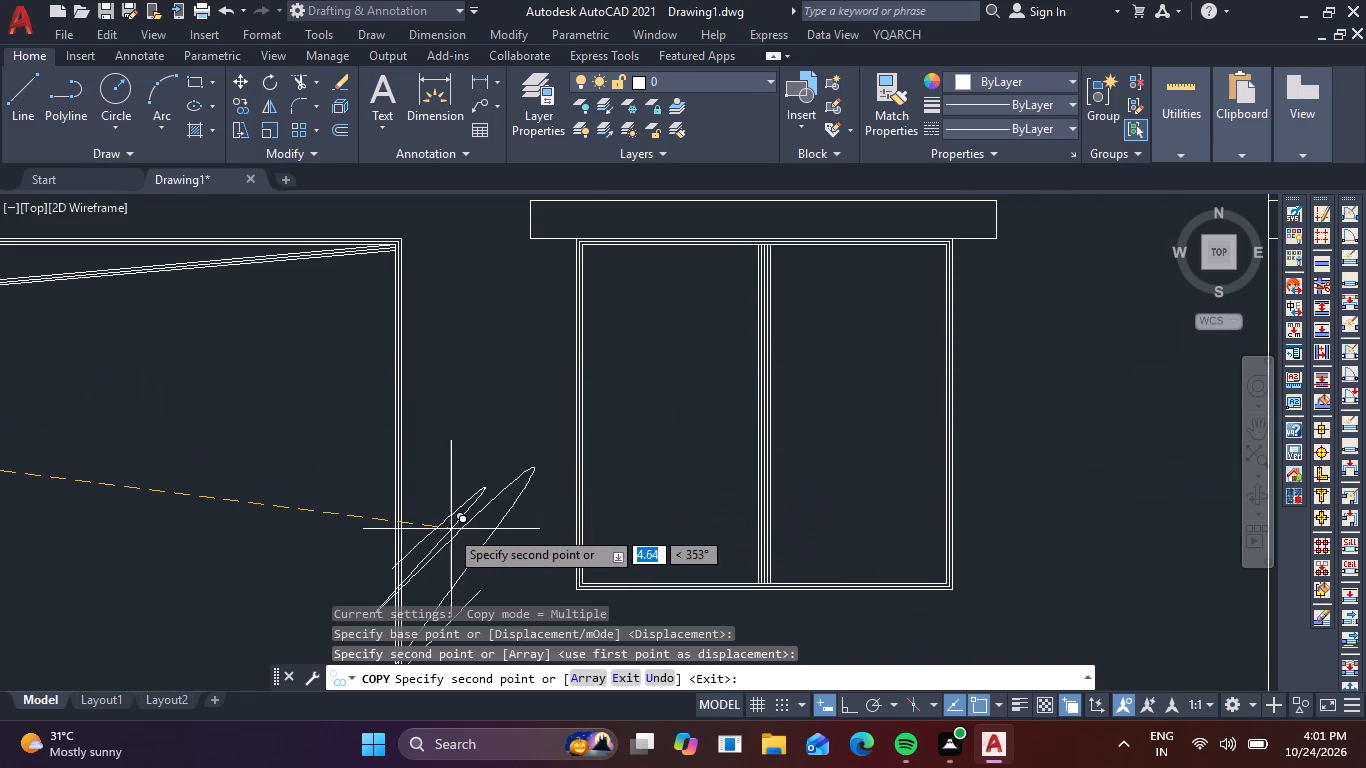
key(Escape)
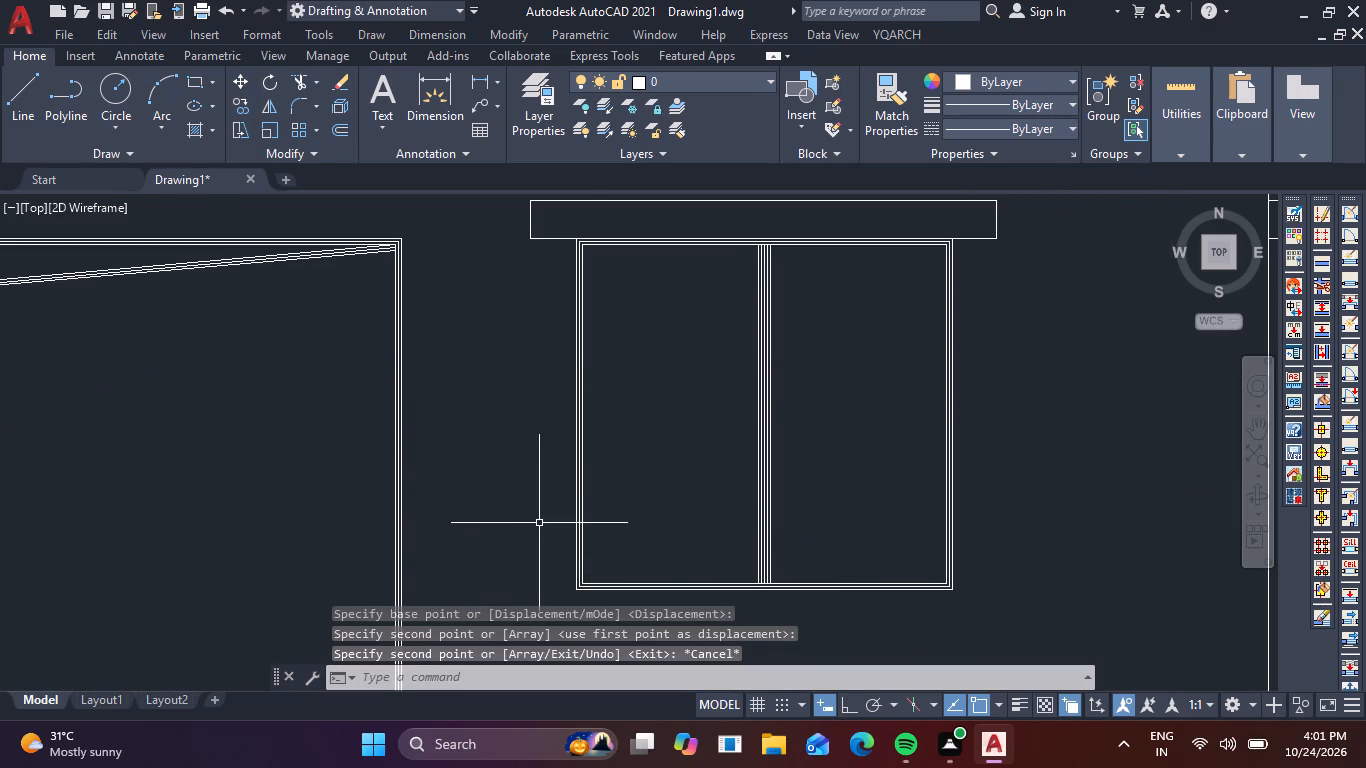
Draw a smaller six-point zigzag spline as a glass mark in the left pane of the ground storey's narrow window.
key(s)
key(p)
text(L)
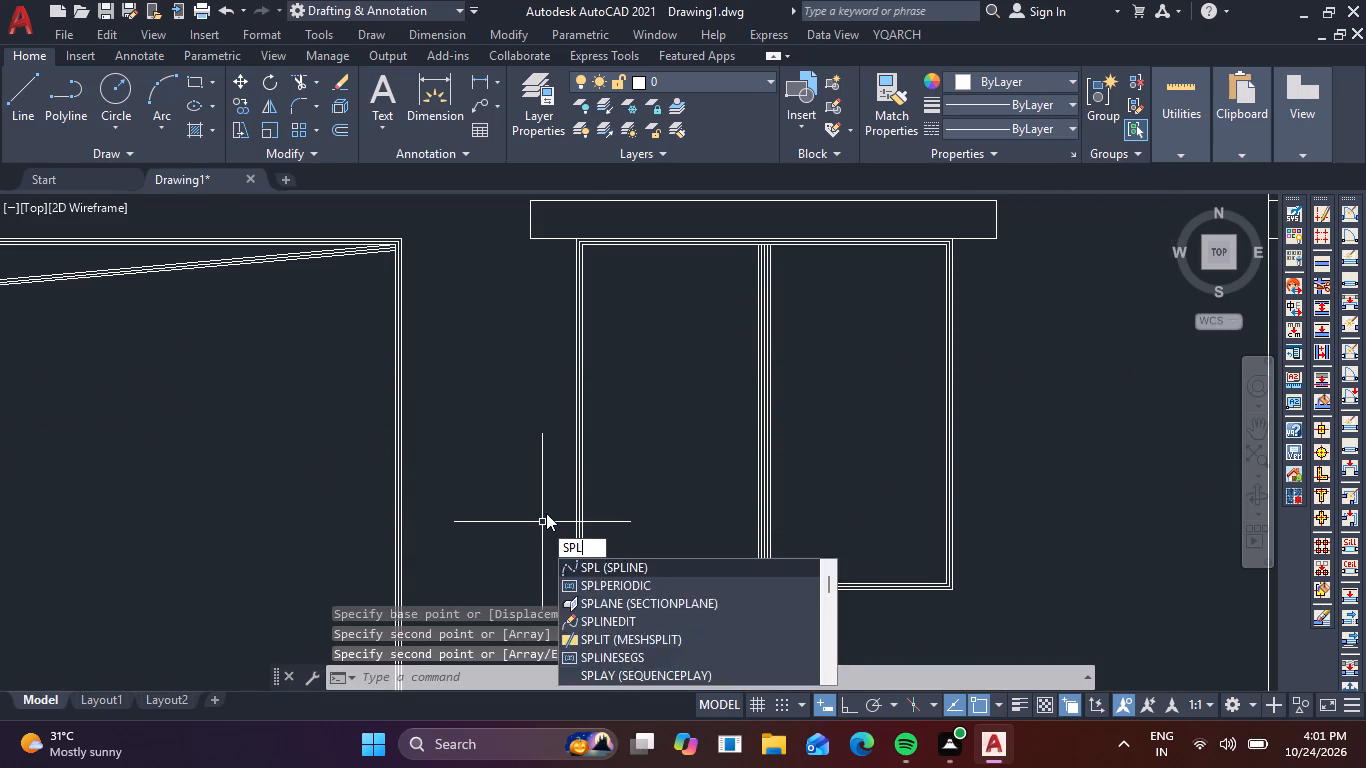
key(space)
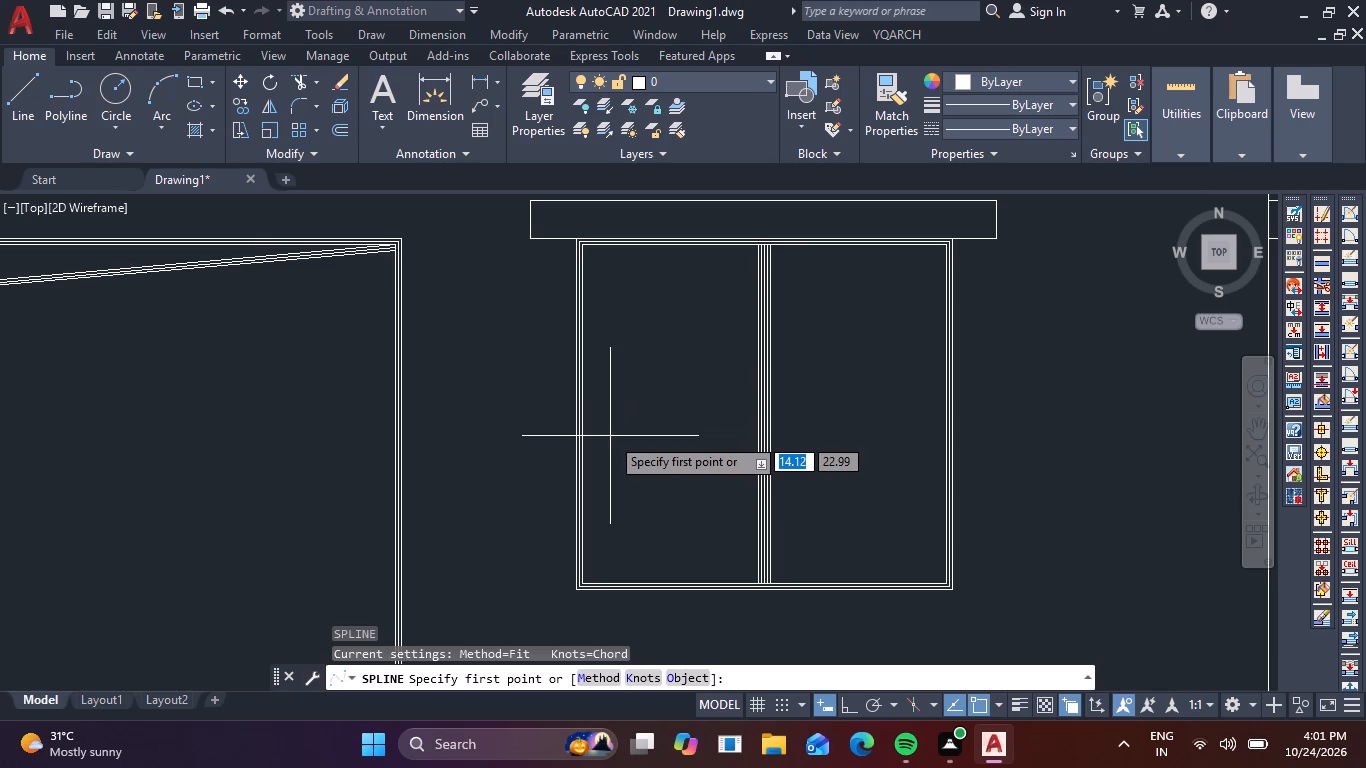
click(610, 436)
click(678, 363)
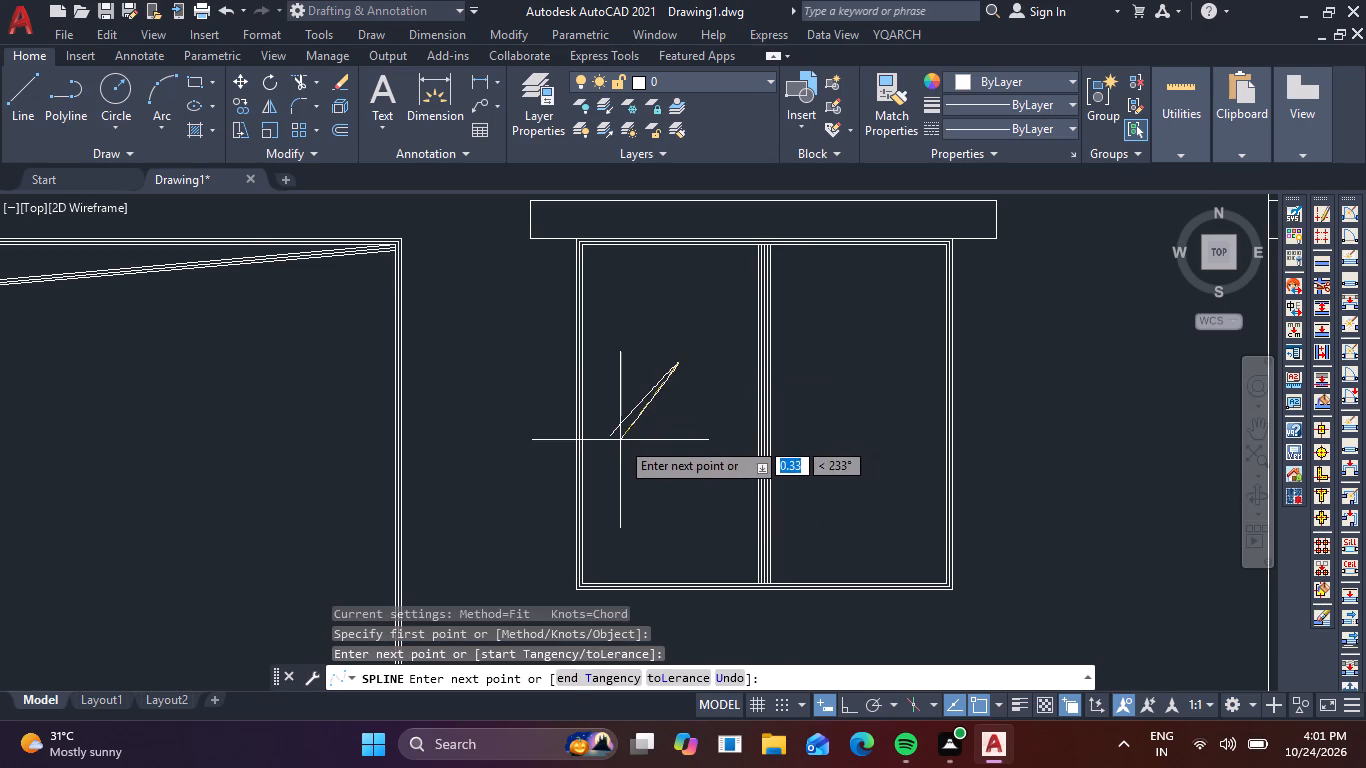
click(621, 446)
drag(728, 334, 698, 361)
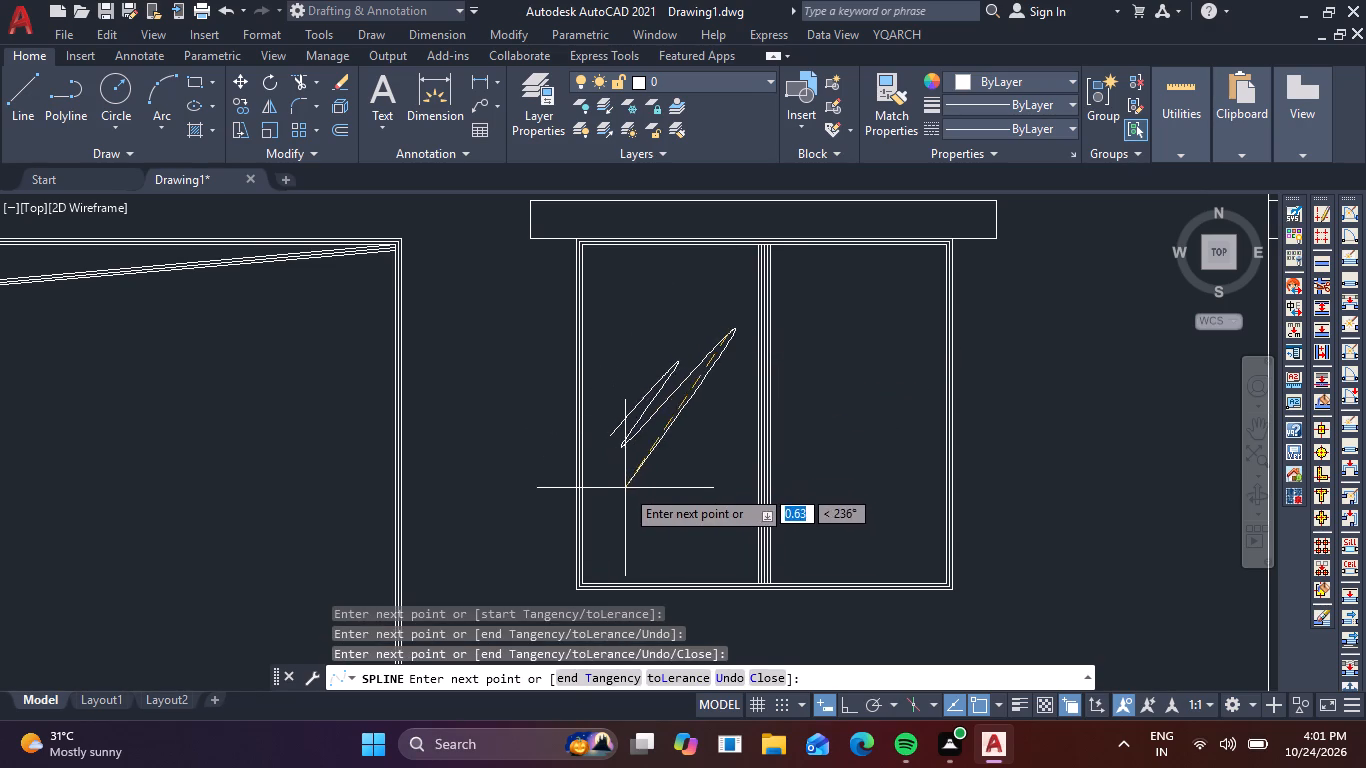
click(629, 484)
click(670, 443)
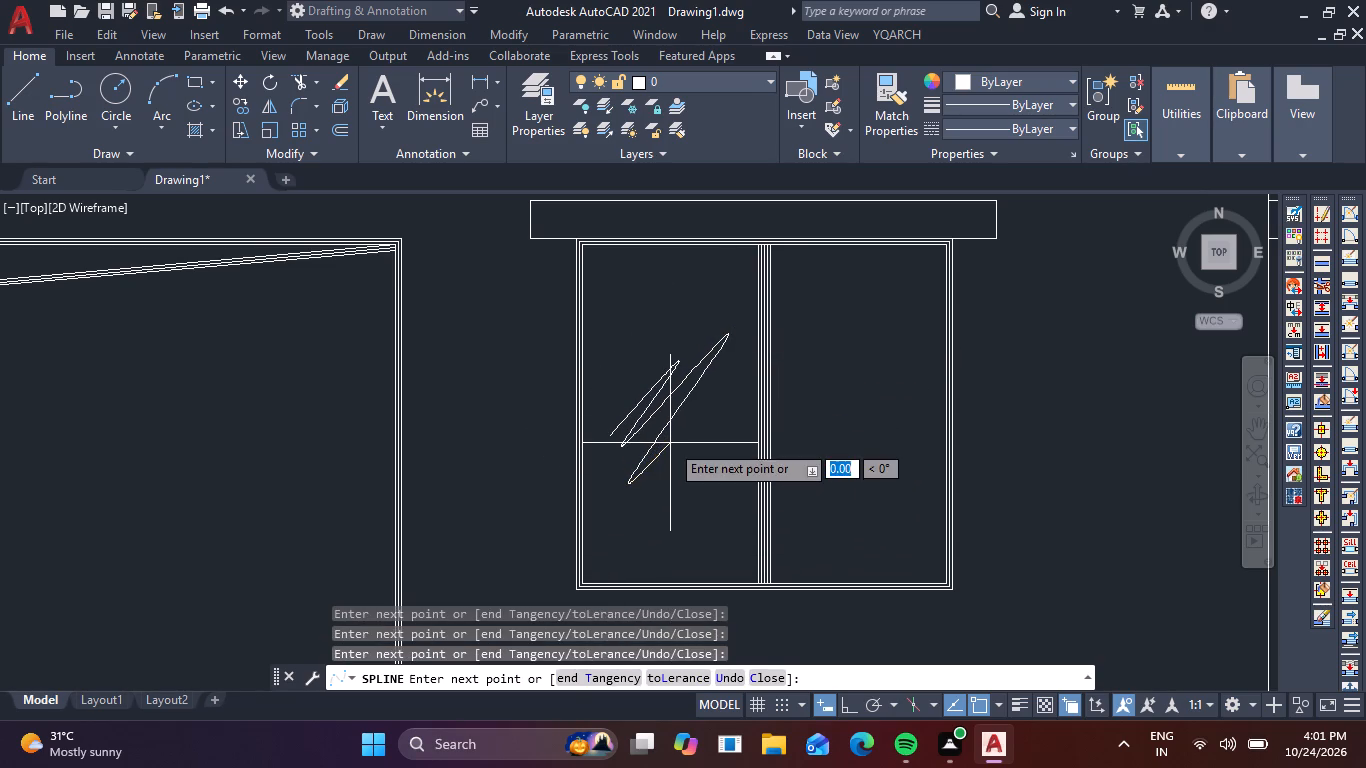
key(space)
Copy the zigzag glass spline from the narrow ground-storey window's left pane into its right pane.
drag(670, 449, 664, 433)
click(630, 369)
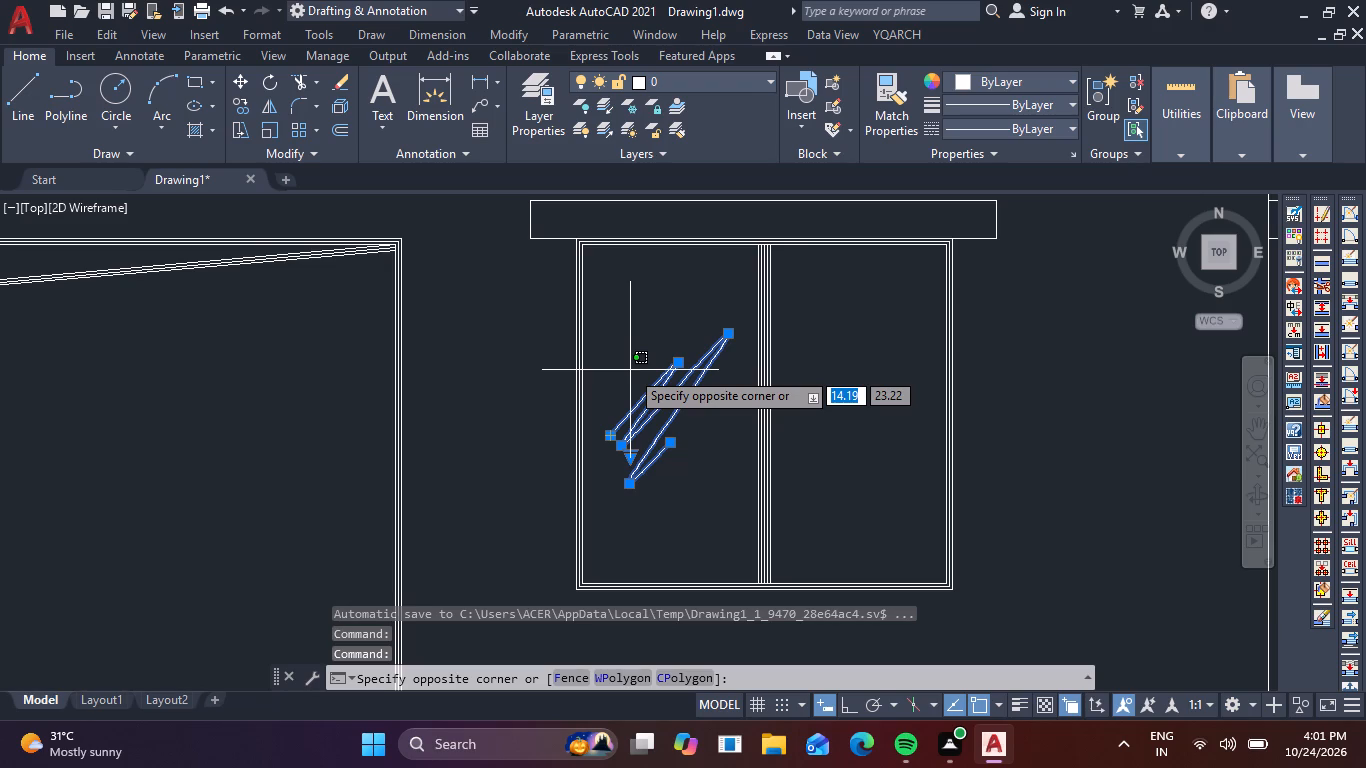
key(c)
text(O)
key(space)
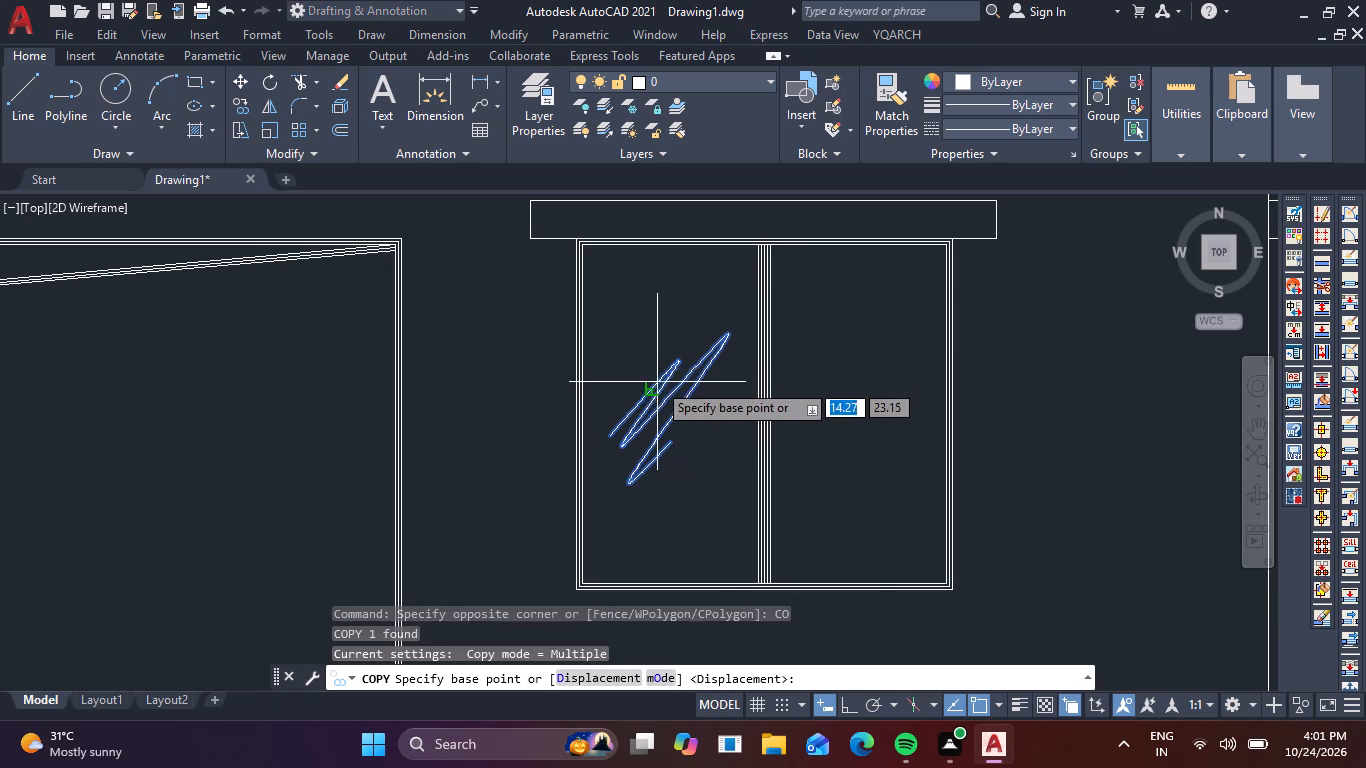
click(658, 384)
click(833, 375)
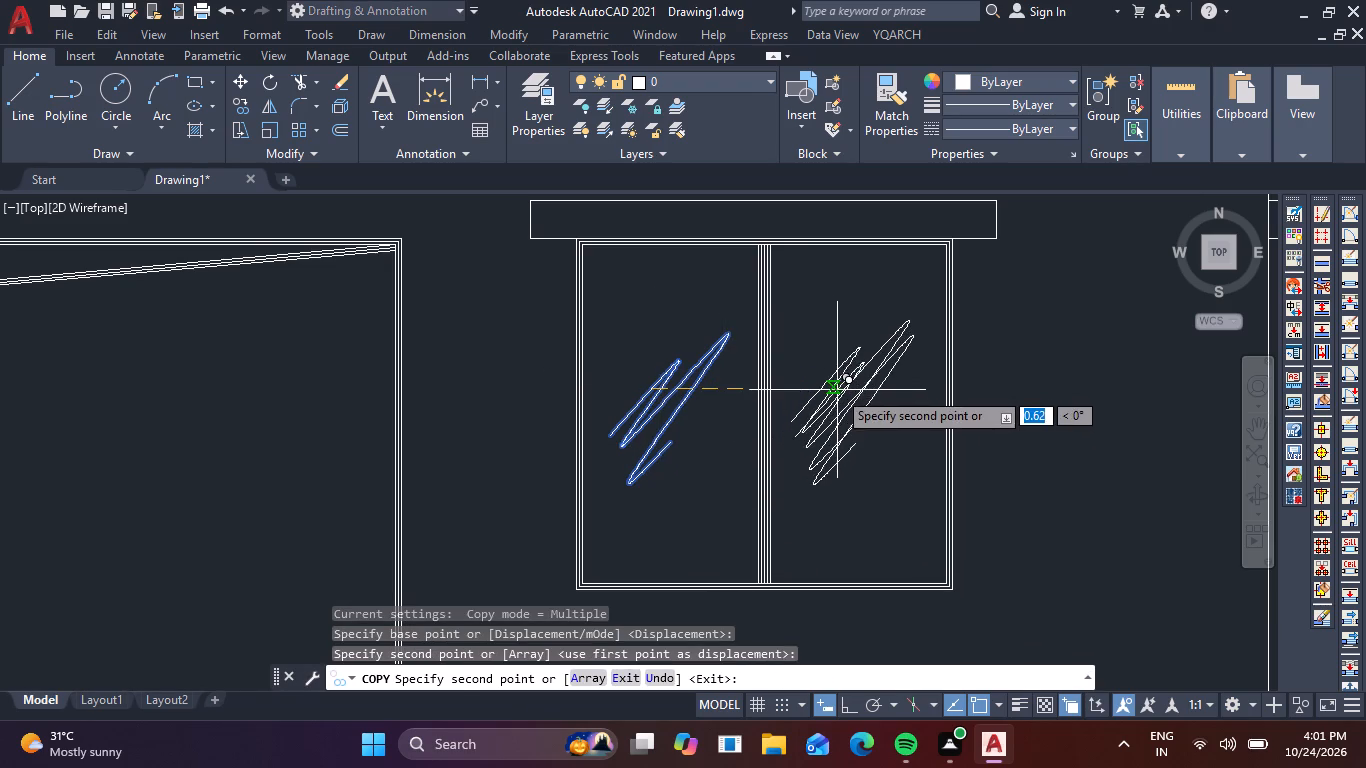
key(Escape)
Copy all four zigzag glass marks from the ground storey's wide and narrow windows up into the matching upper-storey windows.
drag(858, 416, 842, 396)
click(816, 365)
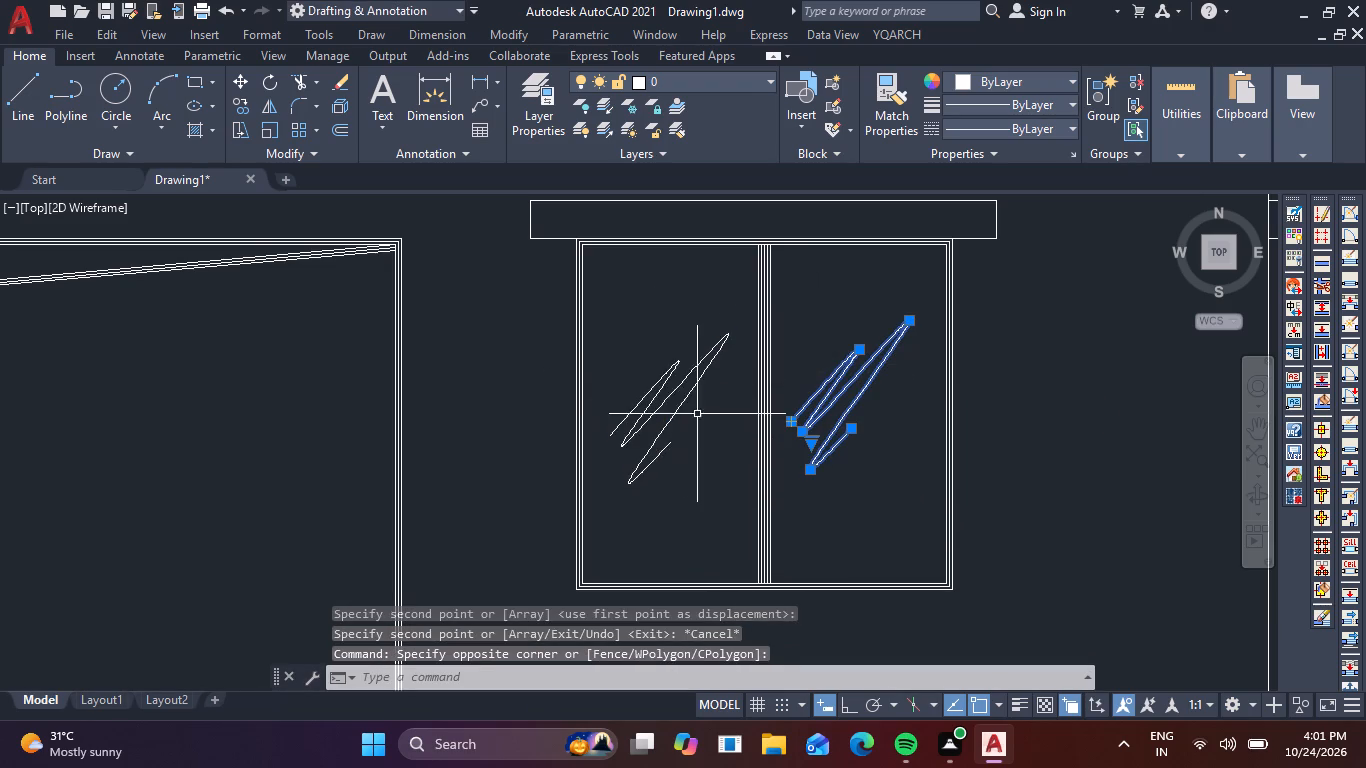
click(666, 375)
scroll(663, 365, down, 2)
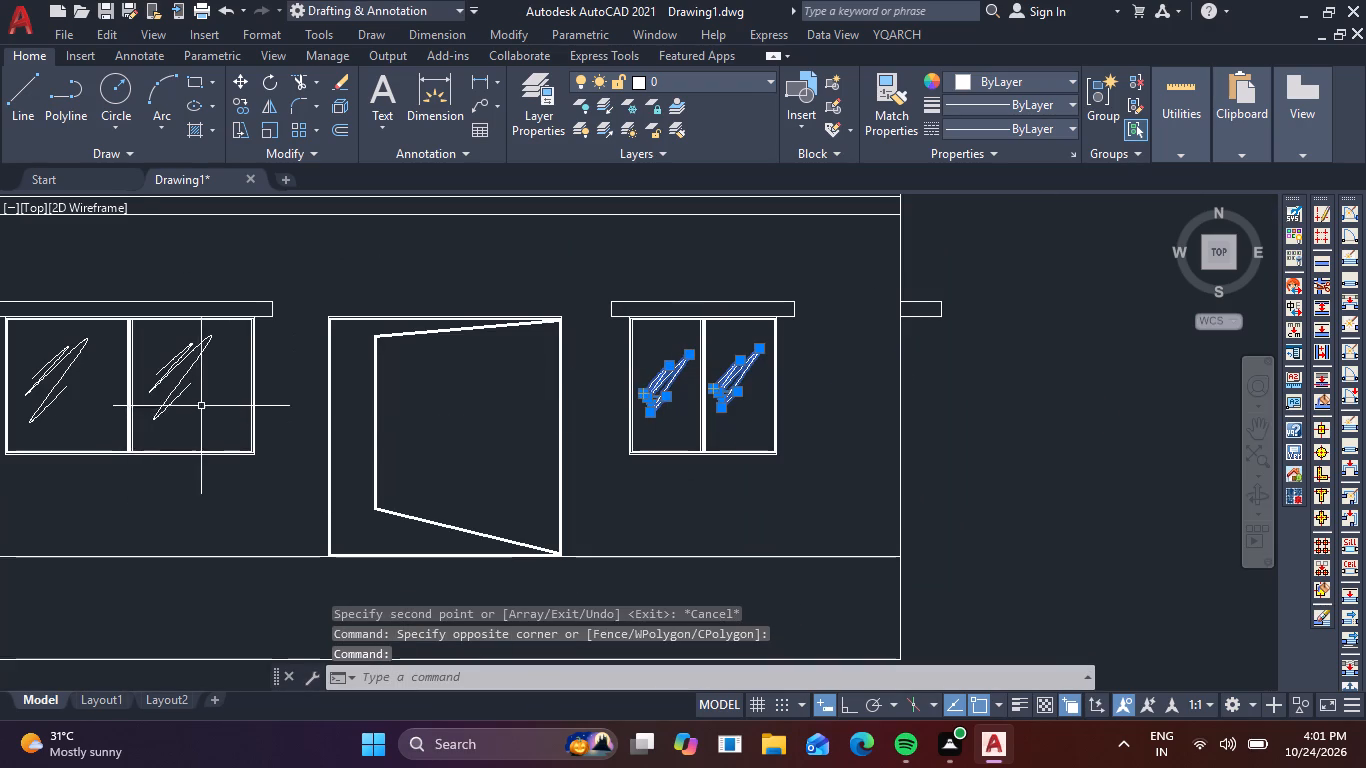
middle_drag(201, 404, 438, 420)
scroll(438, 420, up, 1)
drag(428, 414, 421, 405)
click(398, 383)
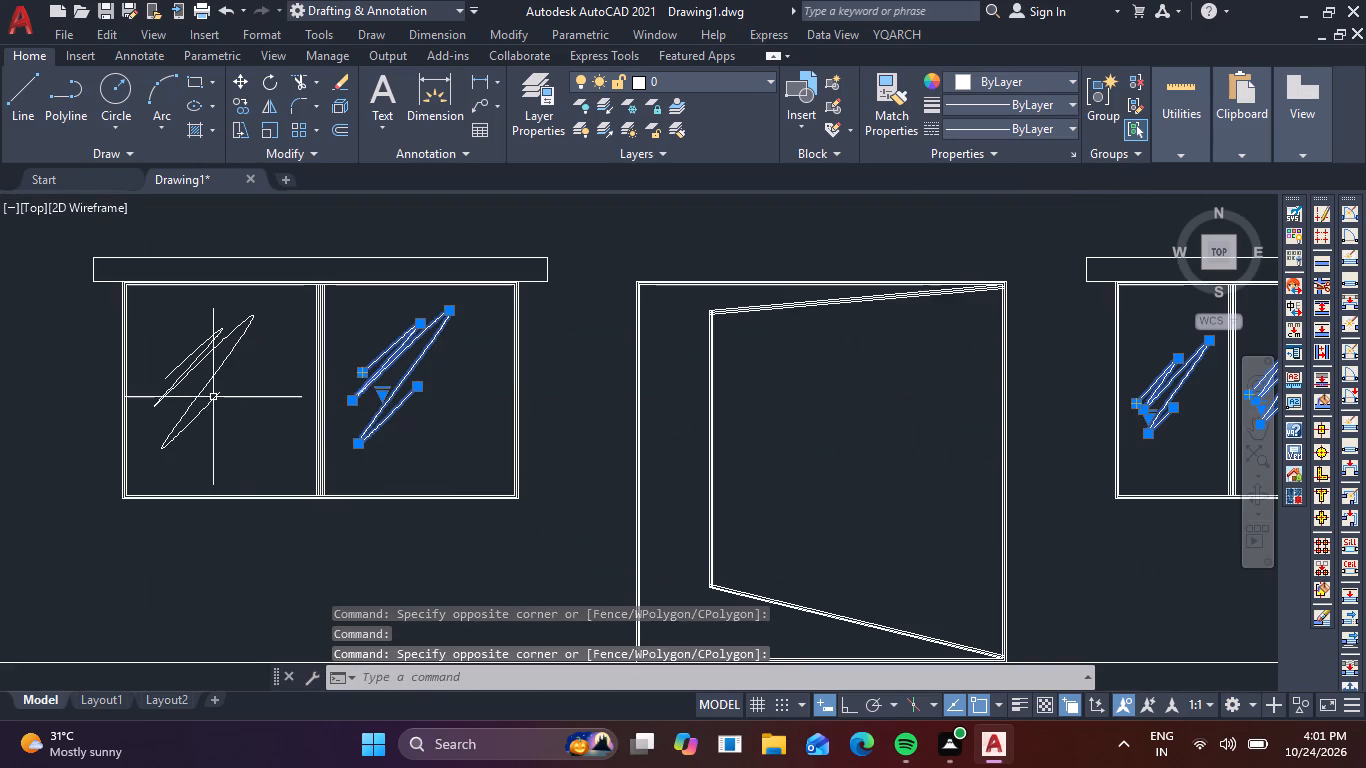
click(213, 397)
click(178, 355)
click(232, 392)
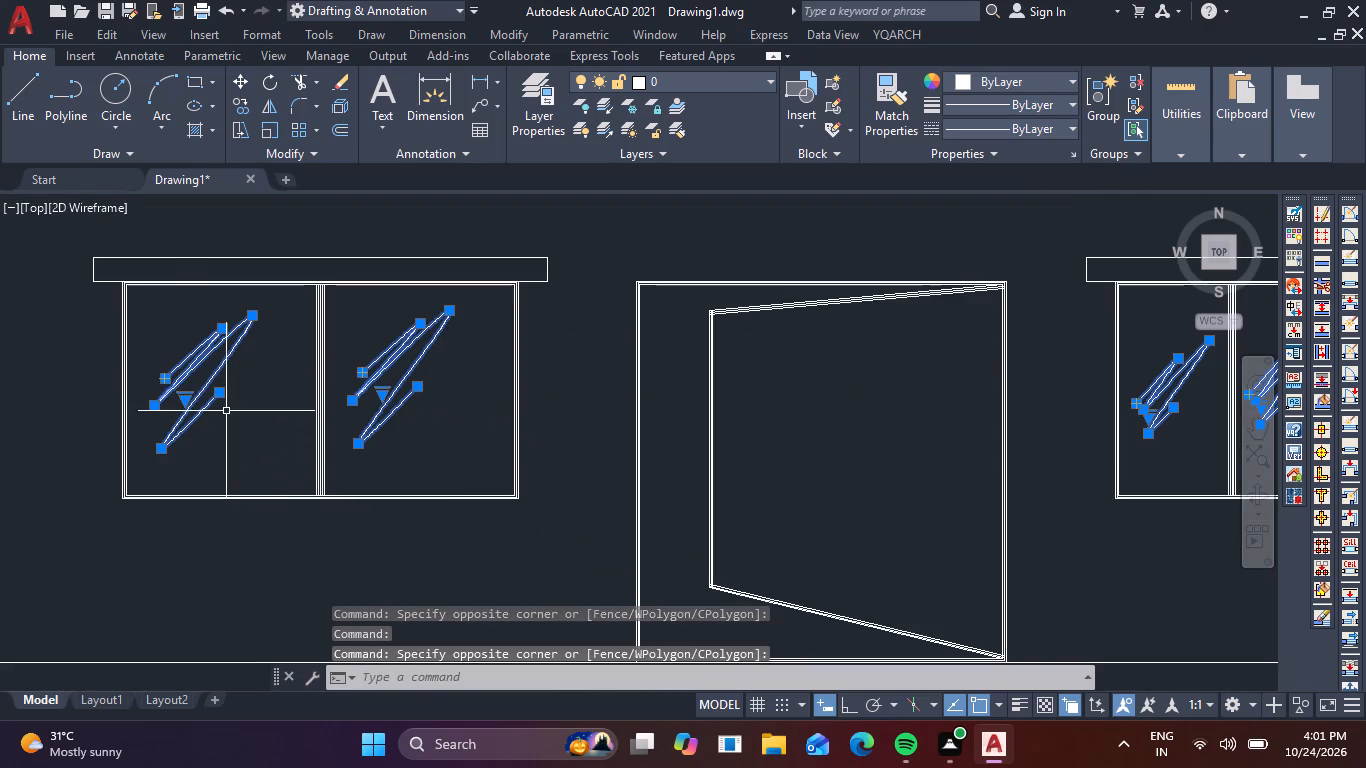
text(CO)
key(space)
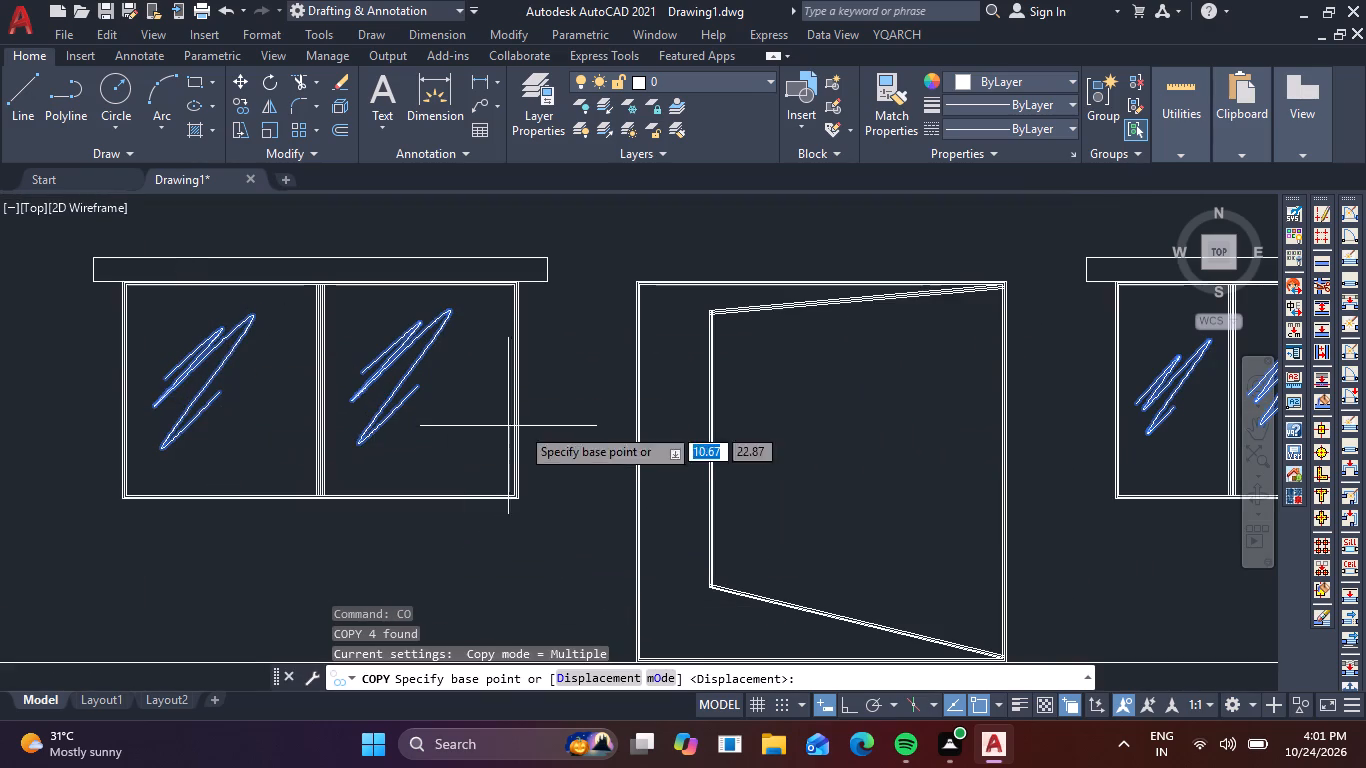
middle_drag(837, 424, 343, 551)
click(795, 526)
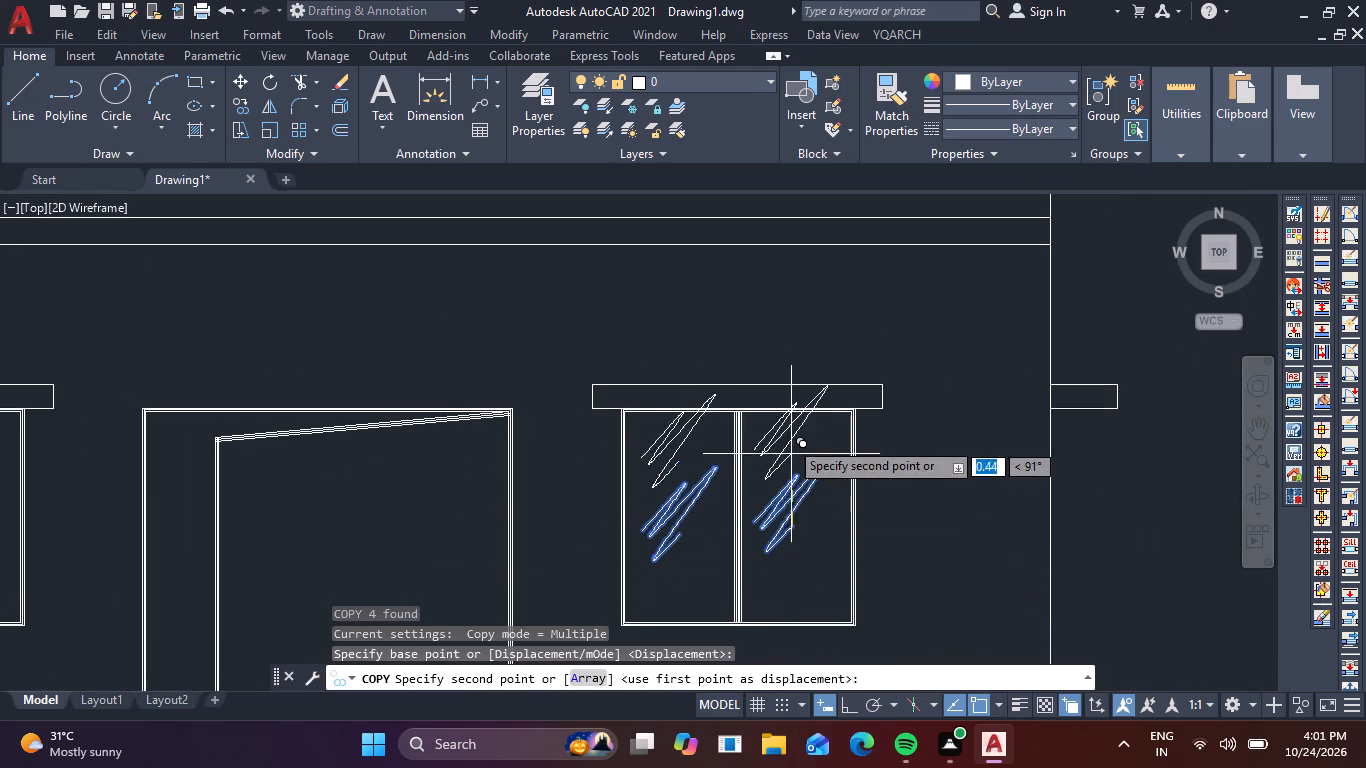
scroll(781, 396, down, 1)
middle_drag(816, 341, 822, 568)
scroll(807, 358, up, 1)
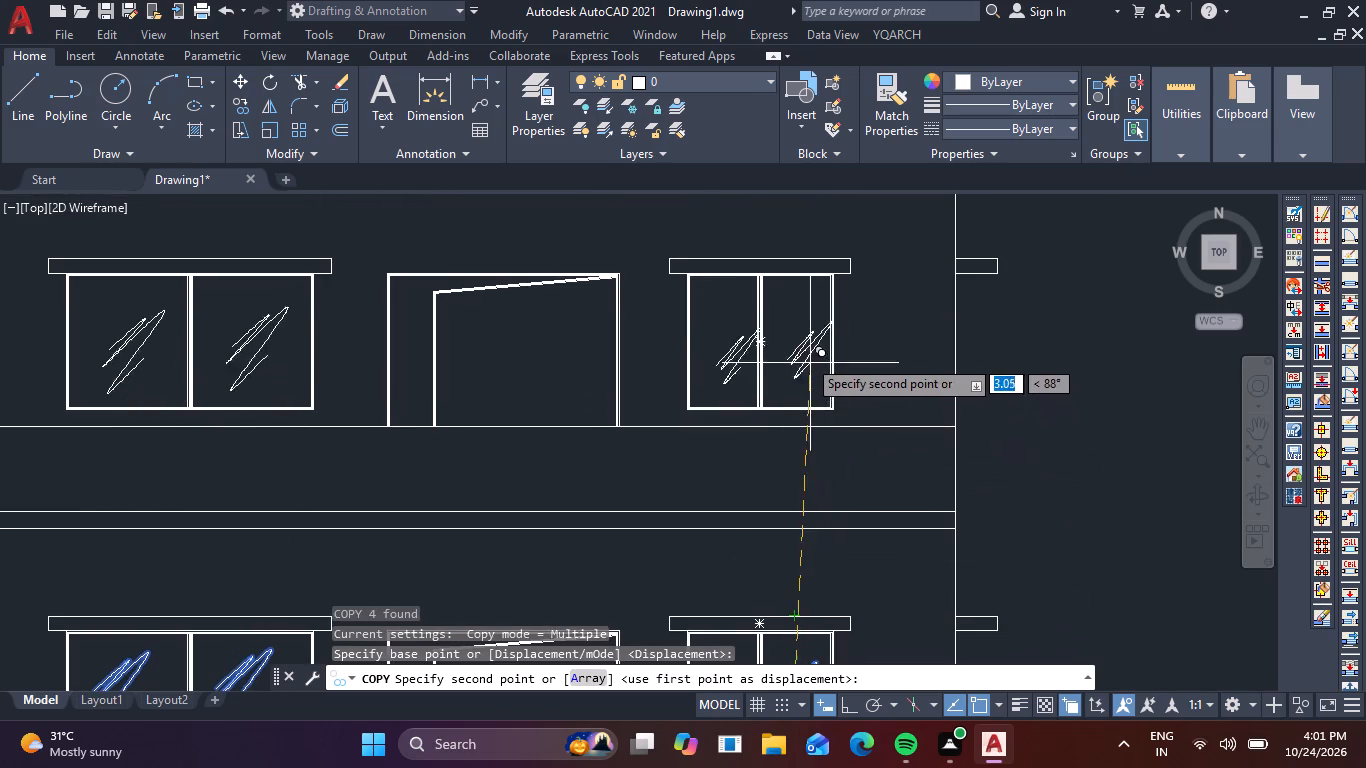
click(784, 343)
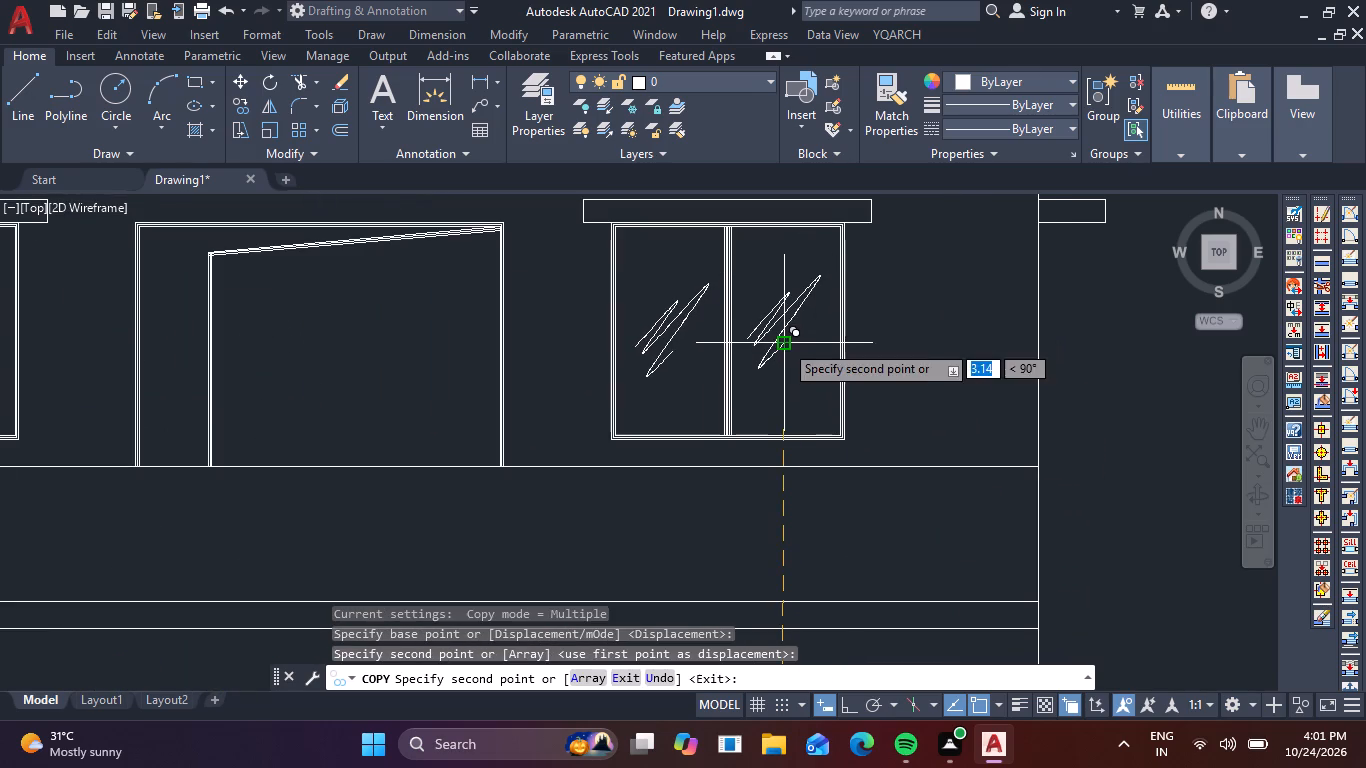
key(Escape)
Hatch the top parapet band of the elevation with the AR-RROOF pattern at scale 0.20.
scroll(879, 396, down, 1)
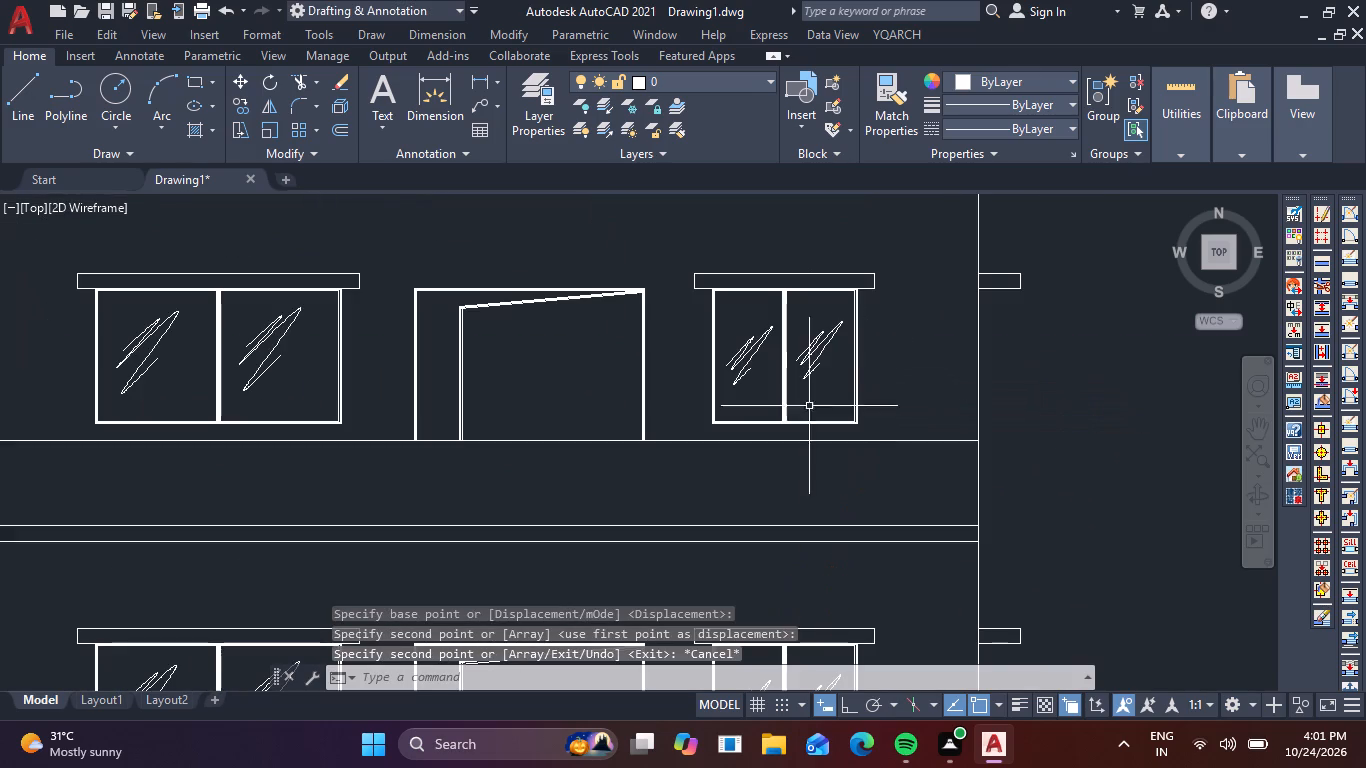
scroll(677, 459, down, 2)
scroll(768, 466, down, 1)
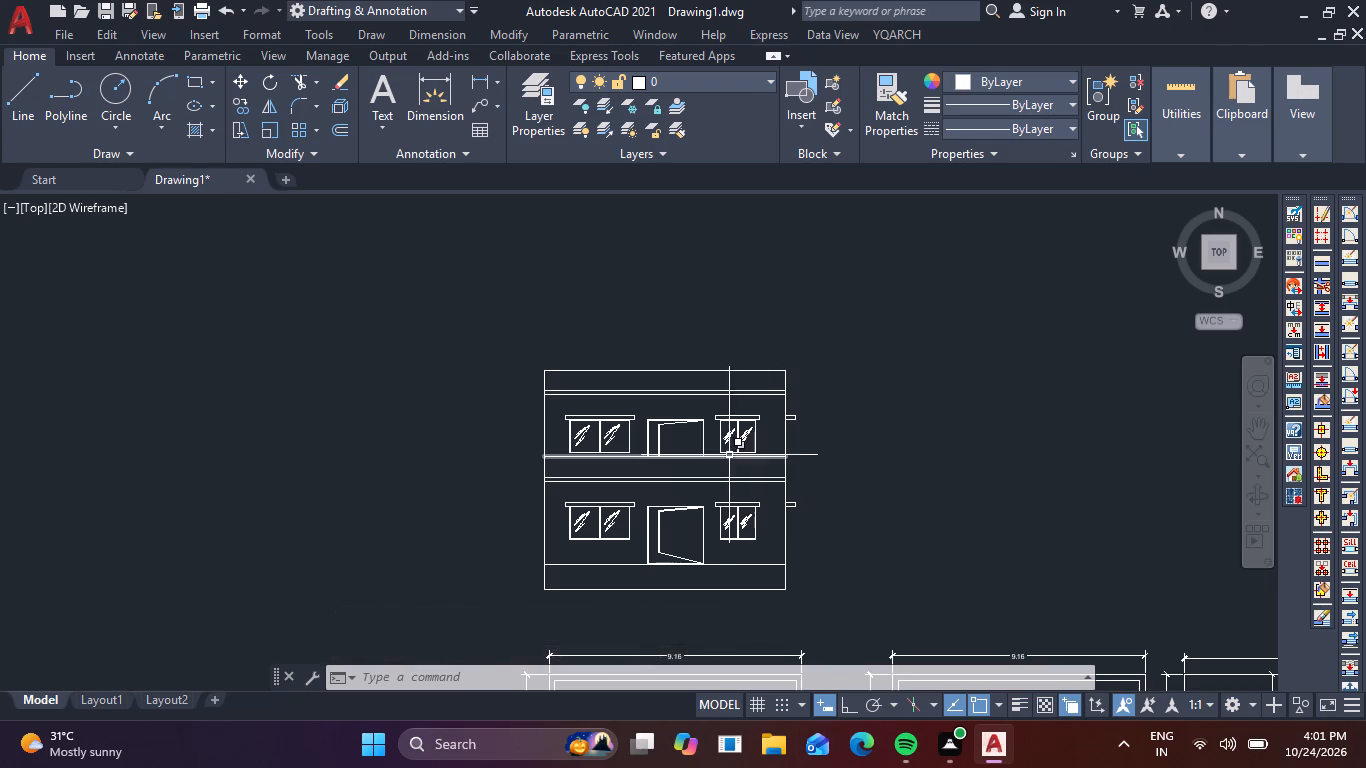
text(H)
key(space)
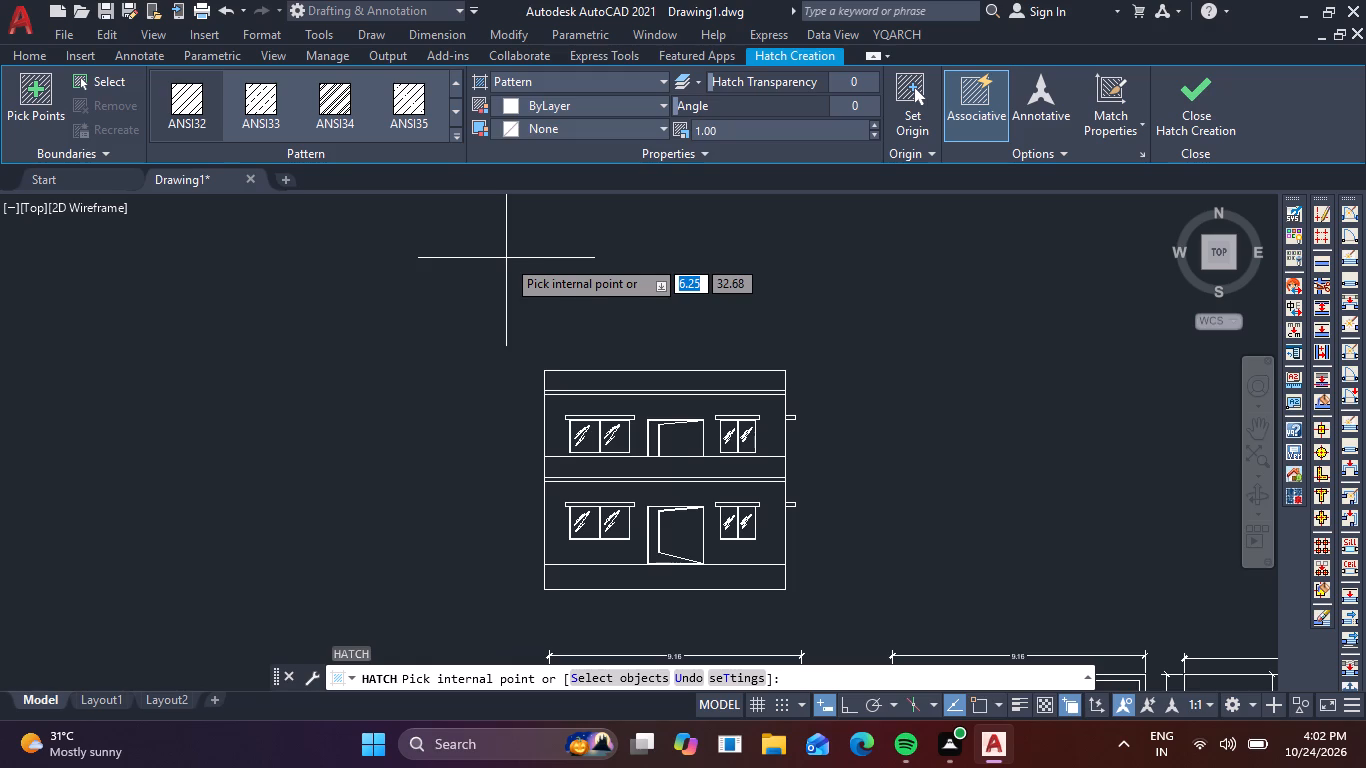
click(452, 138)
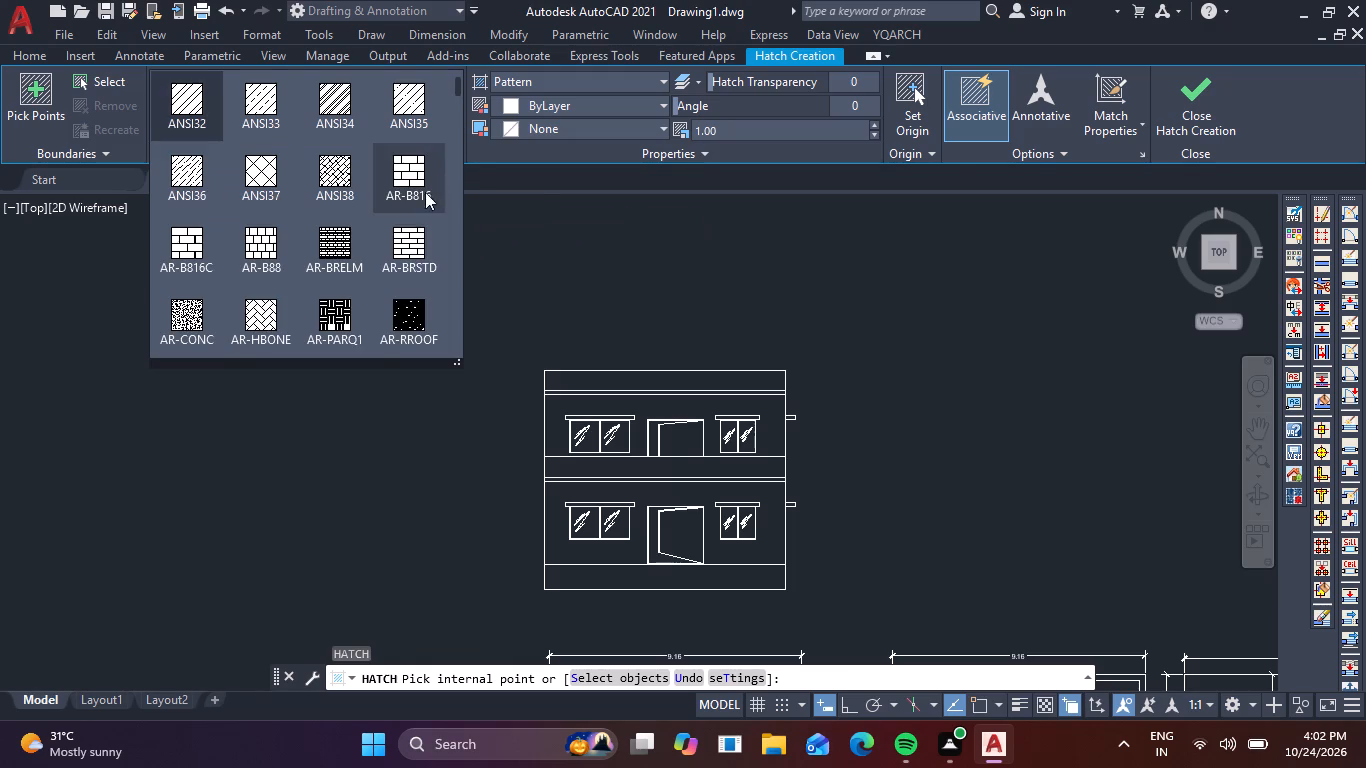
click(423, 307)
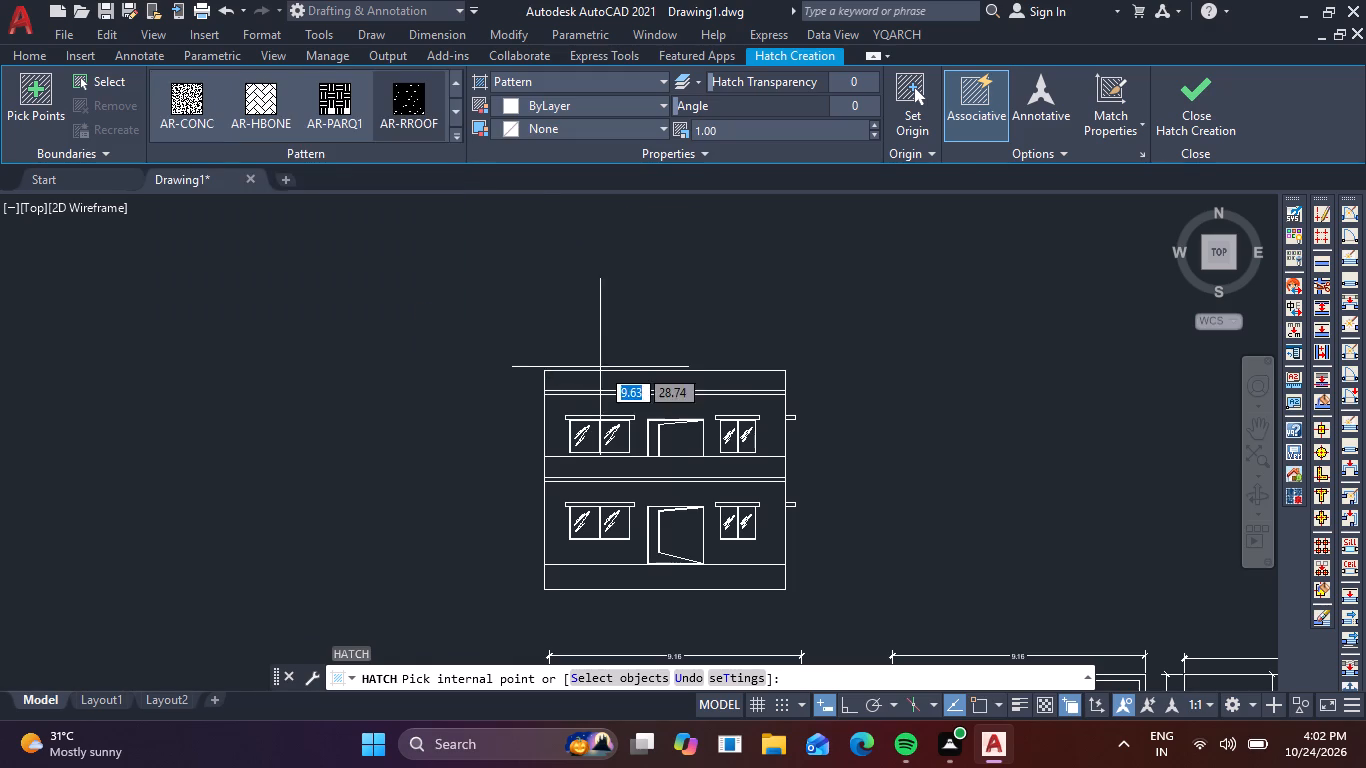
scroll(633, 381, up, 2)
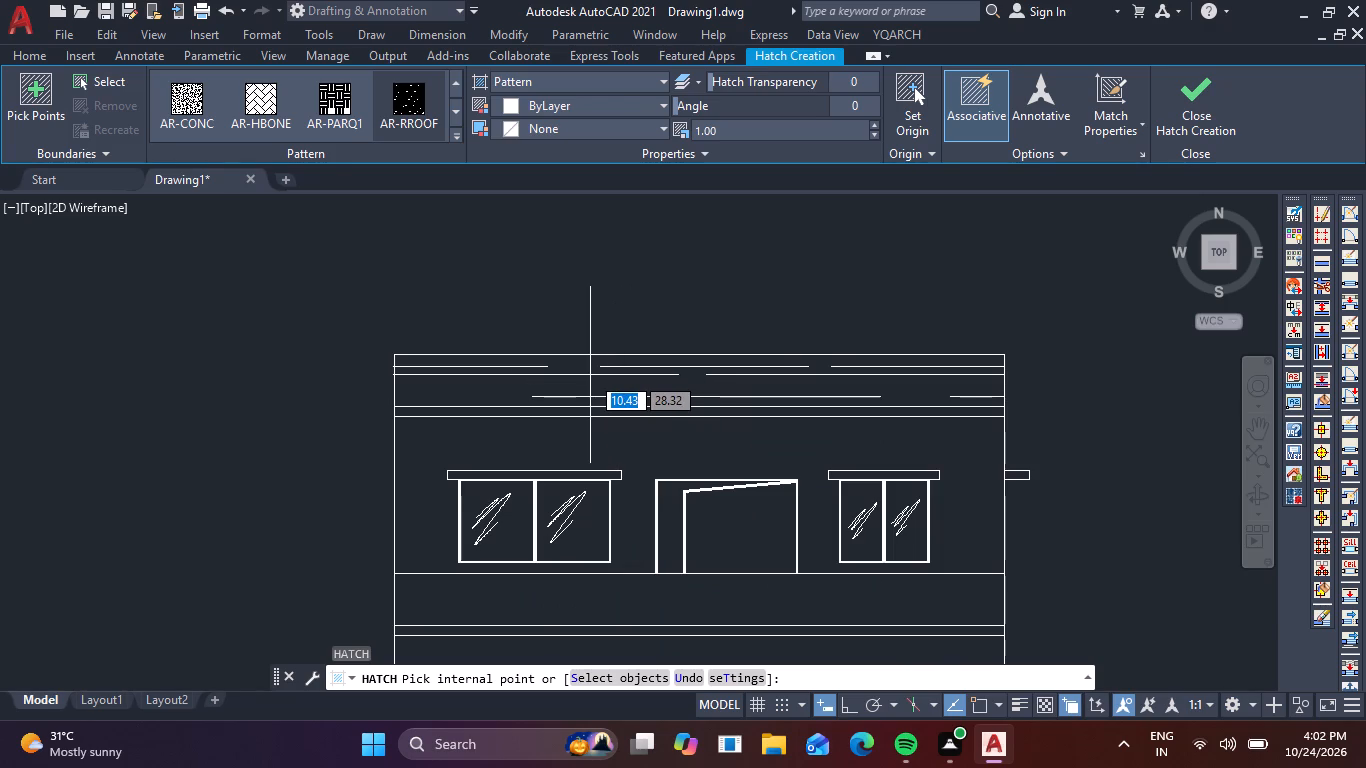
click(590, 375)
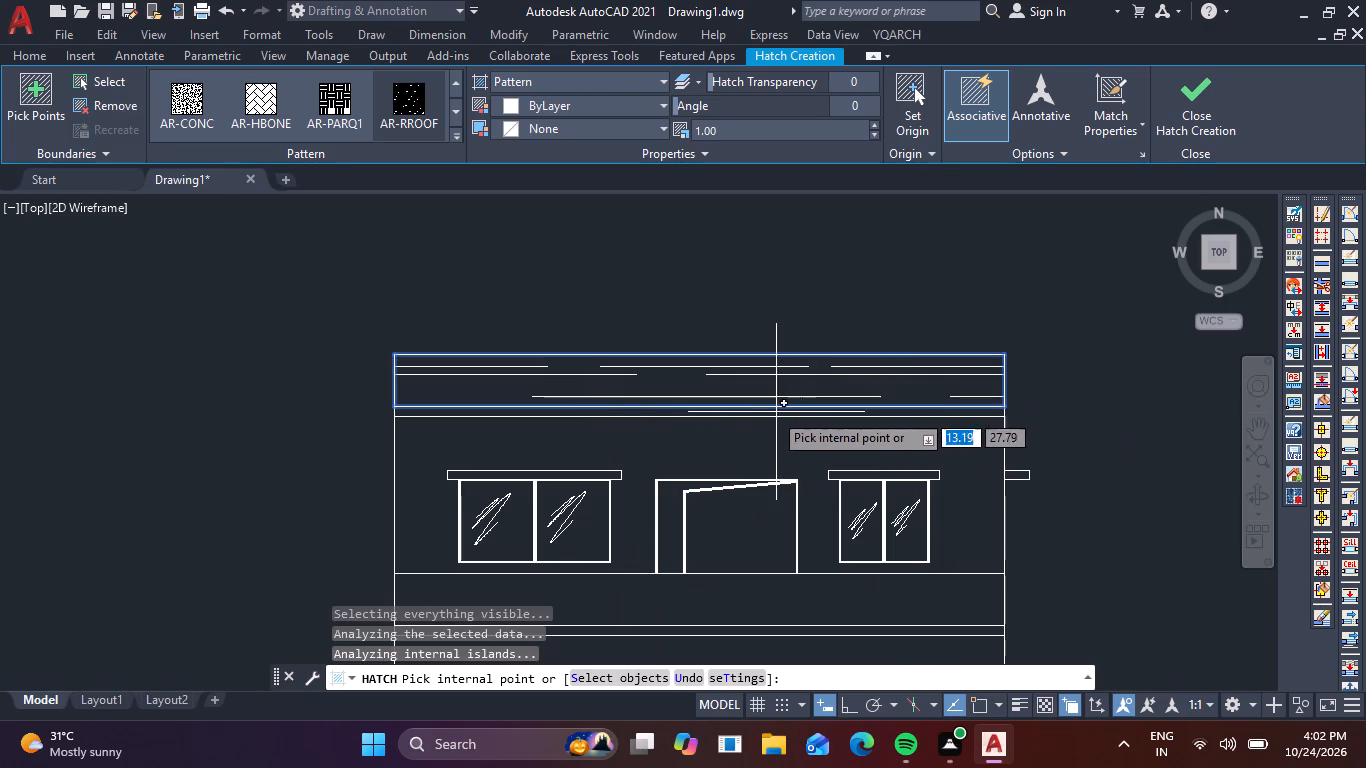
triple_click(877, 135)
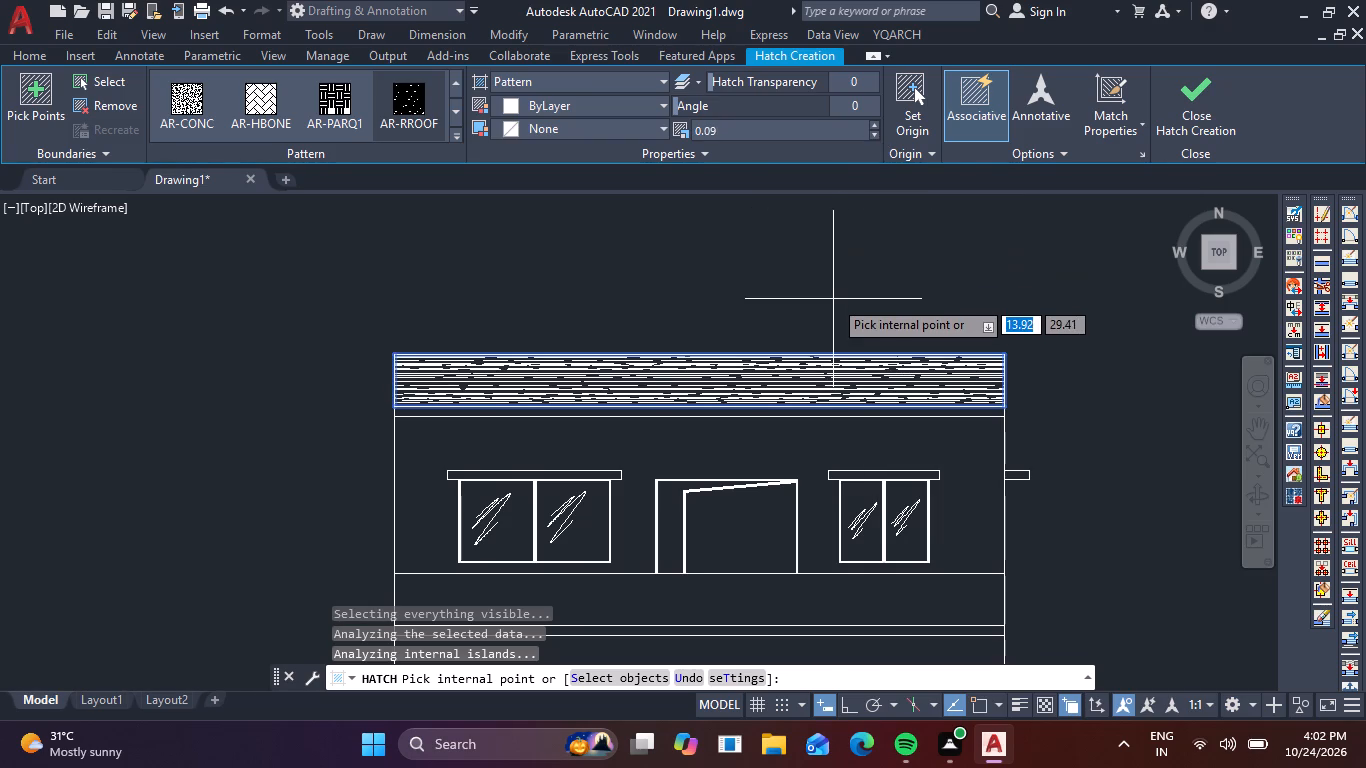
middle_drag(826, 297, 790, 207)
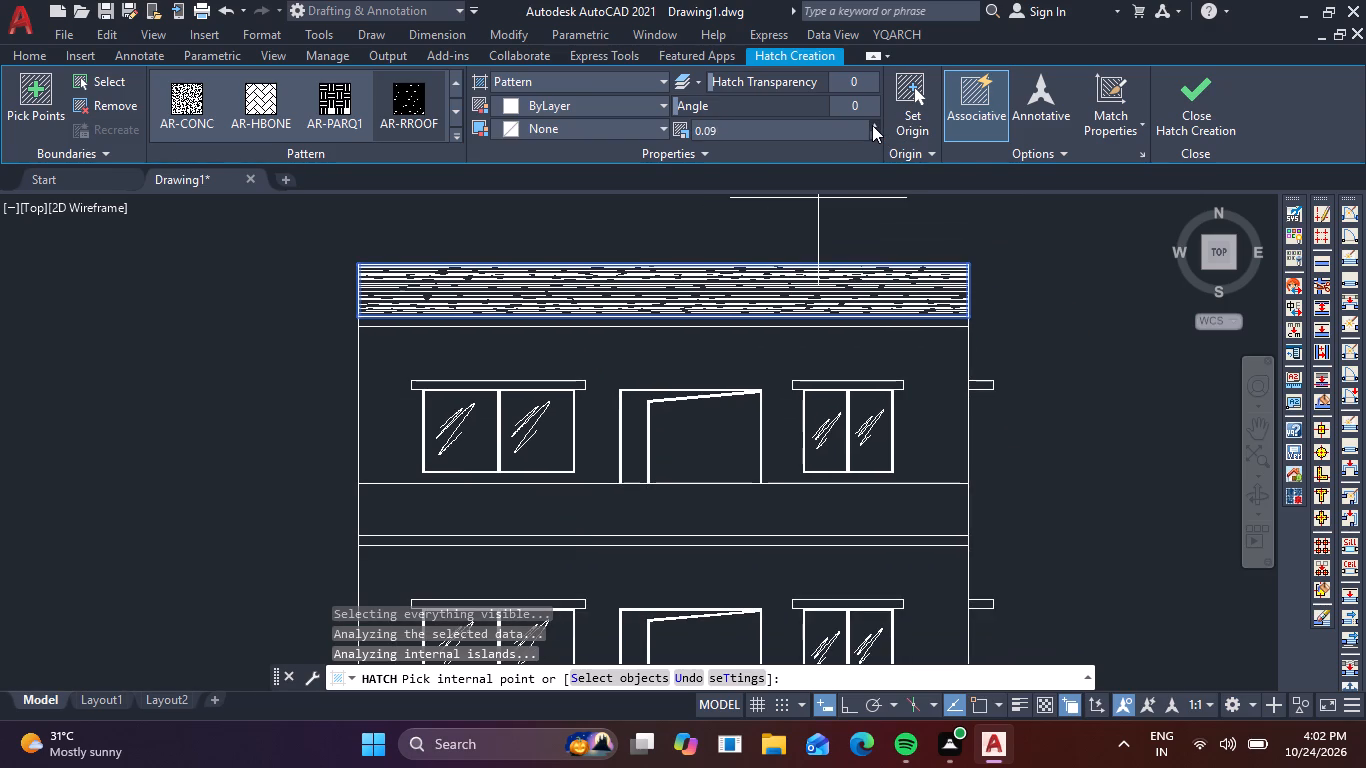
triple_click(872, 125)
double_click(872, 125)
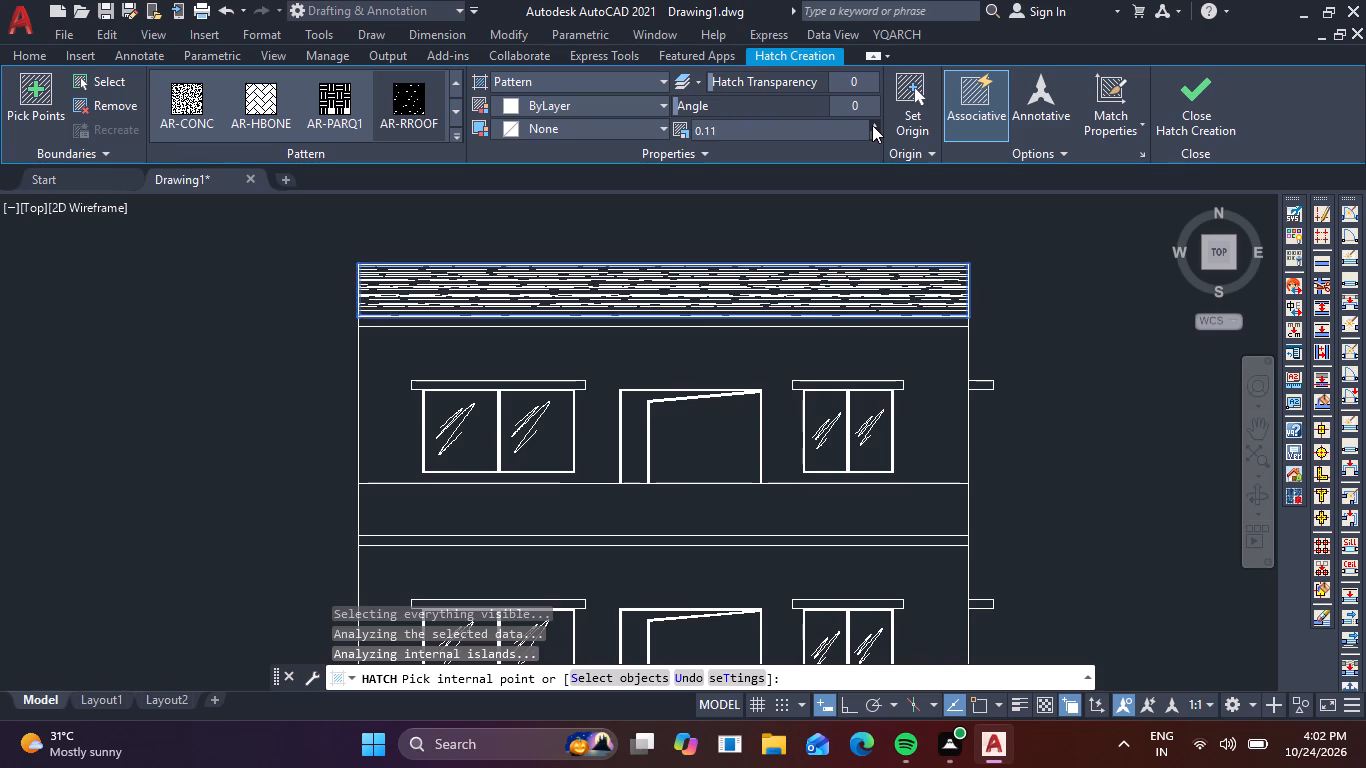
triple_click(872, 125)
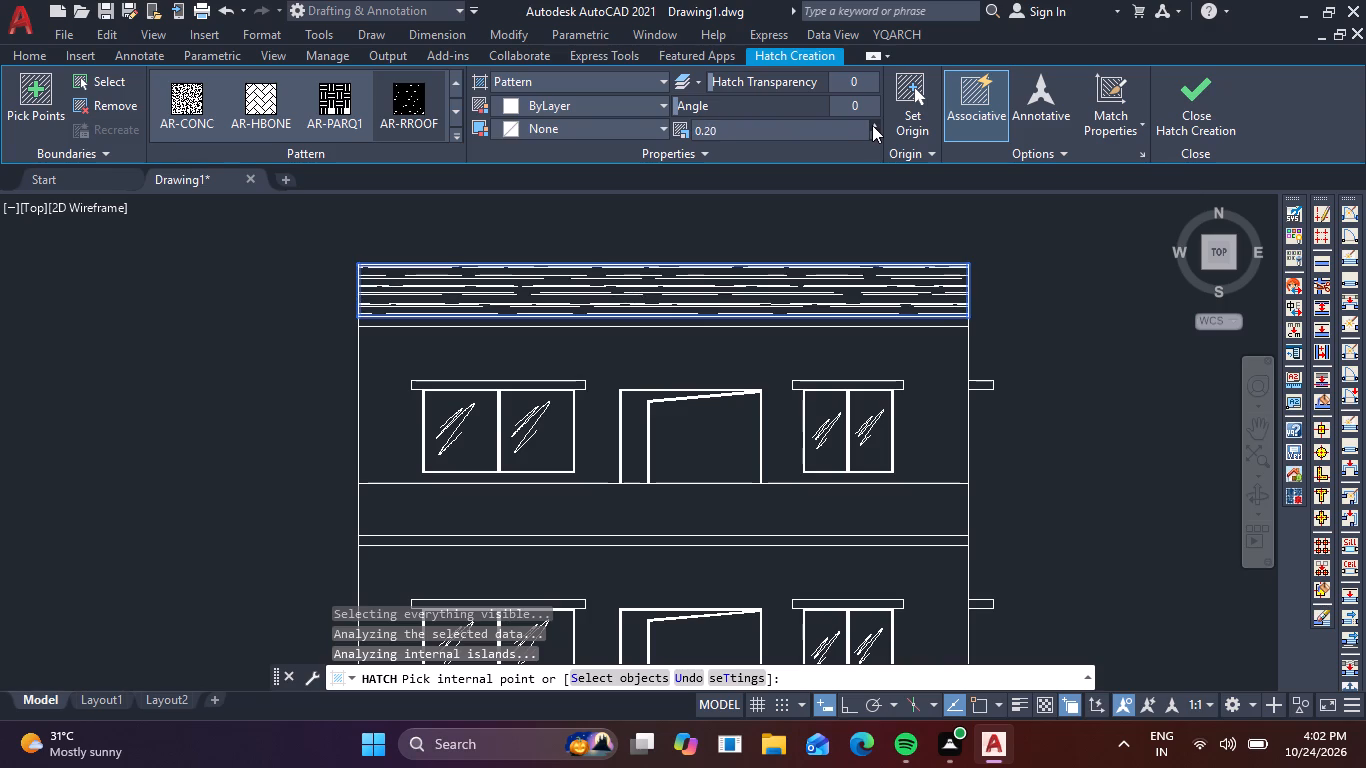
Add the band directly below the upper storey's door and windows to the AR-RROOF hatch and finish the hatch.
click(807, 495)
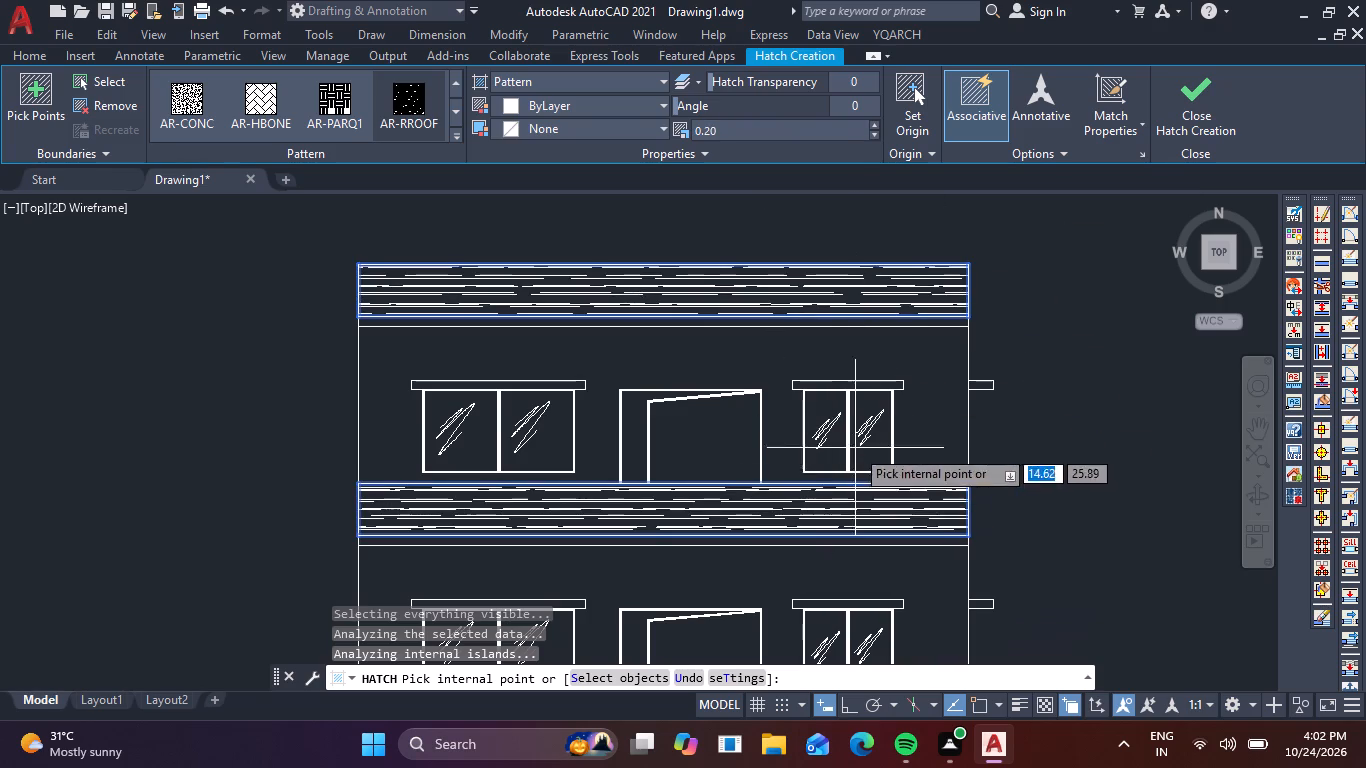
click(1178, 111)
scroll(959, 300, down, 2)
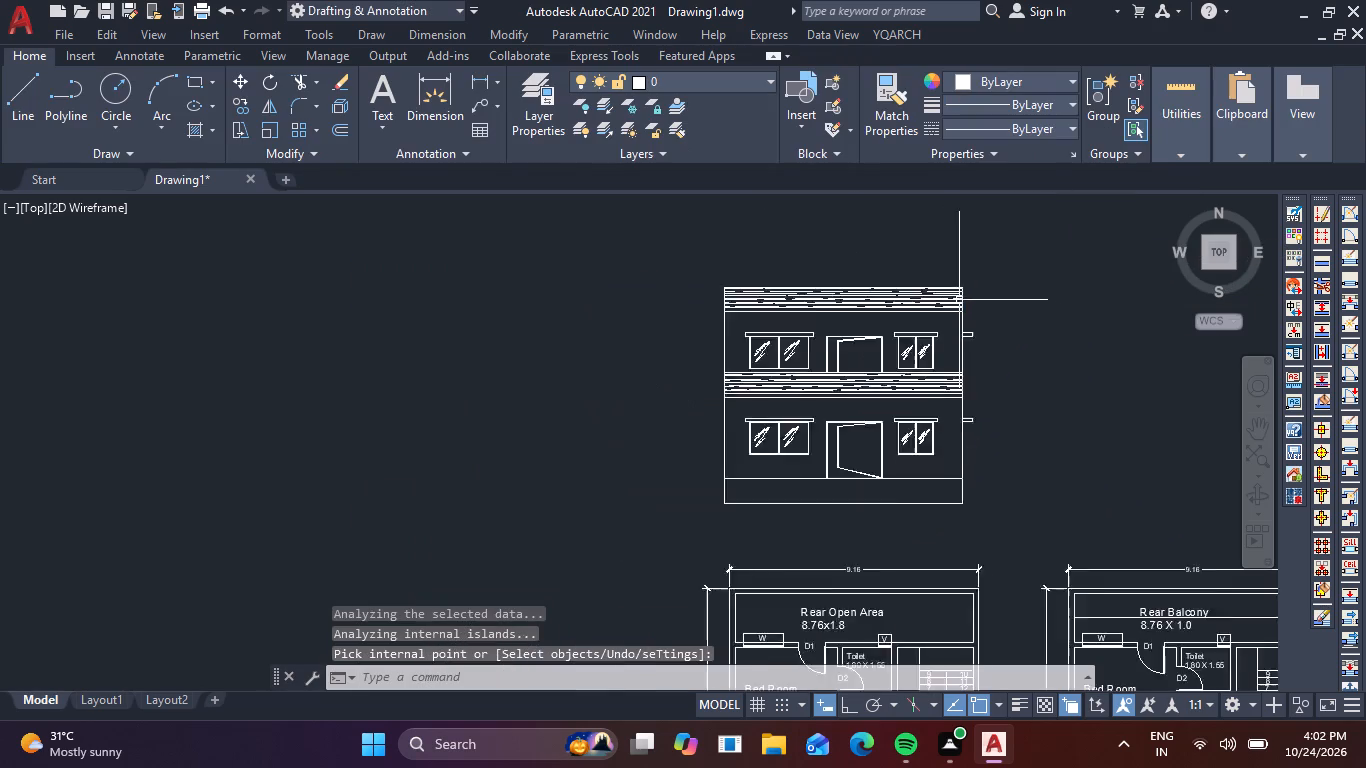
scroll(959, 300, down, 1)
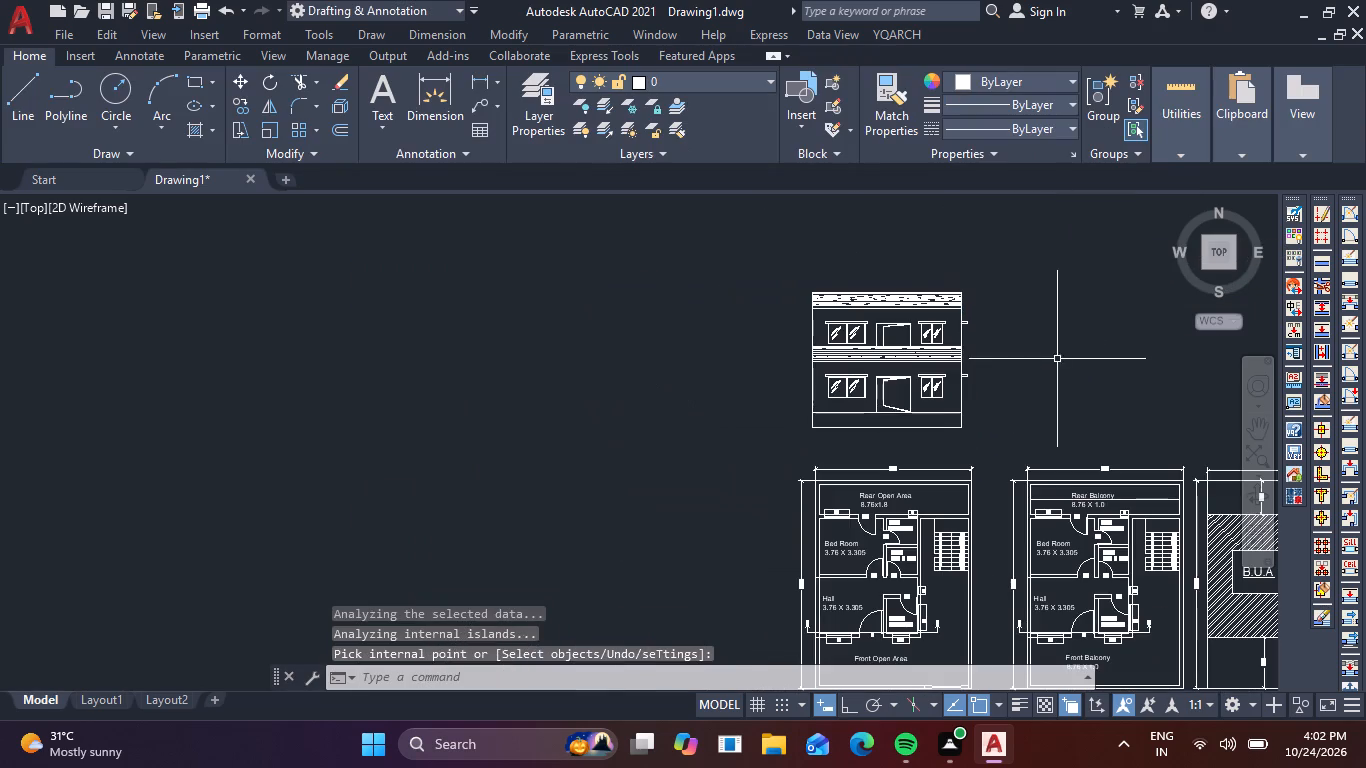
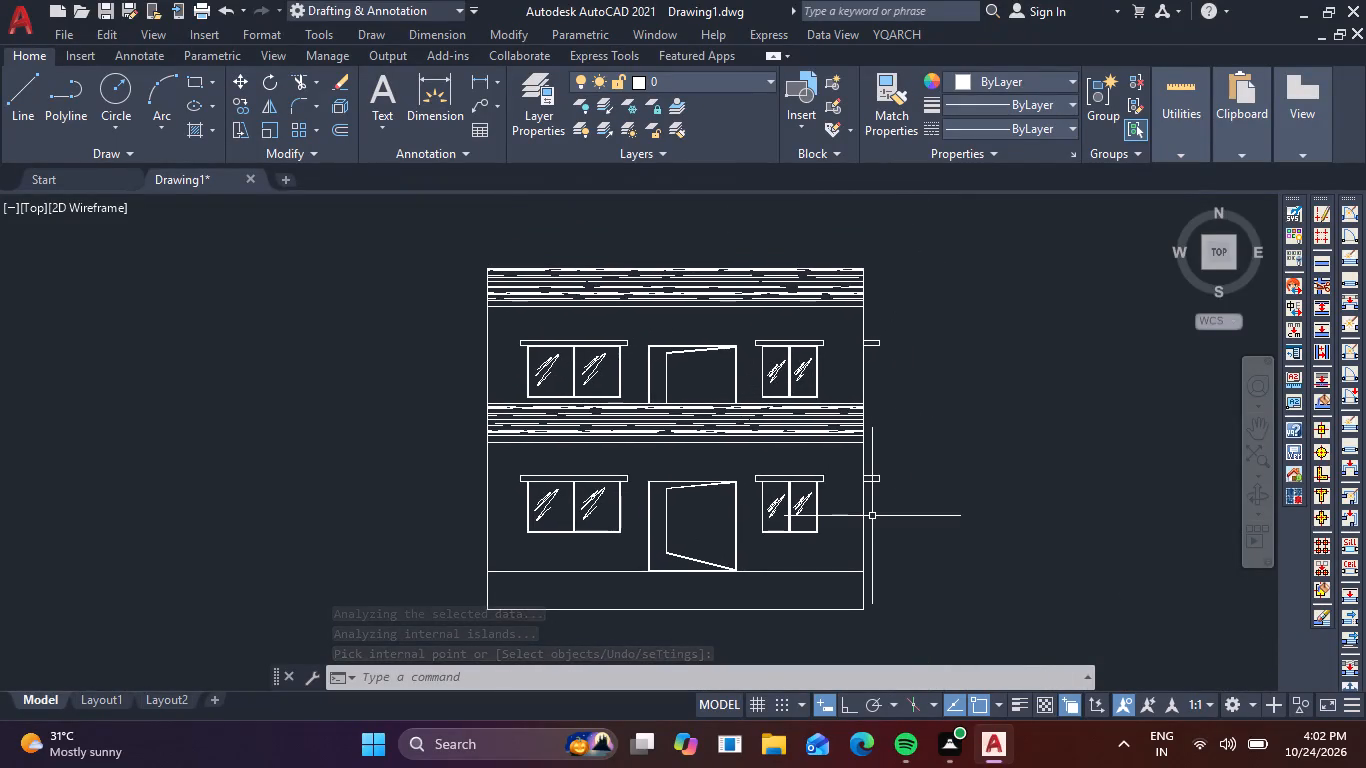
Hatch the two thin bands directly below the AR-RROOF parapet bands of the elevation with the SOLID pattern.
scroll(740, 480, up, 1)
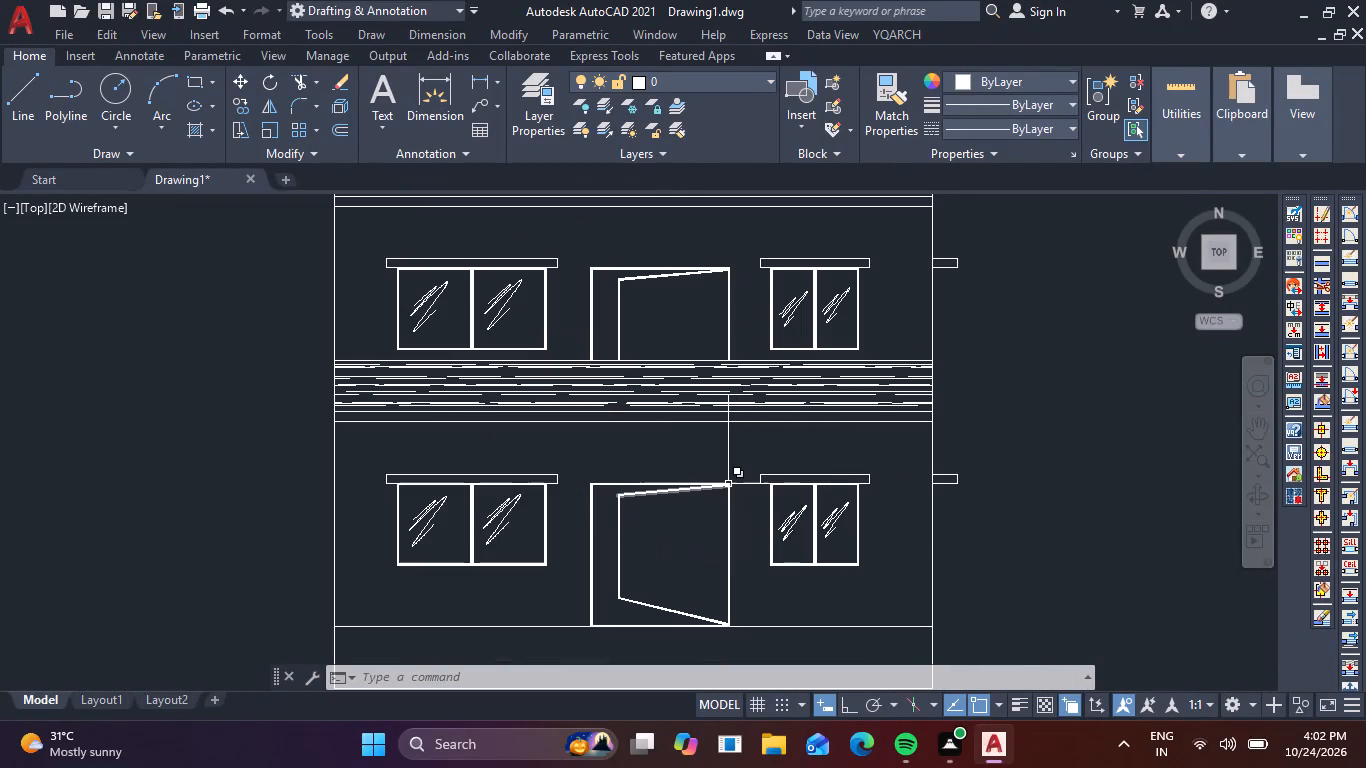
key(h)
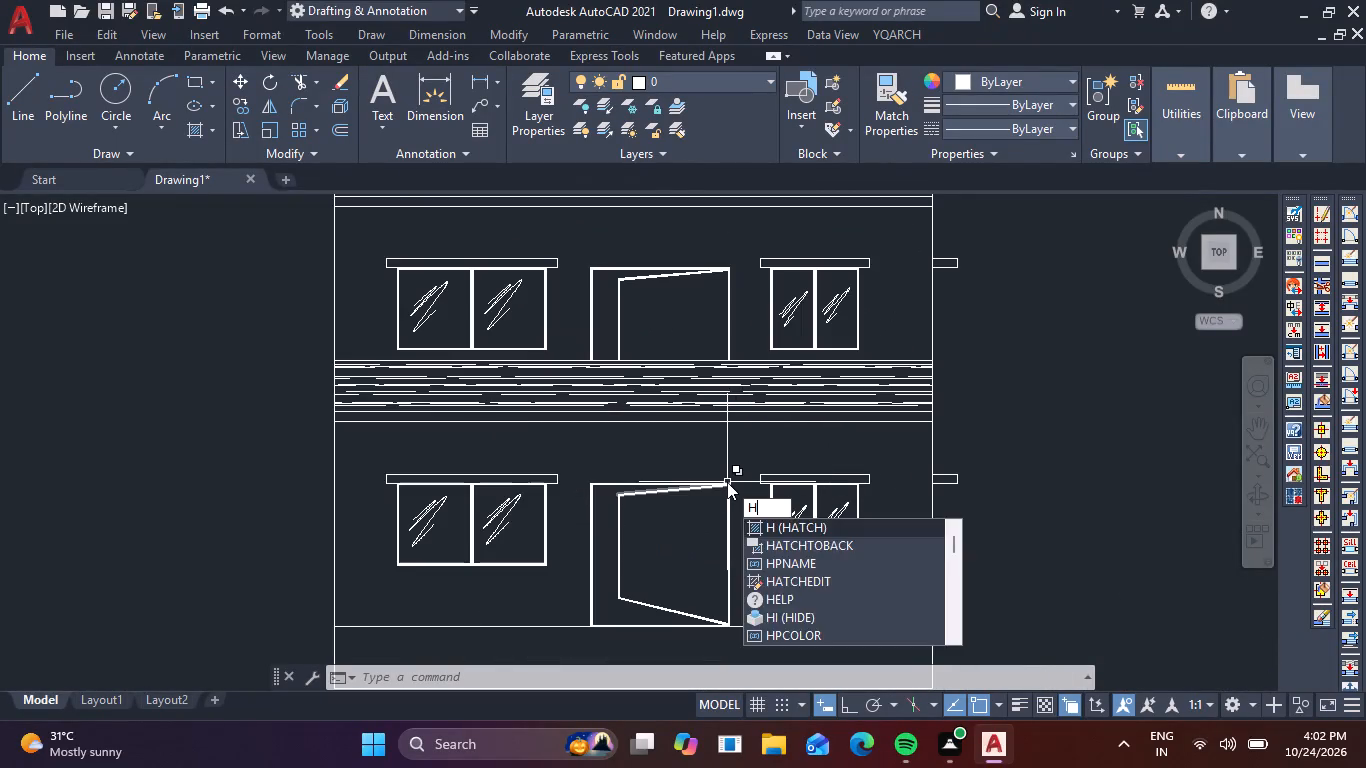
key(space)
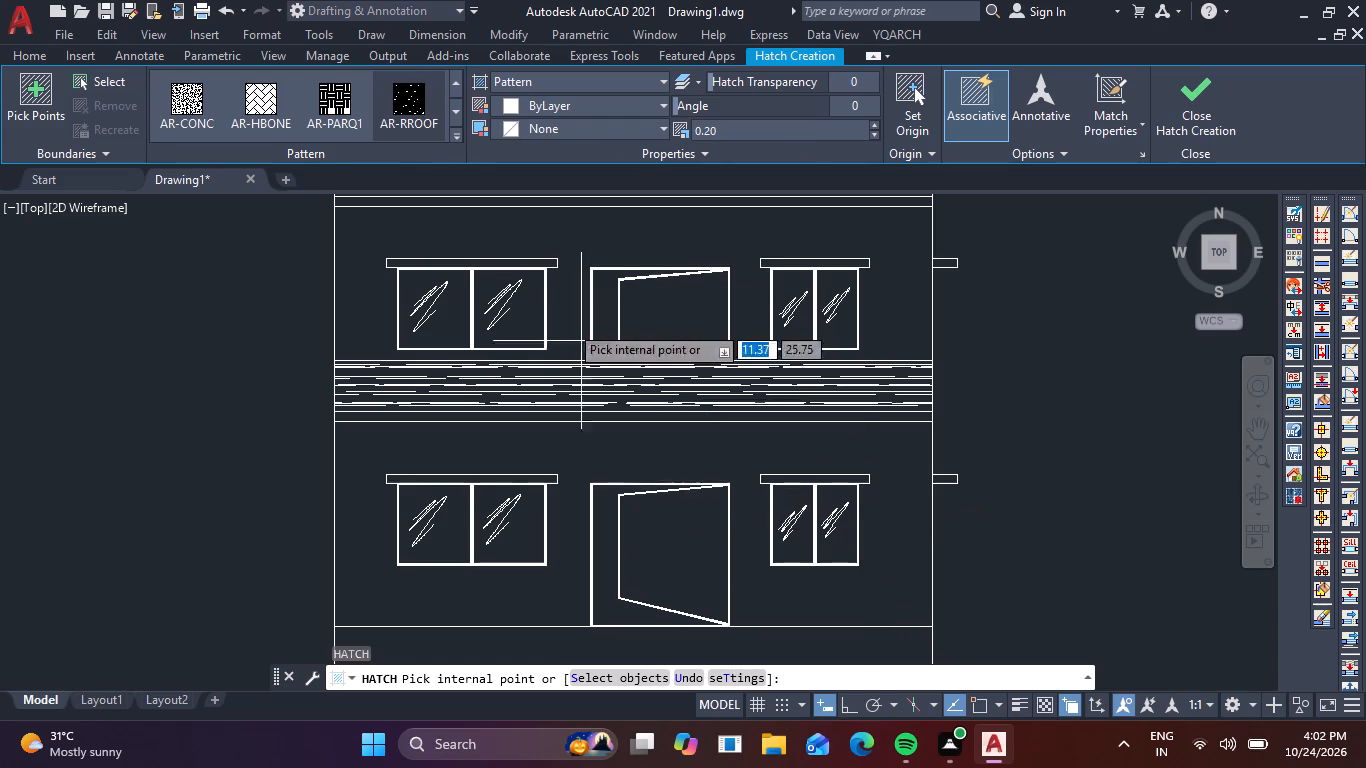
click(460, 138)
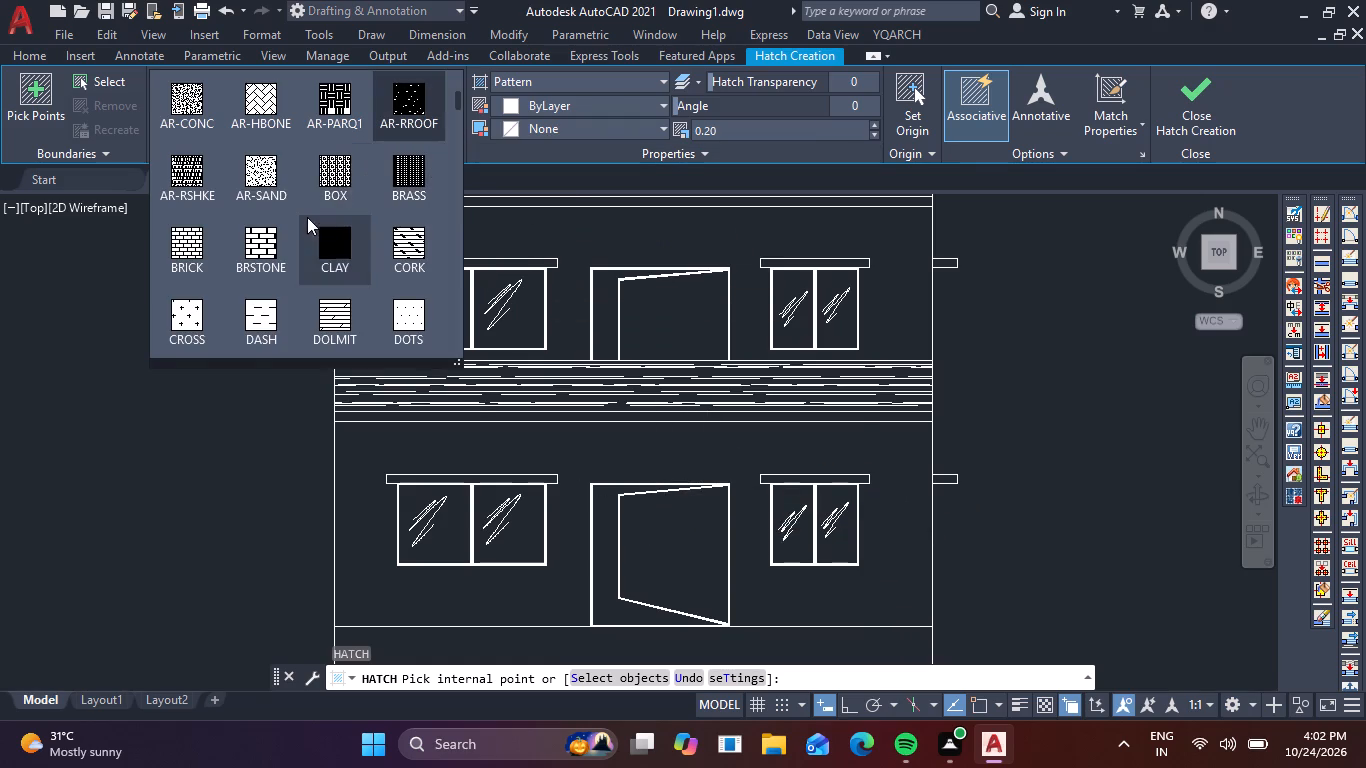
scroll(315, 228, up, 15)
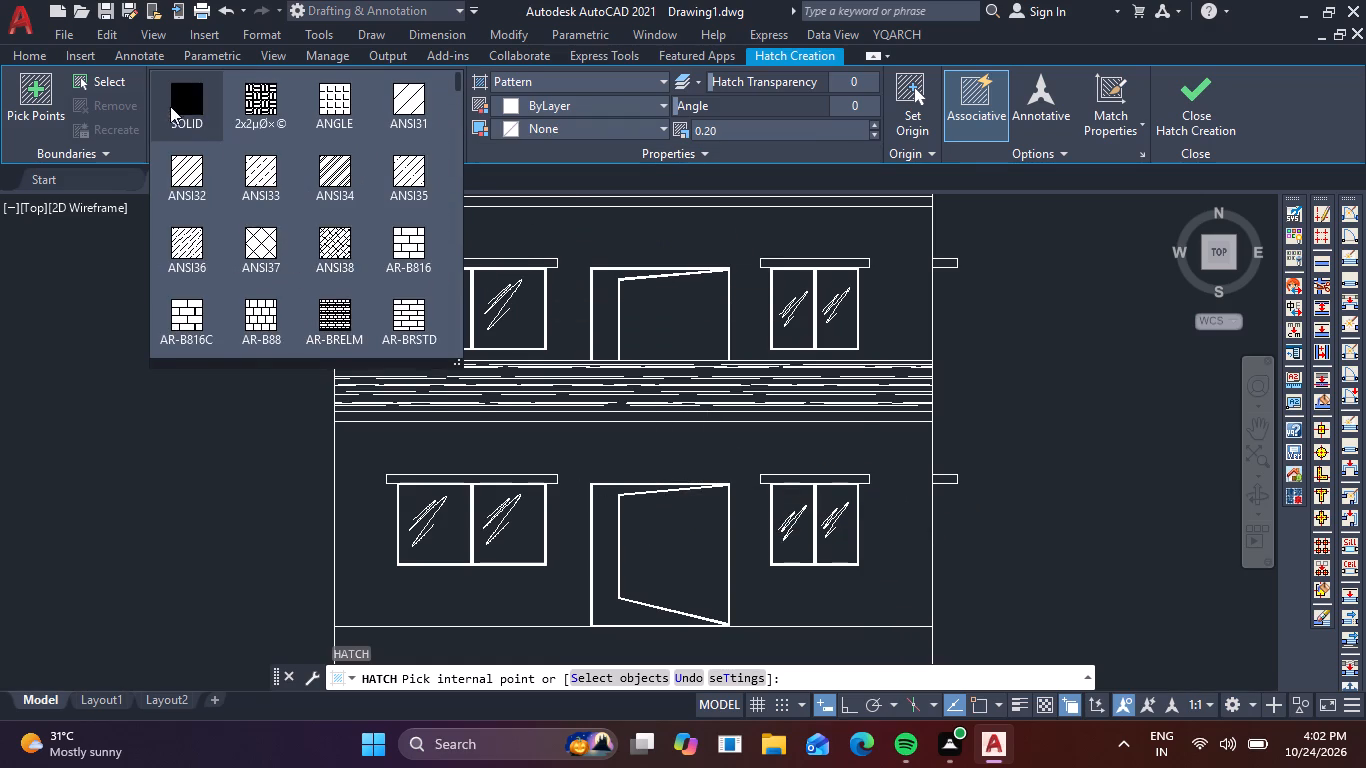
click(175, 101)
scroll(515, 402, up, 2)
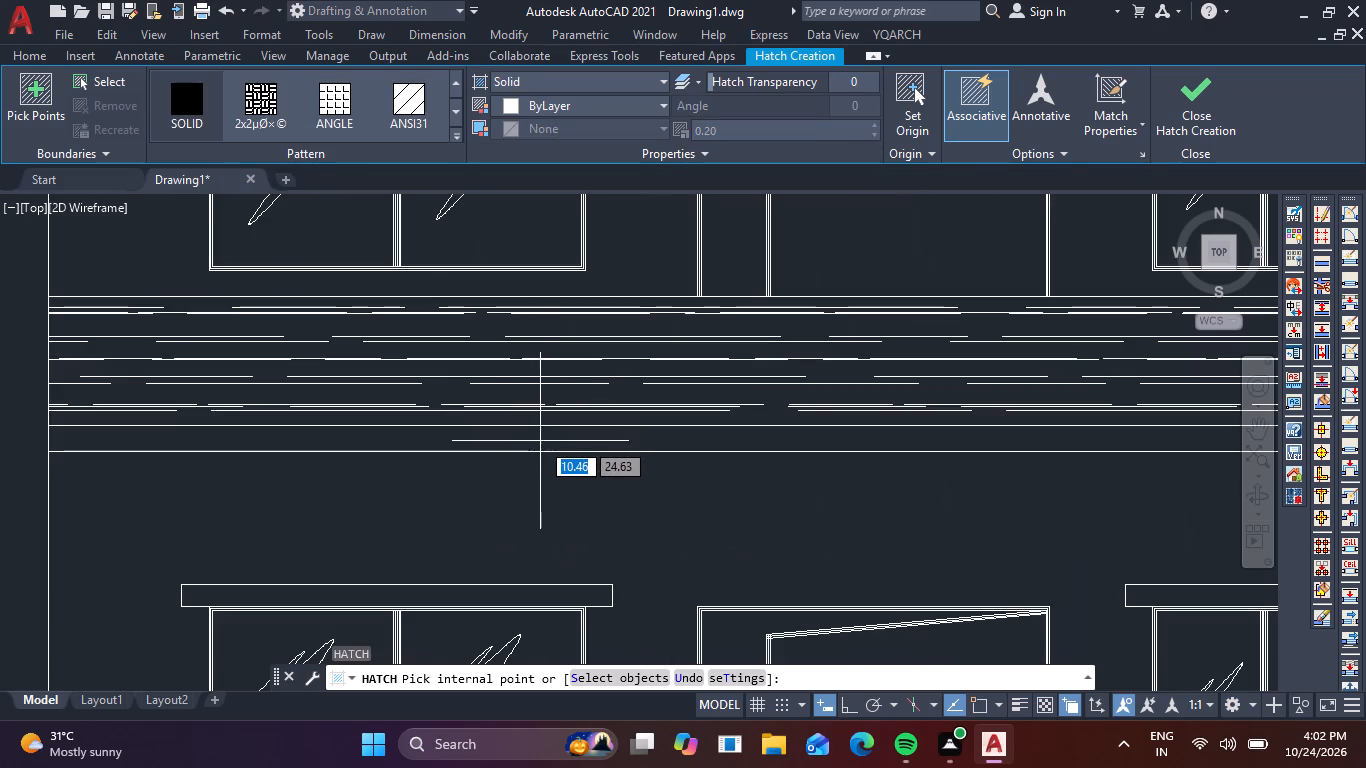
click(541, 443)
scroll(515, 426, down, 3)
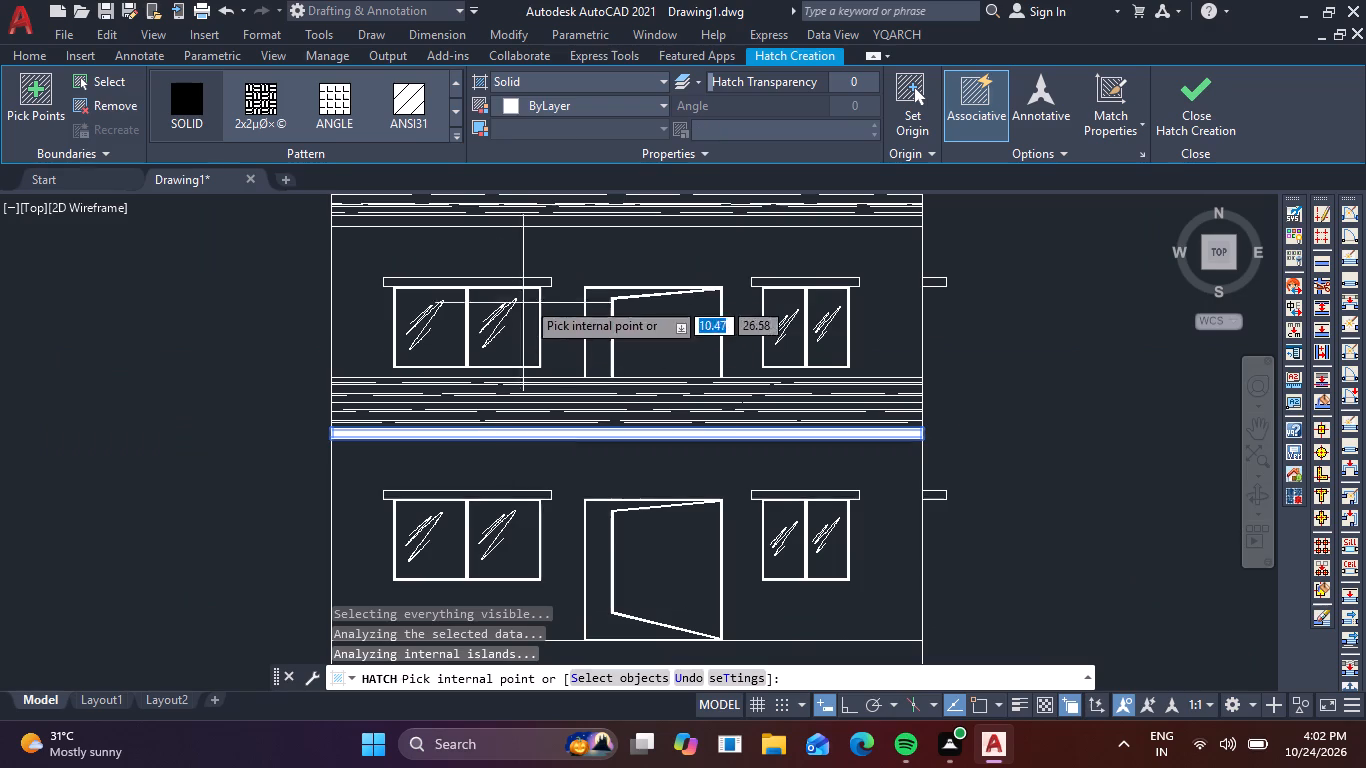
scroll(586, 228, up, 2)
middle_drag(599, 220, 589, 324)
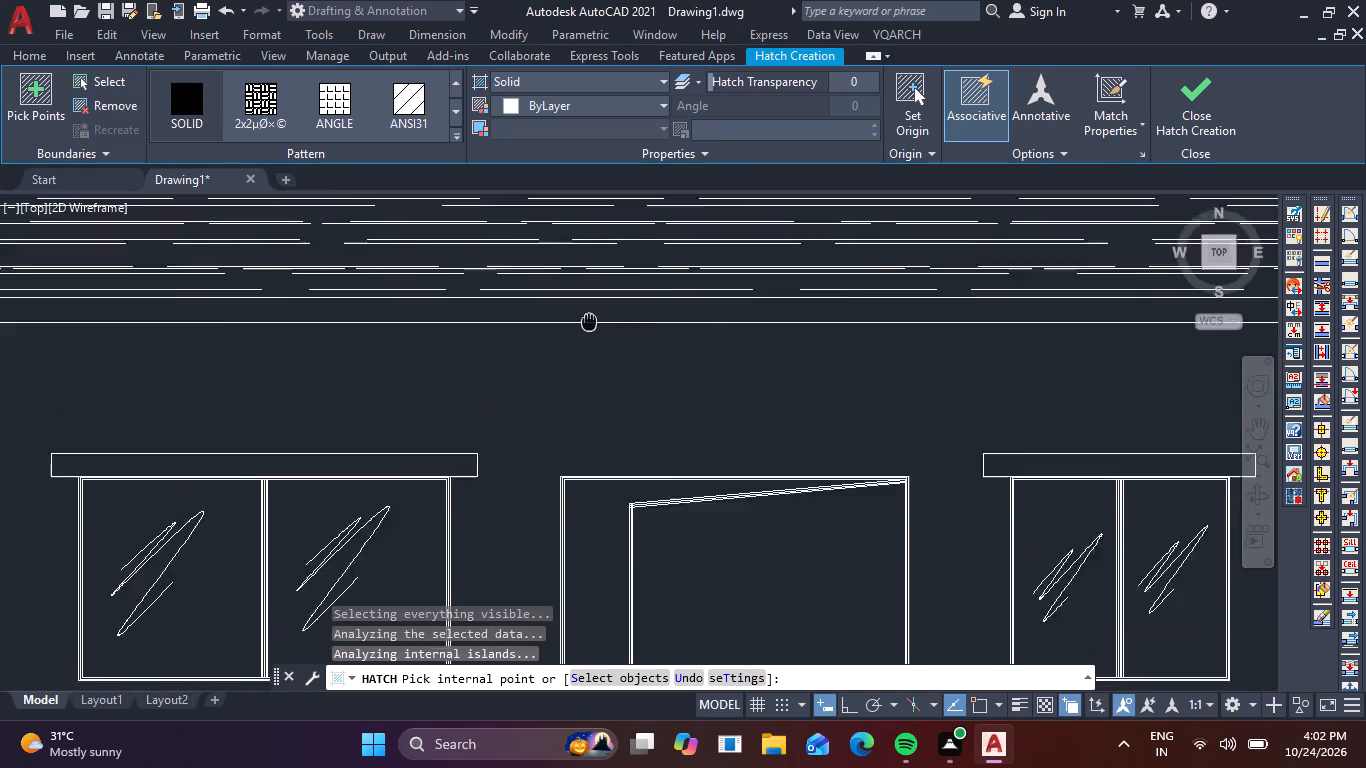
middle_drag(589, 324, 596, 386)
click(598, 376)
scroll(598, 376, down, 4)
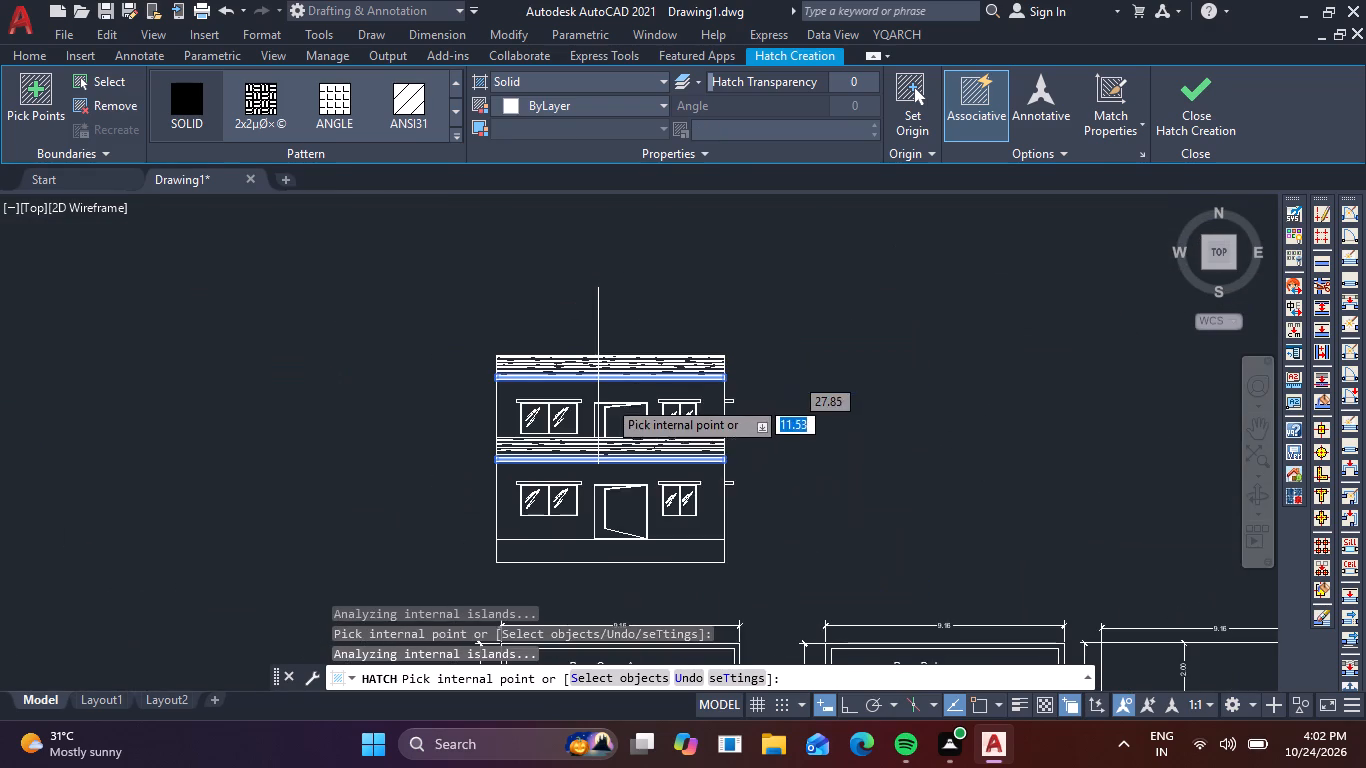
Add the sunshades above the ground storey's wide and narrow windows to the solid hatch and finish the hatch.
scroll(552, 516, up, 3)
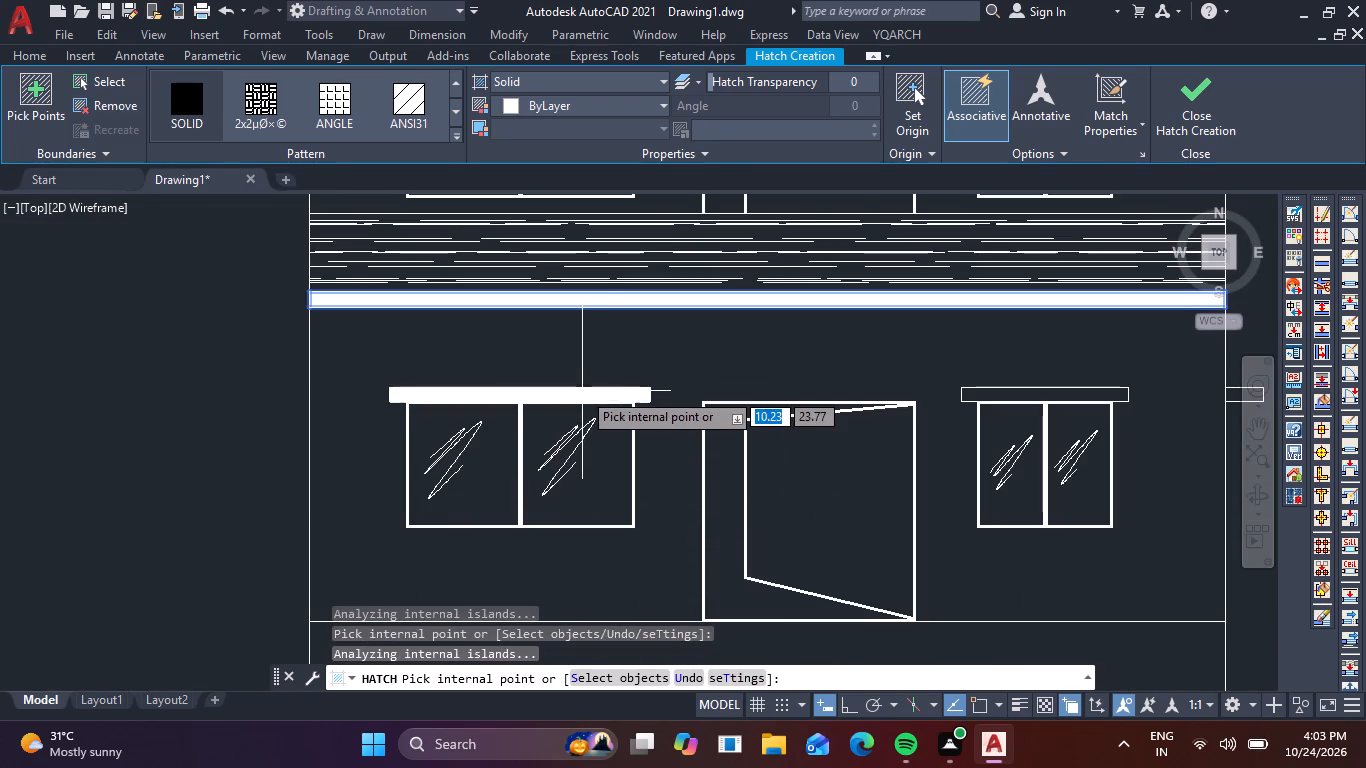
click(582, 391)
click(1023, 390)
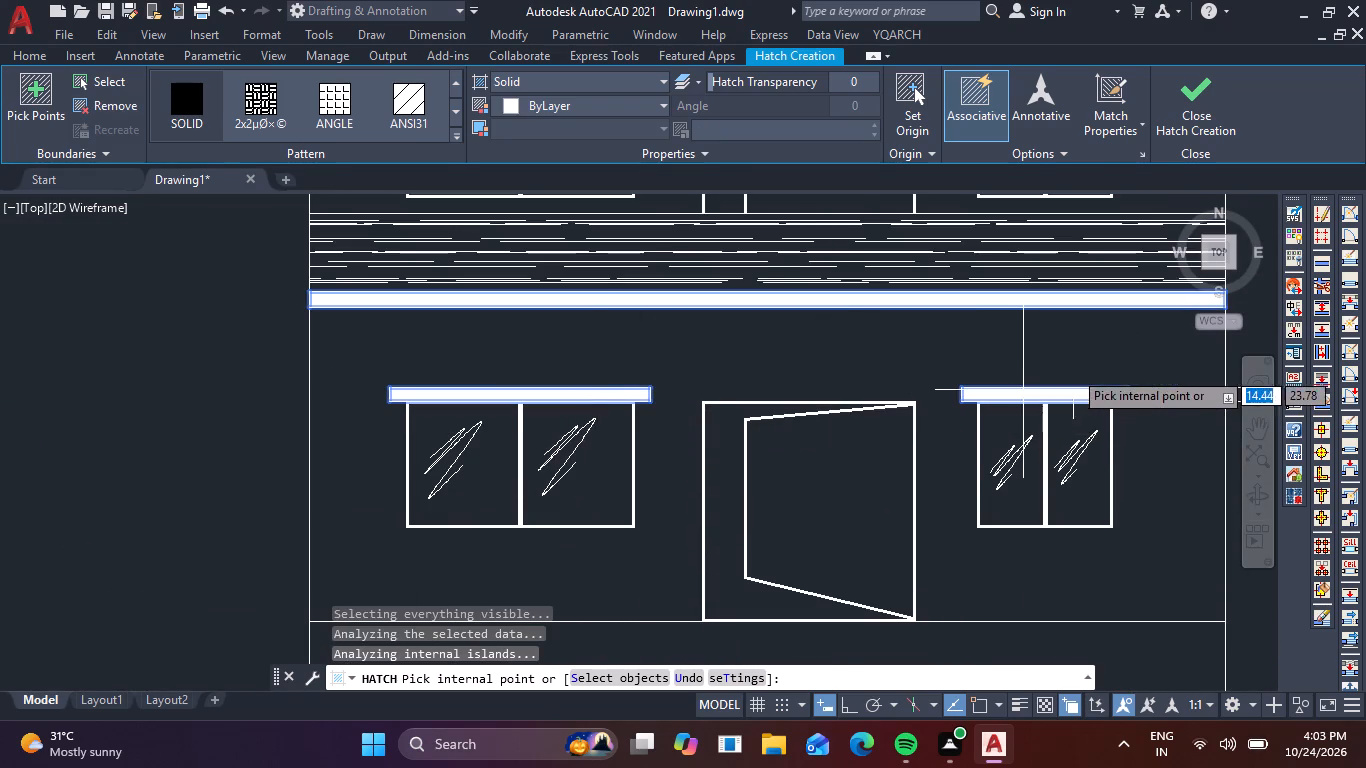
click(1191, 113)
Hatch the two small sunshade projections outside the elevation's right wall, on the ground and upper storeys, with the SOLID pattern.
scroll(928, 331, down, 2)
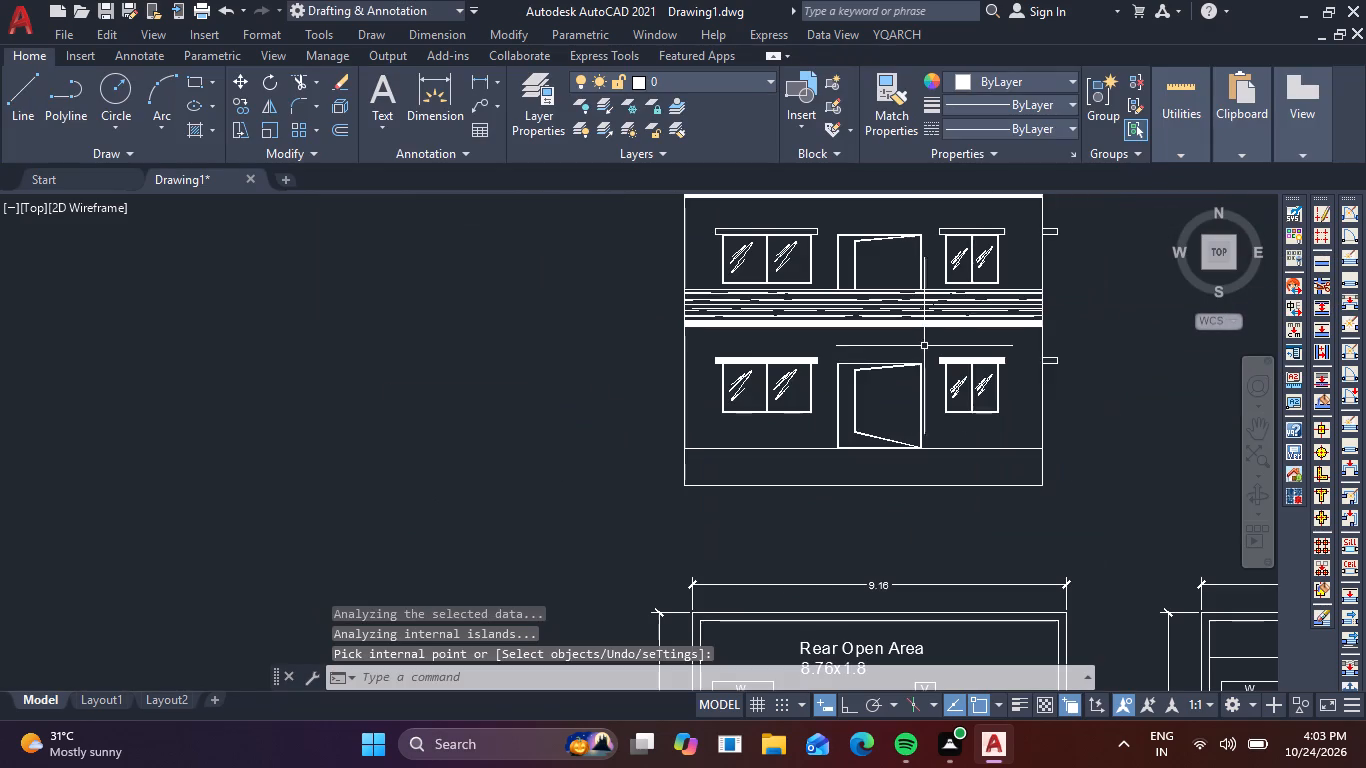
middle_drag(1038, 346, 932, 357)
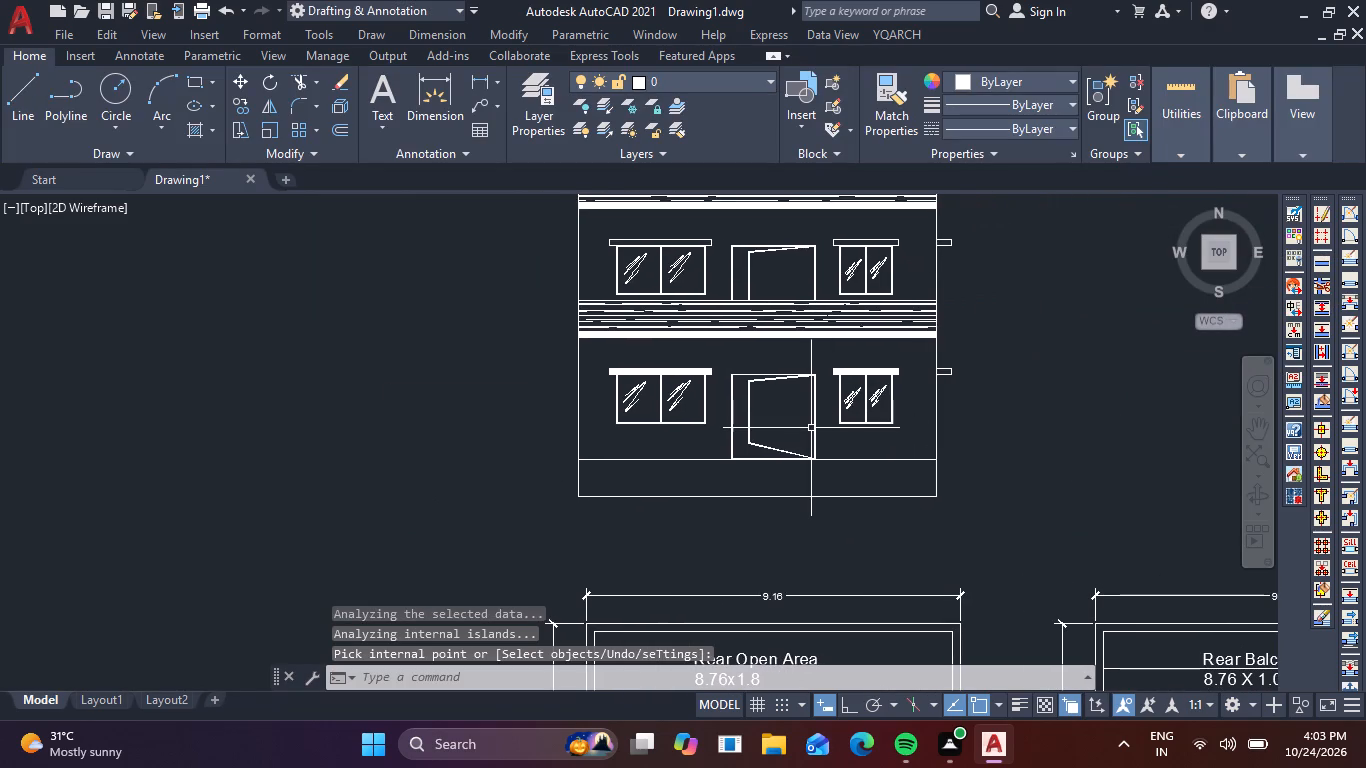
key(space)
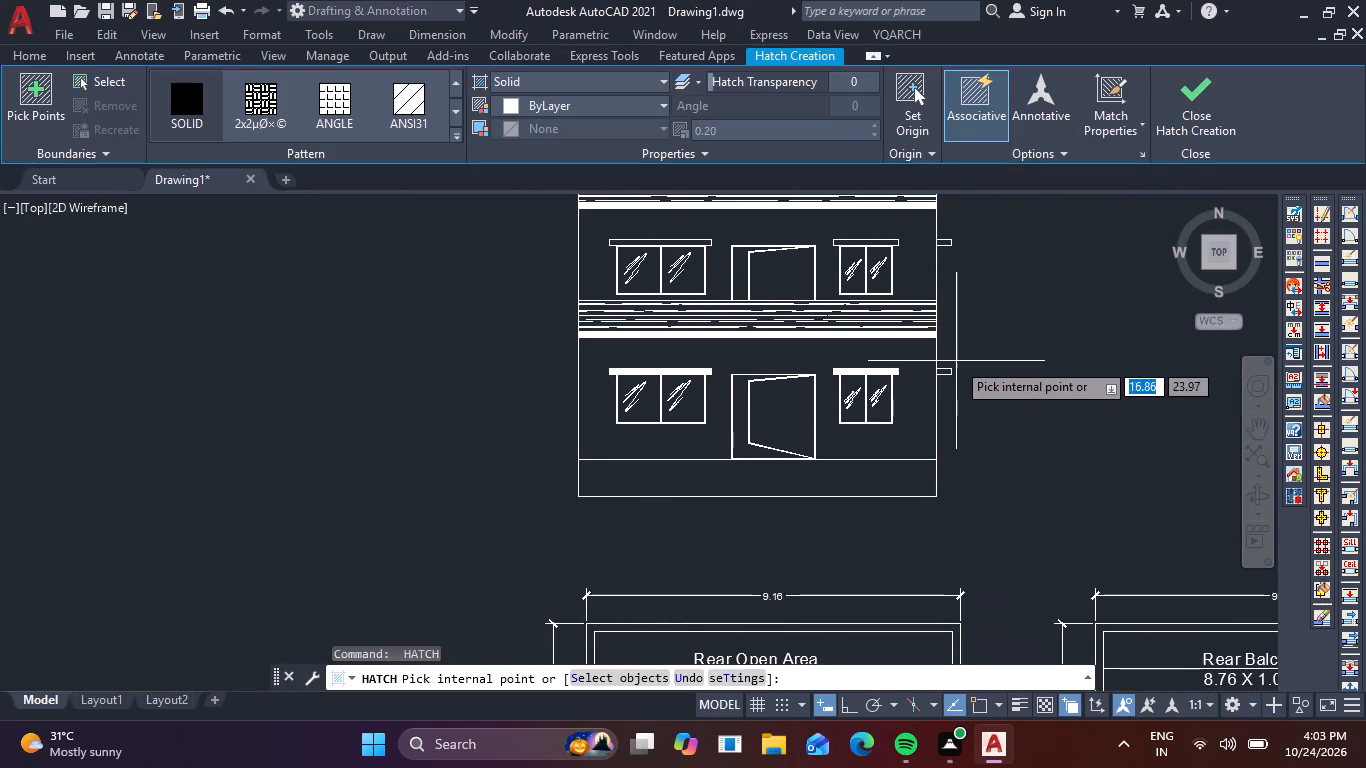
click(195, 101)
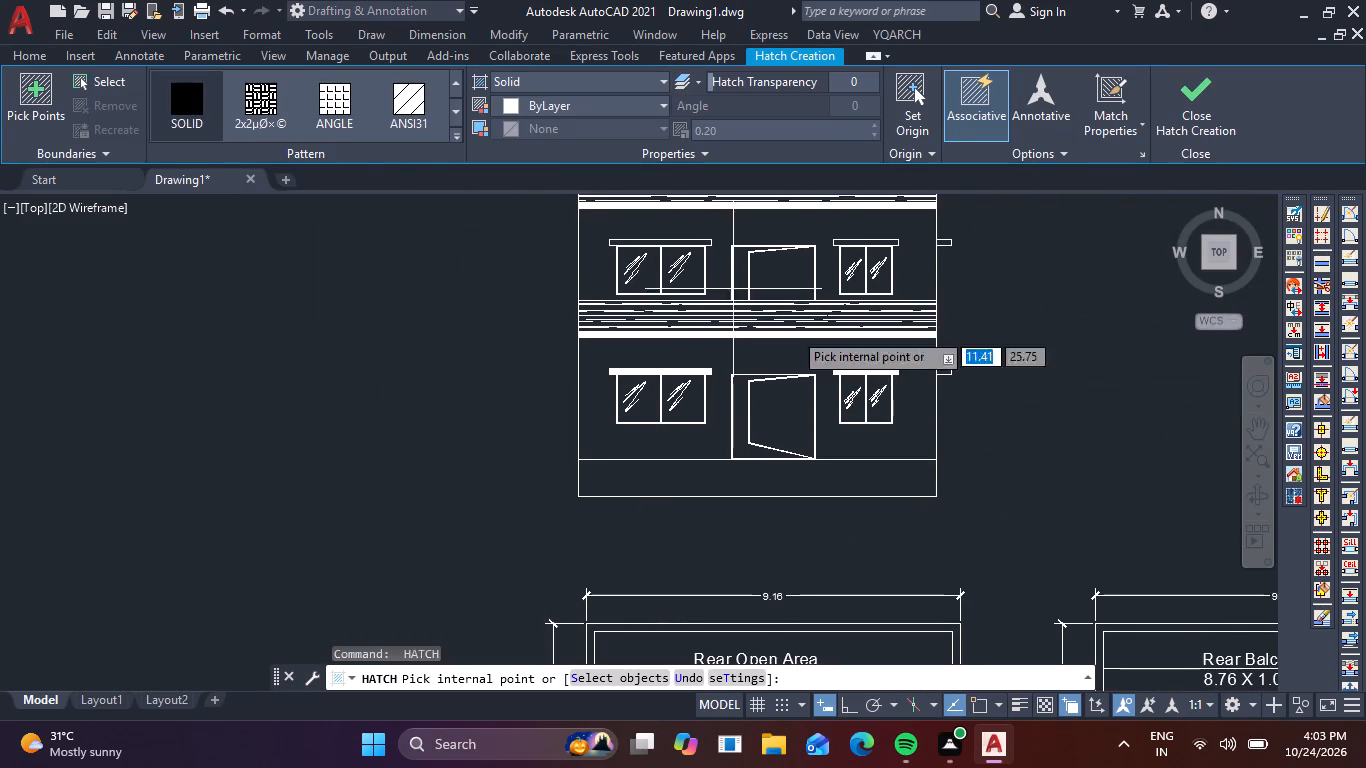
scroll(929, 370, up, 2)
click(958, 374)
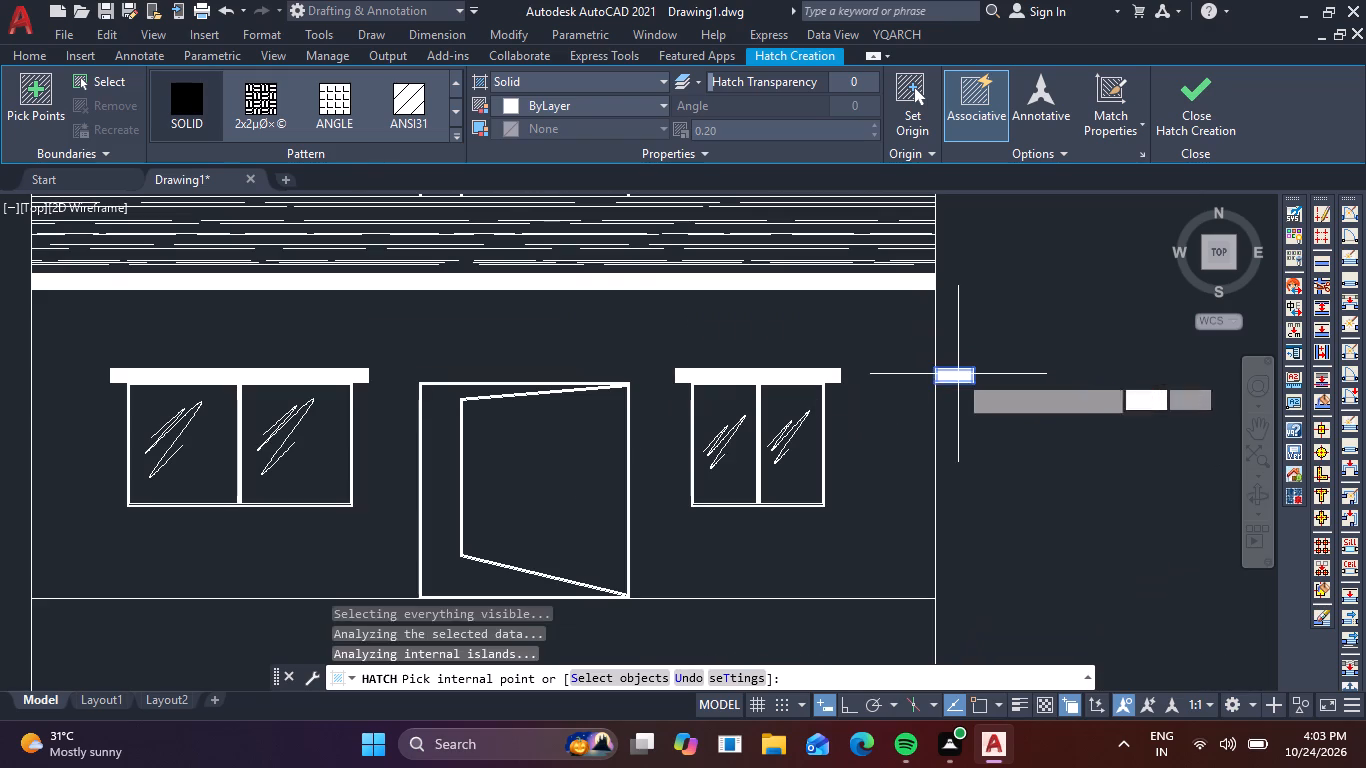
middle_drag(976, 355, 942, 647)
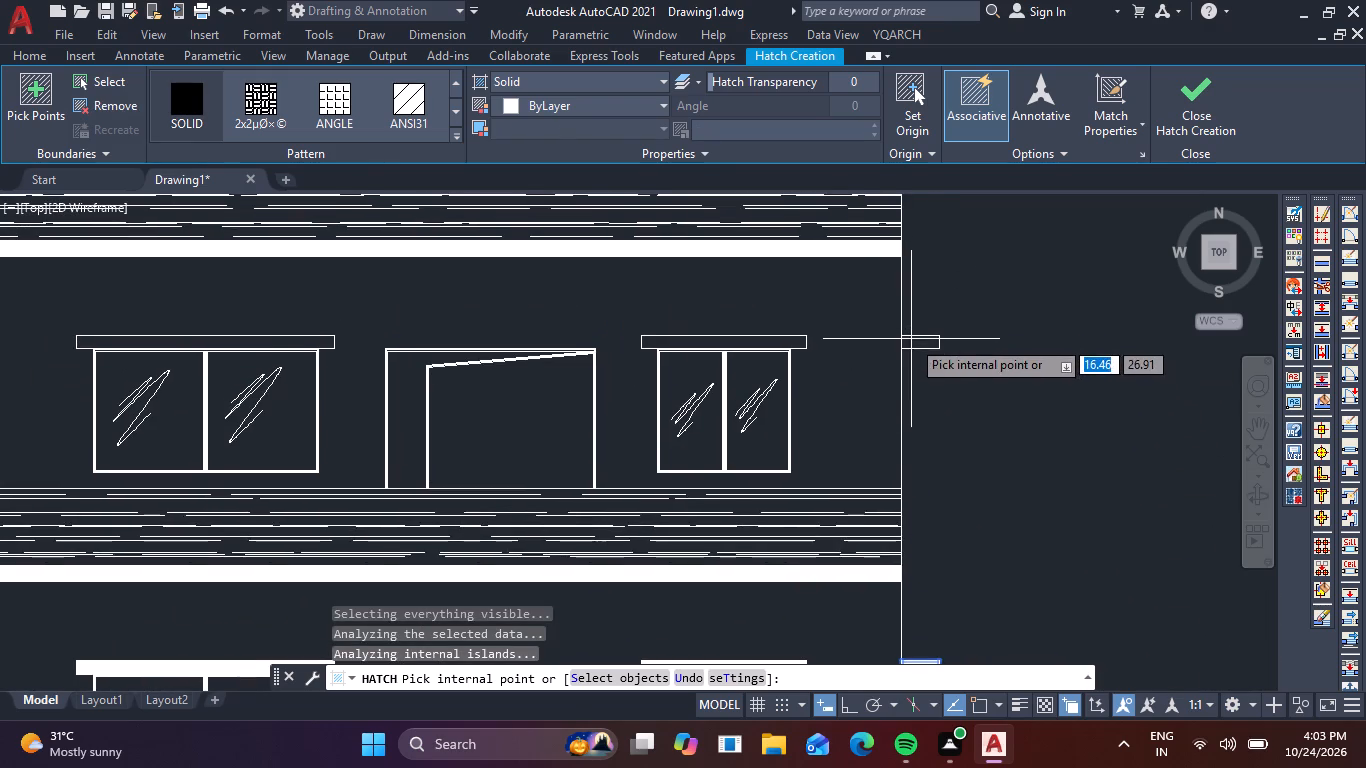
click(915, 346)
click(1209, 113)
scroll(1011, 422, down, 2)
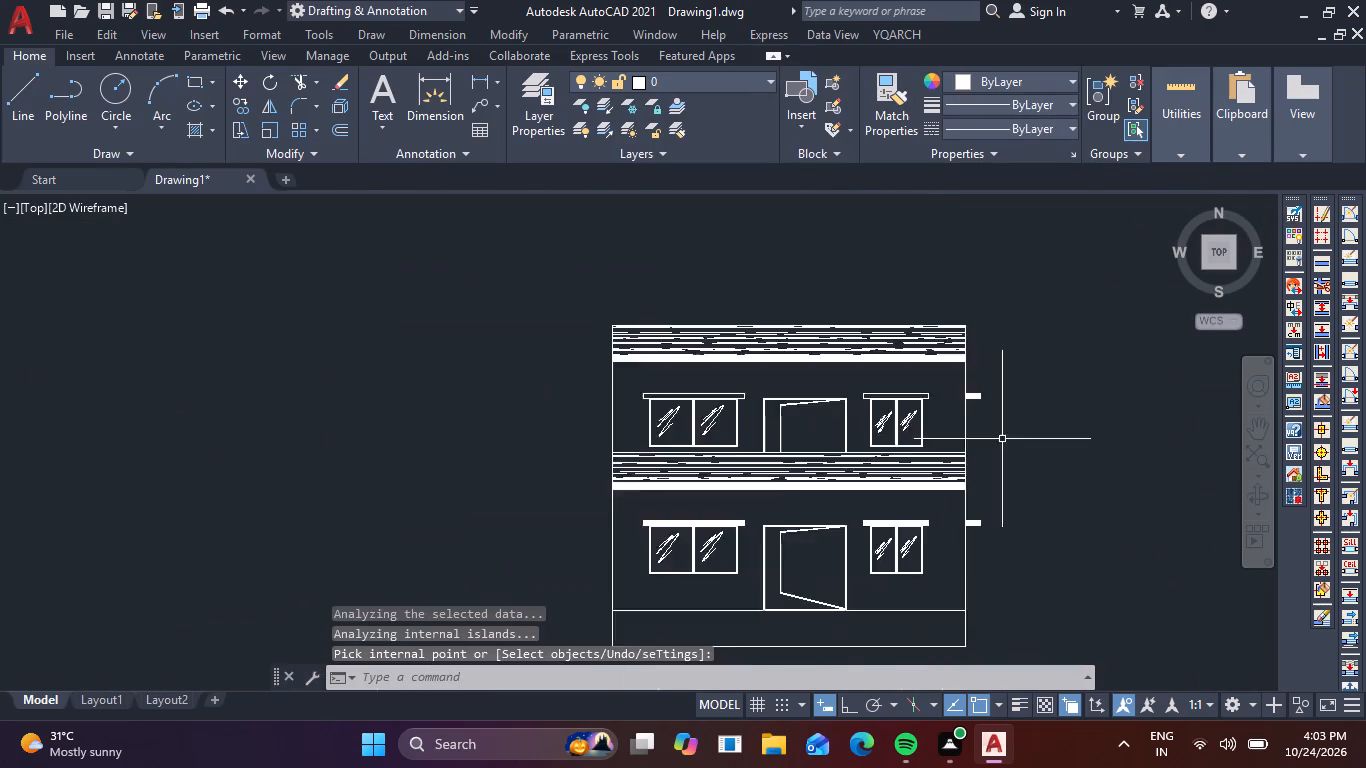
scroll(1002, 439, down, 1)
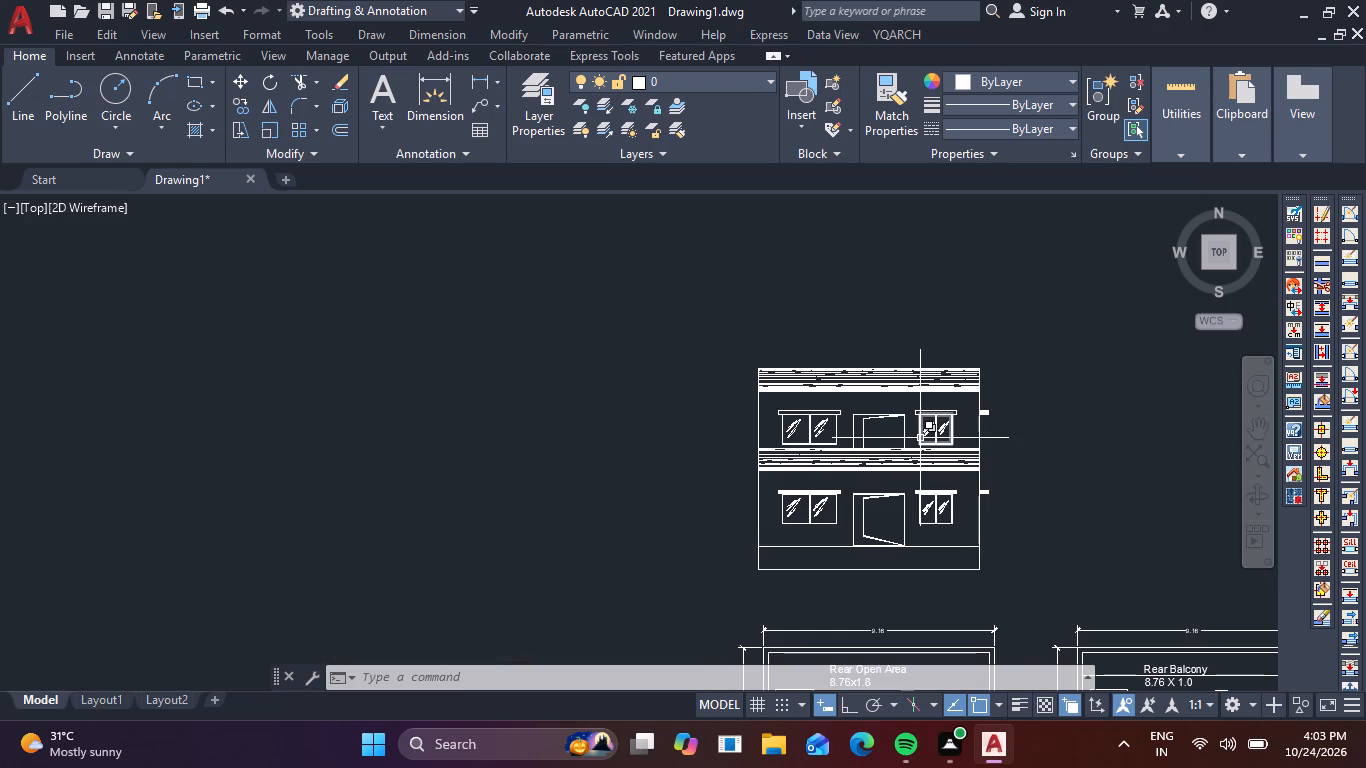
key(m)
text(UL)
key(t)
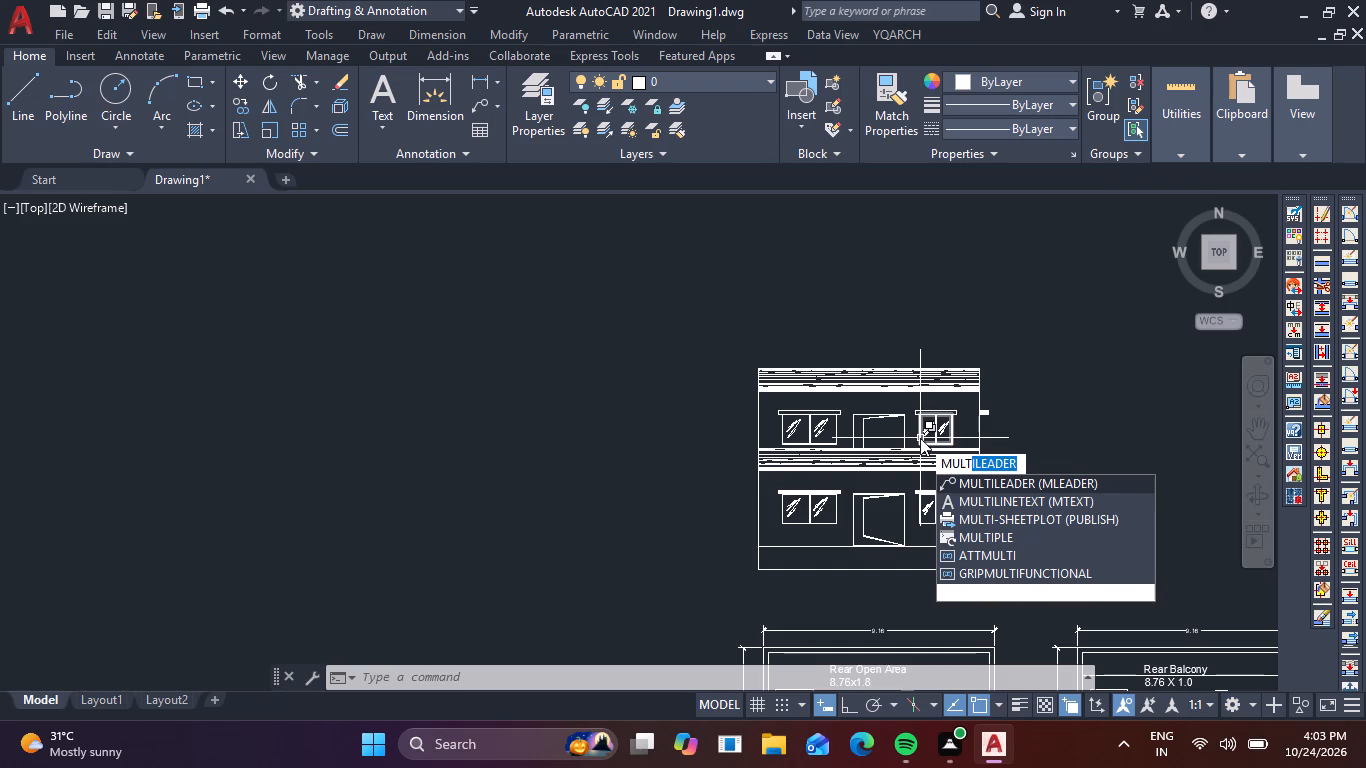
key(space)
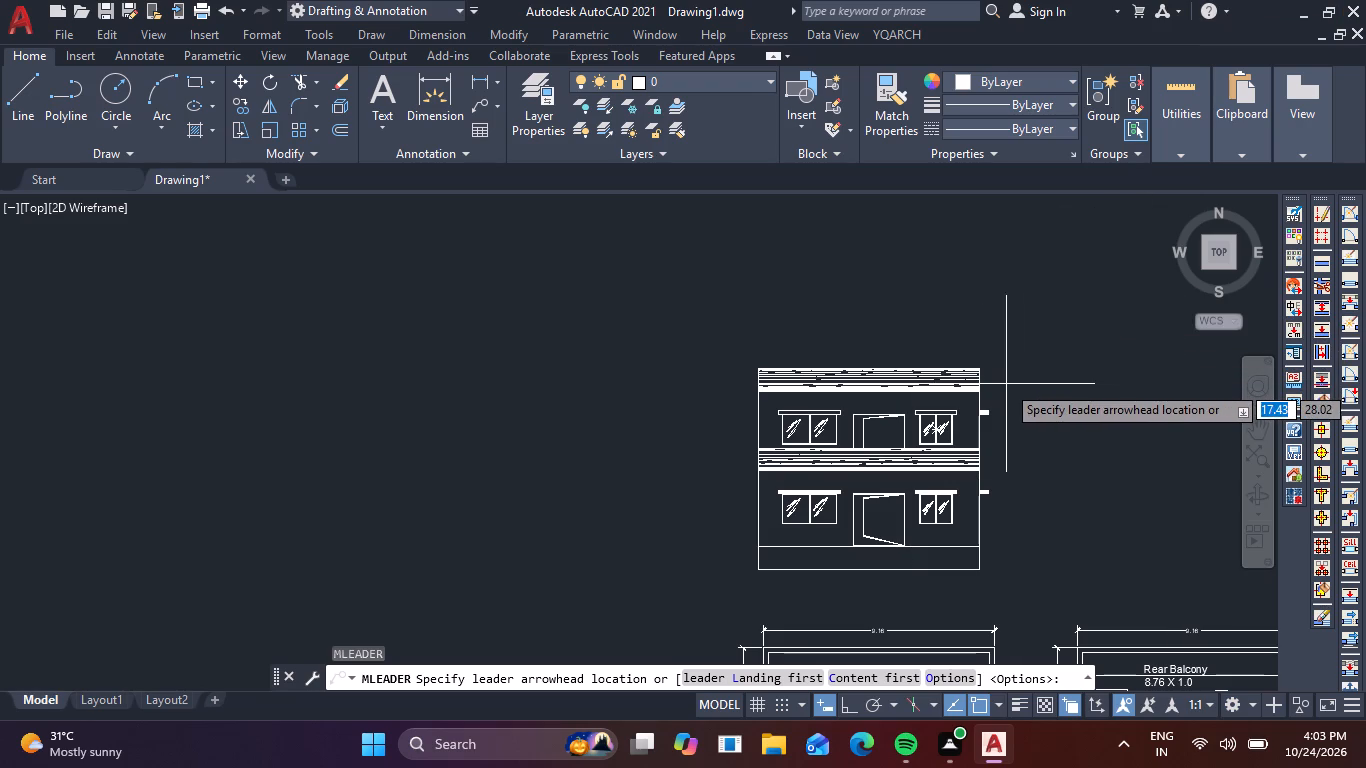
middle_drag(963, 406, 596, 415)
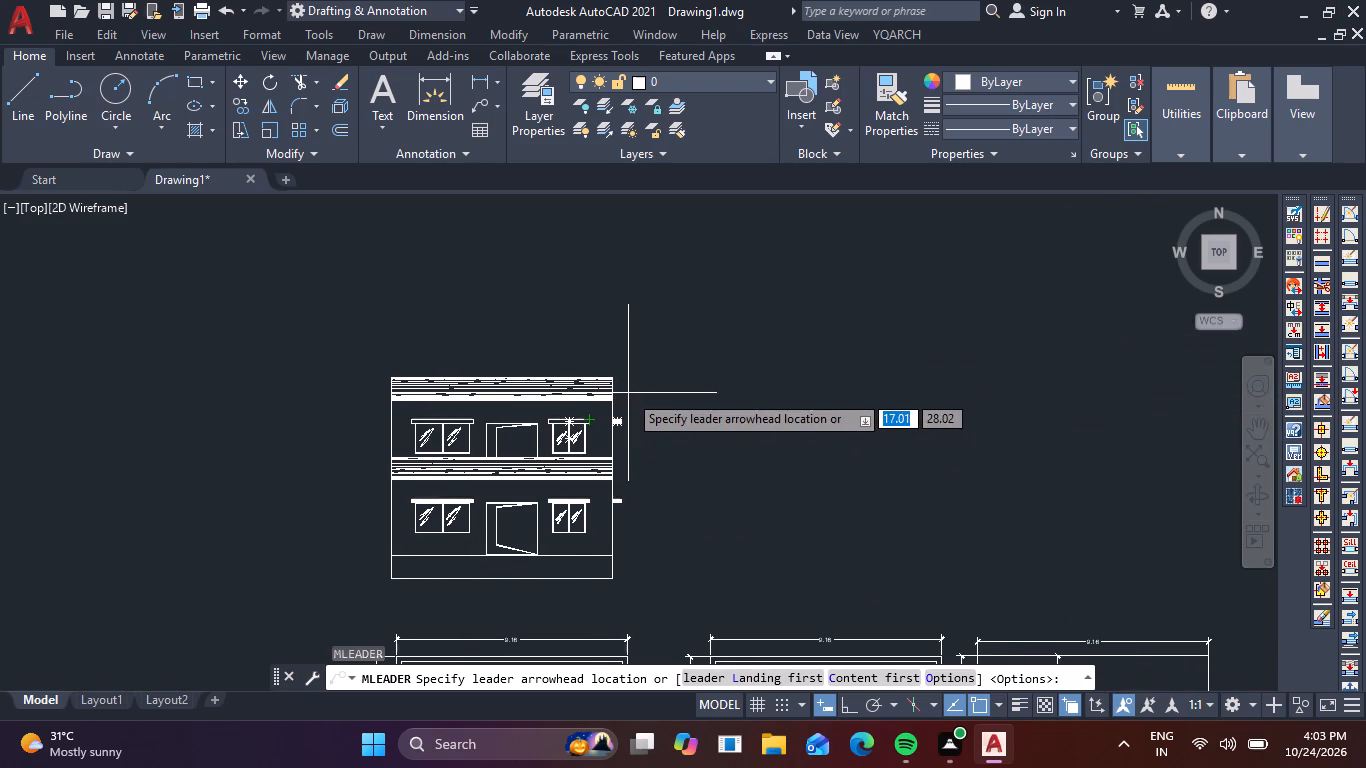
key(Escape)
Add a horizontal multileader at the top right corner of the elevation's upper parapet, labelled "Parapet =7.0M".
scroll(614, 379, up, 4)
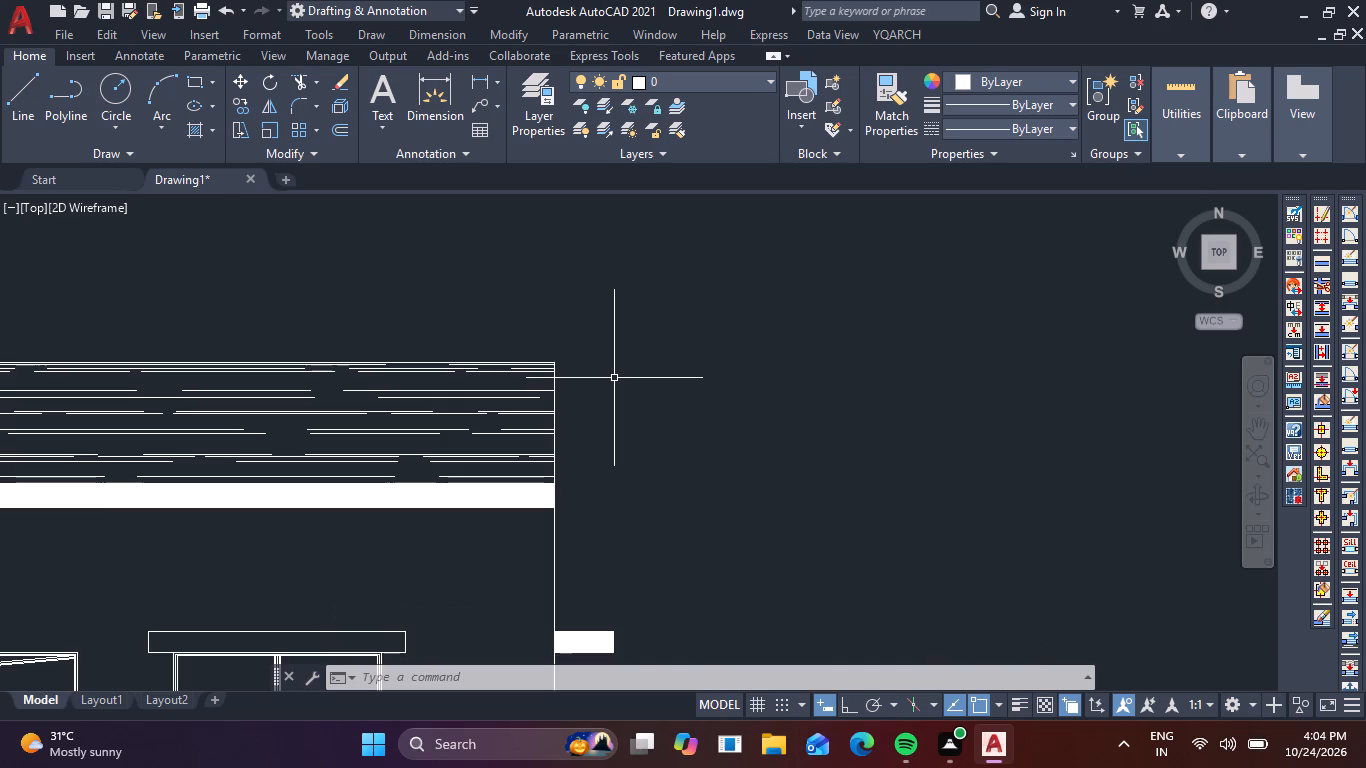
key(space)
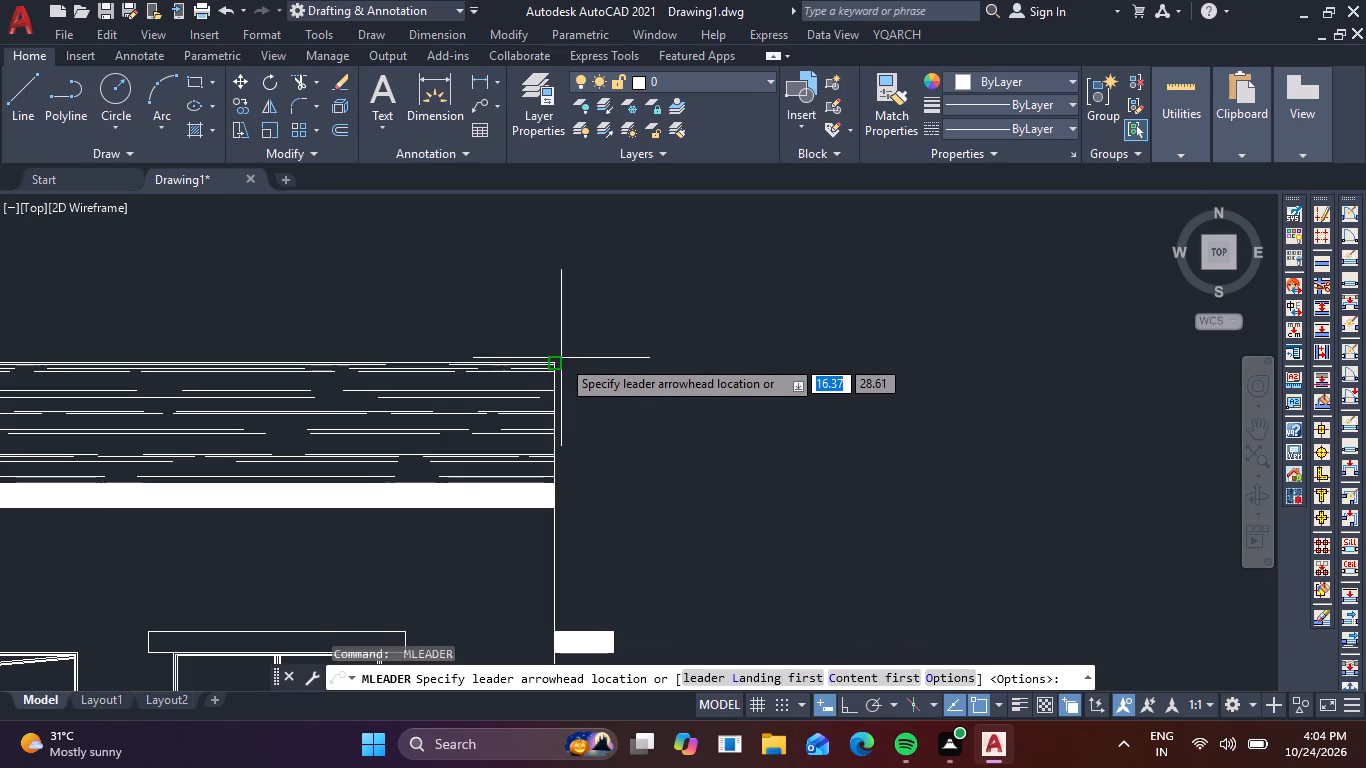
click(556, 360)
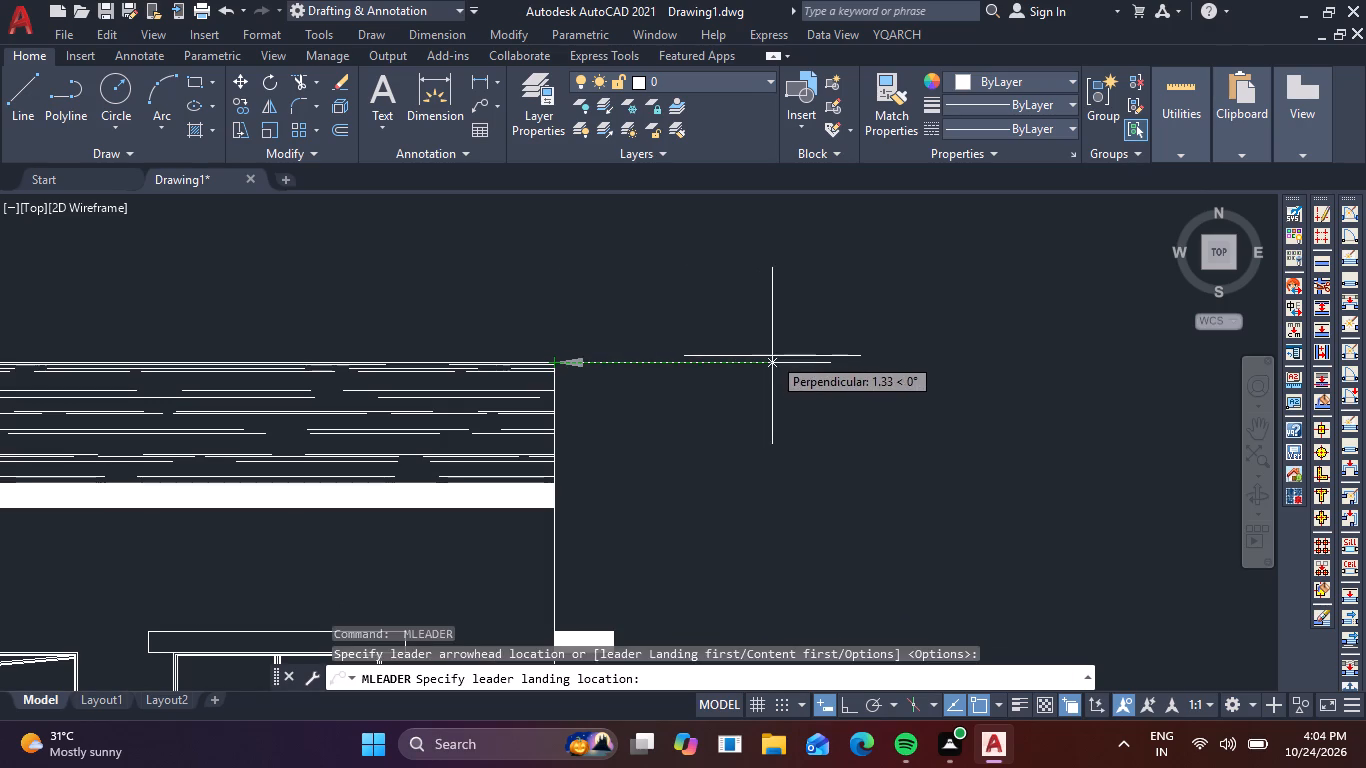
click(804, 357)
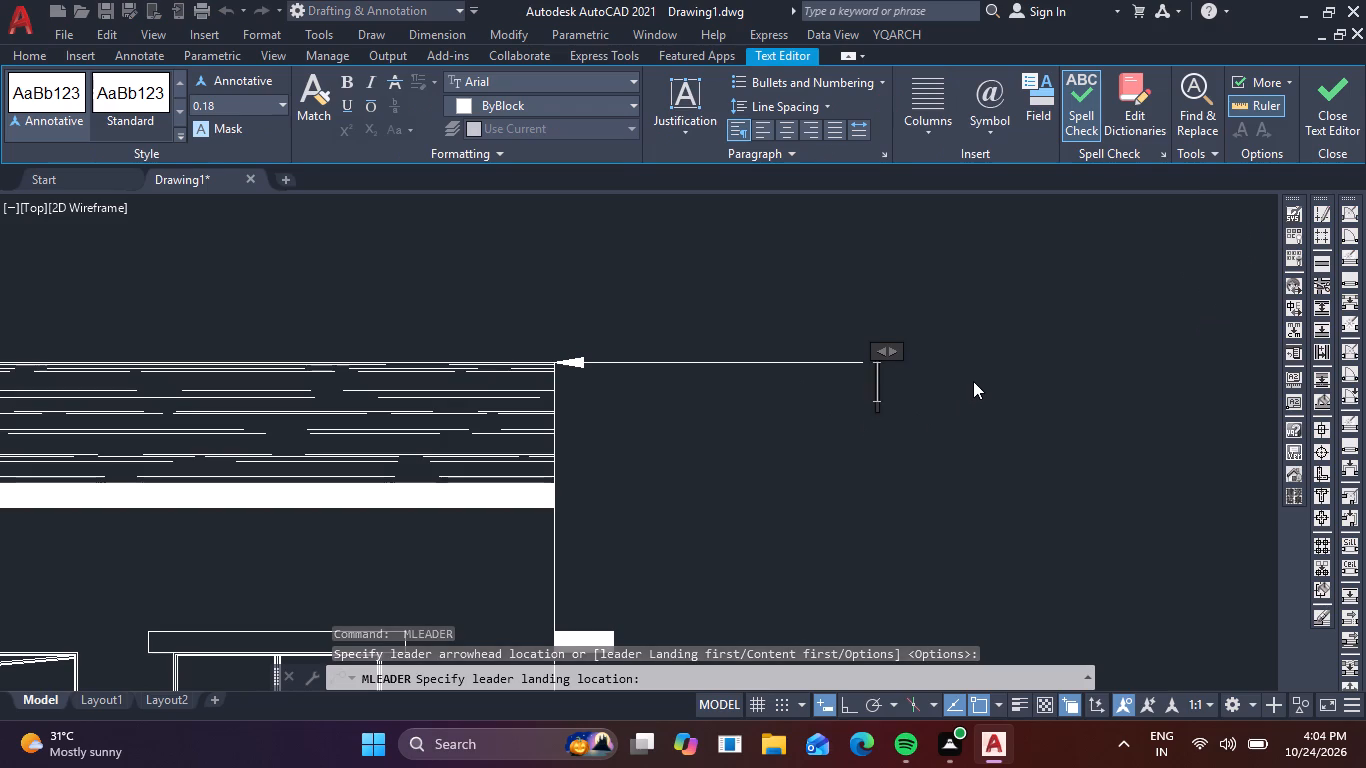
key(shift+p)
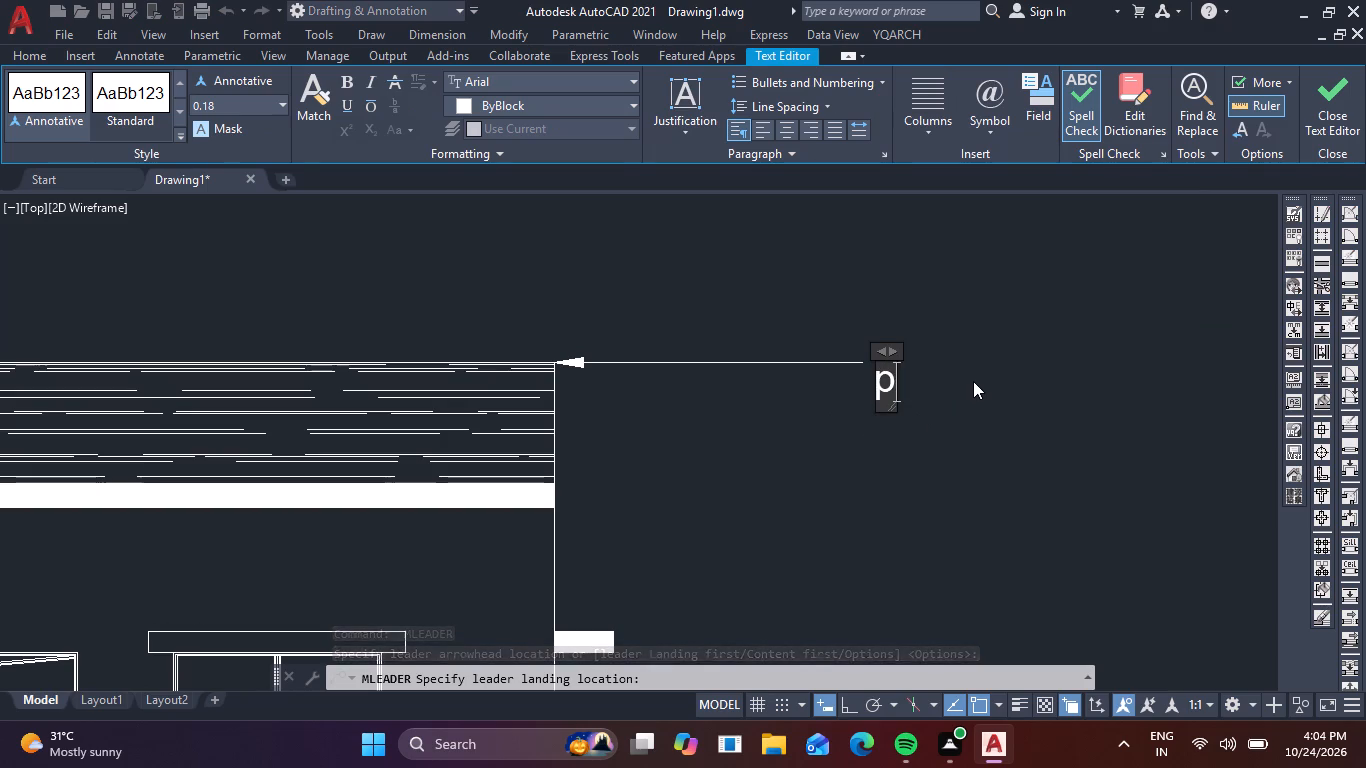
key(BackSpace)
key(shift+p)
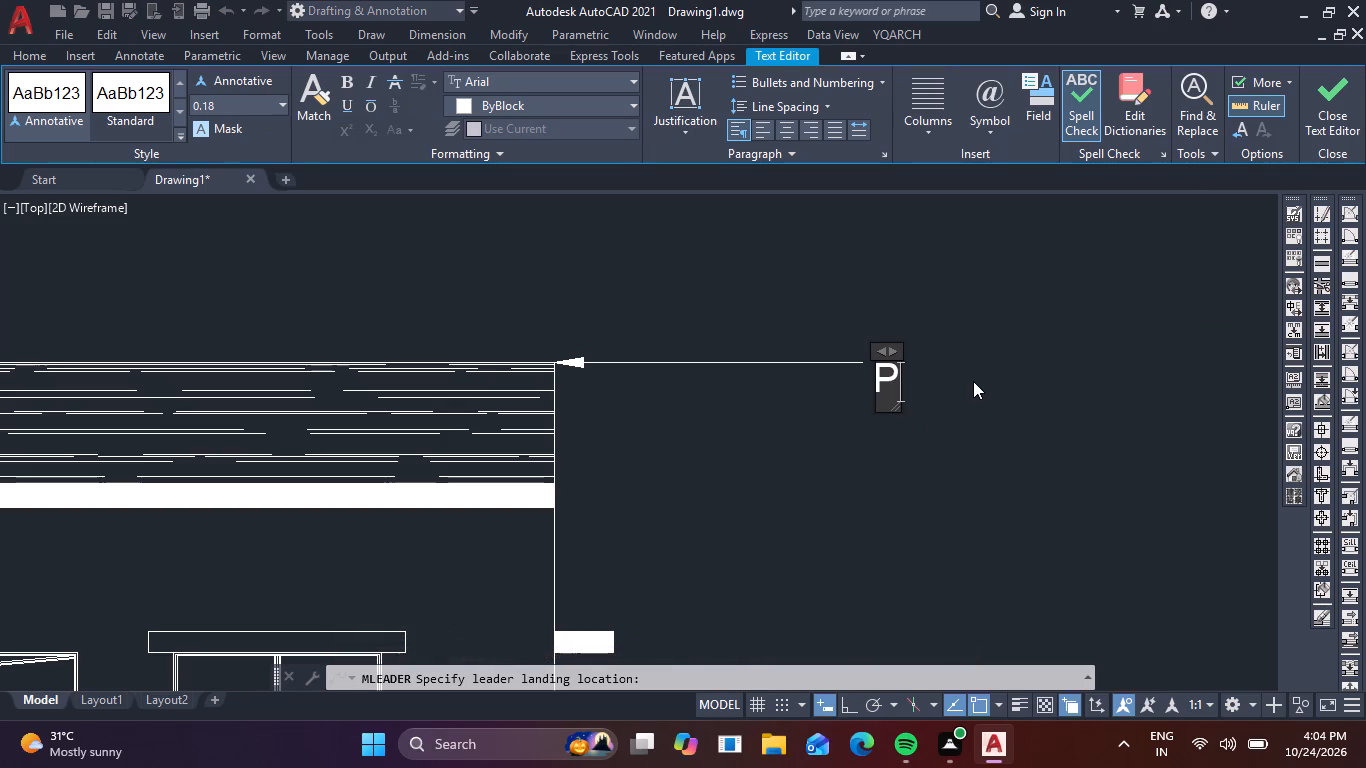
key(s)
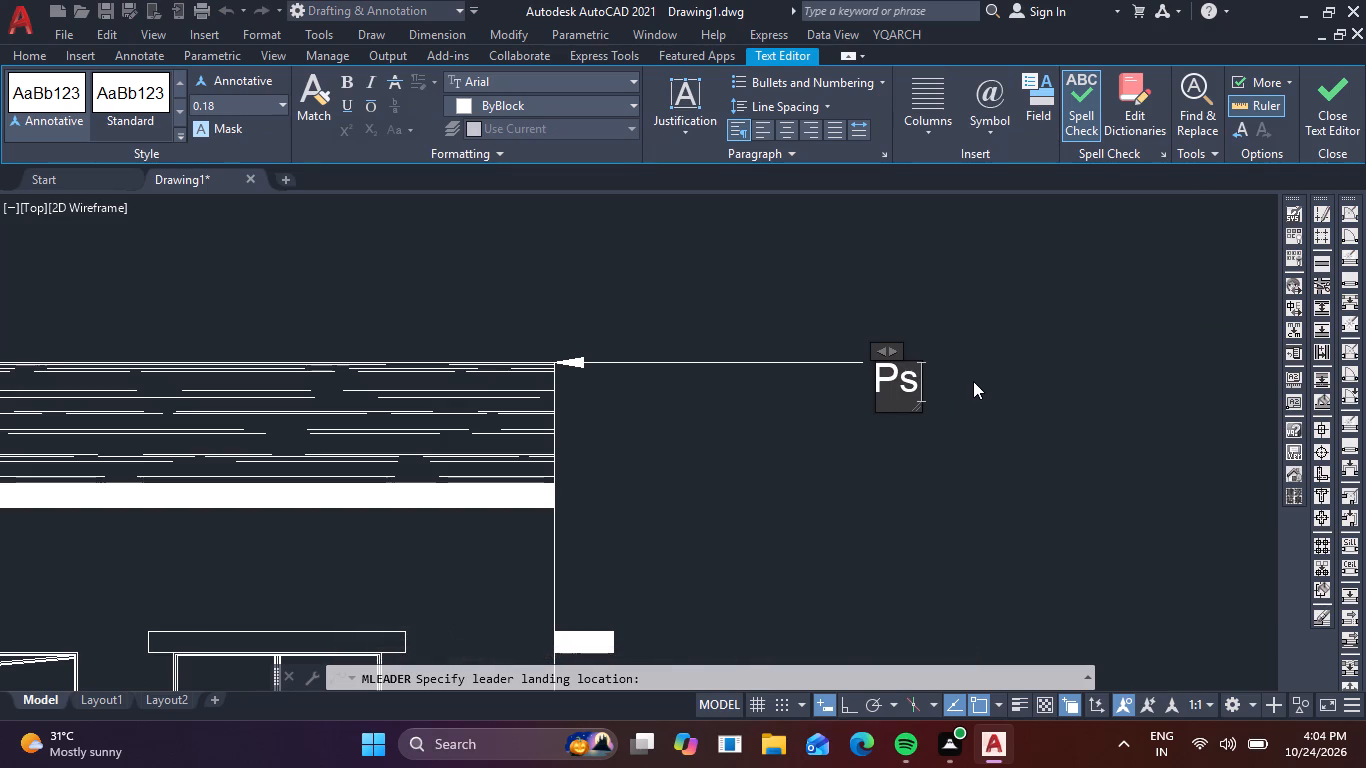
text(rs)
key(BackSpace)
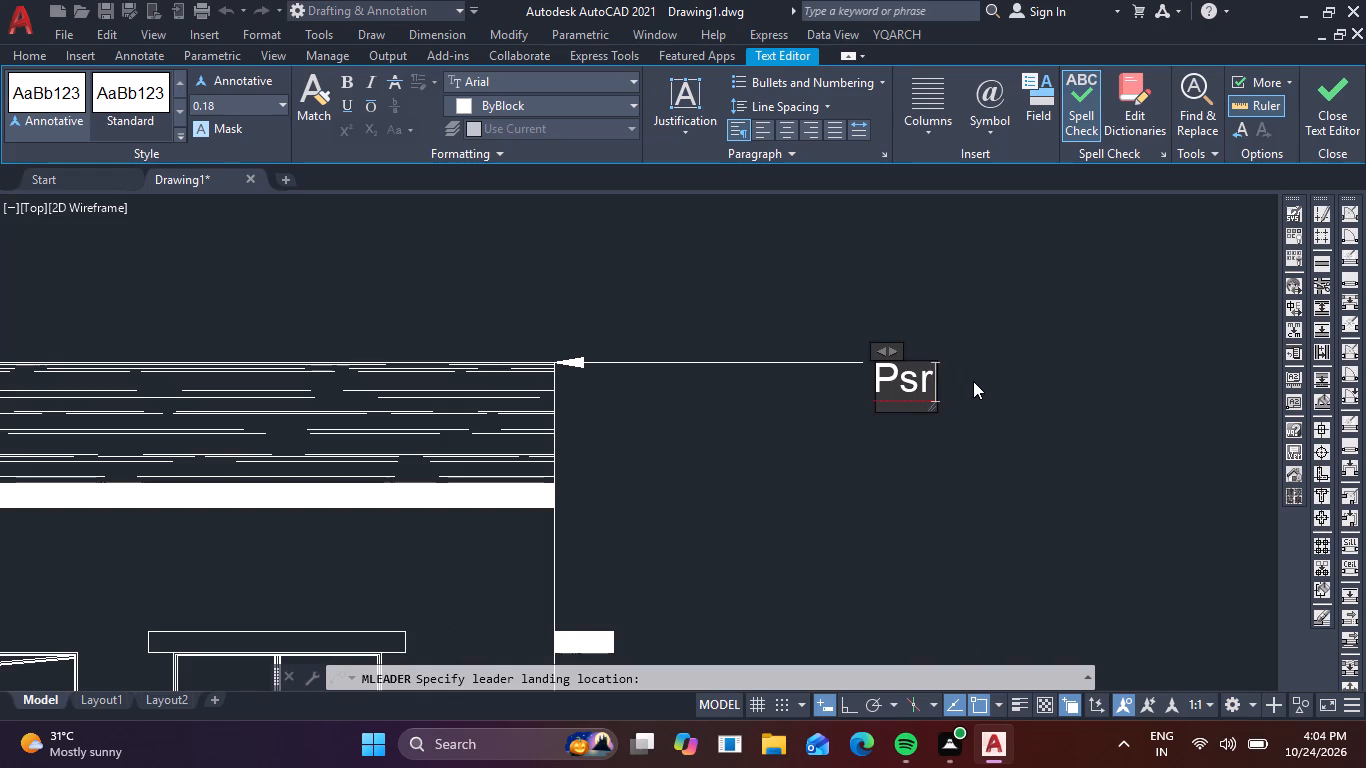
key(BackSpace)
key(BackSpace)
text(ara)
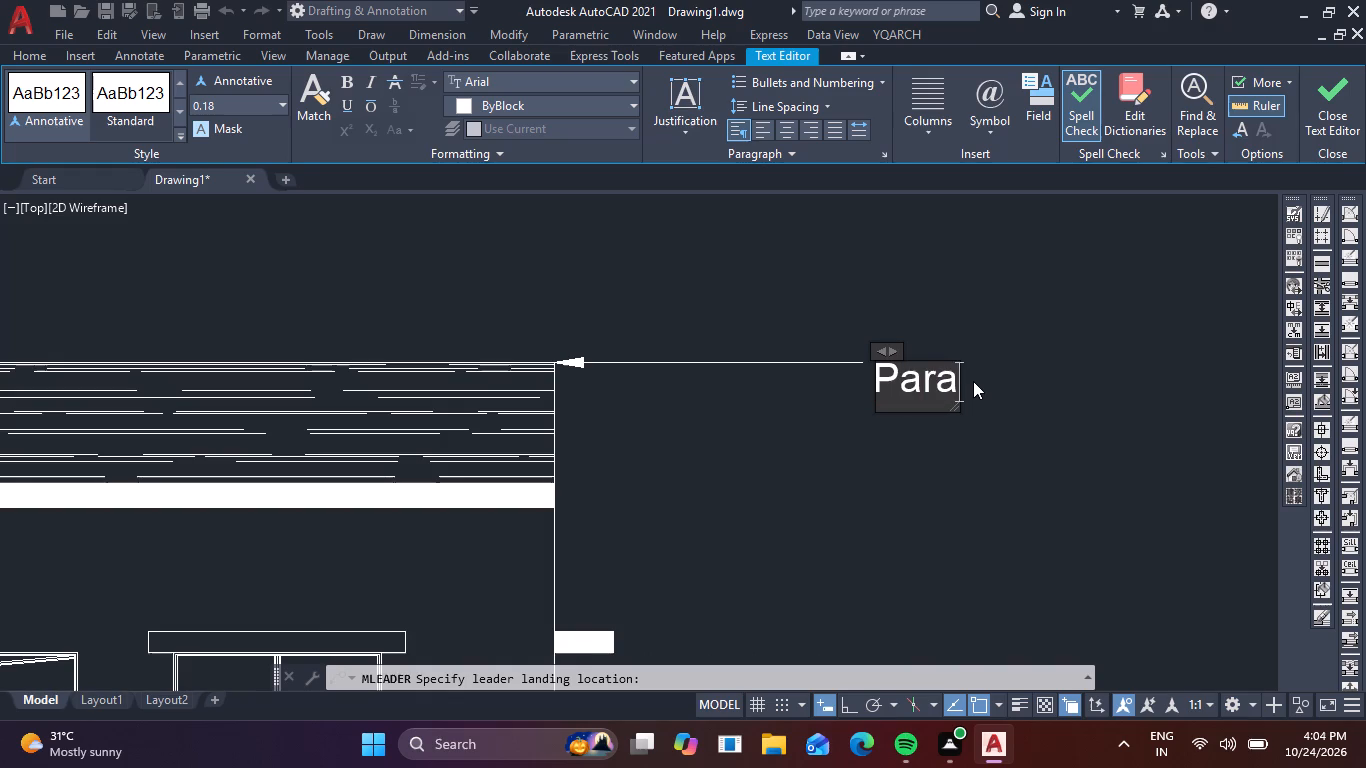
text(pet)
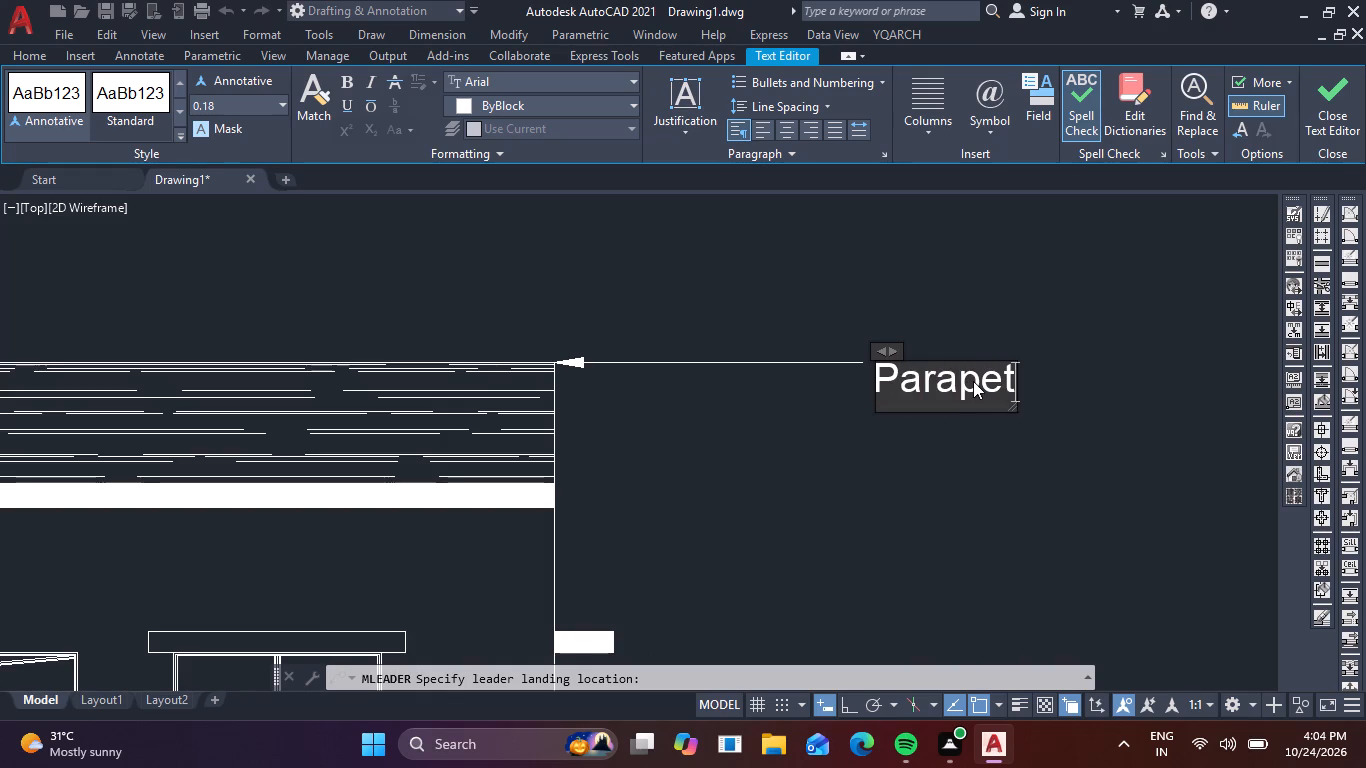
key(space)
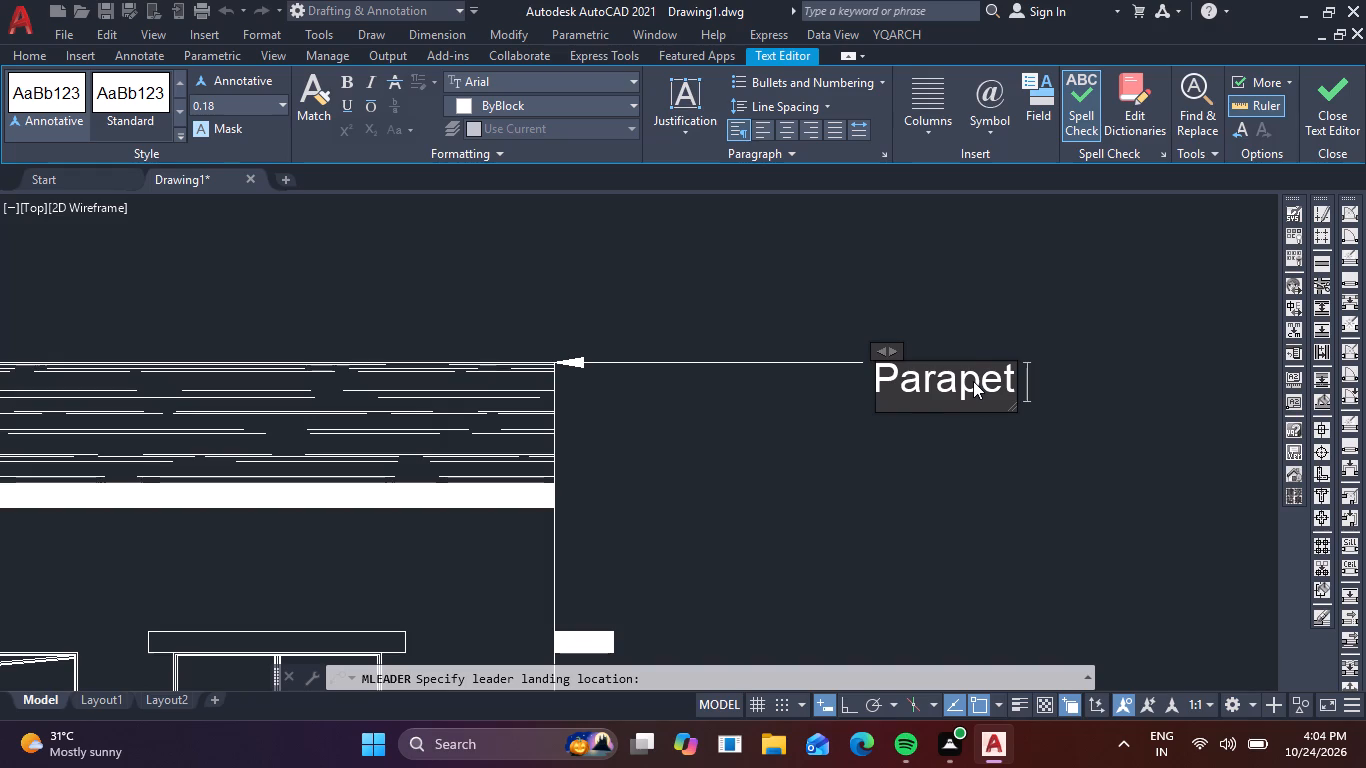
key(equal)
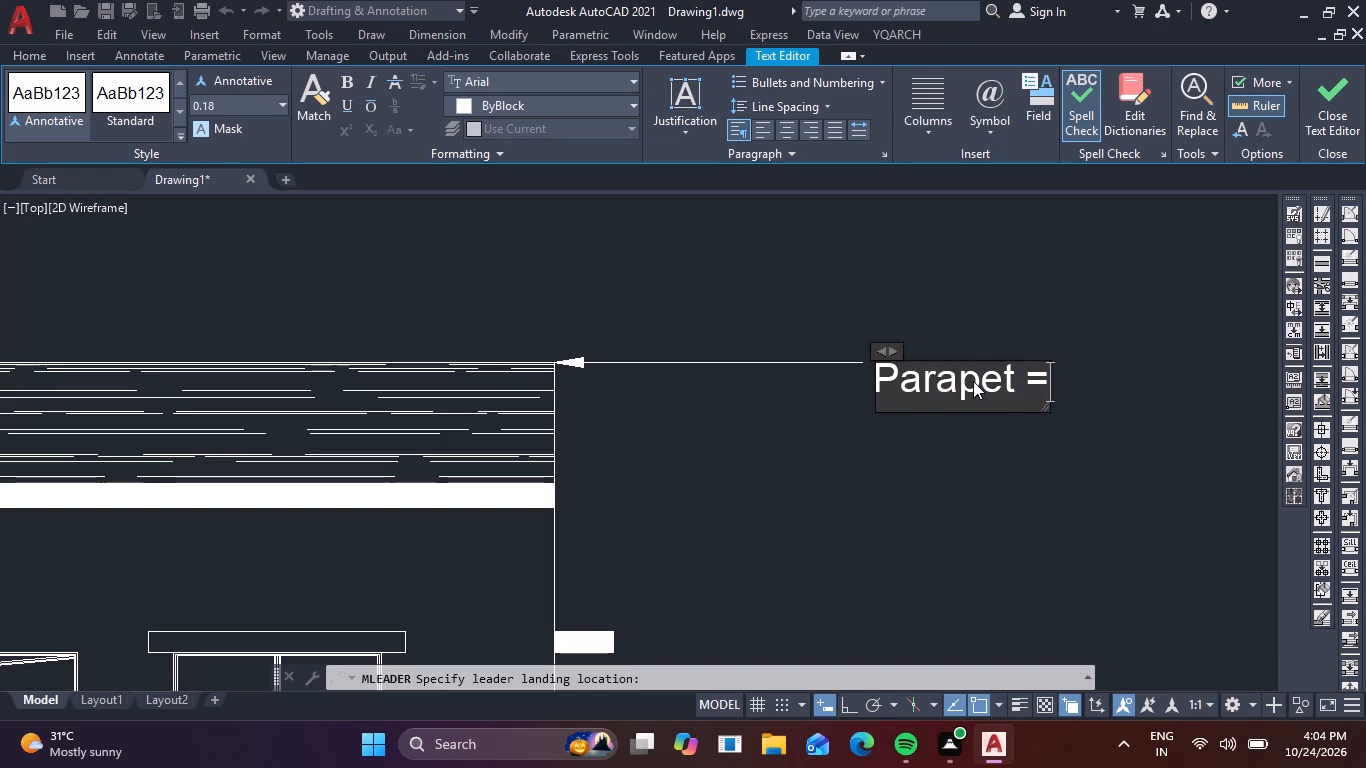
key(7)
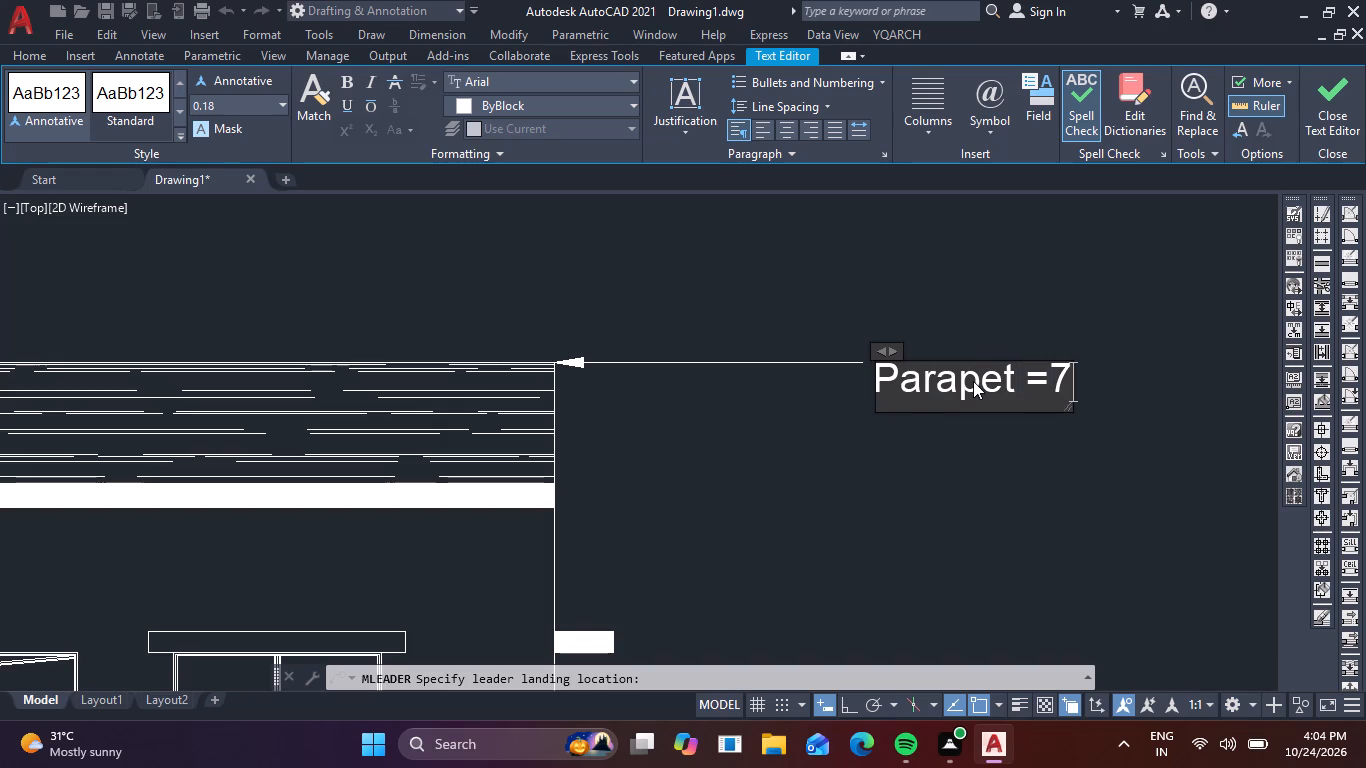
key(period)
key(0)
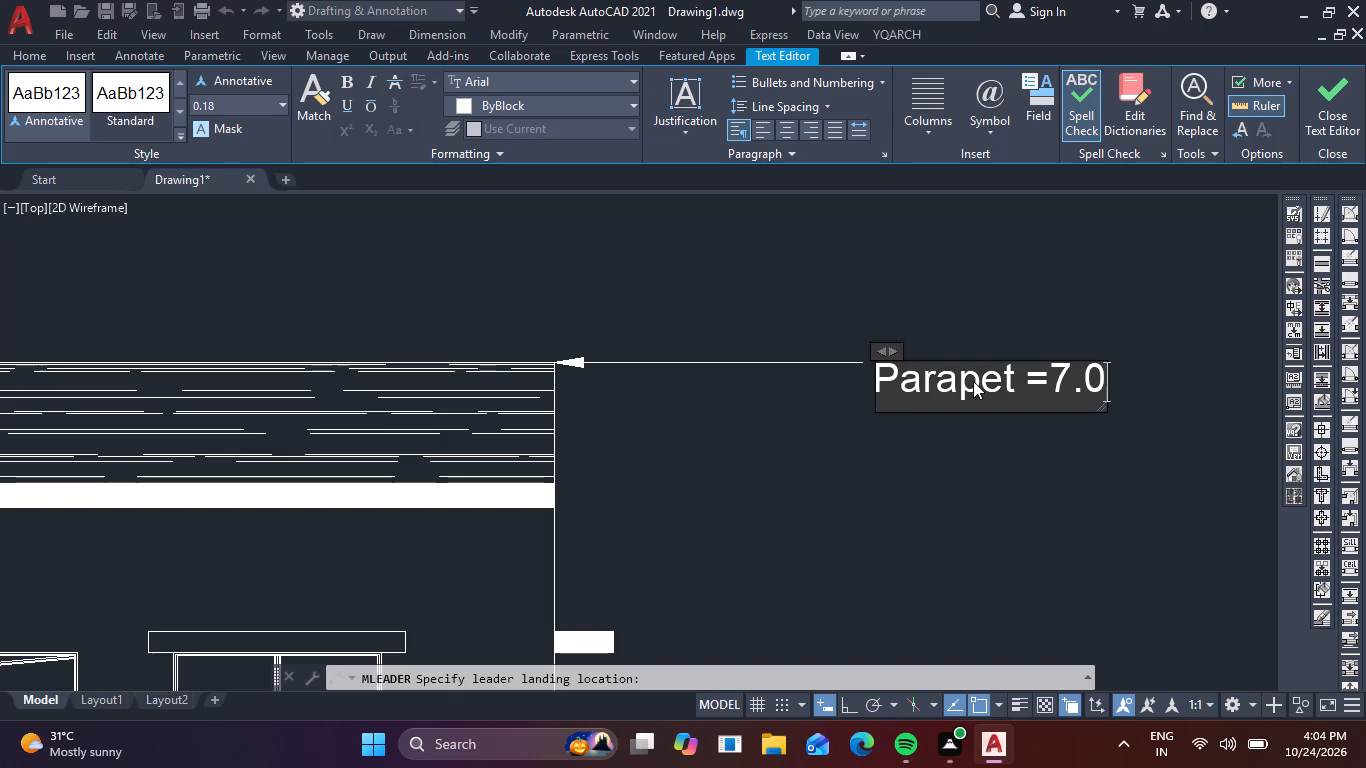
key(m)
key(BackSpace)
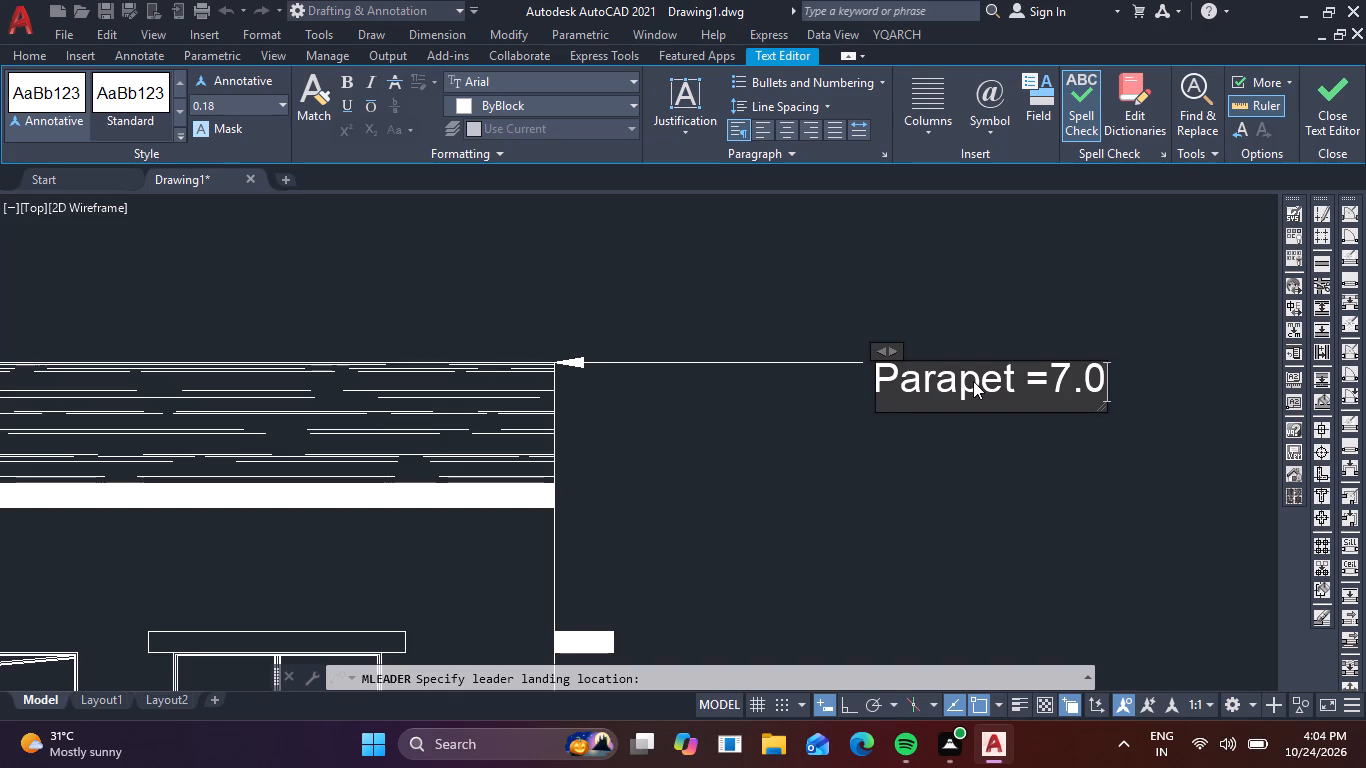
key(m)
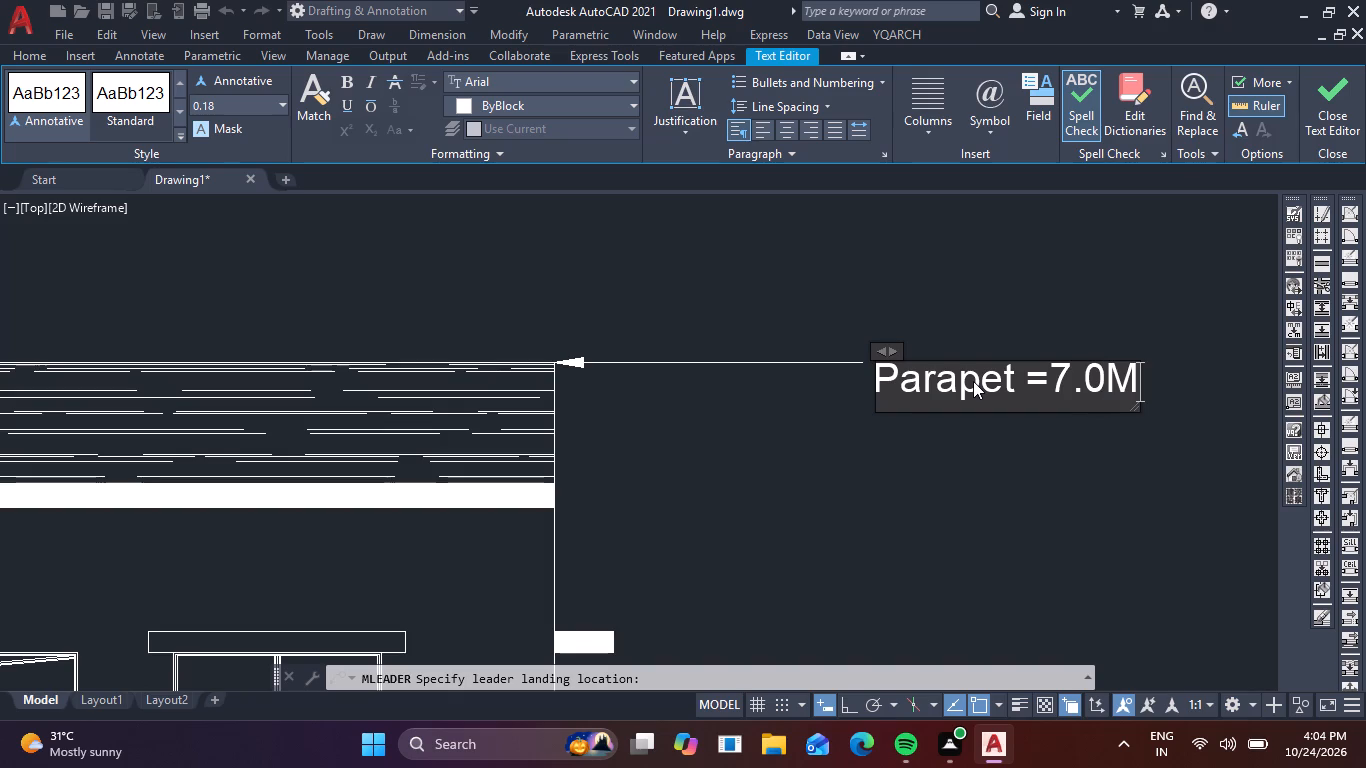
click(768, 557)
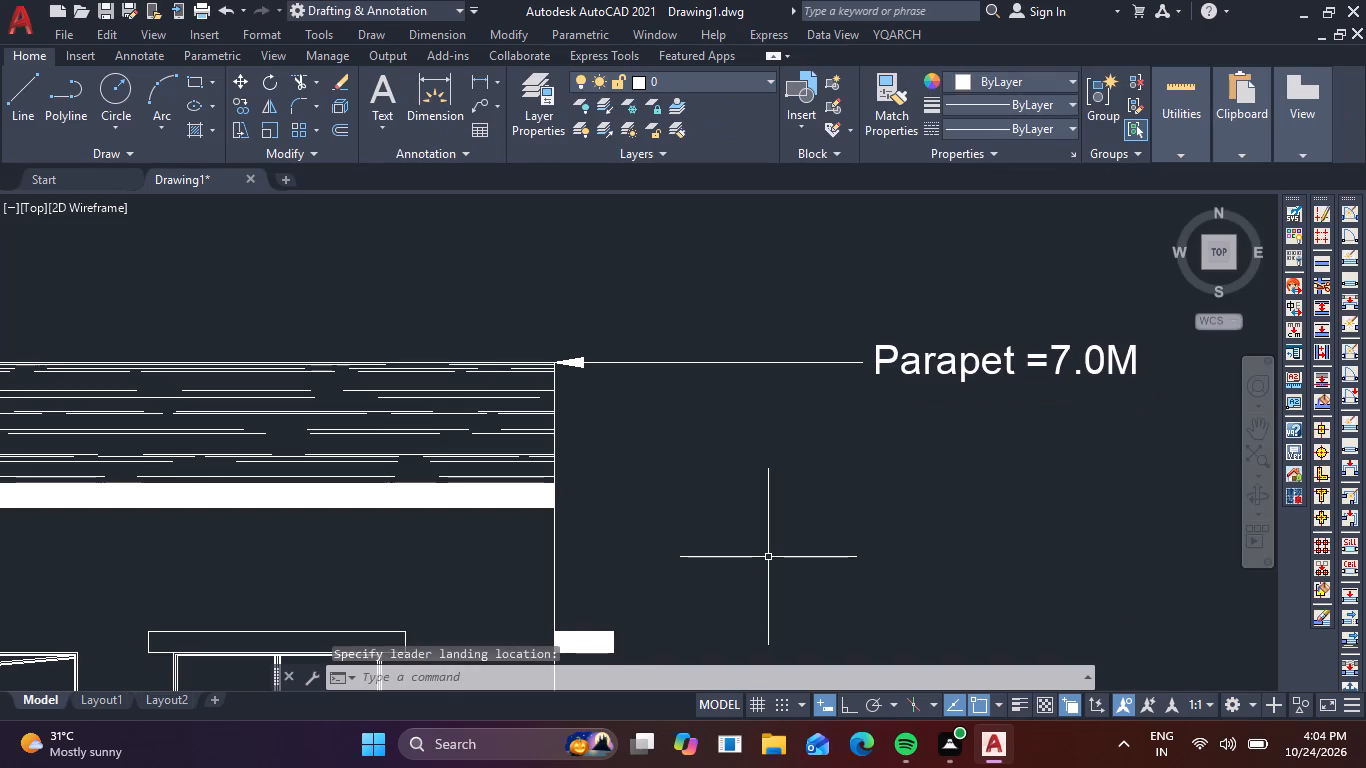
Add a horizontal multileader about 1.56 long from the right end of the solid slab below the upper parapet, labelled "S.L +6.0M".
key(space)
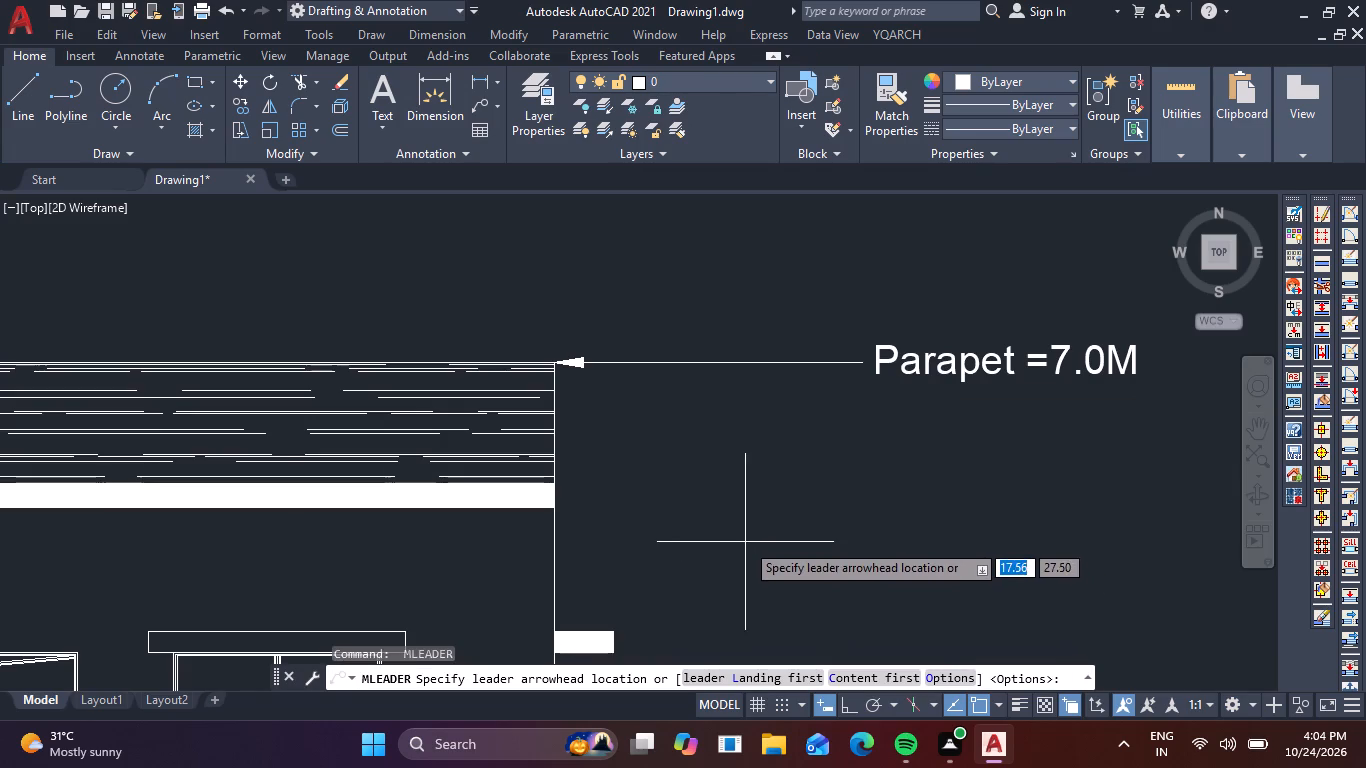
click(552, 496)
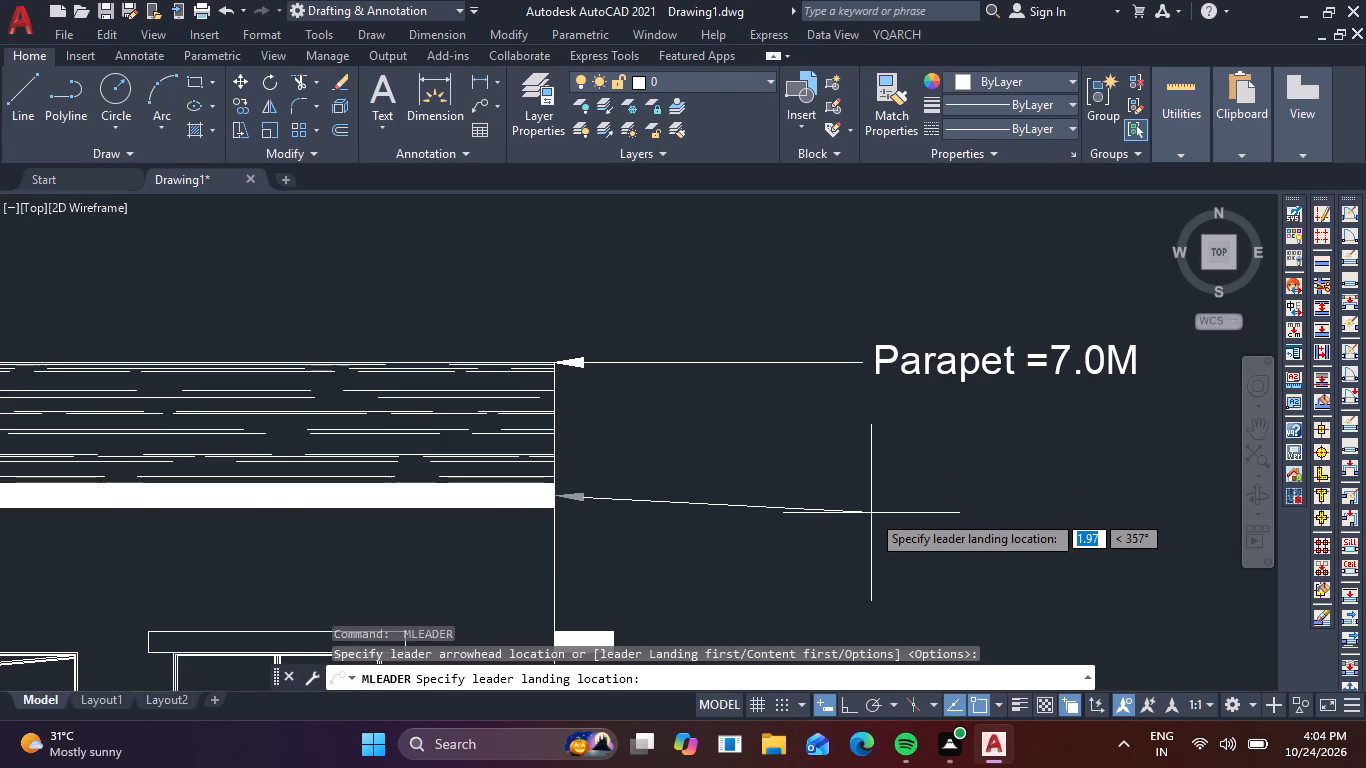
key(F8)
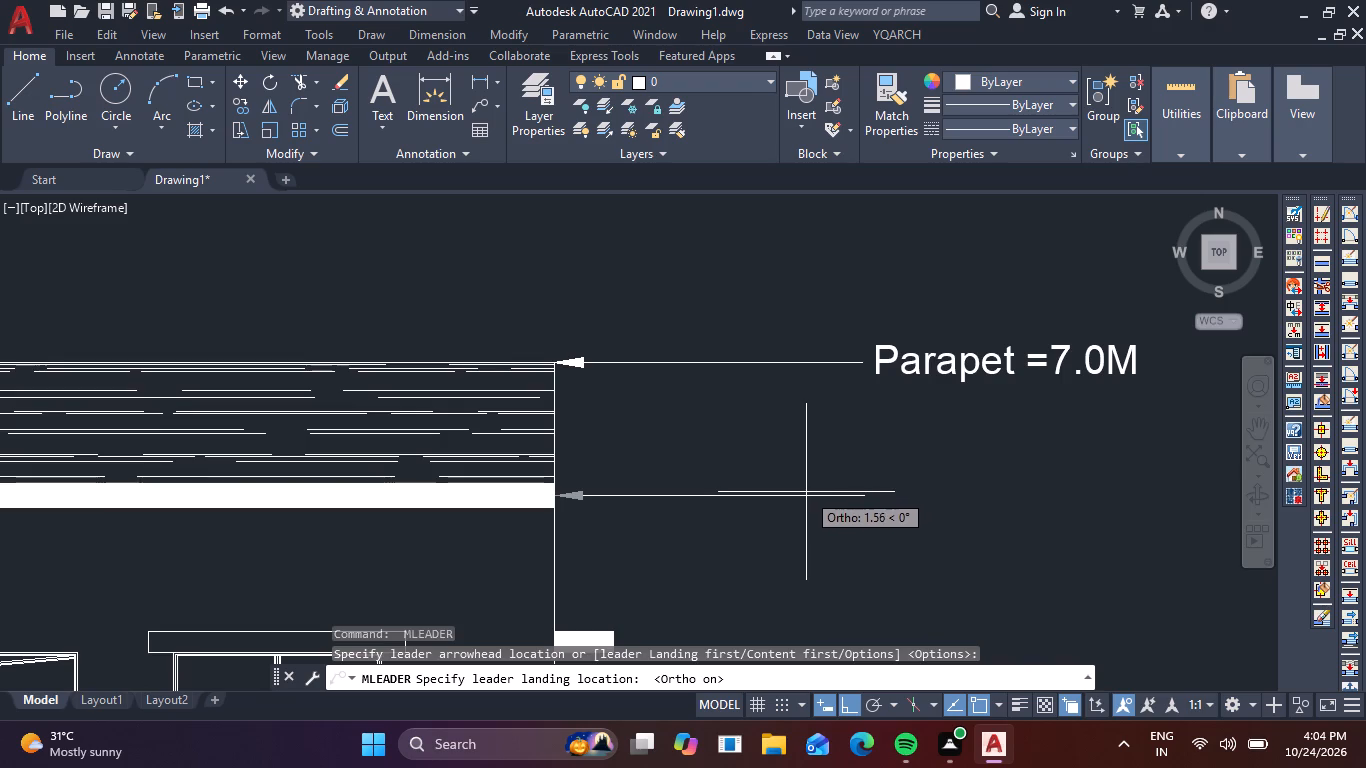
click(806, 492)
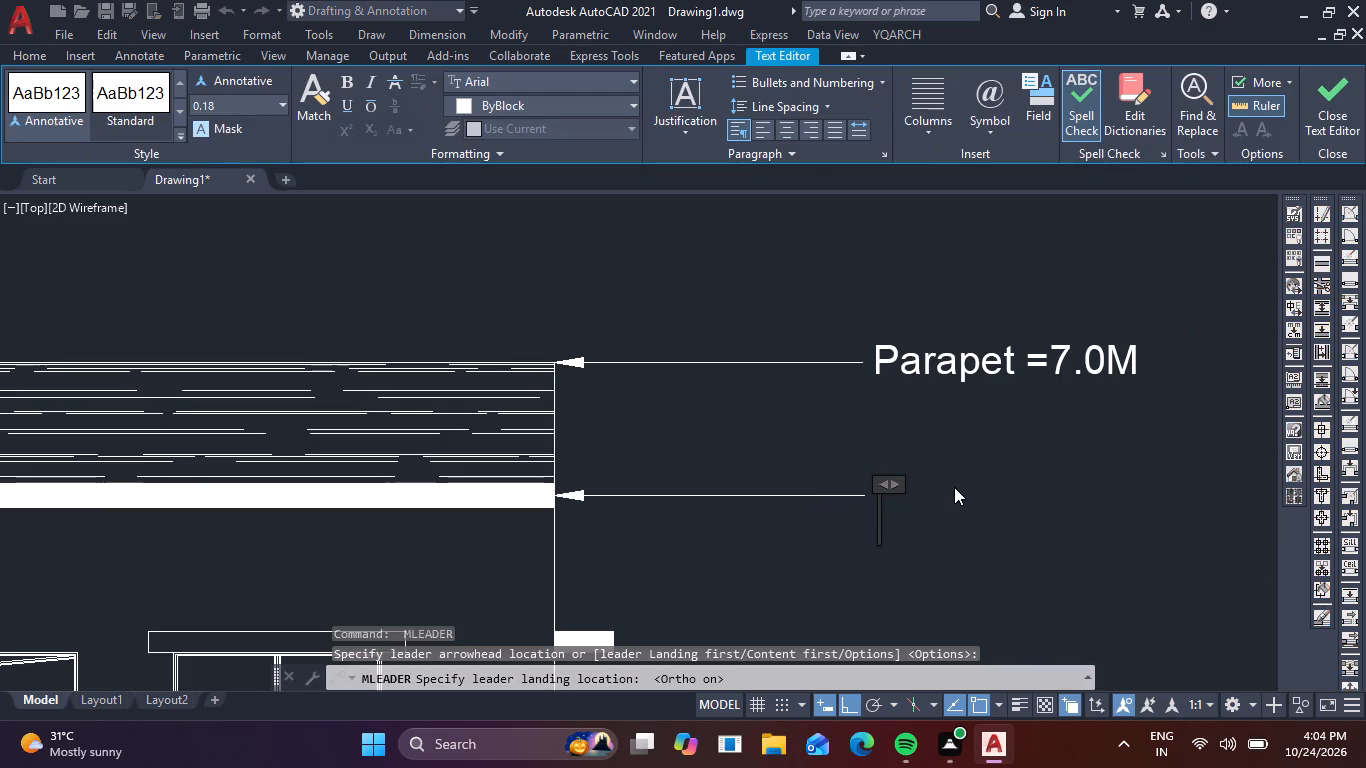
text(s.l)
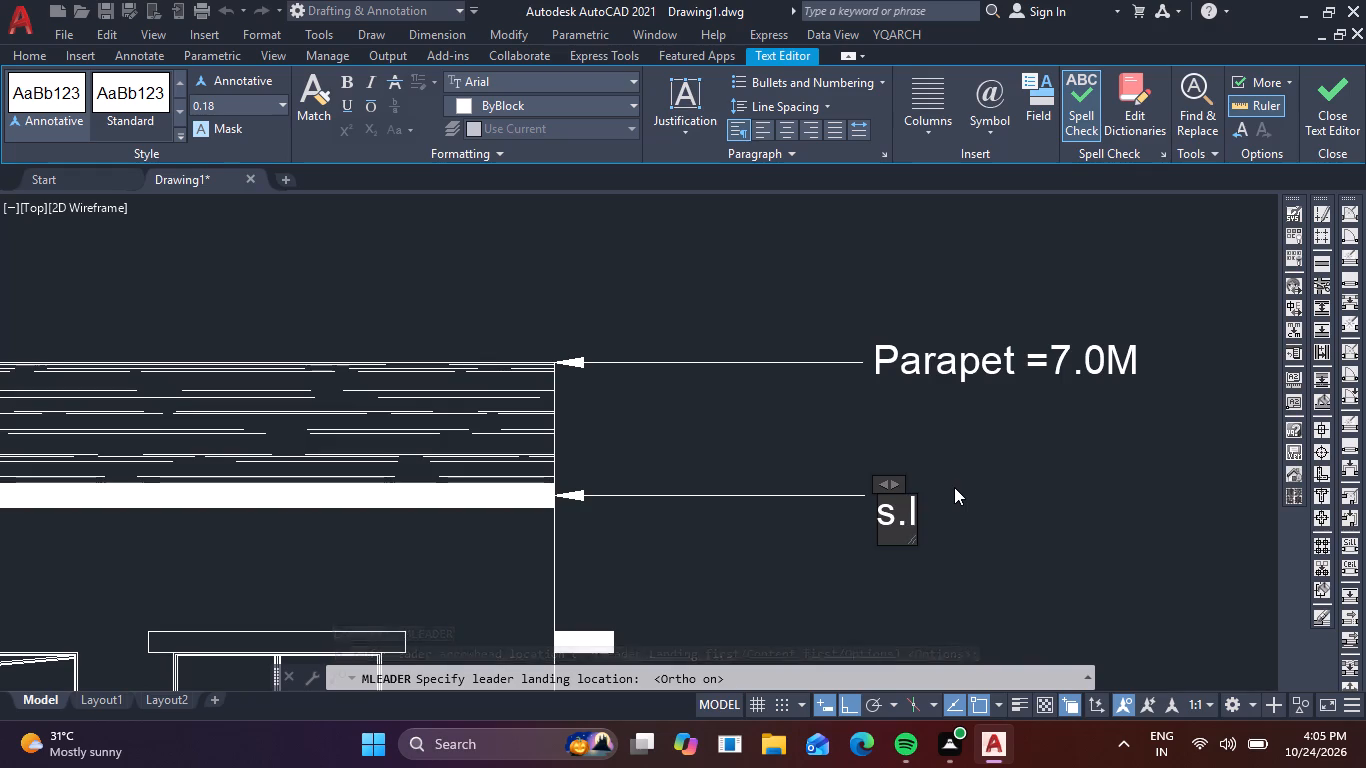
key(BackSpace)
key(BackSpace)
key(BackSpace)
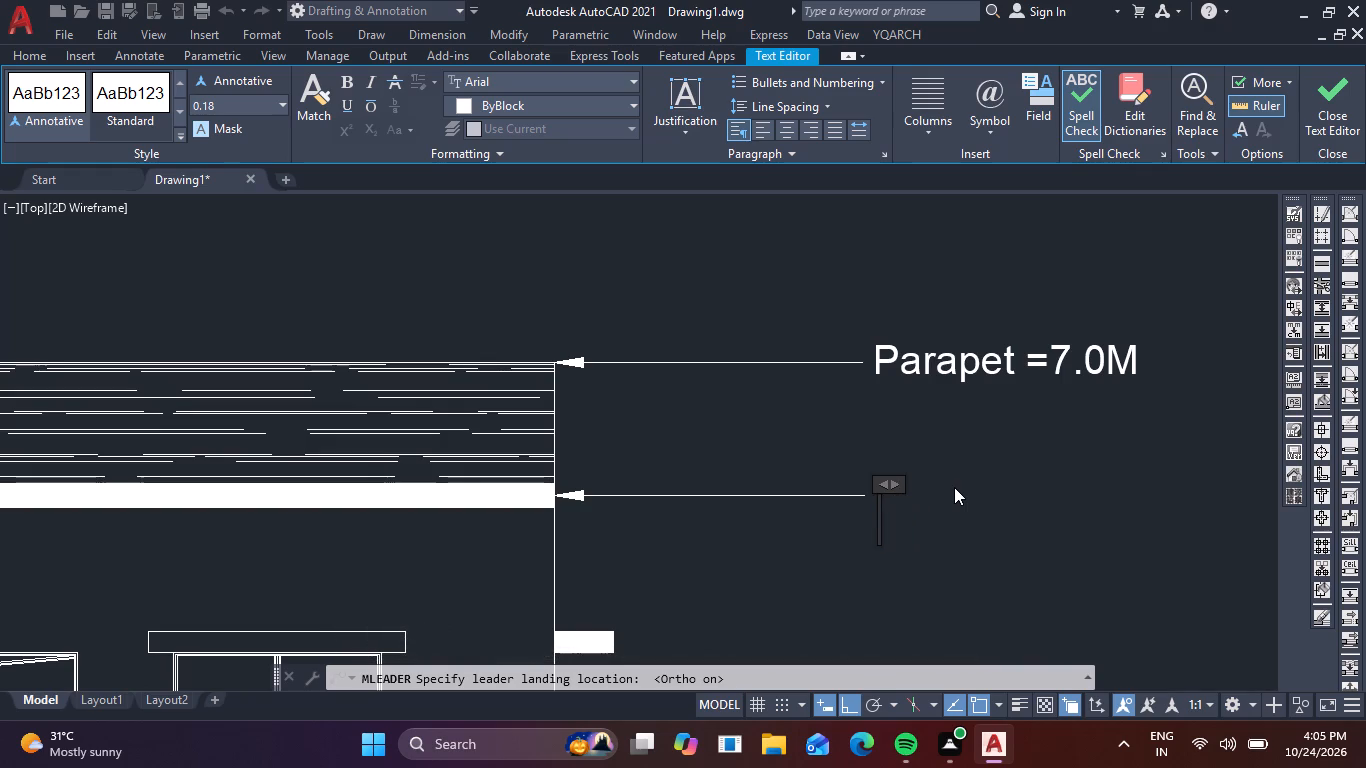
text(S.L)
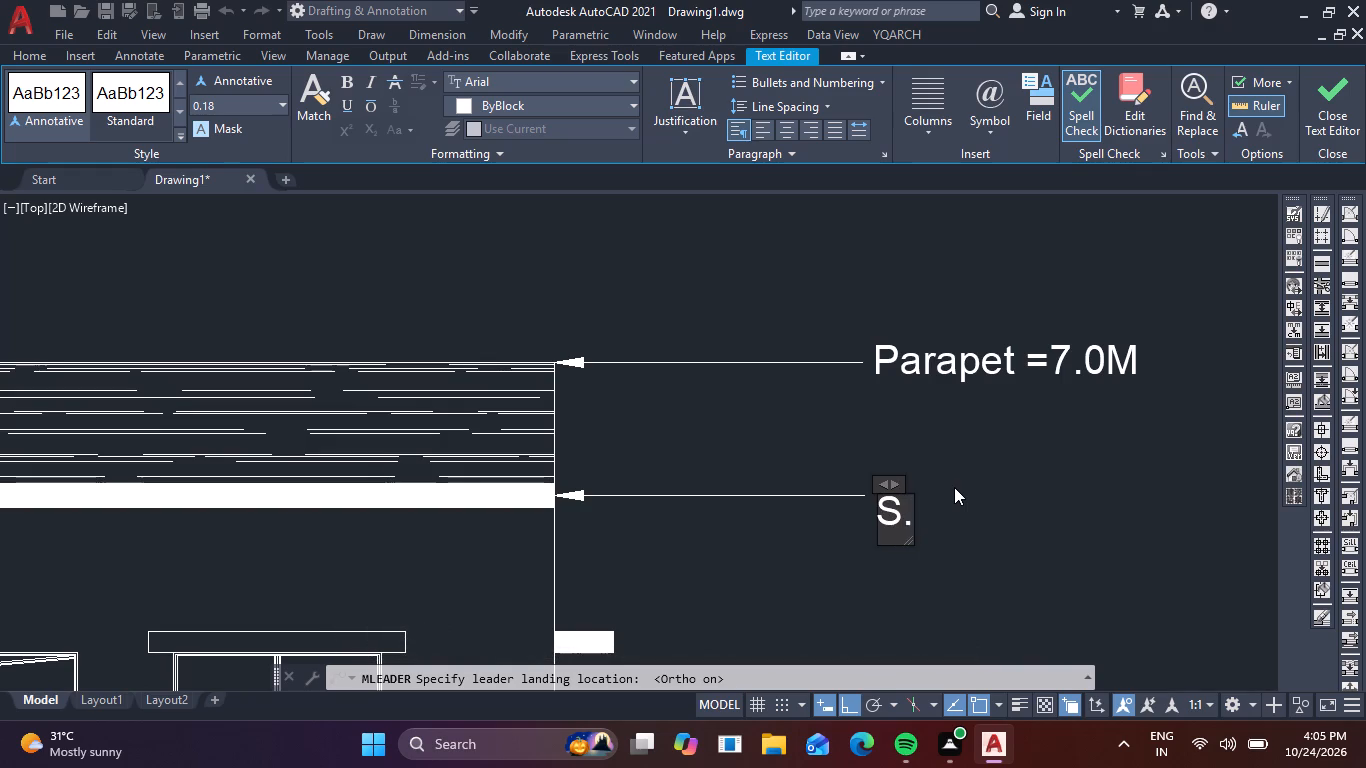
key(space)
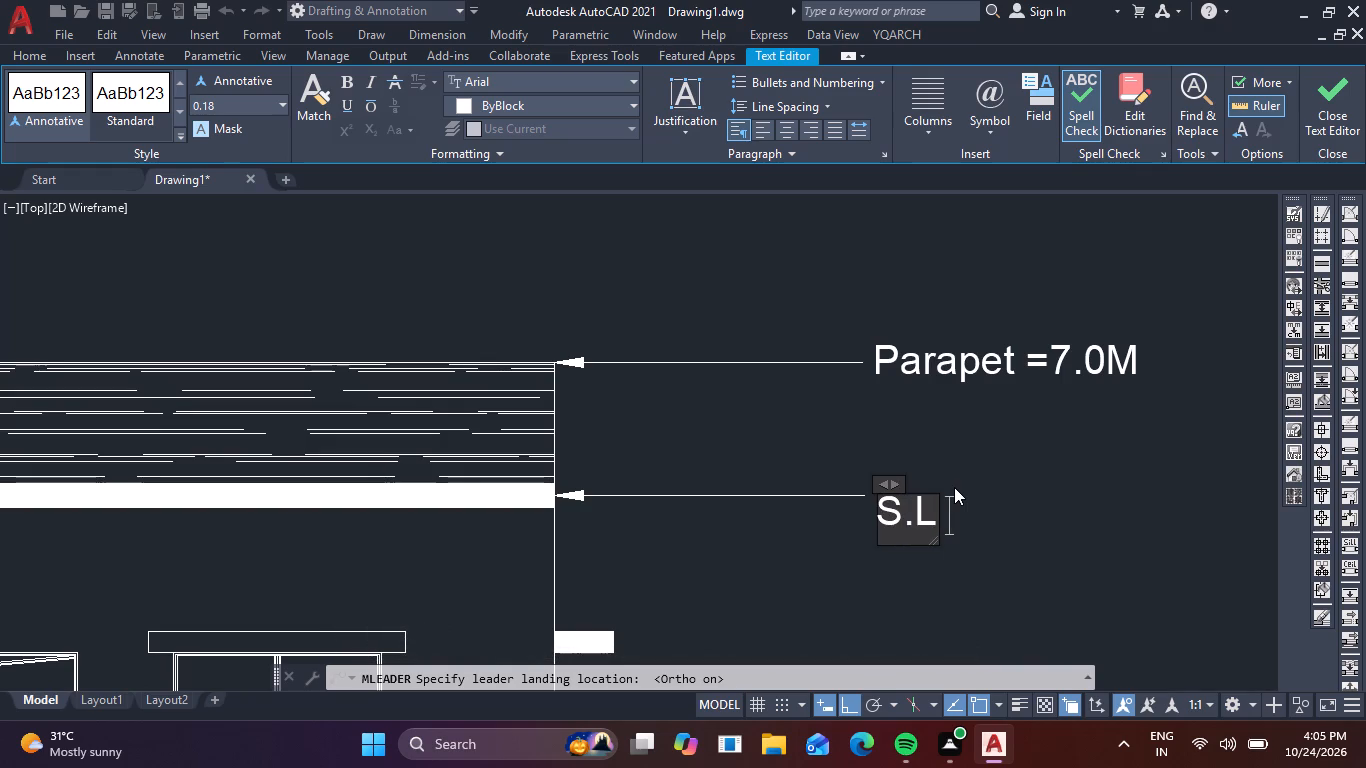
key(equal)
key(BackSpace)
key(shift+plus)
key(6)
key(period)
key(0)
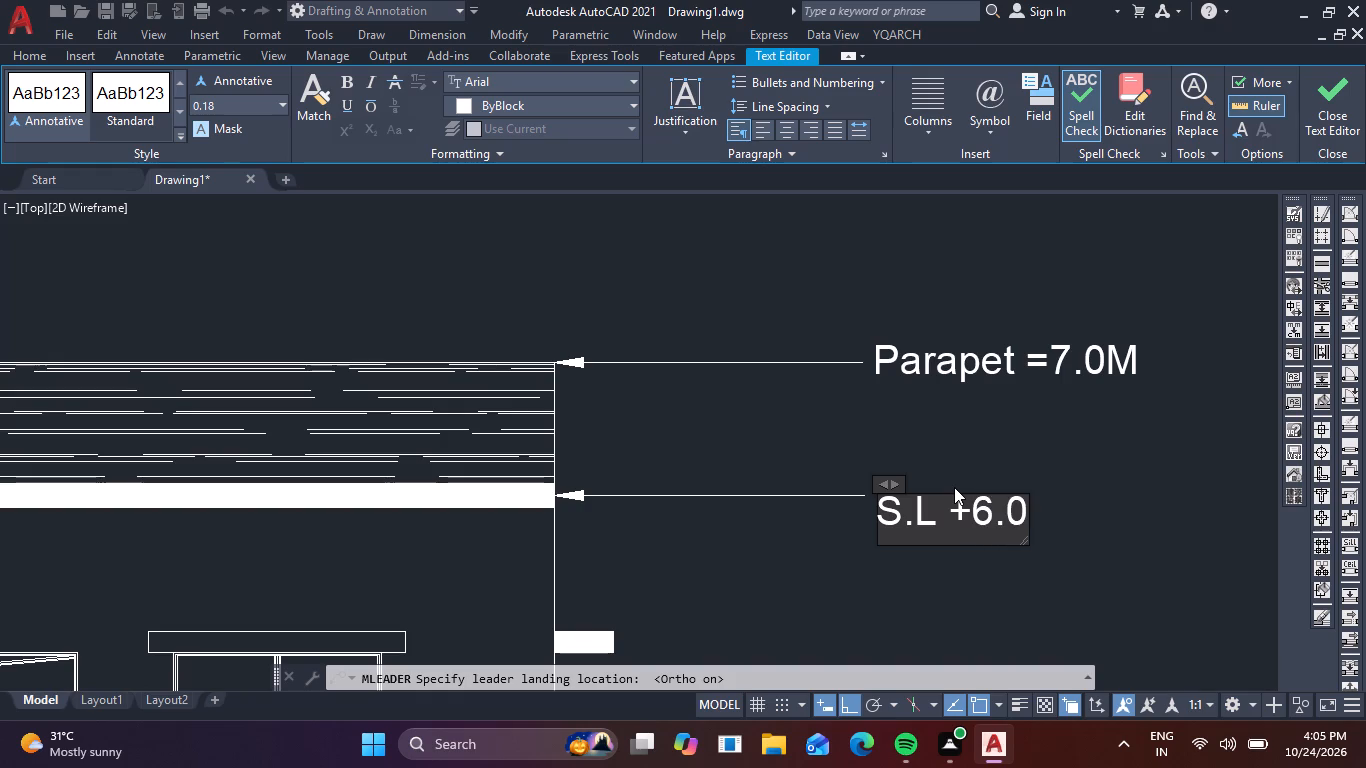
key(m)
click(1025, 390)
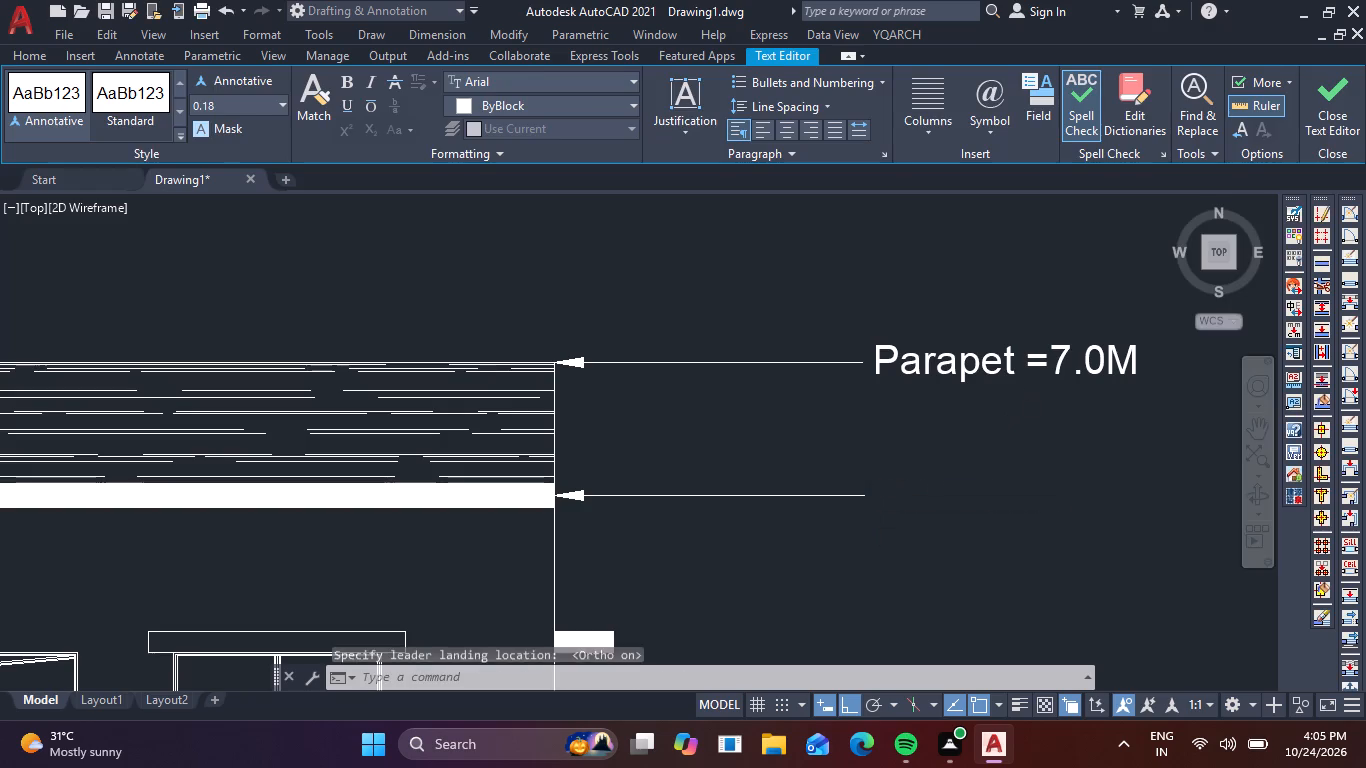
Change the upper parapet's leader label to read "Parapet +7.0M".
double_click(1044, 356)
click(1046, 369)
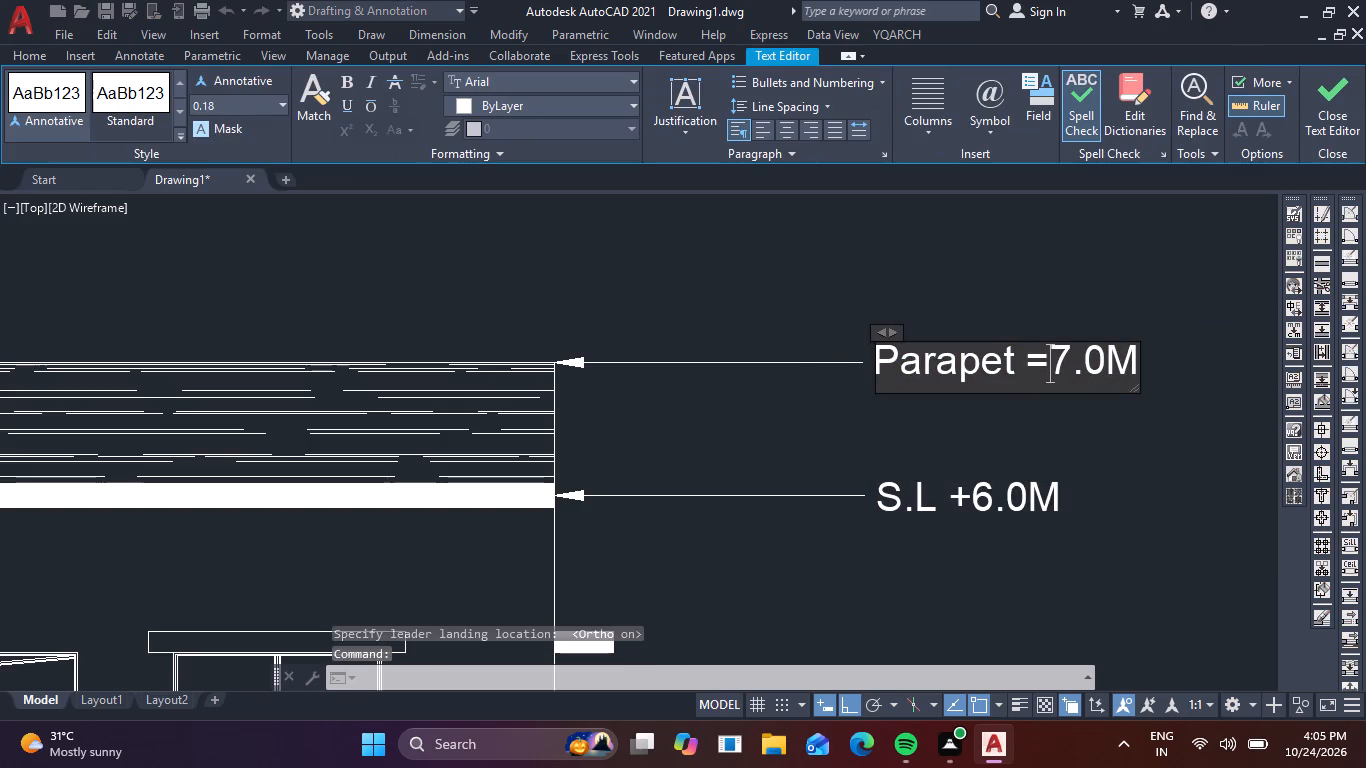
key(BackSpace)
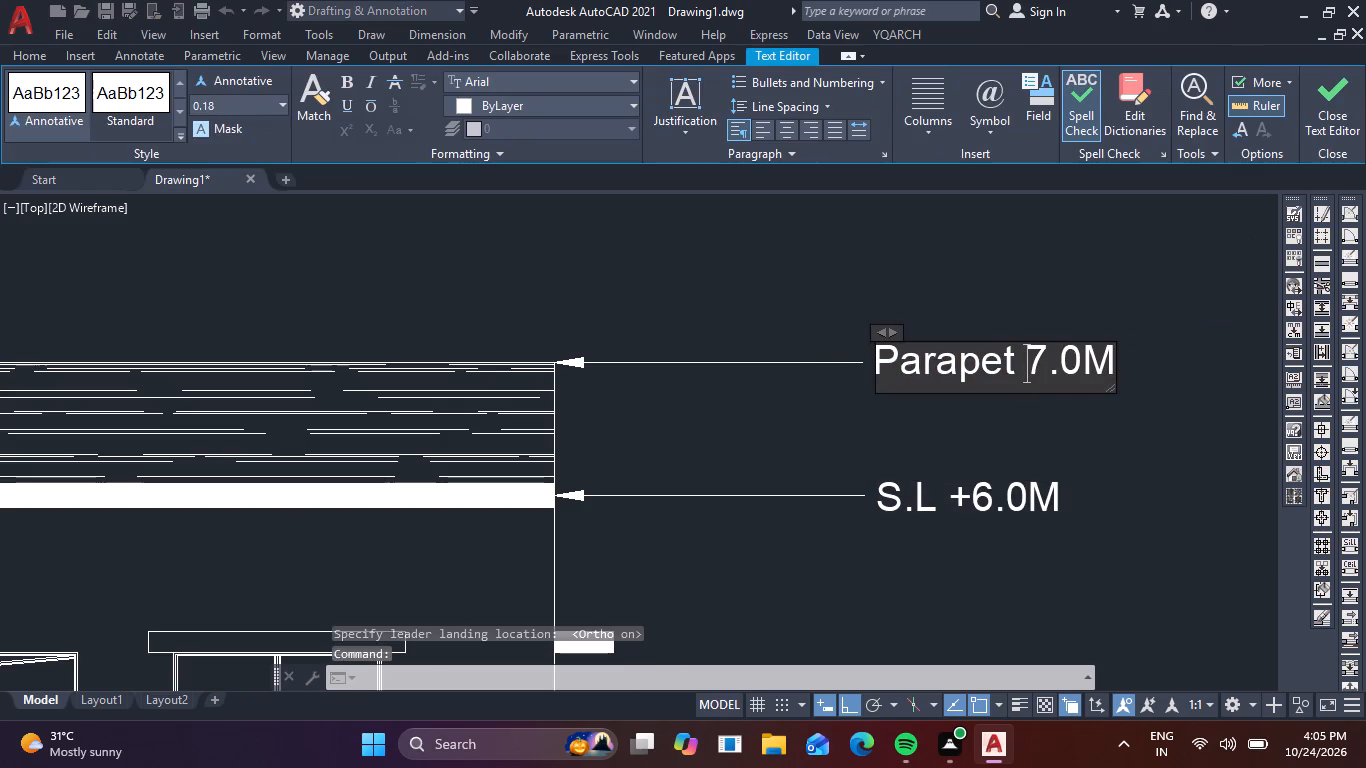
key(Return)
key(equal)
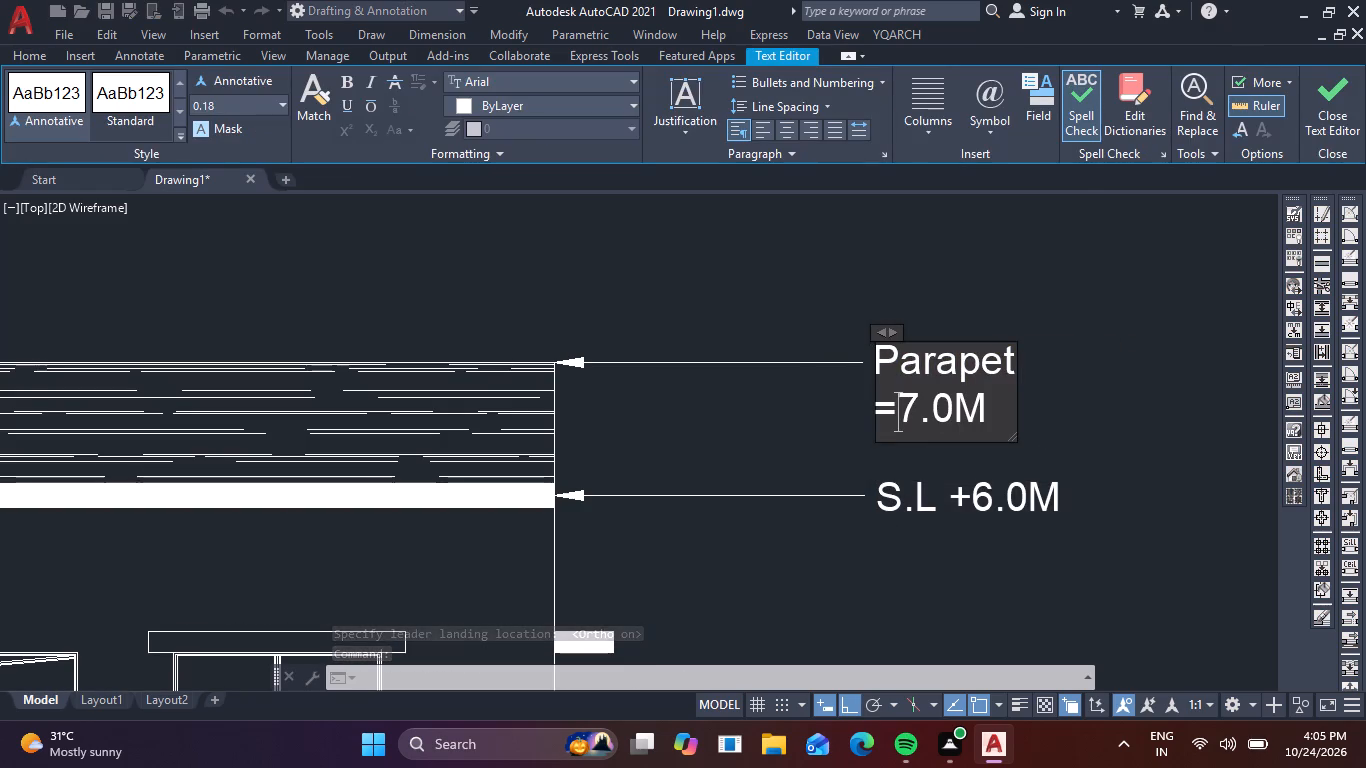
key(BackSpace)
key(BackSpace)
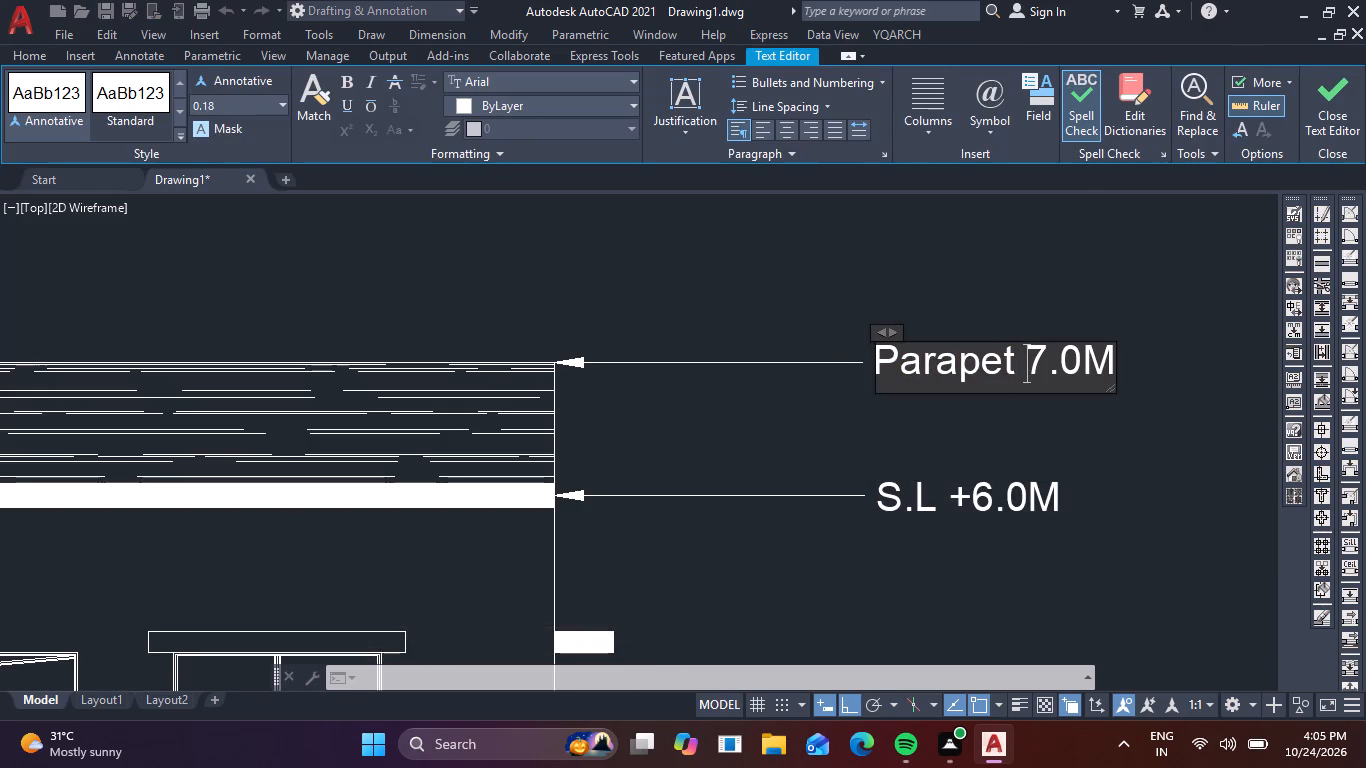
key(shift+plus)
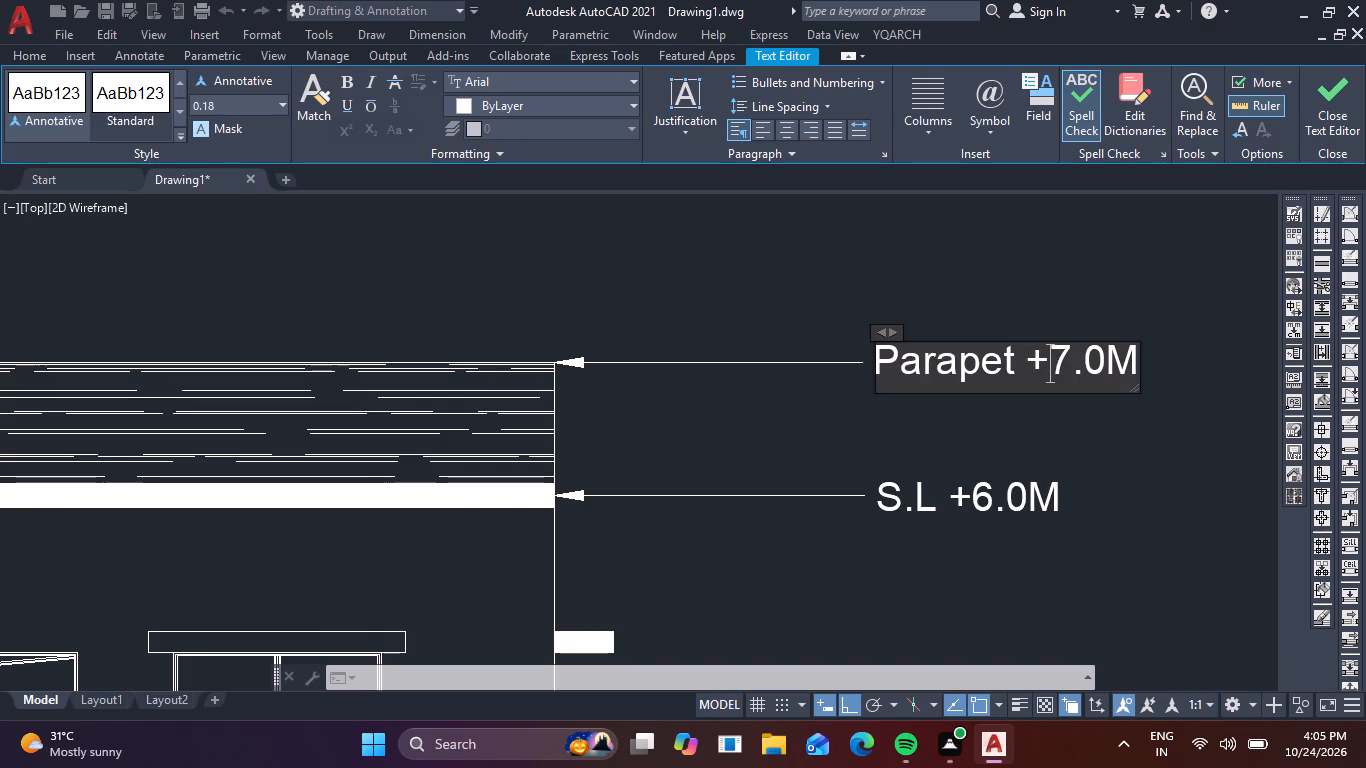
click(785, 446)
Add a horizontal multileader from the lower outer corner of the upper storey's small solid sunshade projection, labelled "L.L + 5.1M".
middle_drag(784, 476, 755, 334)
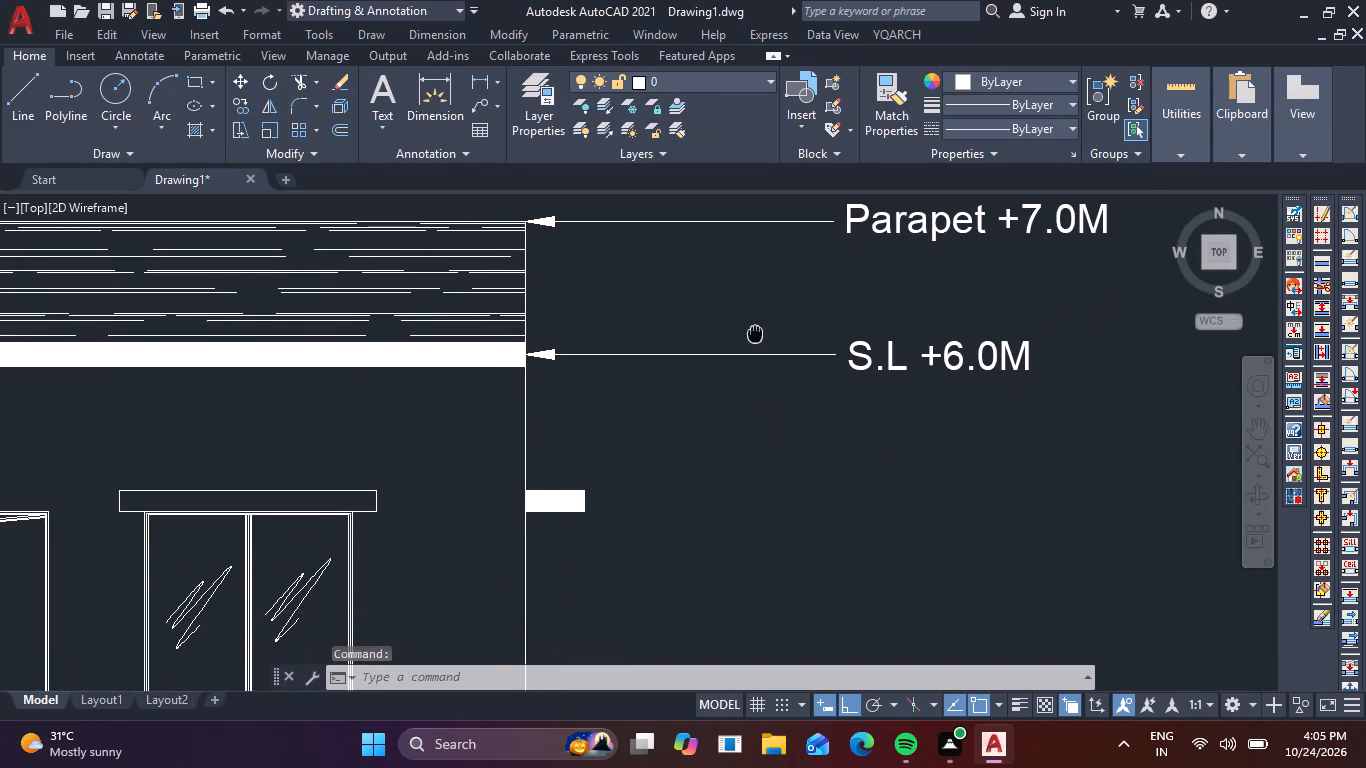
middle_drag(755, 334, 755, 333)
key(space)
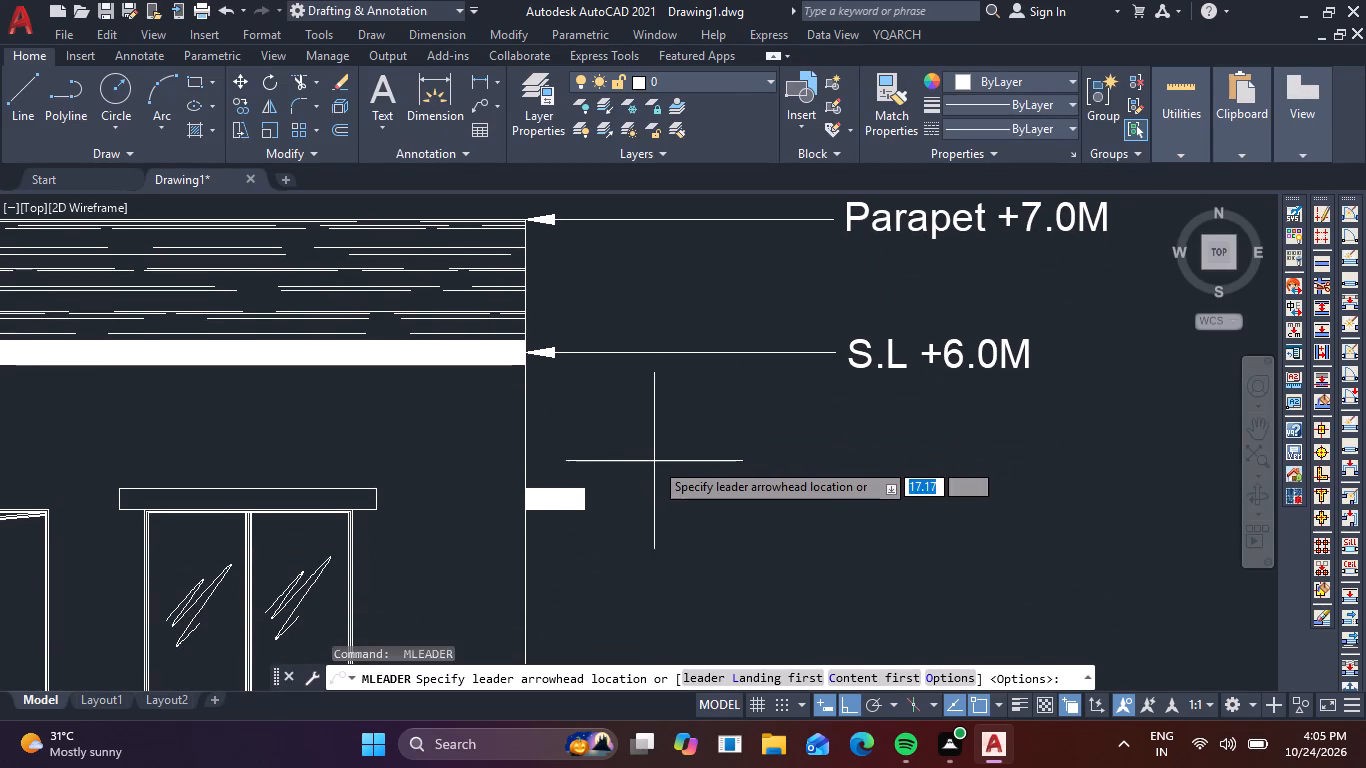
middle_drag(644, 429, 638, 381)
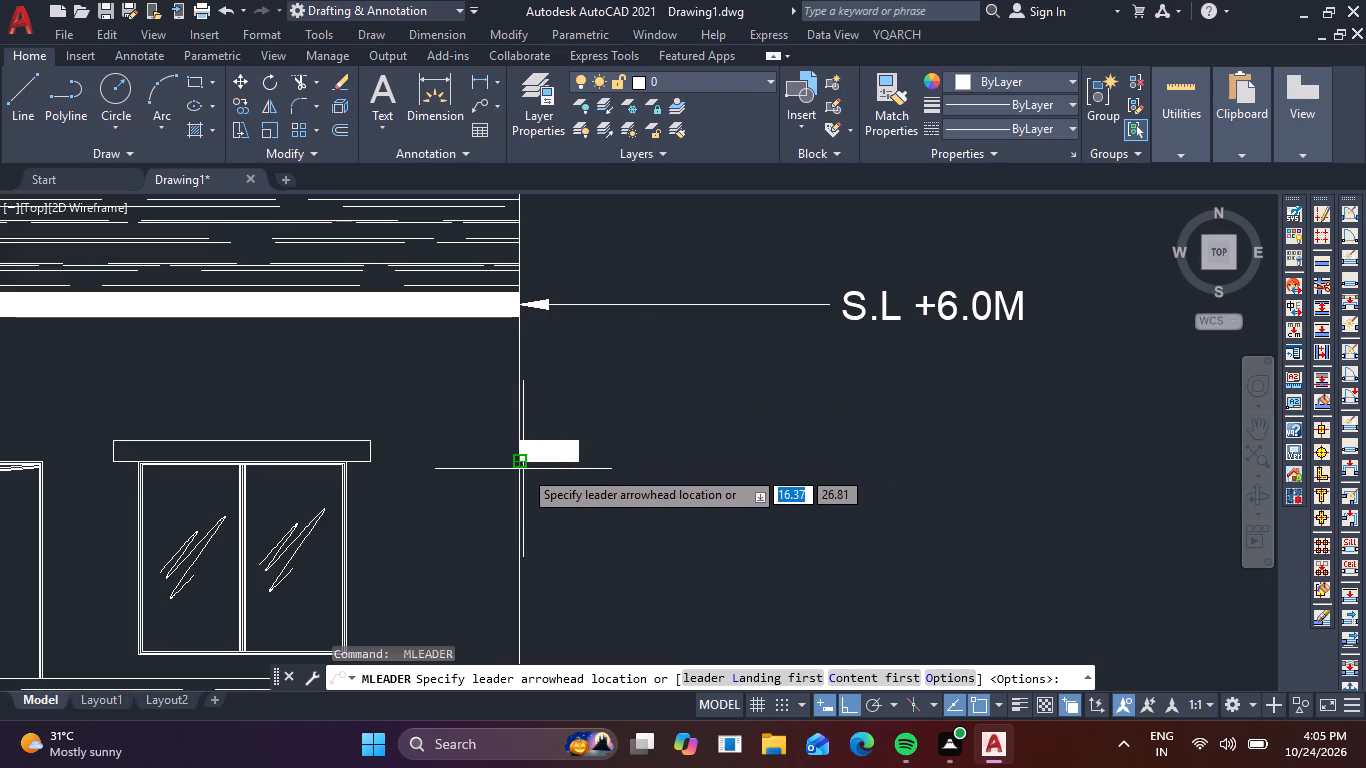
click(584, 459)
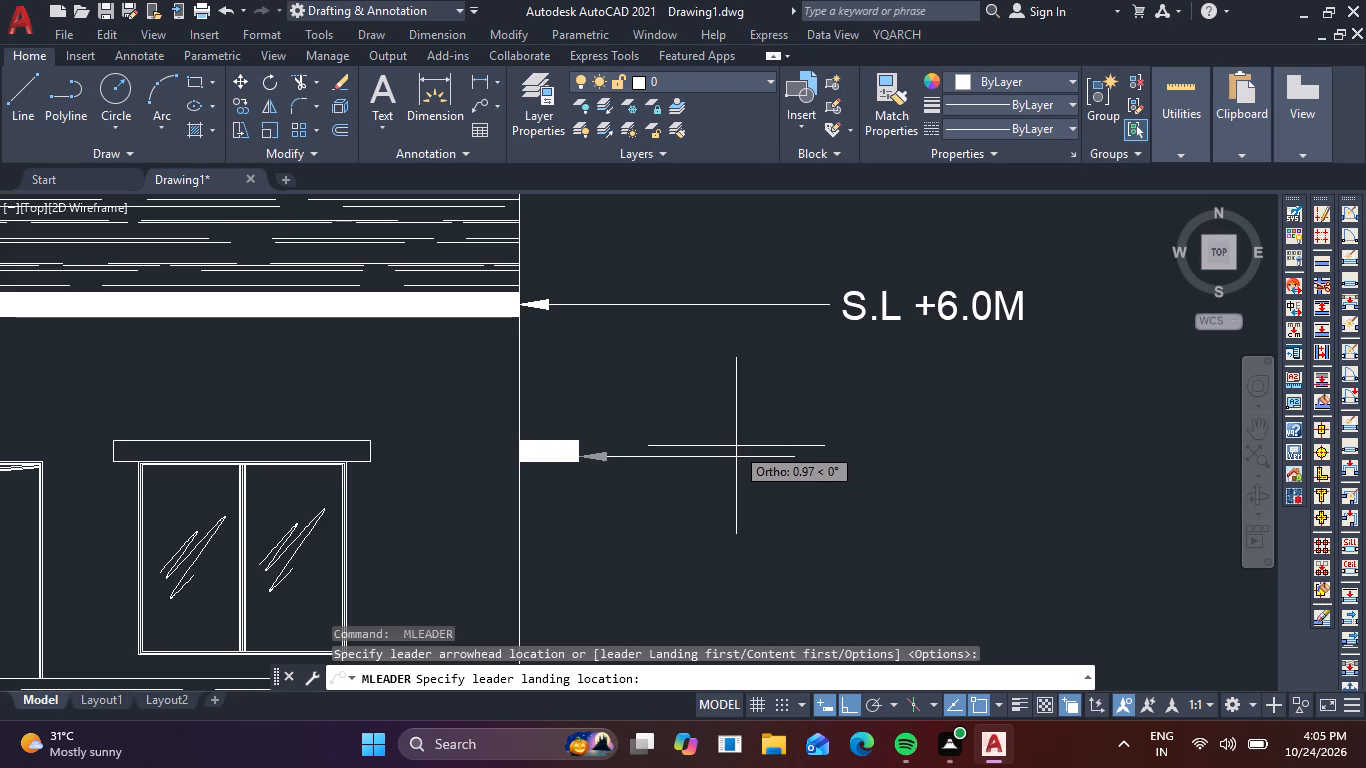
click(753, 445)
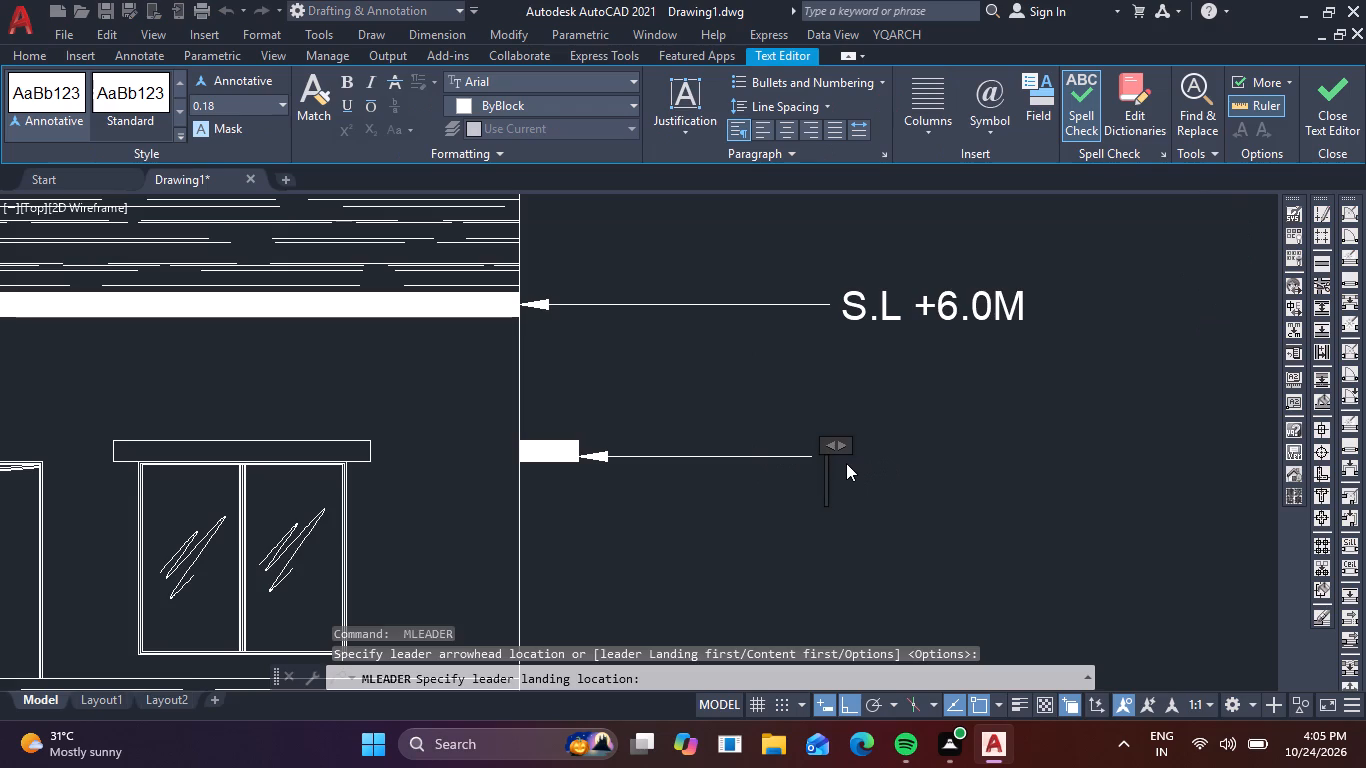
text(L.L)
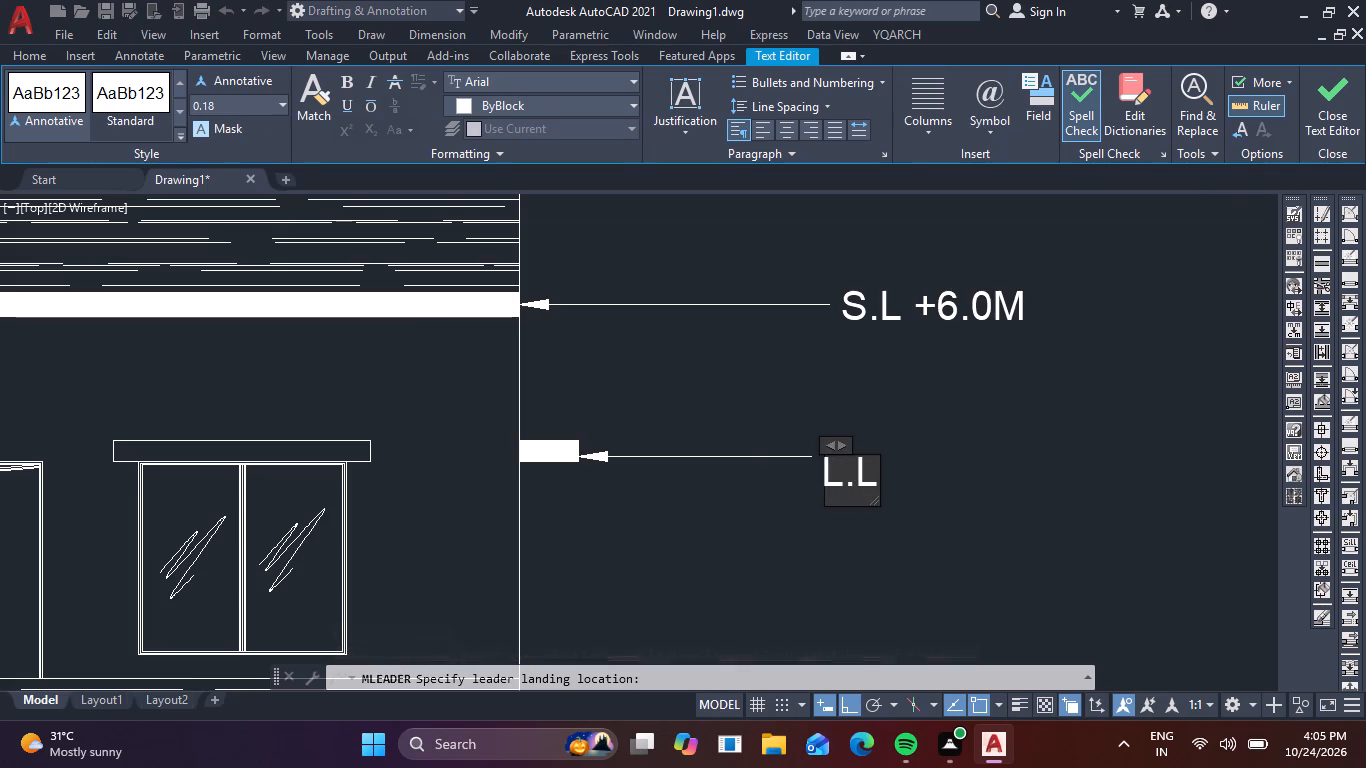
key(space)
key(shift+plus)
key(space)
text(3)
key(period)
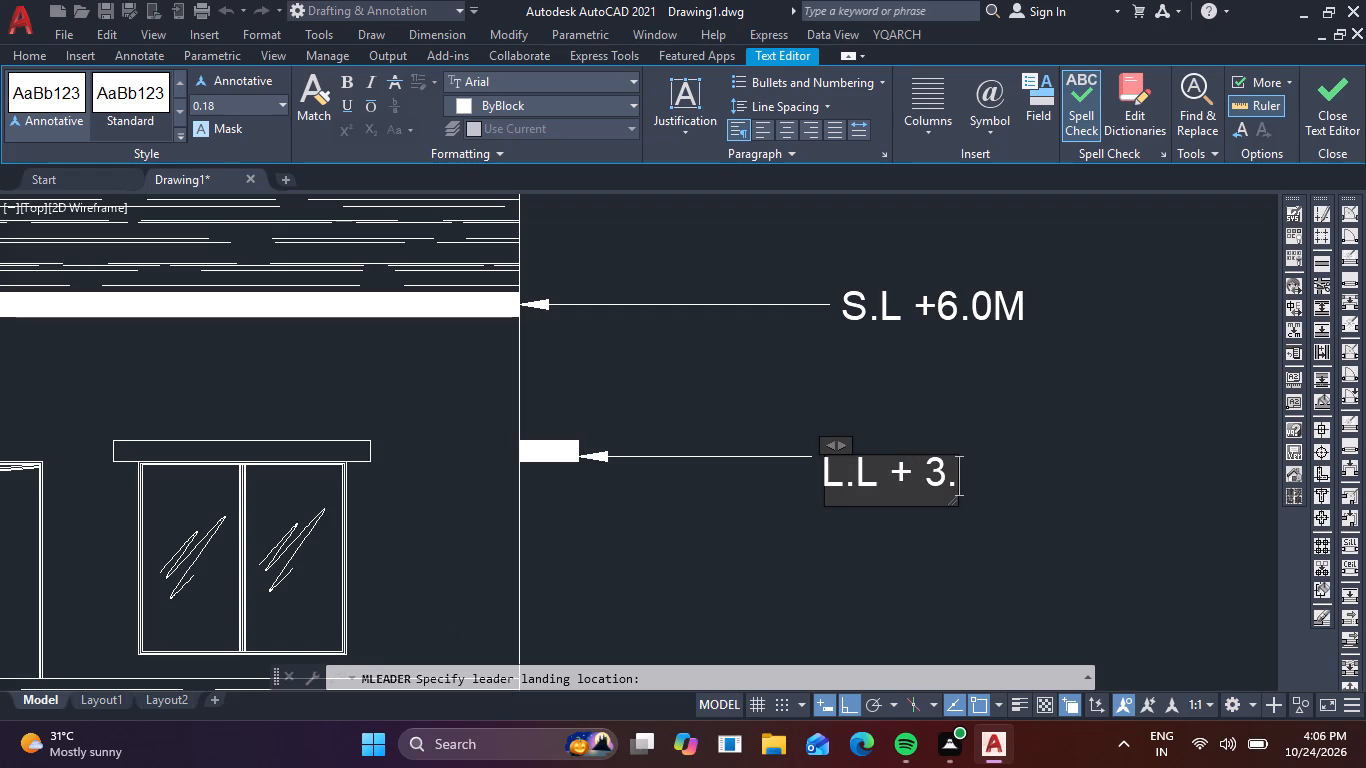
key(9)
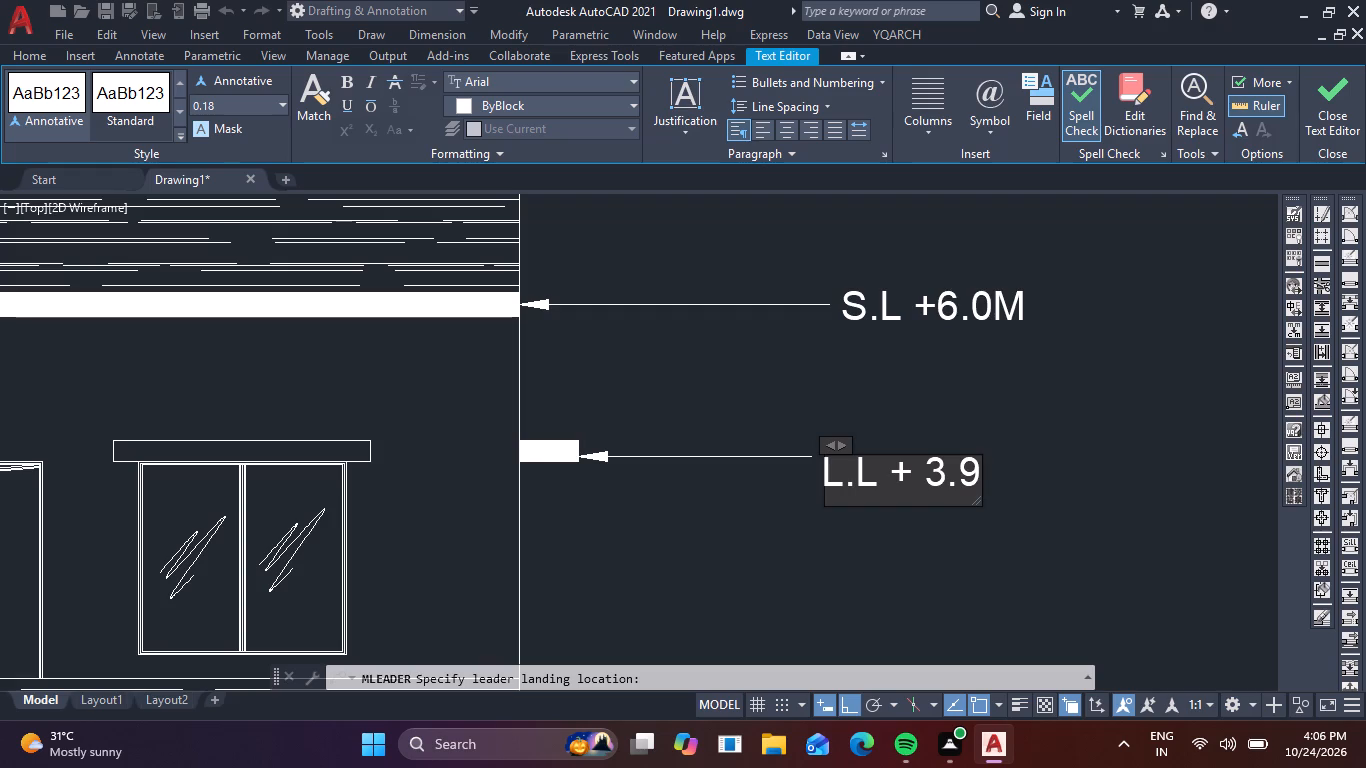
key(BackSpace)
key(BackSpace)
key(BackSpace)
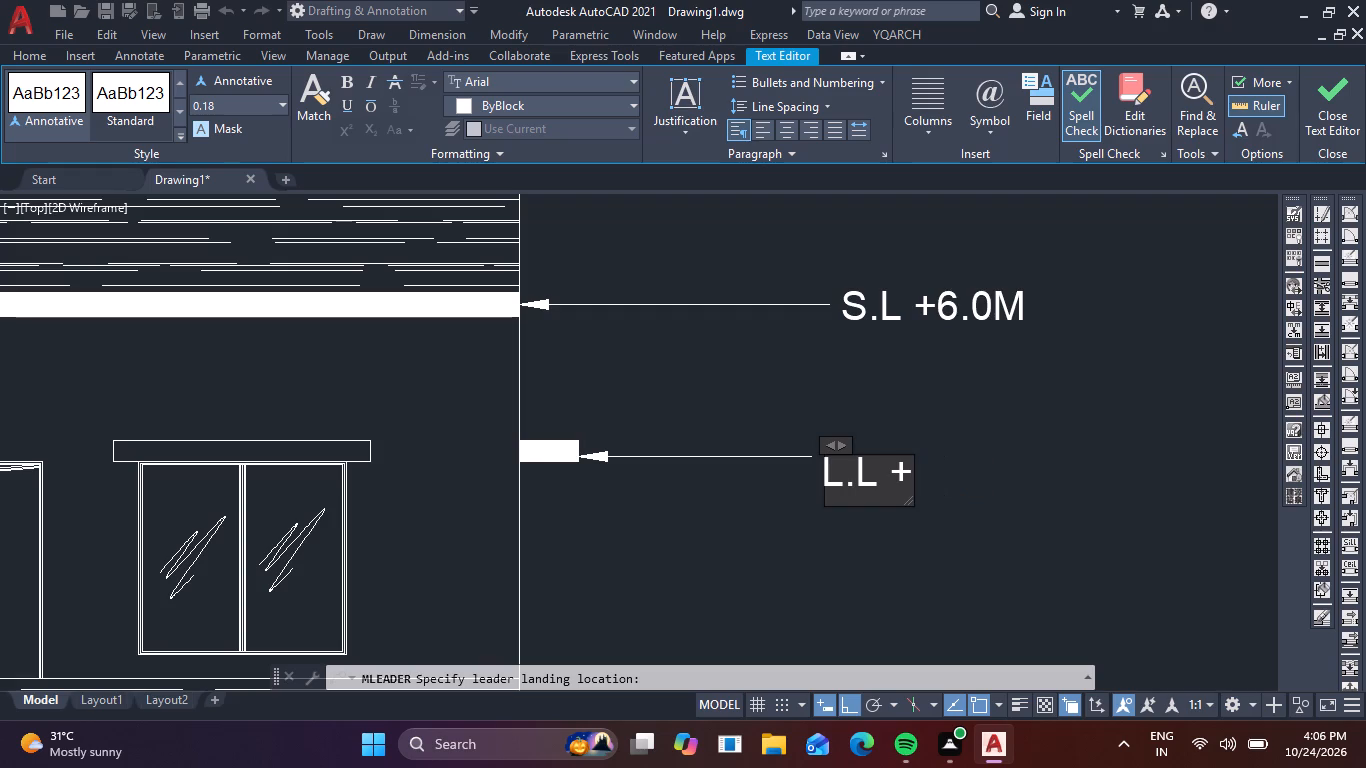
key(5)
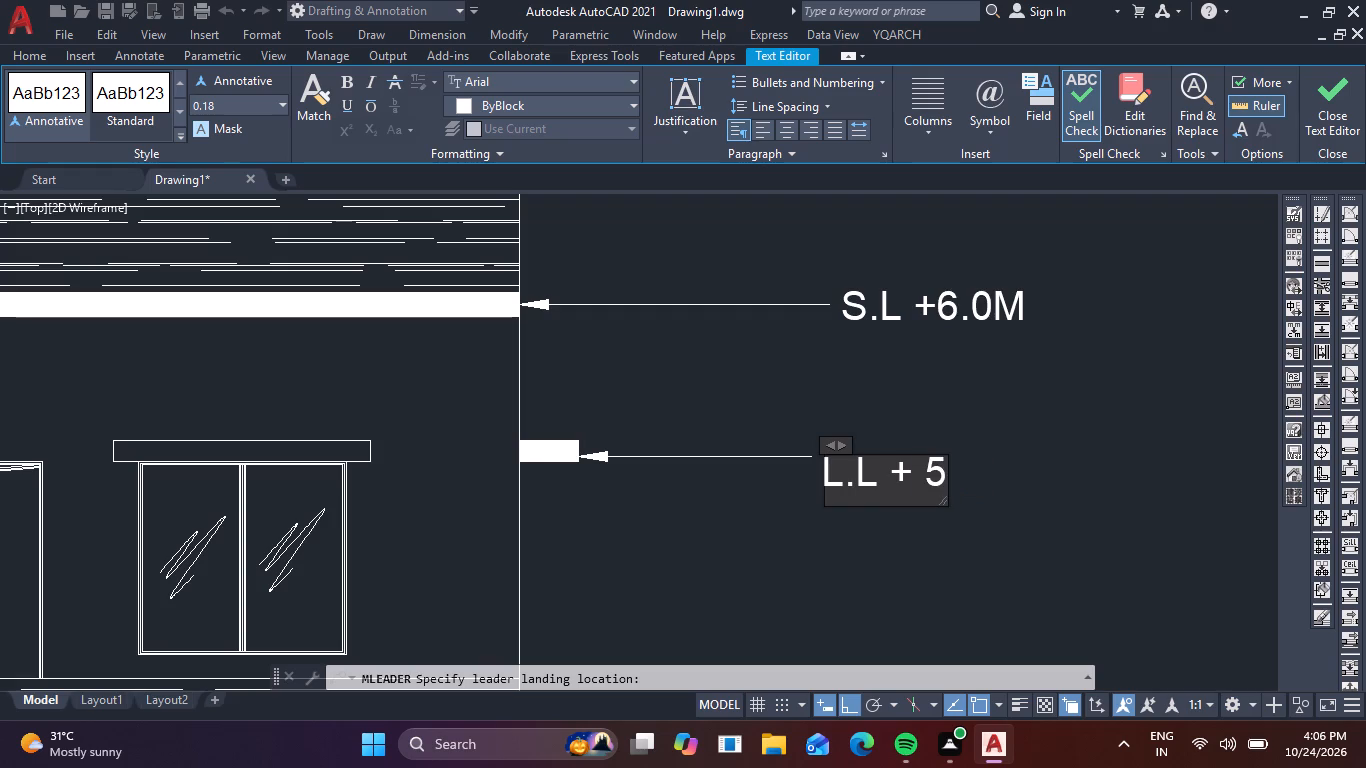
key(period)
key(1)
key(m)
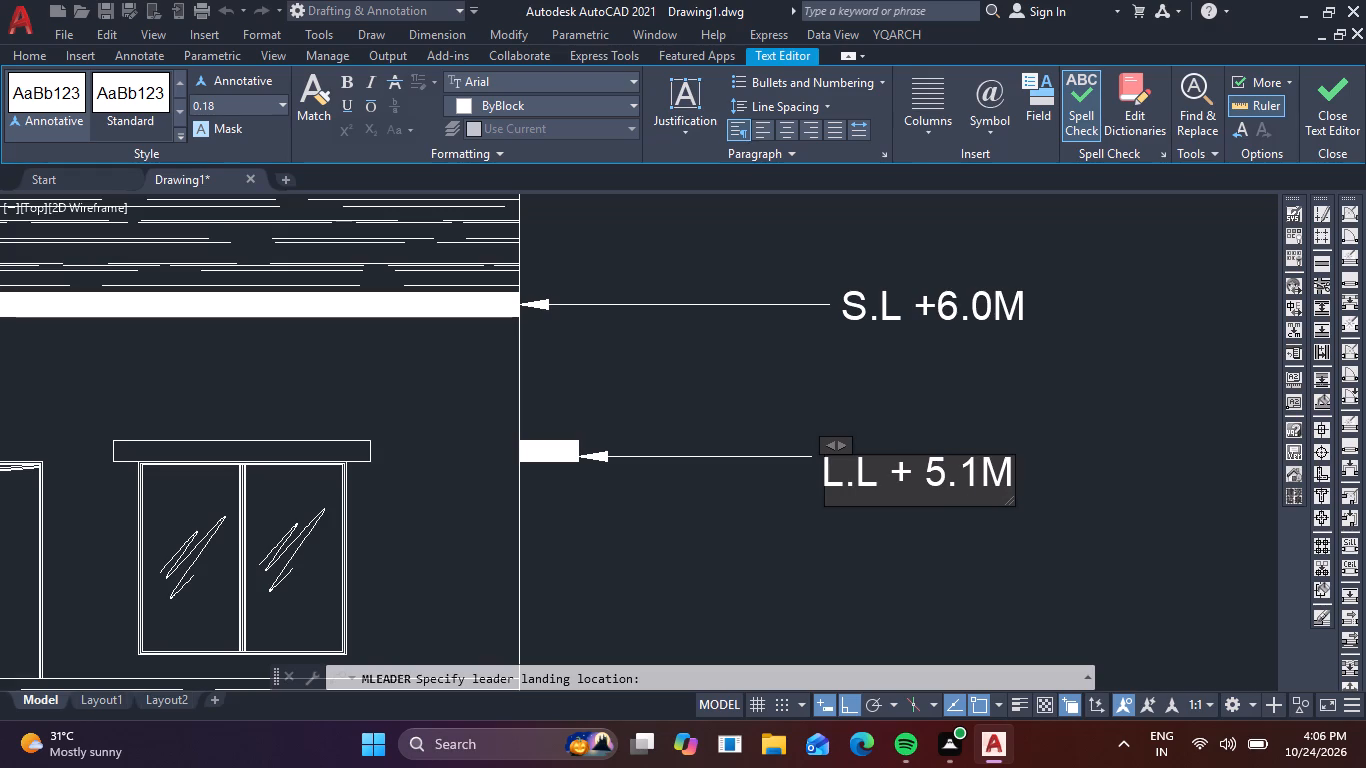
click(650, 539)
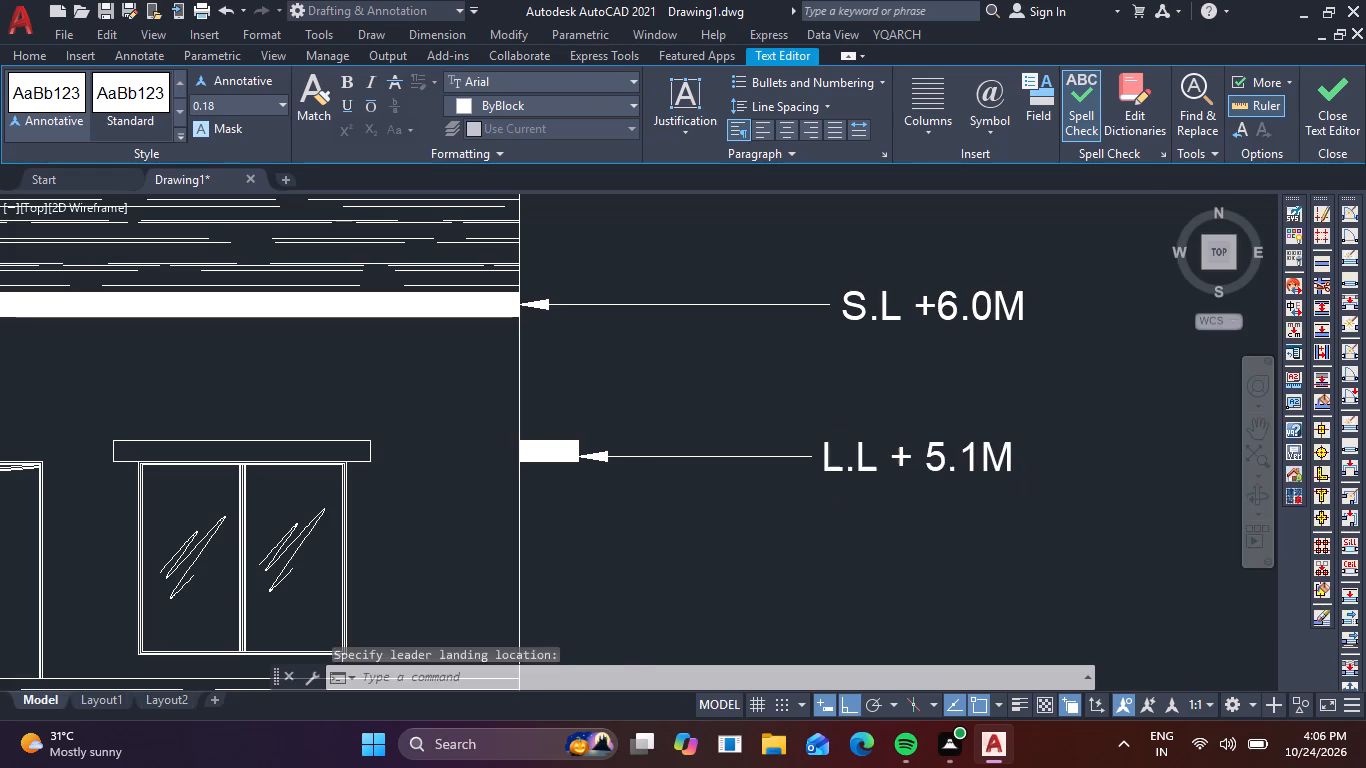
Add a horizontal multileader about 1.41 long from the top right corner of the parapet below the upper storey, labelled "Sill.L +3.9M".
scroll(648, 539, down, 1)
middle_drag(688, 519, 670, 392)
key(space)
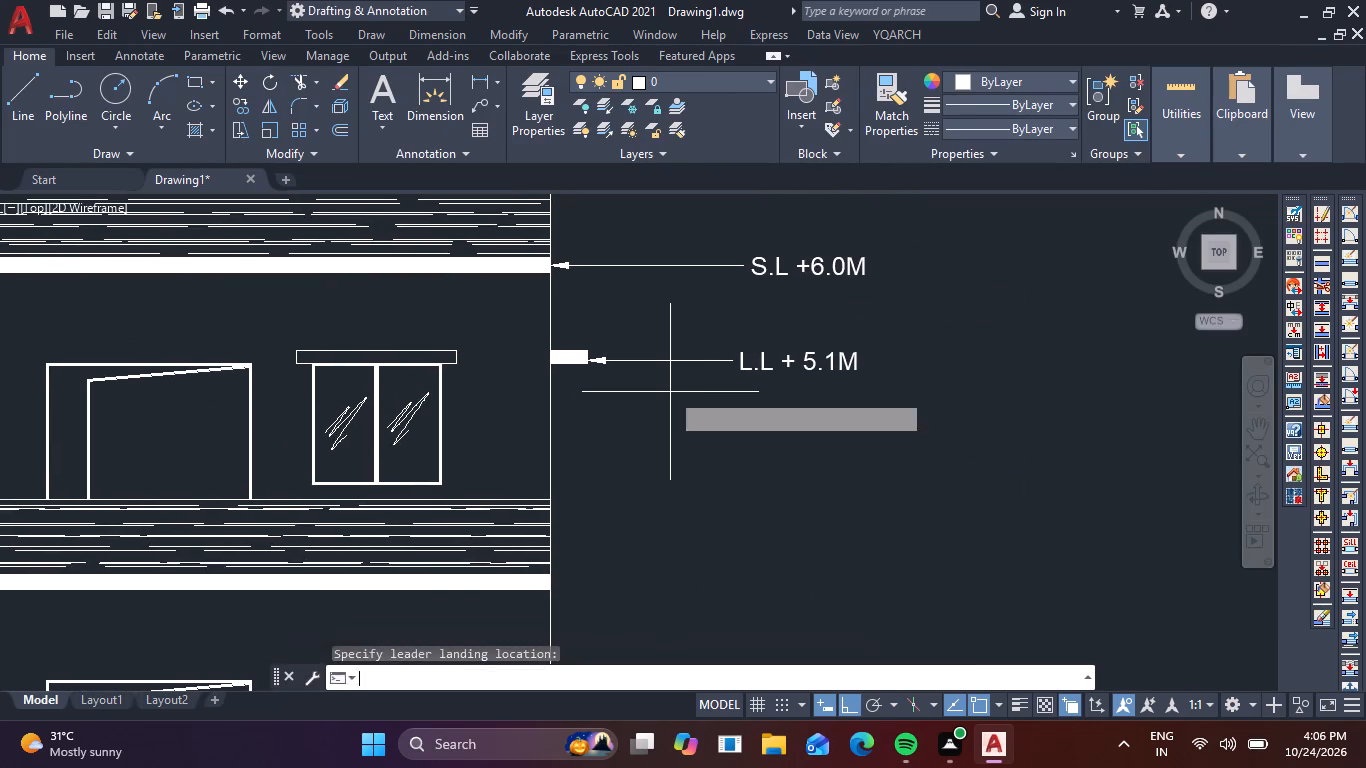
middle_drag(598, 488, 593, 430)
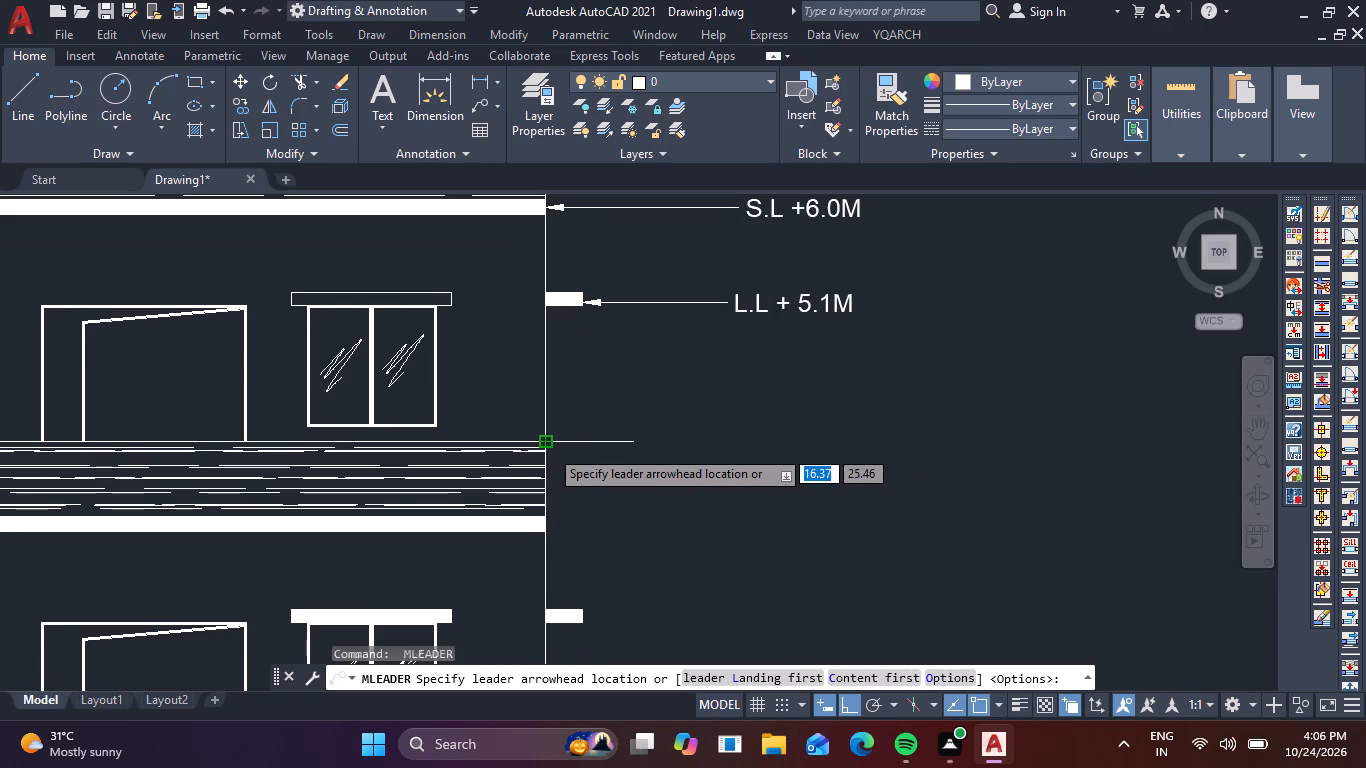
click(549, 448)
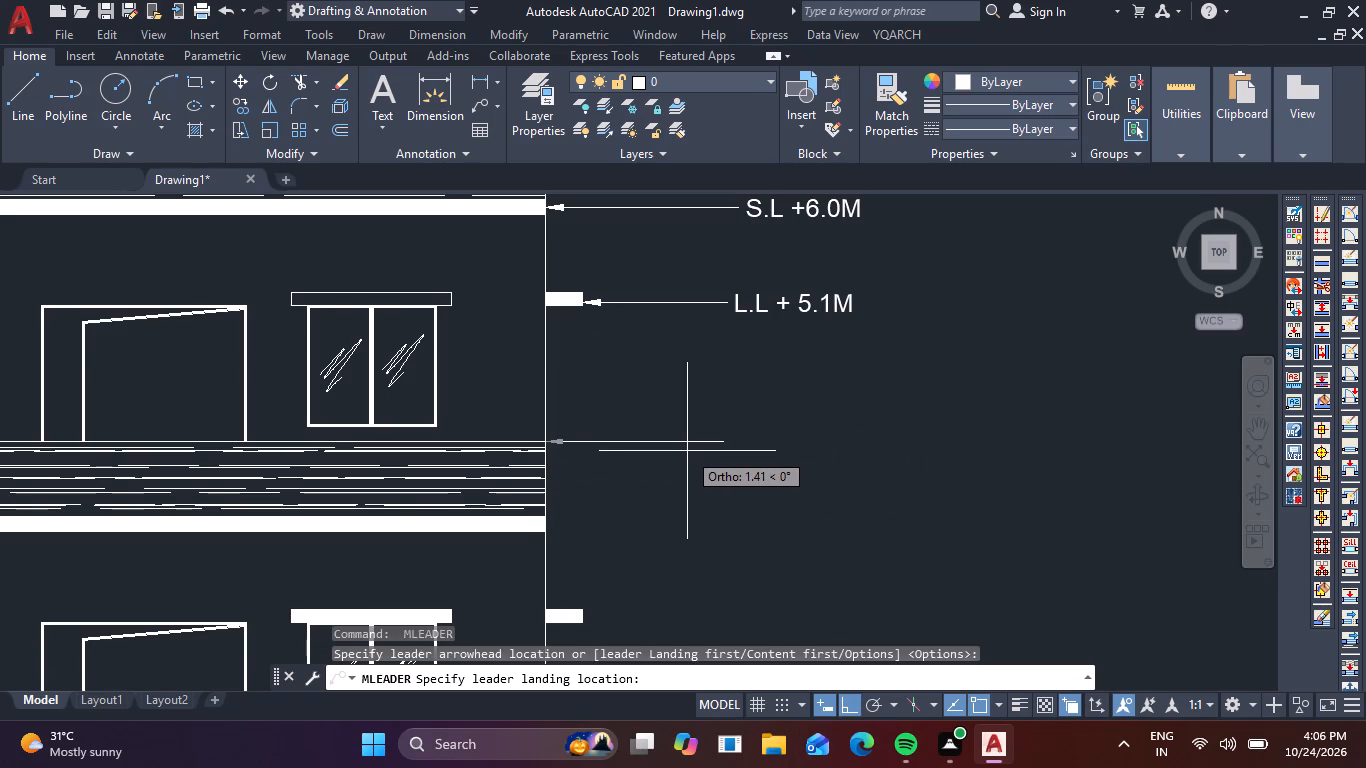
click(687, 451)
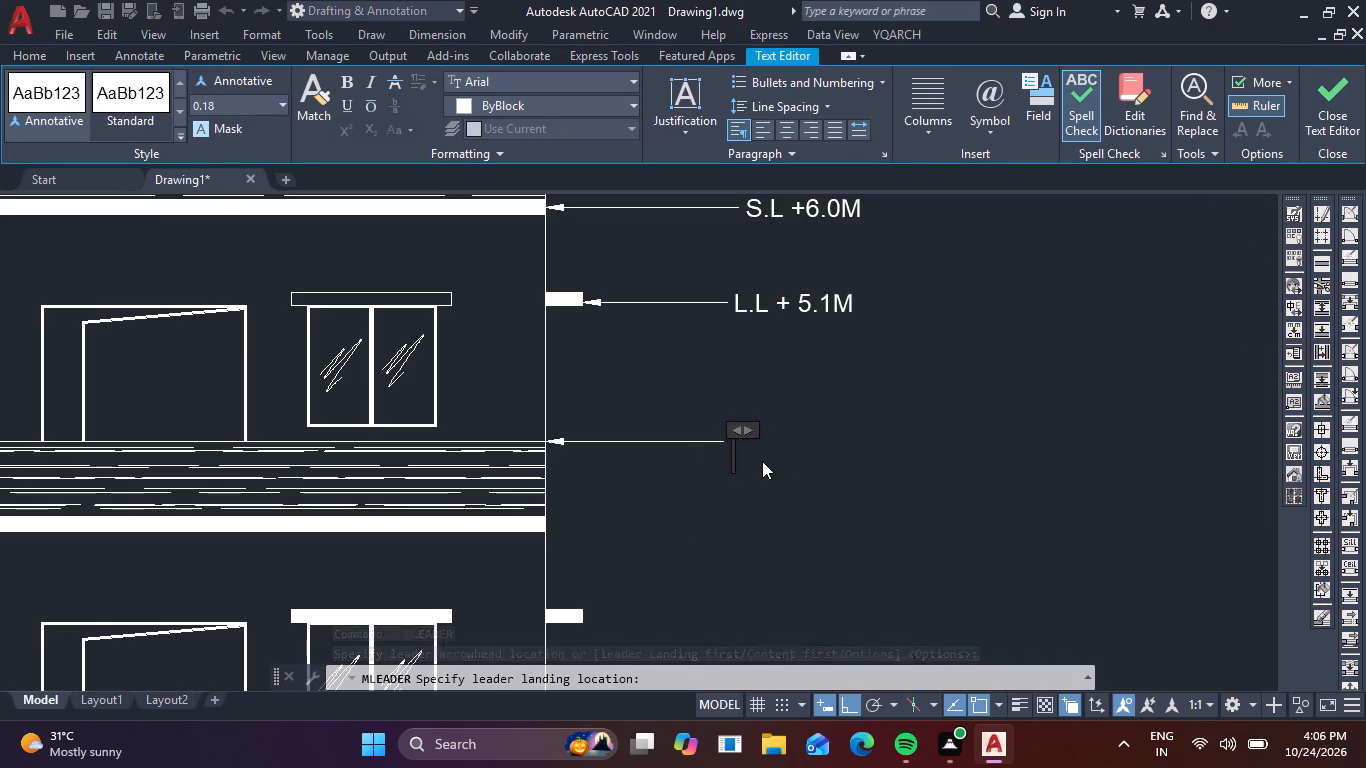
text(ILL)
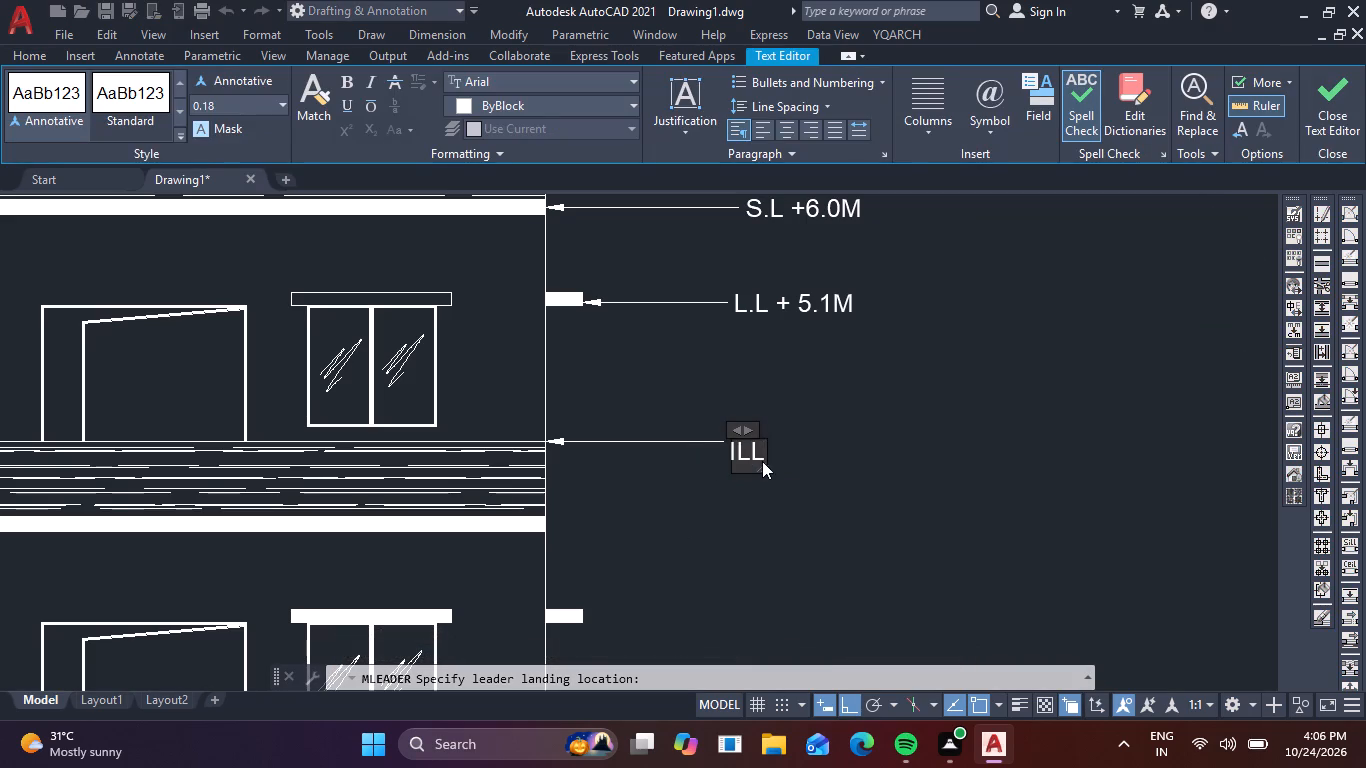
key(BackSpace)
key(BackSpace)
key(BackSpace)
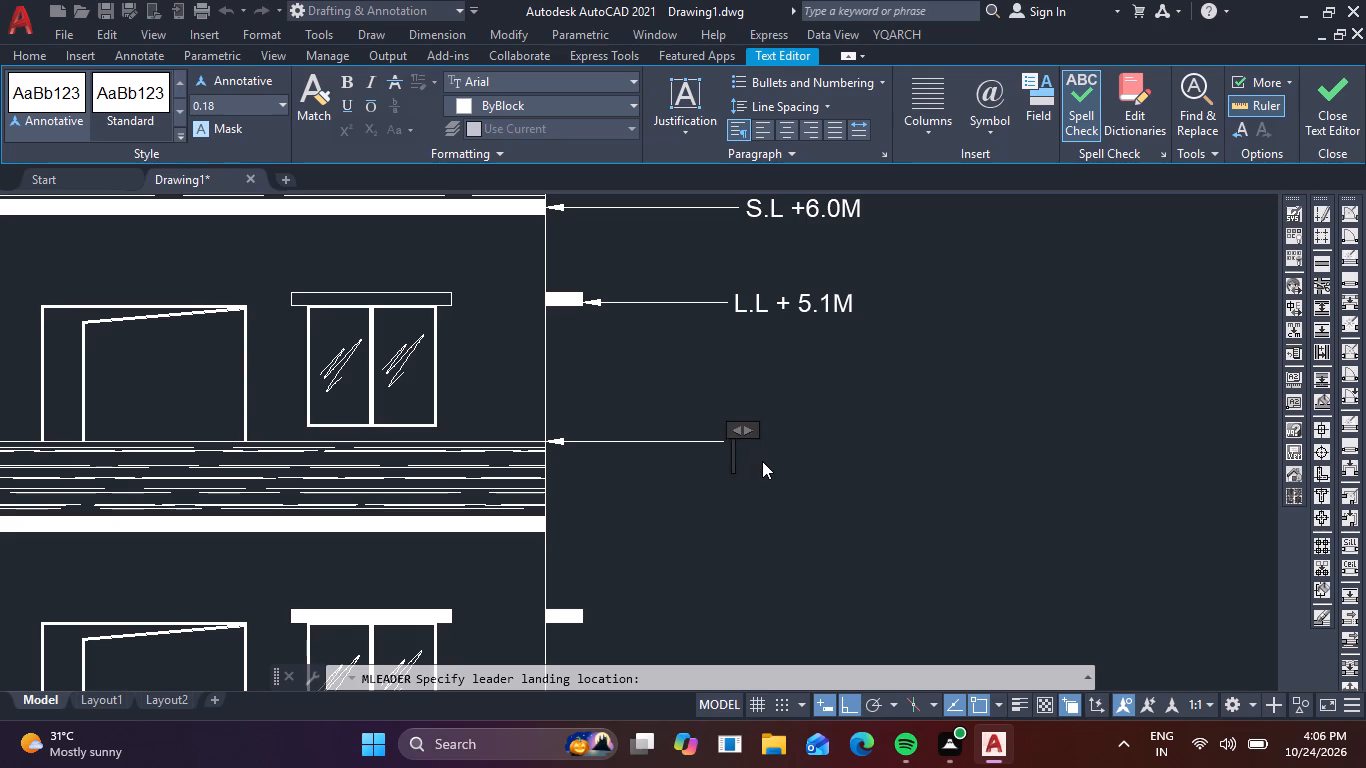
key(s)
text(ILL)
key(period)
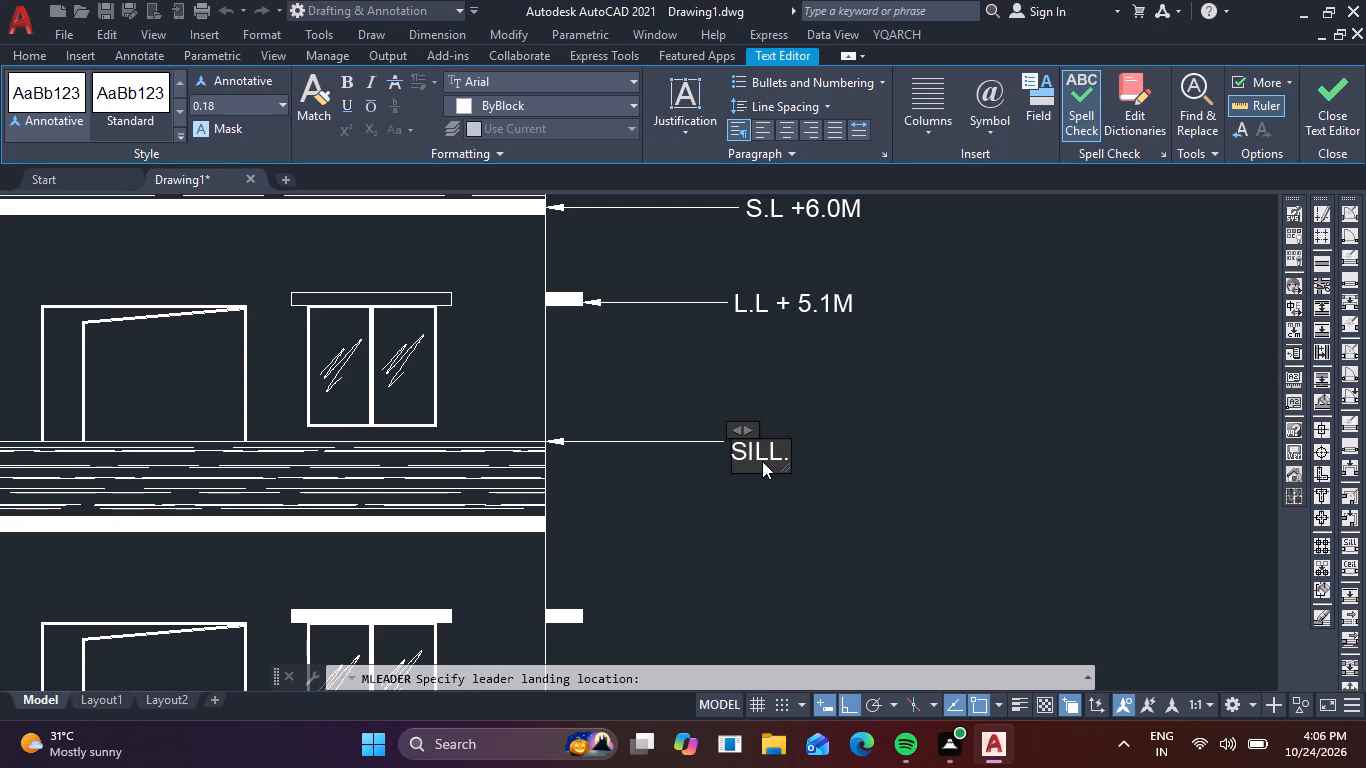
key(BackSpace)
key(BackSpace)
key(BackSpace)
key(BackSpace)
key(i)
text(ll)
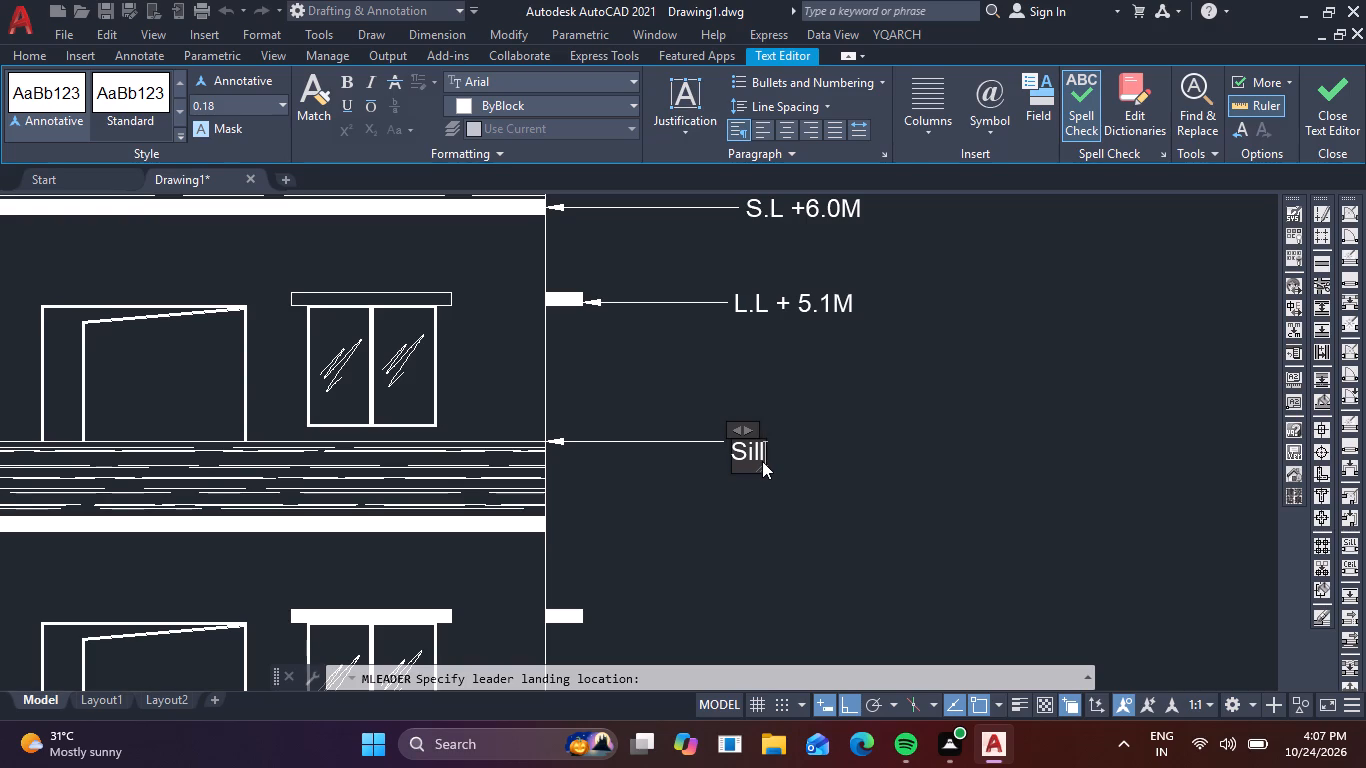
text(.L)
key(space)
key(Return)
key(equal)
key(BackSpace)
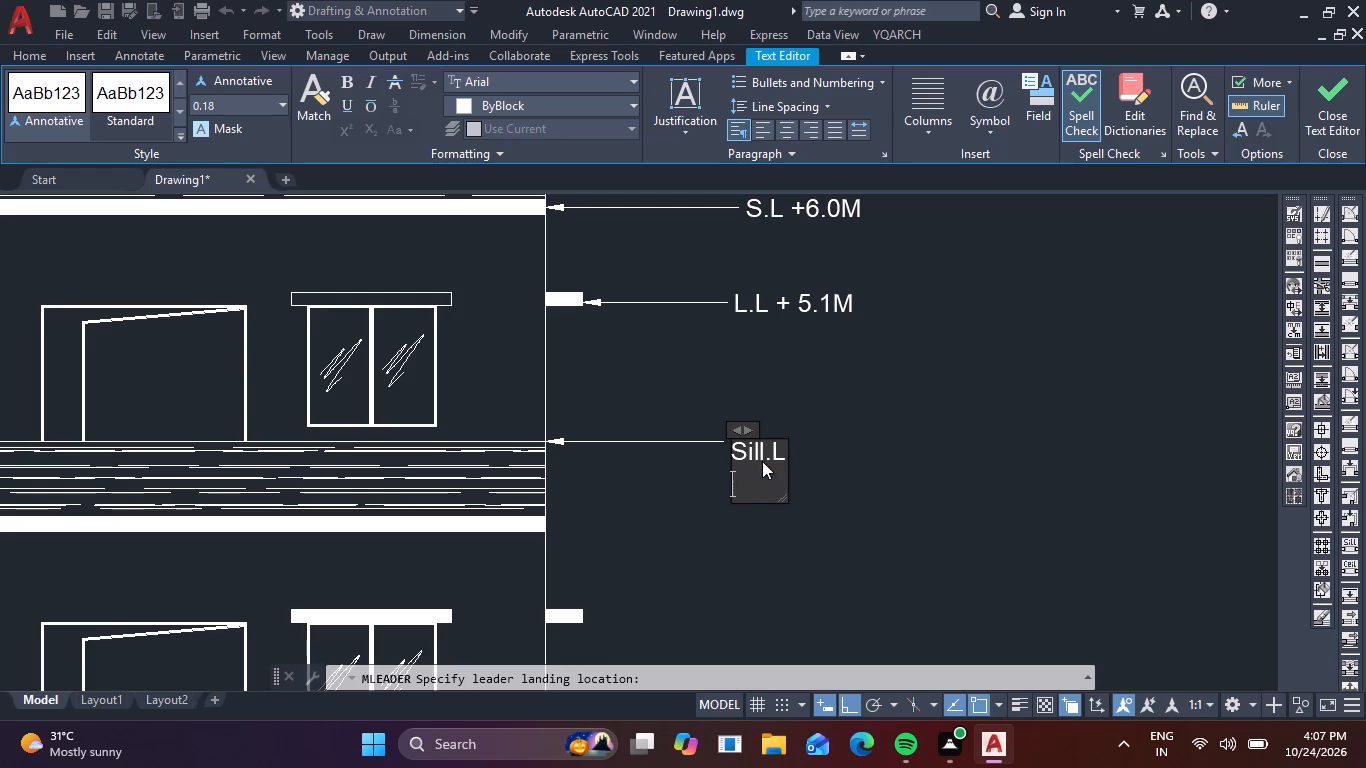
key(BackSpace)
key(shift+plus)
key(3)
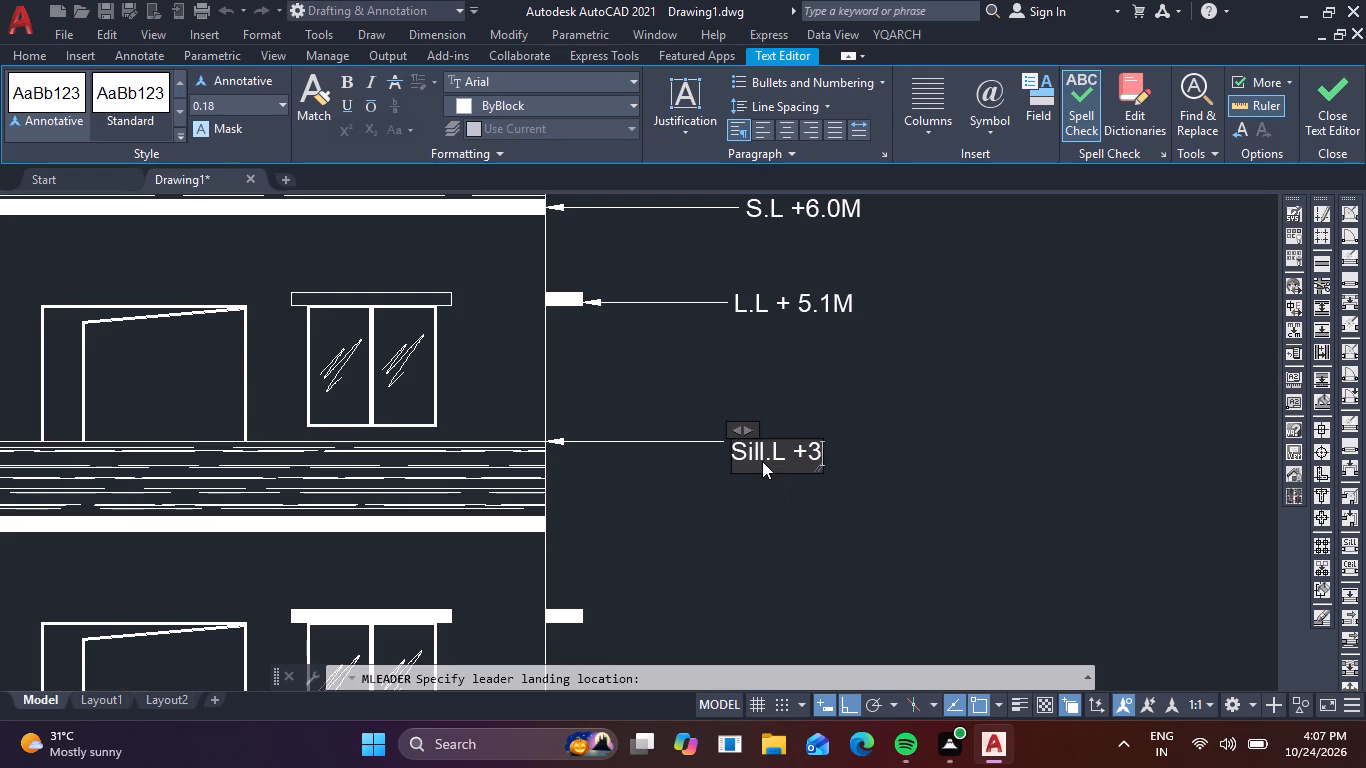
text(.9)
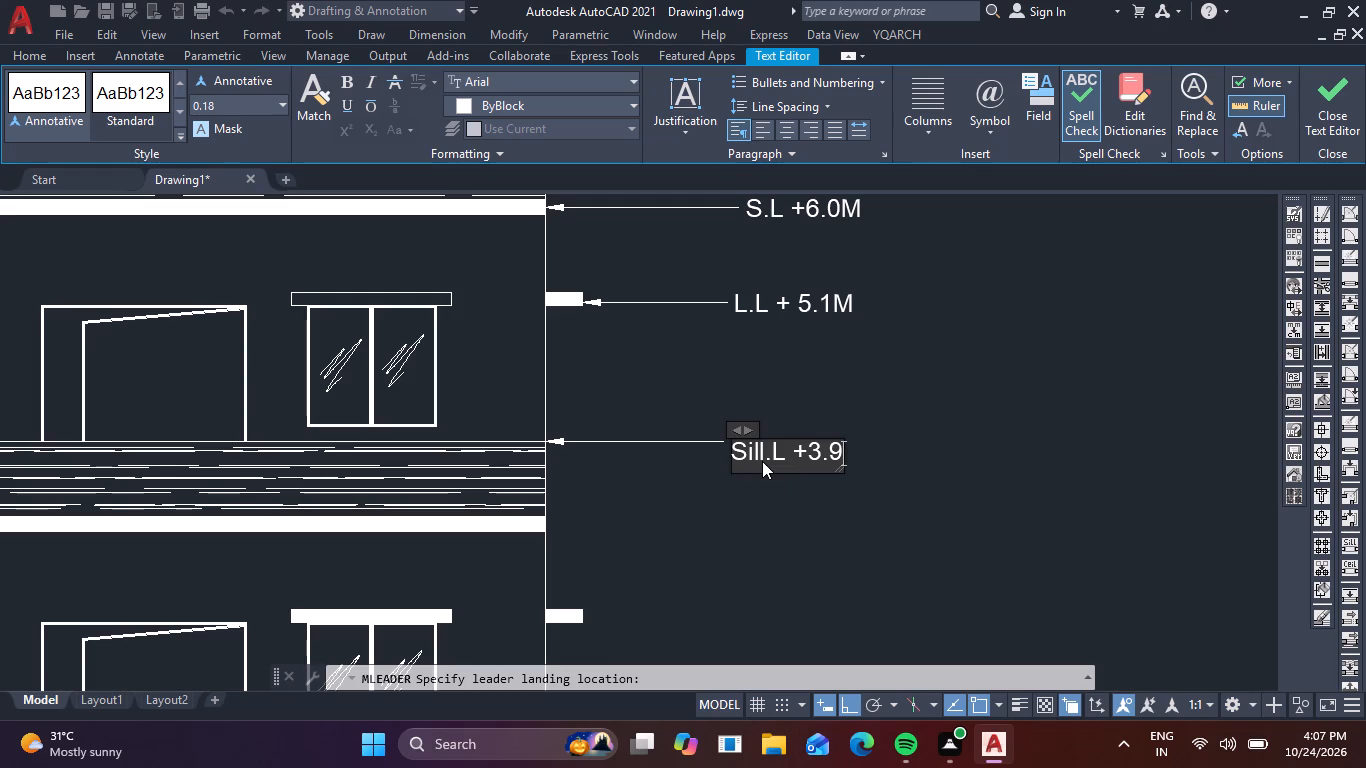
key(m)
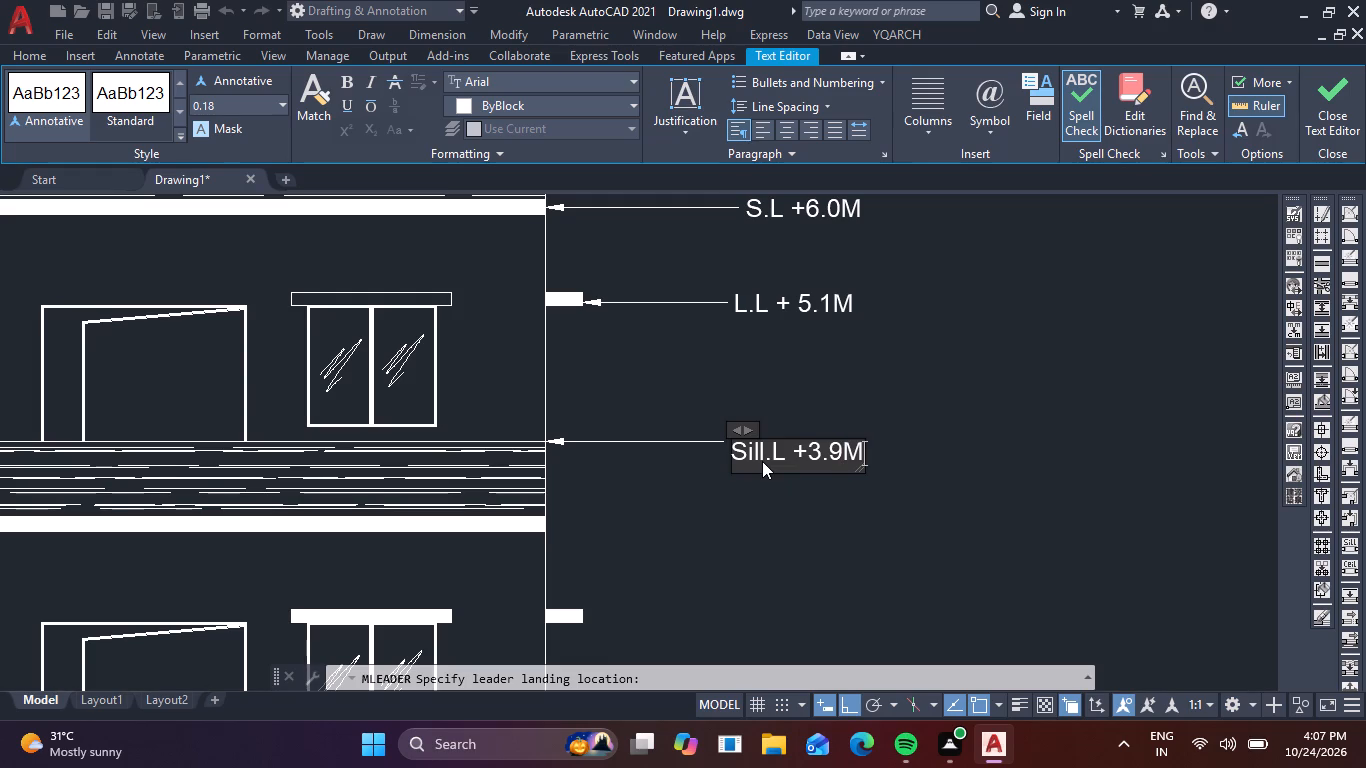
click(665, 598)
Add a horizontal multileader about 1.5 long from the right end of the solid slab below that parapet, labelled "S.L +2.1M".
key(space)
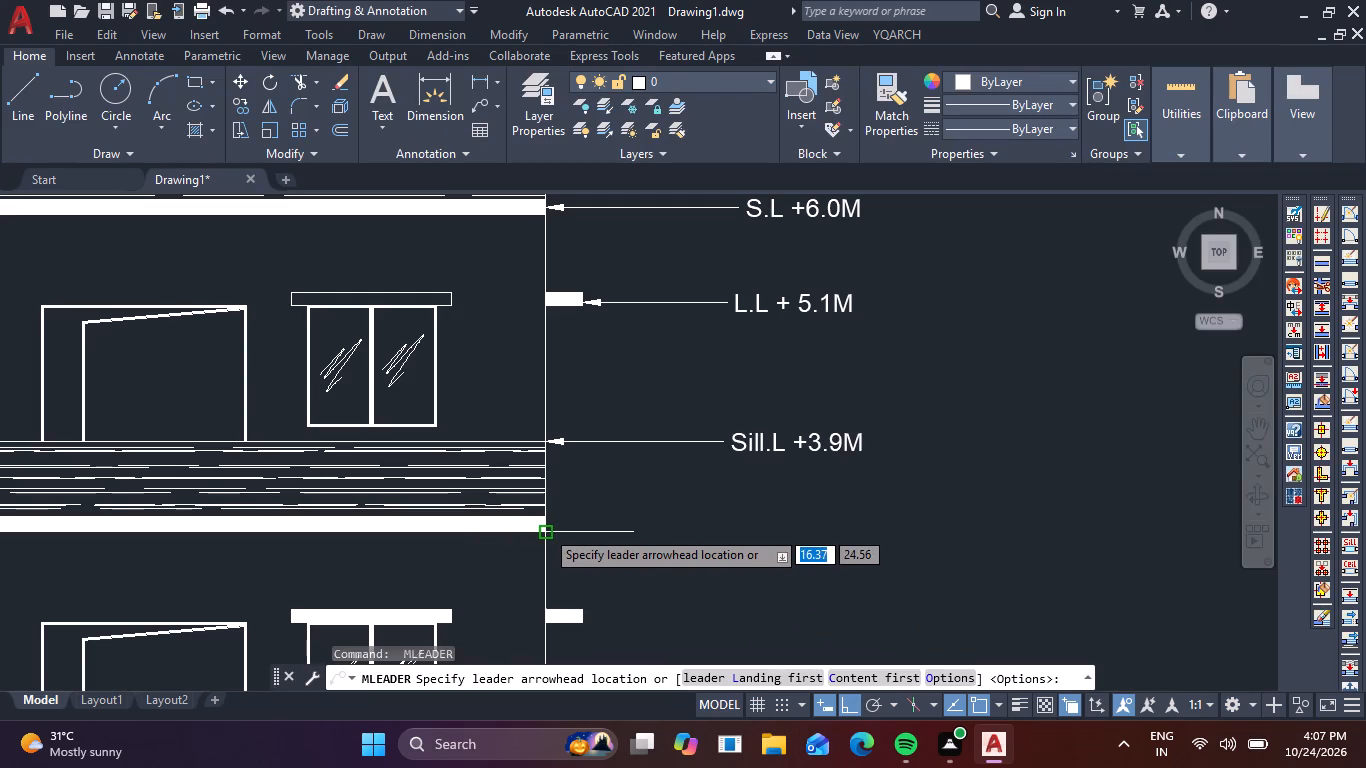
click(544, 525)
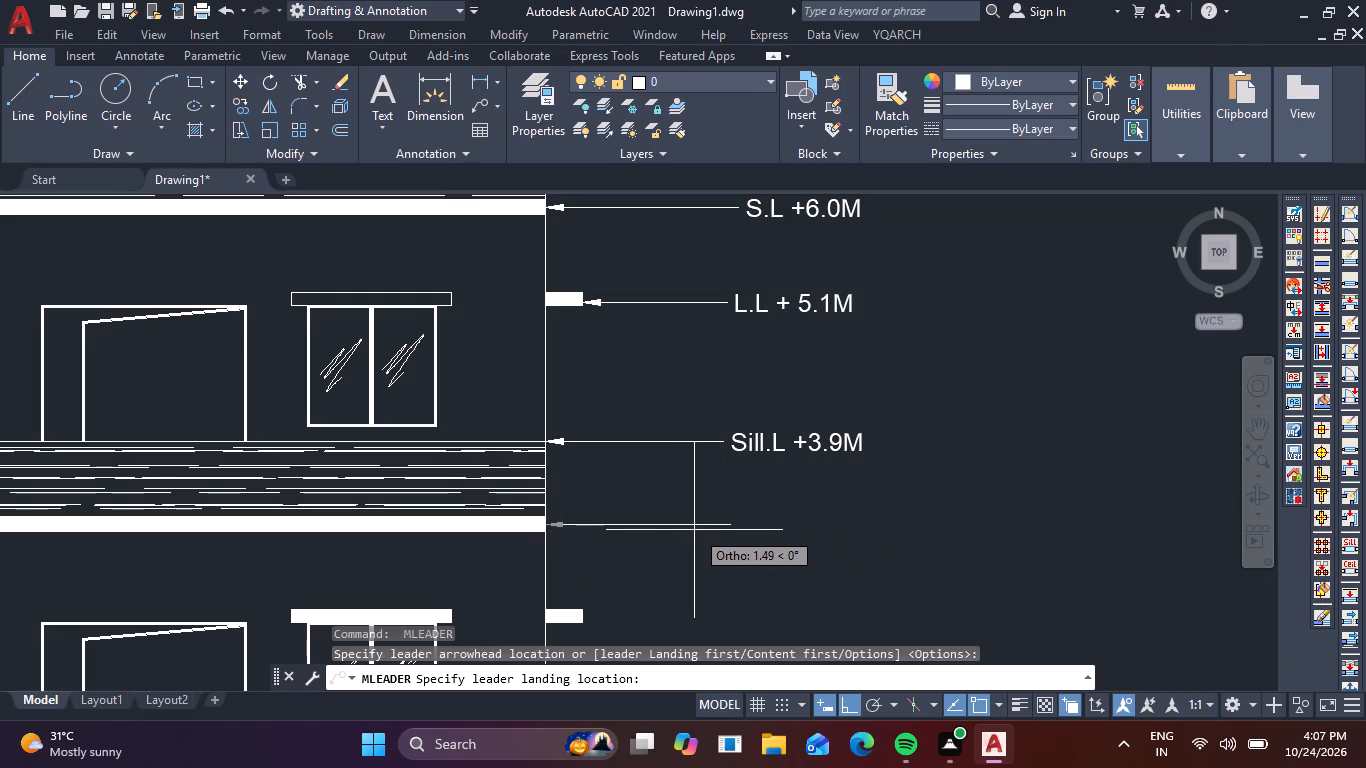
click(692, 530)
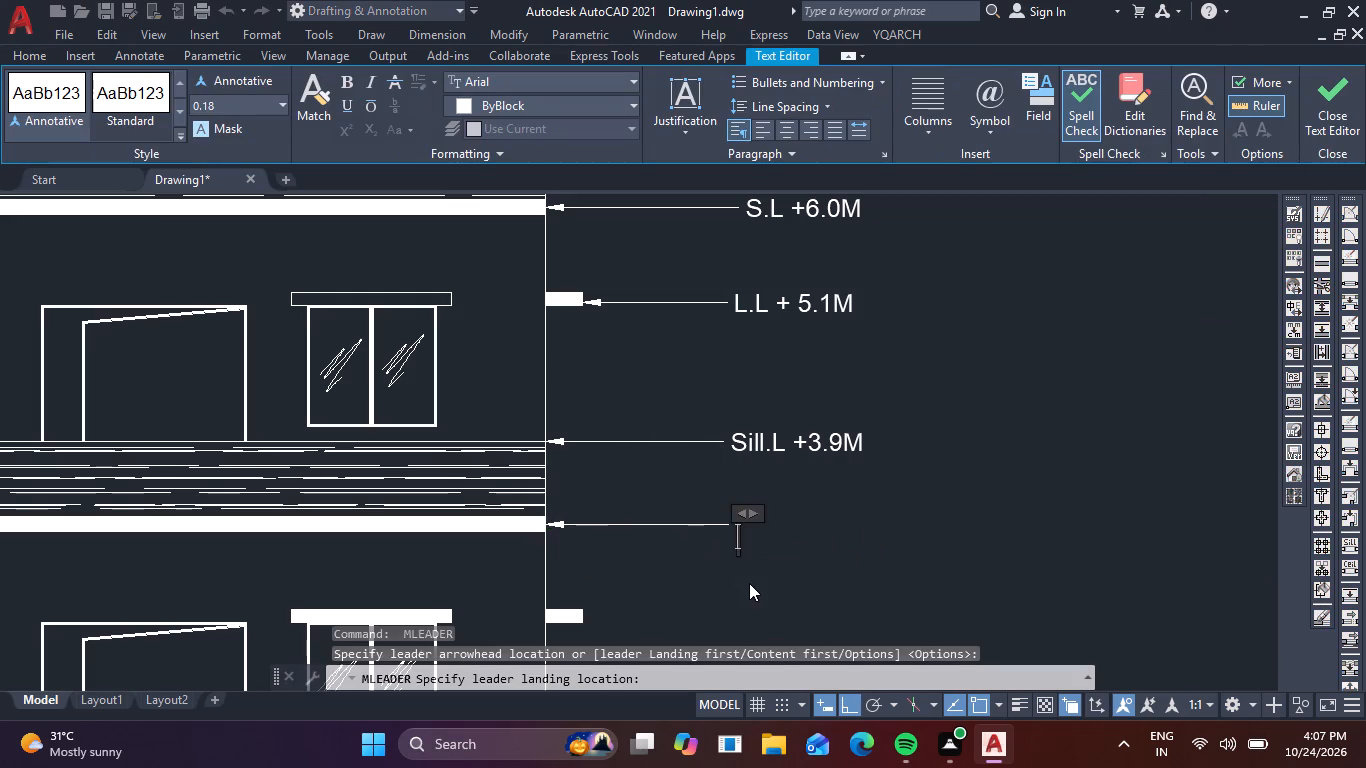
text(S.L)
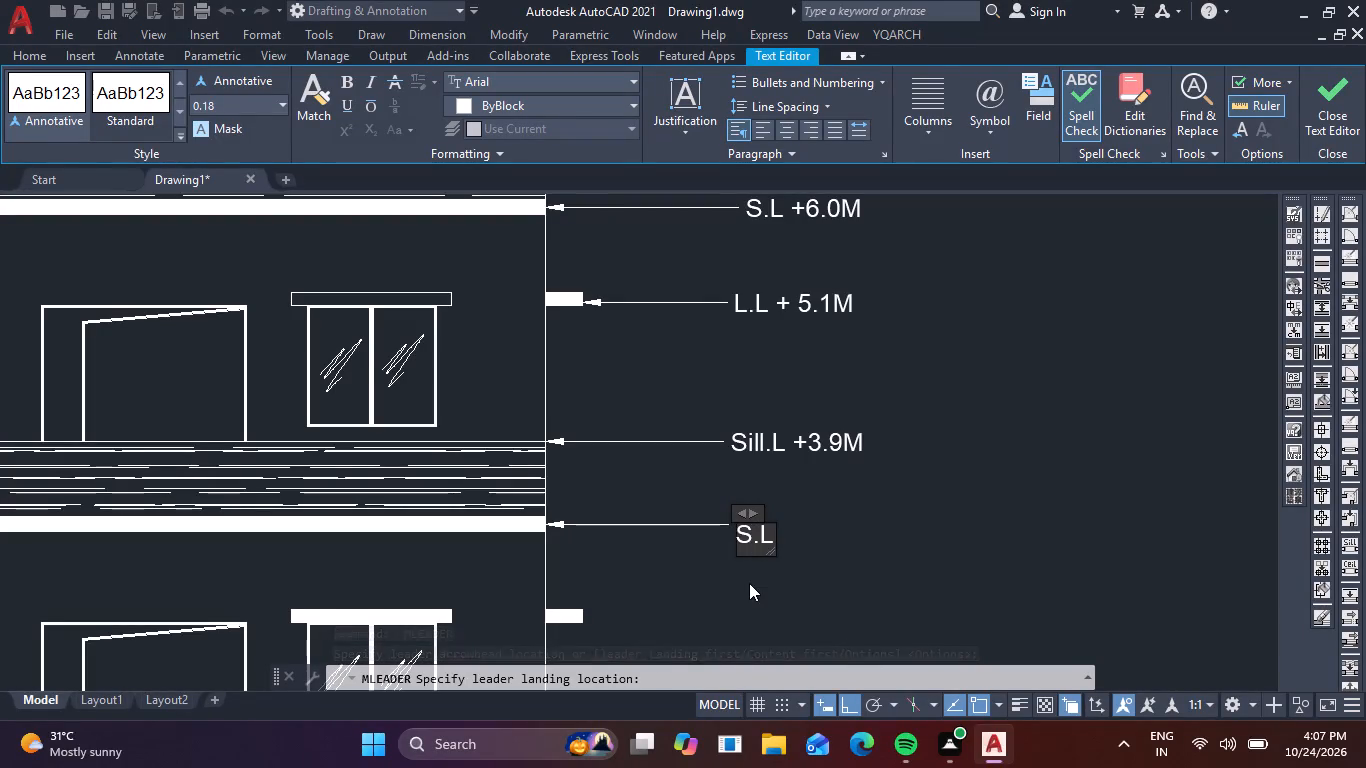
key(space)
key(shift+plus)
key(2)
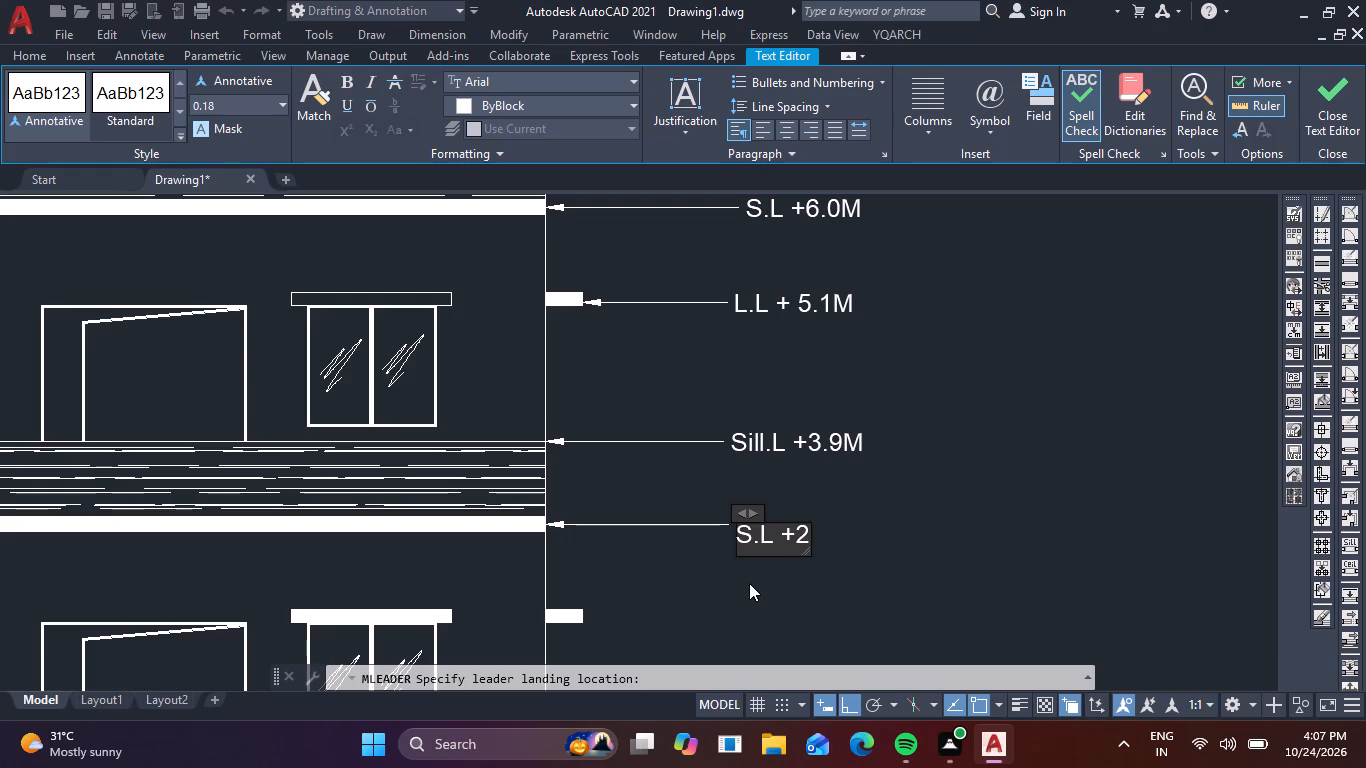
text(.1)
key(m)
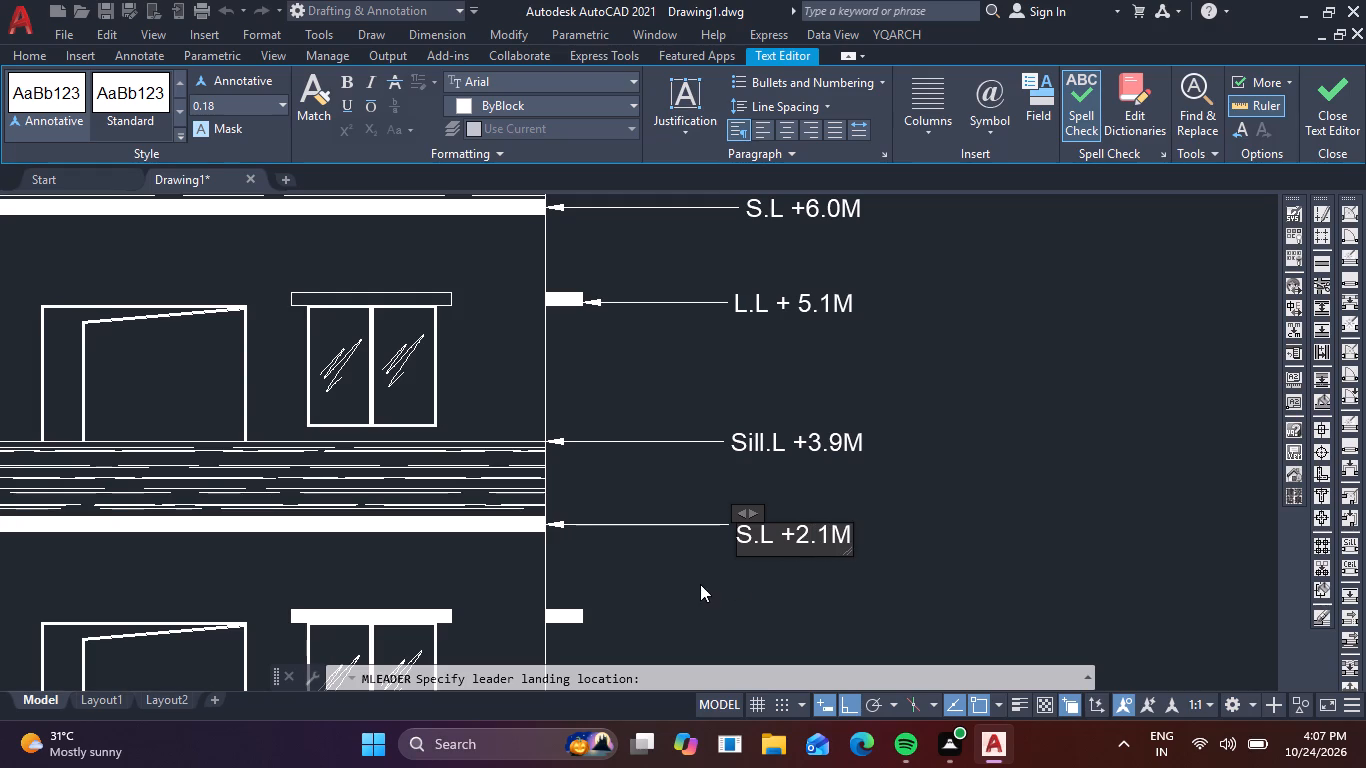
click(700, 584)
Add a horizontal multileader from the lower outer corner of the lower storey's small solid sunshade projection, labelled "L.L +2.1M".
middle_drag(700, 584, 680, 485)
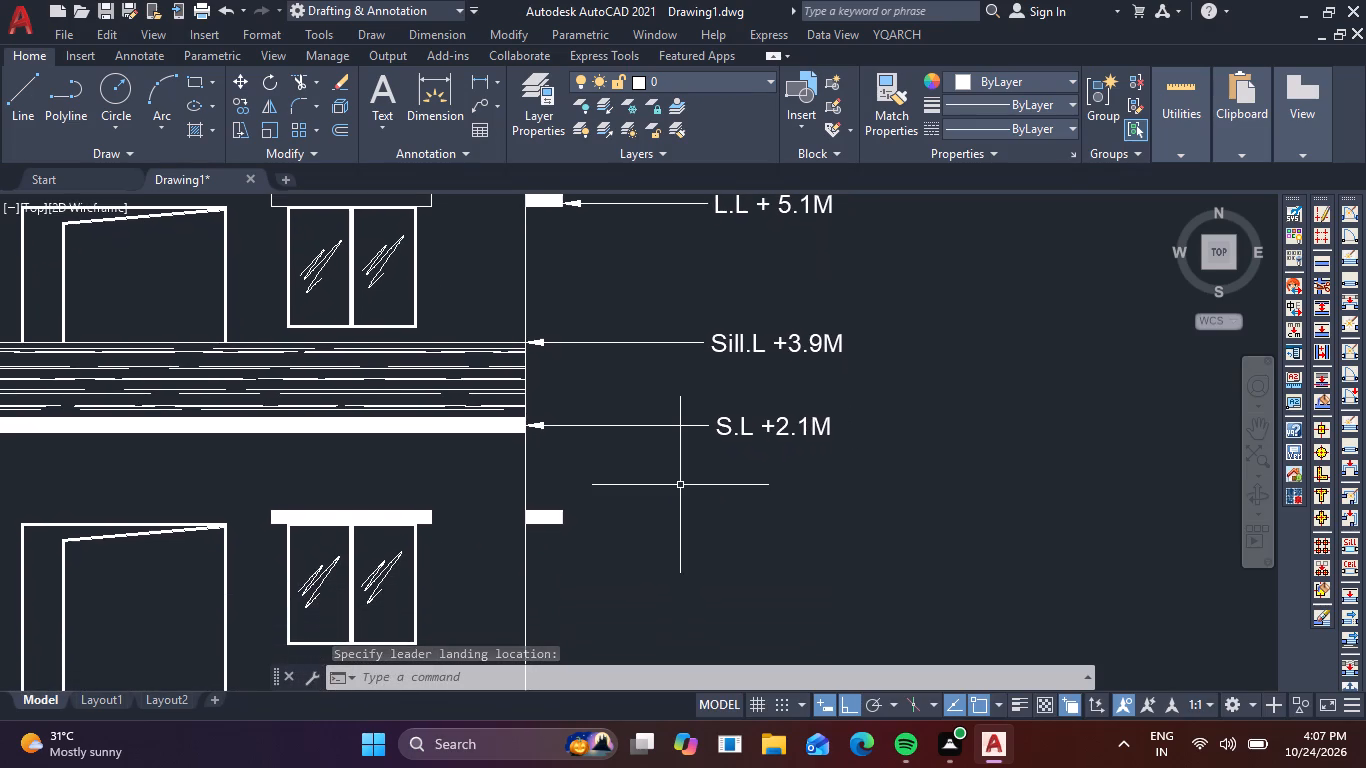
key(space)
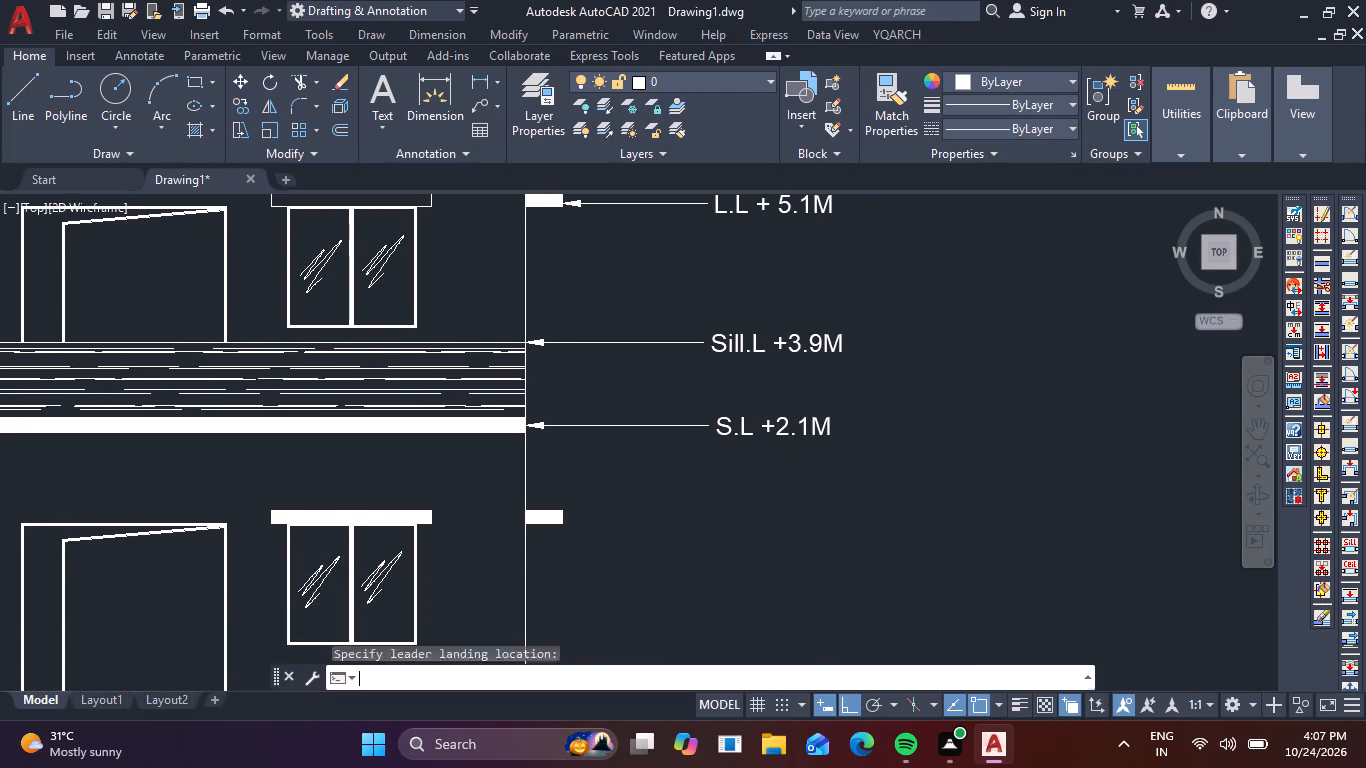
click(561, 523)
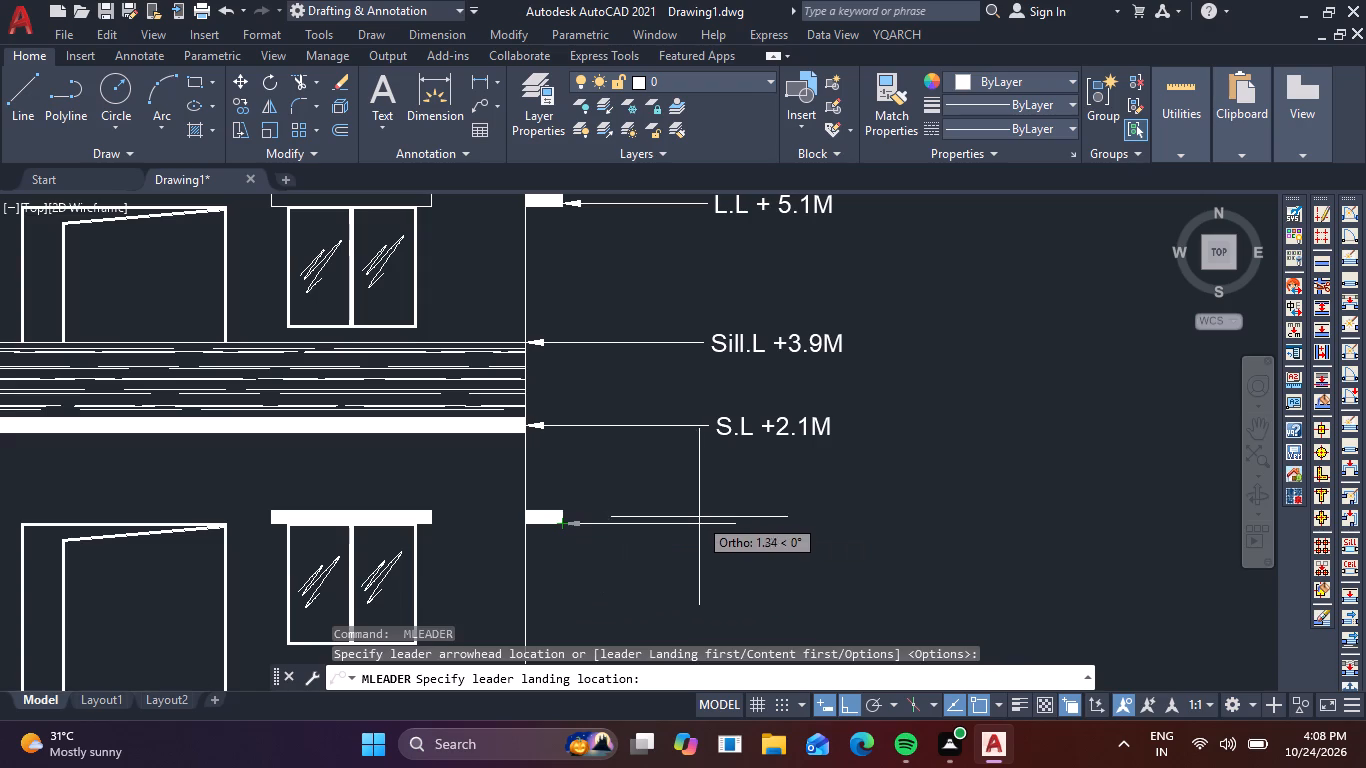
click(663, 518)
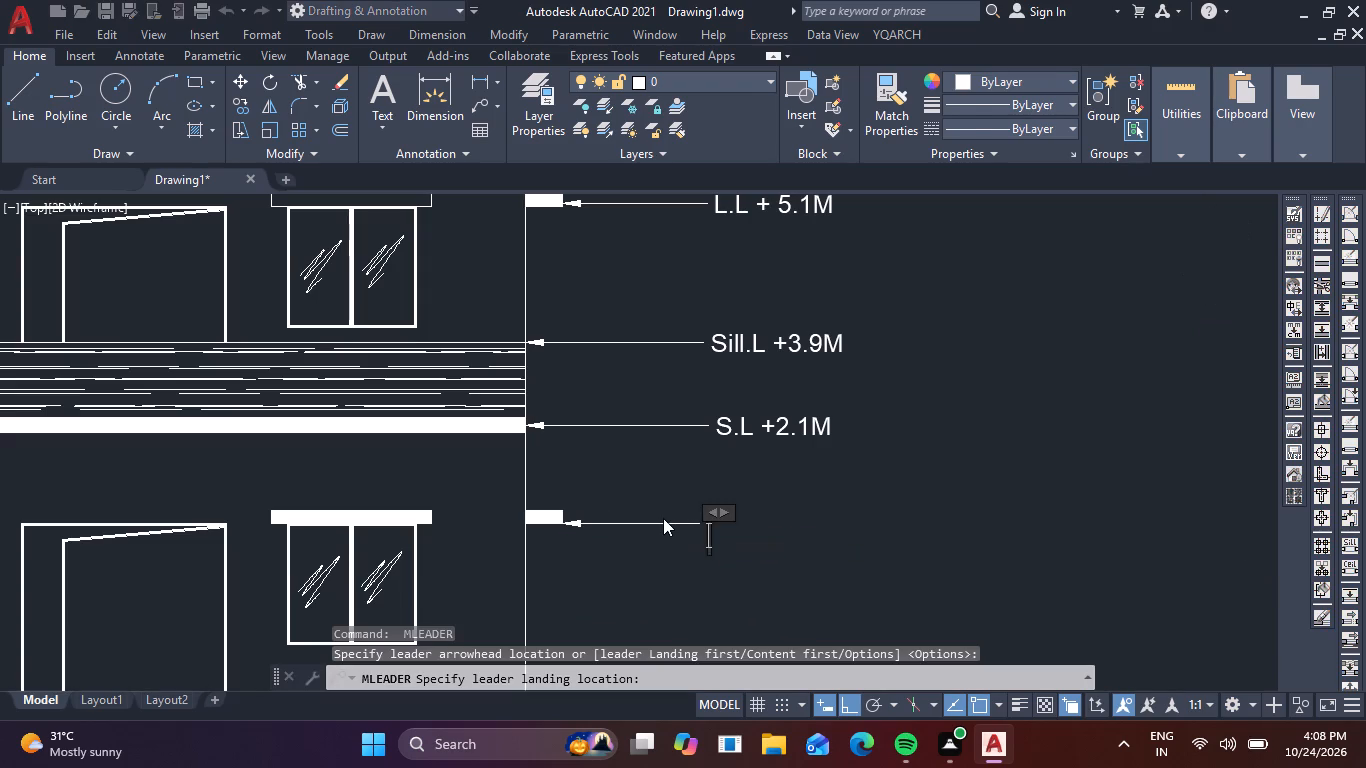
text(L.L)
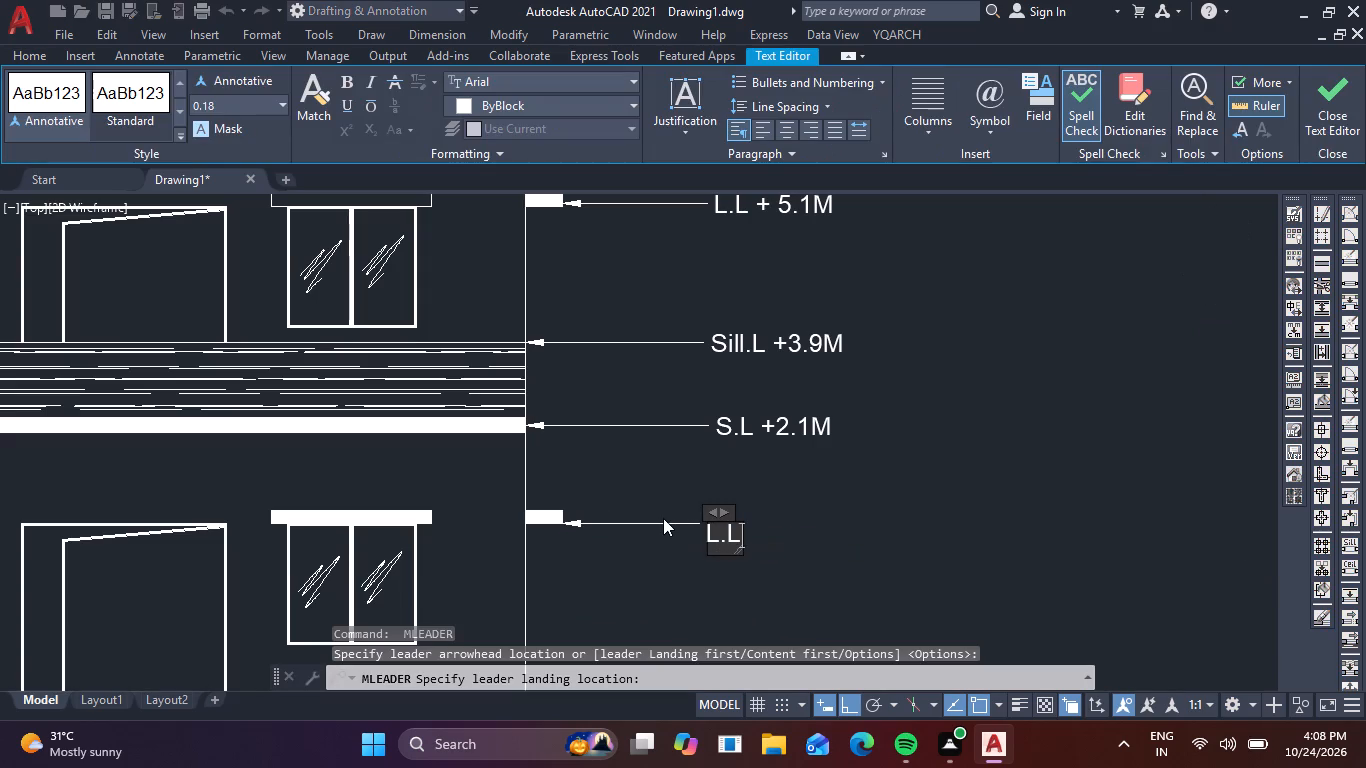
key(space)
key(shift+plus)
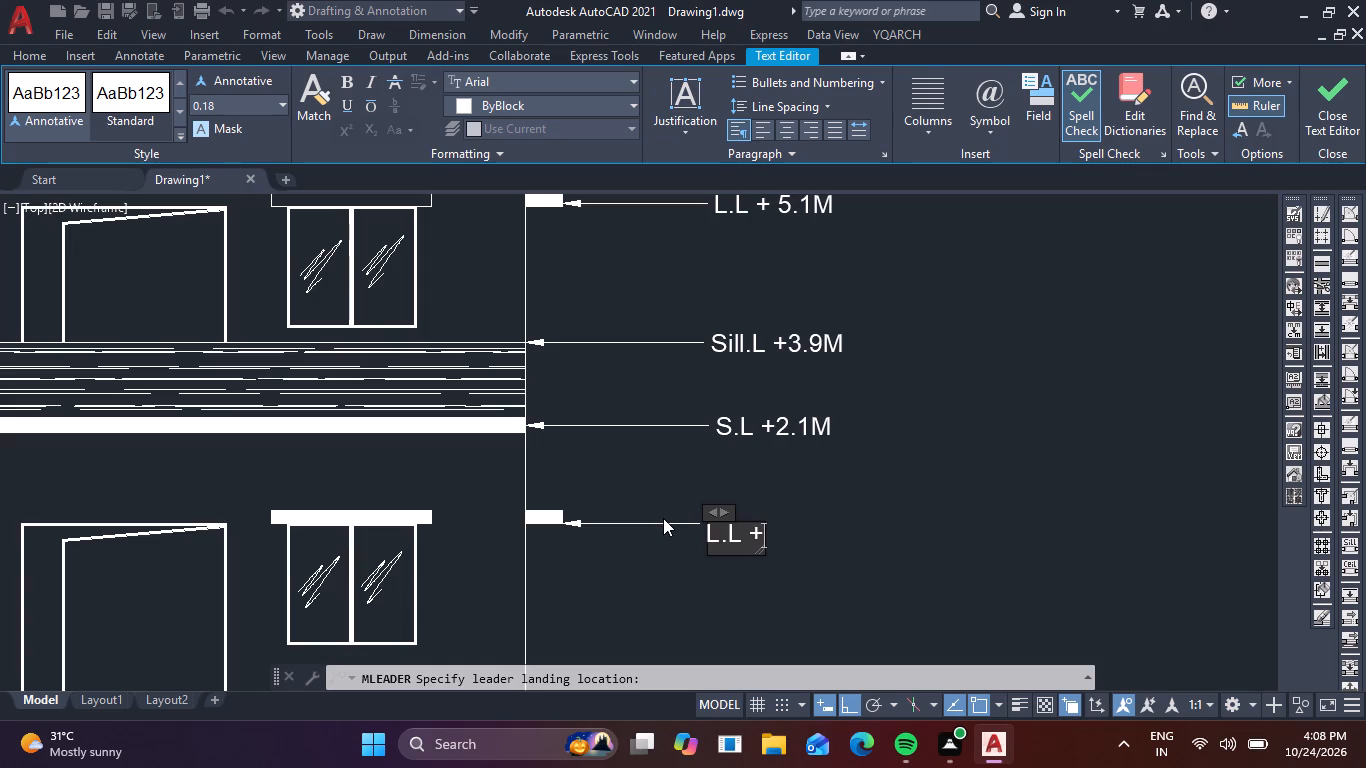
text(2.1)
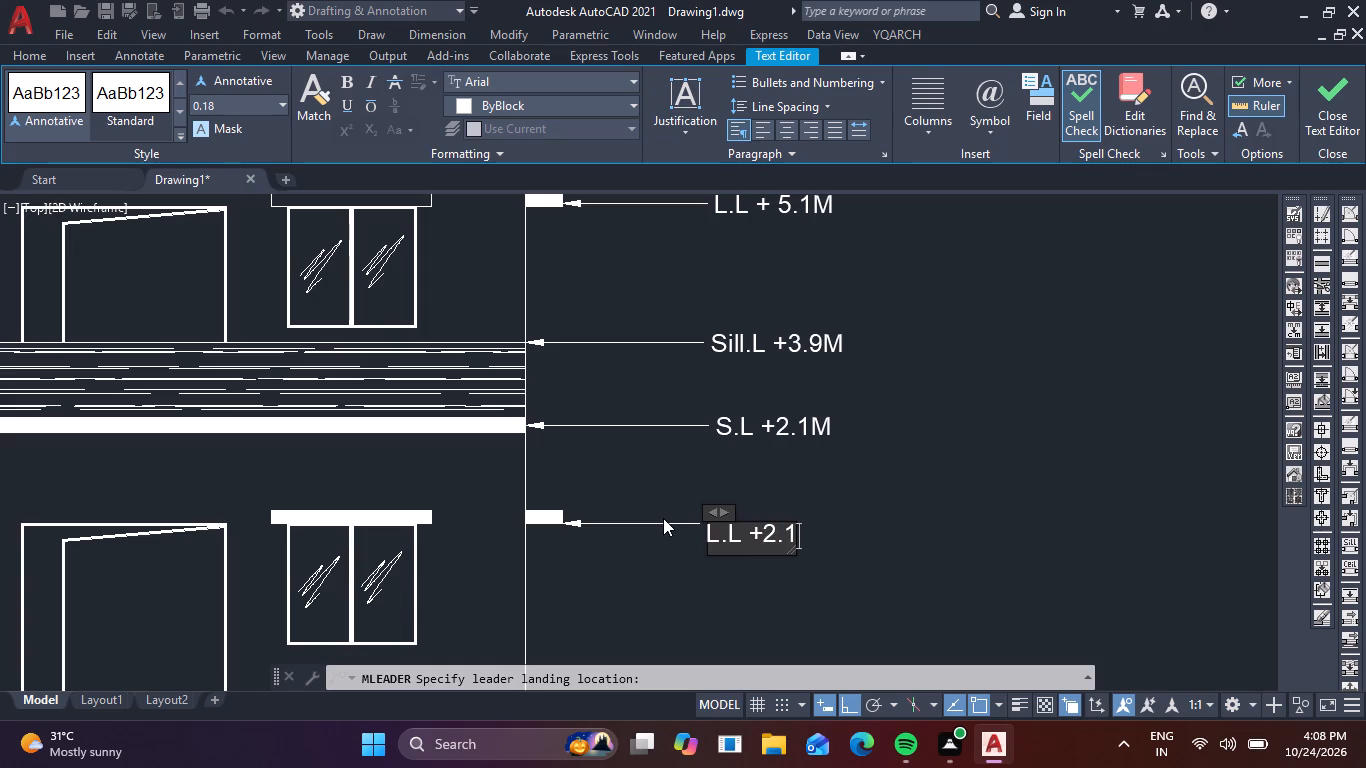
key(m)
click(633, 604)
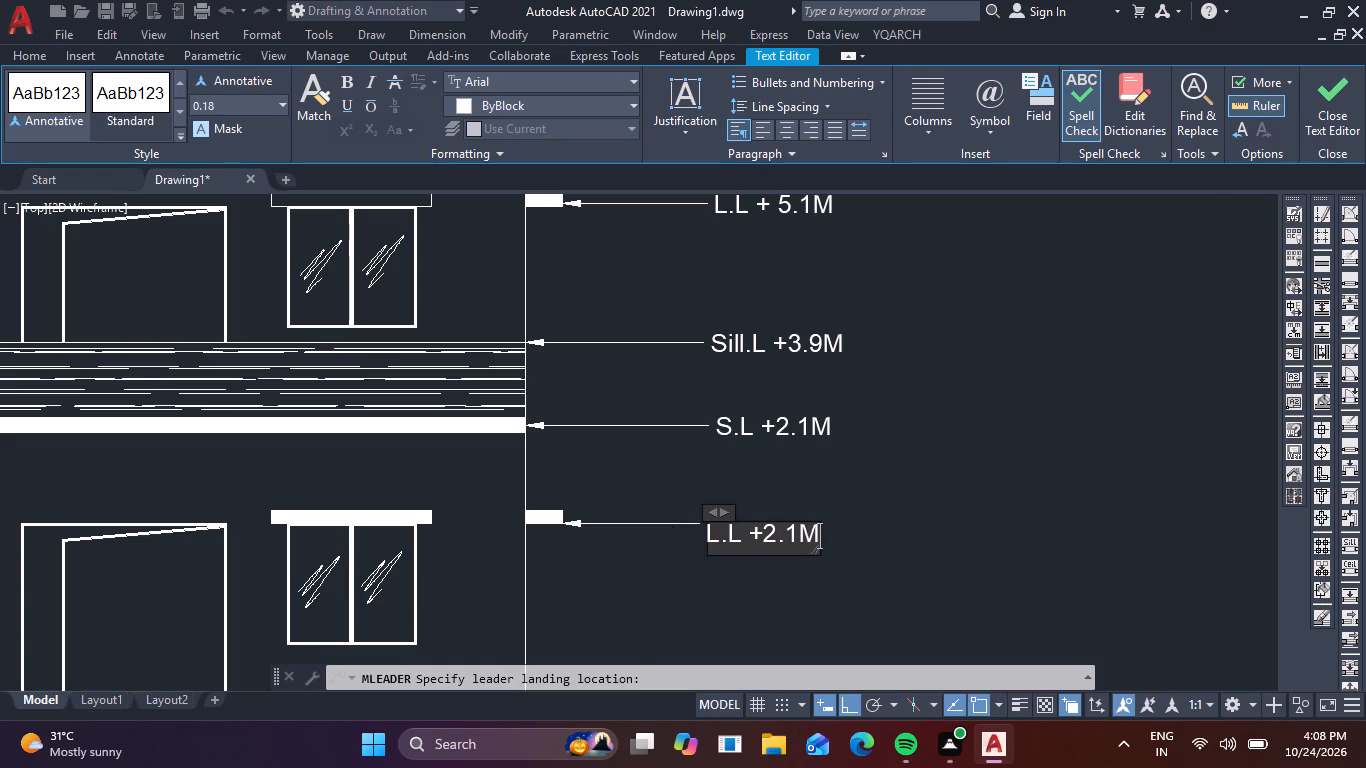
Add a horizontal multileader about 1.24 long from the outer wall line, level with the lower storey window's bottom edge, labelled "Sill.L +0.9".
middle_drag(641, 601, 622, 465)
key(space)
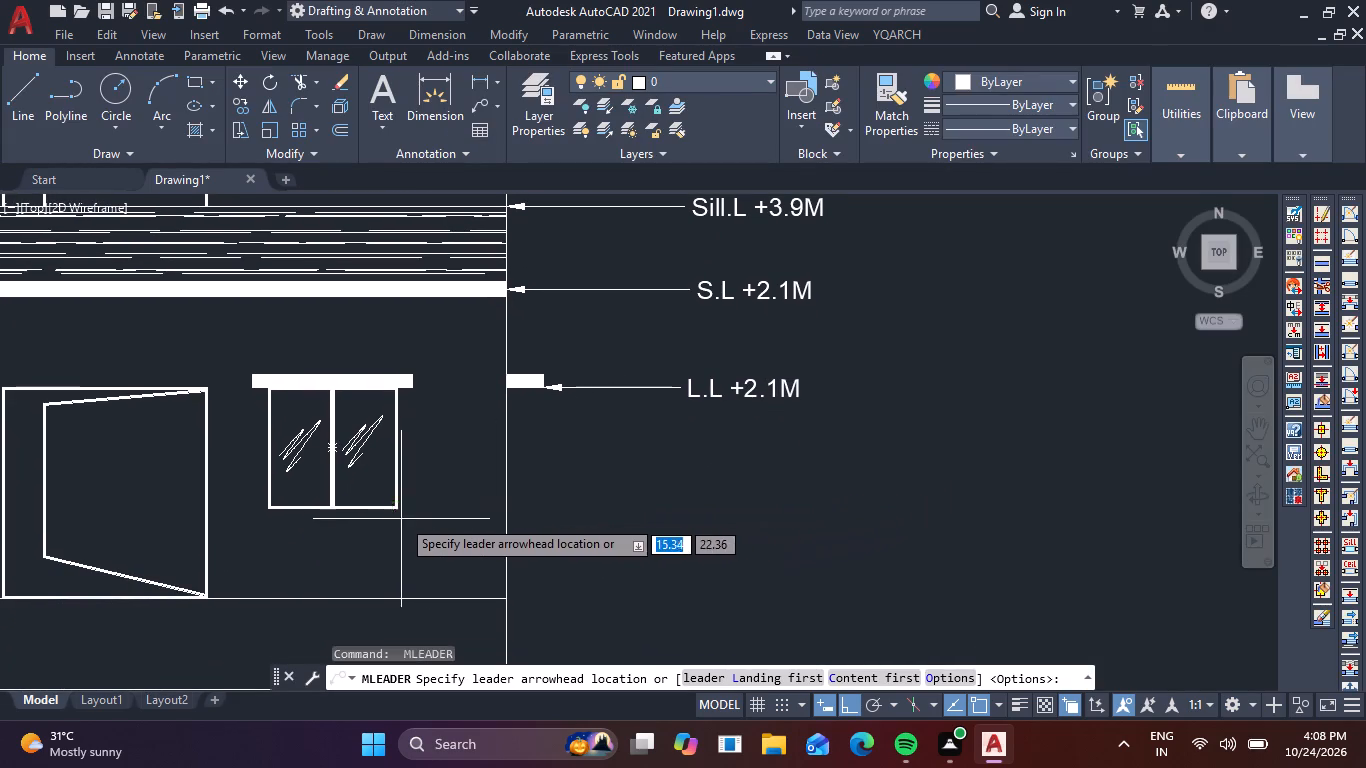
click(509, 508)
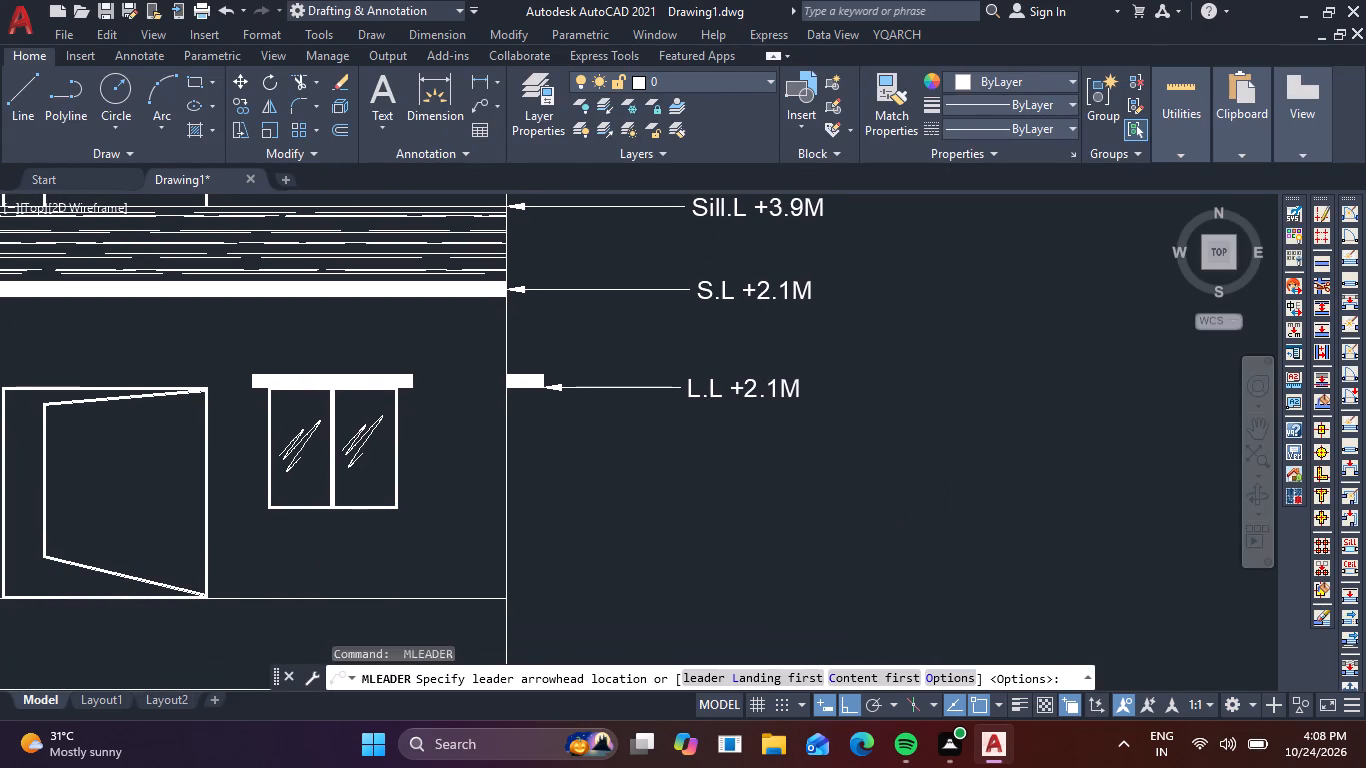
click(631, 511)
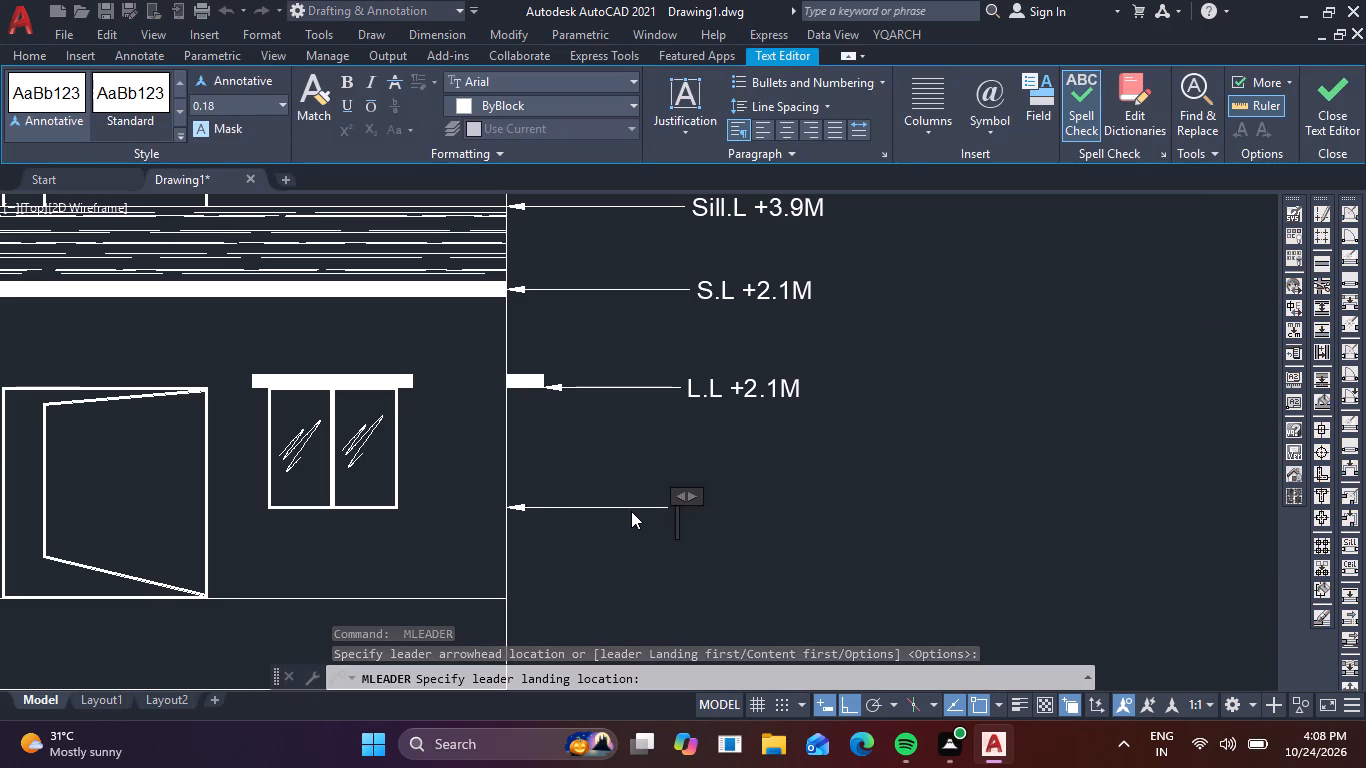
key(s)
key(i)
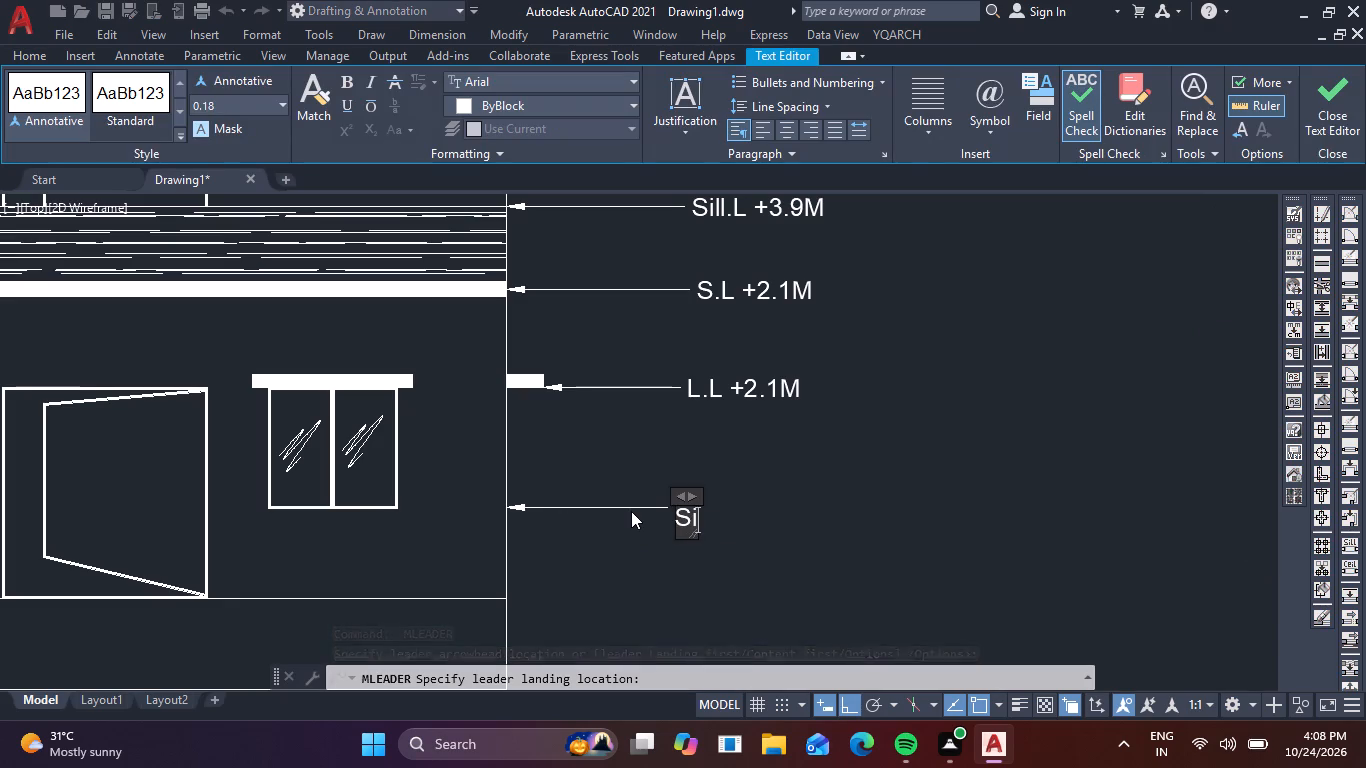
text(ll)
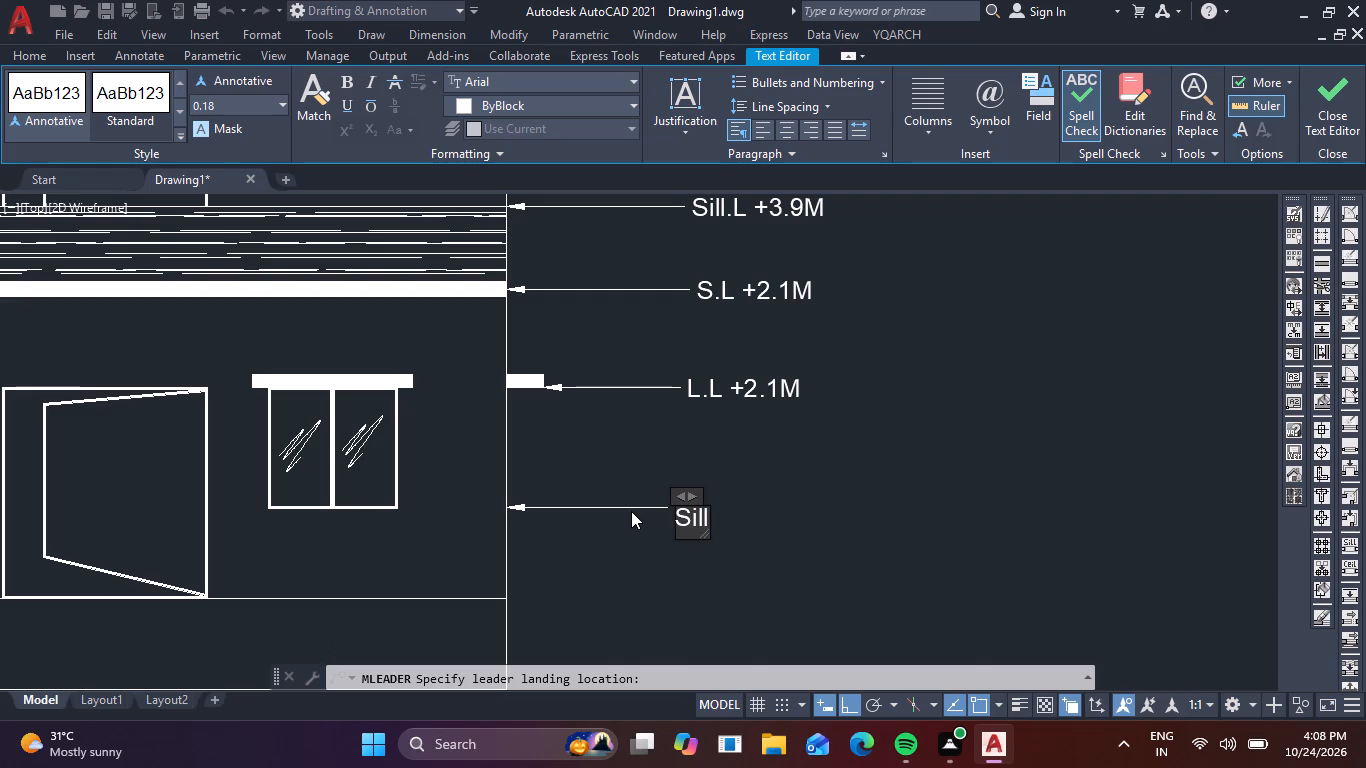
text(.L)
key(space)
key(shift+plus)
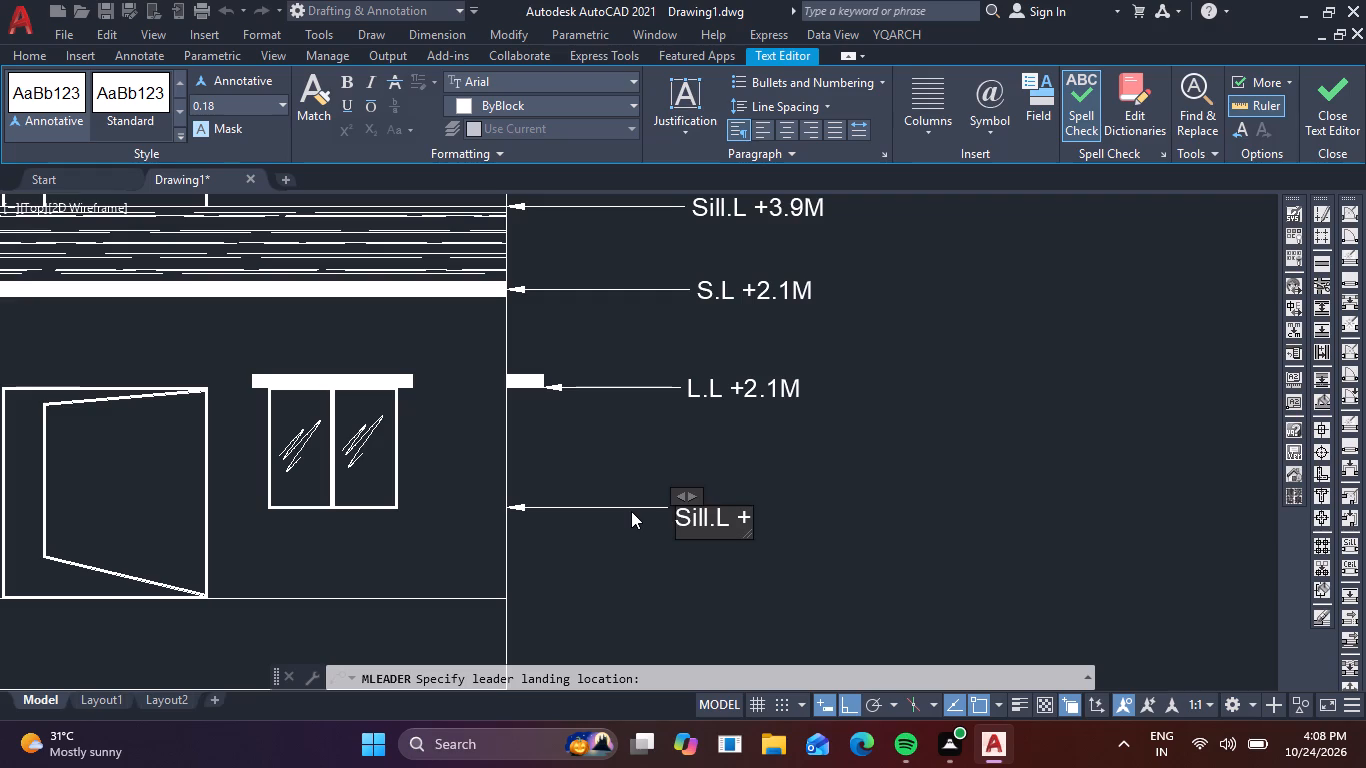
text(09)
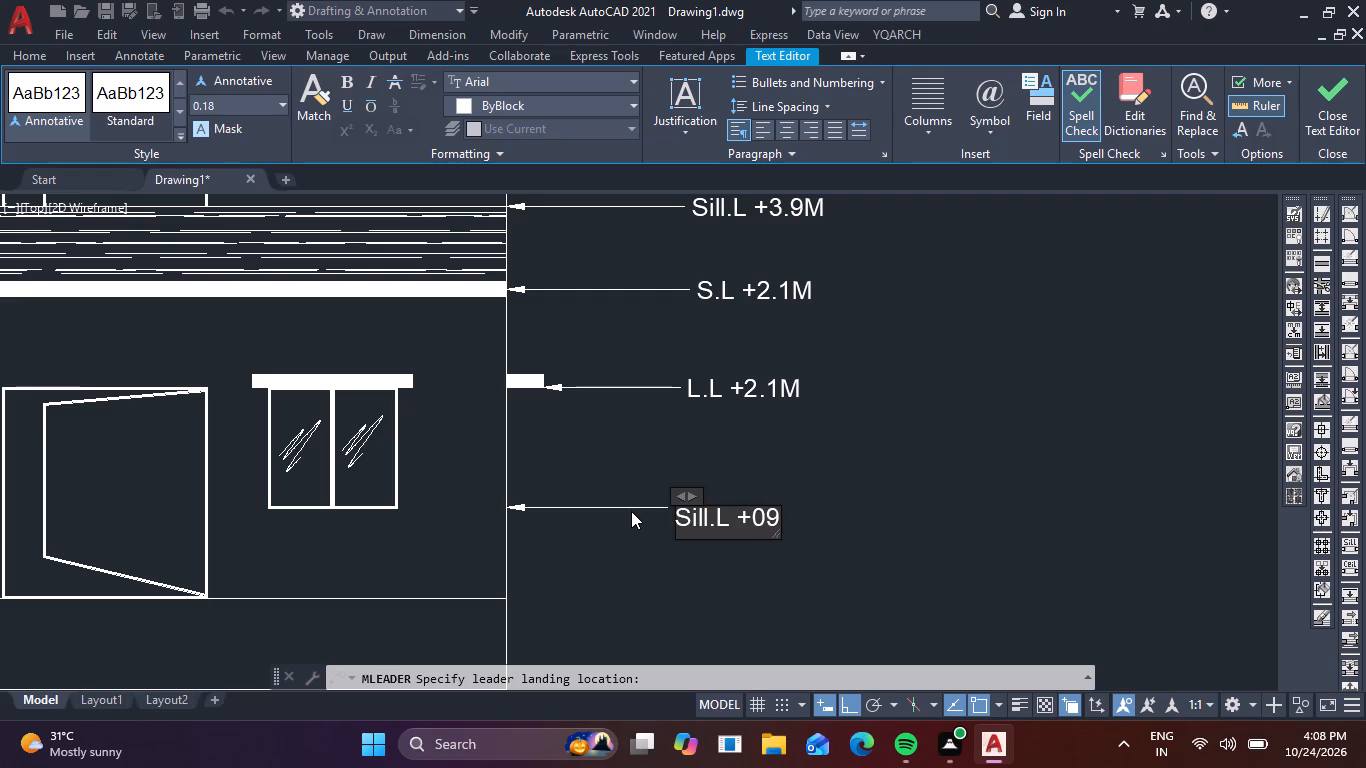
key(BackSpace)
key(period)
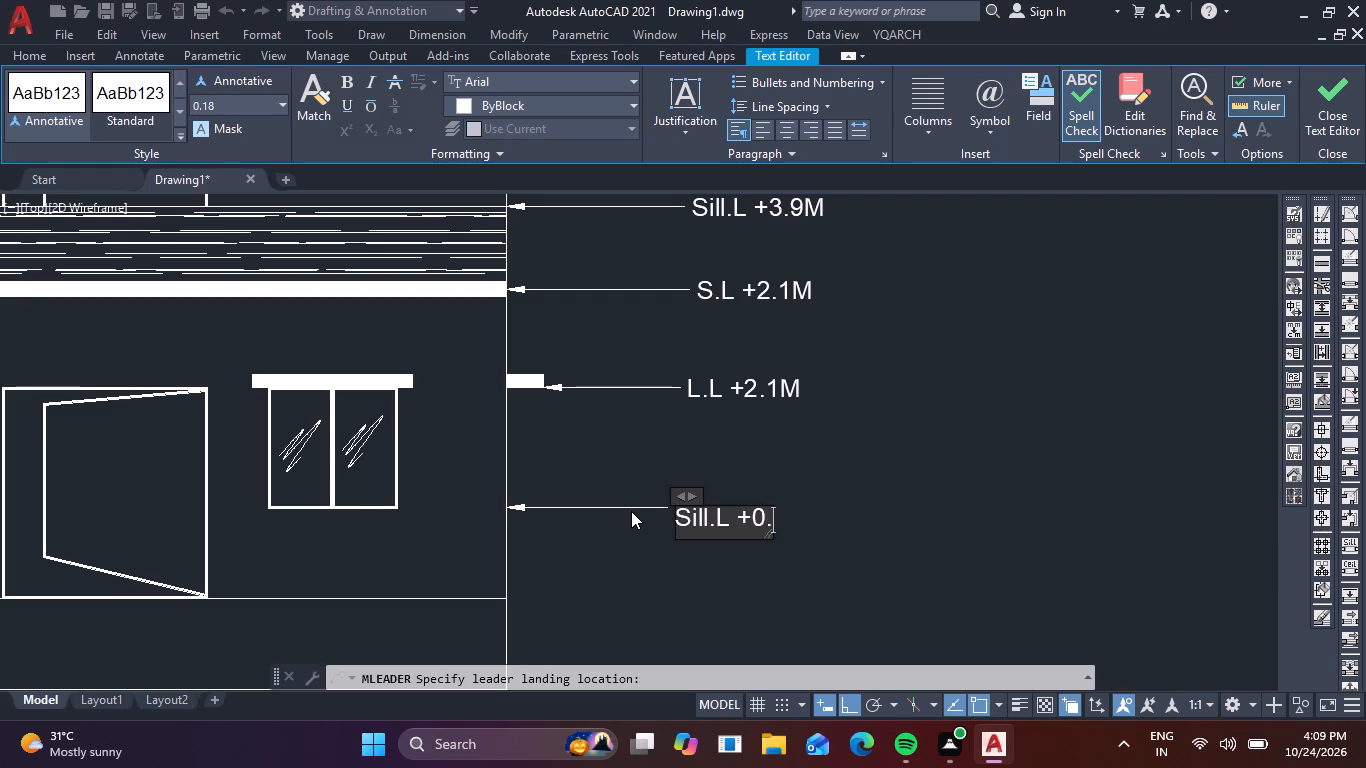
key(9)
click(685, 592)
Add a horizontal multileader about 1.3 long from where the floor line at the door's base meets the outer wall, labelled "P.L +0.0M".
middle_drag(685, 592, 684, 589)
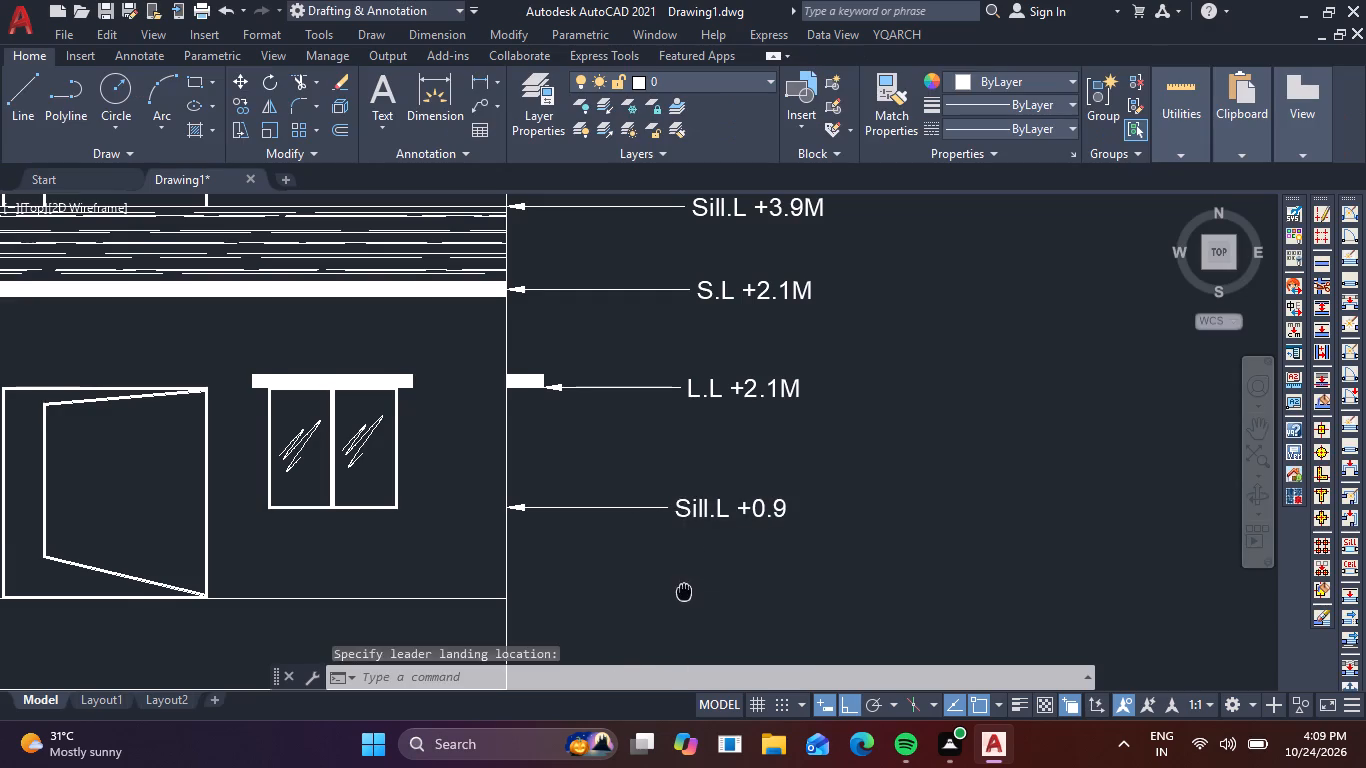
middle_drag(684, 589, 677, 507)
key(space)
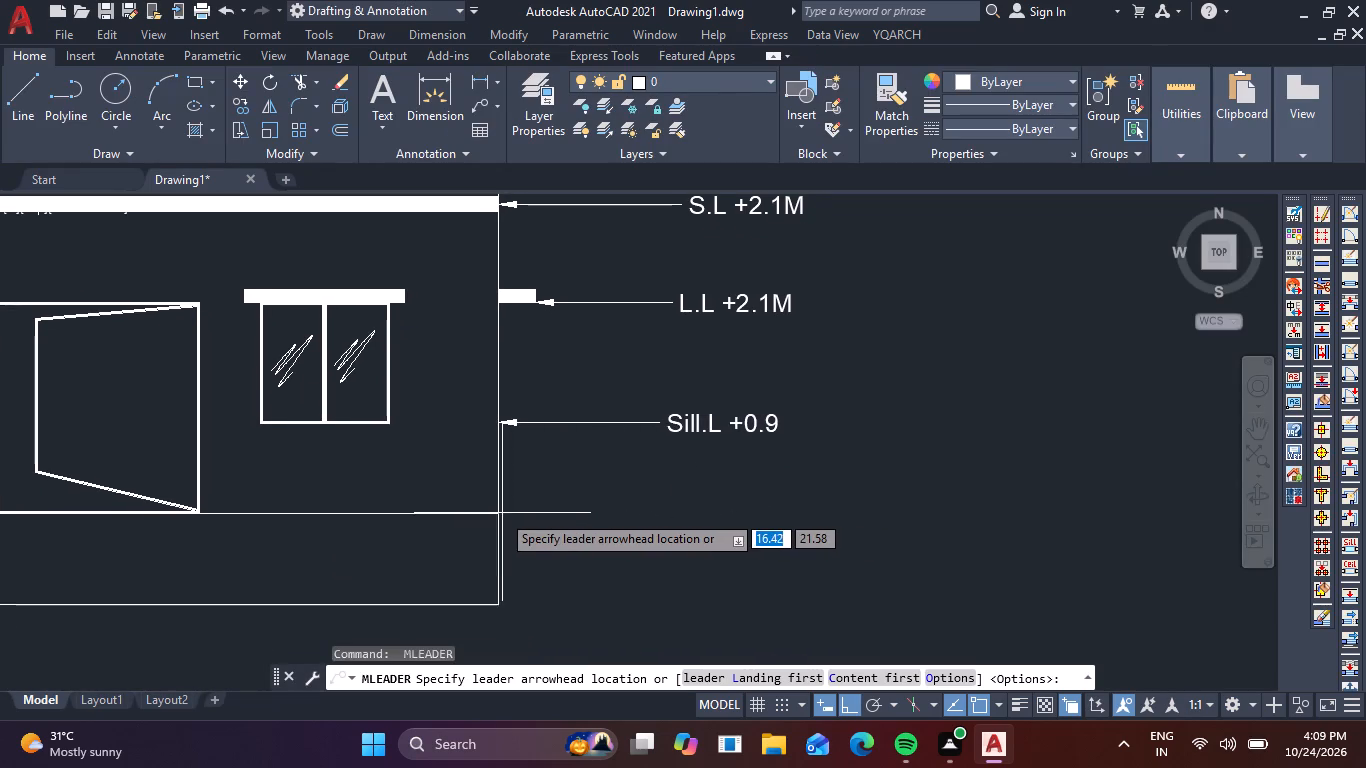
click(495, 513)
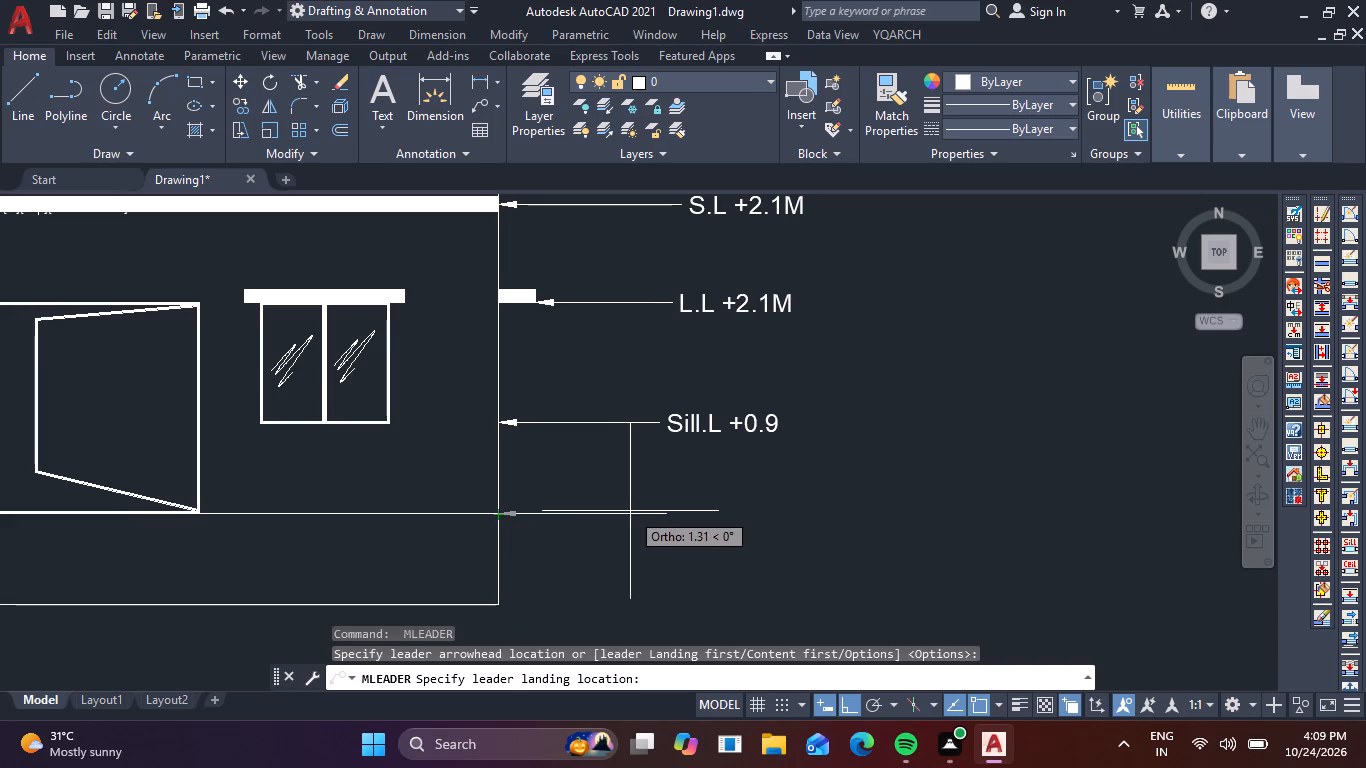
click(634, 513)
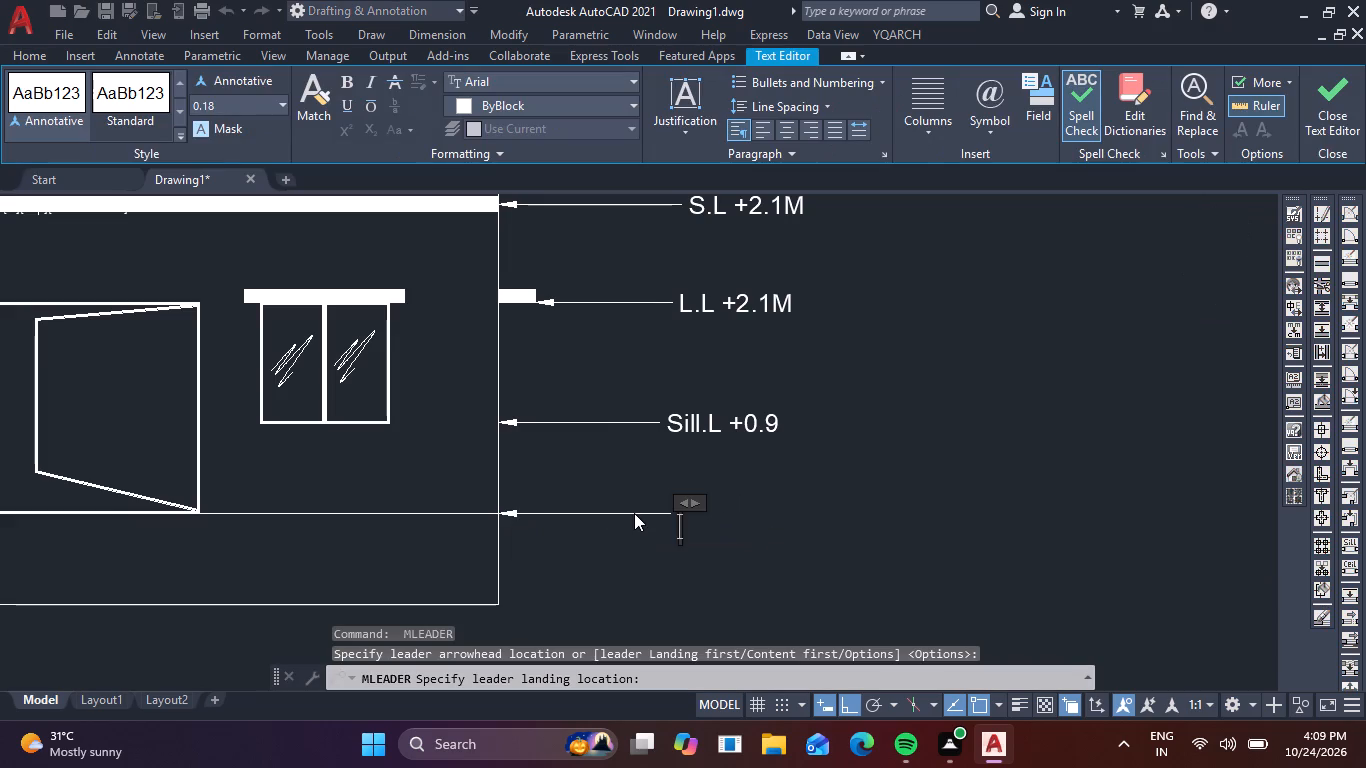
text(PL)
key(BackSpace)
text(.L)
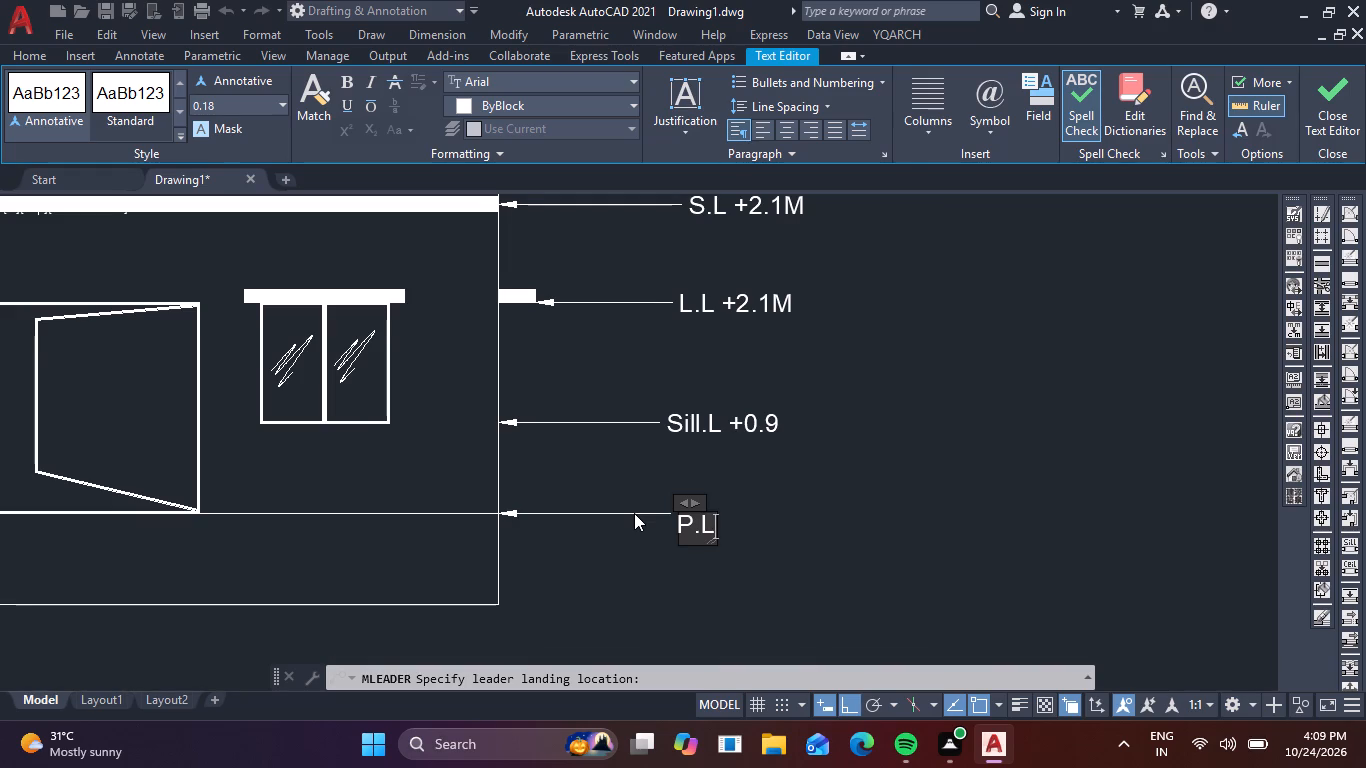
key(space)
key(shift+plus)
text(0.0)
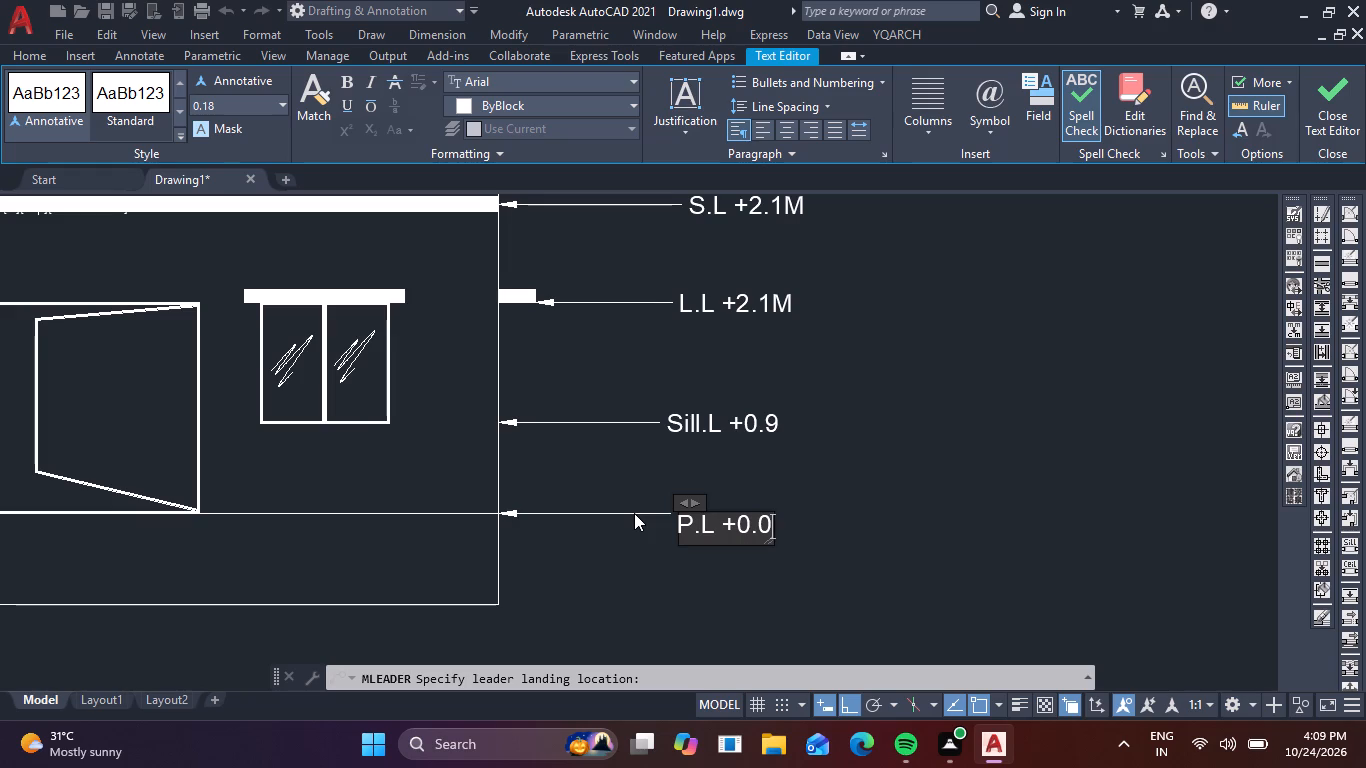
key(m)
click(623, 540)
Add a horizontal multileader from the outer wall line's bottom corner at the ground line, labelled "G.L -0.9M".
middle_drag(615, 563, 605, 513)
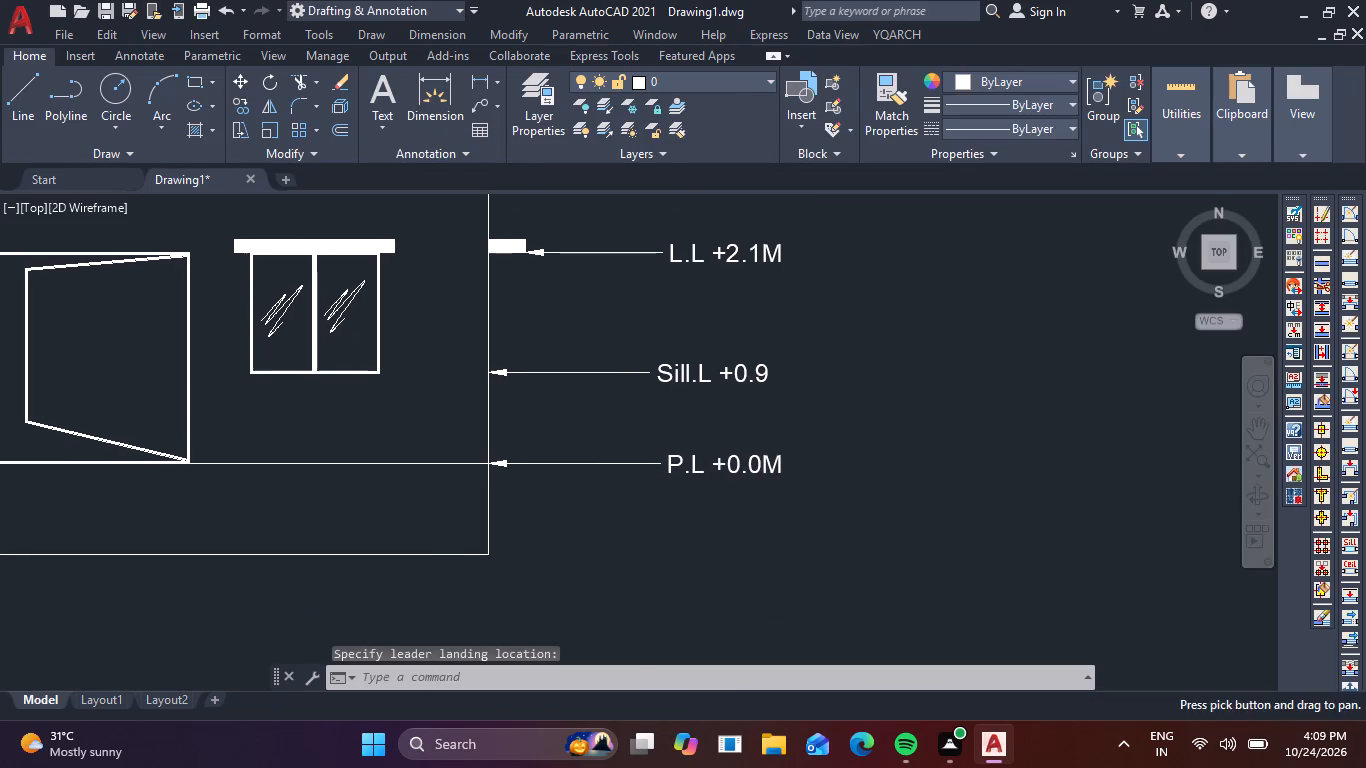
key(space)
click(488, 555)
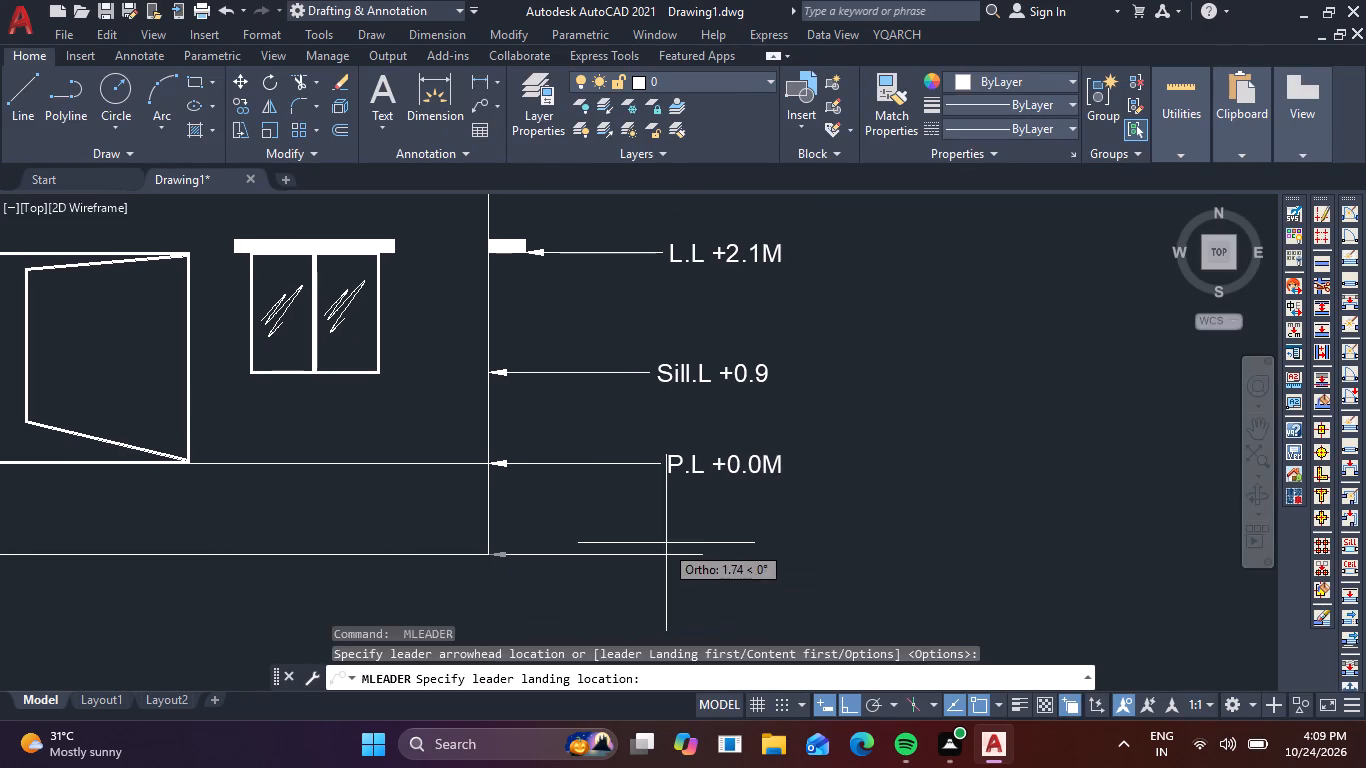
click(627, 550)
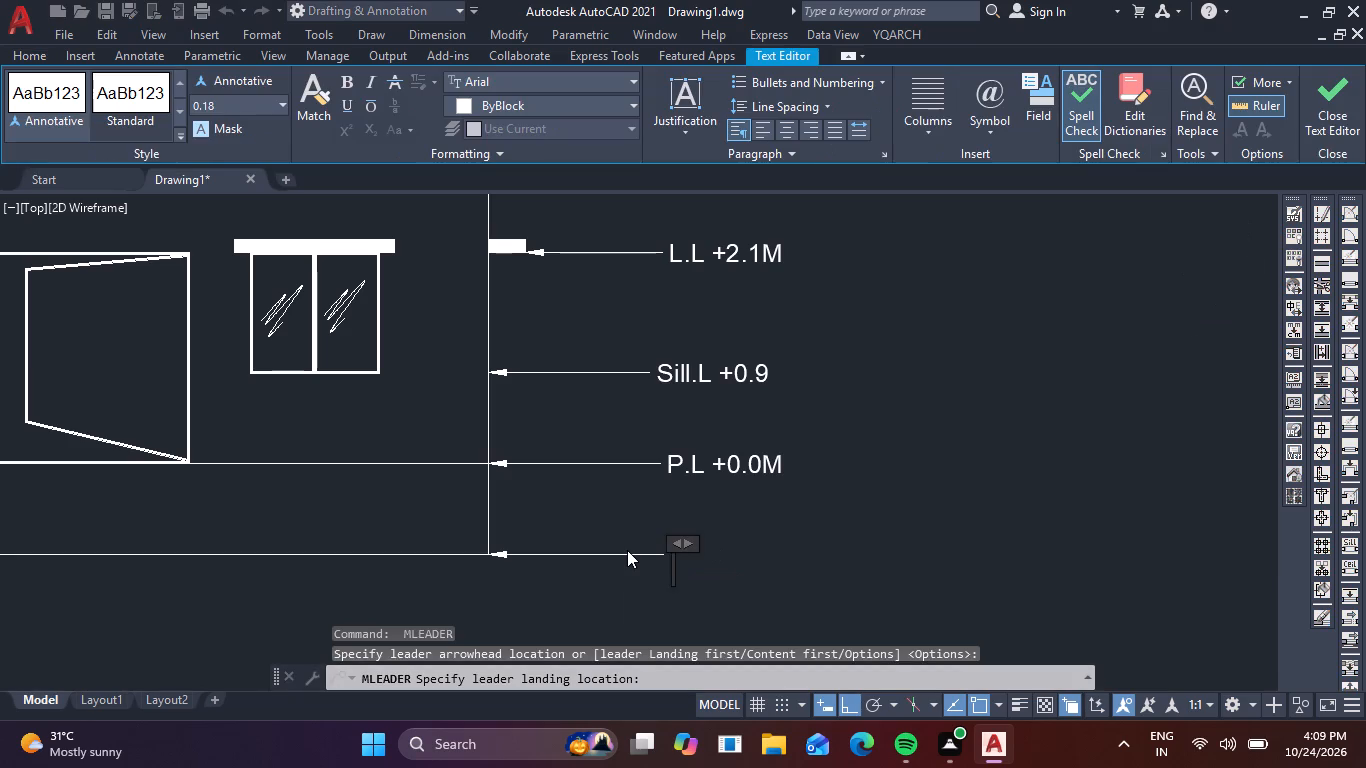
key(s)
key(BackSpace)
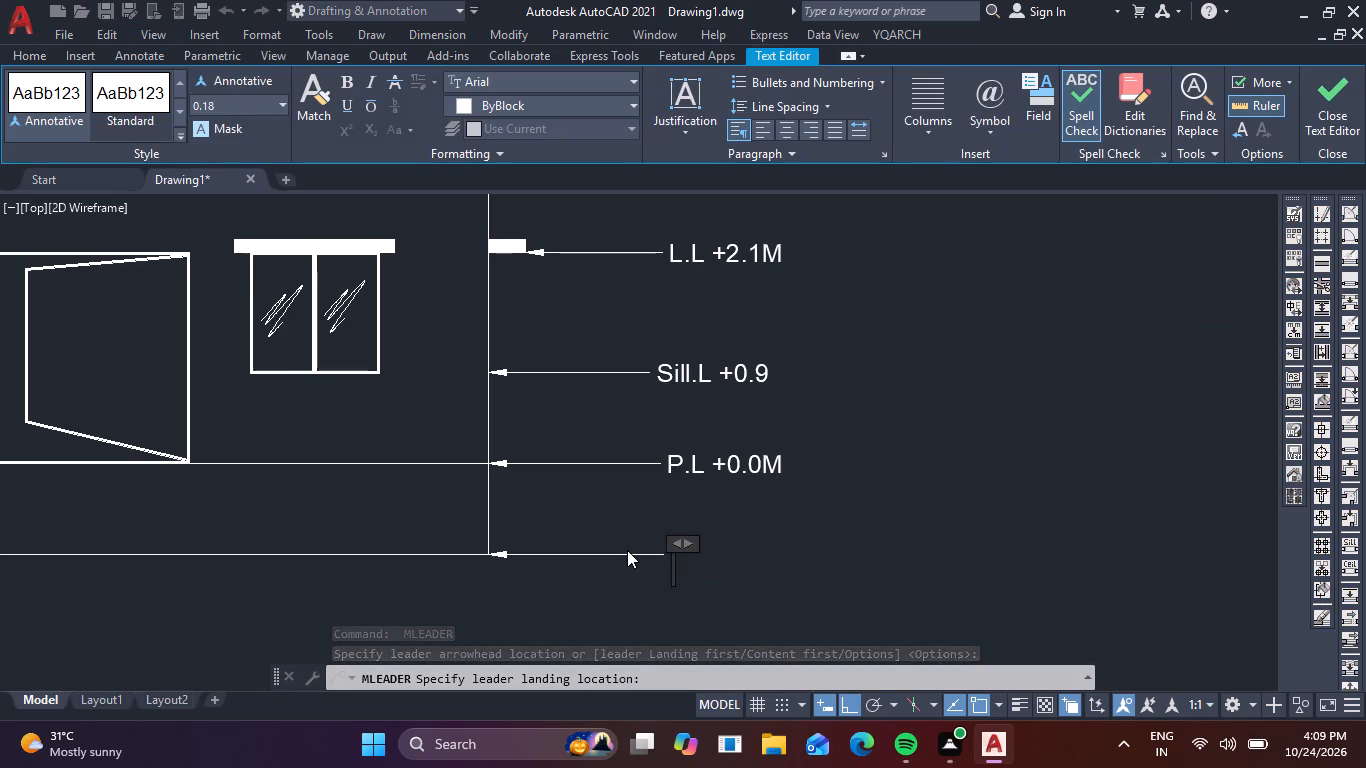
text(G.)
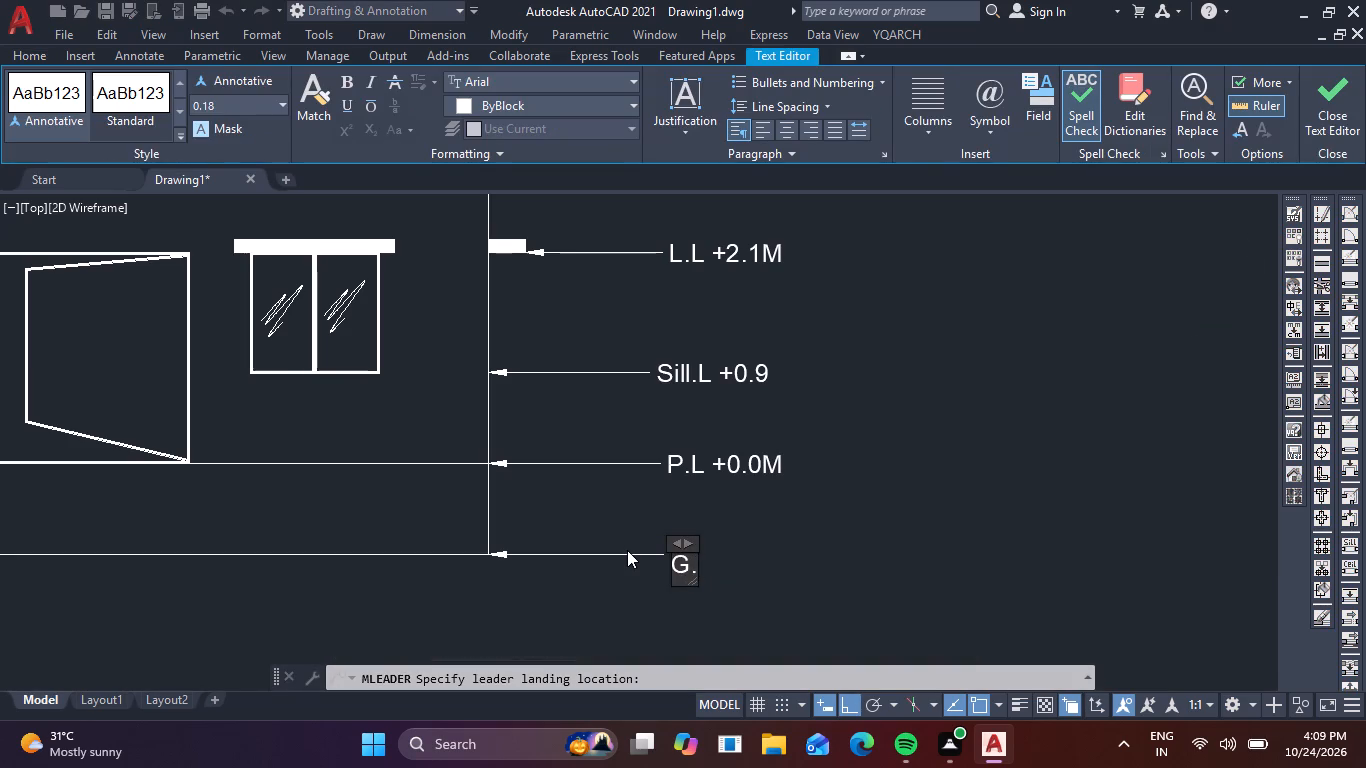
key(l)
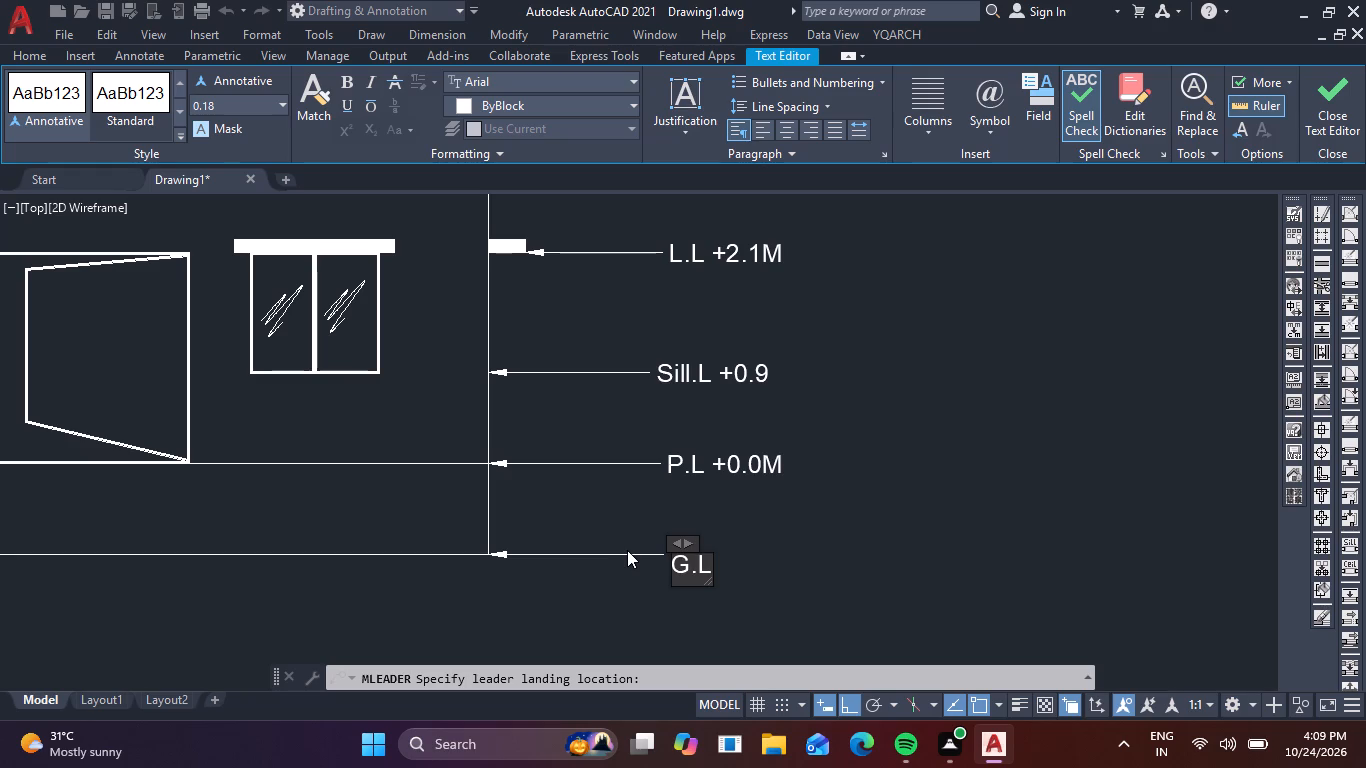
key(space)
key(minus)
key(0)
text(.9)
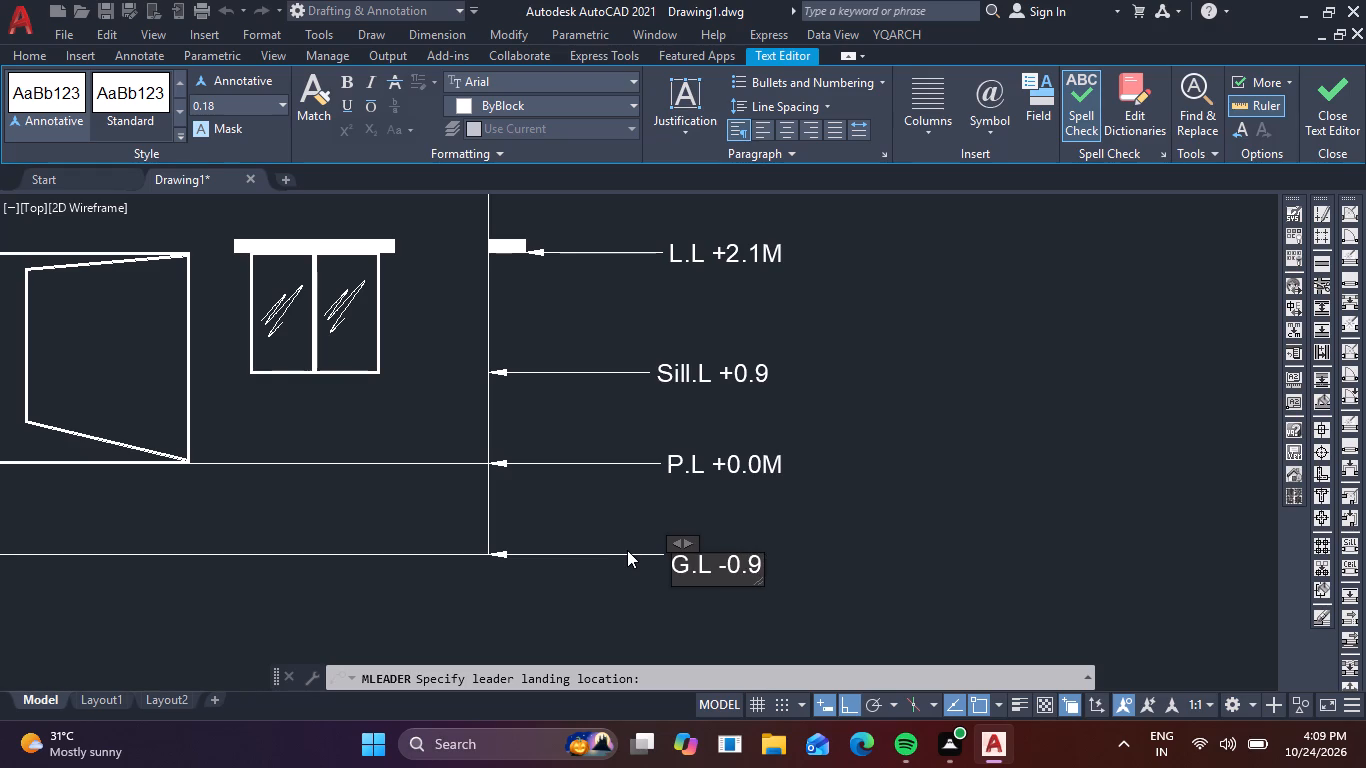
key(m)
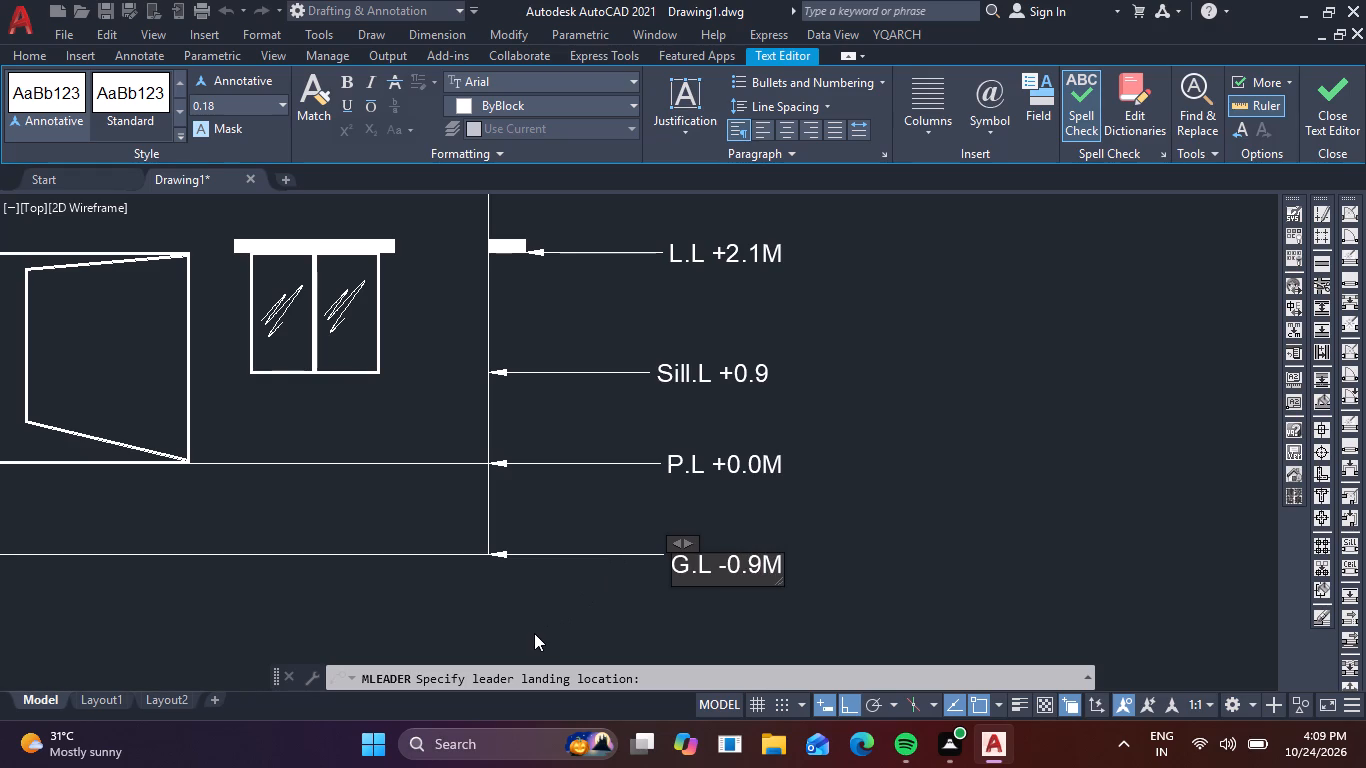
click(532, 628)
Copy the "GROUND FLOOR PLAN" title about 15.45 straight up, placing it just below the elevation's ground line.
scroll(532, 628, down, 2)
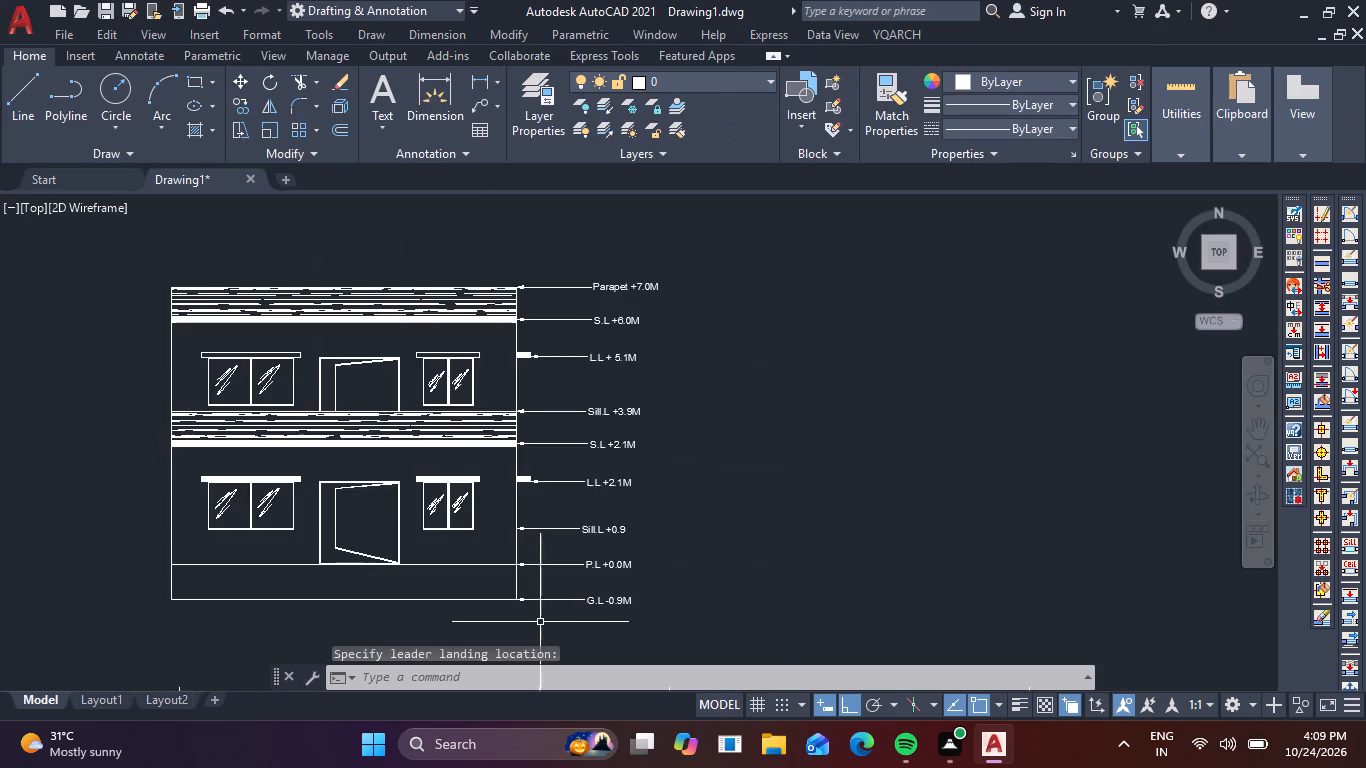
middle_drag(541, 622, 764, 392)
middle_drag(676, 389, 662, 333)
scroll(696, 462, down, 2)
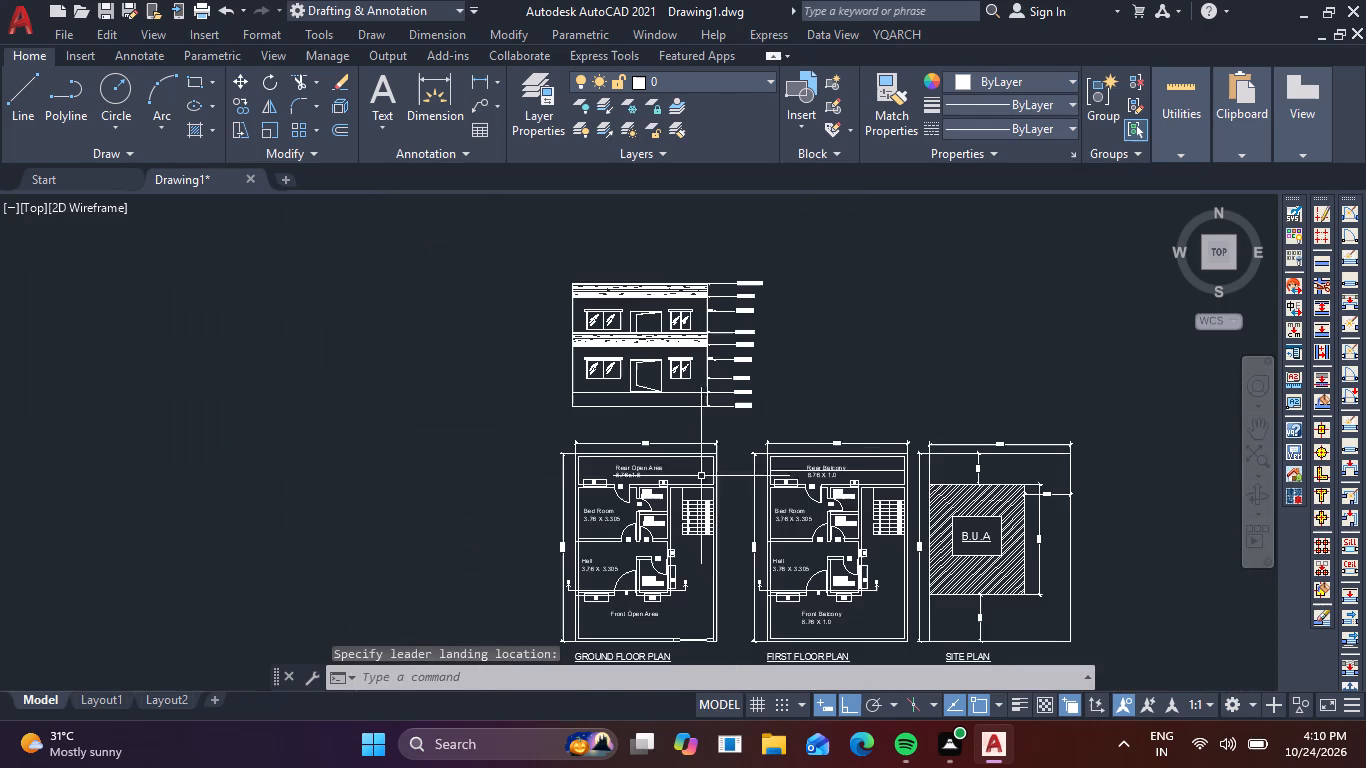
middle_drag(705, 521, 666, 411)
scroll(640, 533, up, 2)
click(582, 568)
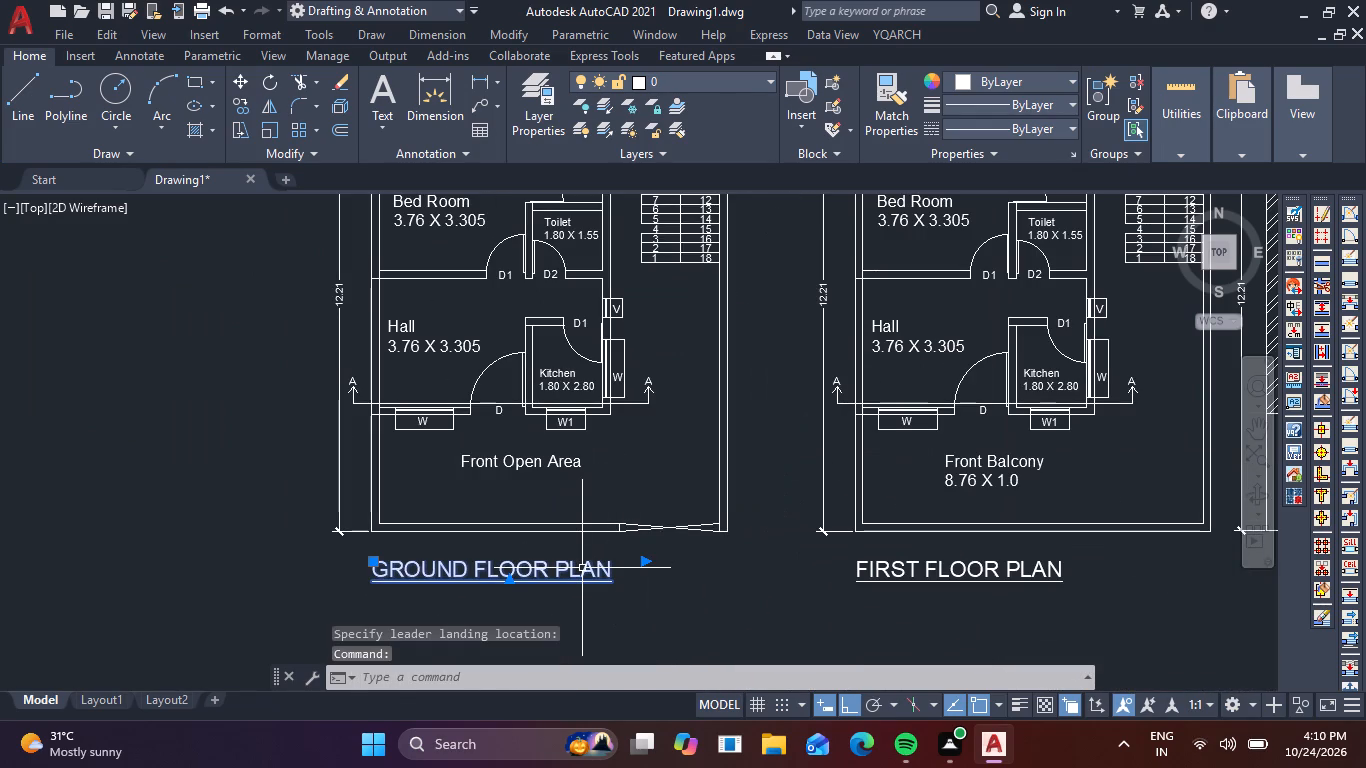
text(CO)
key(space)
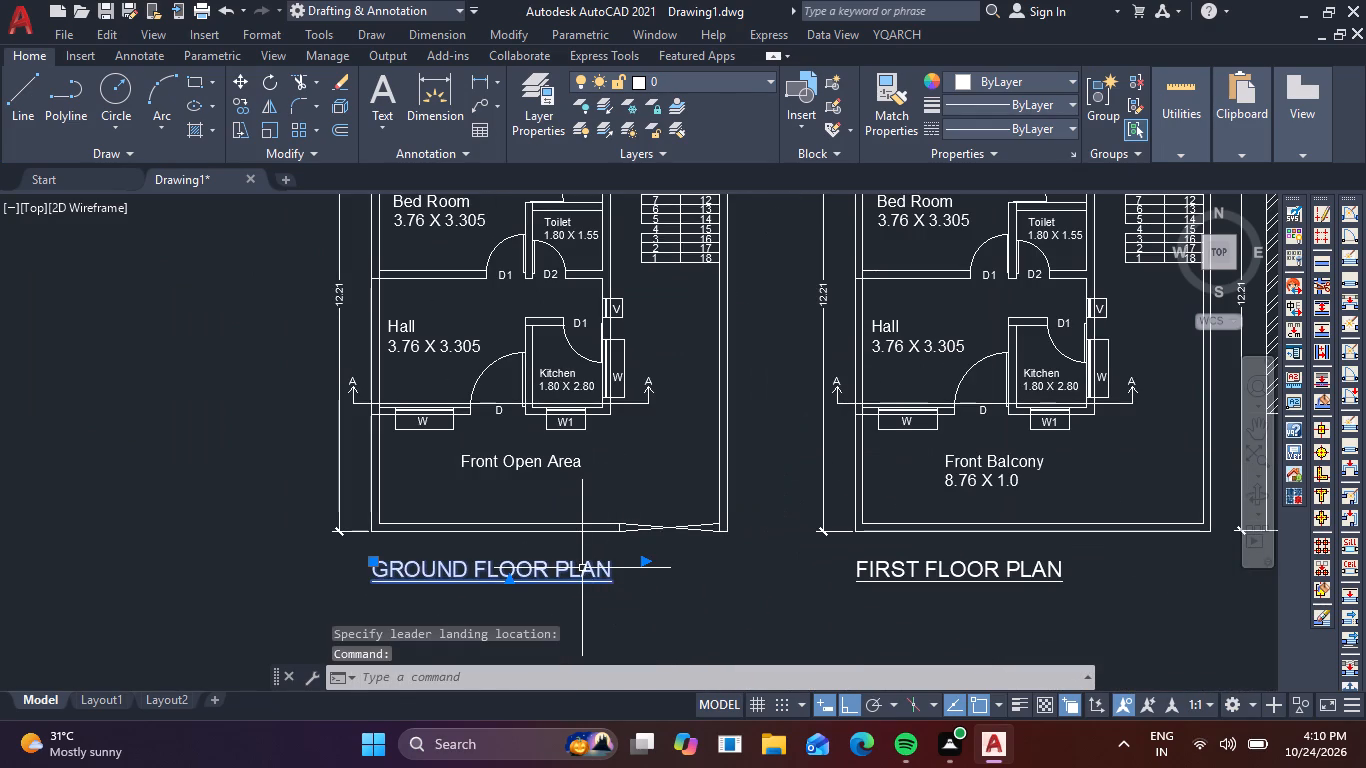
click(582, 568)
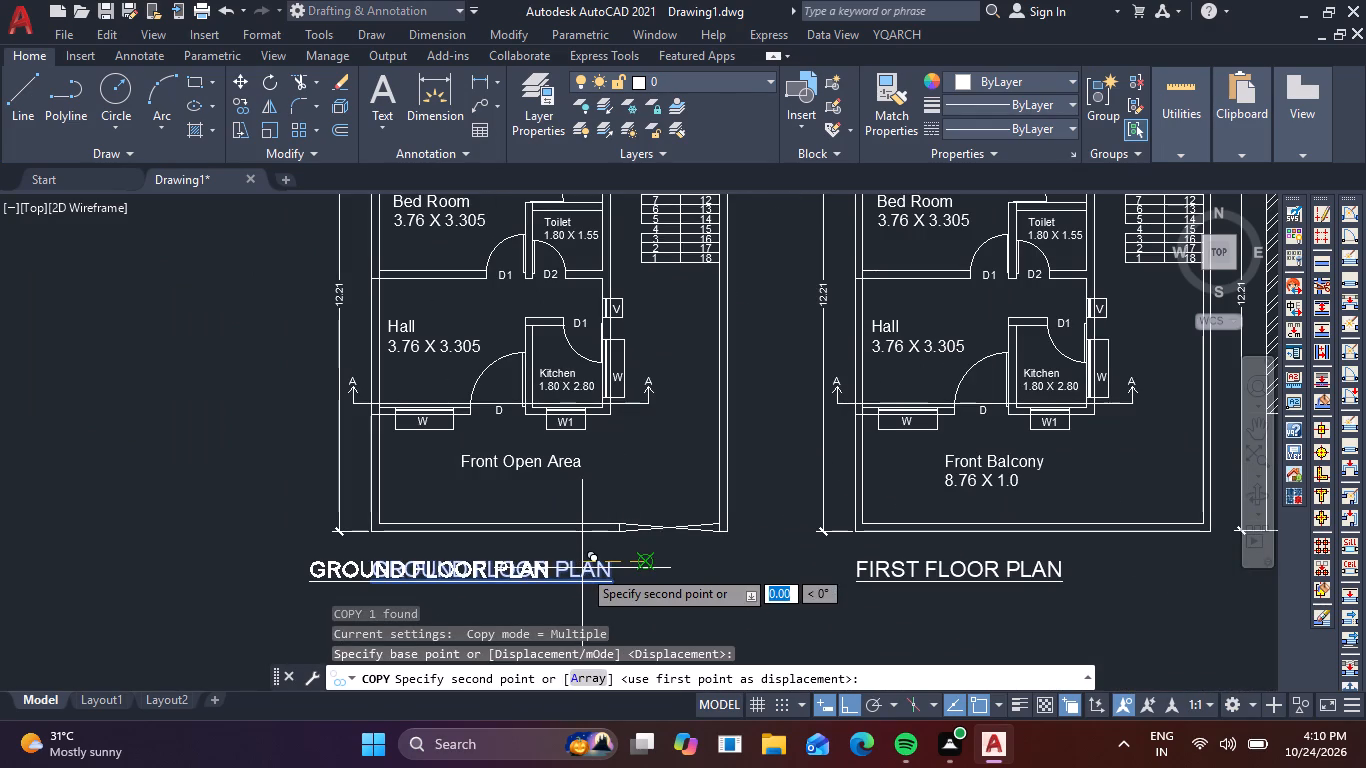
scroll(582, 563, down, 2)
scroll(631, 324, up, 2)
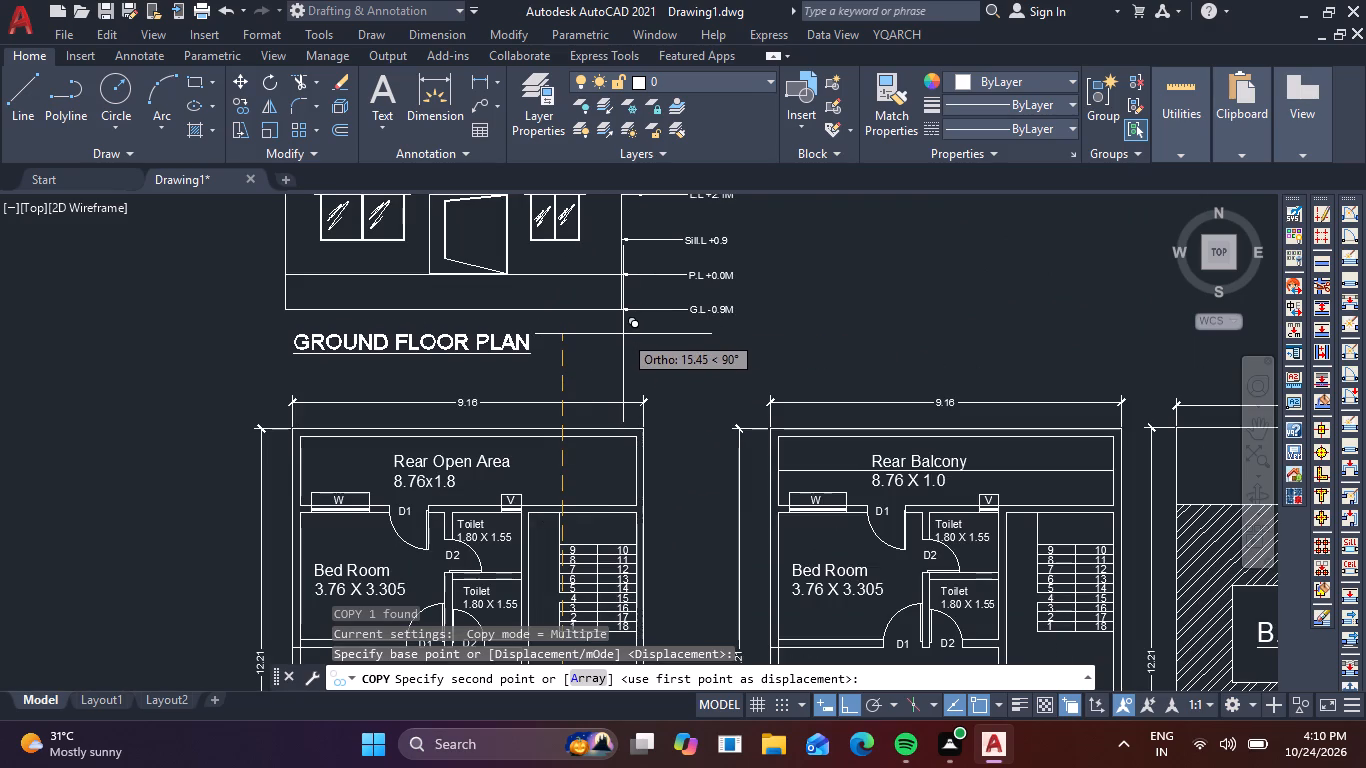
click(623, 334)
key(Escape)
Change the copied title below the elevation to read "ELEVATION PLAN".
double_click(520, 345)
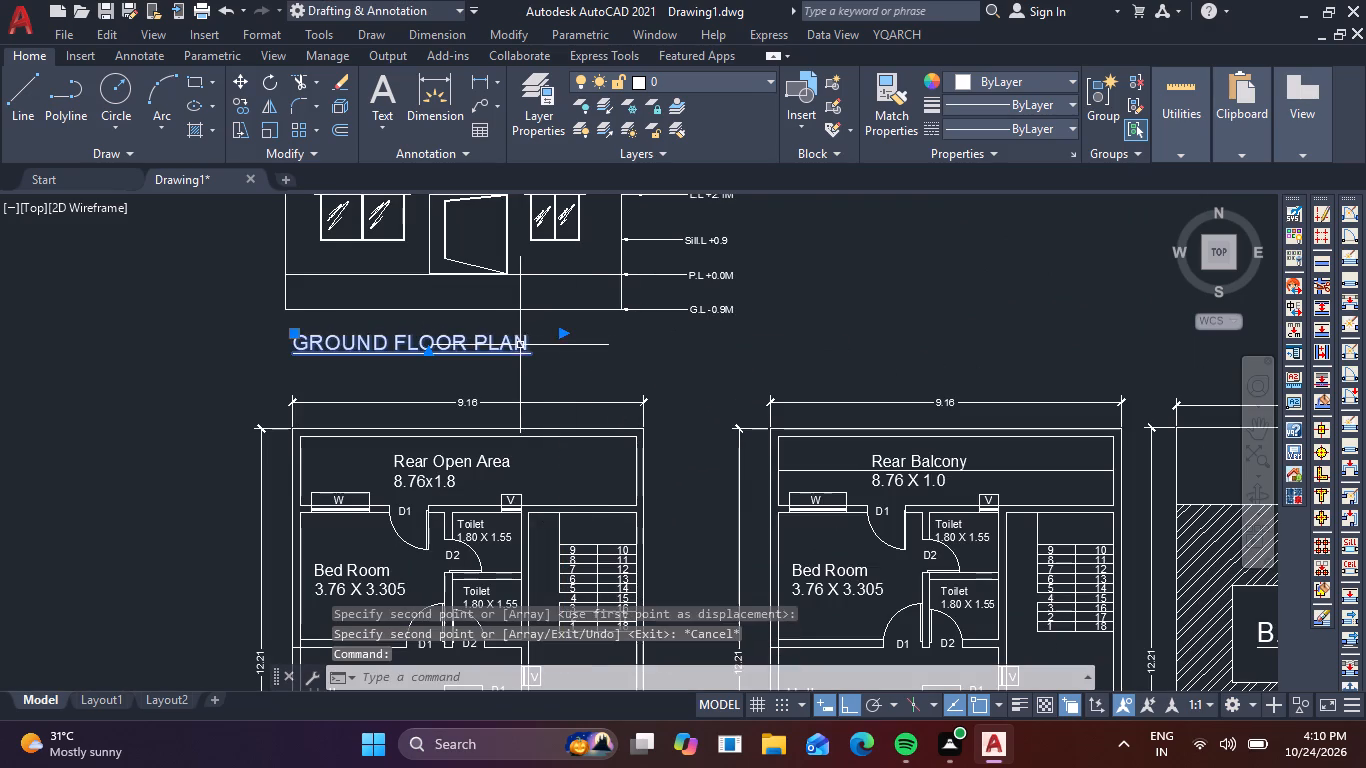
click(531, 346)
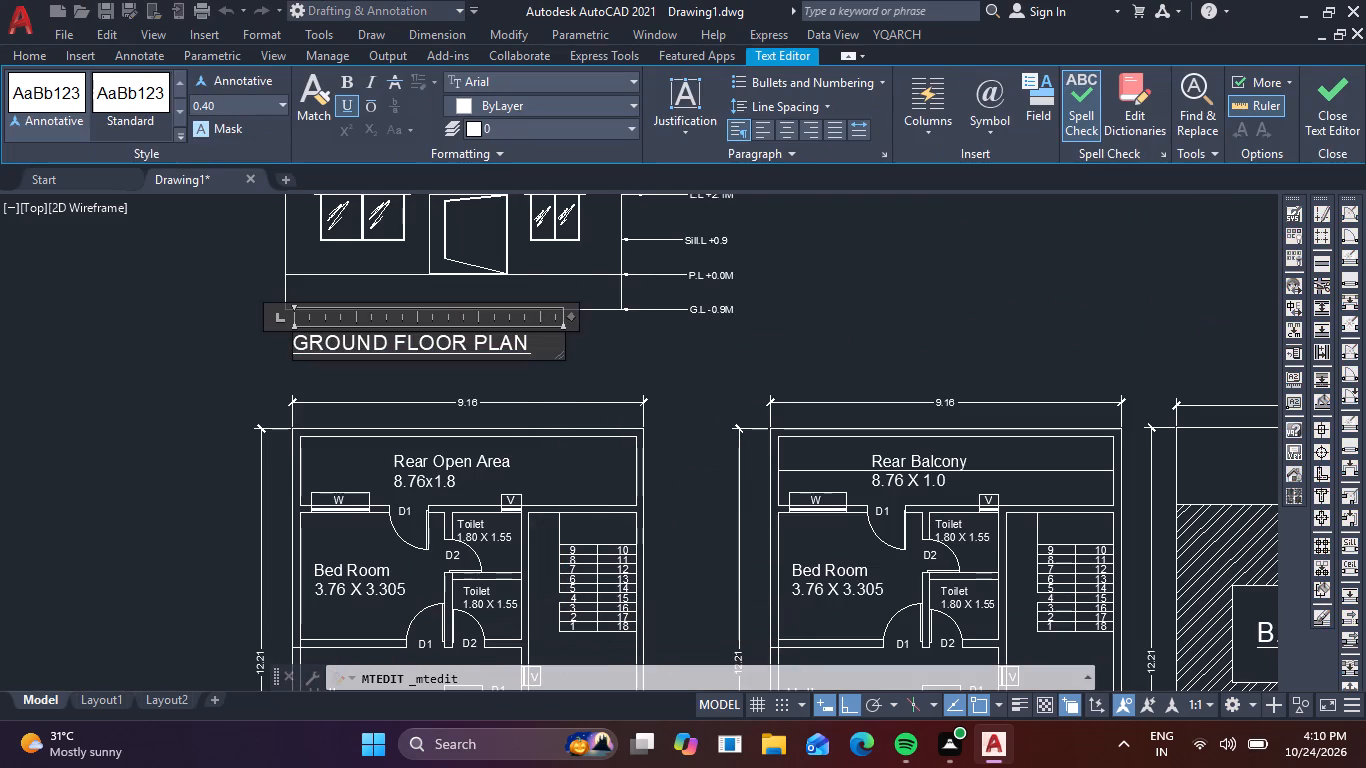
key(BackSpace)
key(BackSpace)
key(BackSpace)
key(BackSpace)
key(BackSpace)
key(BackSpace)
key(BackSpace)
key(BackSpace)
key(BackSpace)
key(BackSpace)
key(BackSpace)
key(BackSpace)
key(BackSpace)
key(BackSpace)
key(BackSpace)
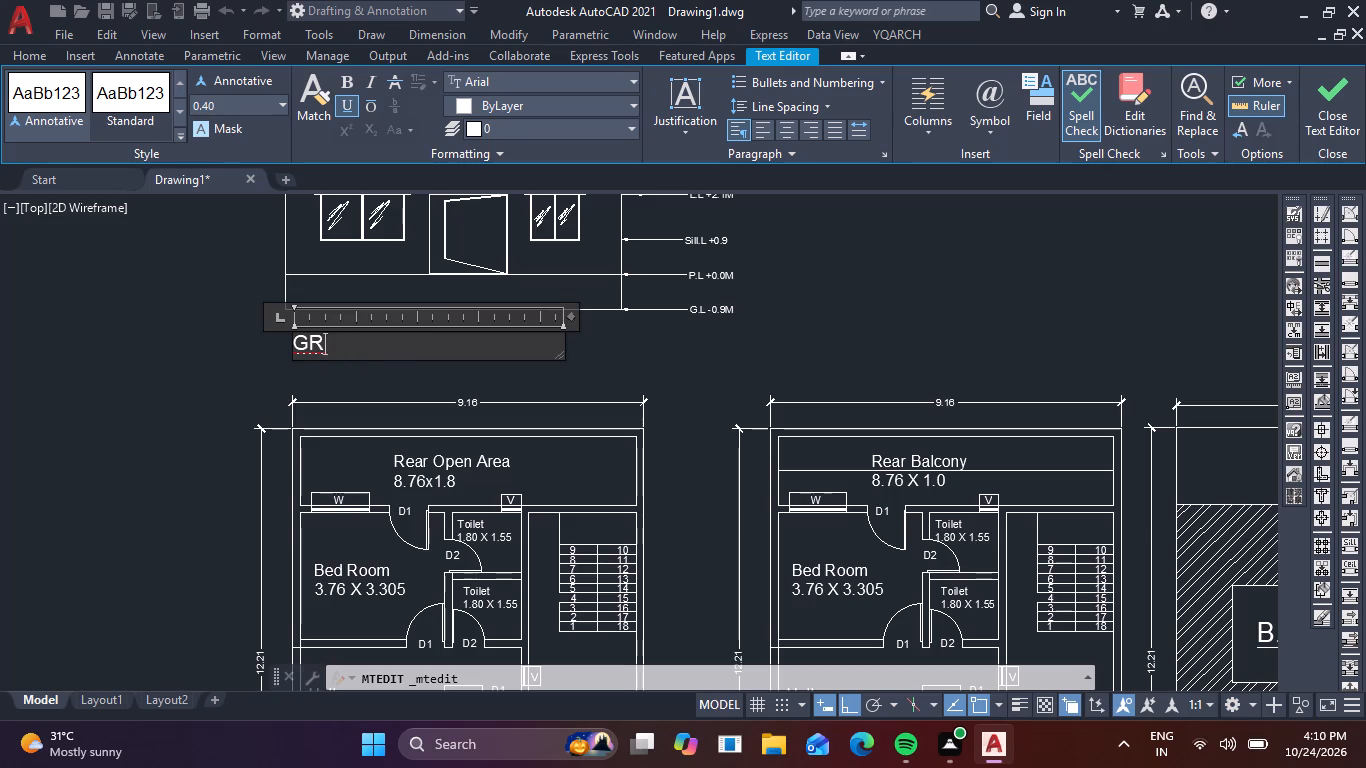
key(BackSpace)
key(BackSpace)
text(ELE)
text(VA)
text(TI)
text(ON)
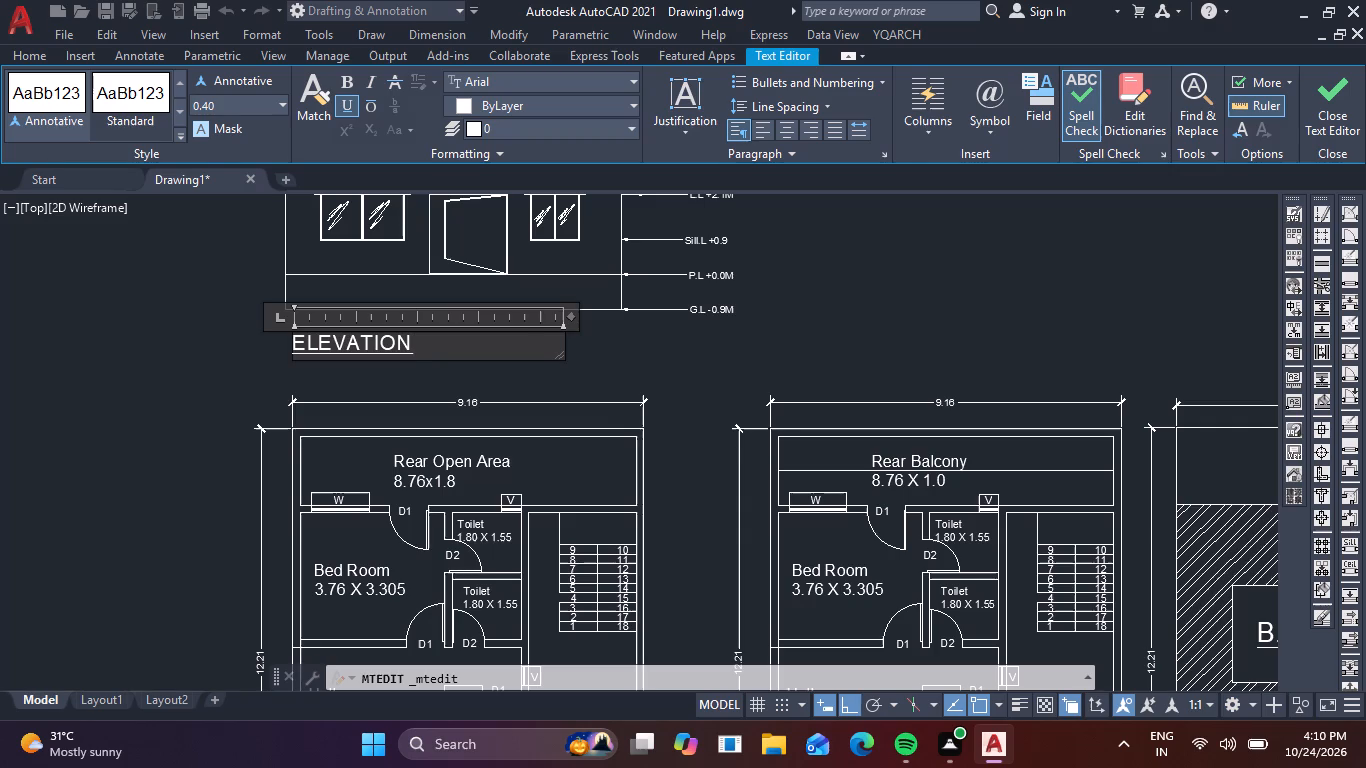
key(space)
text(PLAN)
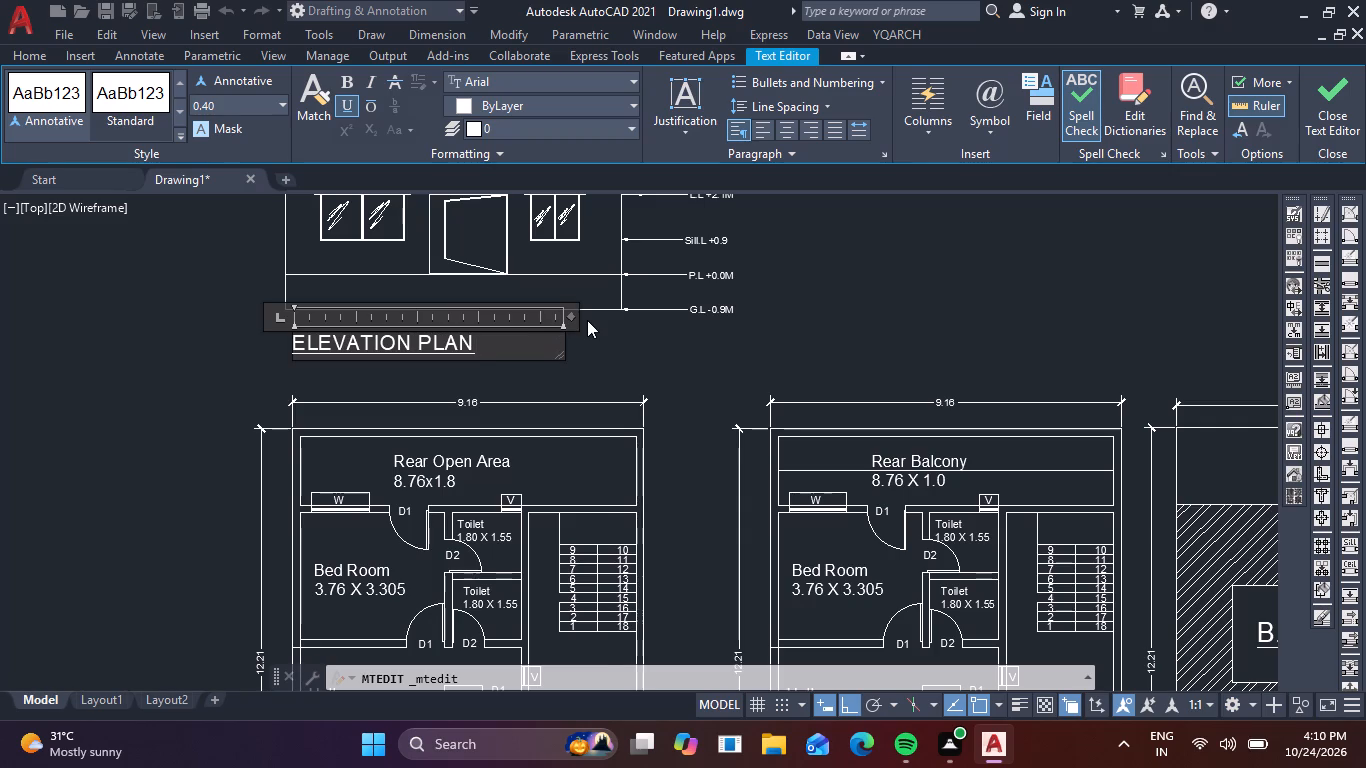
click(664, 349)
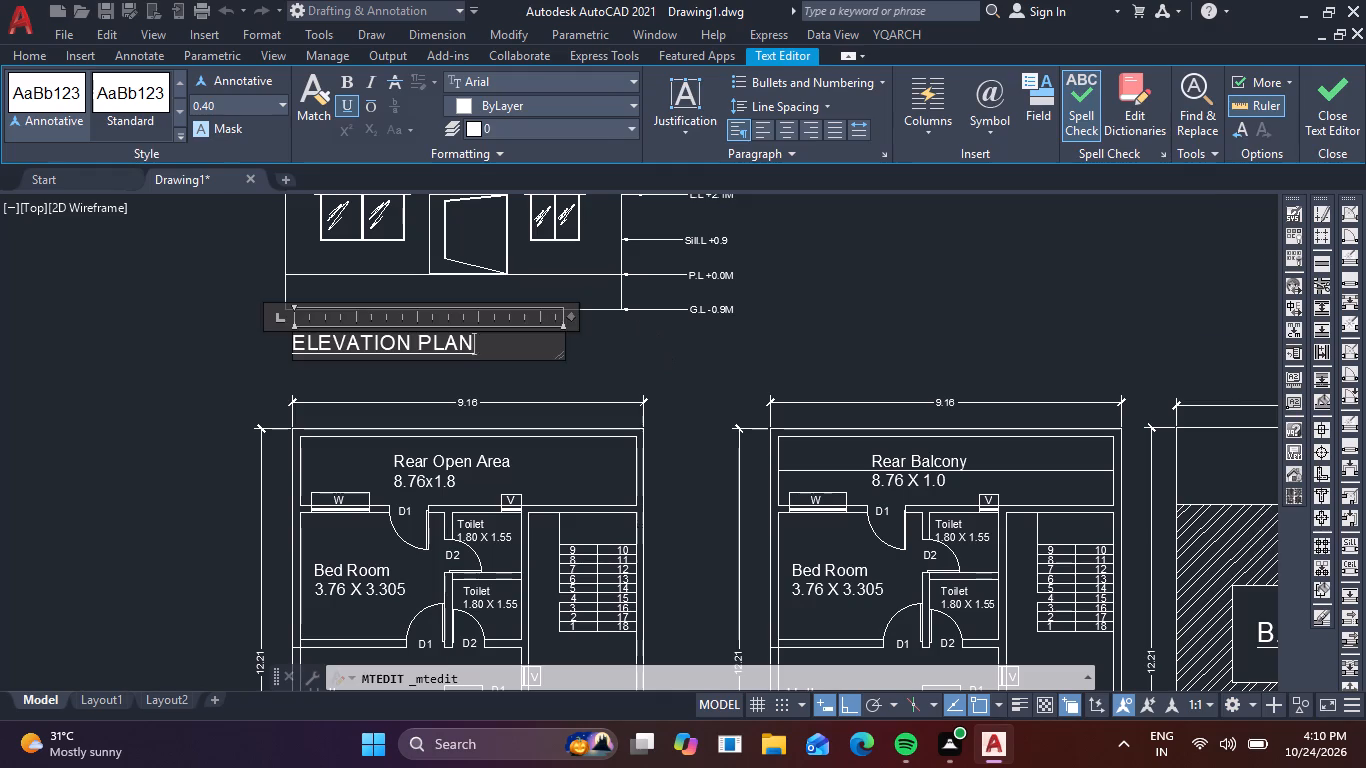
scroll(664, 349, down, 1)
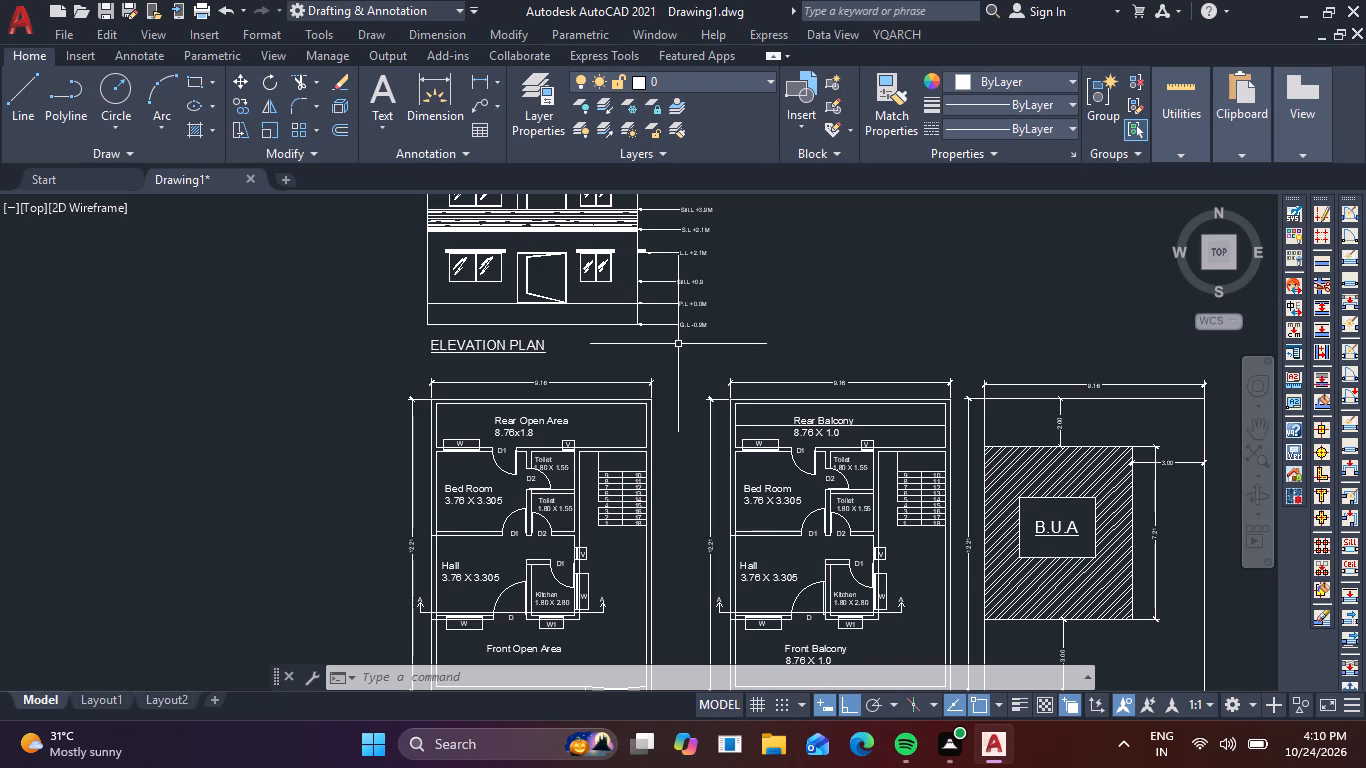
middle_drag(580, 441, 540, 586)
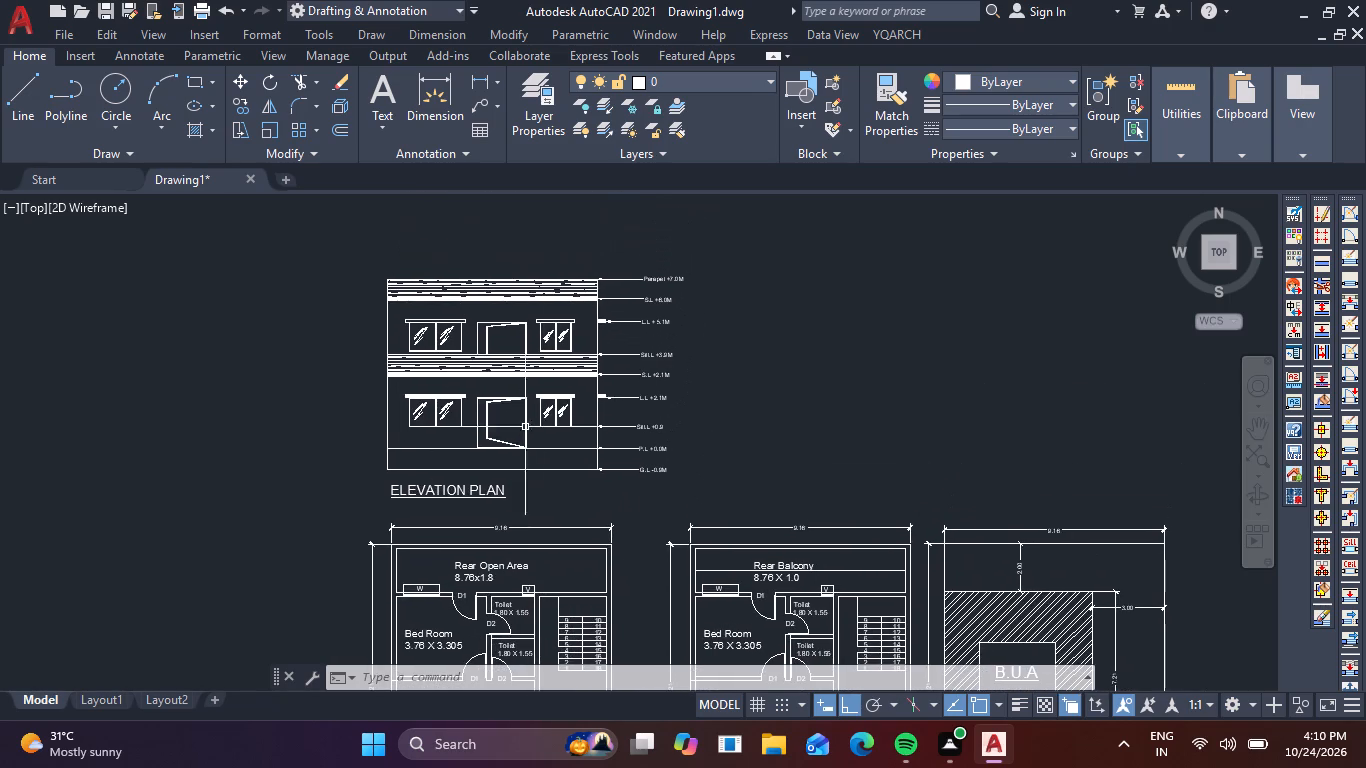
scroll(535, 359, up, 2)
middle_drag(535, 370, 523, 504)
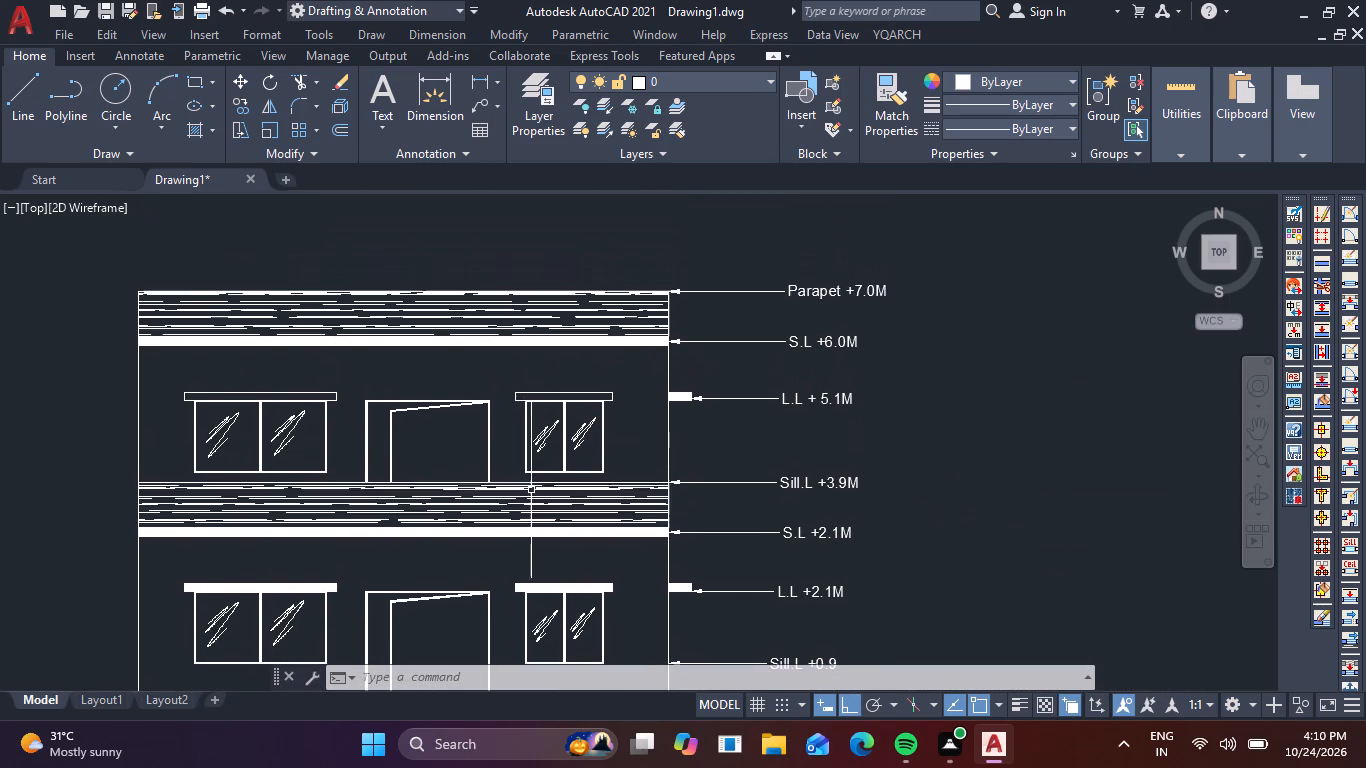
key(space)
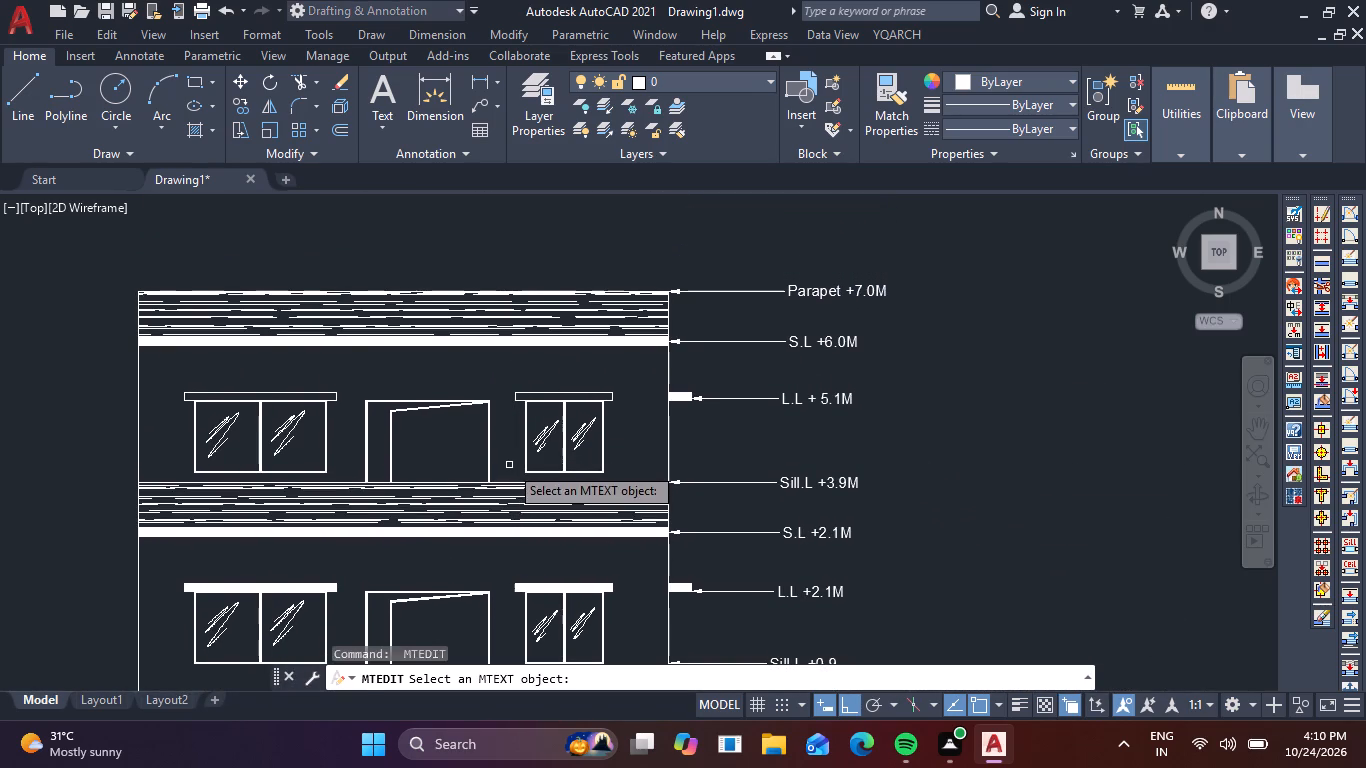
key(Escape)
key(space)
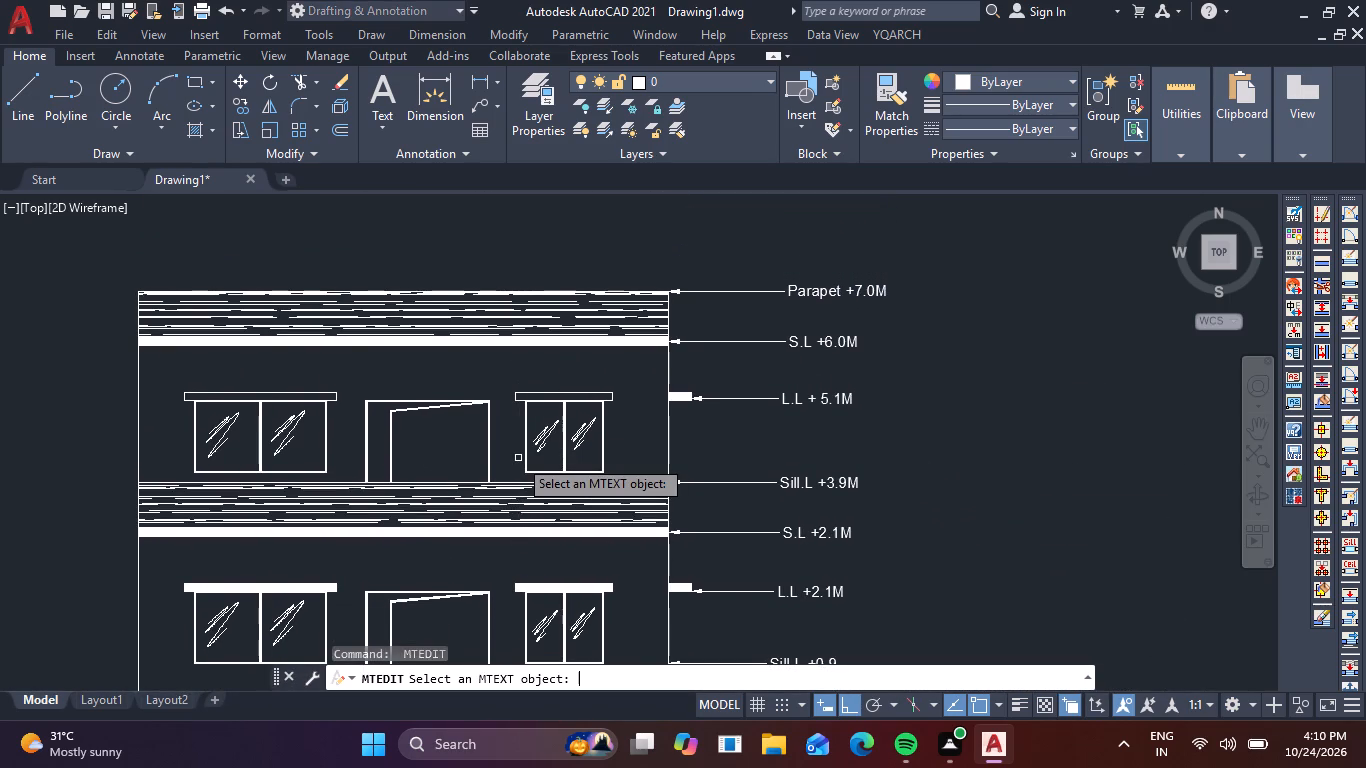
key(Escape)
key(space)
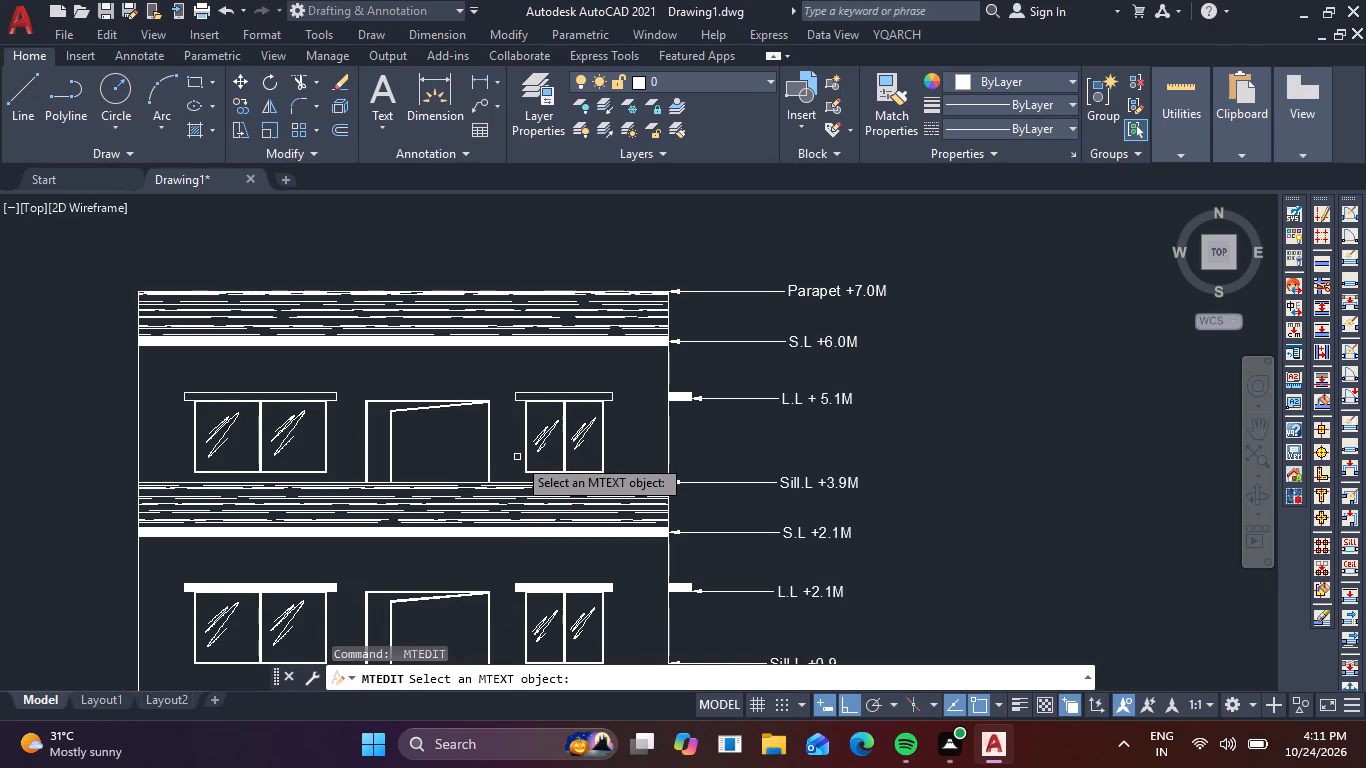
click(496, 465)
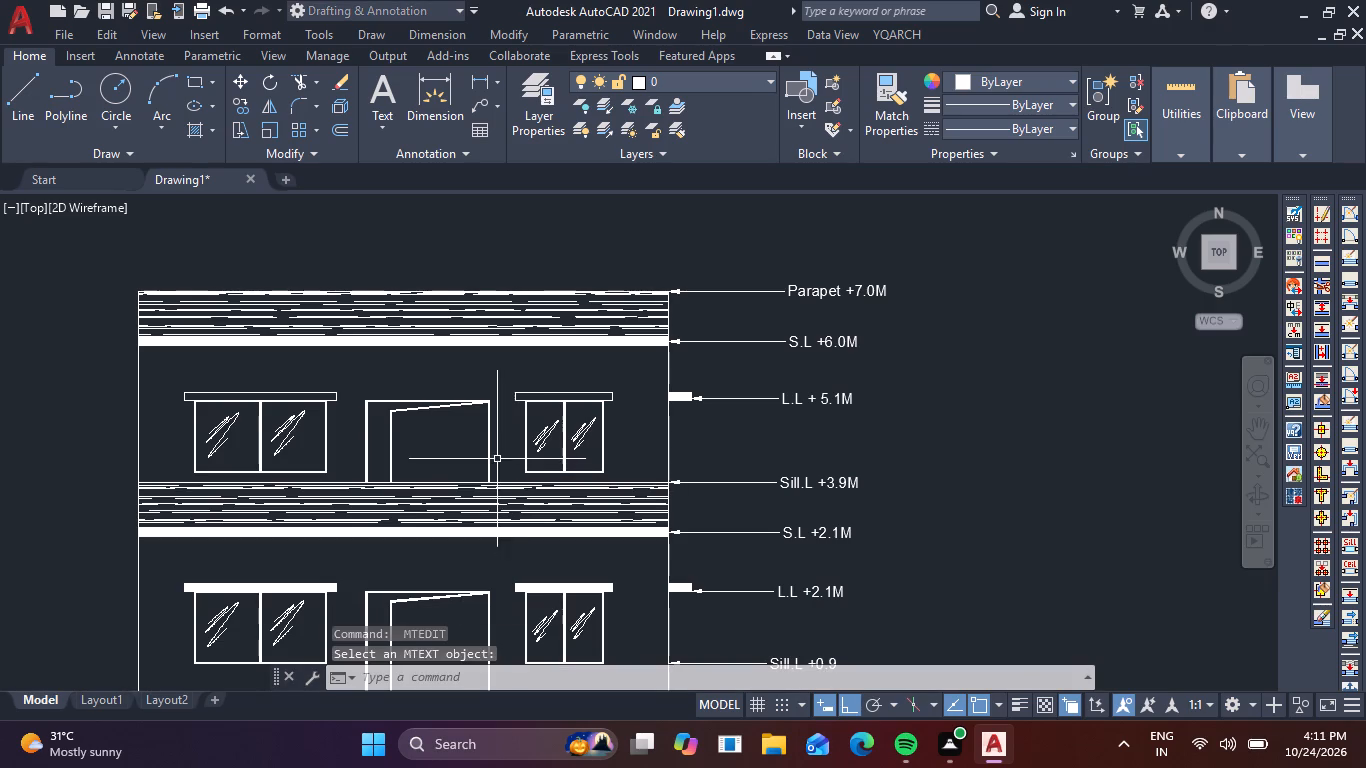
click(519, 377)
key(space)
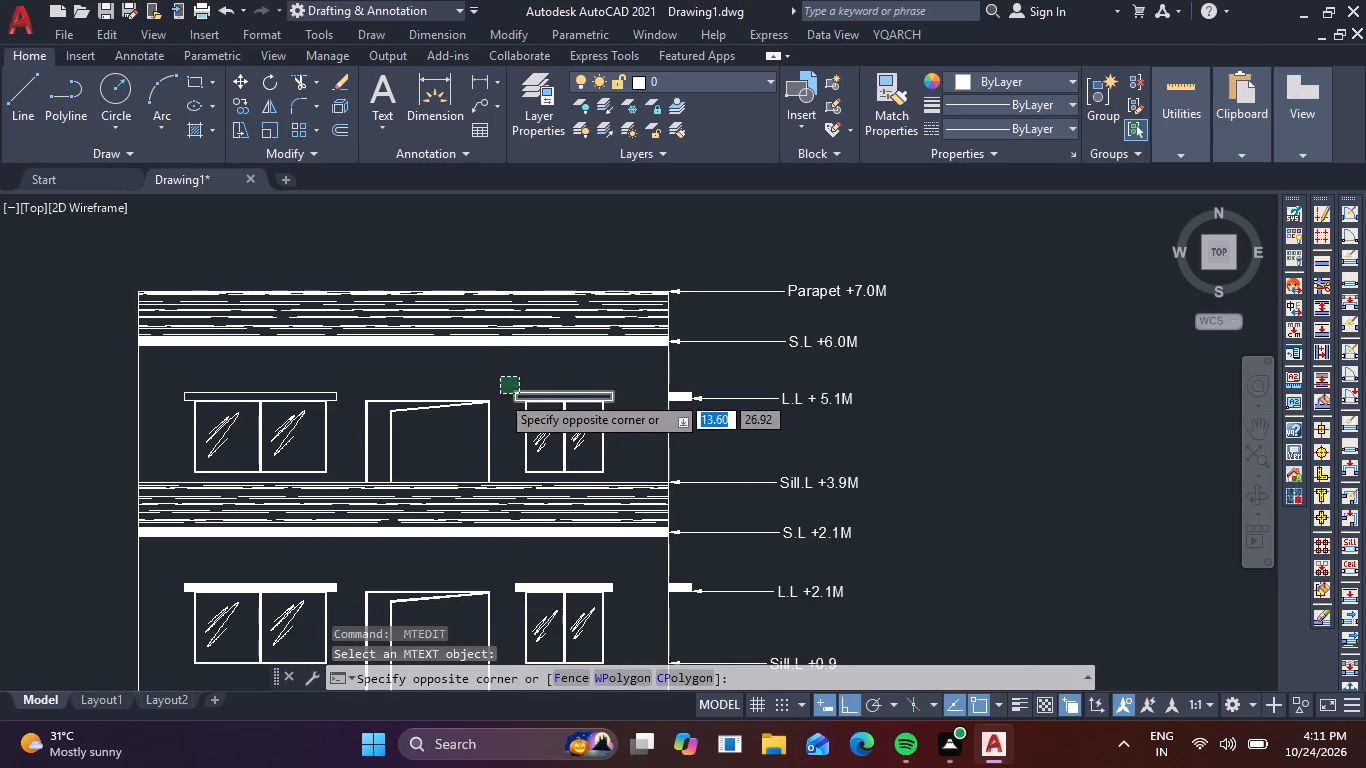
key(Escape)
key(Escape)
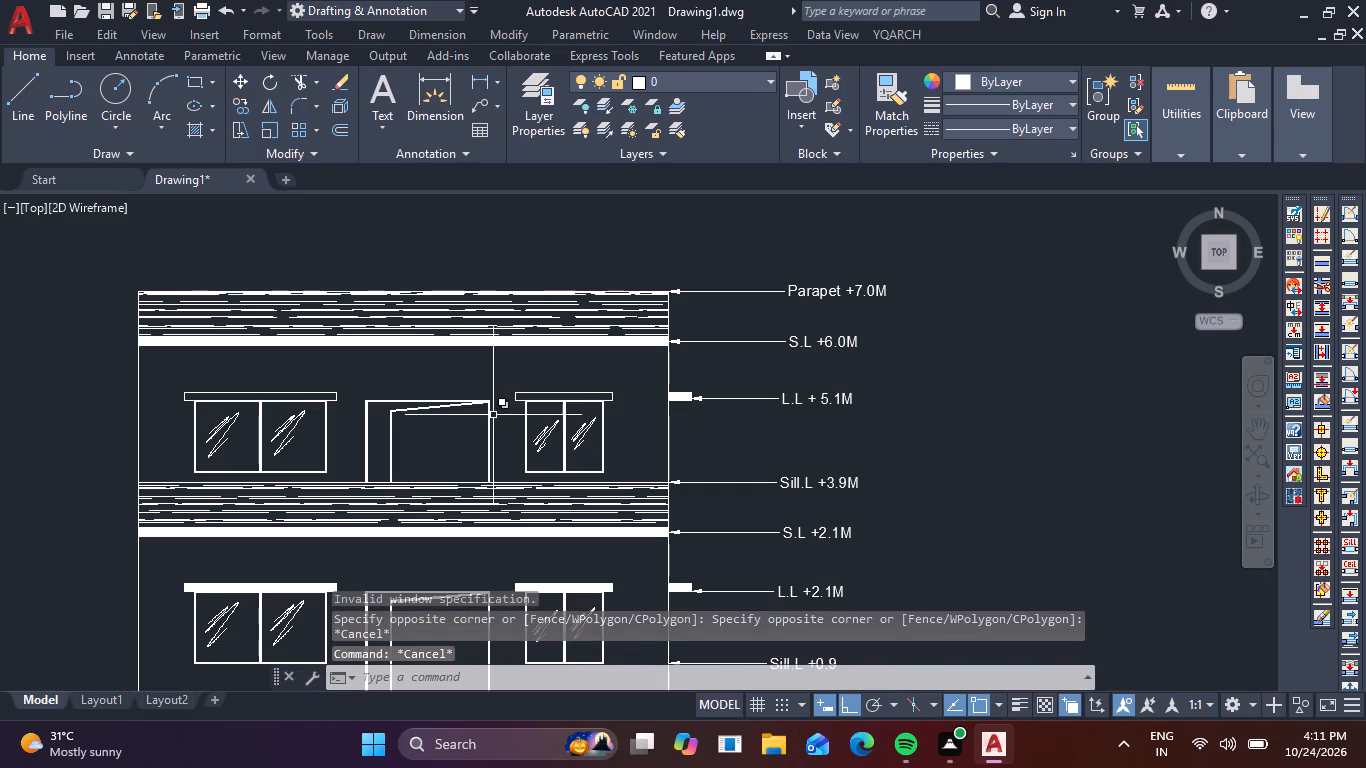
Add a slanted multileader about 1.66 long at 80° from the base of the upper door's right jamb, labelled "PACE LVL +1M".
text(MULT)
key(space)
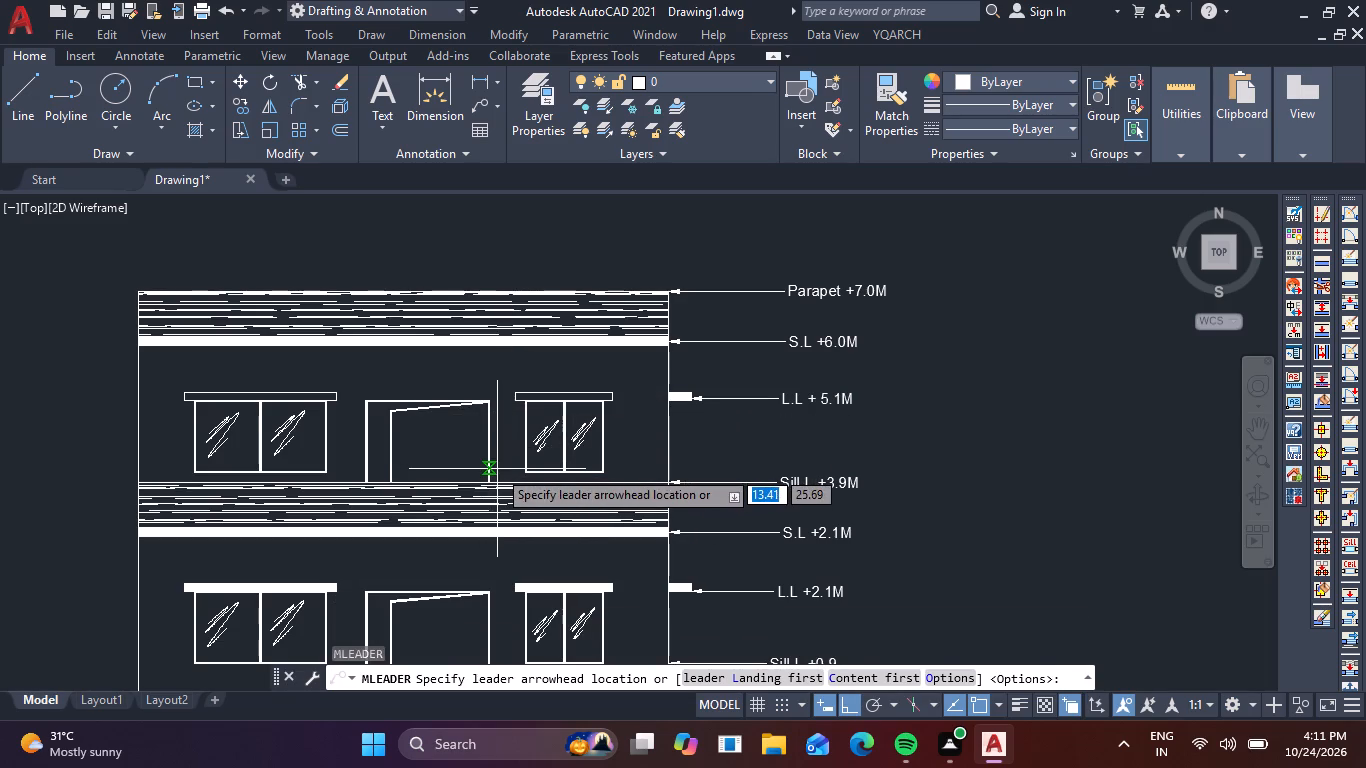
scroll(497, 469, up, 2)
click(471, 492)
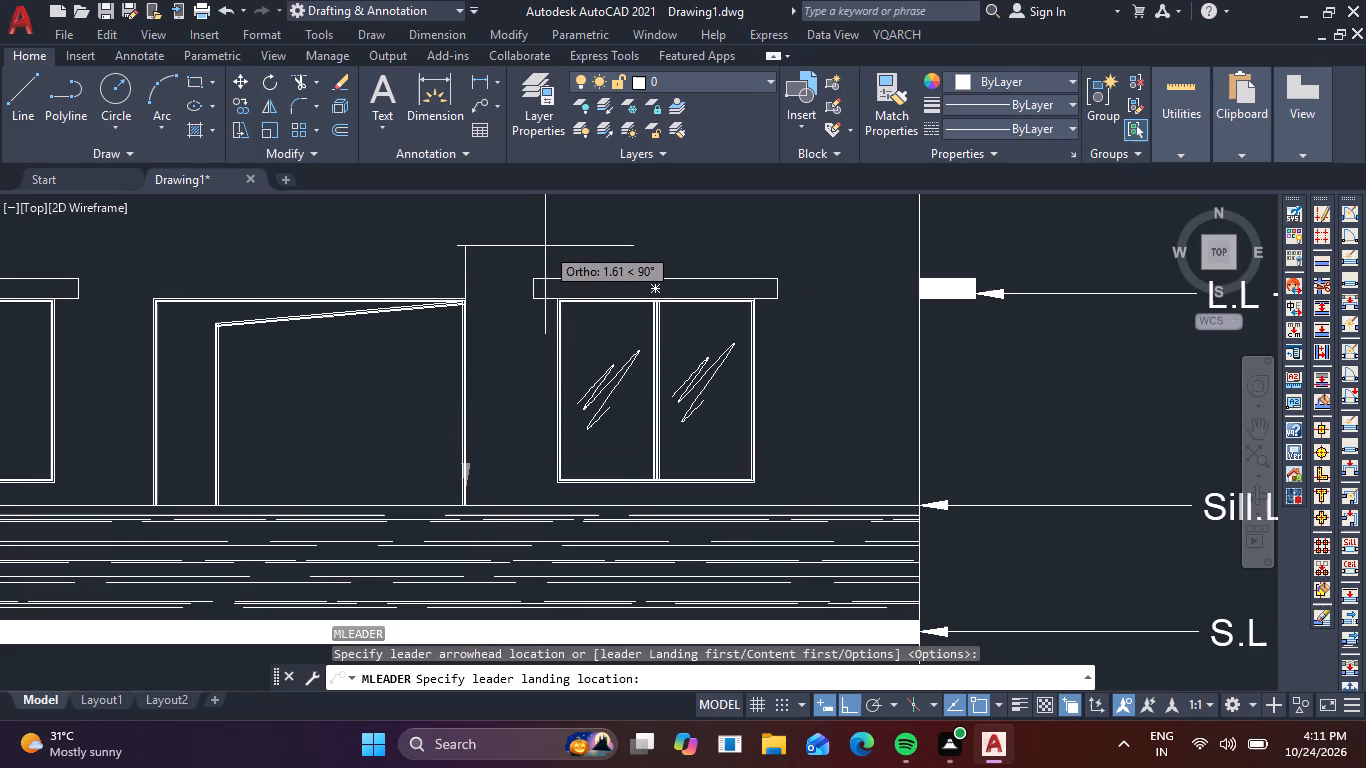
key(F8)
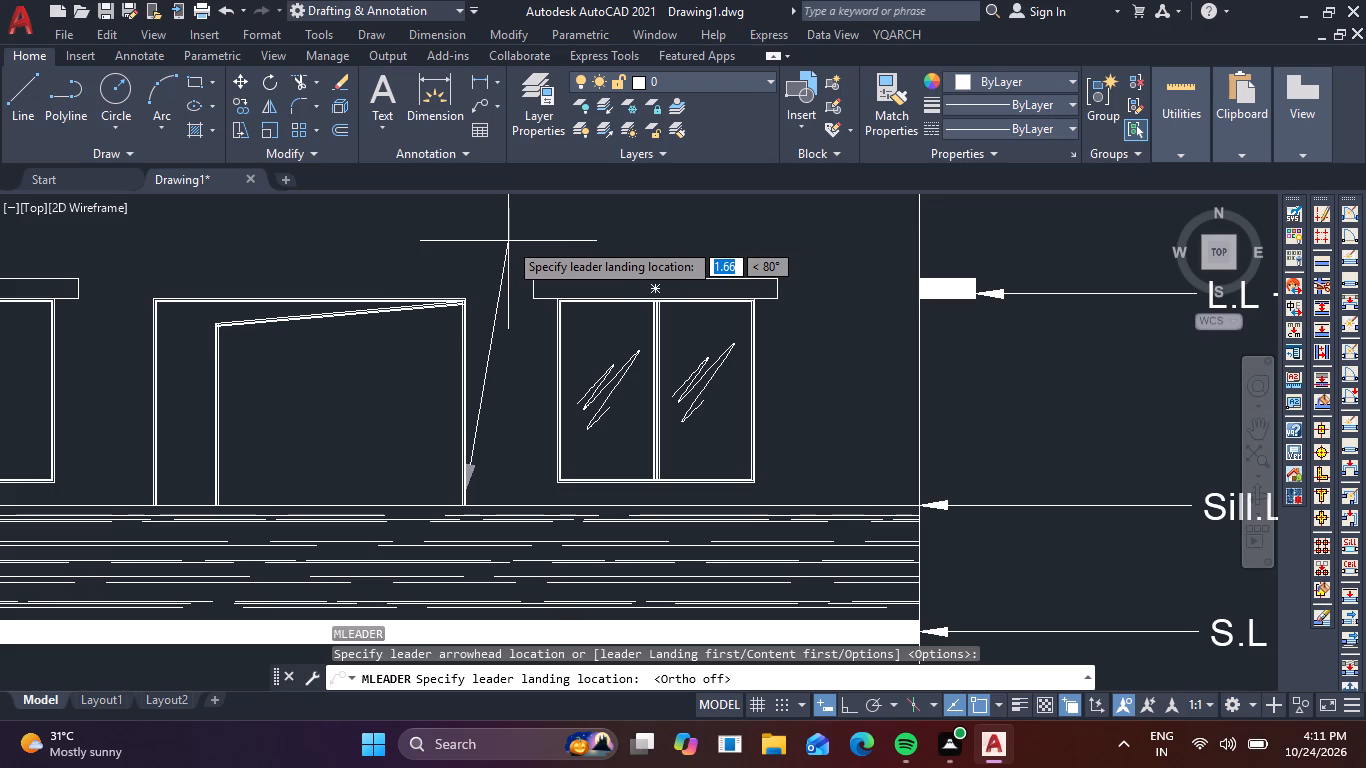
click(508, 241)
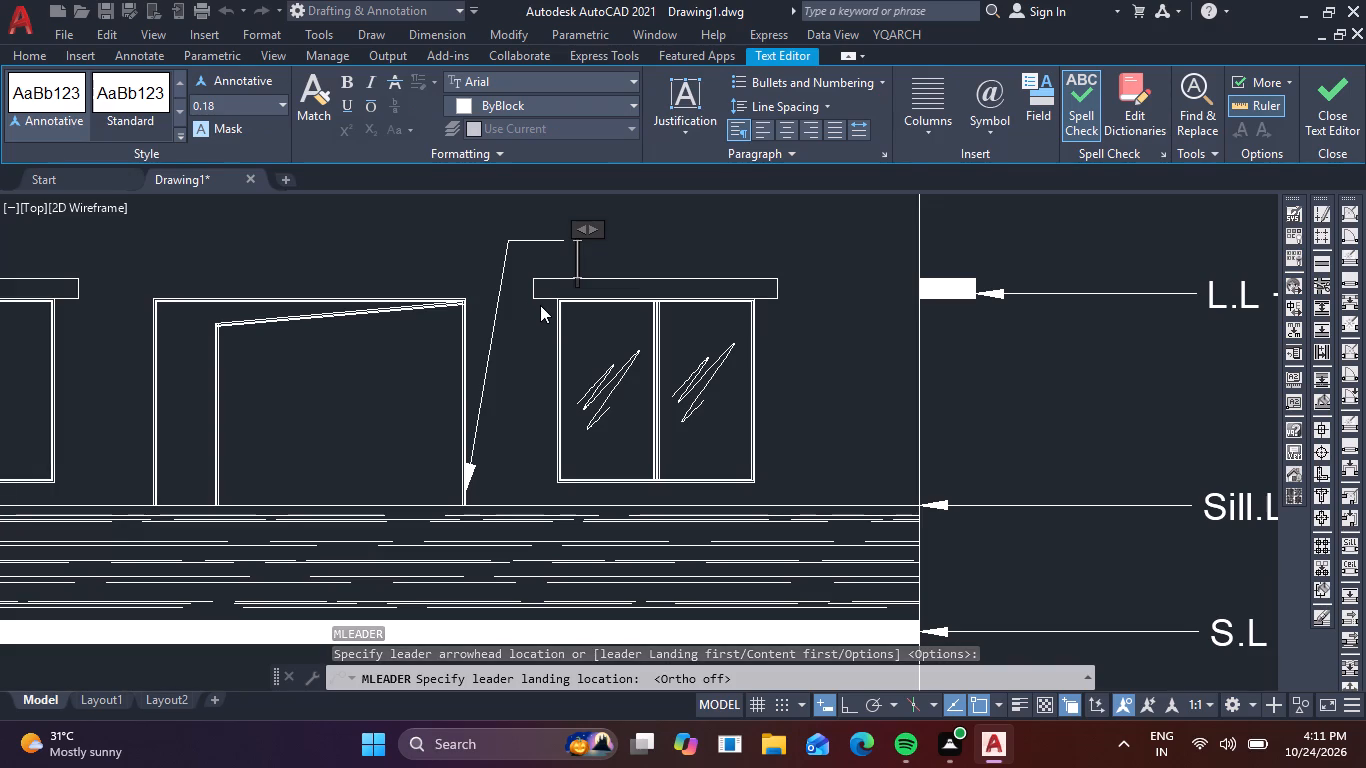
middle_drag(542, 302, 489, 383)
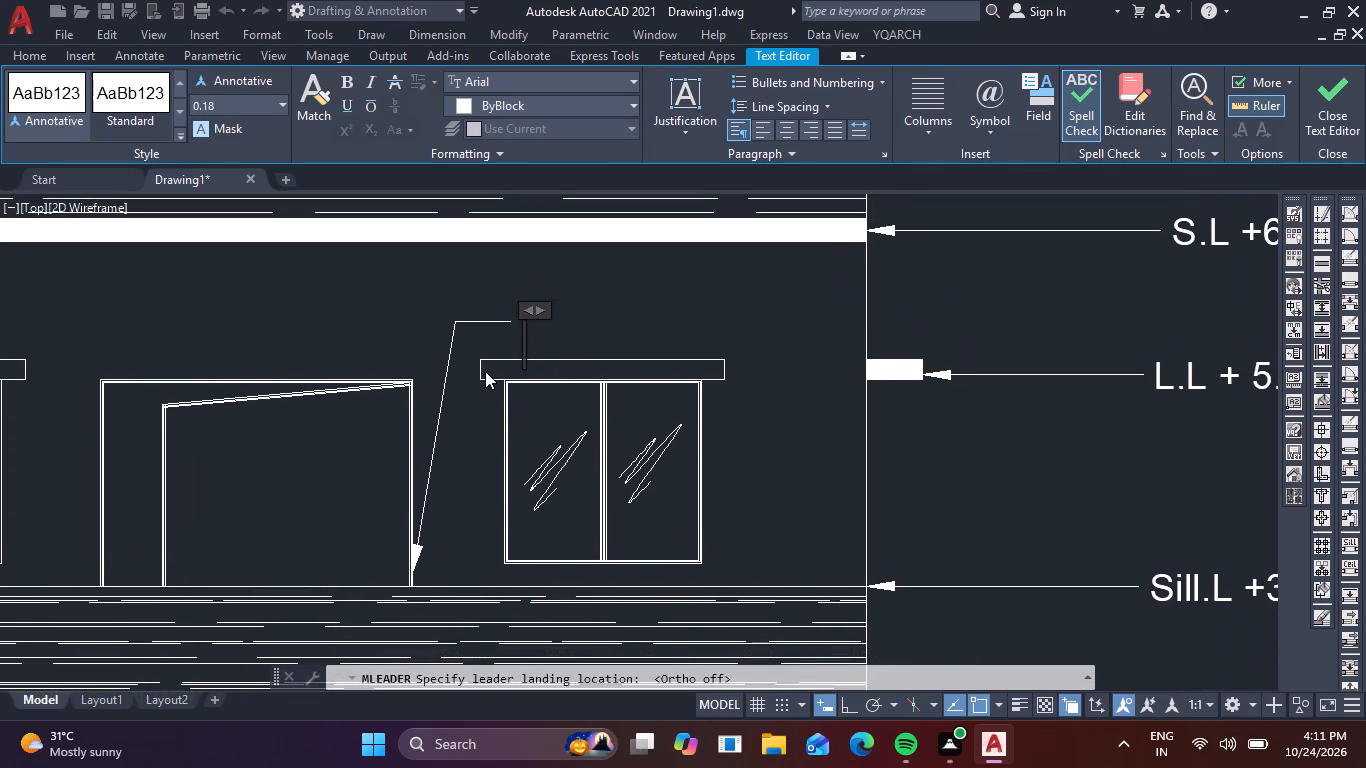
text(PACE)
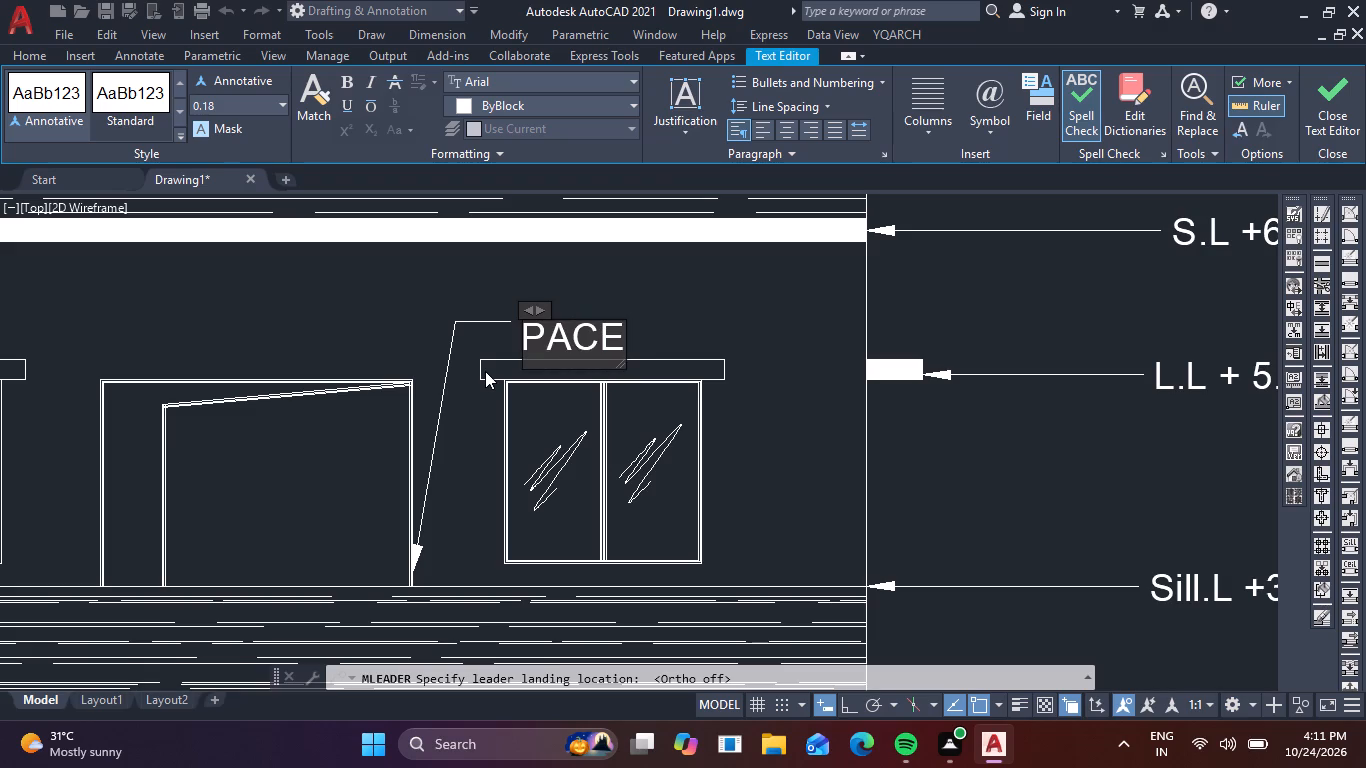
key(space)
text(LVL)
key(space)
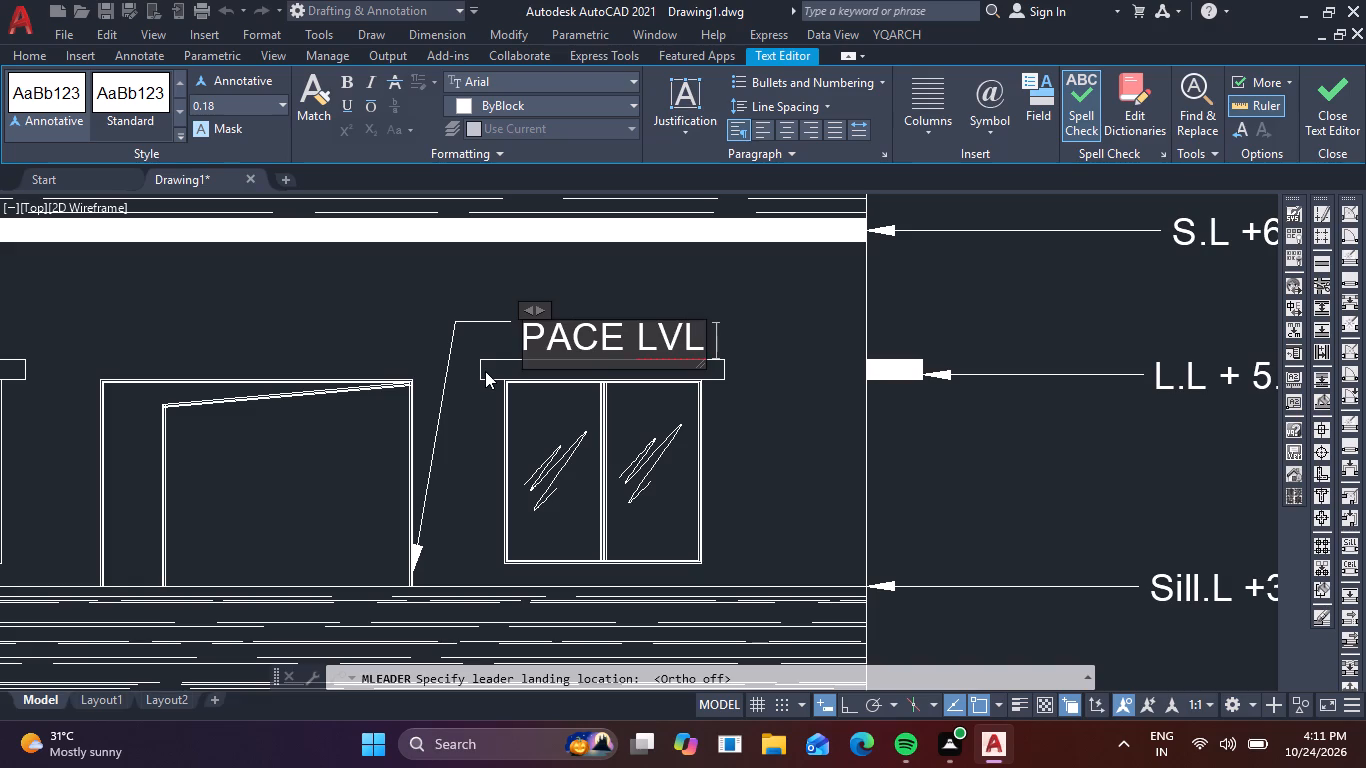
key(Return)
key(equal)
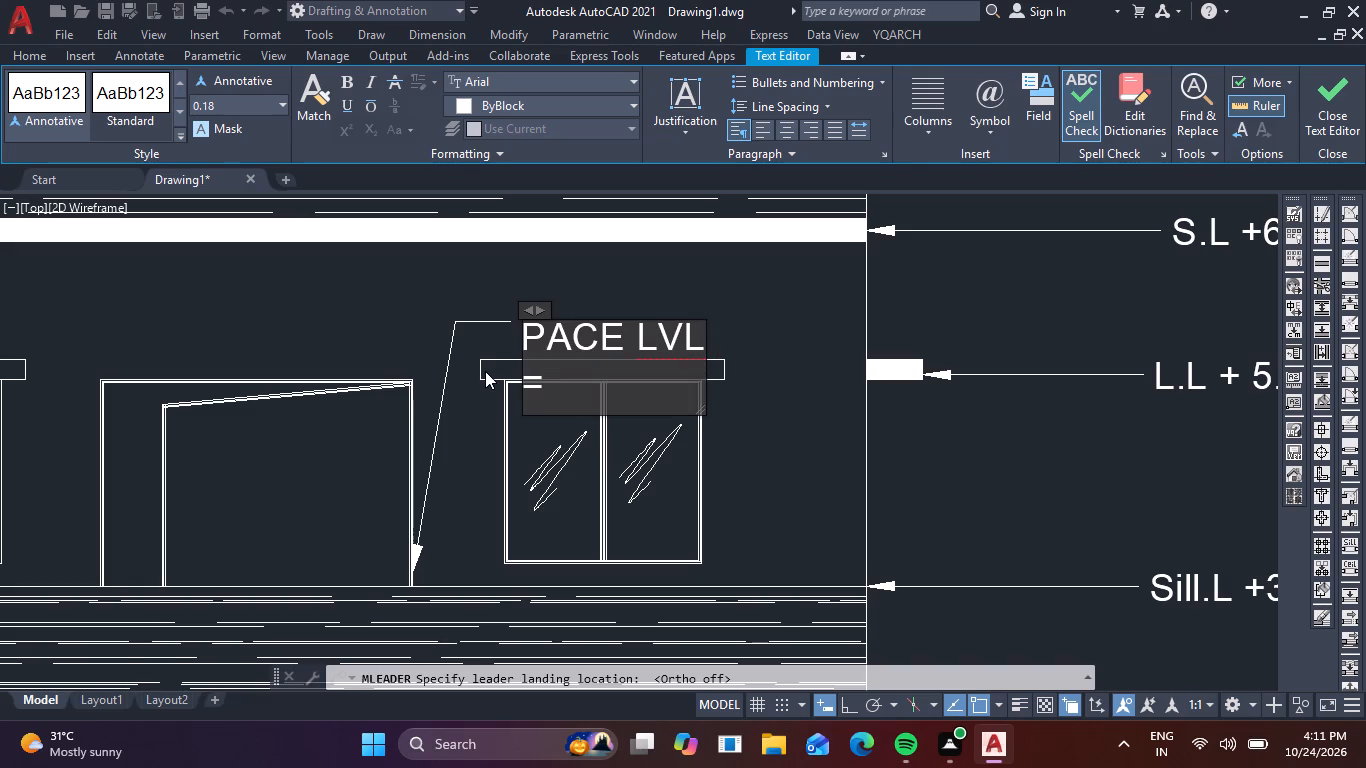
key(BackSpace)
key(BackSpace)
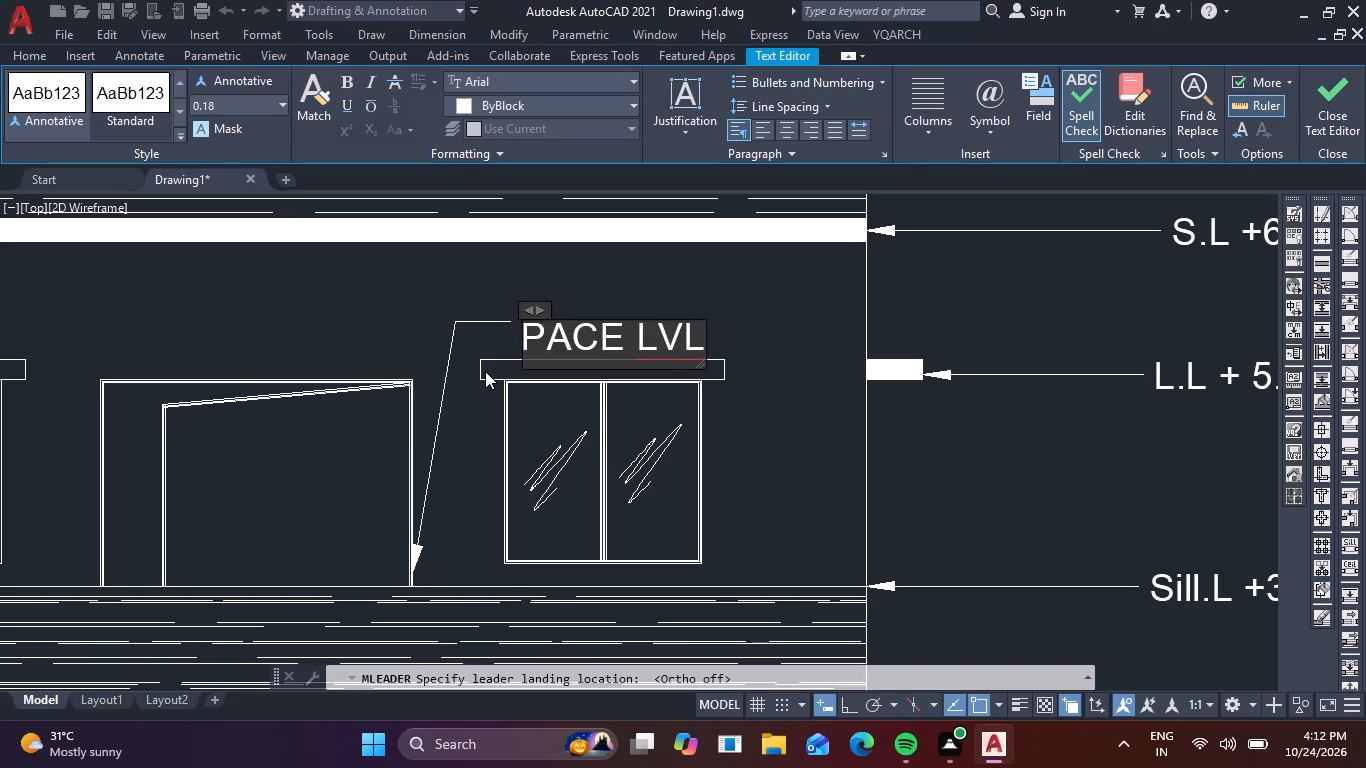
key(shift+plus)
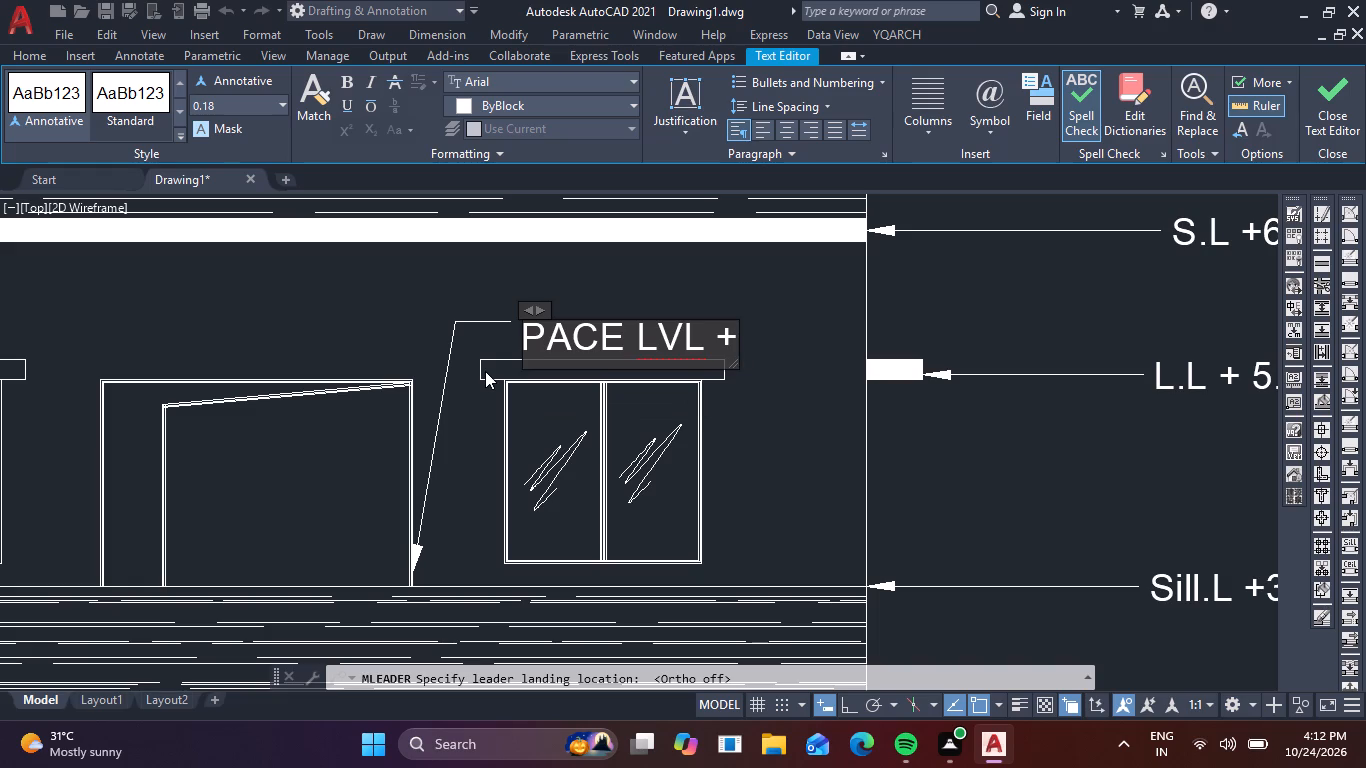
key(1)
key(m)
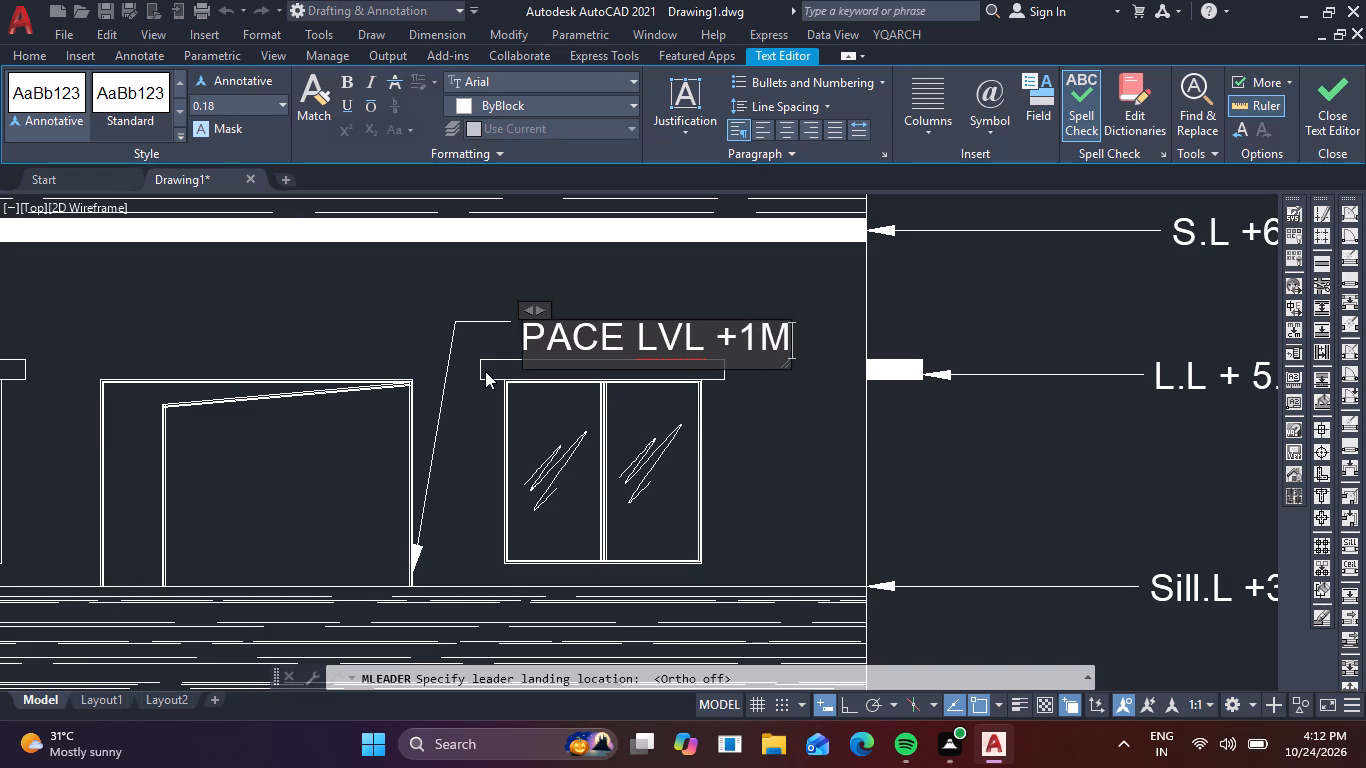
click(428, 293)
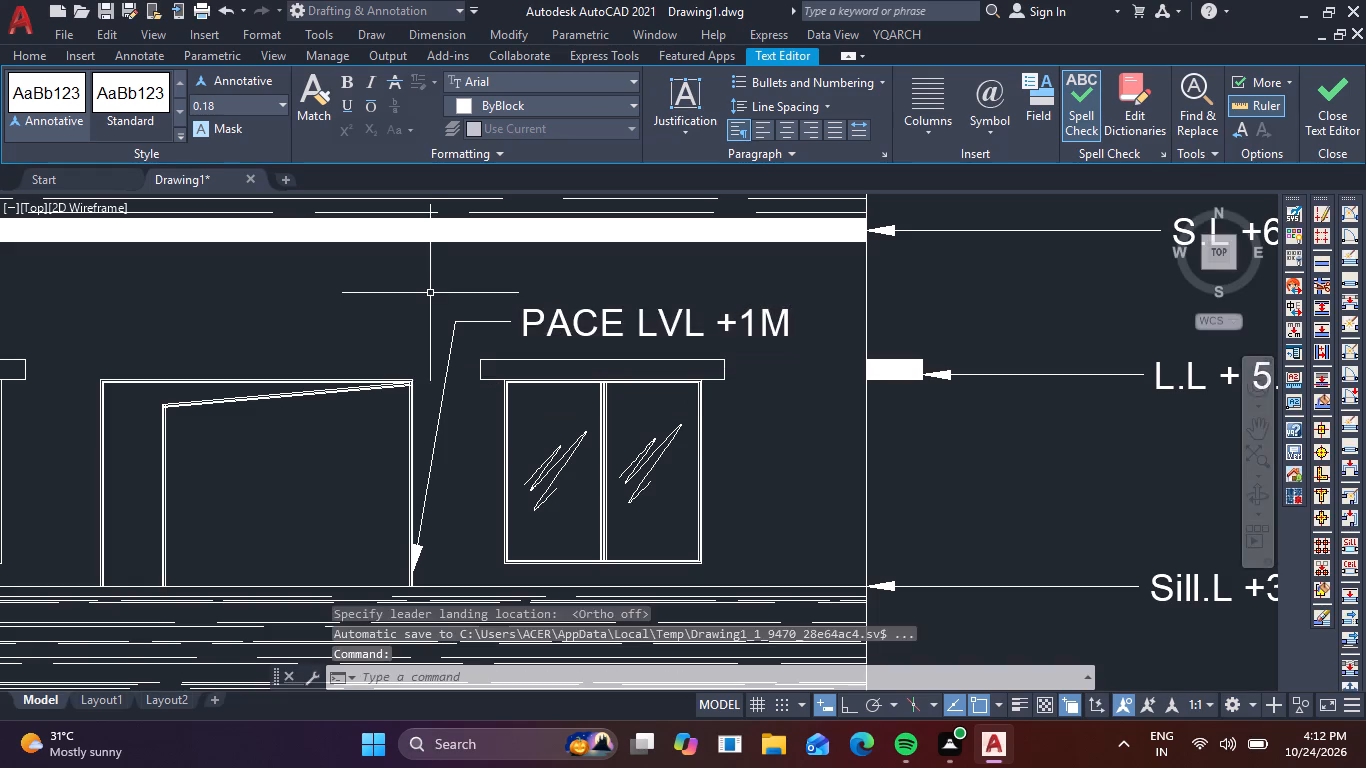
Measure the elevation's plinth strip between the floor line and the ground line.
scroll(430, 293, down, 2)
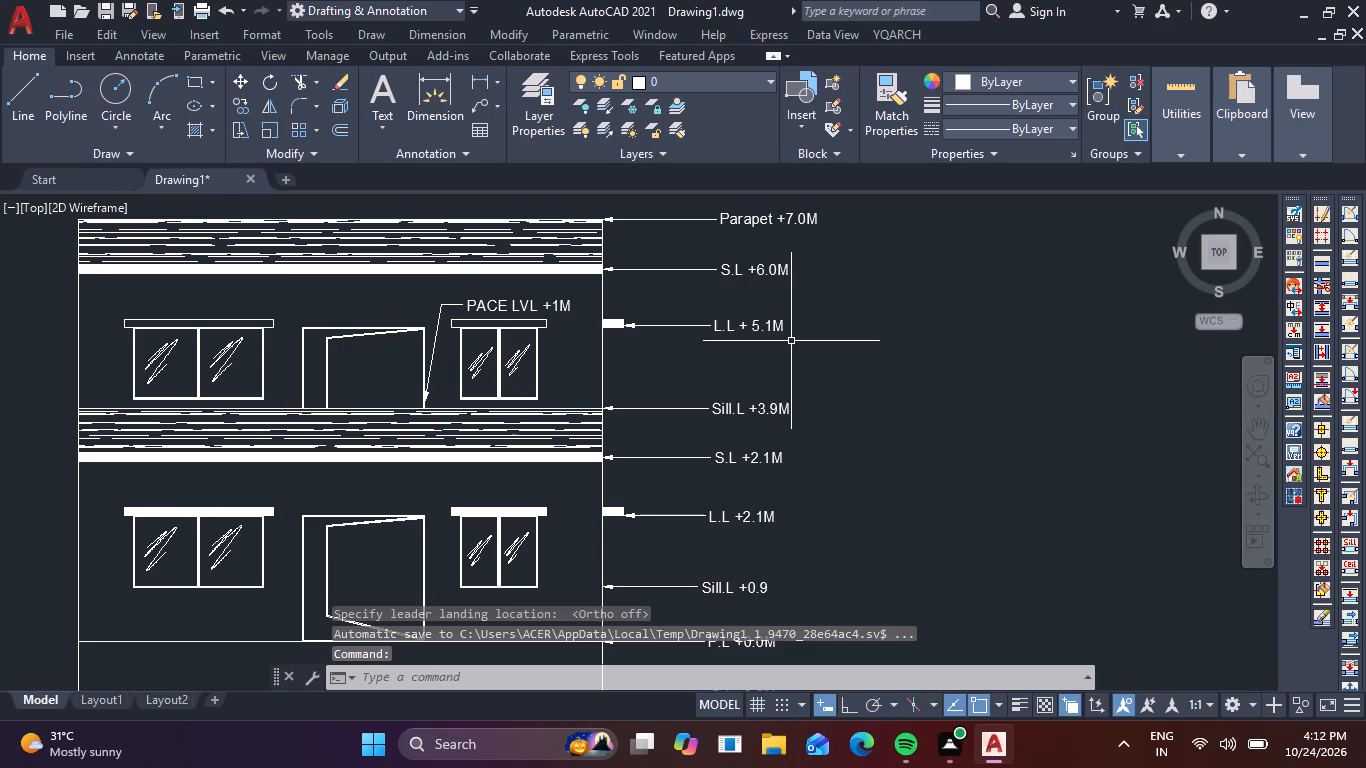
scroll(684, 318, down, 2)
middle_drag(859, 357, 644, 360)
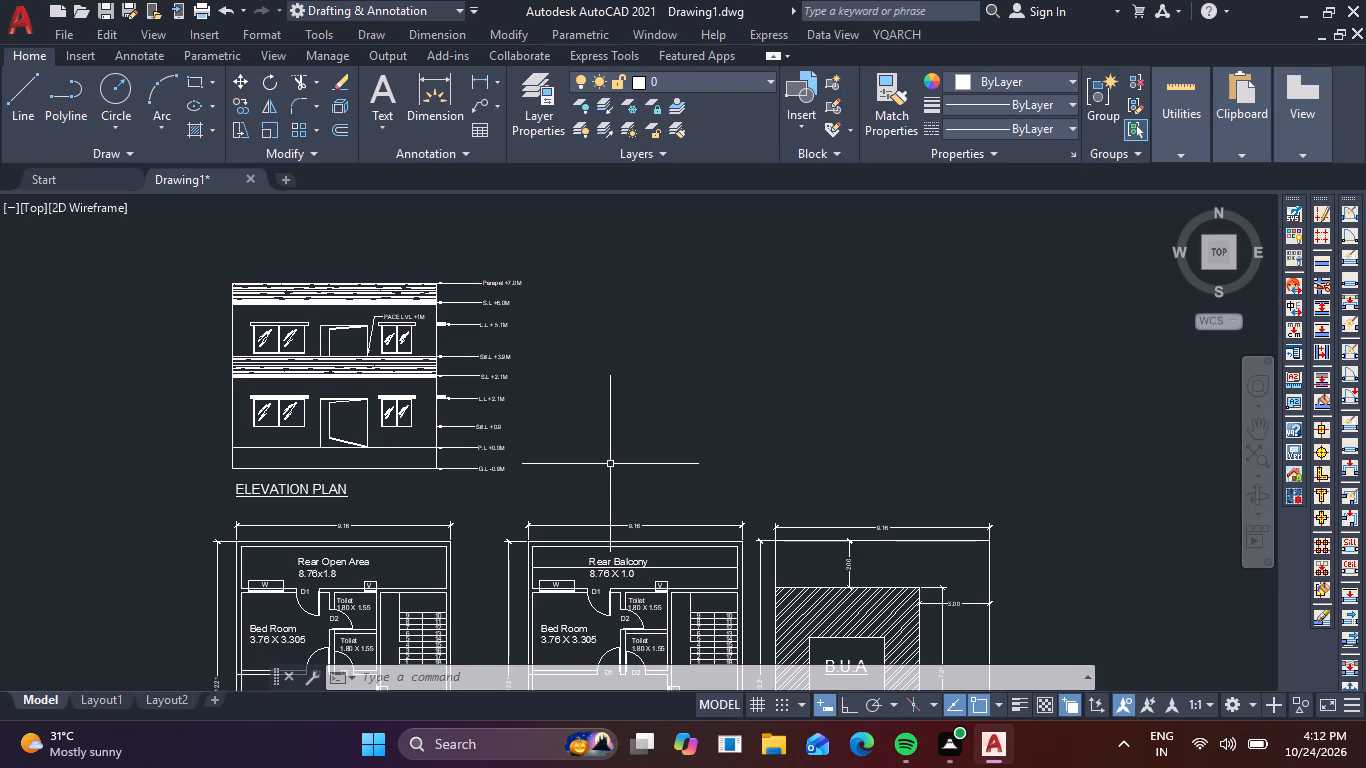
key(Escape)
click(1183, 141)
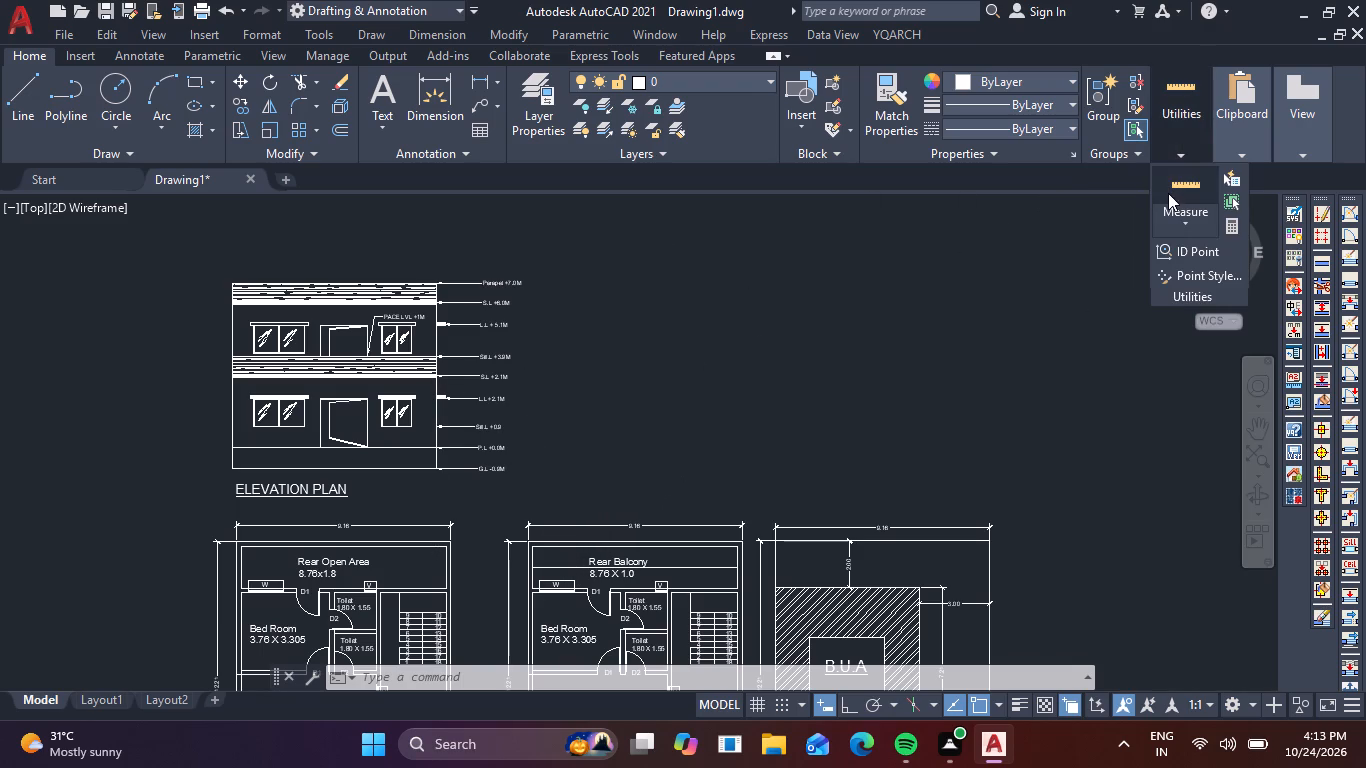
click(1168, 193)
scroll(275, 458, up, 2)
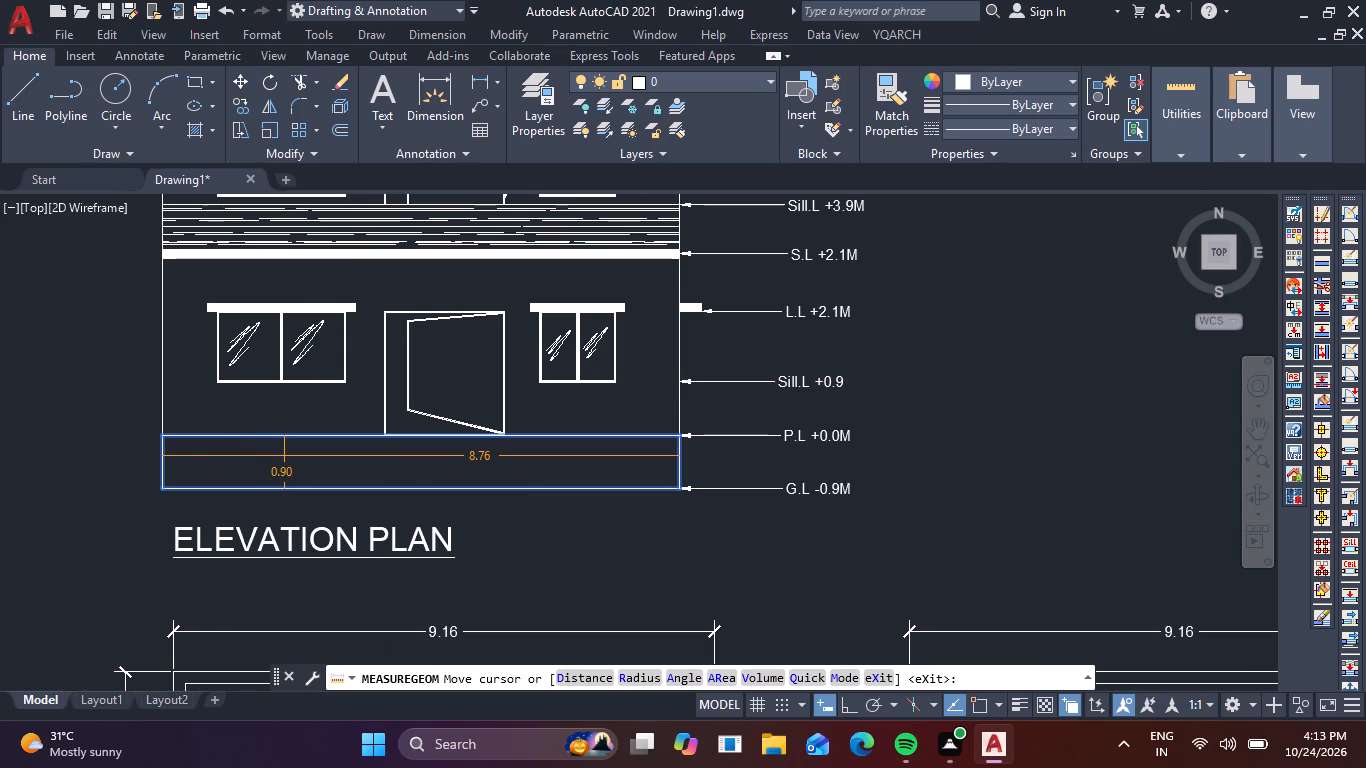
key(Escape)
key(Escape)
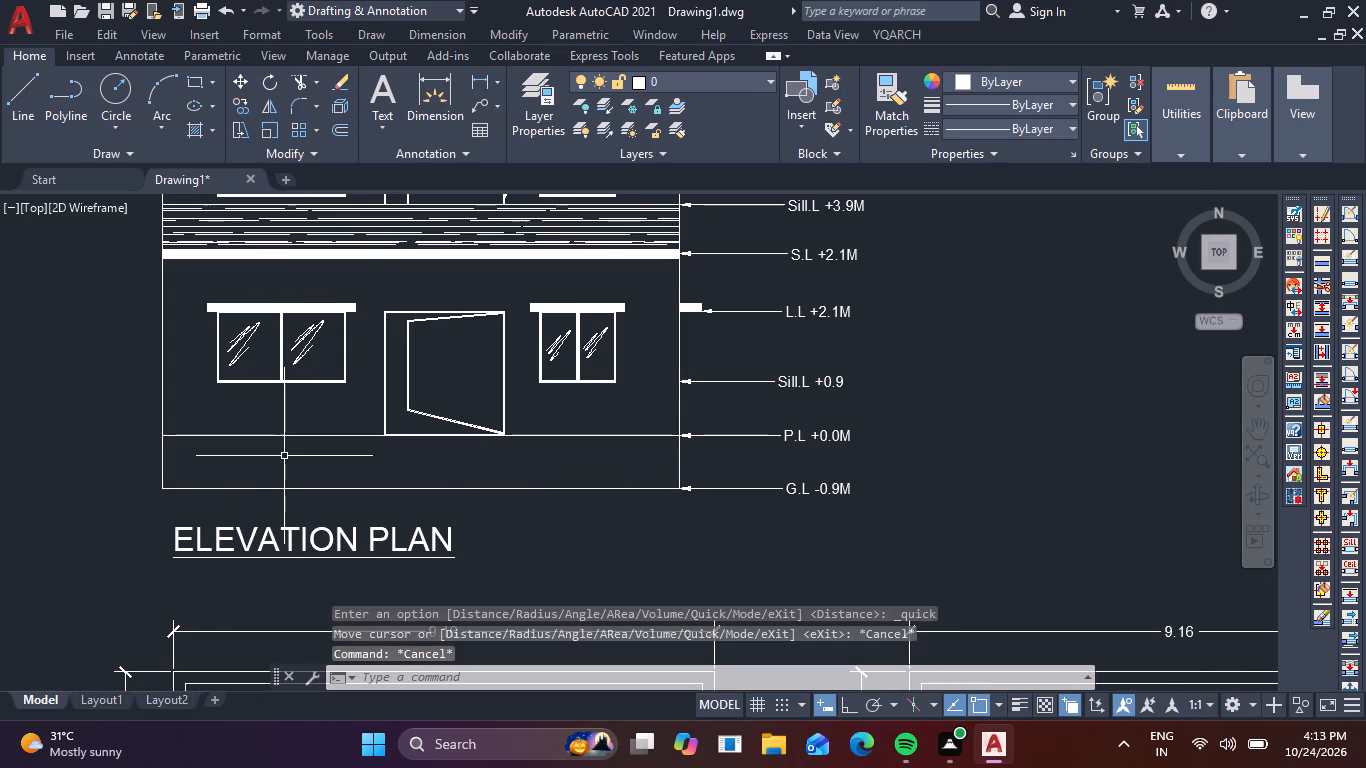
key(Escape)
key(Escape)
key(Escape)
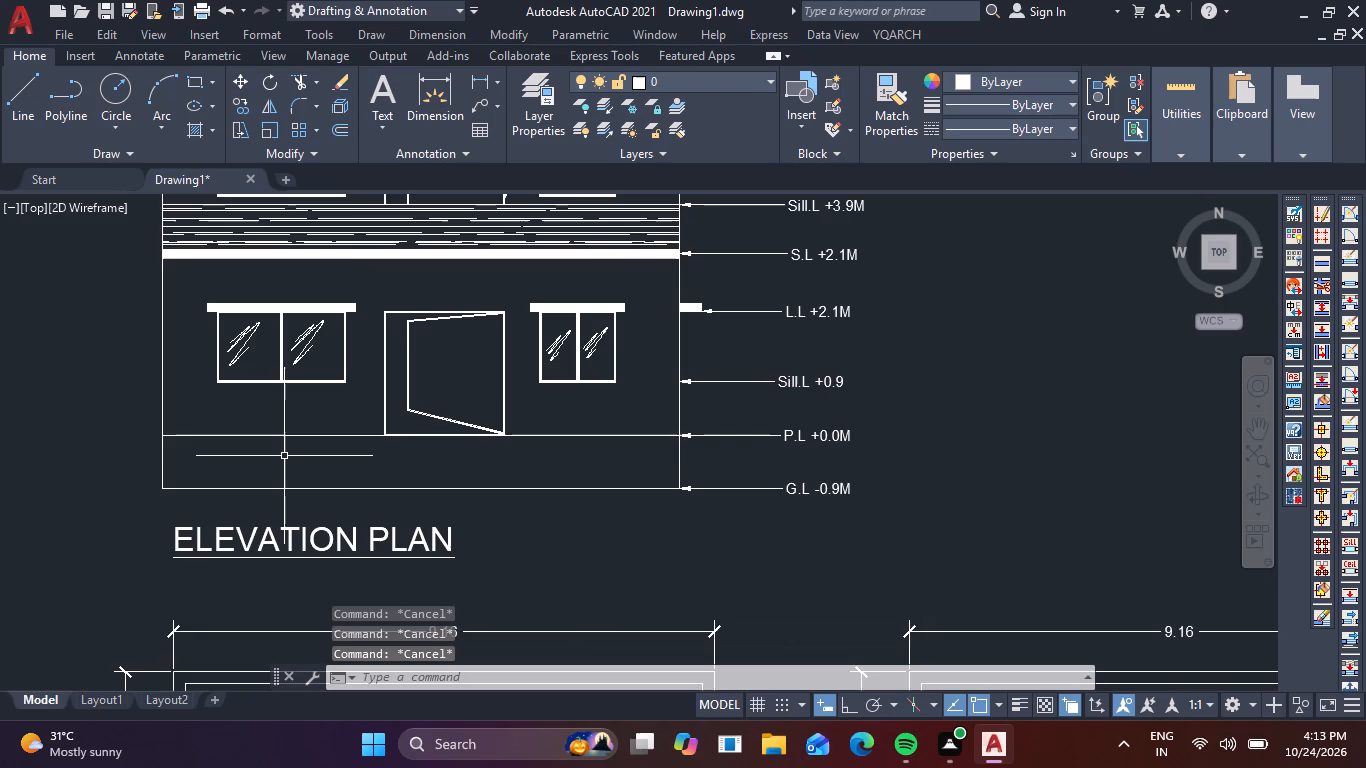
key(Escape)
key(Escape)
key(Escape)
key(Escape)
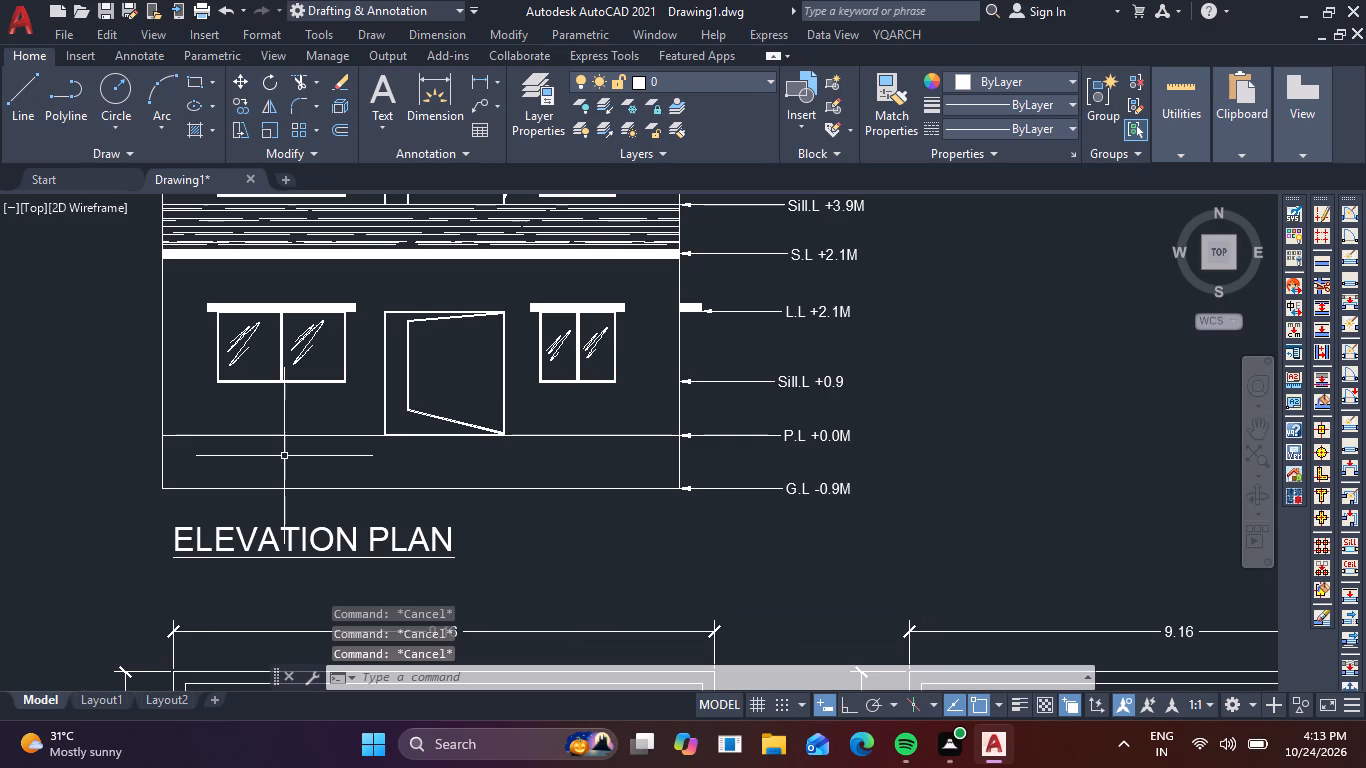
key(Escape)
key(Escape)
key(Escape)
key(Escape)
key(Escape)
key(Escape)
key(Escape)
Draw a horizontal line 8.78 long in the empty area to the right of the elevation, near its ground-line level.
scroll(513, 436, down, 1)
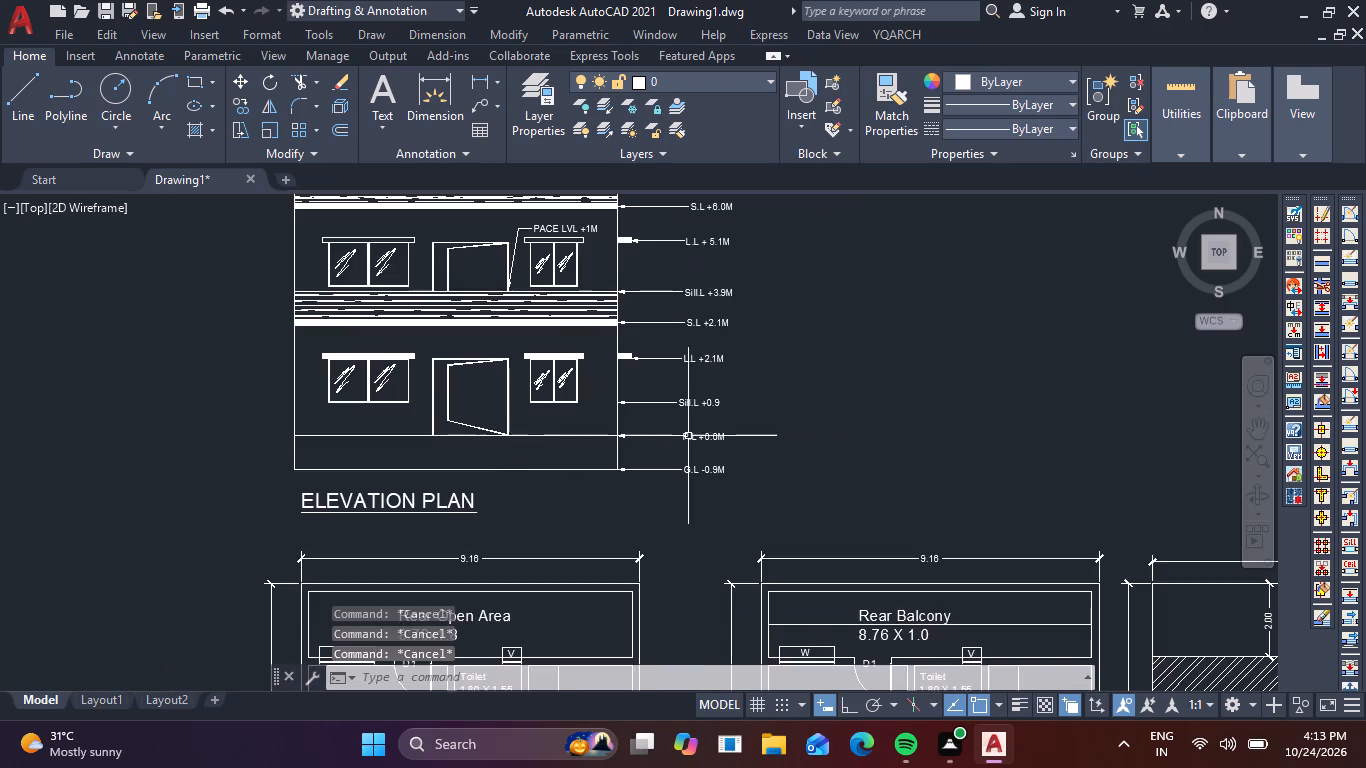
middle_drag(690, 439, 469, 435)
scroll(683, 436, down, 1)
key(l)
key(space)
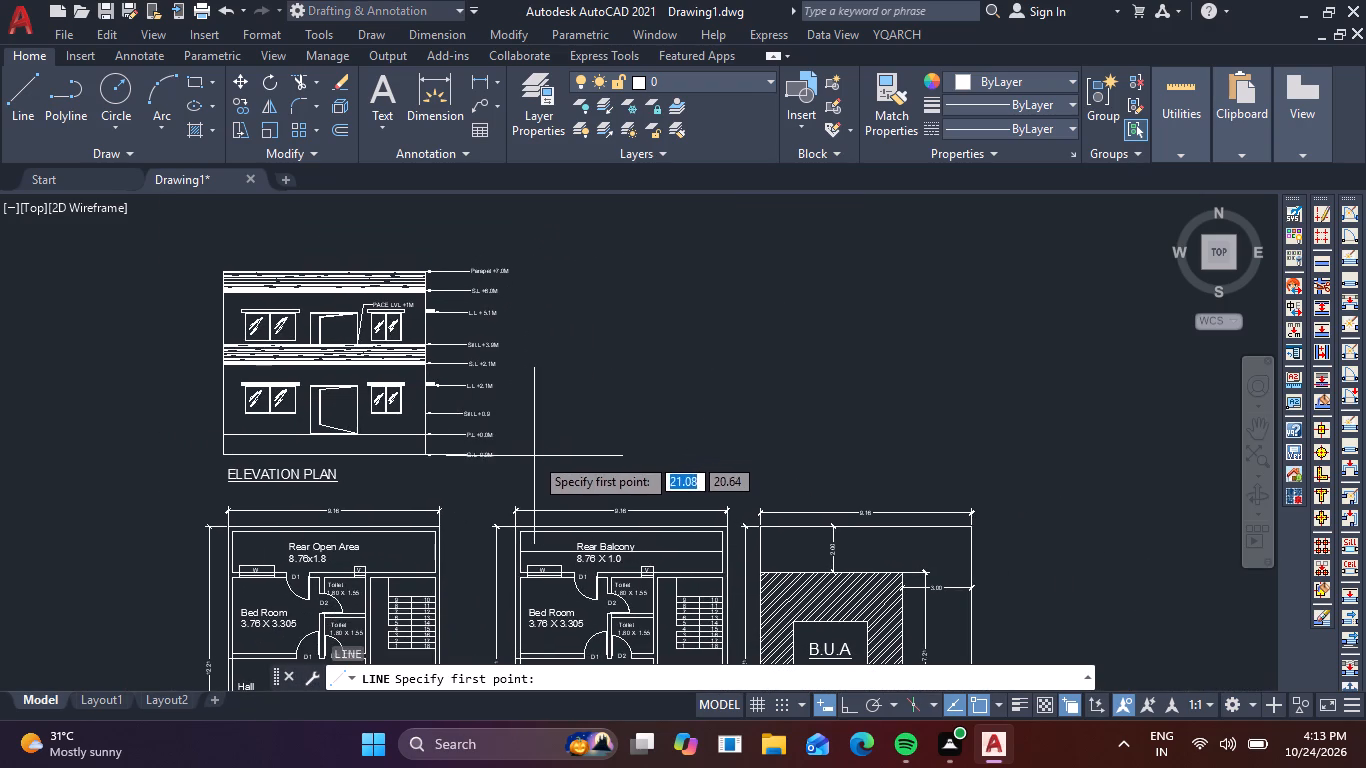
click(544, 461)
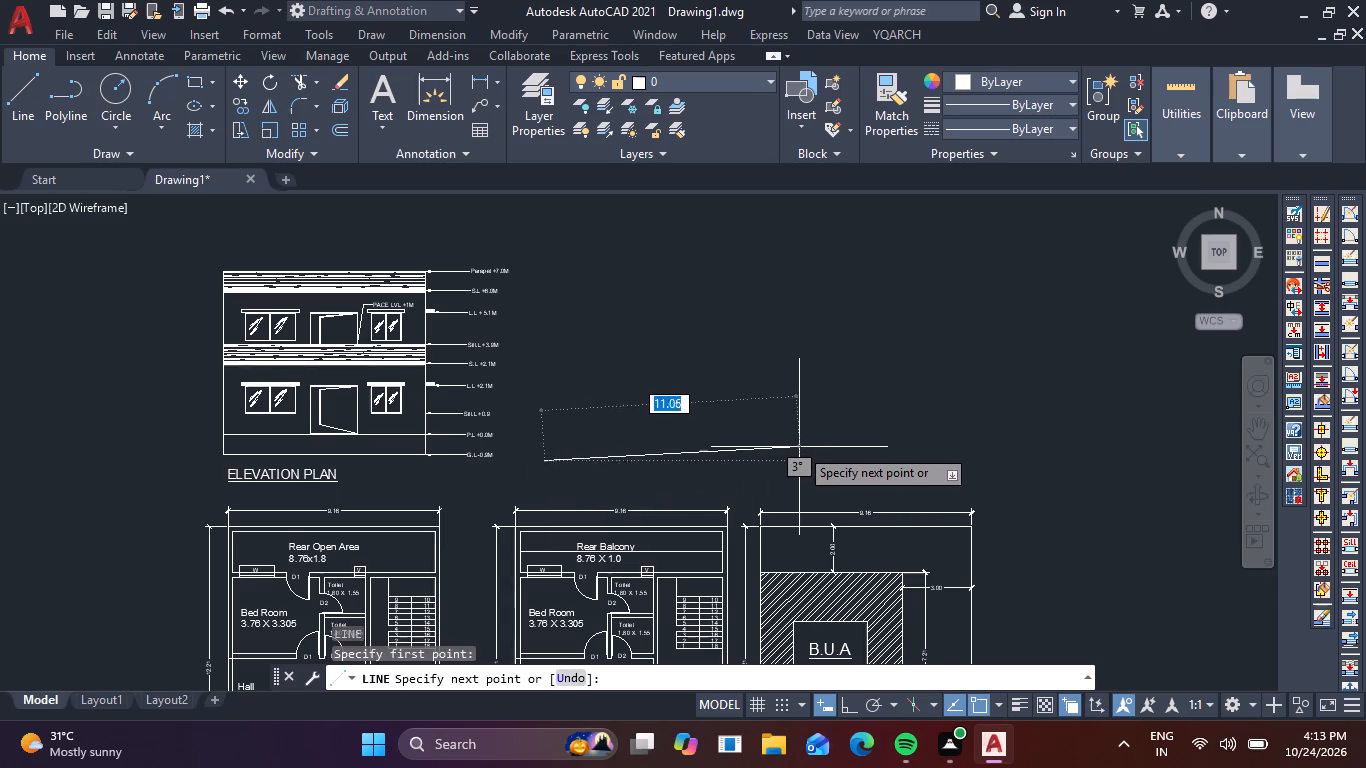
key(F8)
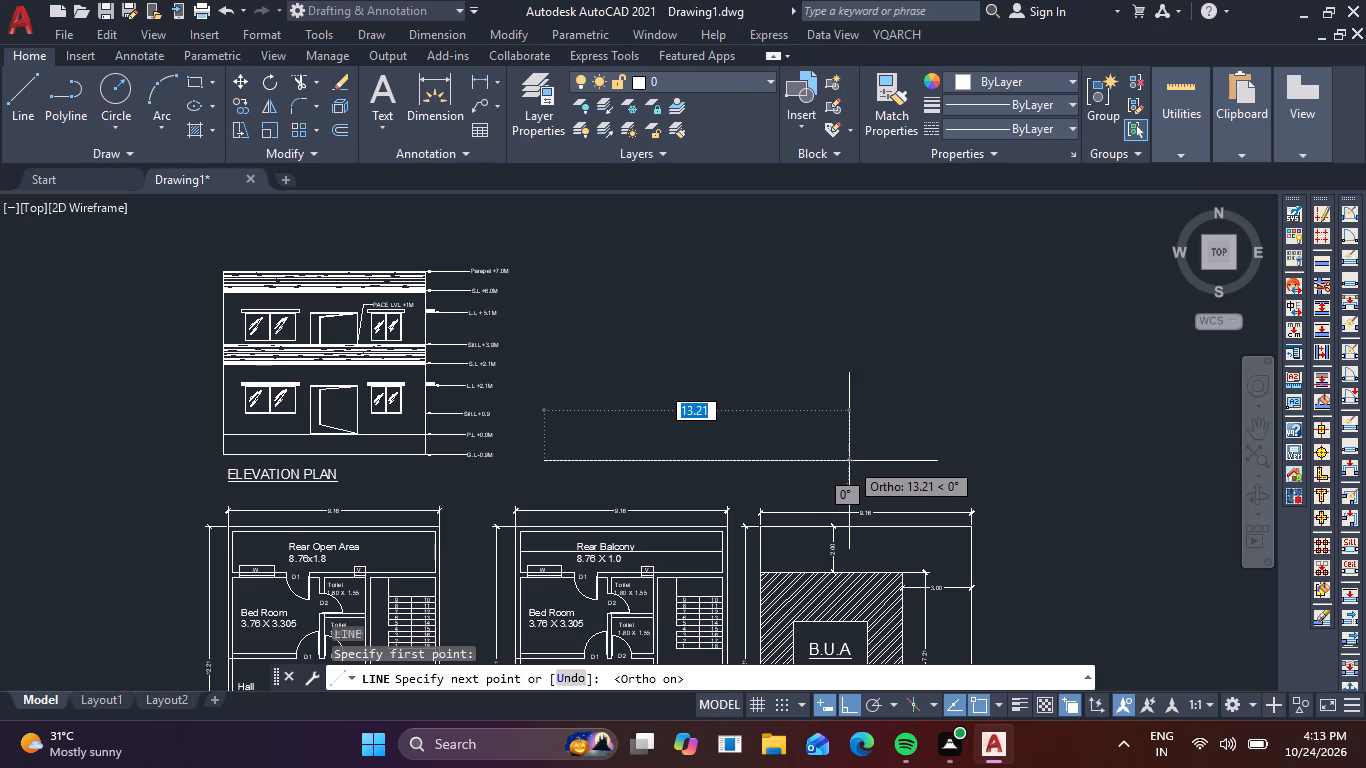
key(8)
key(period)
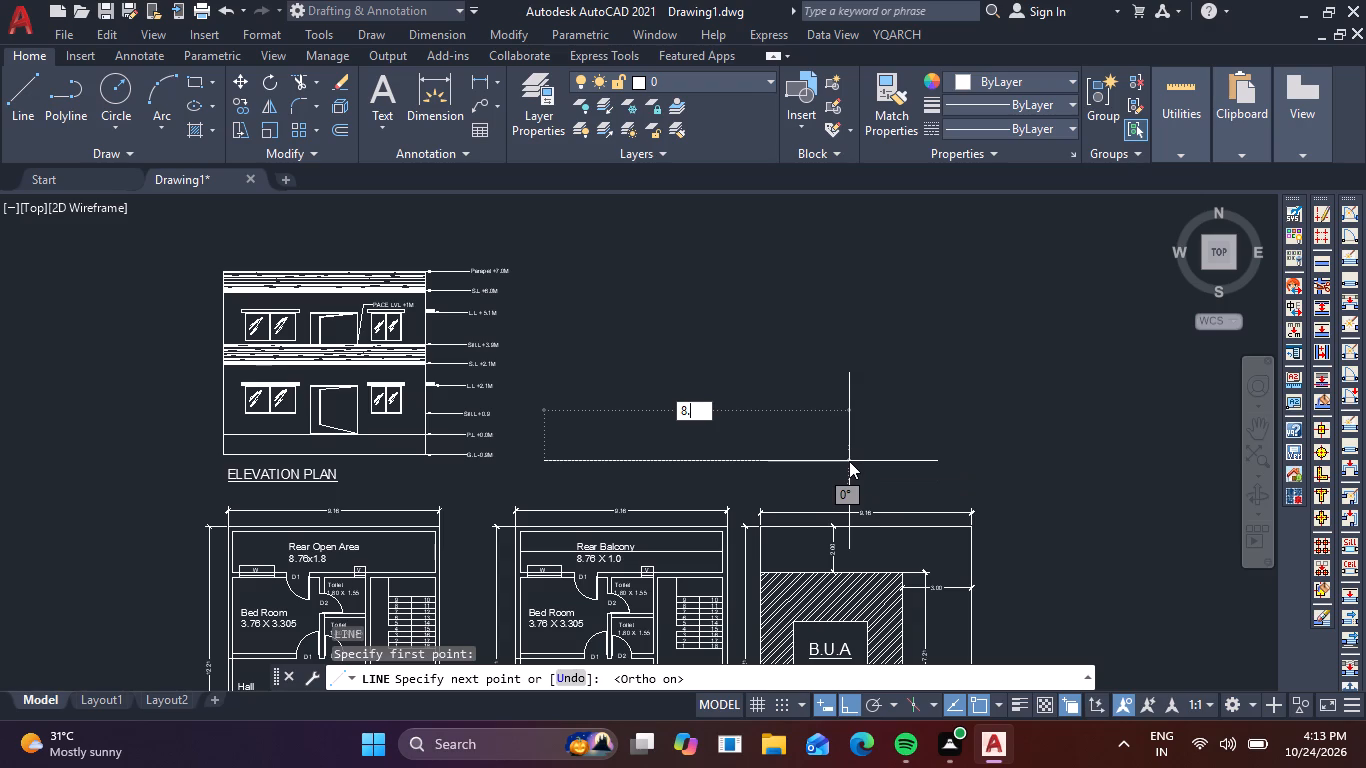
text(78)
key(Return)
key(Escape)
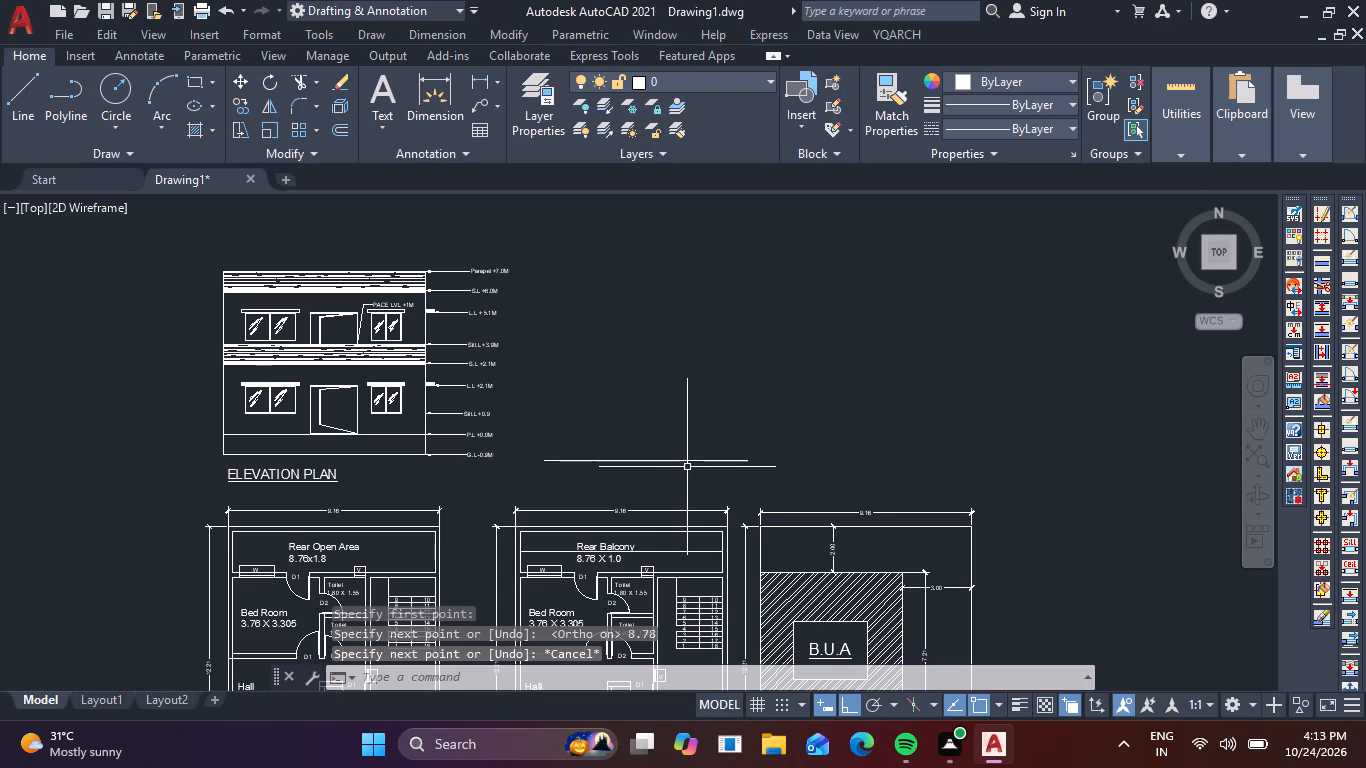
Offset the new 8.78 line upward by 0.9, and offset the resulting line a further 3 upward.
key(o)
key(Return)
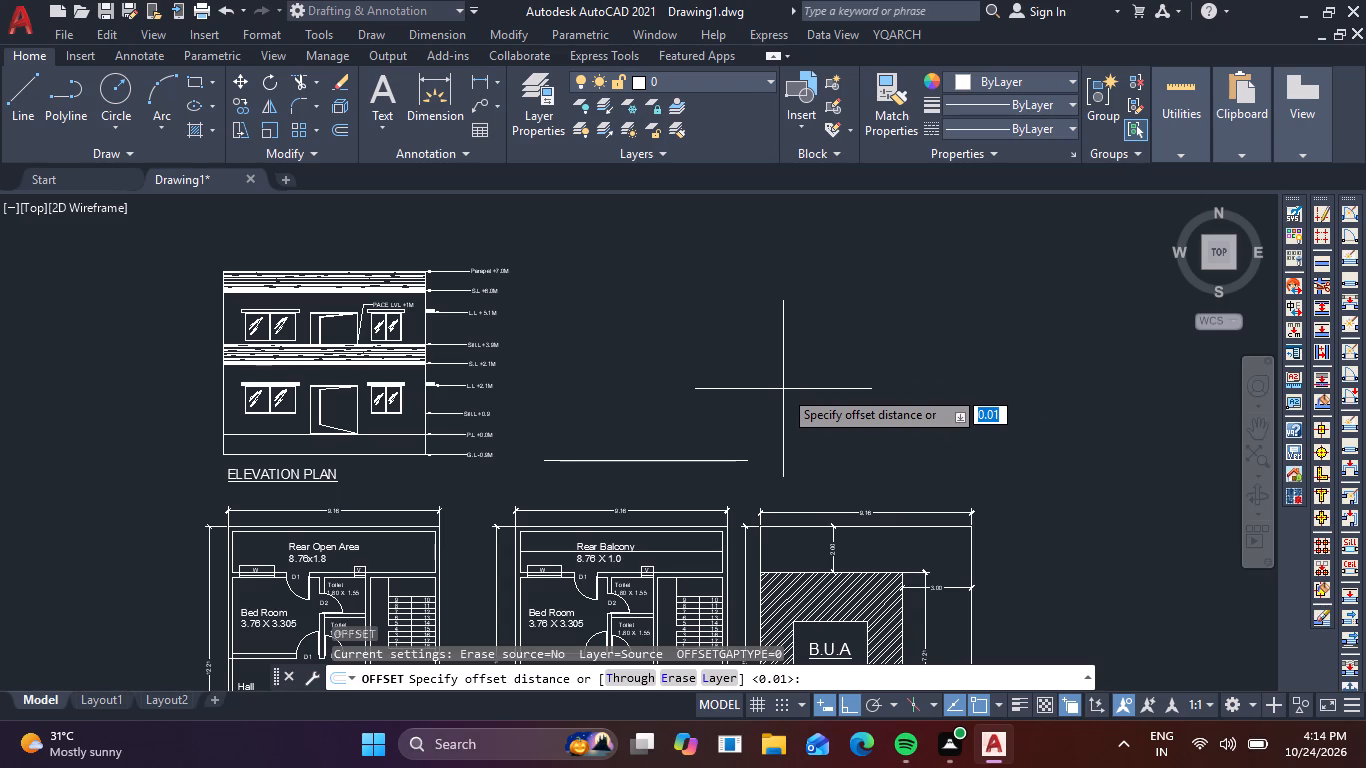
text(.9)
key(Return)
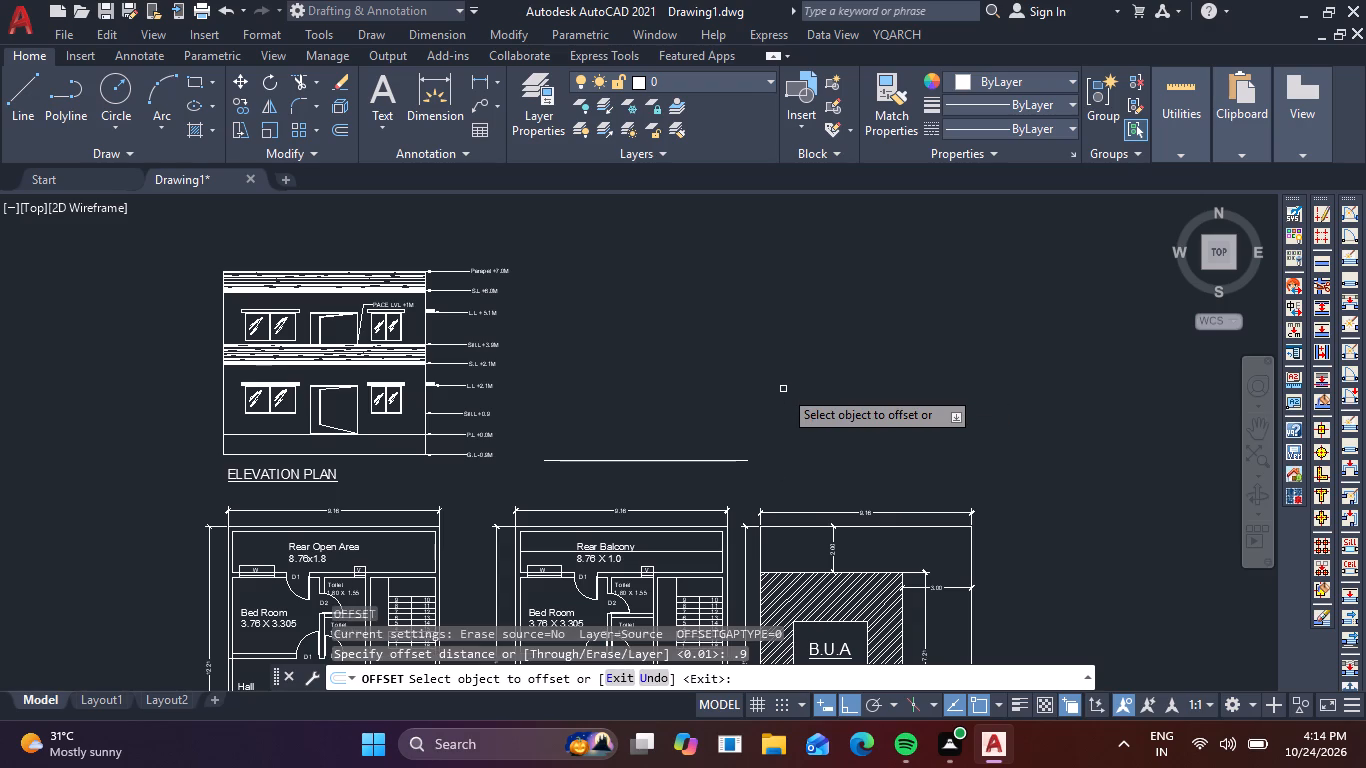
click(686, 460)
click(689, 426)
click(690, 438)
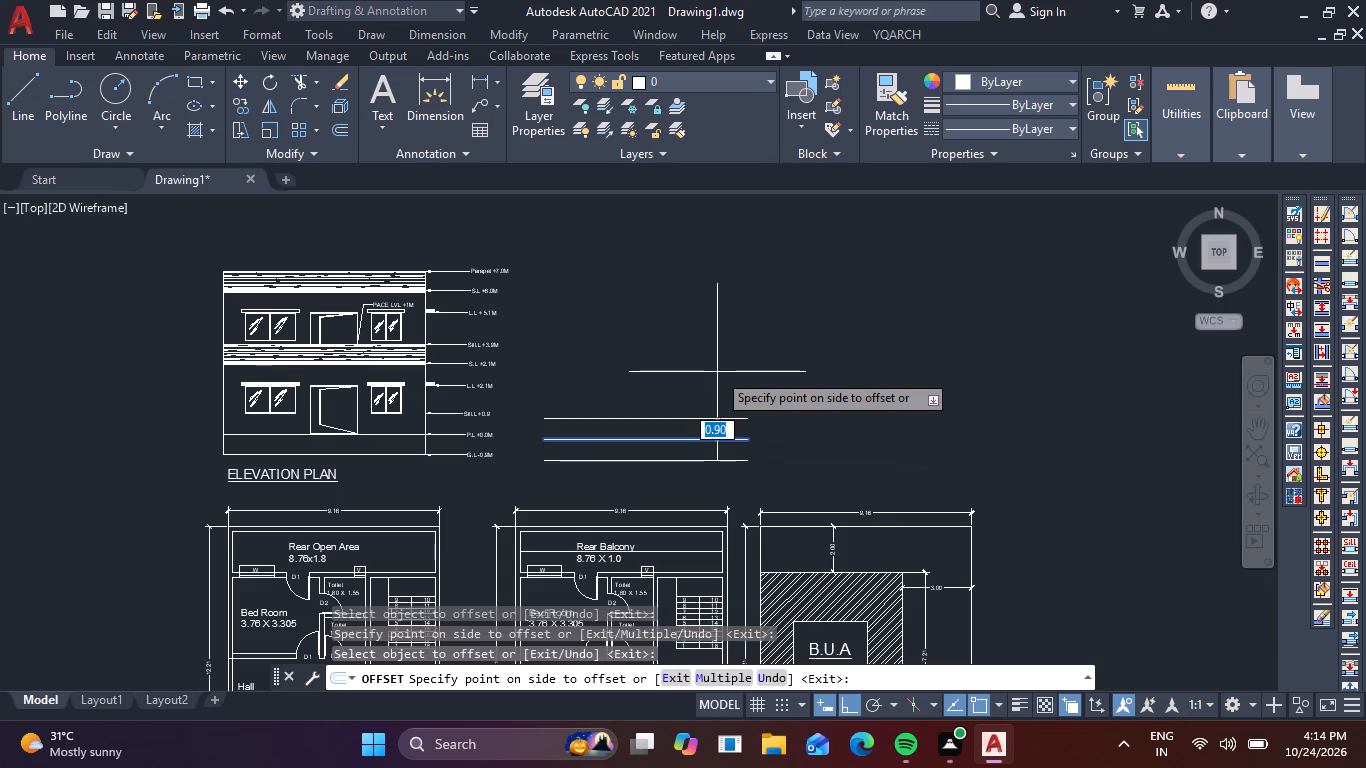
key(3)
key(Return)
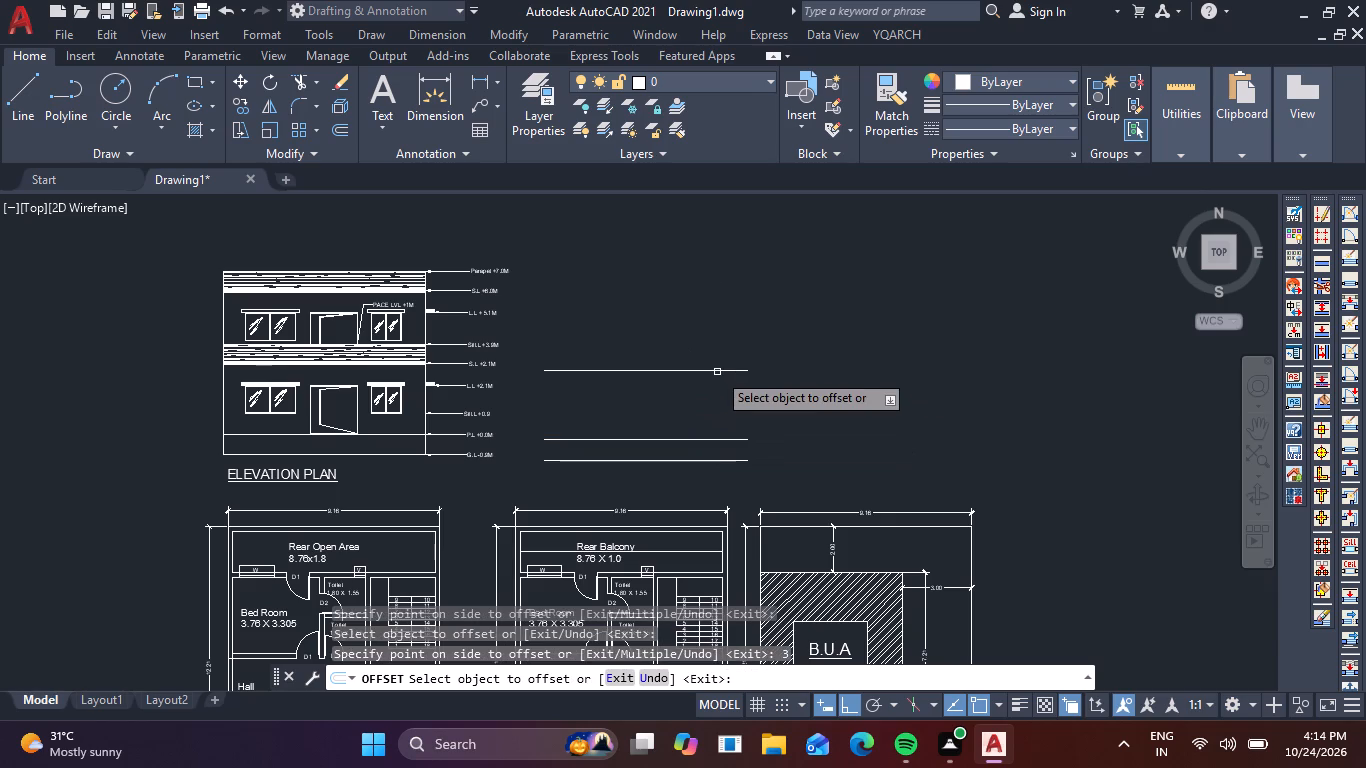
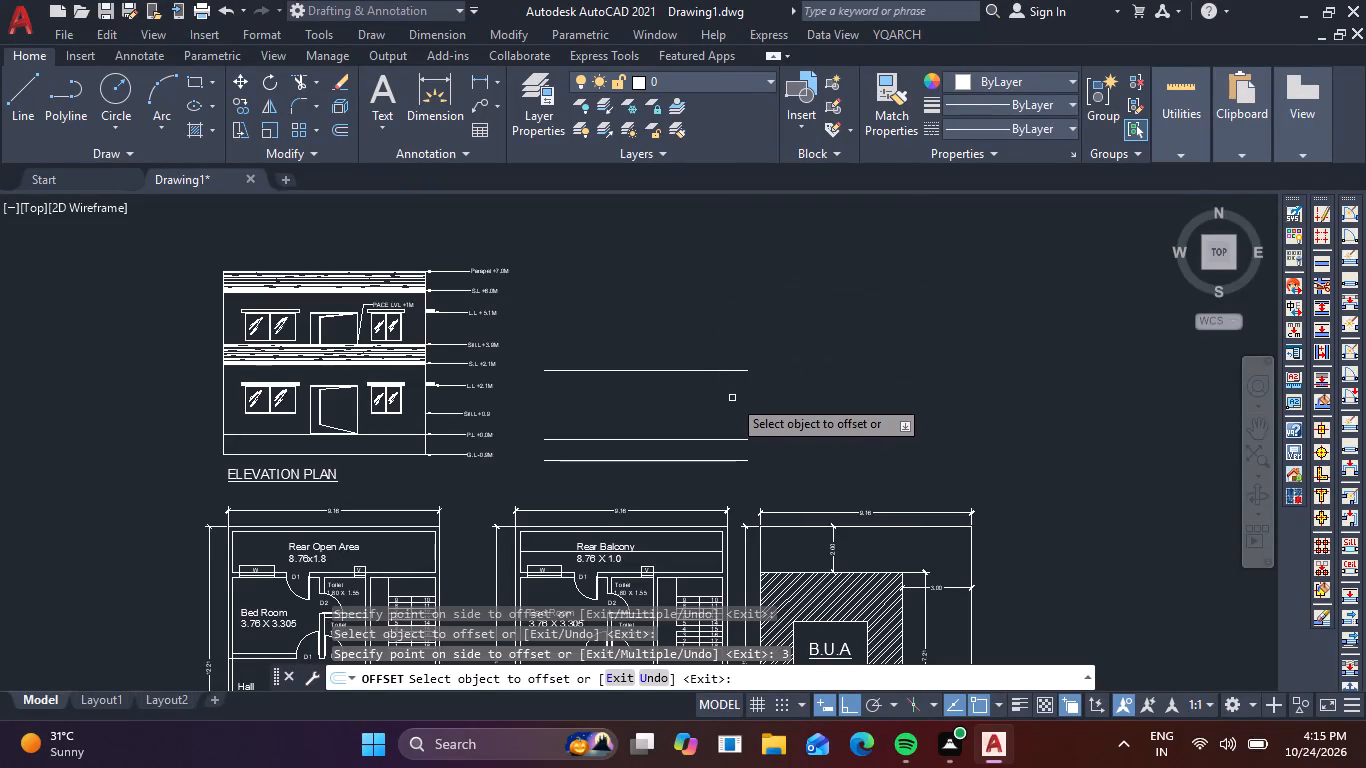
Move the three new level lines so the lowest aligns with the elevation's ground line, starting 5.17 from the elevation's lower-right corner.
key(Escape)
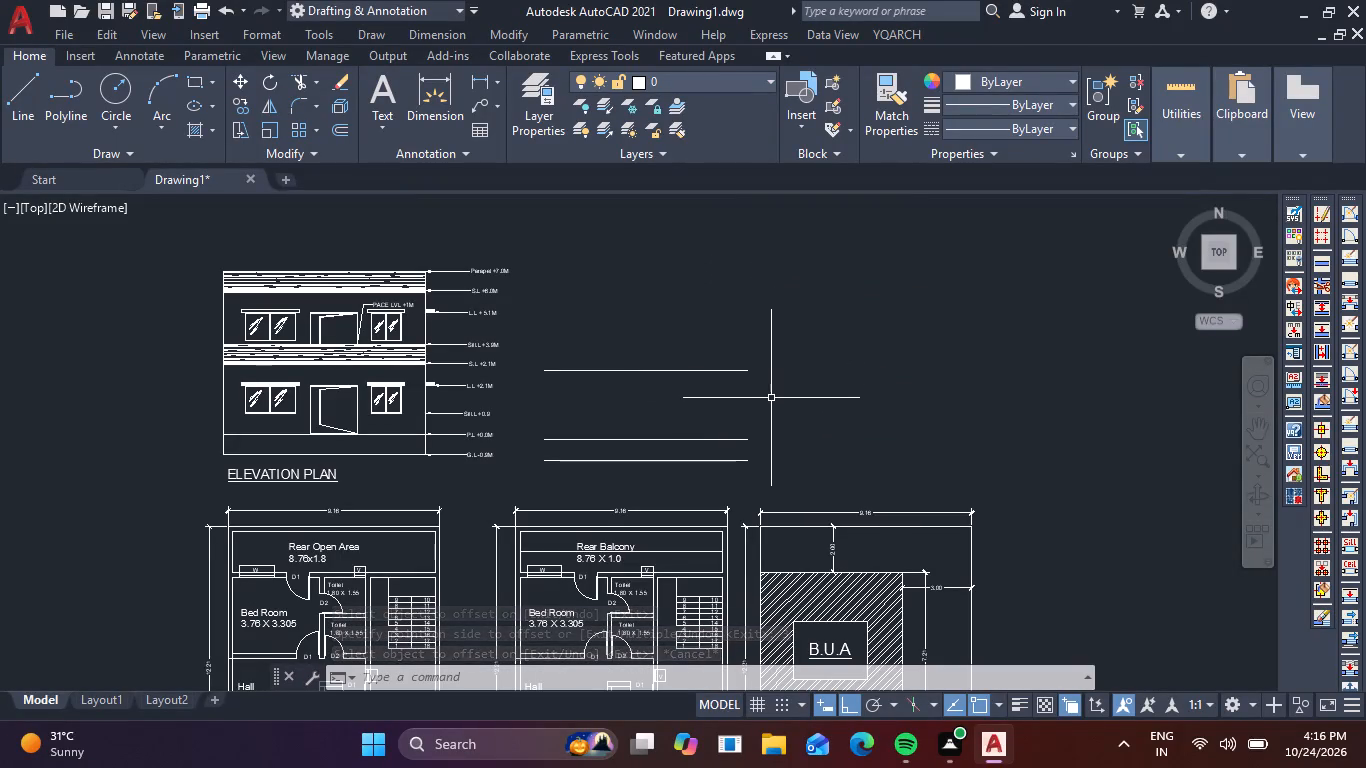
scroll(505, 445, up, 2)
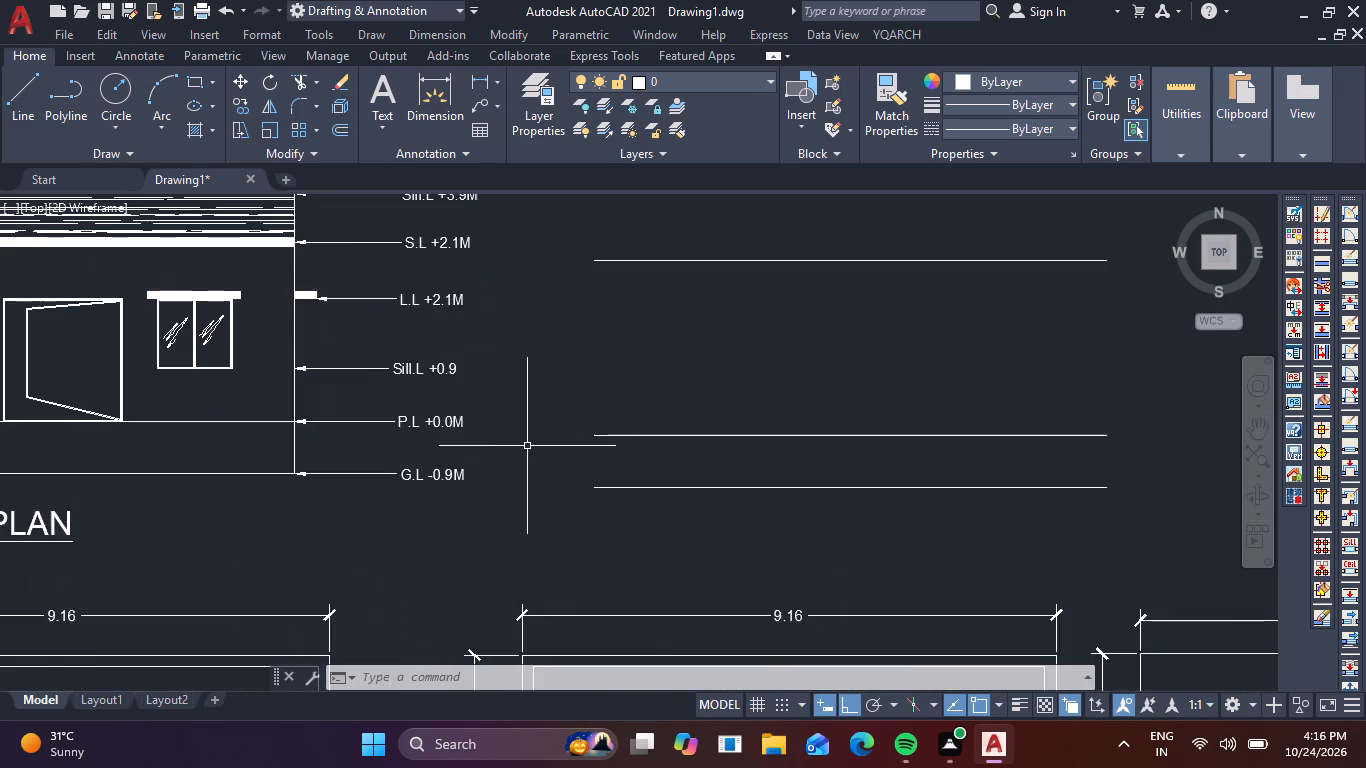
scroll(591, 443, down, 1)
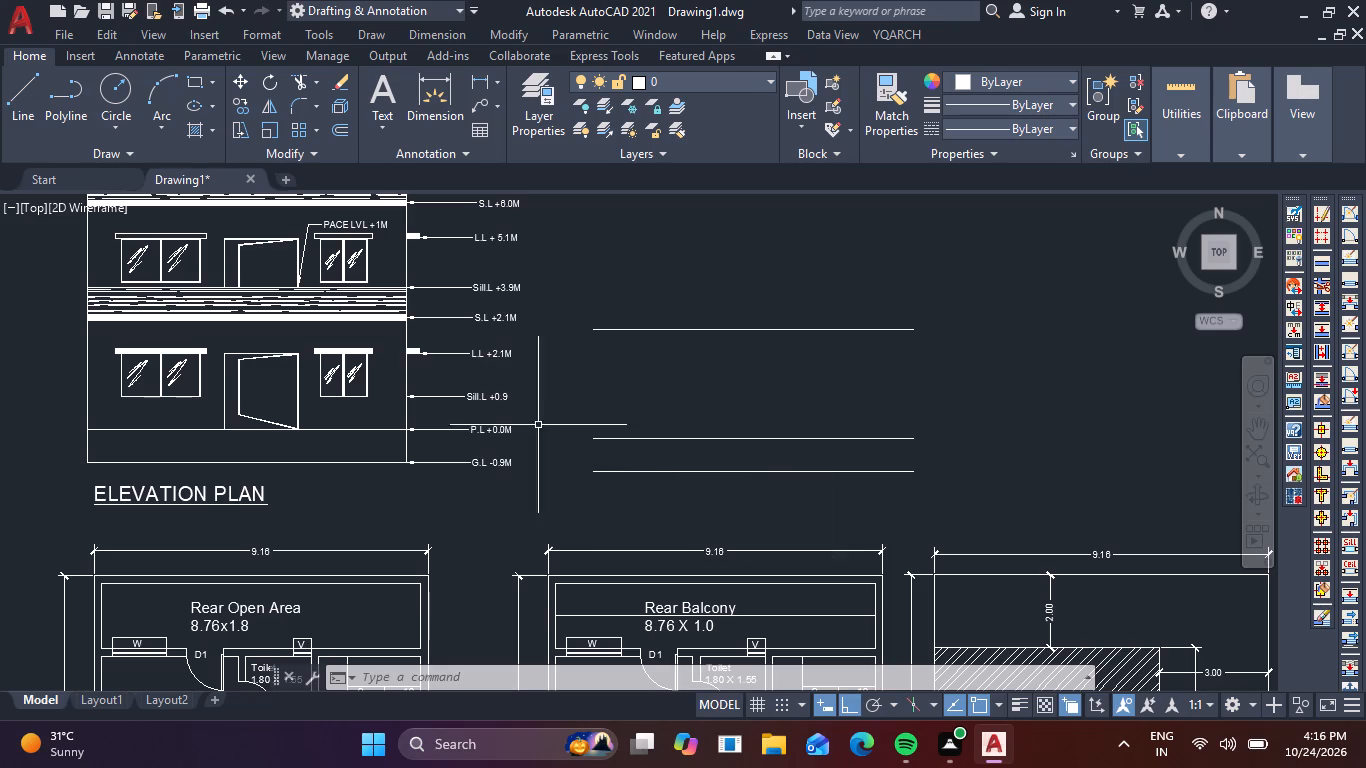
drag(664, 490, 648, 441)
click(598, 233)
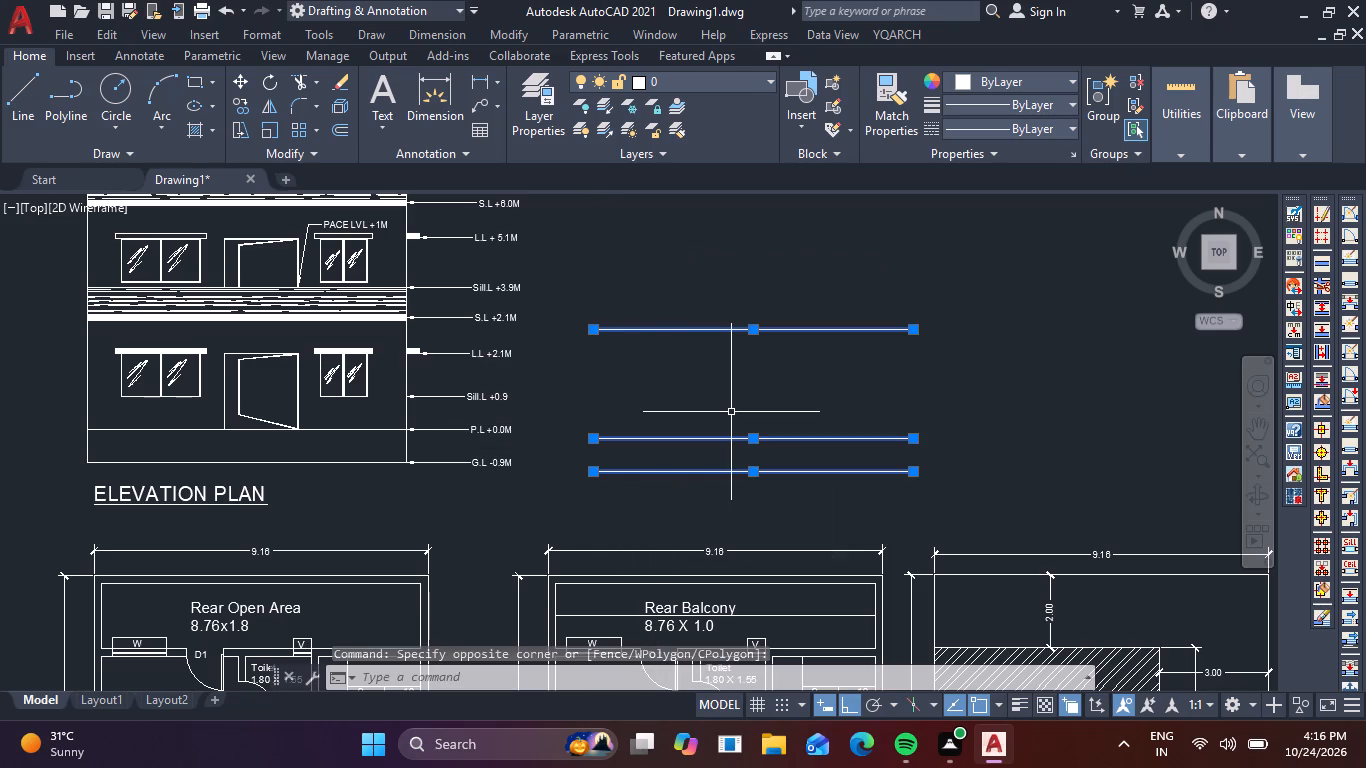
key(m)
key(space)
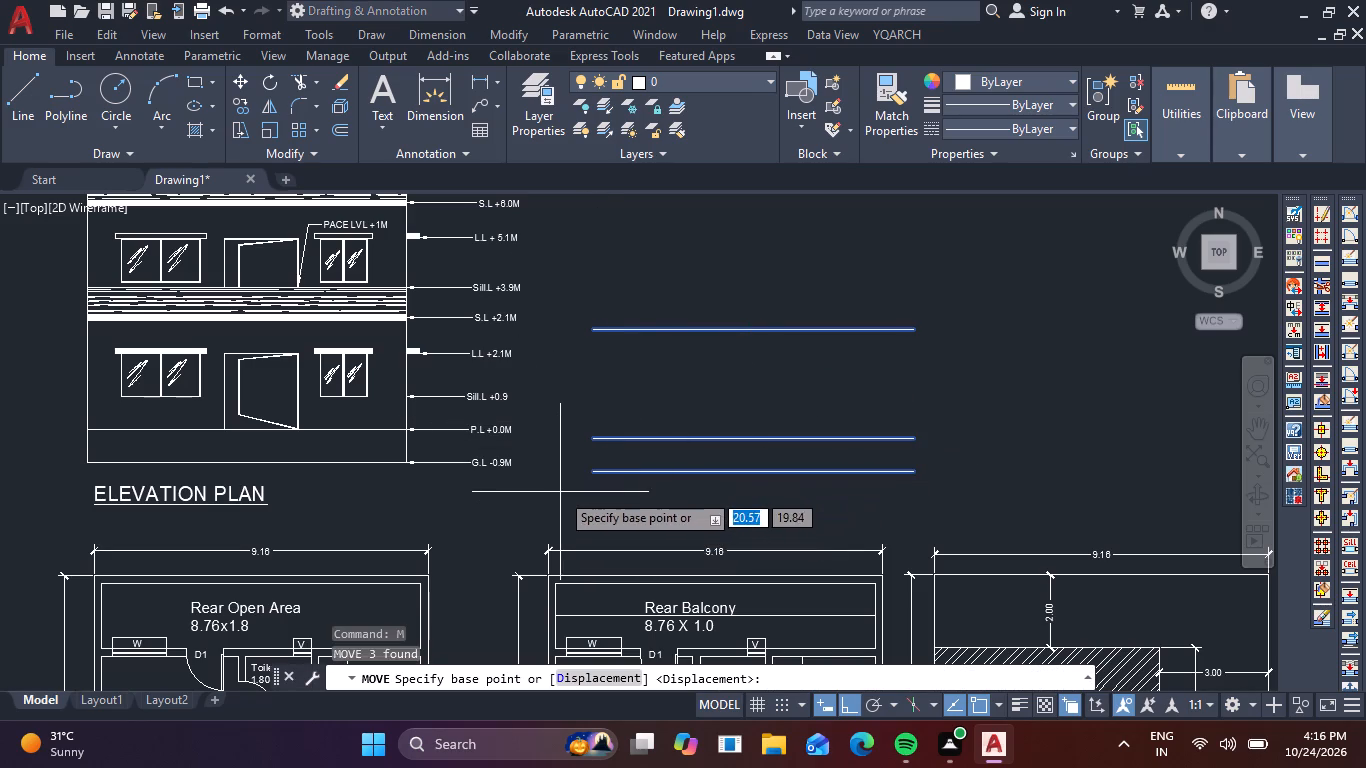
click(596, 471)
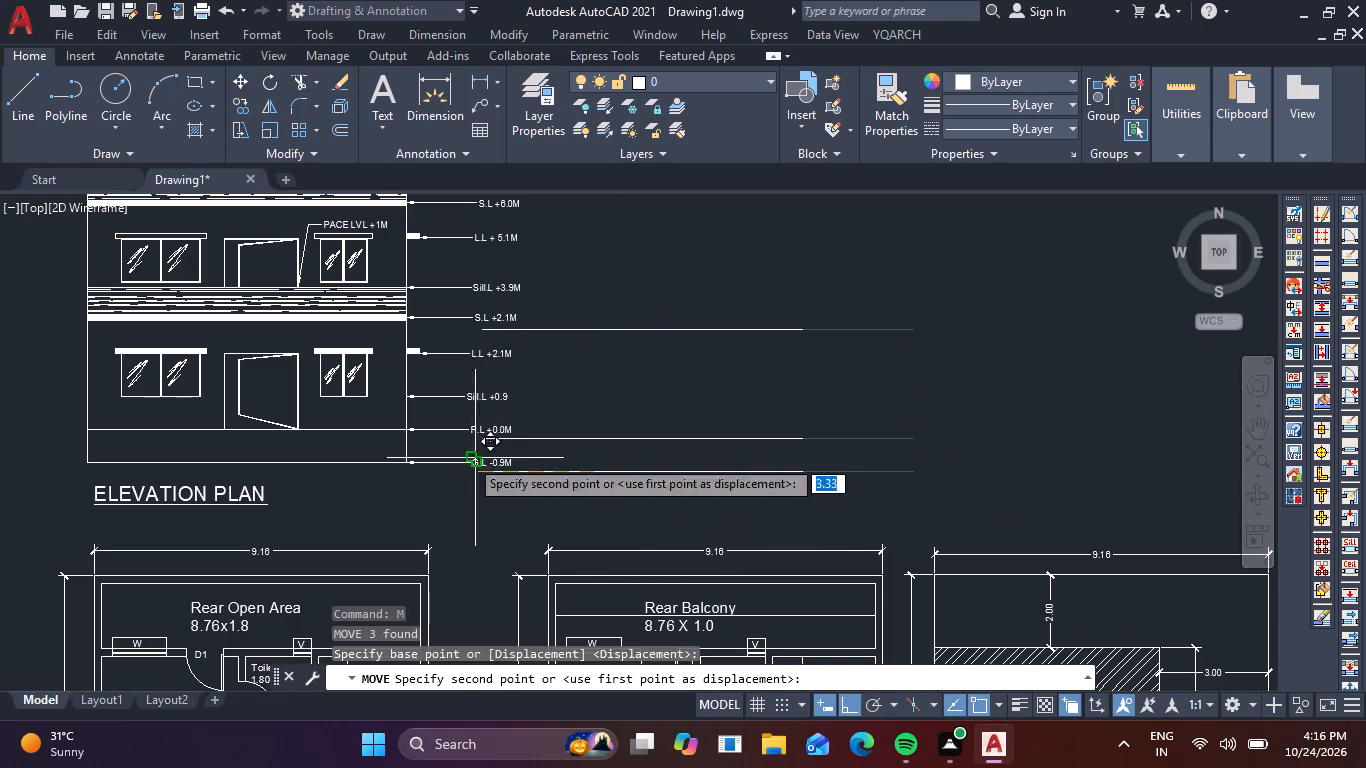
scroll(408, 479, up, 2)
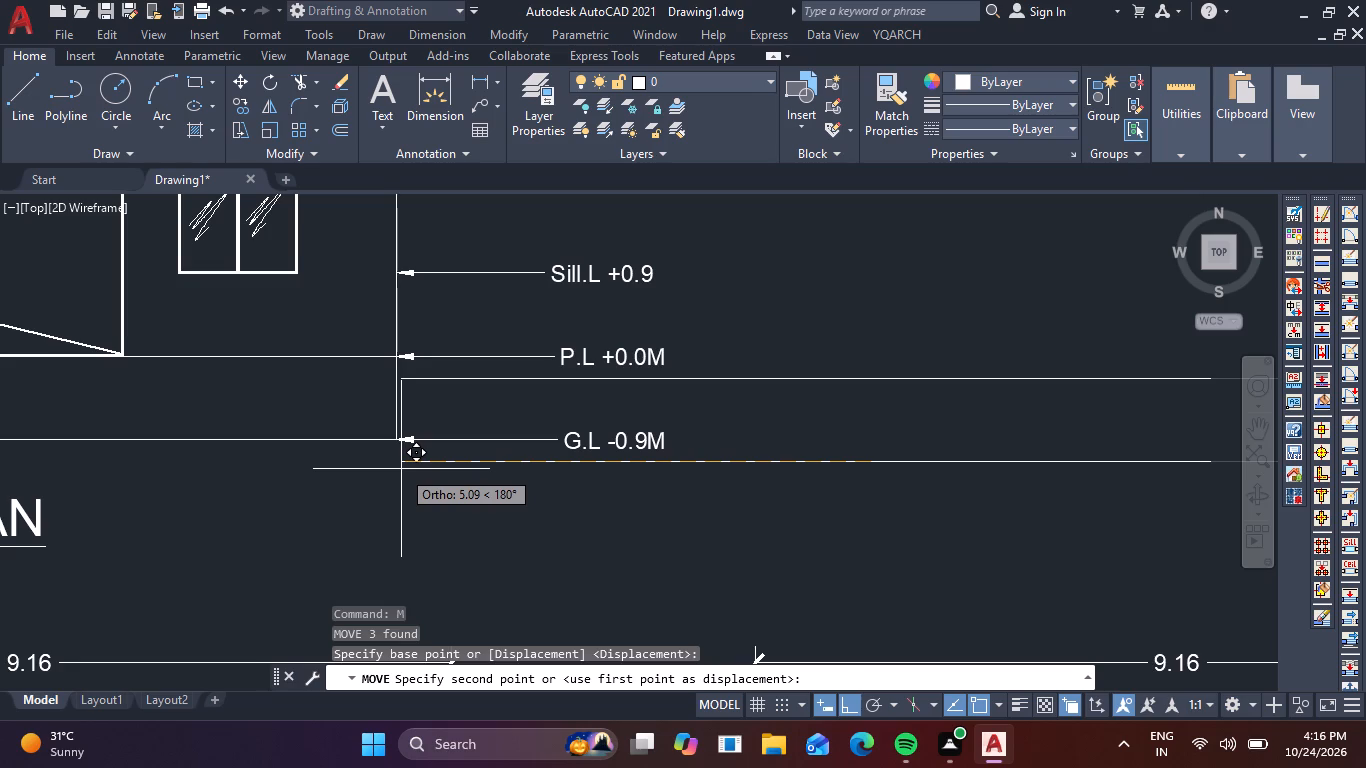
key(F8)
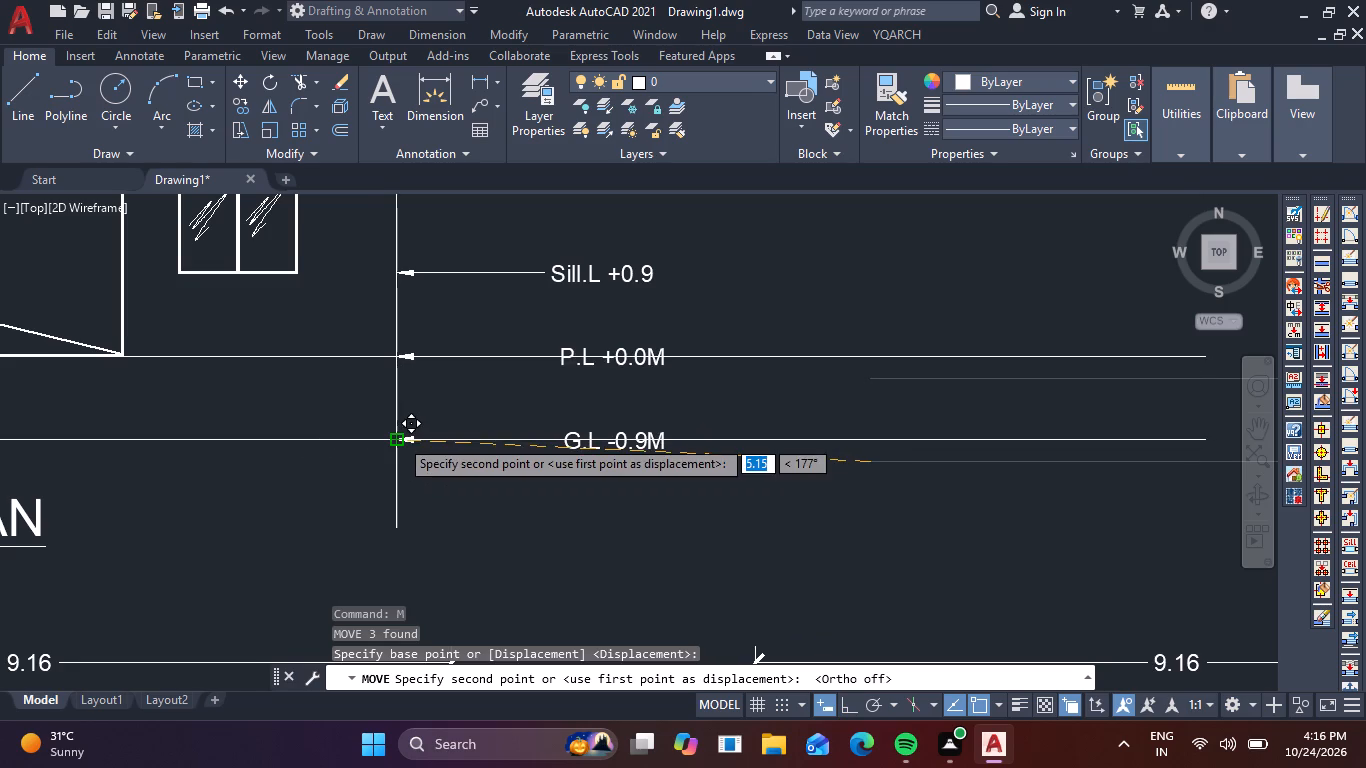
middle_drag(873, 423, 667, 375)
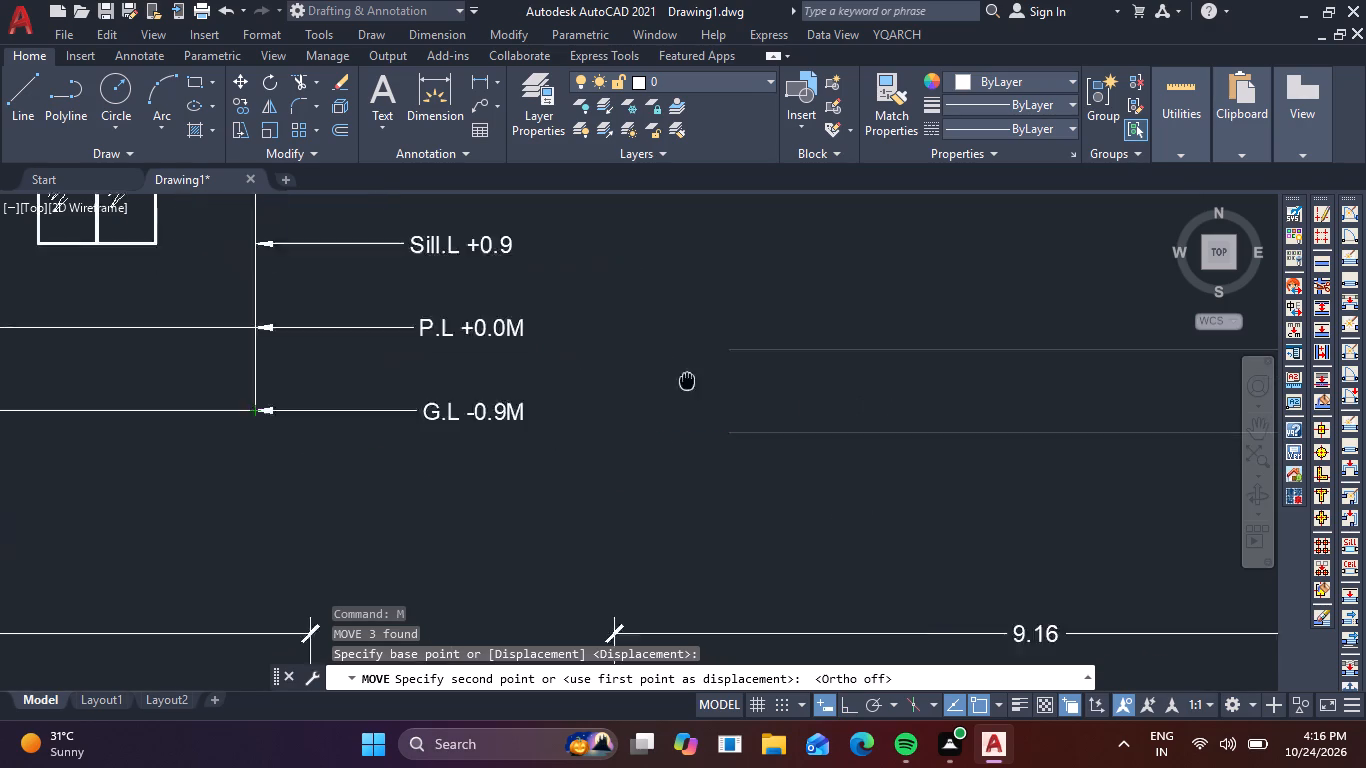
middle_drag(667, 375, 544, 346)
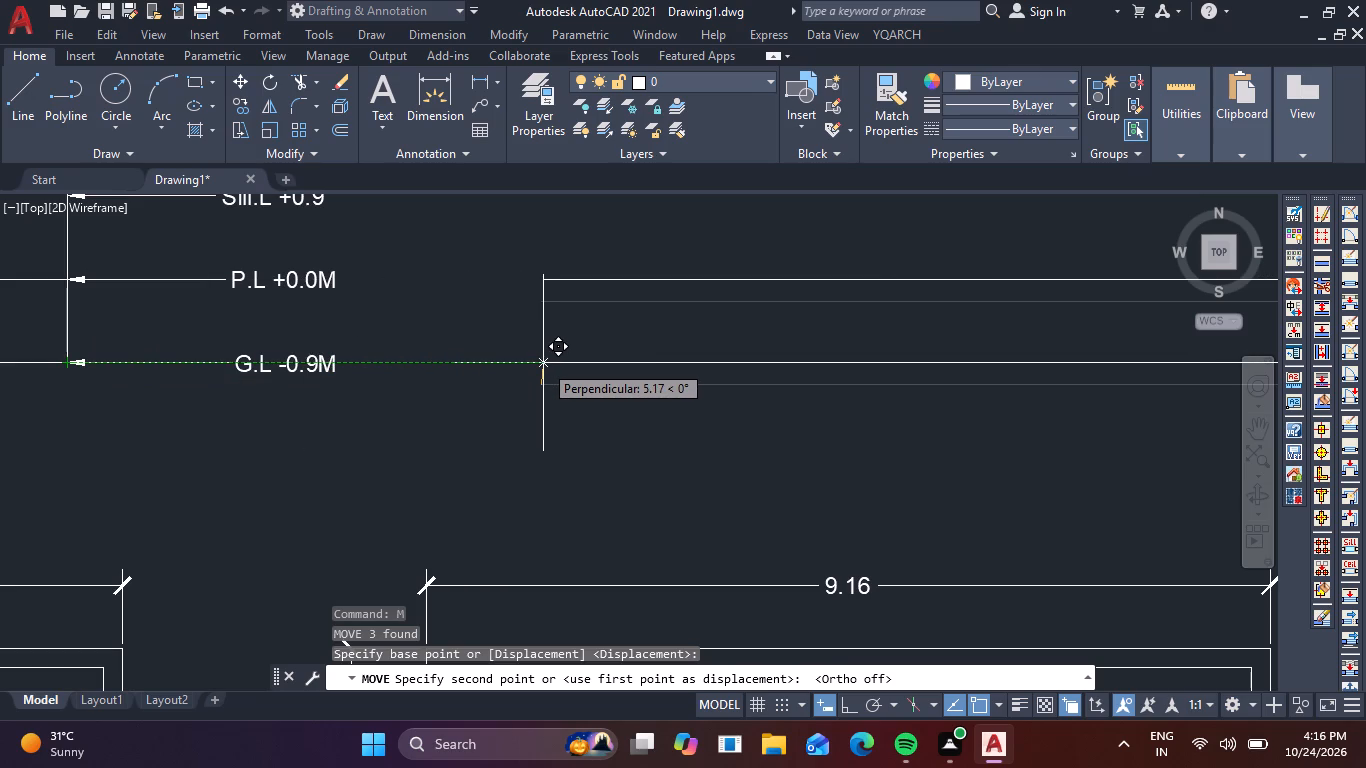
click(543, 363)
scroll(602, 434, down, 2)
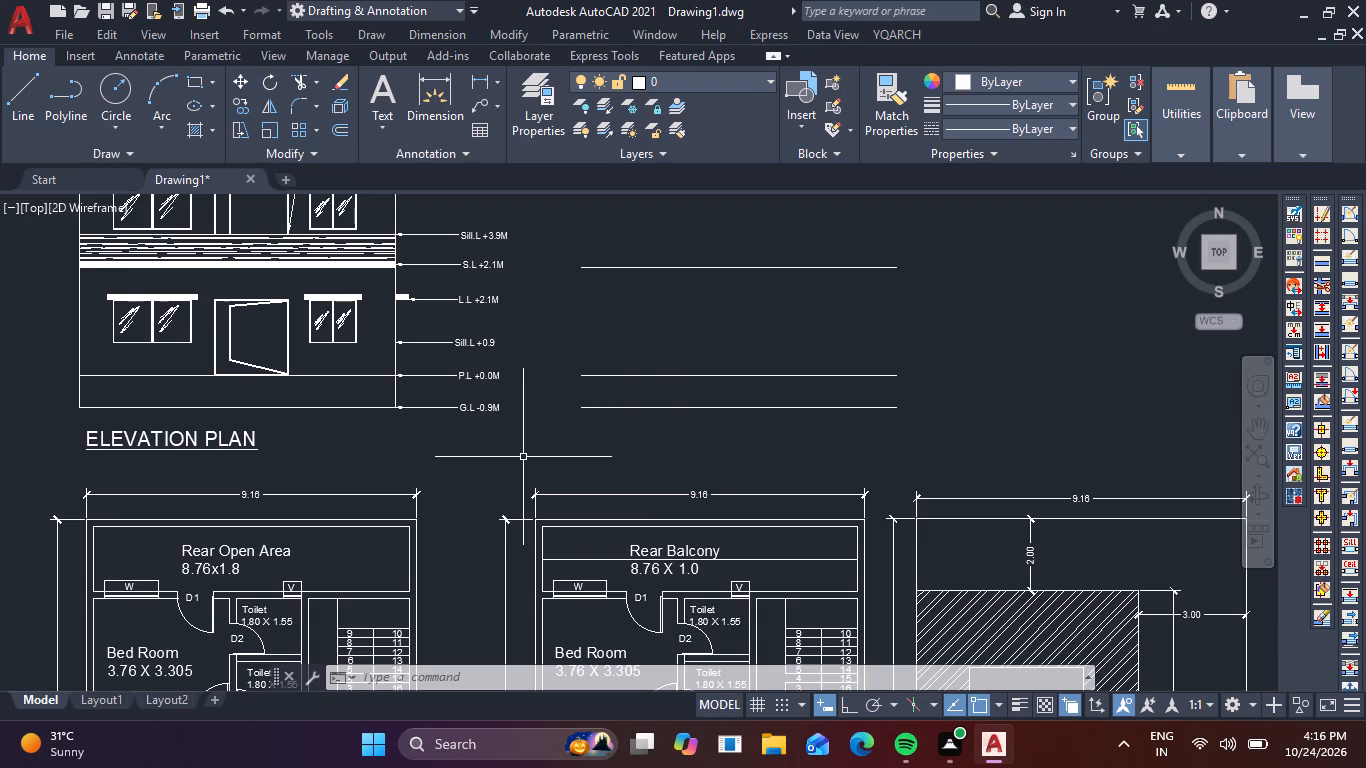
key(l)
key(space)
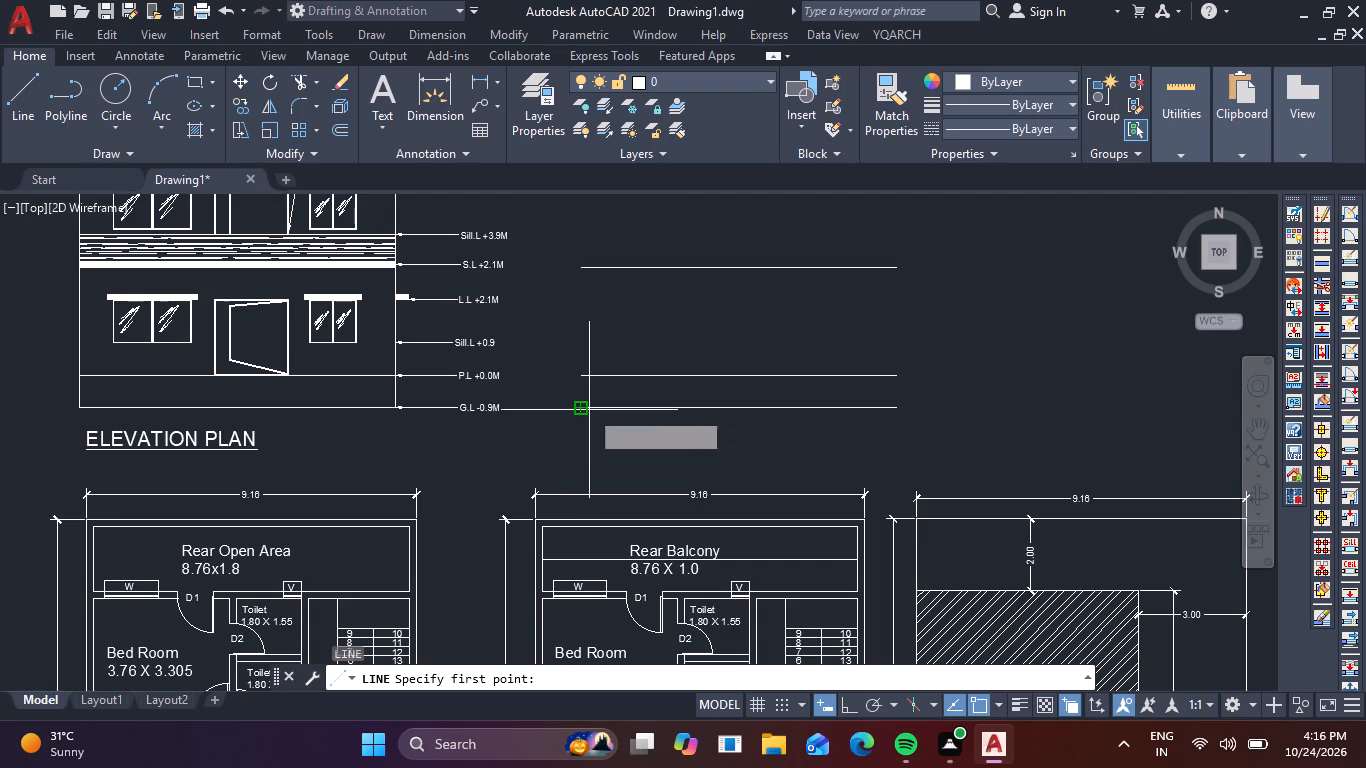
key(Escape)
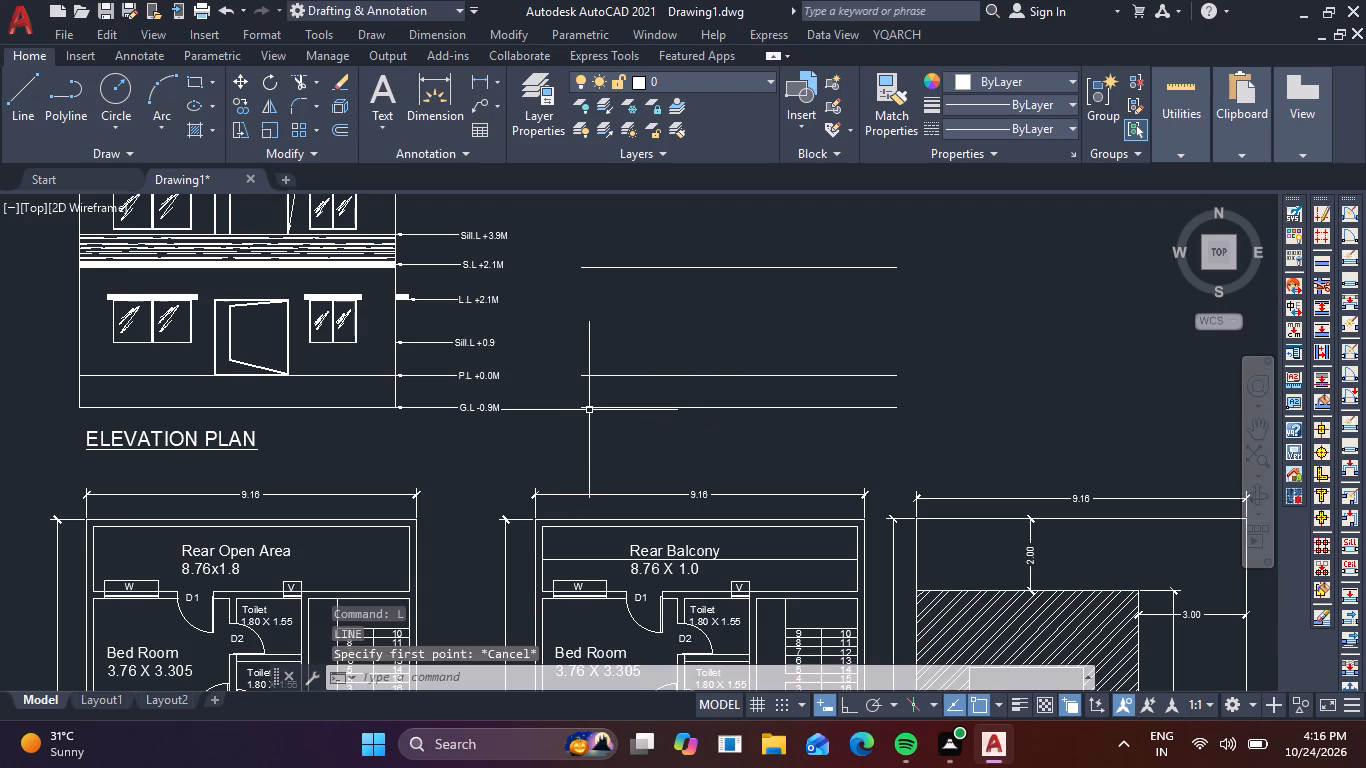
Offset the uppermost of the three level lines upward by 0.15 to form the slab thickness.
key(o)
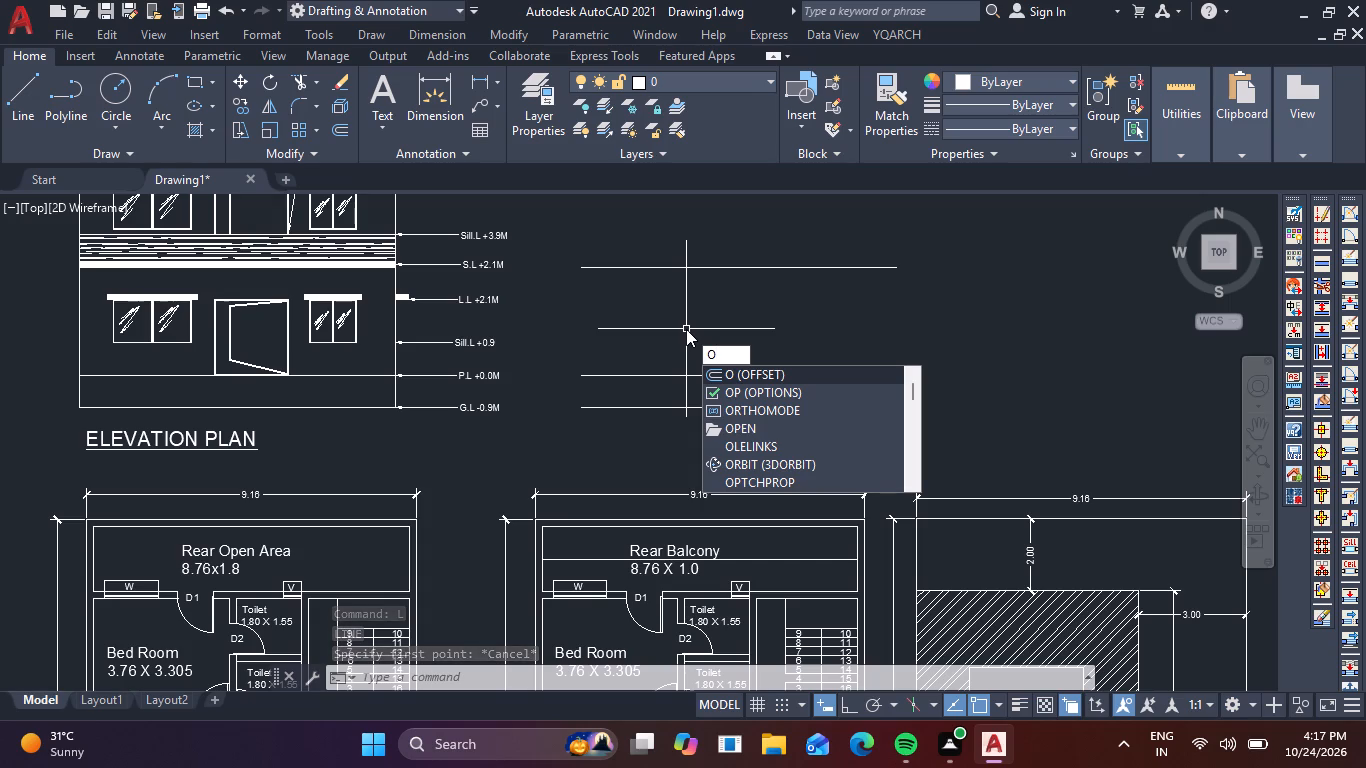
key(Return)
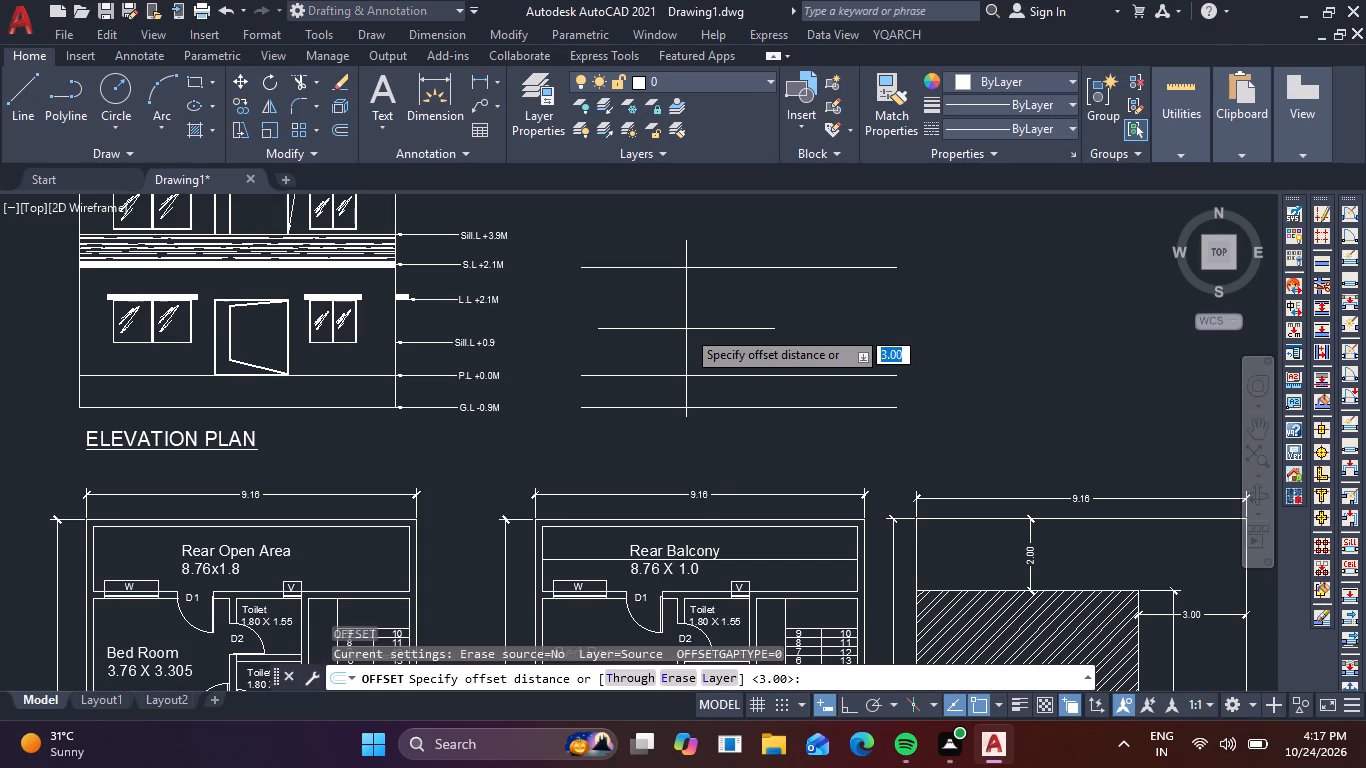
text(.15)
key(Return)
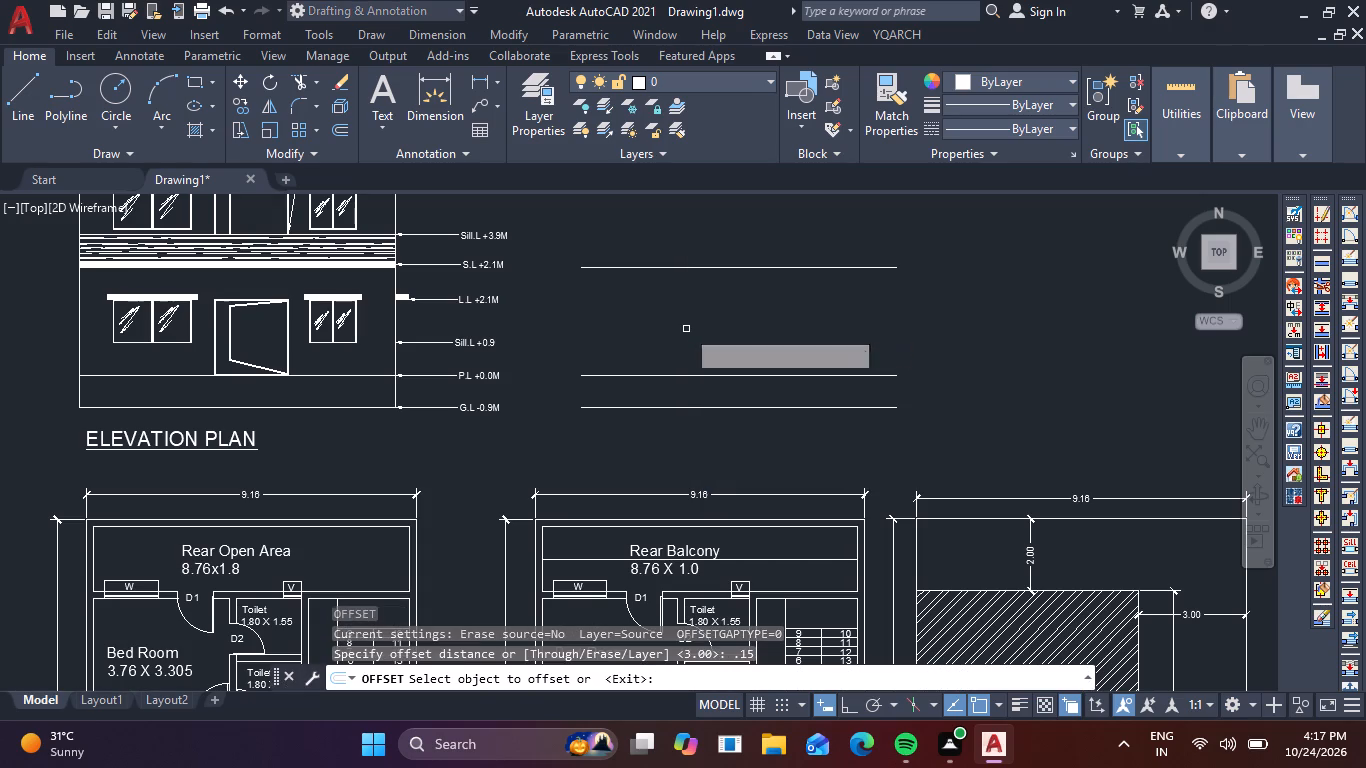
click(840, 270)
click(859, 232)
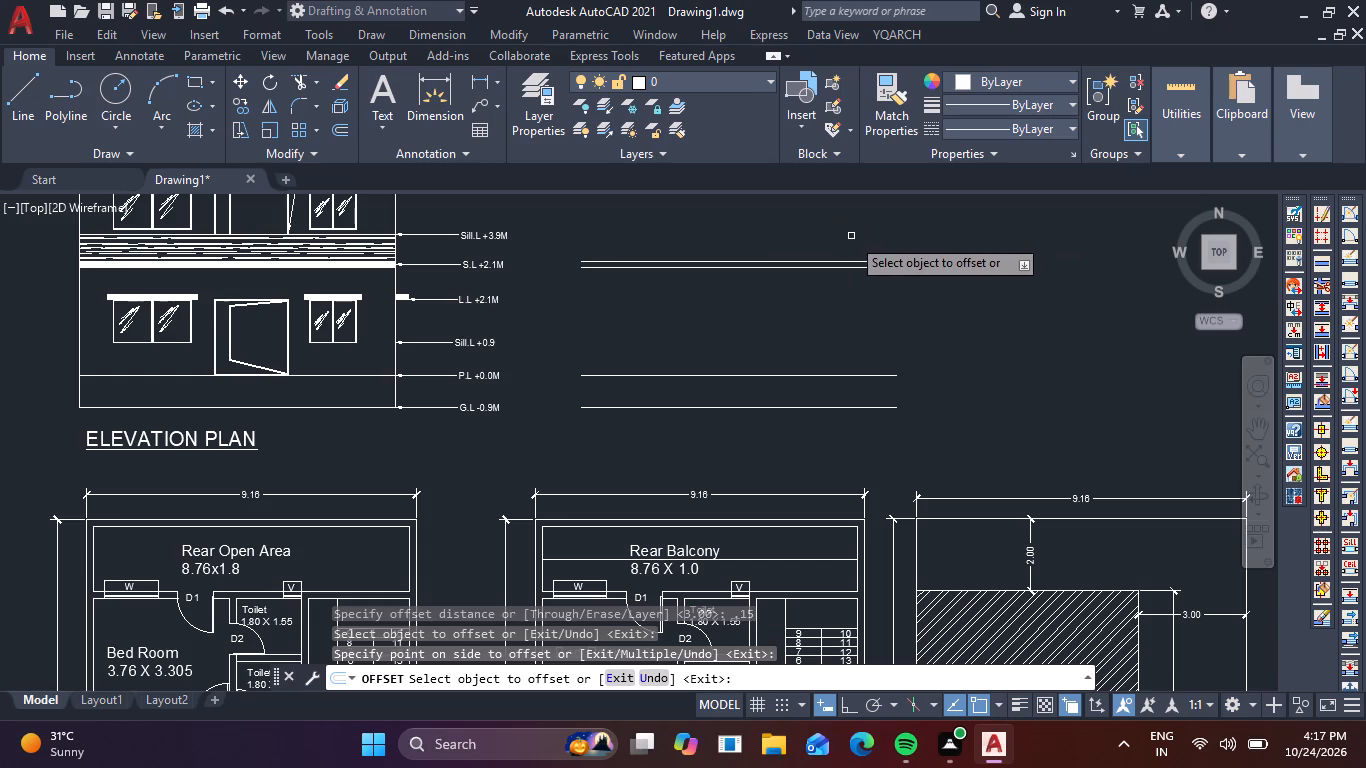
Offset the plinth-level line upward by 6 for the upper slab level and by 7 for the parapet level.
click(802, 377)
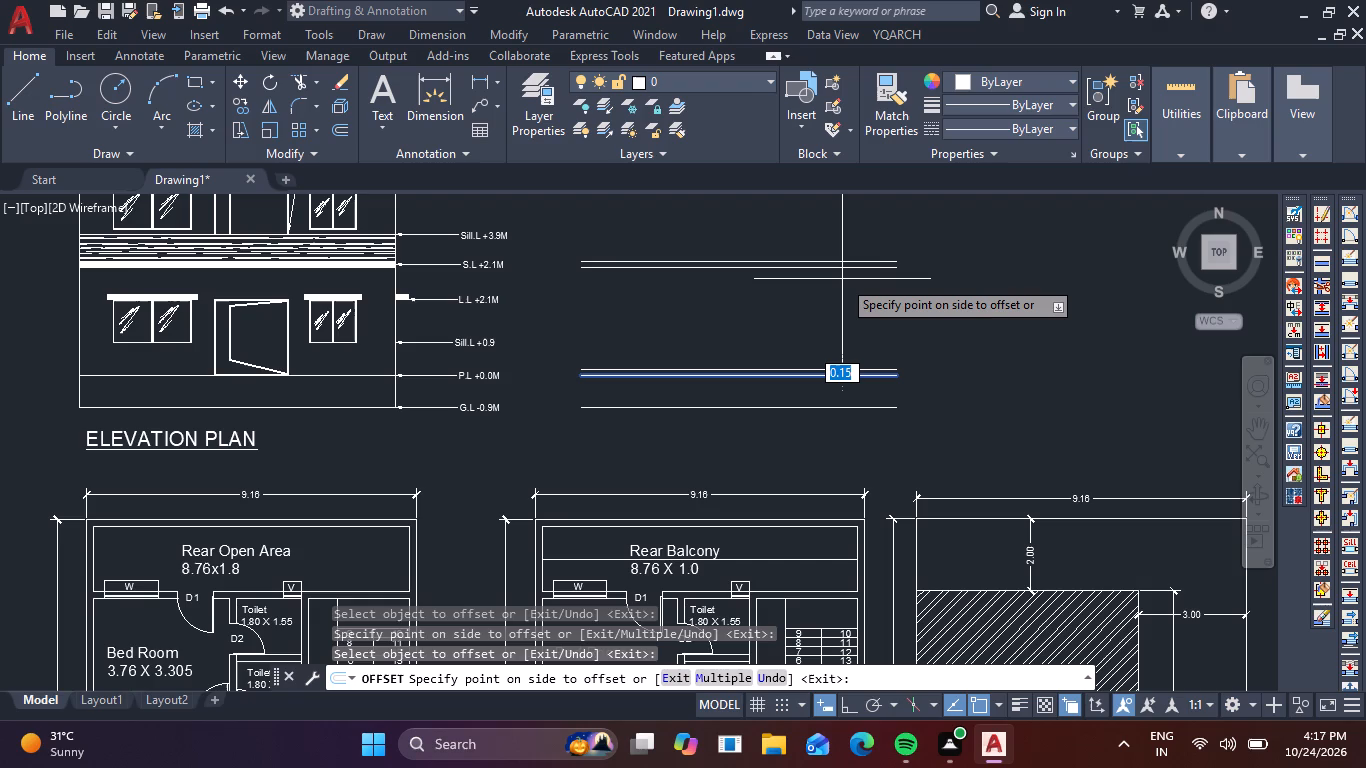
key(6)
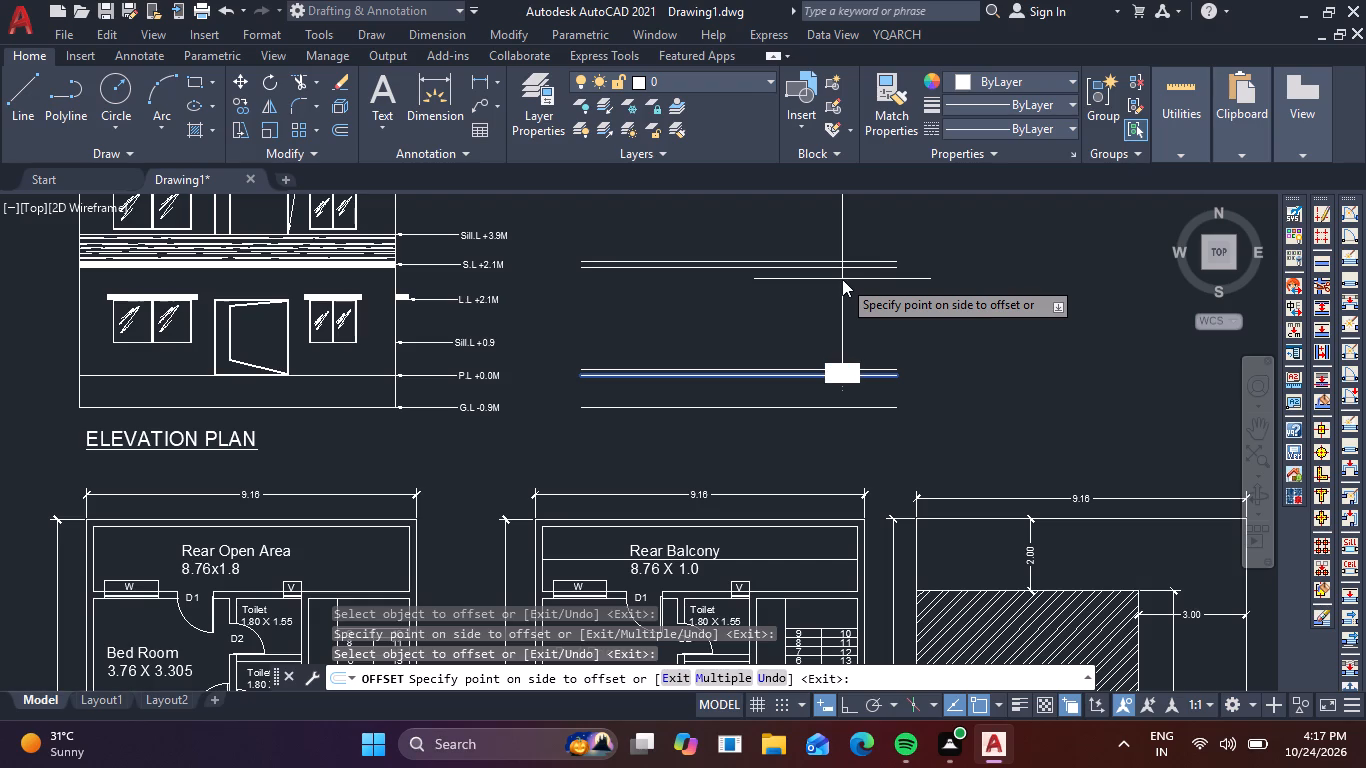
key(Return)
scroll(842, 279, down, 1)
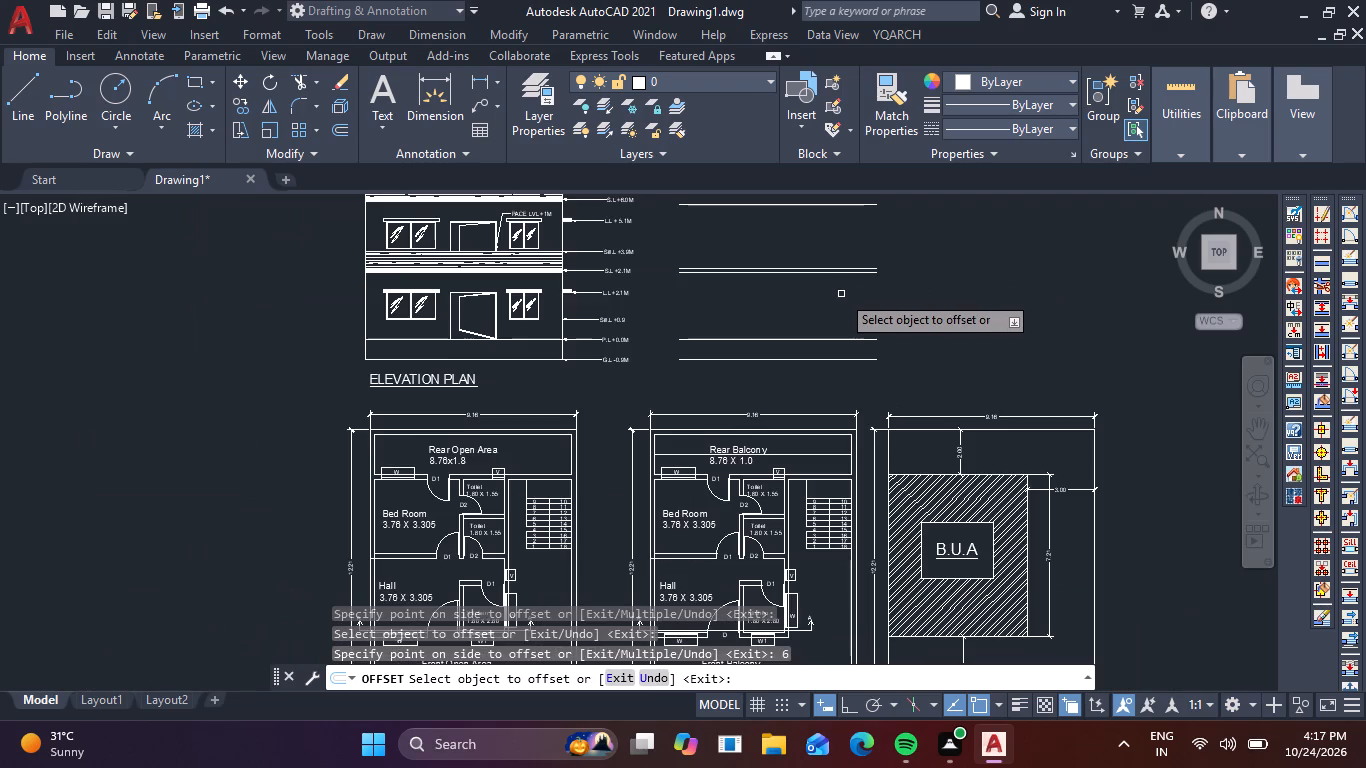
click(835, 339)
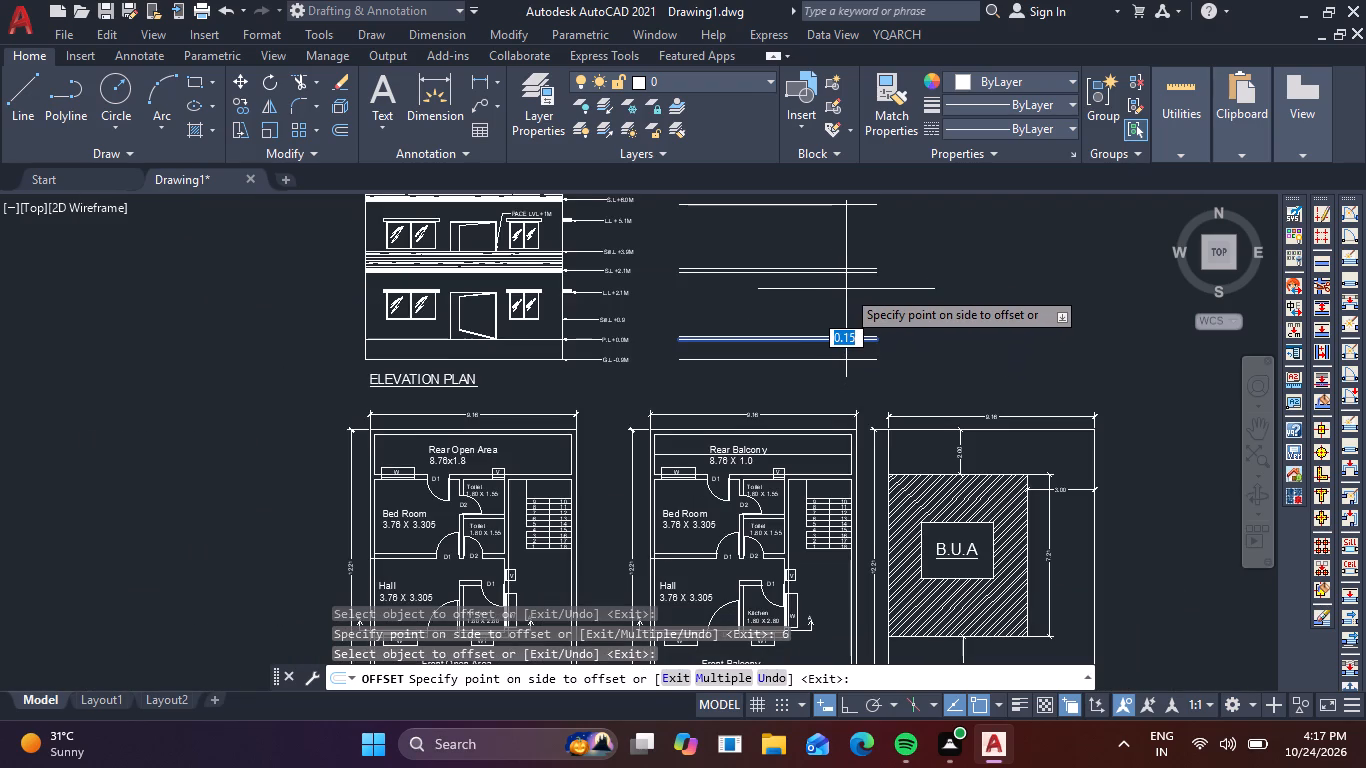
key(7)
key(Return)
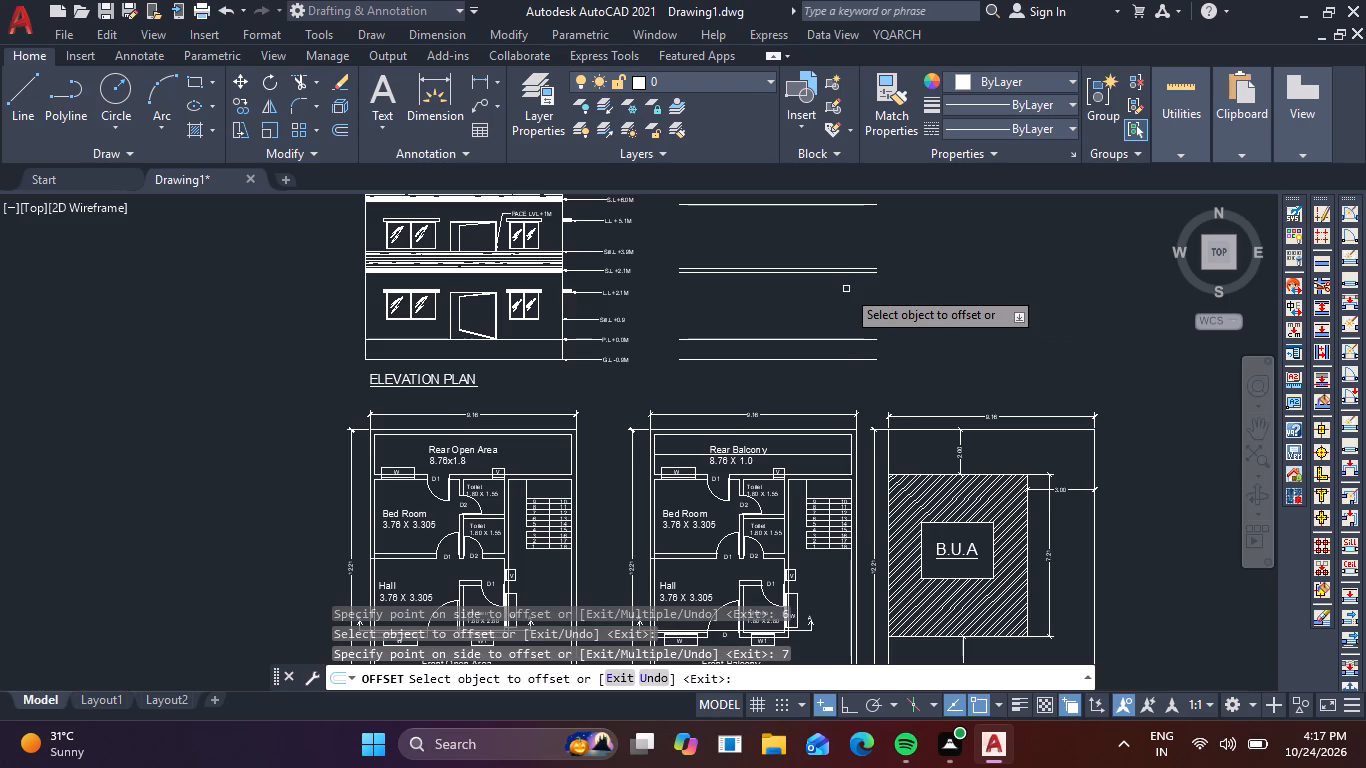
scroll(846, 289, down, 1)
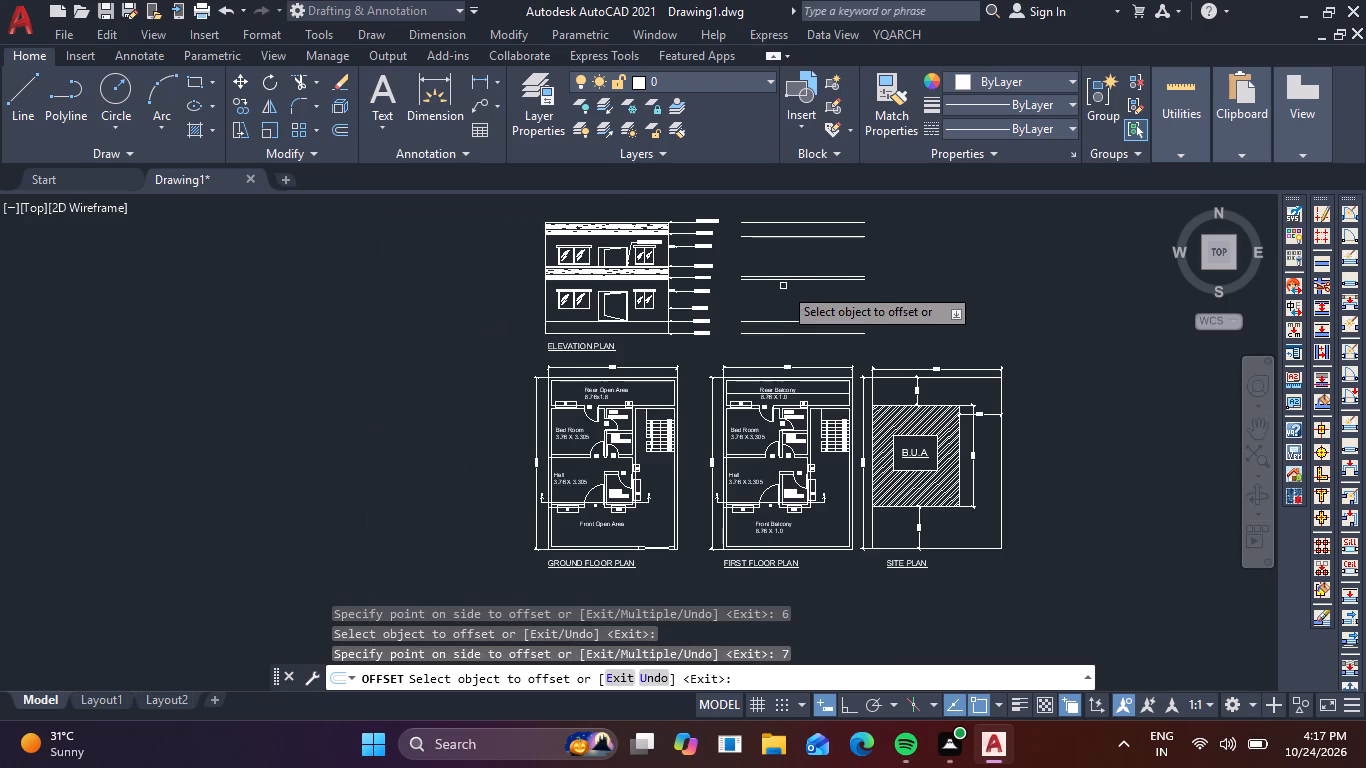
key(Escape)
key(Escape)
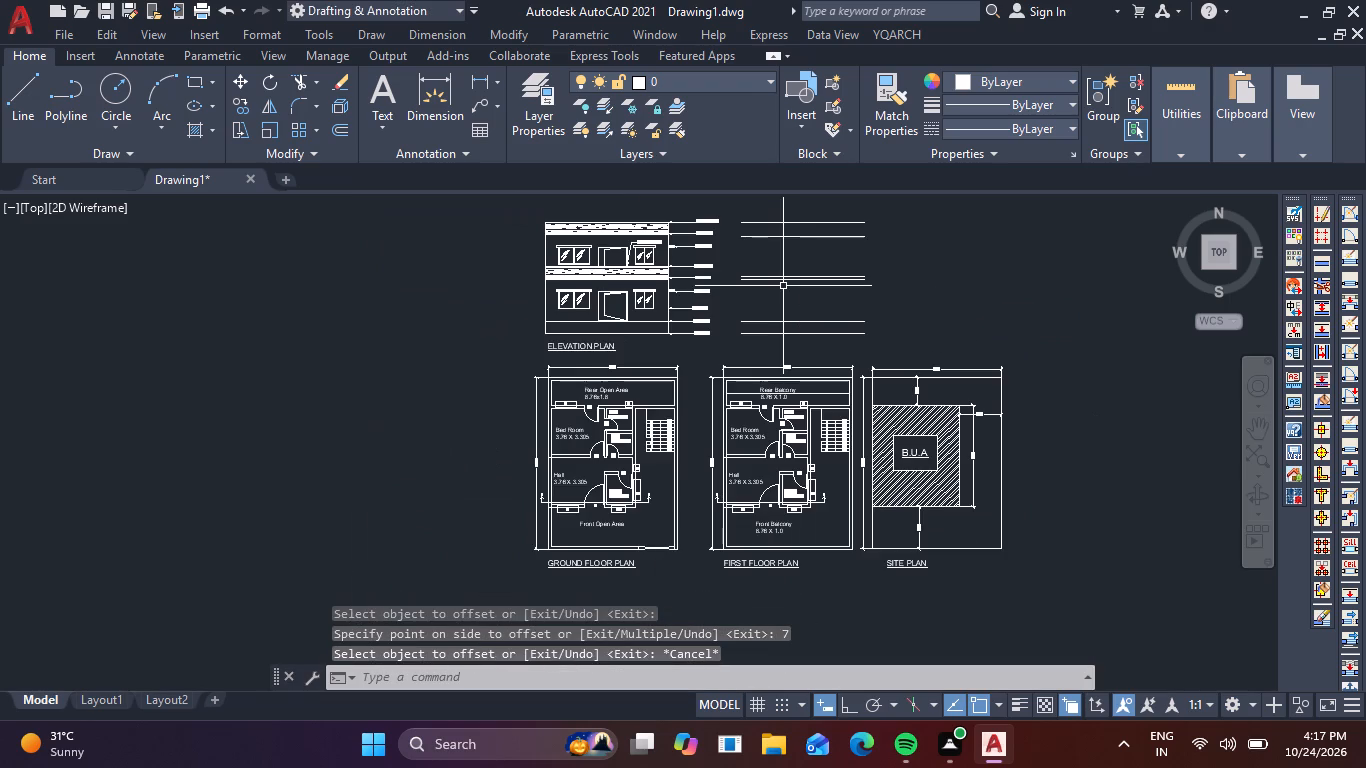
Draw the left side line of the new view upward from the ground line through each level line's end to the parapet line.
key(l)
key(space)
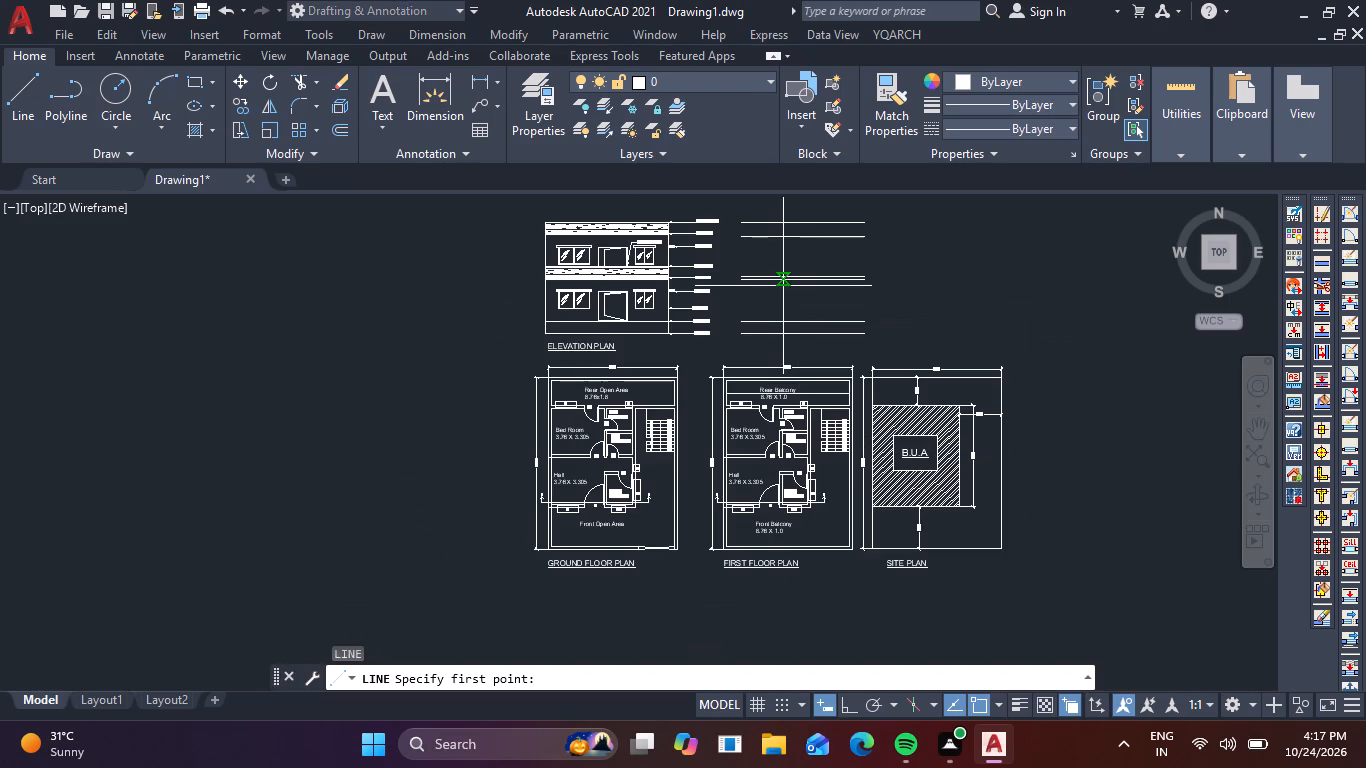
scroll(727, 326, up, 3)
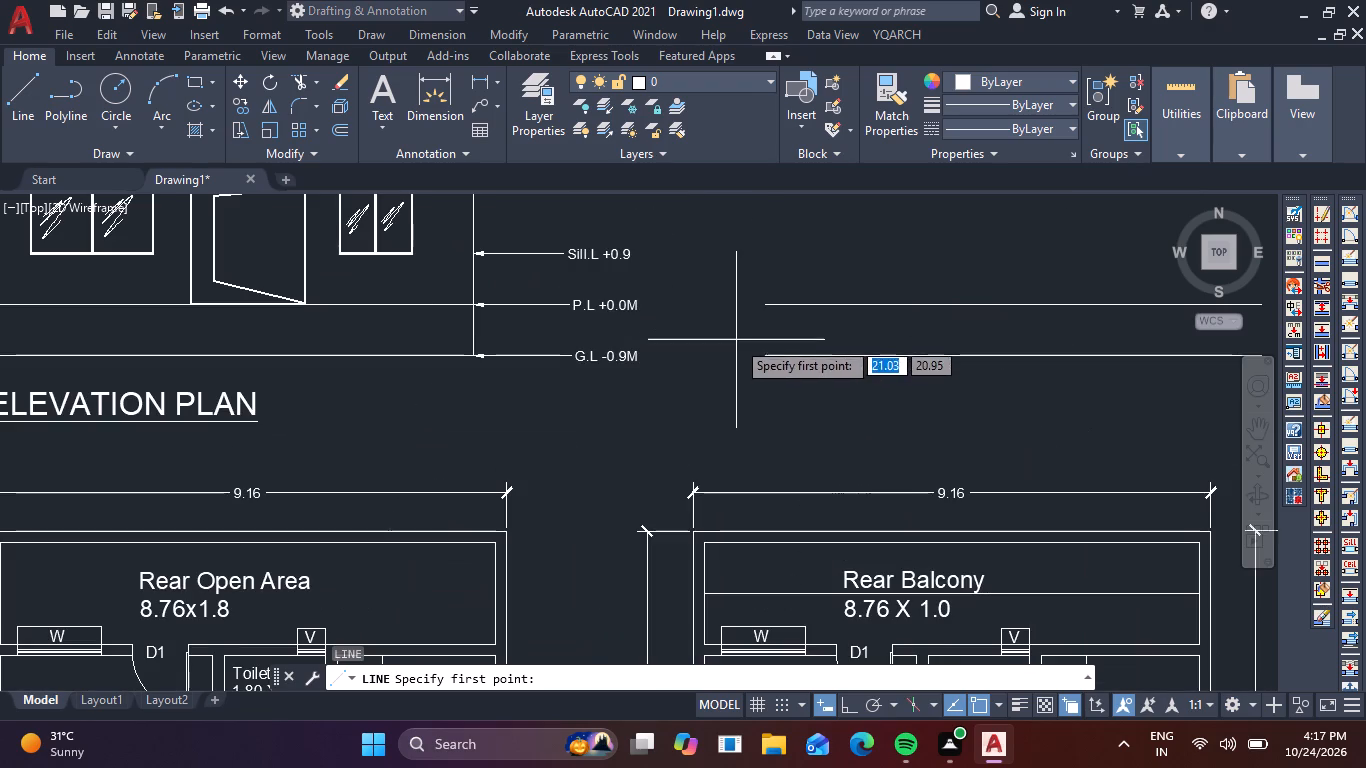
click(766, 354)
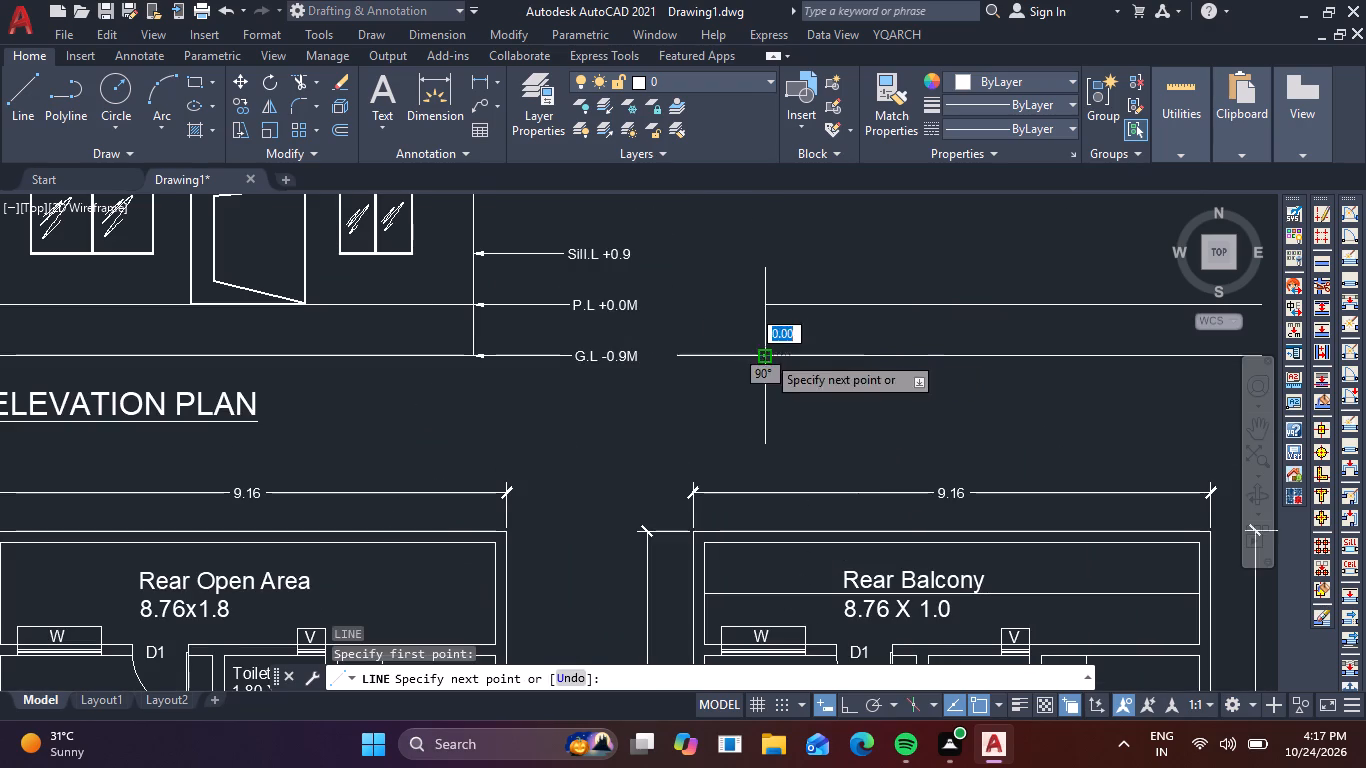
click(768, 307)
middle_drag(752, 222, 706, 486)
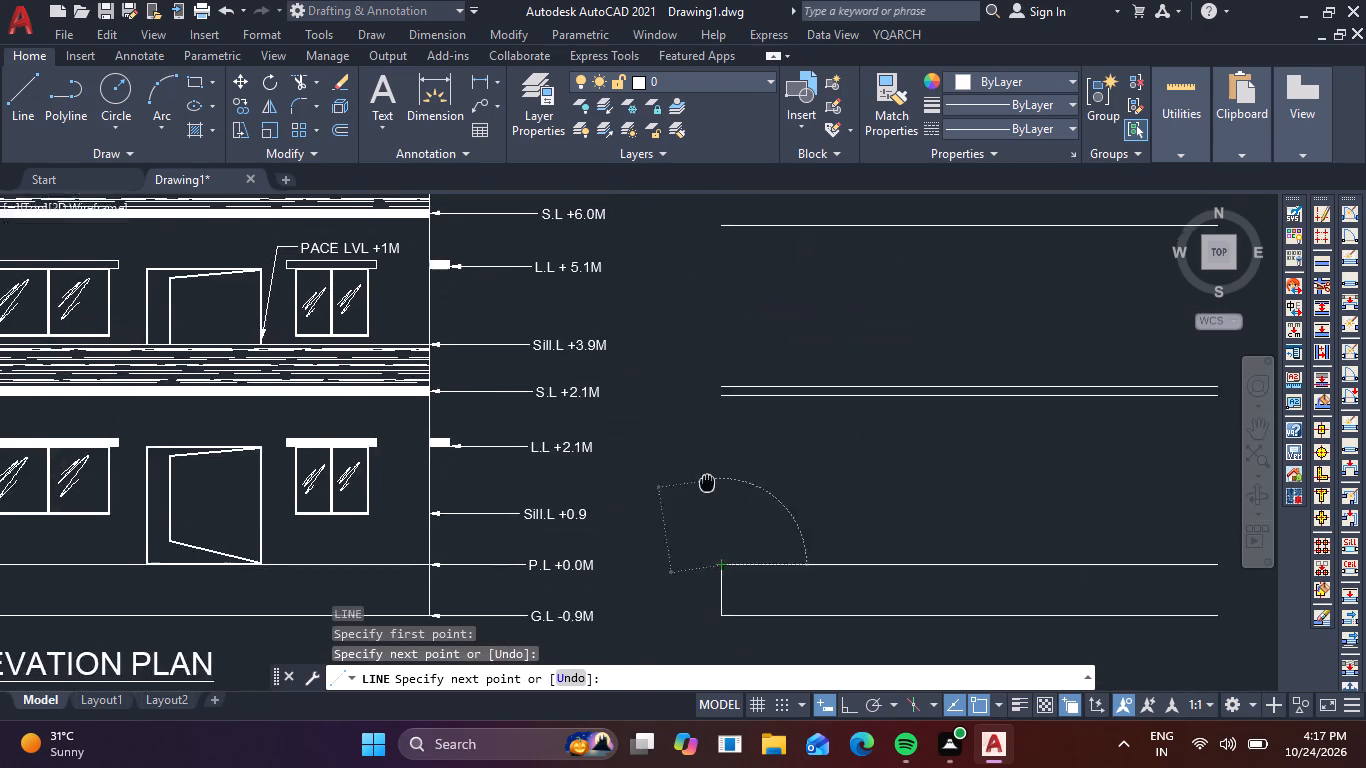
middle_drag(706, 486, 697, 507)
scroll(701, 426, up, 2)
click(720, 407)
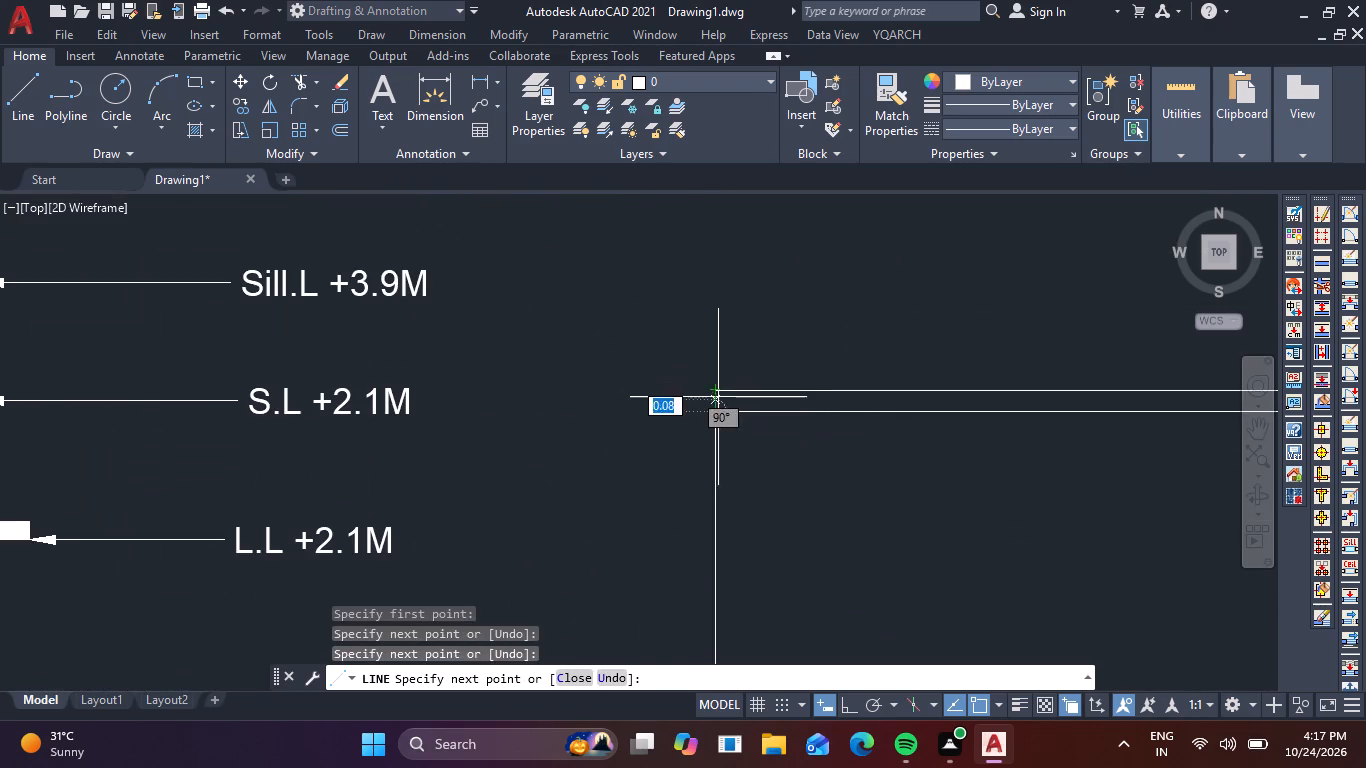
click(717, 392)
middle_drag(715, 335, 667, 589)
middle_drag(673, 362, 673, 434)
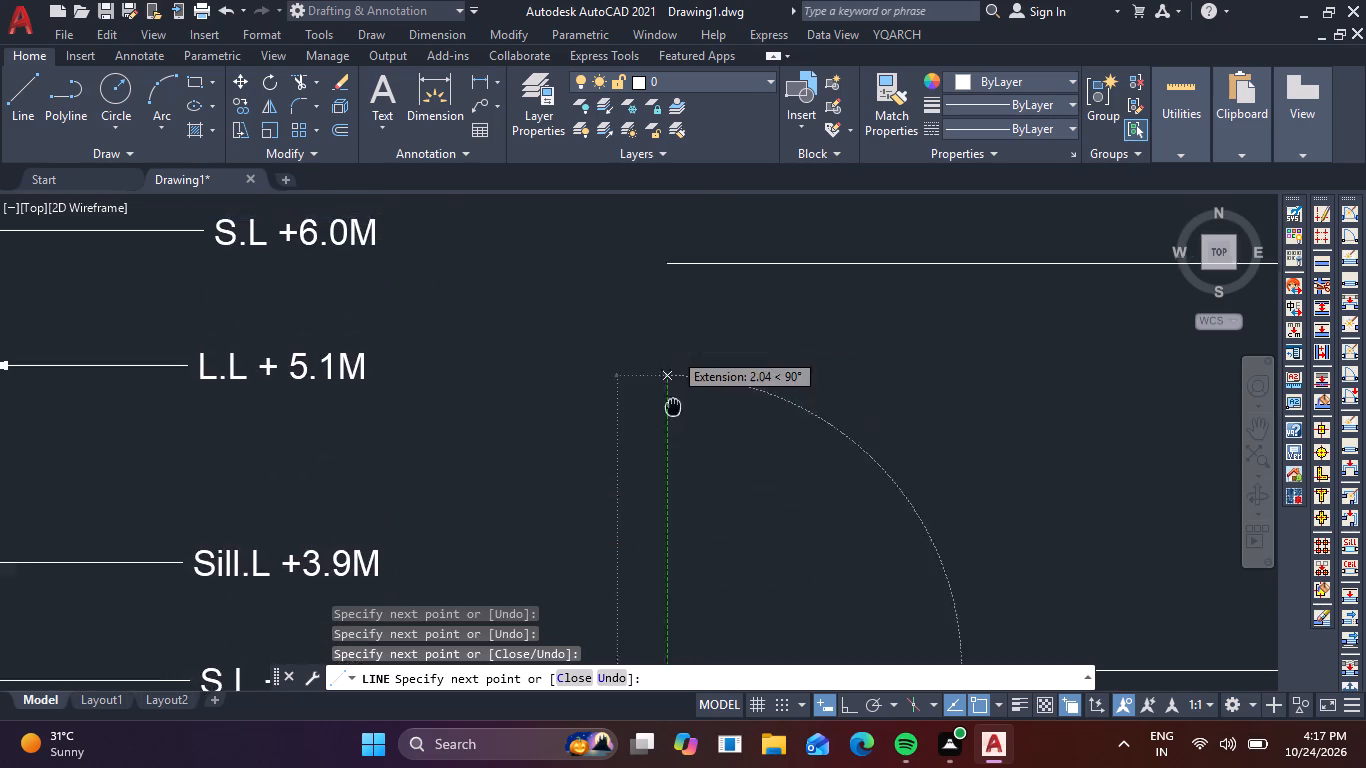
middle_drag(673, 434, 643, 717)
click(632, 590)
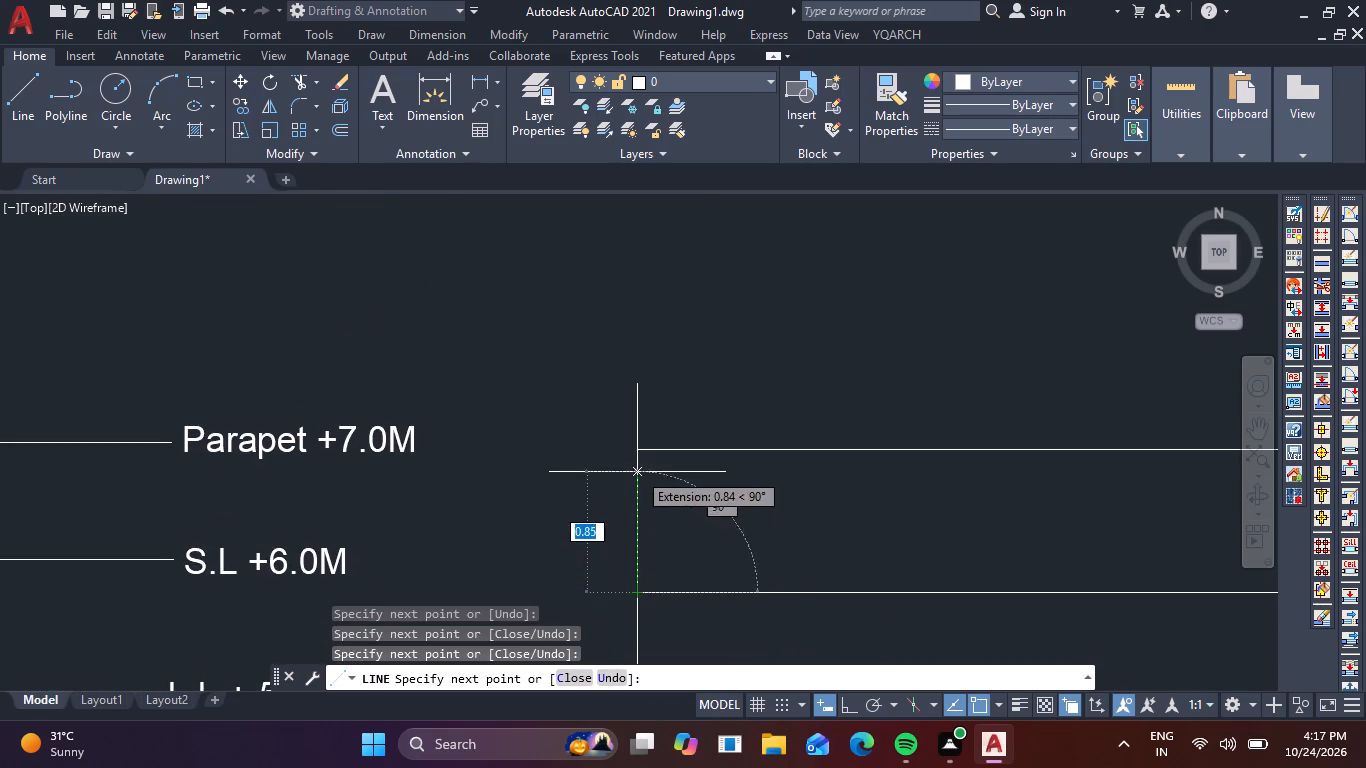
click(641, 445)
key(Escape)
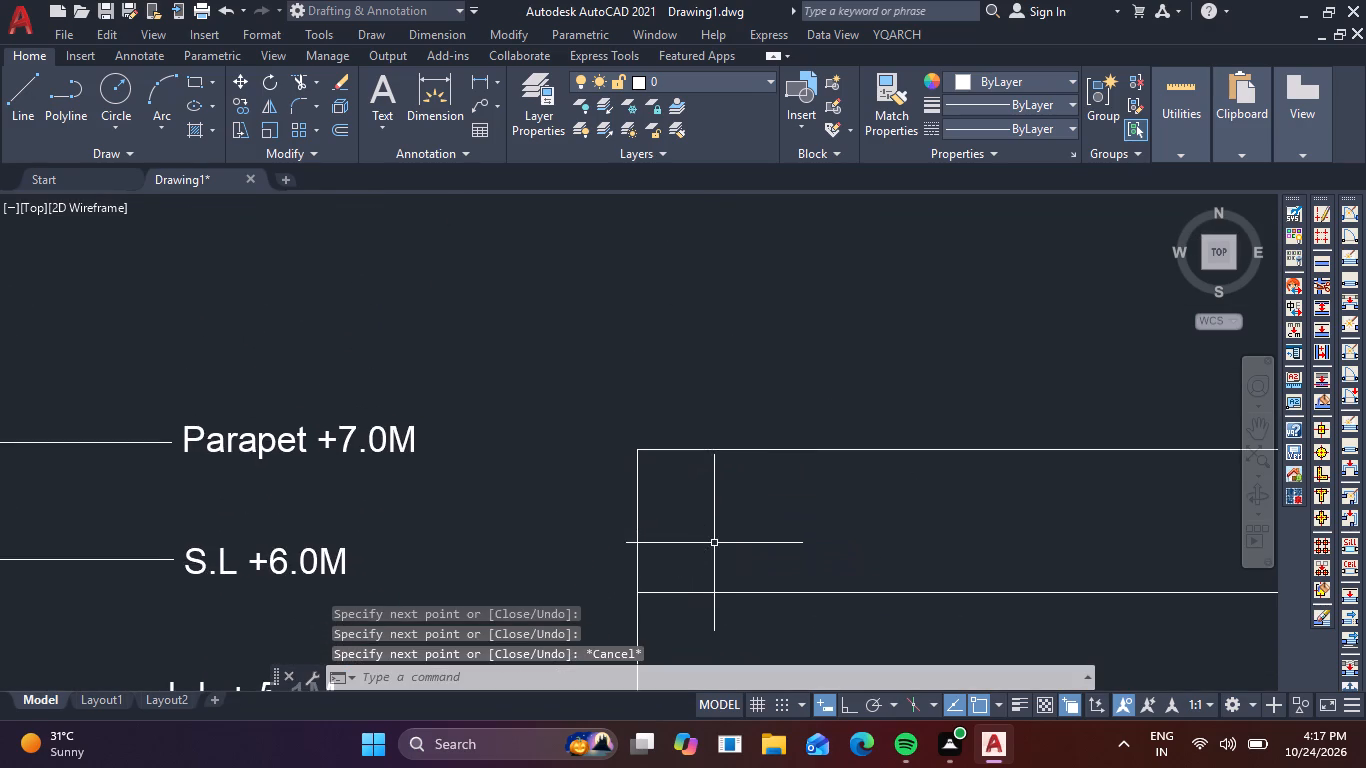
Draw the right side line of the new view downward from the parapet line through each level line's end to the ground line.
scroll(727, 545, down, 2)
middle_drag(741, 559, 521, 422)
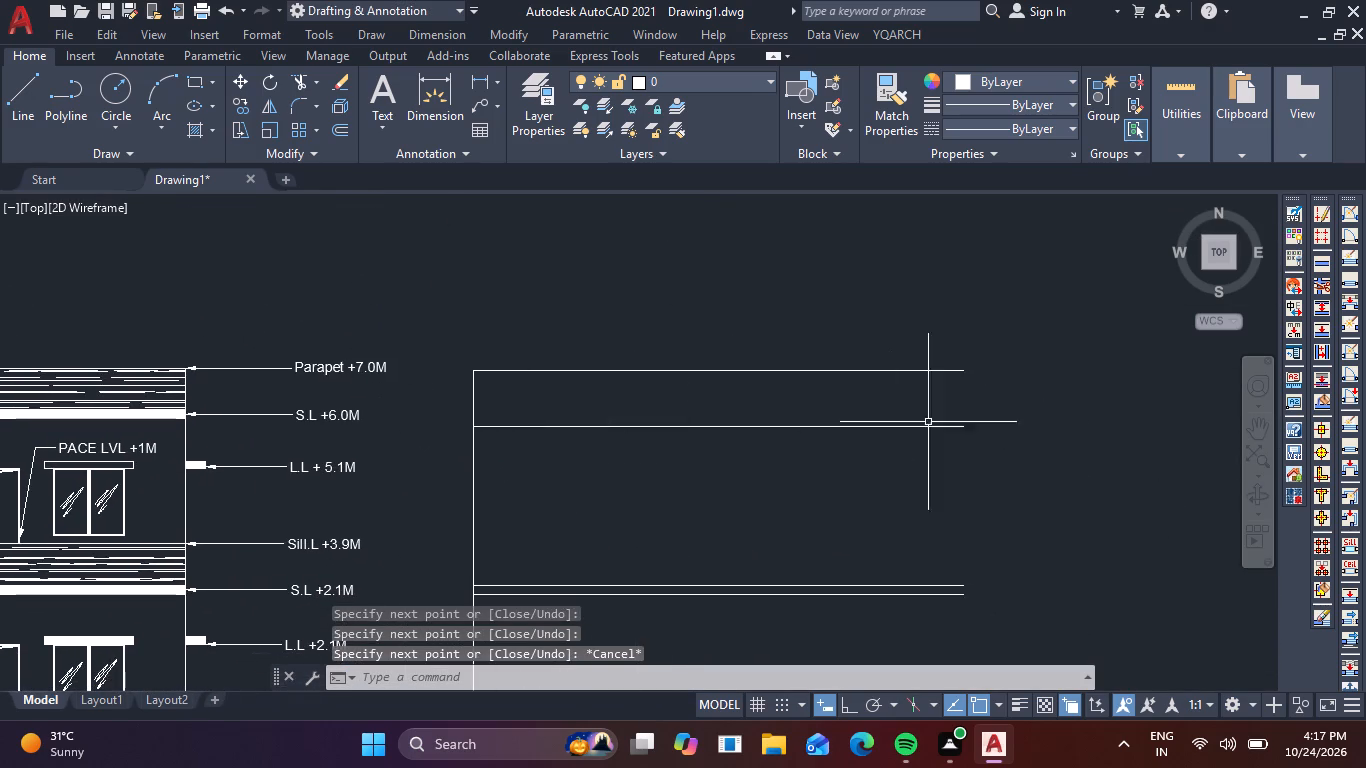
key(space)
click(966, 370)
click(968, 431)
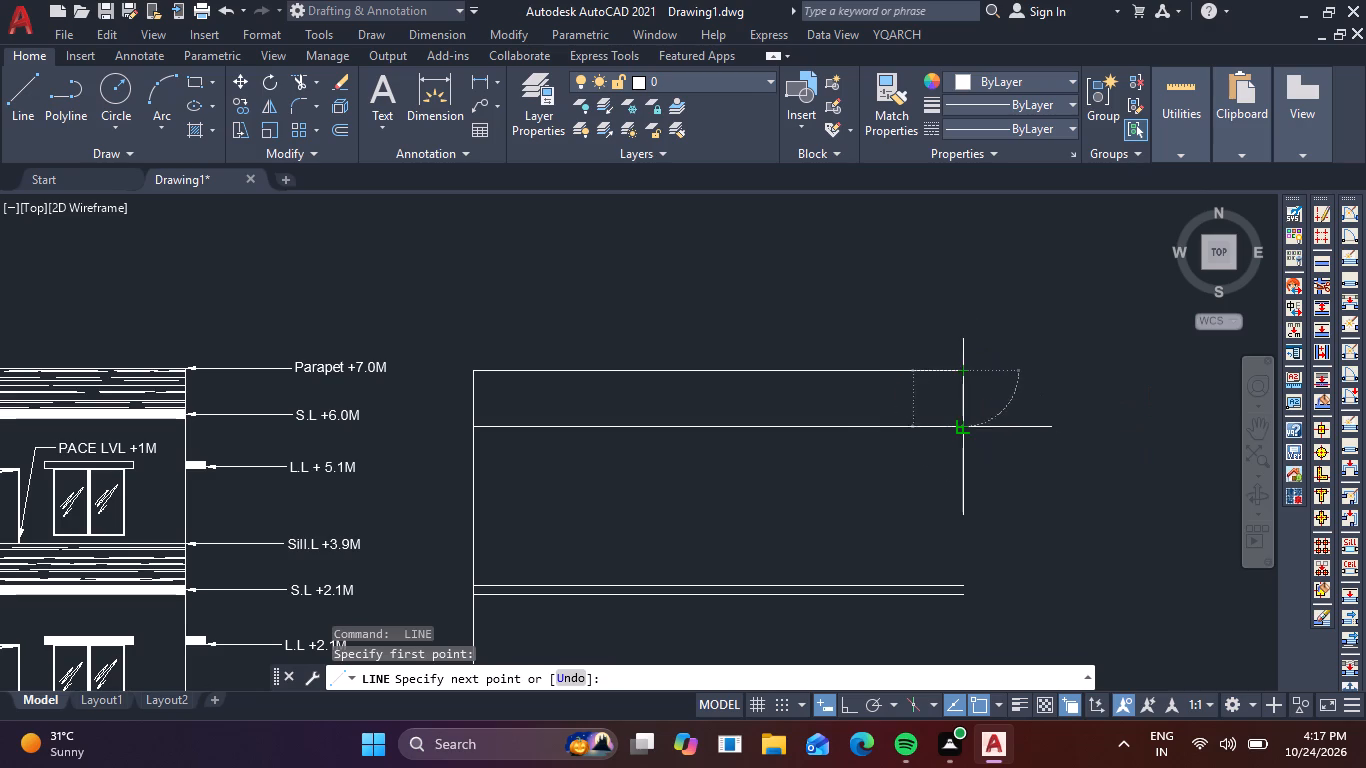
middle_drag(985, 488, 849, 326)
scroll(827, 439, up, 2)
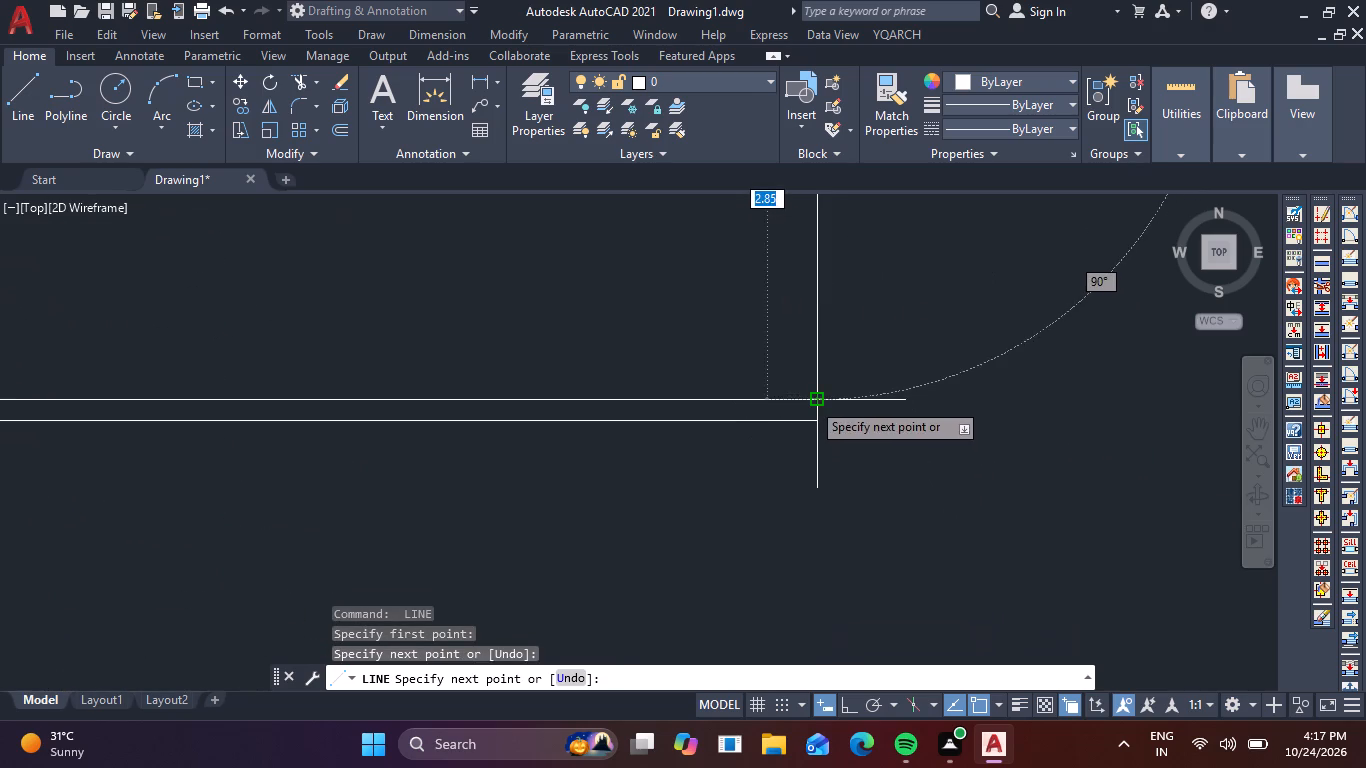
click(811, 401)
click(814, 423)
middle_drag(844, 486, 770, 291)
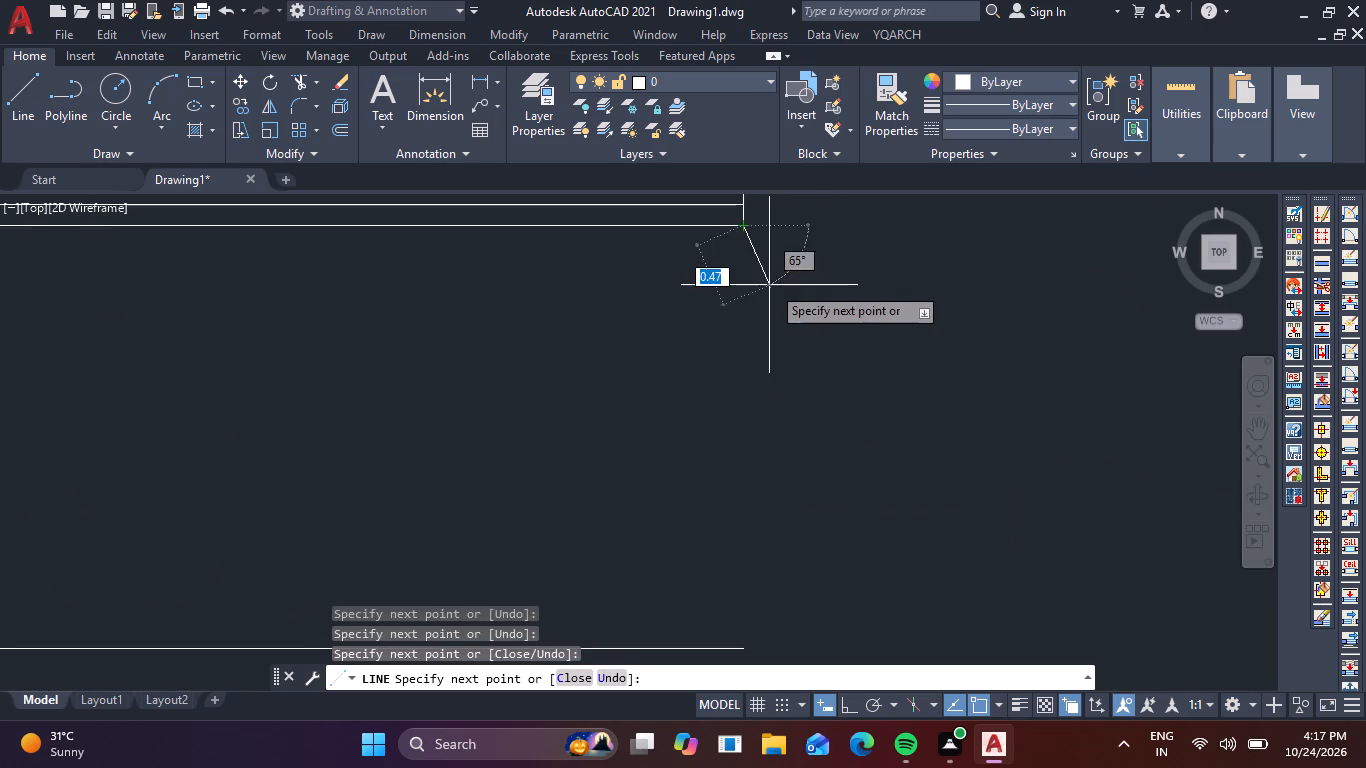
scroll(764, 288, down, 1)
middle_drag(764, 442, 754, 350)
scroll(732, 408, up, 2)
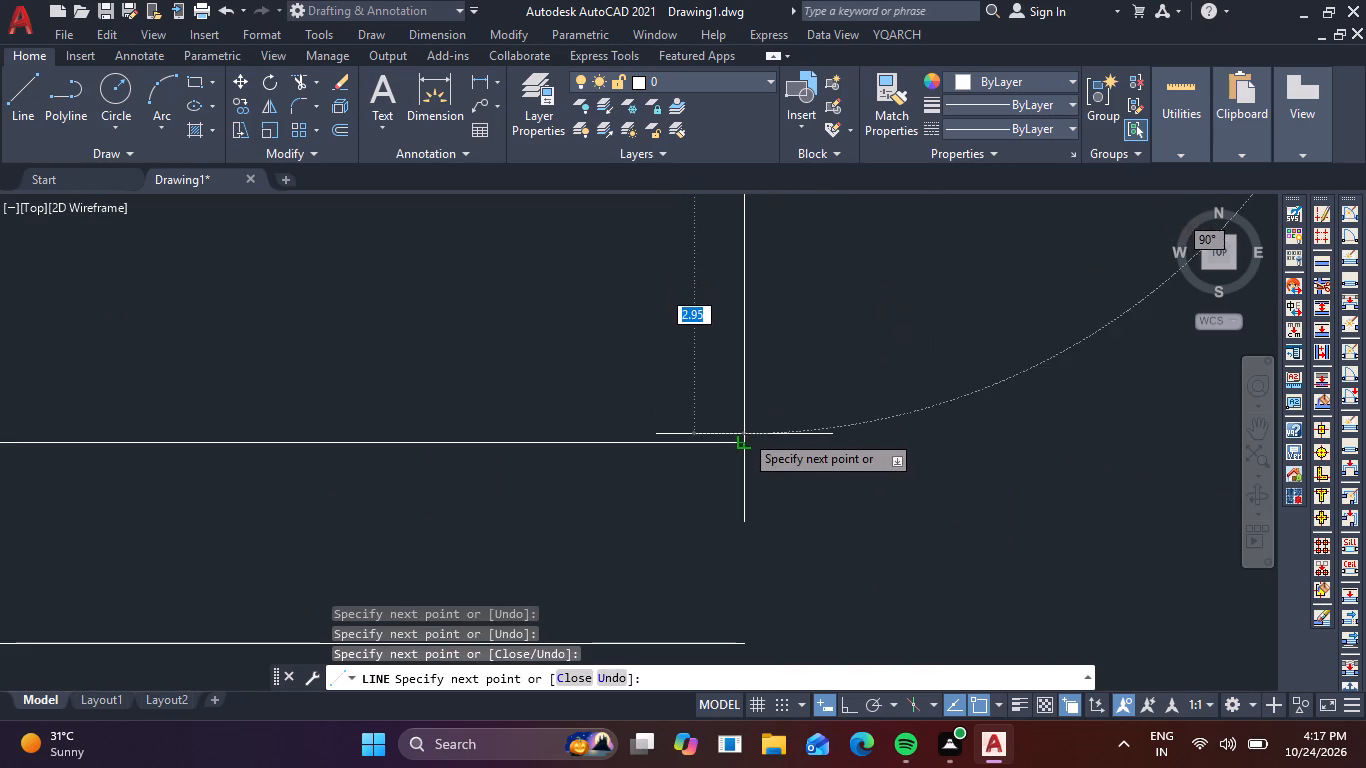
click(744, 444)
middle_drag(762, 521, 695, 331)
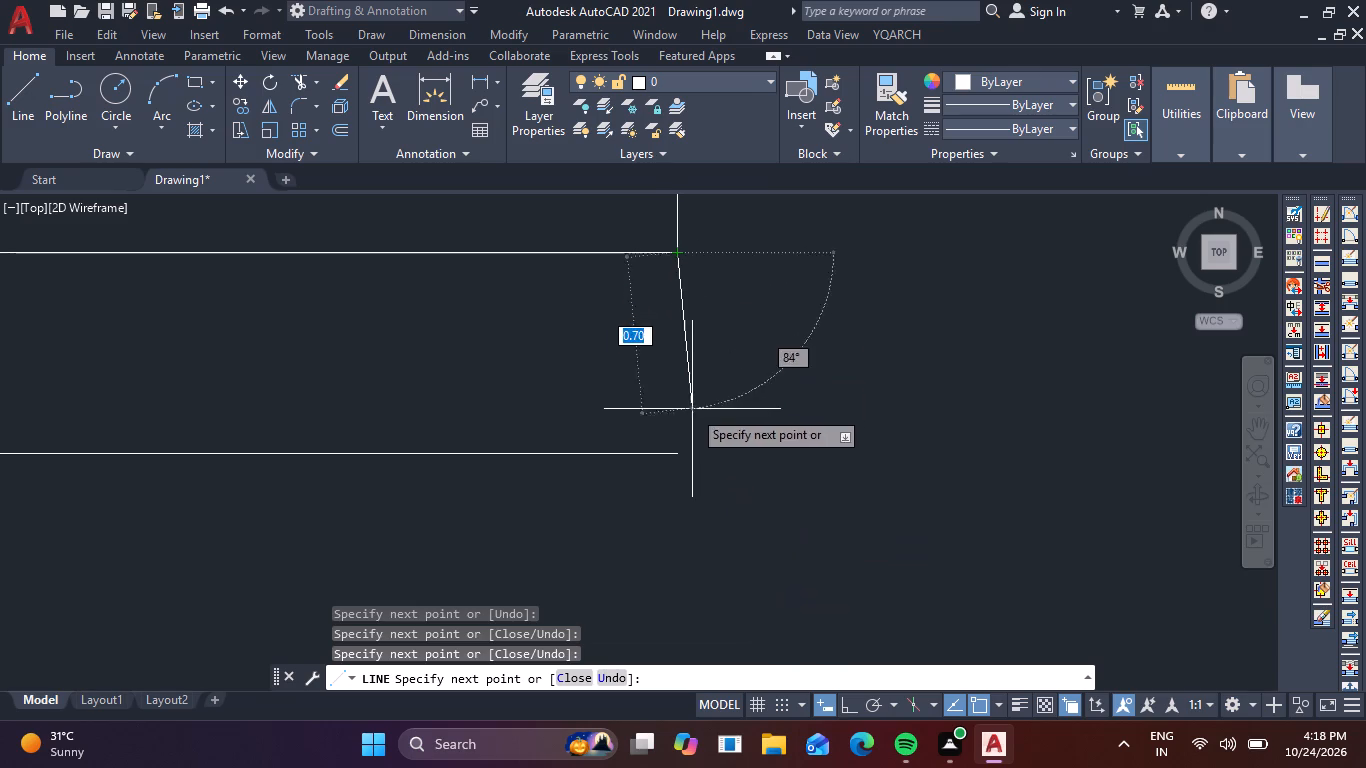
click(680, 457)
key(space)
Offset the new view's left side line inward by 0.20 at the parapet, upper storey and lower storey to form the left wall thickness.
scroll(680, 457, down, 3)
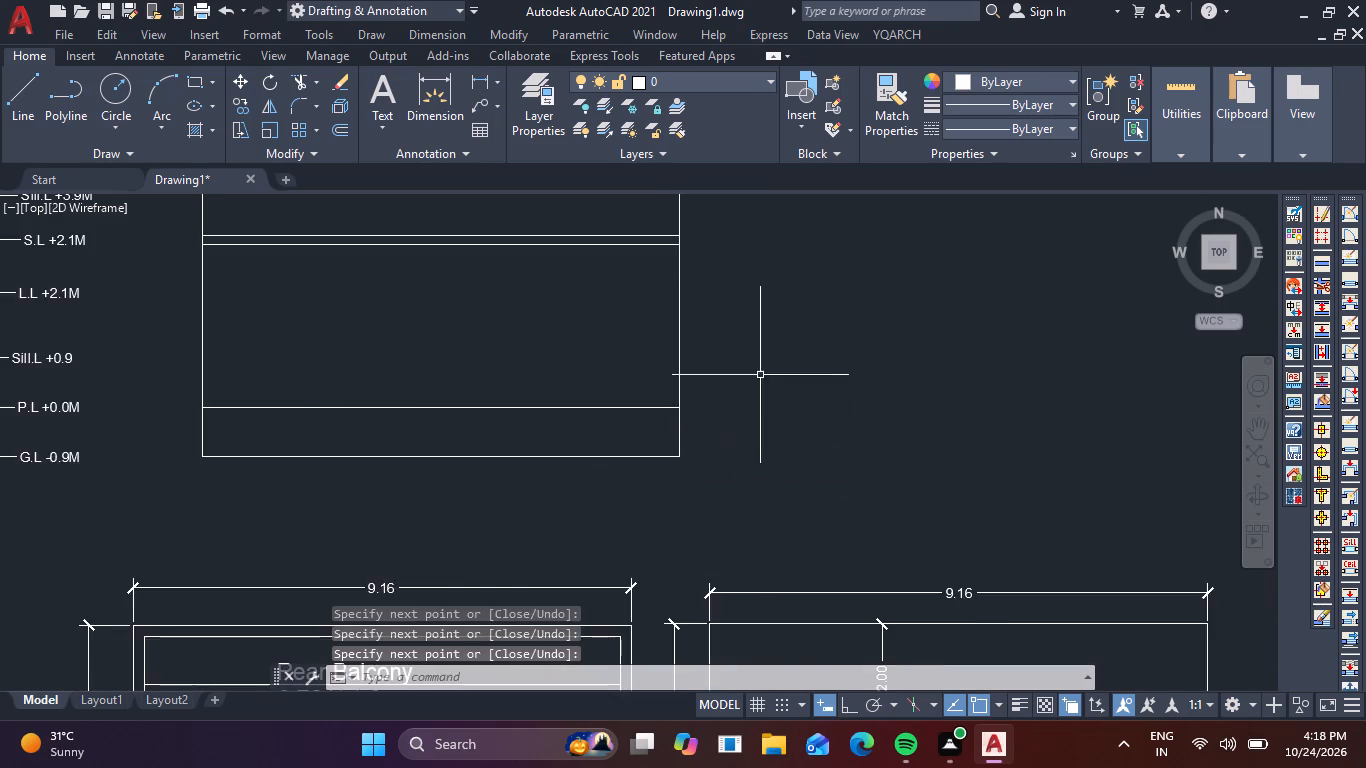
scroll(765, 383, down, 1)
middle_drag(656, 368, 650, 459)
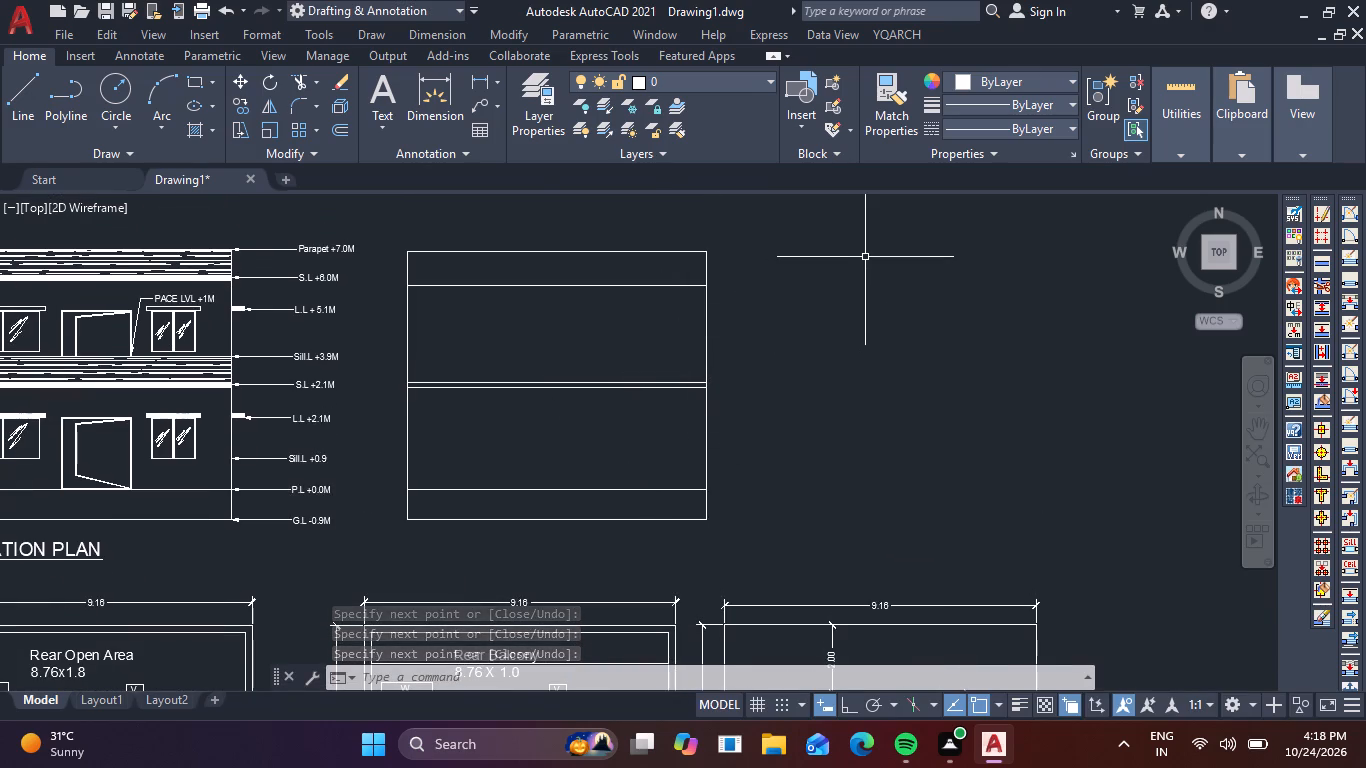
key(o)
key(Return)
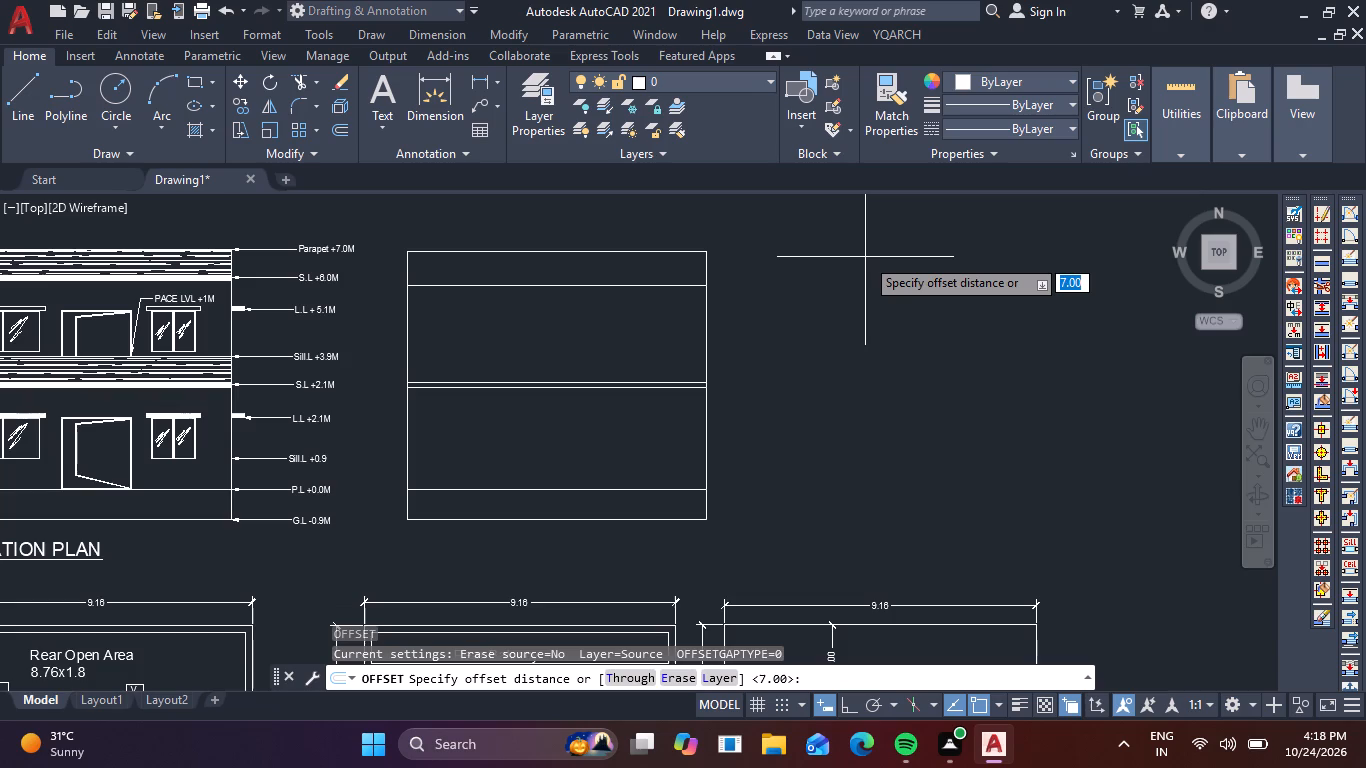
text(.20)
key(Return)
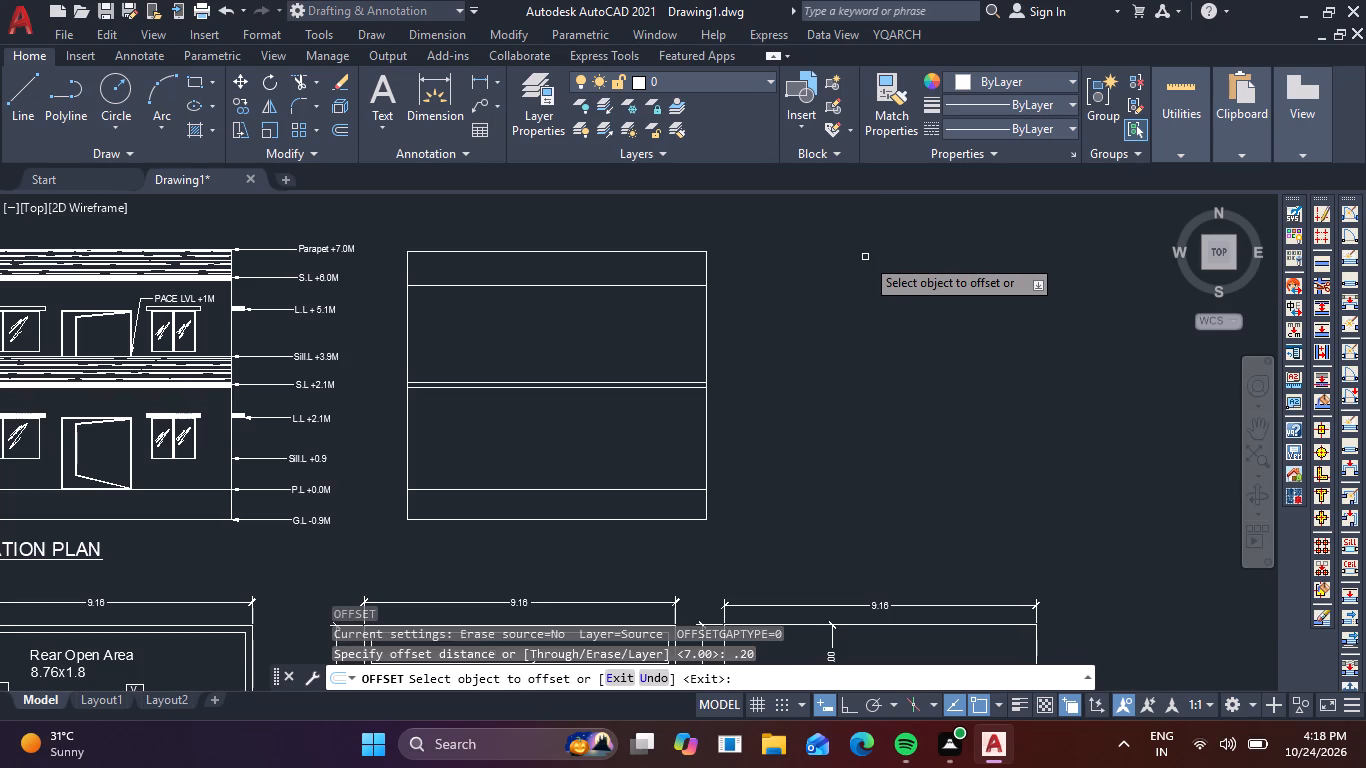
scroll(438, 335, up, 1)
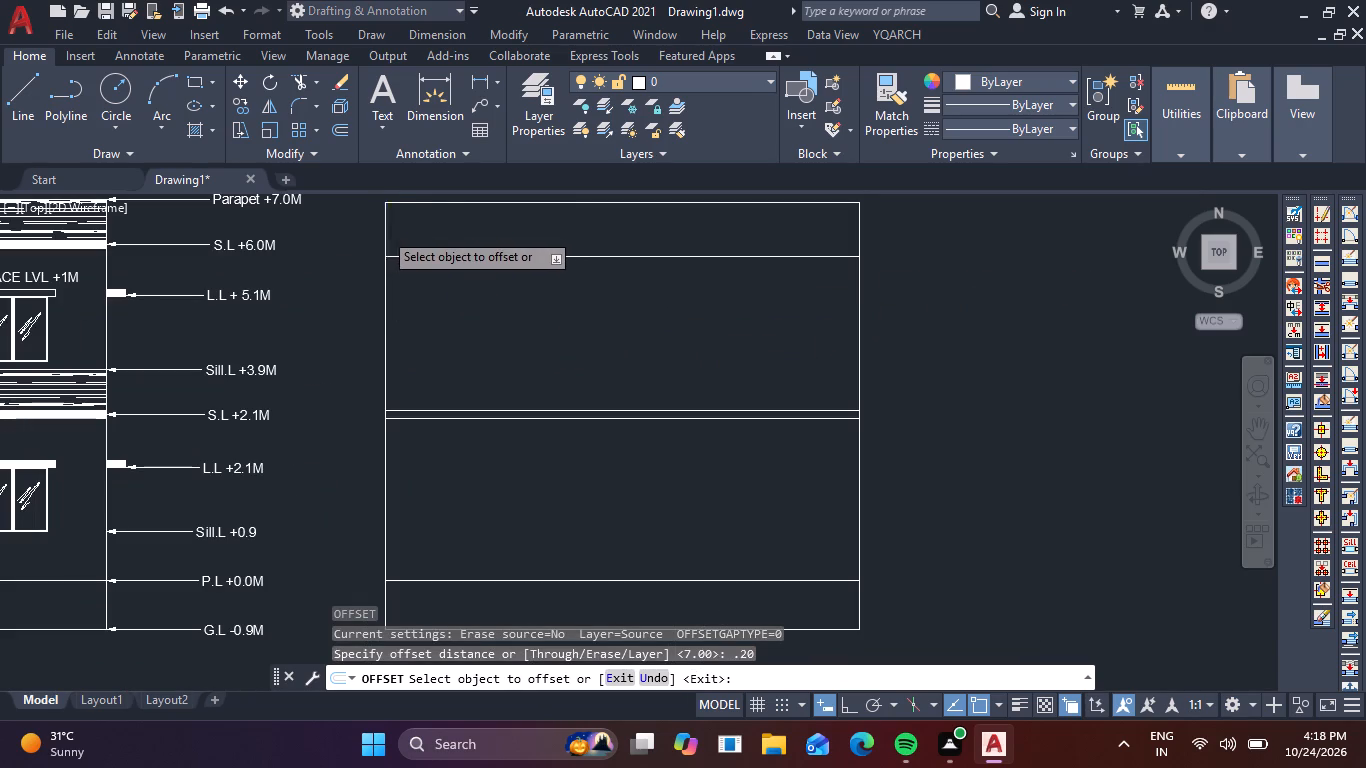
click(383, 231)
click(465, 232)
click(386, 285)
click(405, 287)
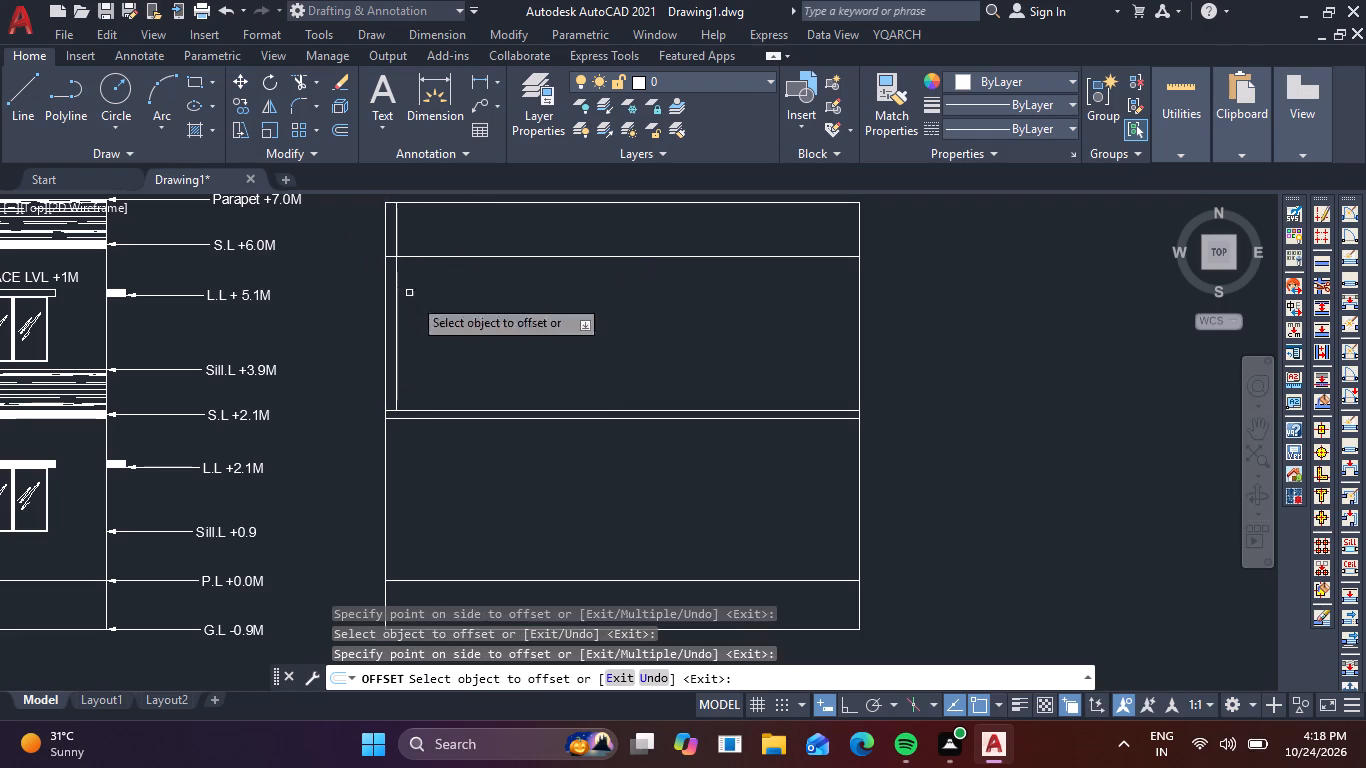
click(385, 462)
click(519, 484)
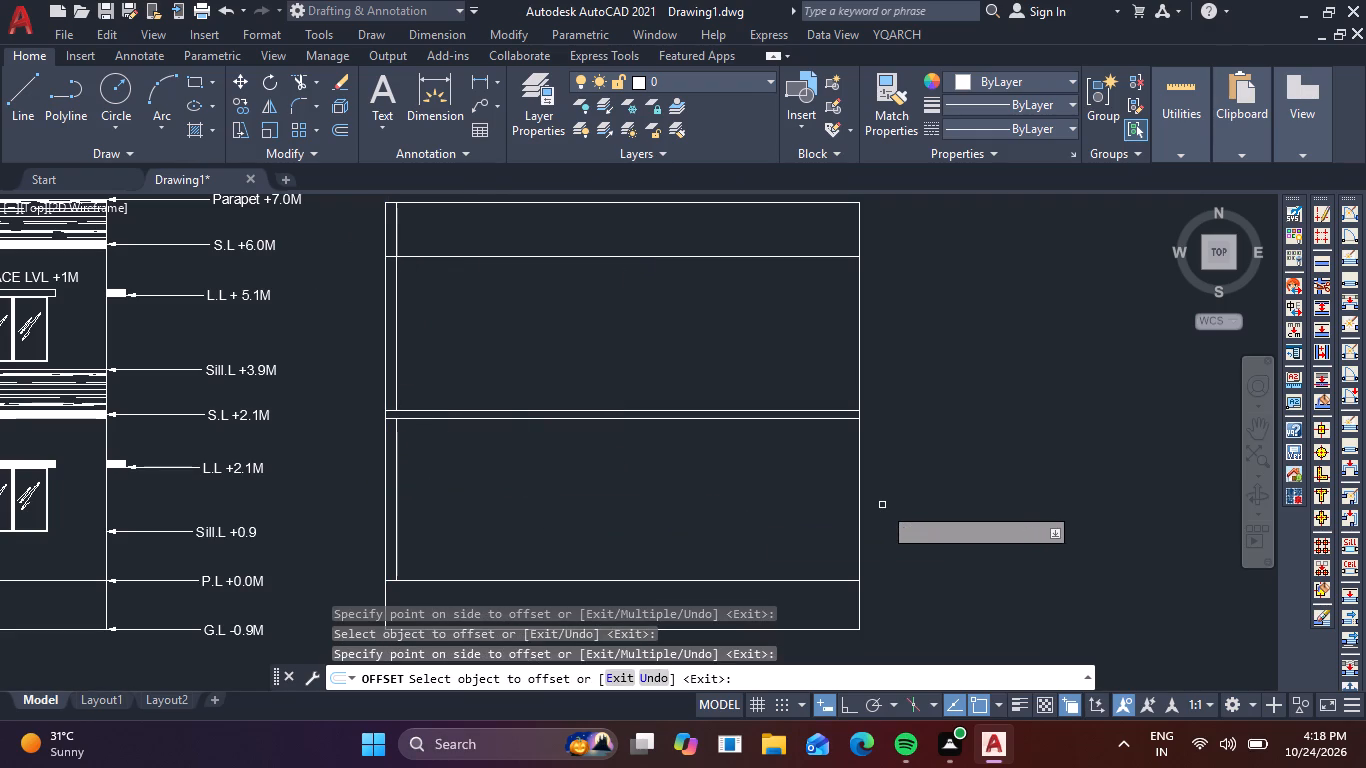
Offset the right side line inward by 0.20 at the lower storey, upper storey and parapet to form the right wall thickness.
click(860, 515)
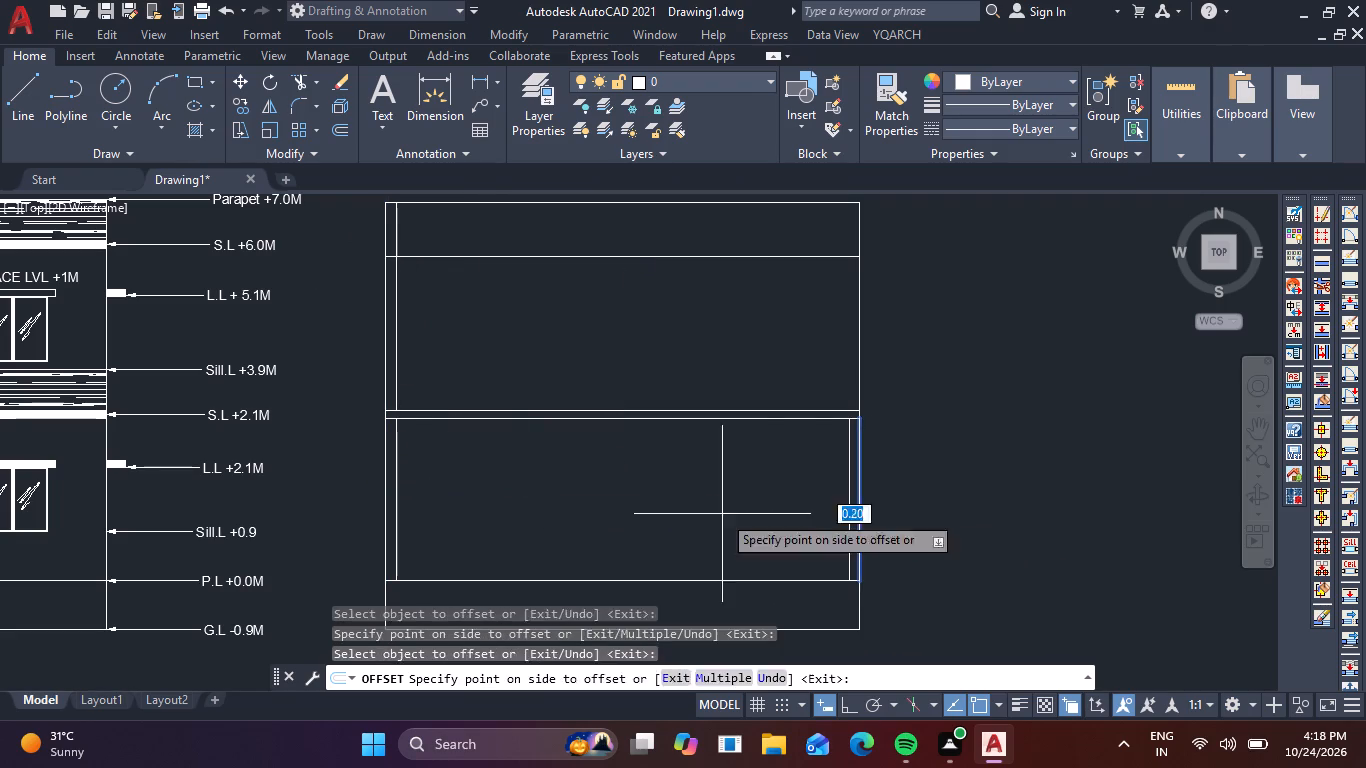
click(722, 514)
click(859, 351)
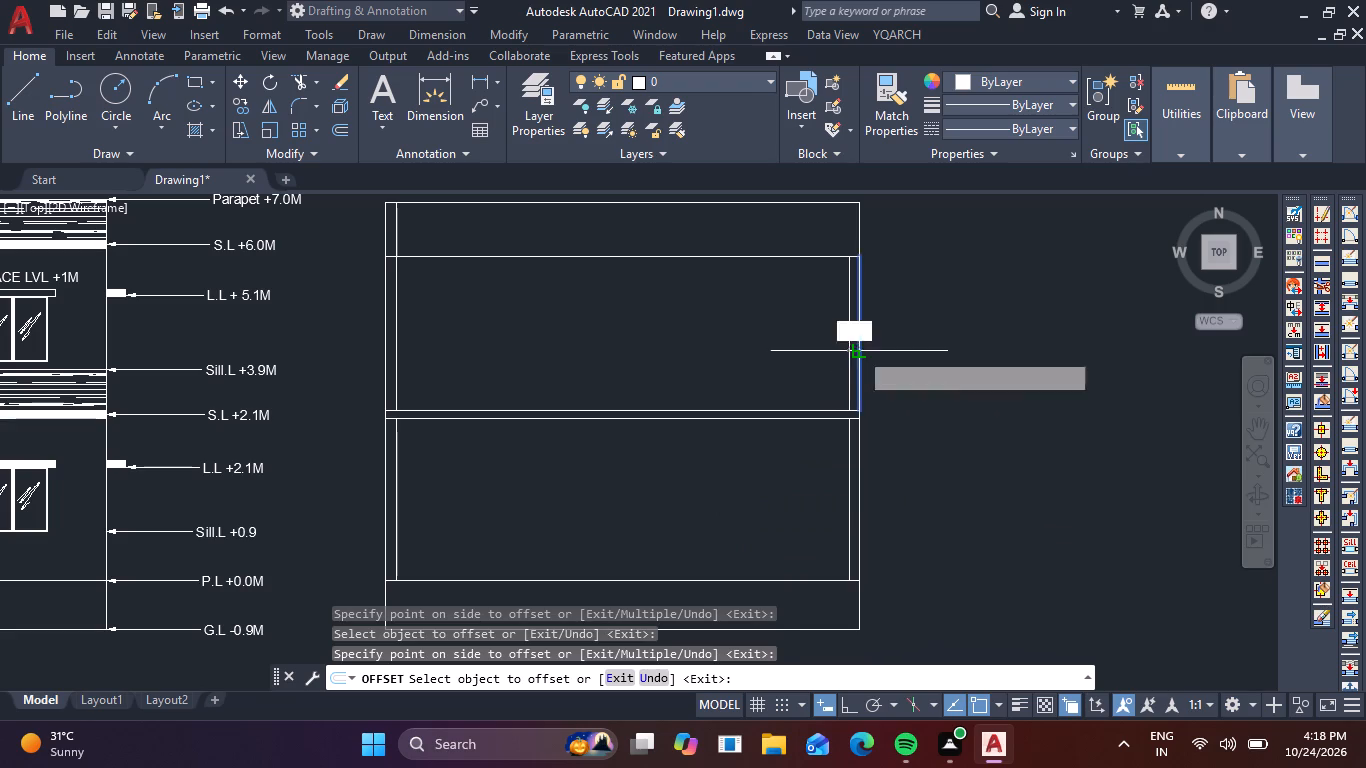
click(764, 354)
click(859, 220)
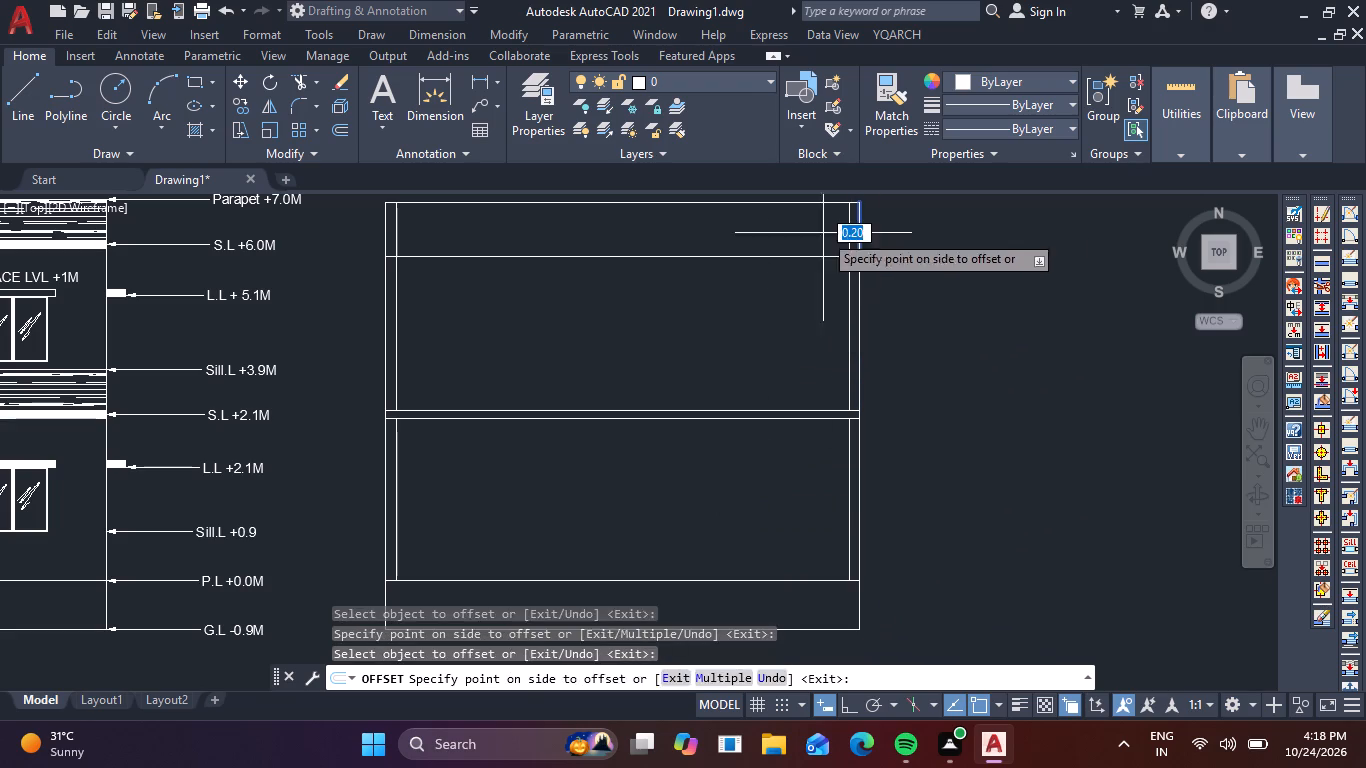
click(789, 251)
middle_drag(909, 317, 930, 381)
key(Escape)
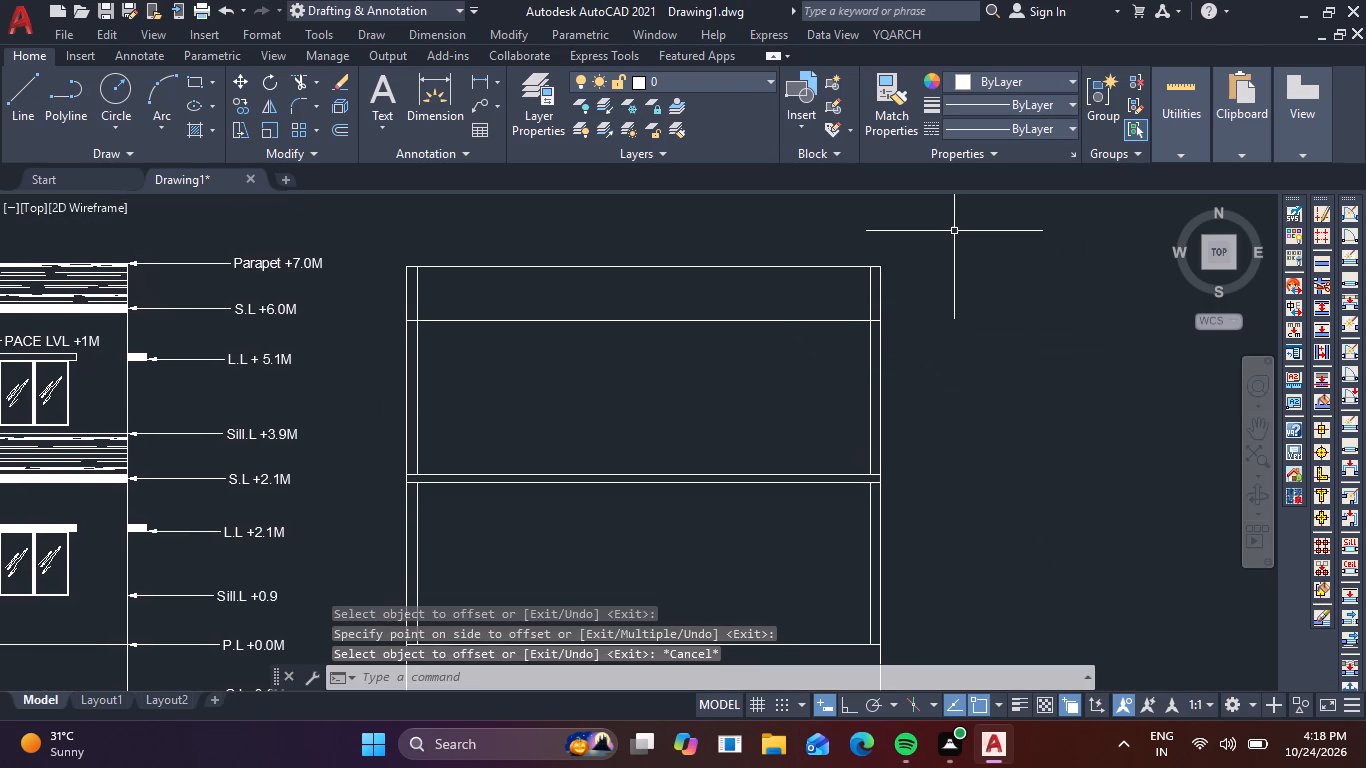
Offset the new view's upper slab-level line upward by 0.15 to form the upper slab thickness.
key(o)
key(Return)
text(.1)
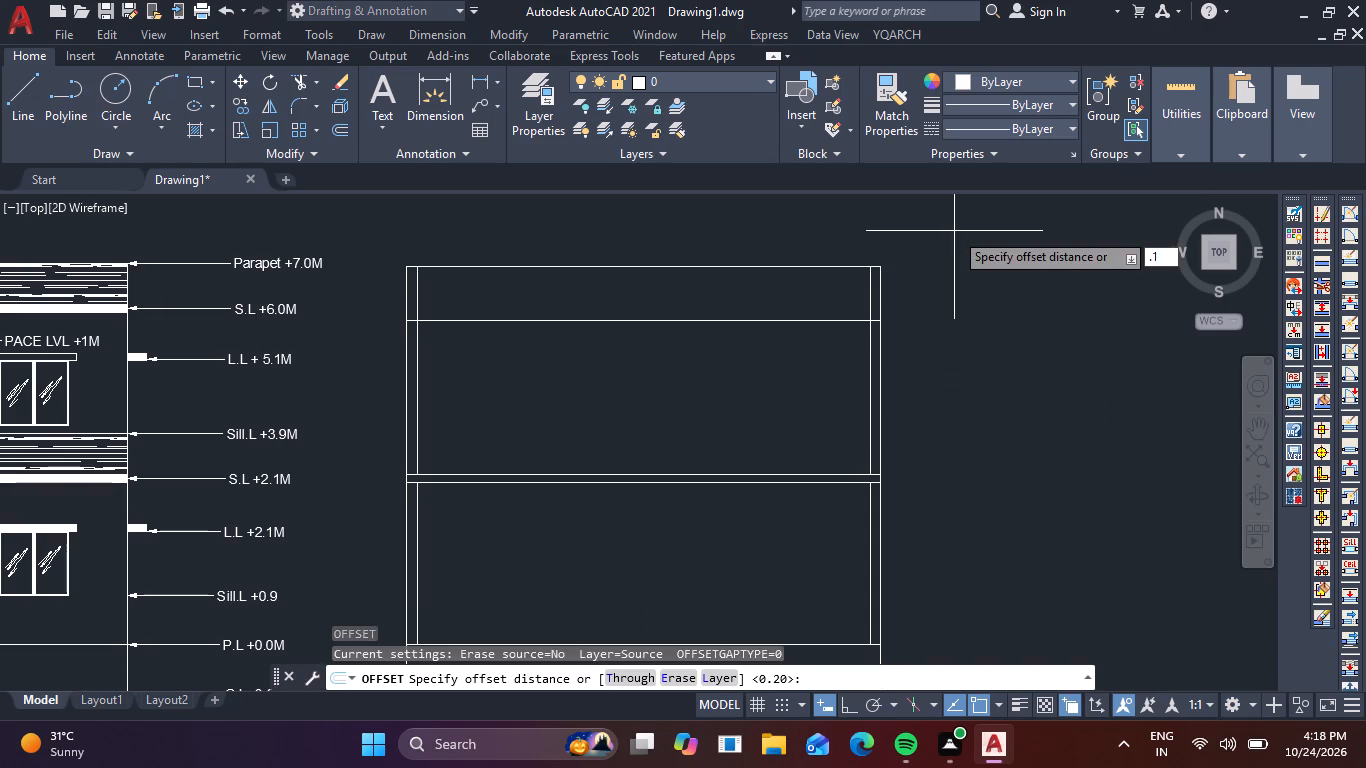
key(5)
key(Return)
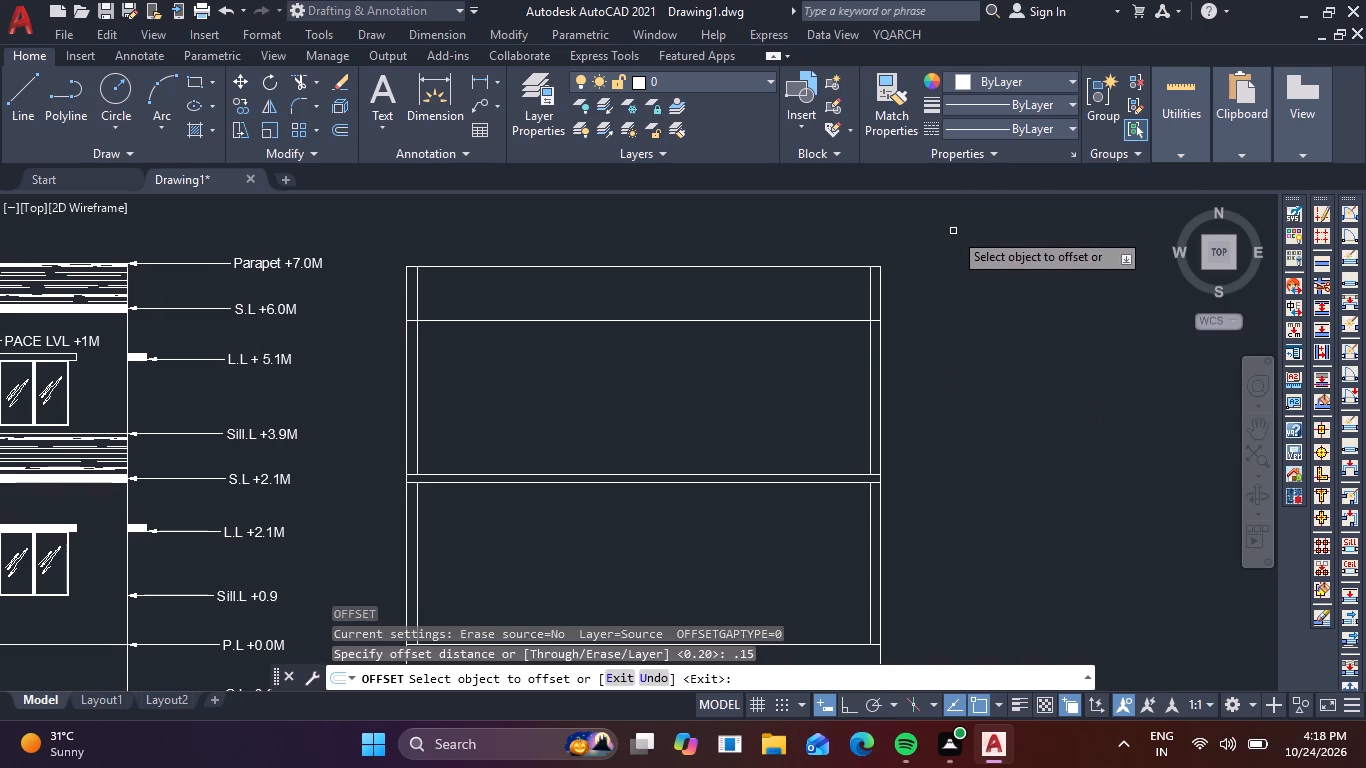
click(797, 318)
click(814, 294)
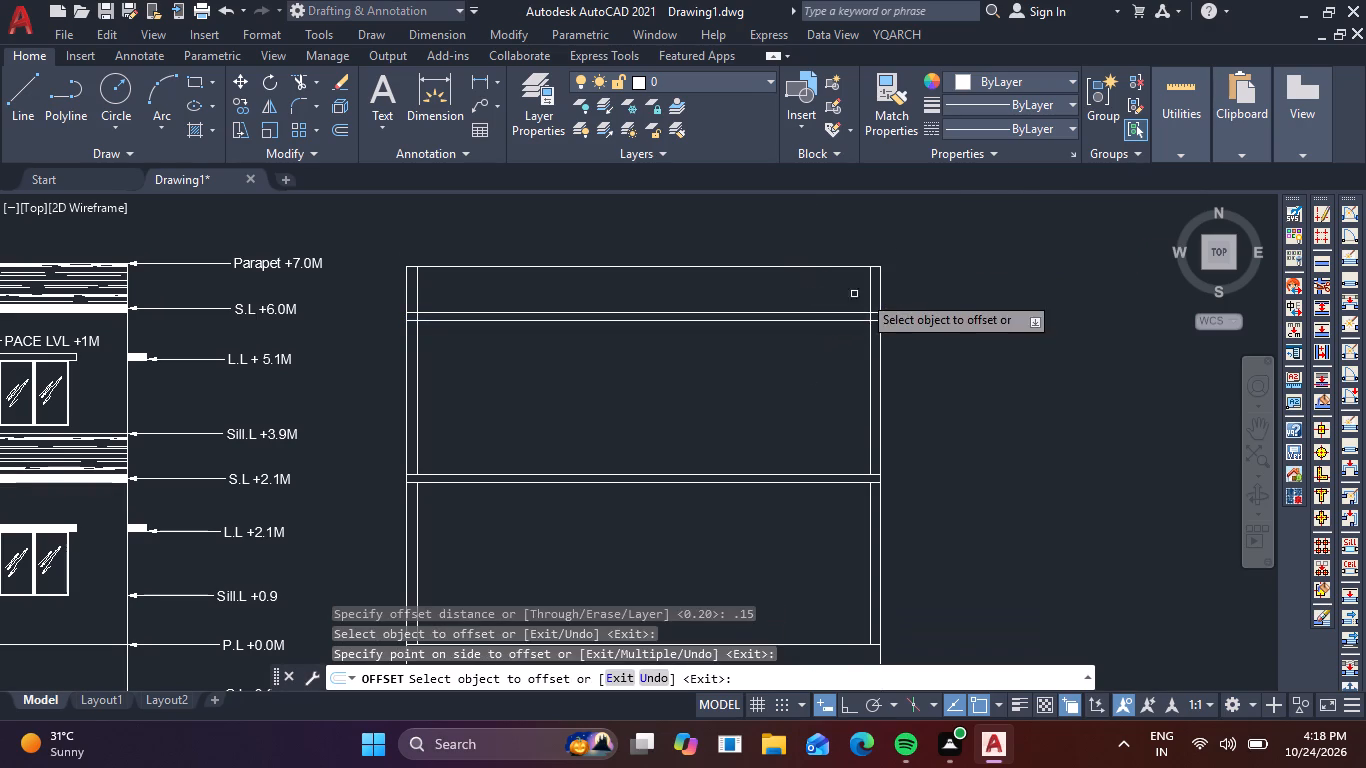
key(Escape)
key(Escape)
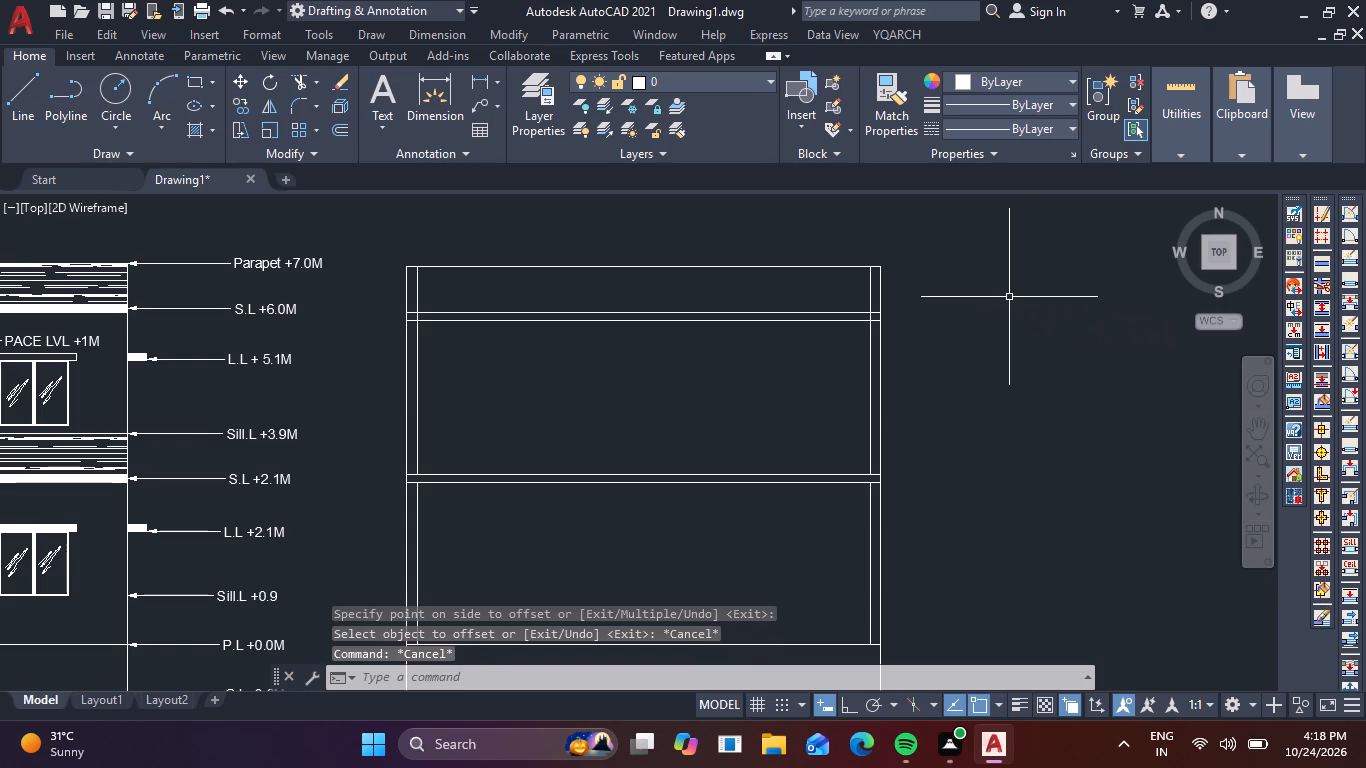
Trim the left and right inner wall lines where they cross the upper slab thickness.
text(TR)
key(space)
scroll(340, 309, up, 3)
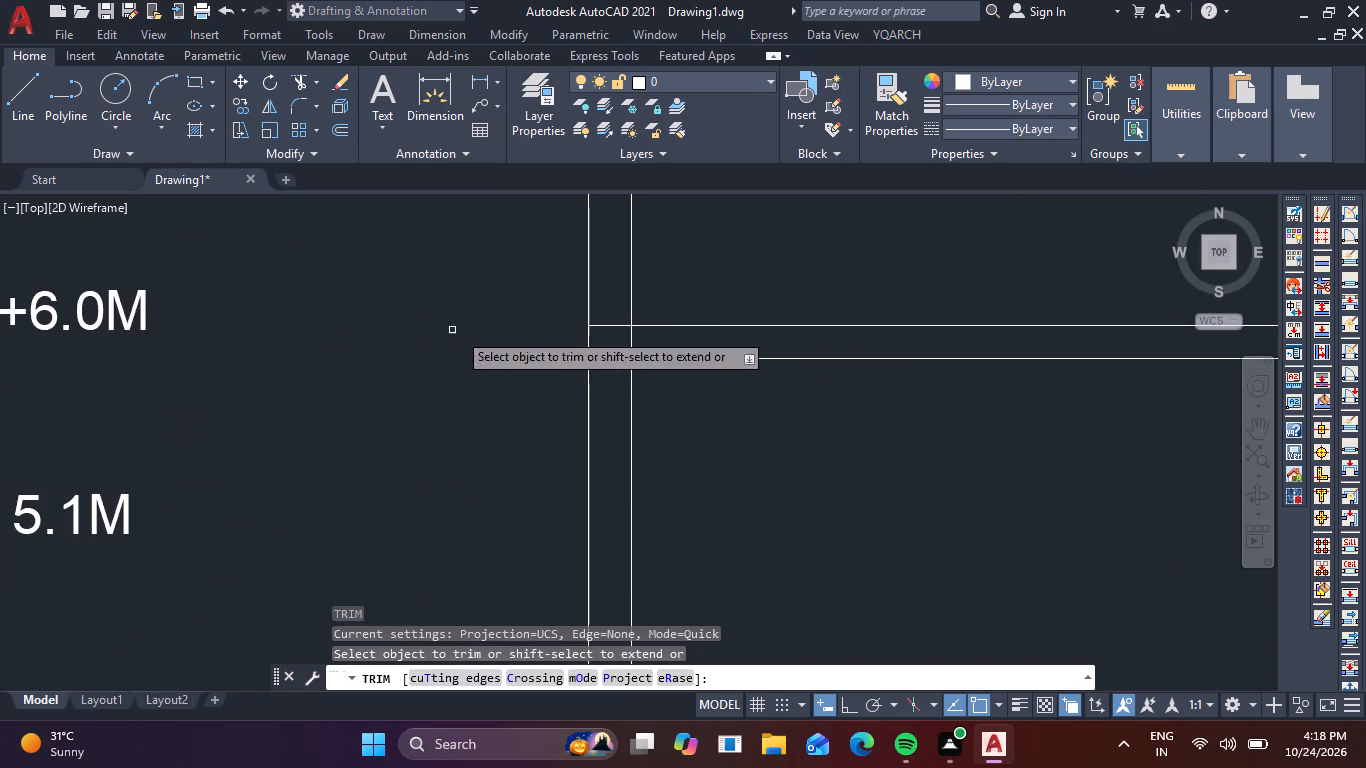
click(607, 342)
click(643, 340)
scroll(650, 351, down, 3)
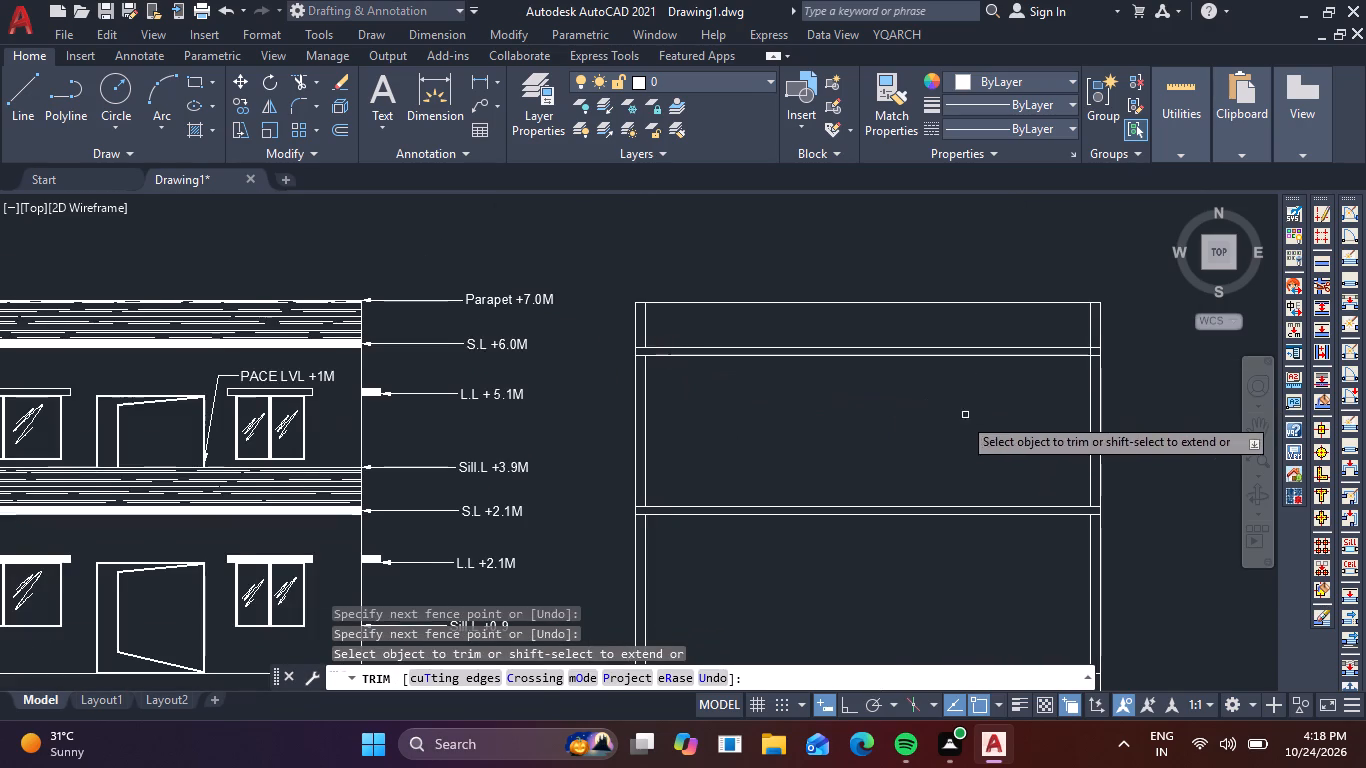
middle_drag(949, 421, 704, 416)
scroll(835, 377, up, 4)
click(885, 266)
drag(834, 264, 823, 264)
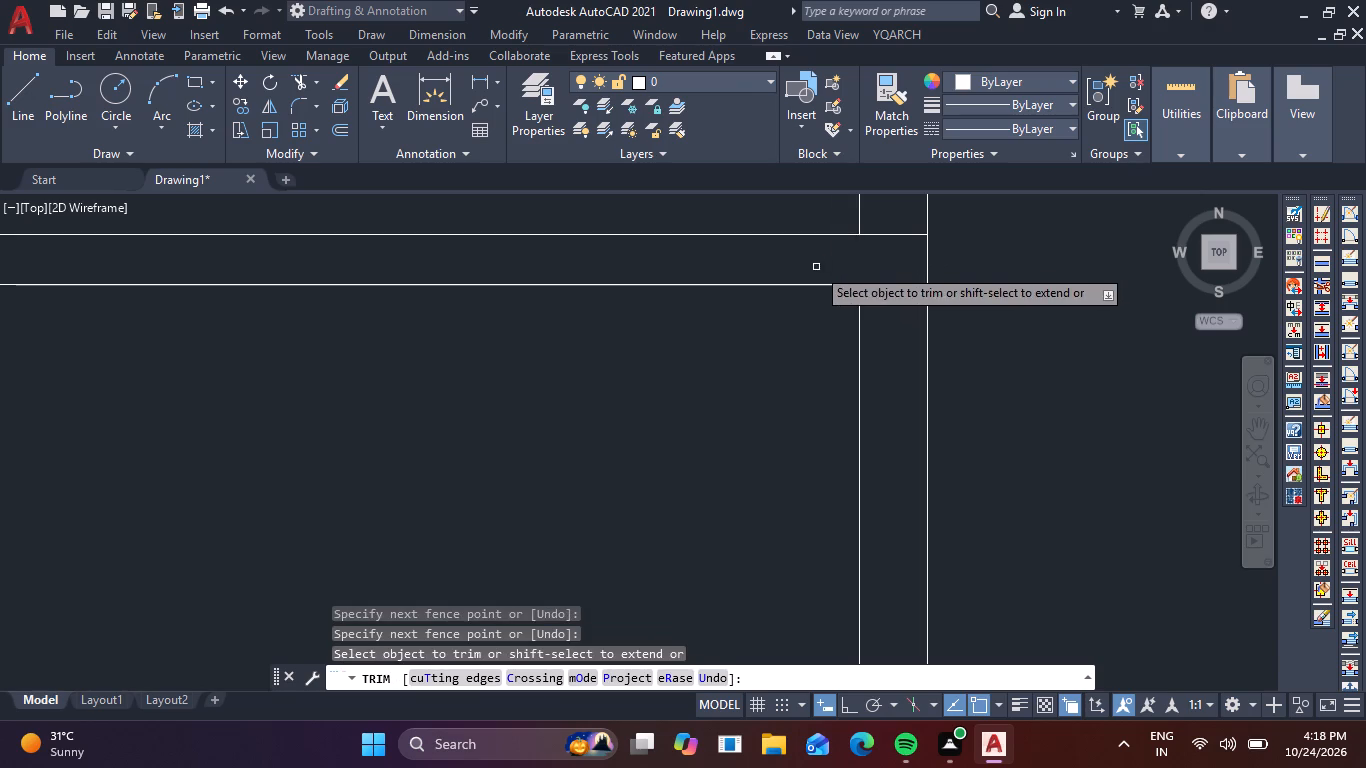
scroll(816, 267, down, 4)
scroll(814, 445, up, 5)
scroll(799, 409, down, 4)
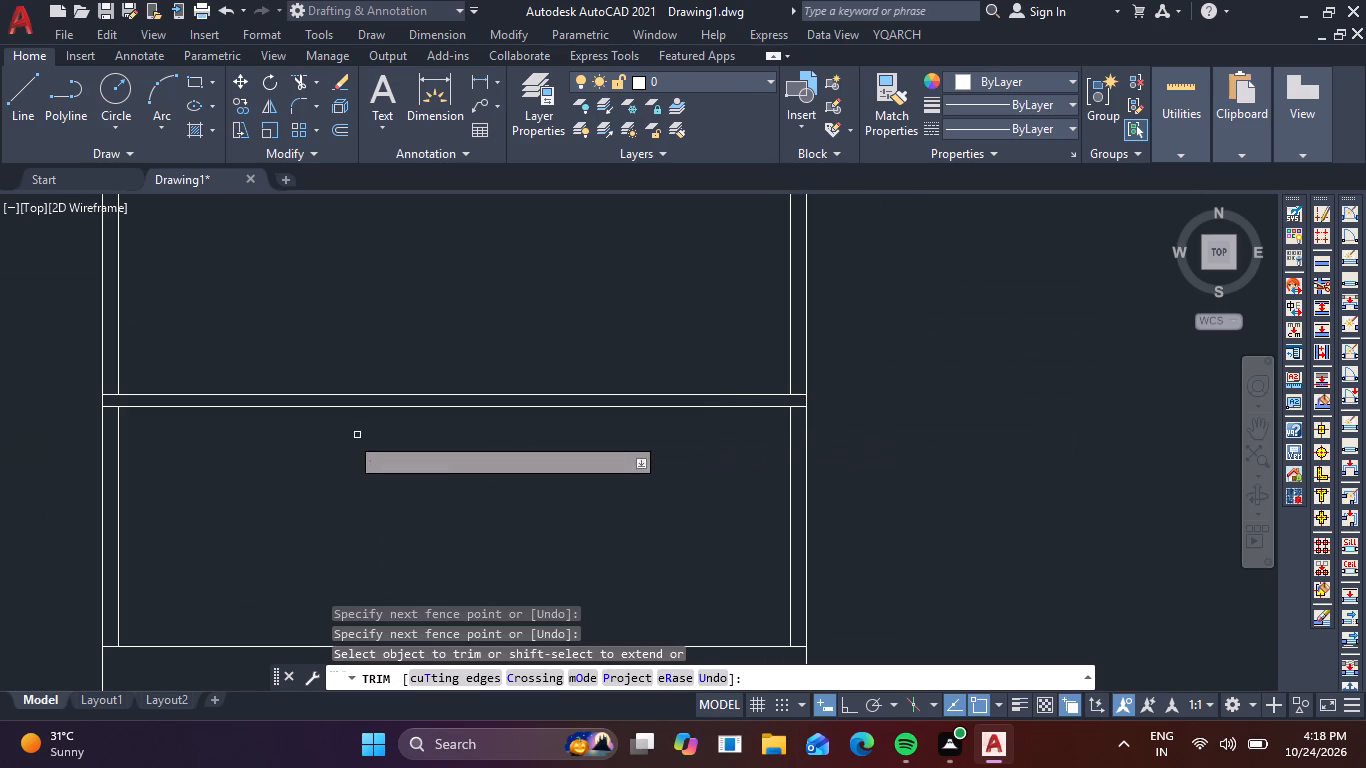
key(Escape)
Draw a vertical line 6.00 long, right of the view's centre, from the plinth-level line up to the upper slab's underside.
scroll(268, 481, down, 1)
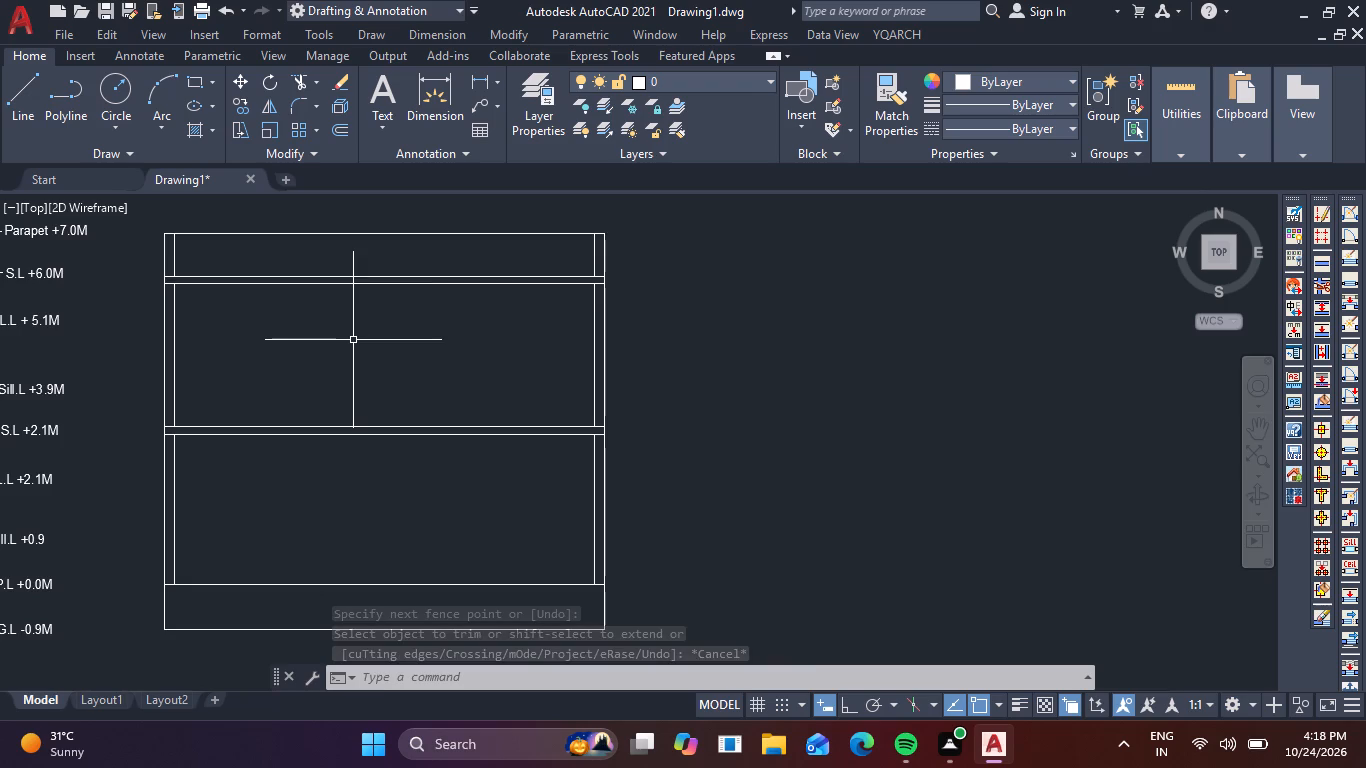
scroll(353, 340, down, 1)
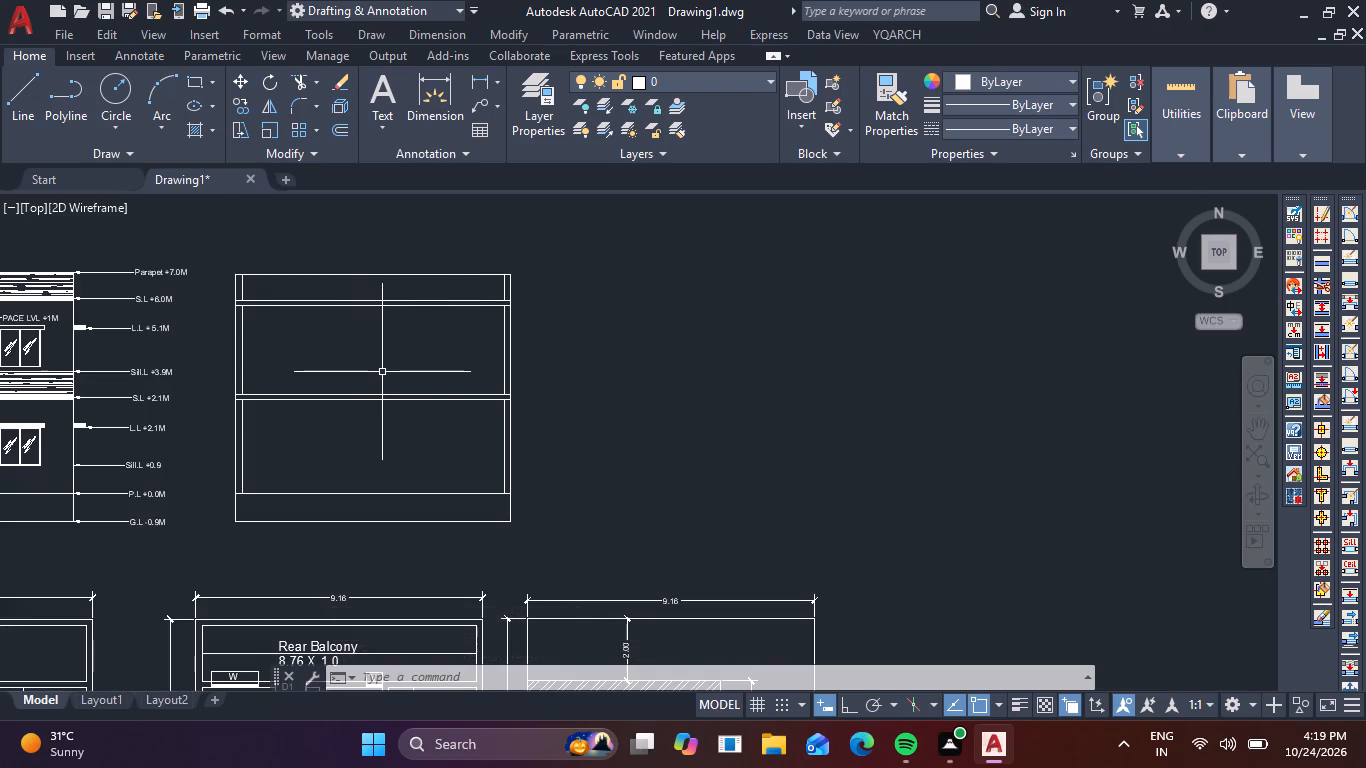
text(L)
key(space)
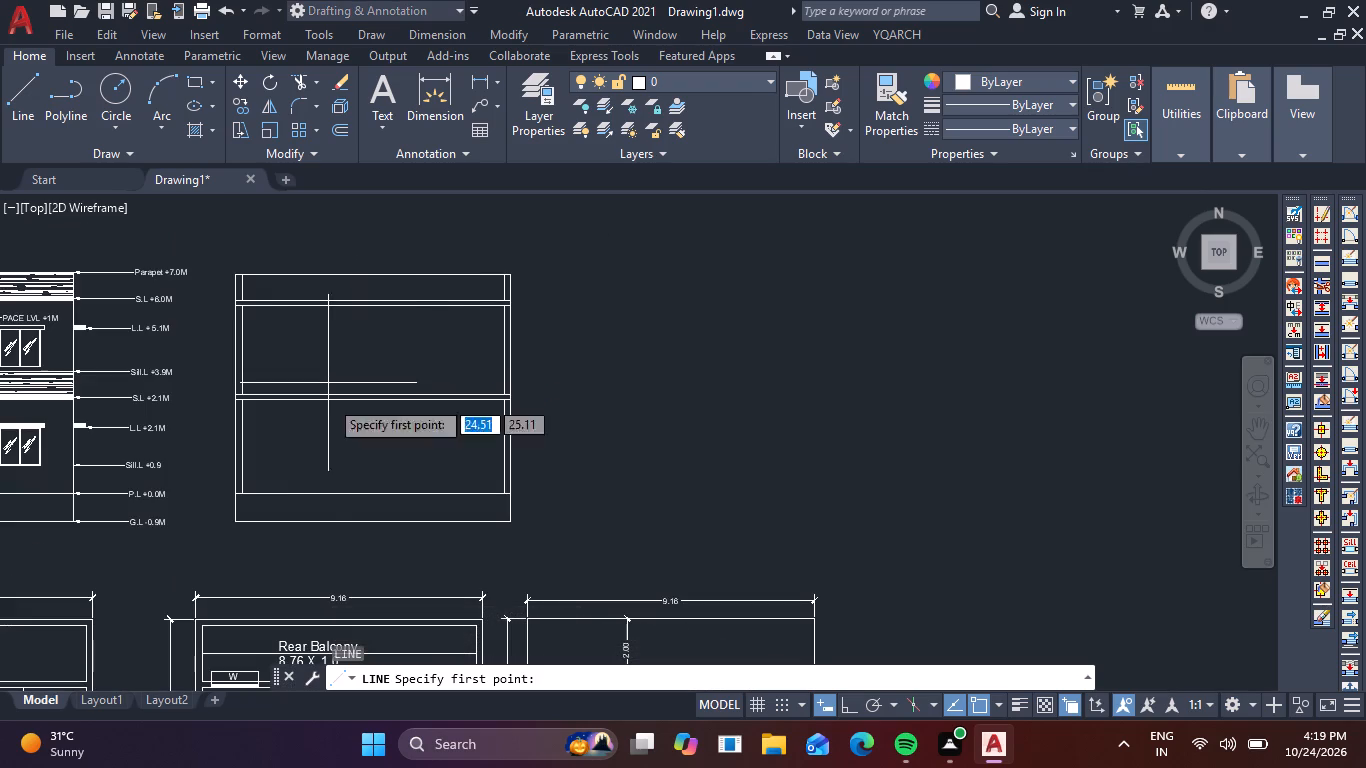
click(412, 494)
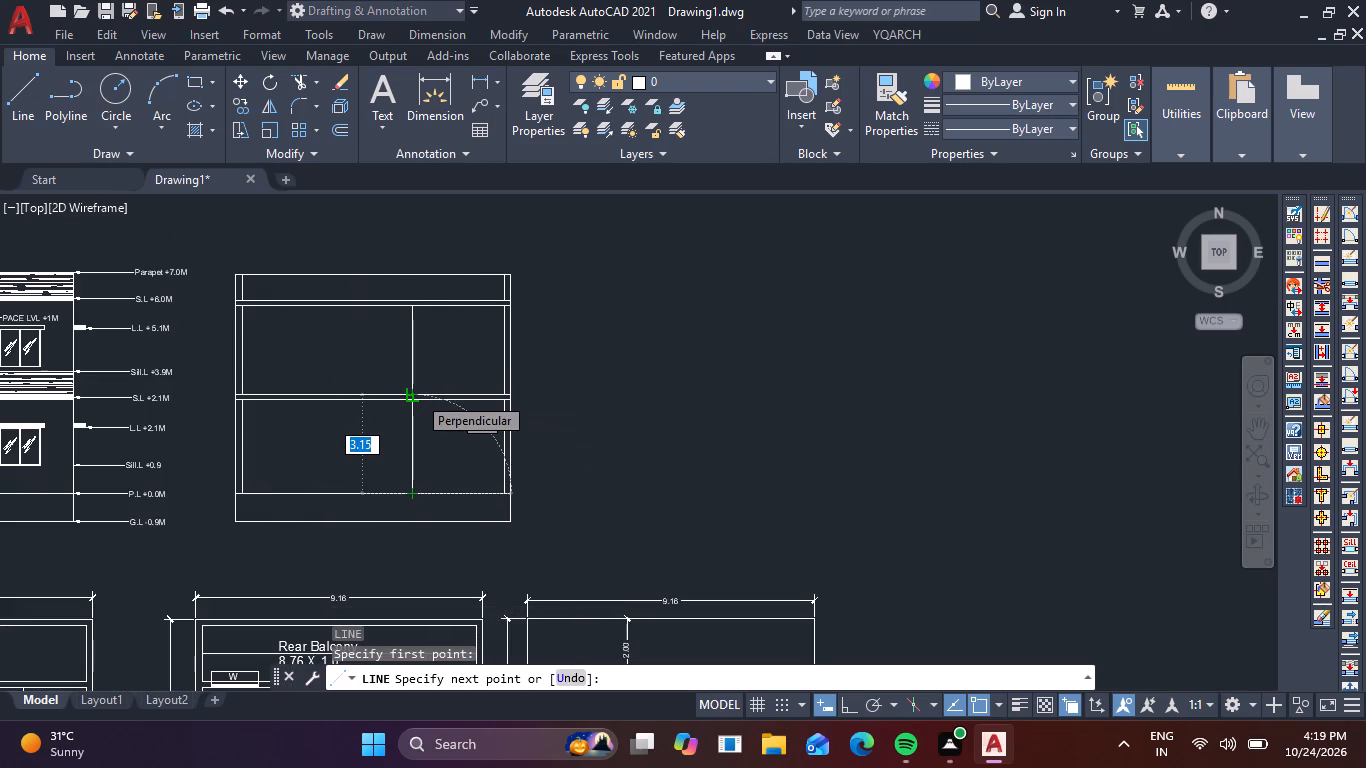
click(416, 310)
key(space)
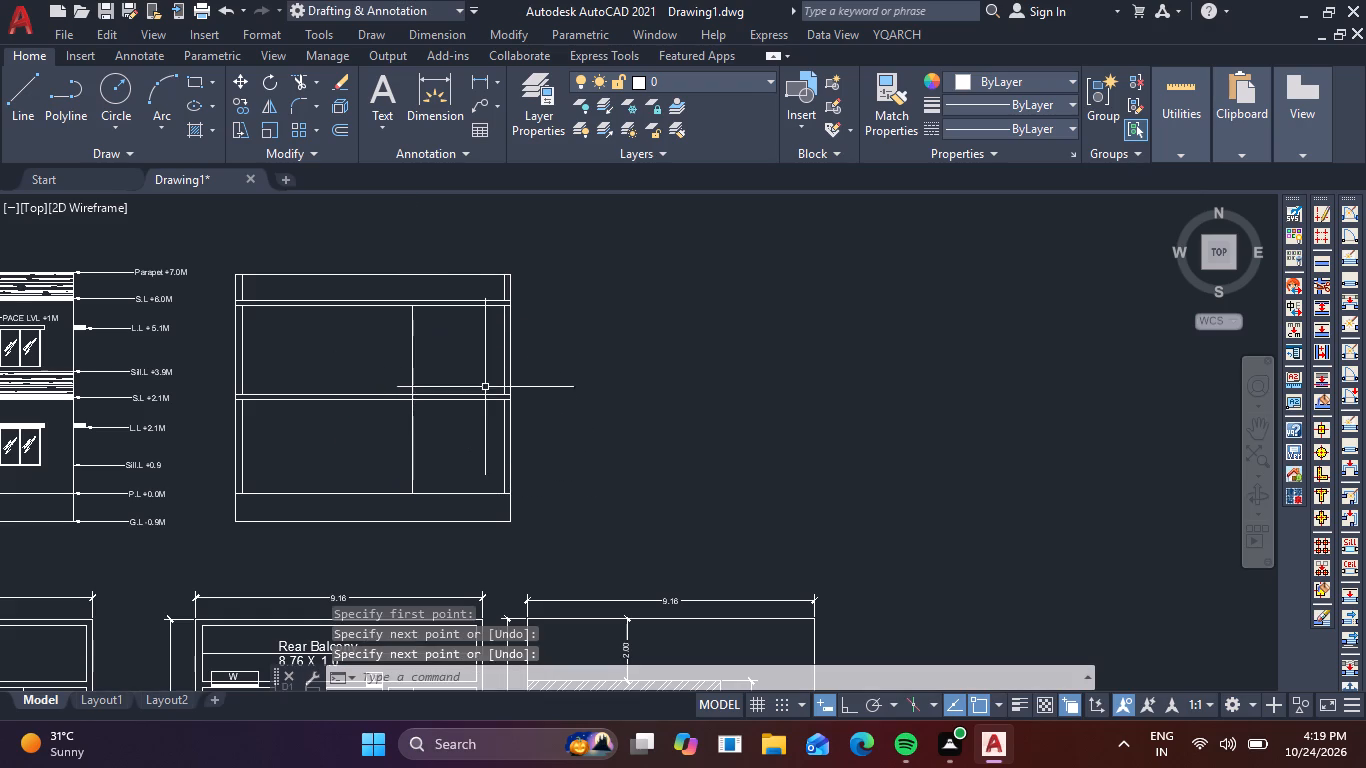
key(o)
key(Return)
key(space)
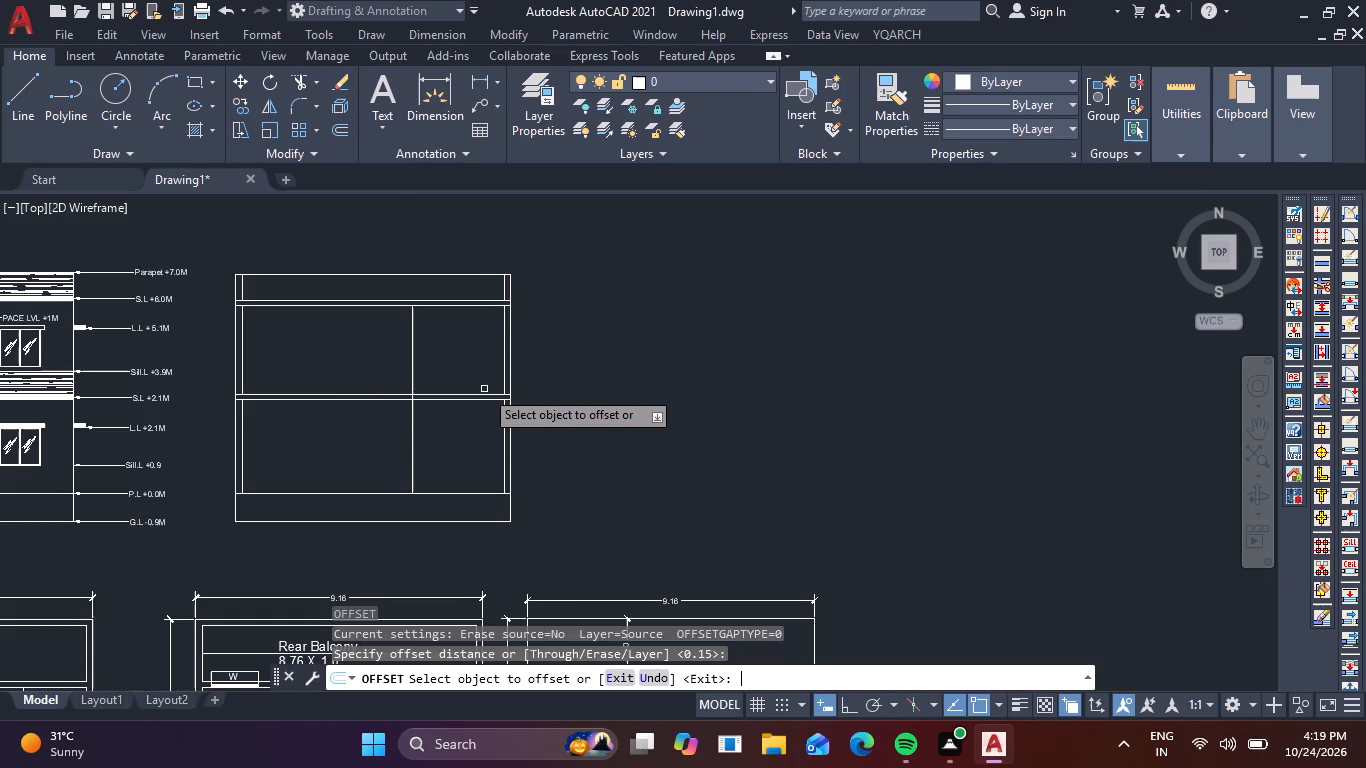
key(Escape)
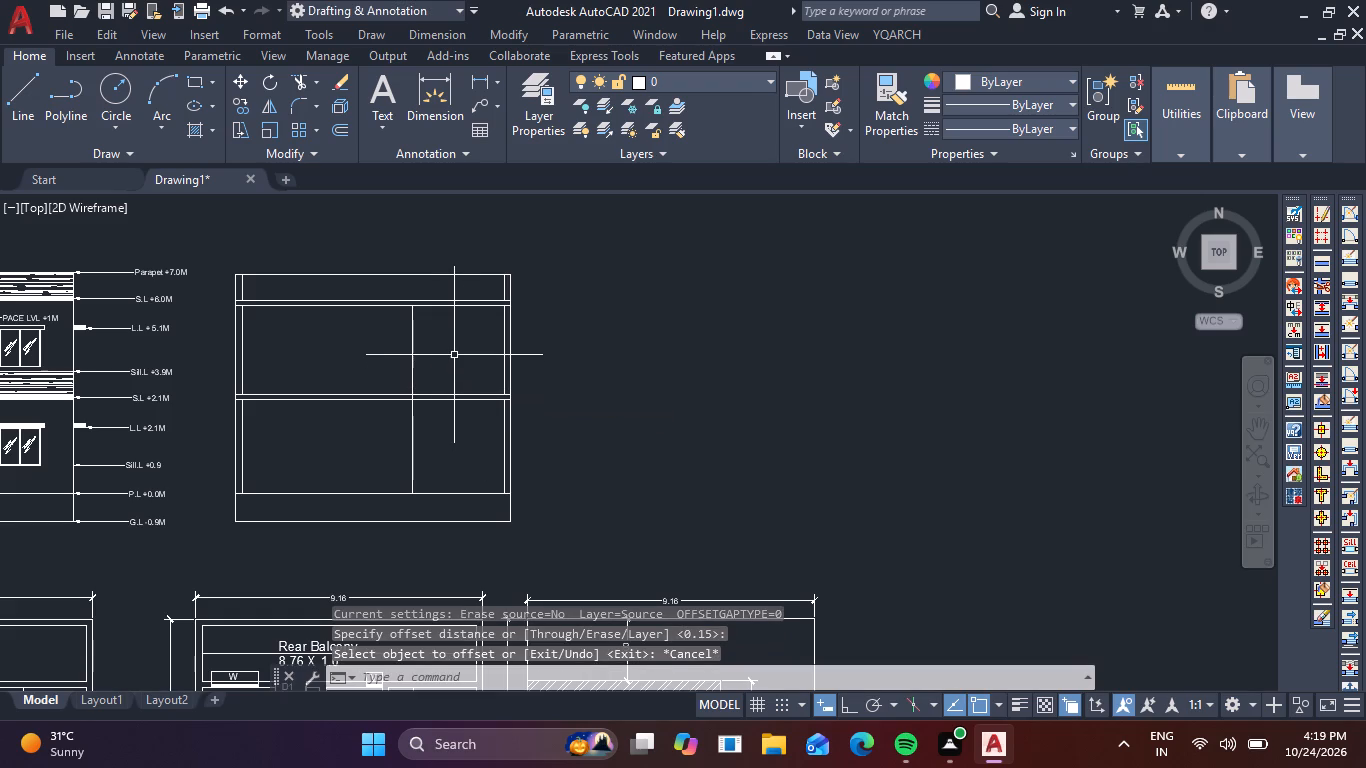
Offset the interior partition line by 0.20 towards the right wall to form the partition thickness.
text(O)
key(space)
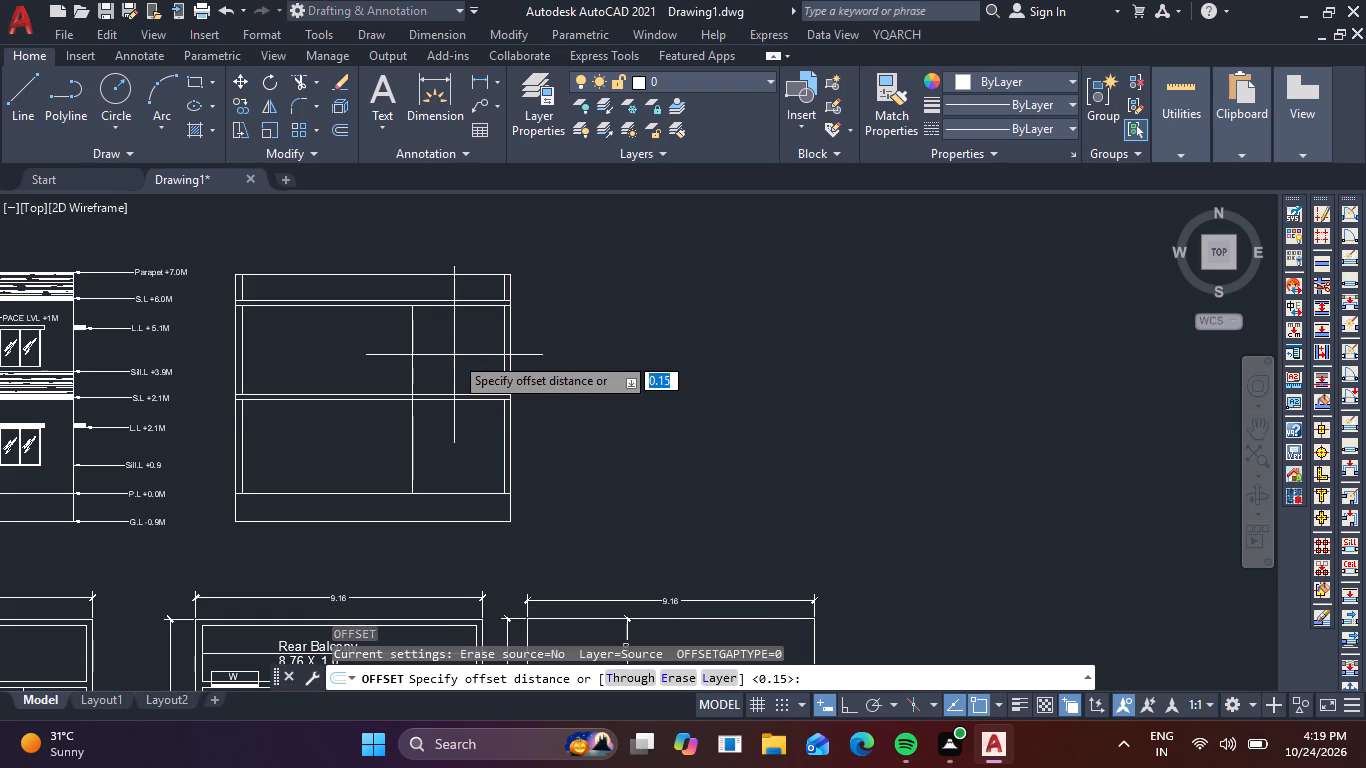
text(.20)
key(space)
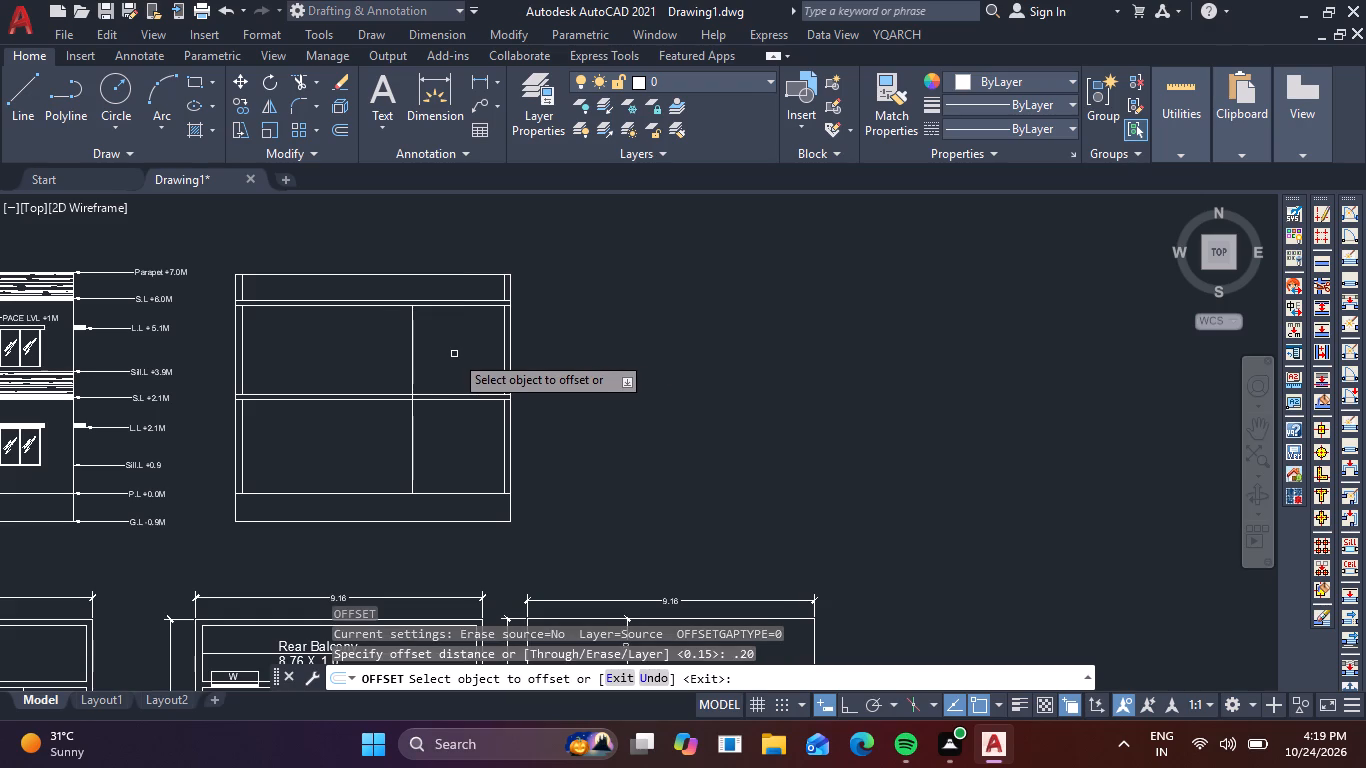
click(413, 356)
click(499, 355)
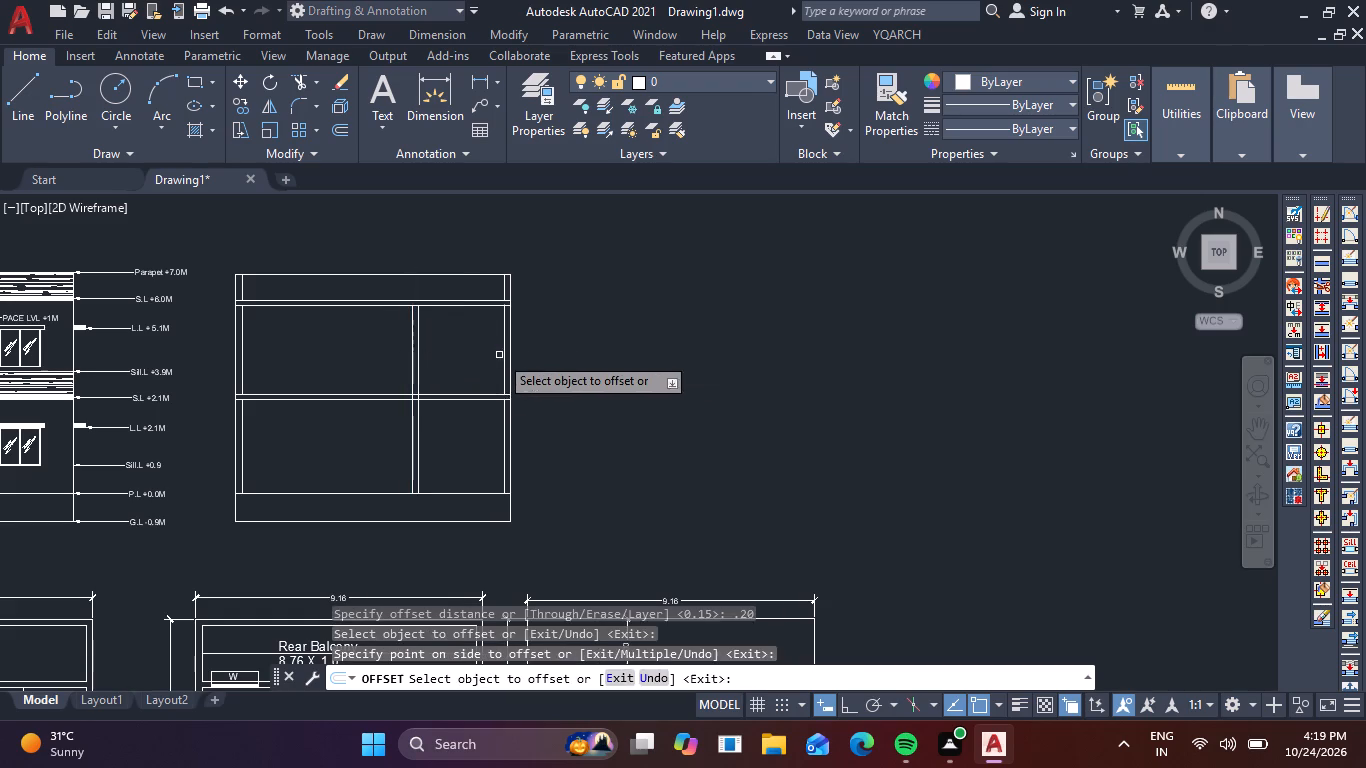
key(Escape)
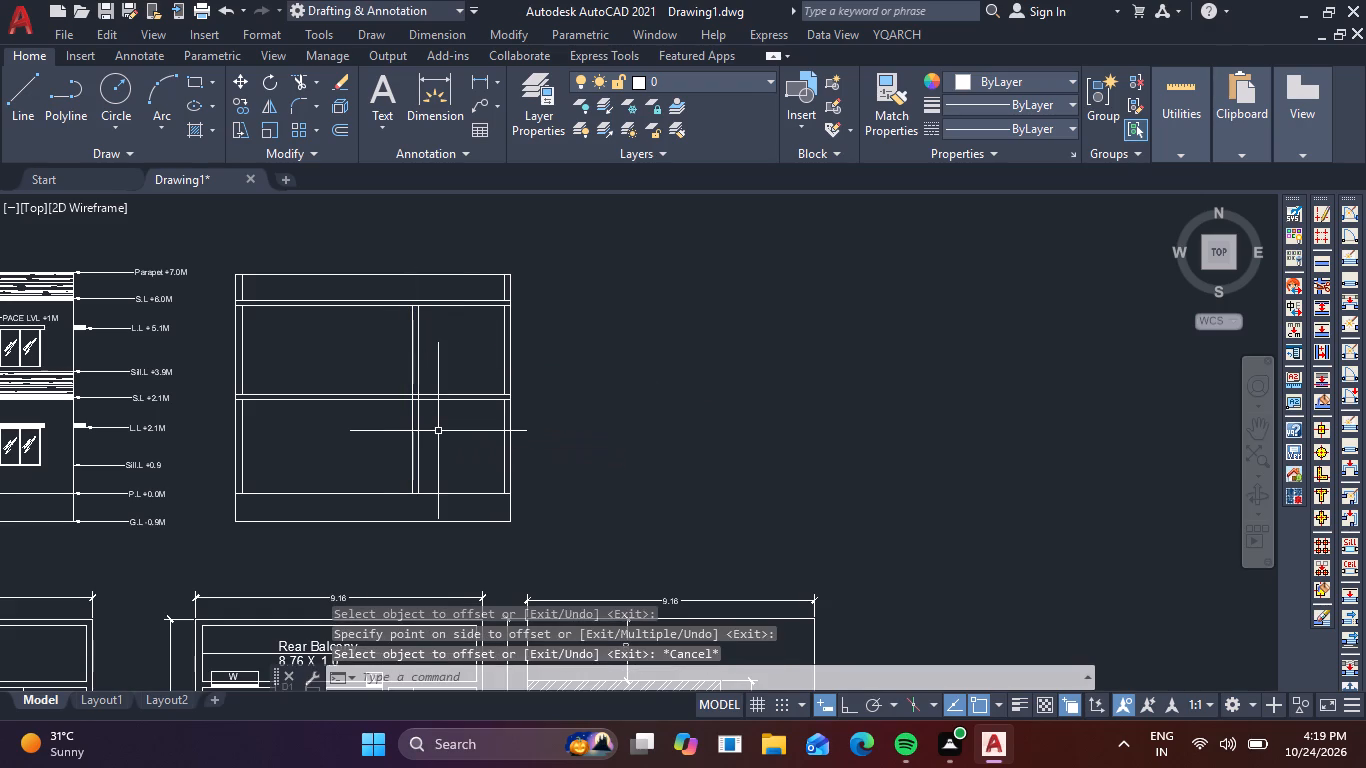
Trim both partition lines where they cross the intermediate slab thickness.
text(TR)
key(space)
scroll(411, 406, up, 5)
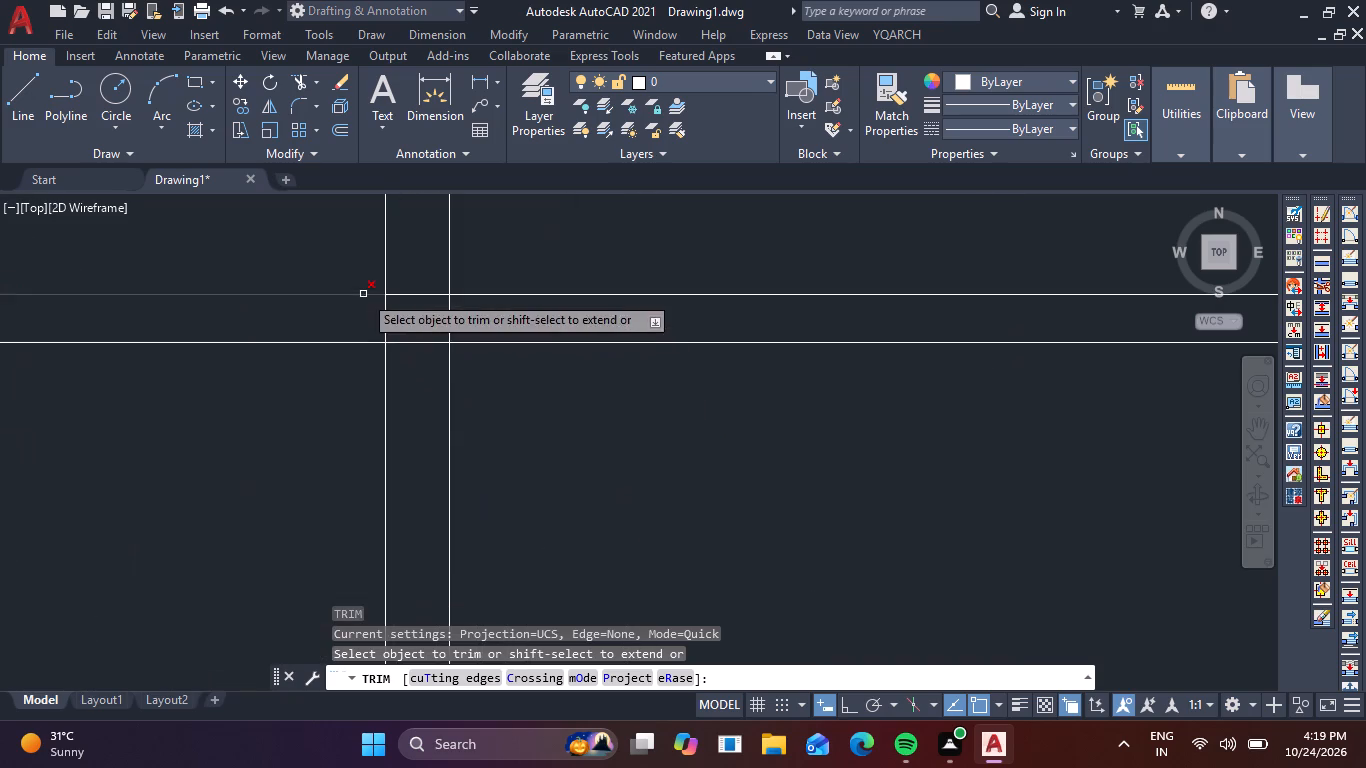
click(371, 313)
click(487, 311)
scroll(480, 322, down, 5)
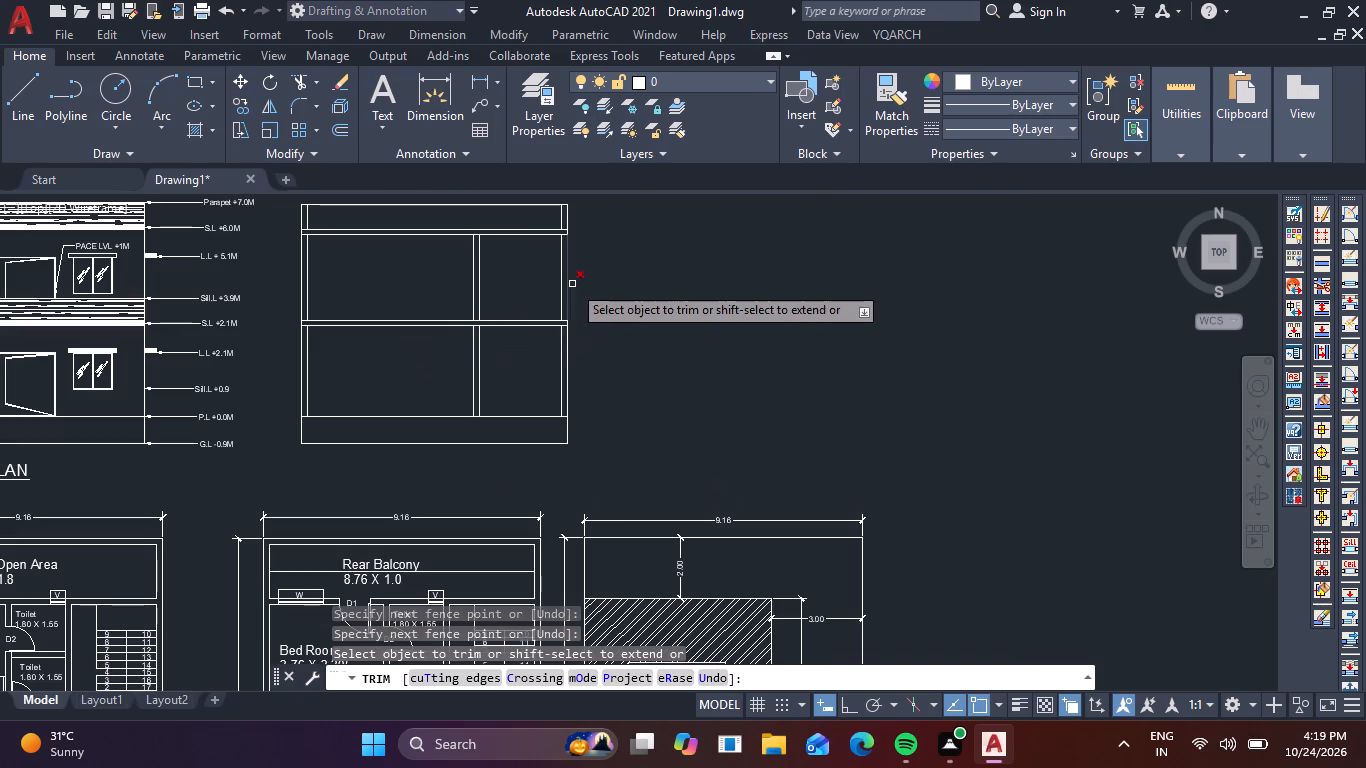
key(Escape)
key(Escape)
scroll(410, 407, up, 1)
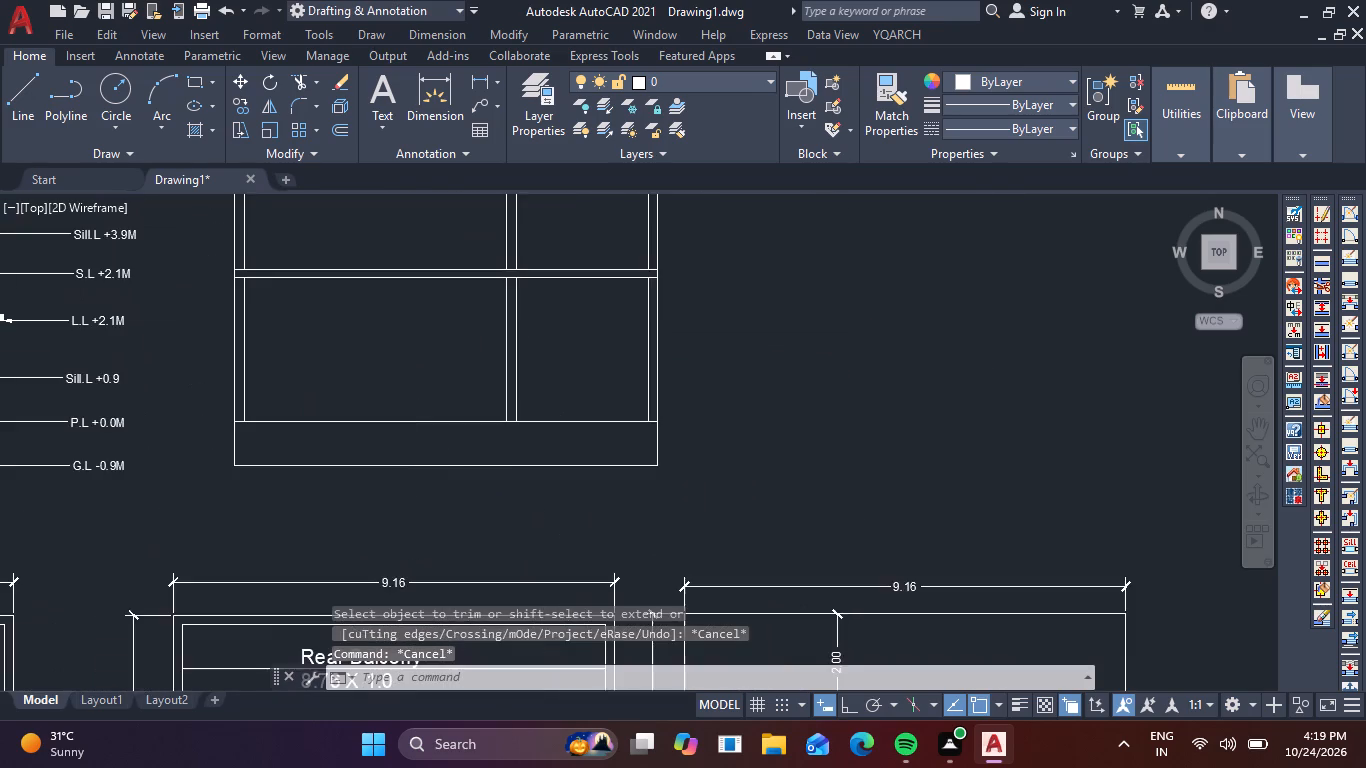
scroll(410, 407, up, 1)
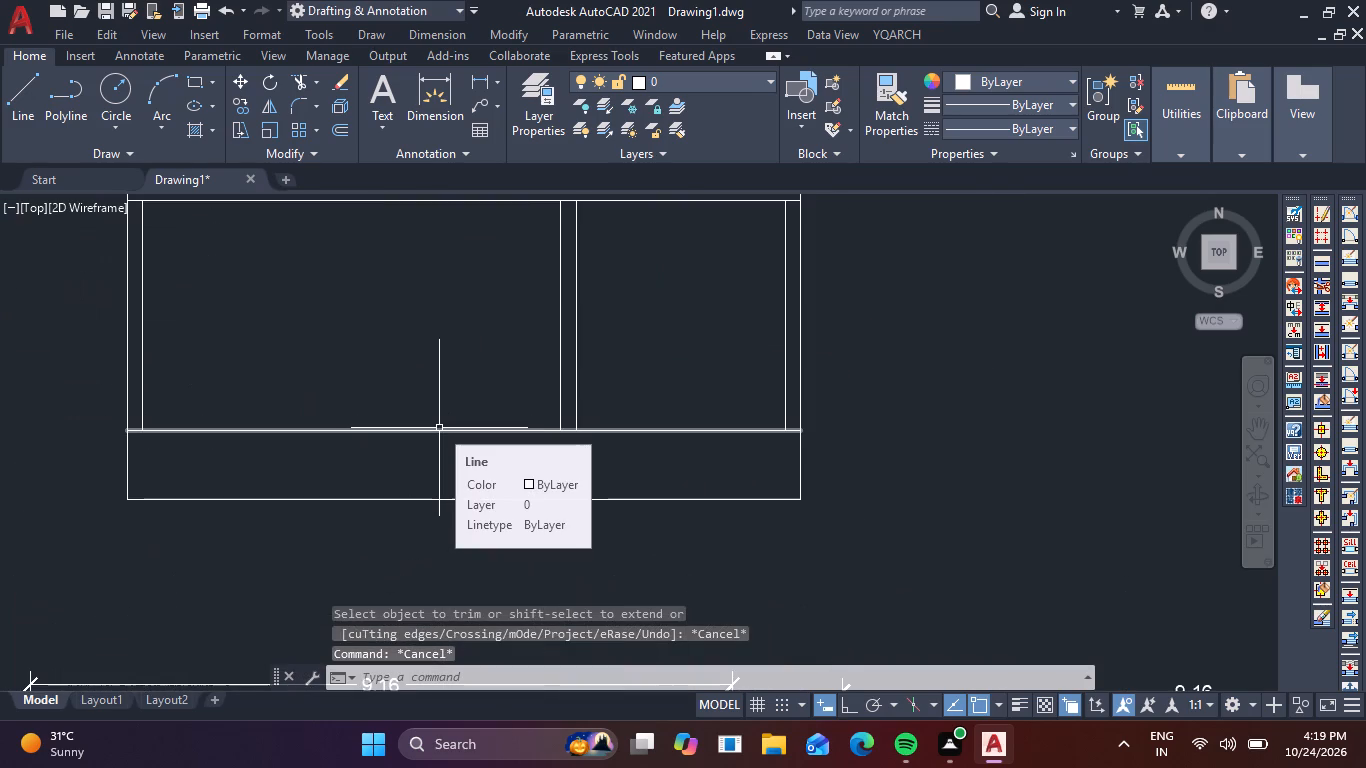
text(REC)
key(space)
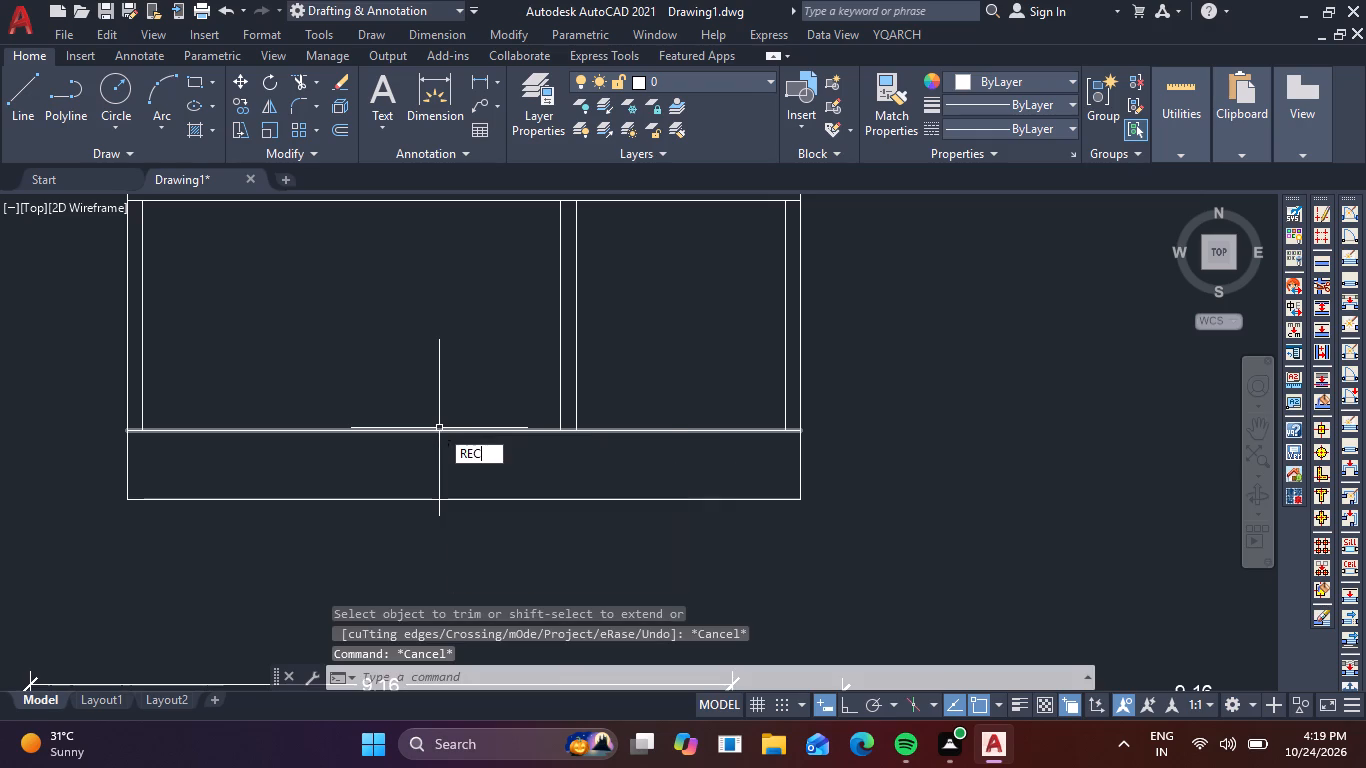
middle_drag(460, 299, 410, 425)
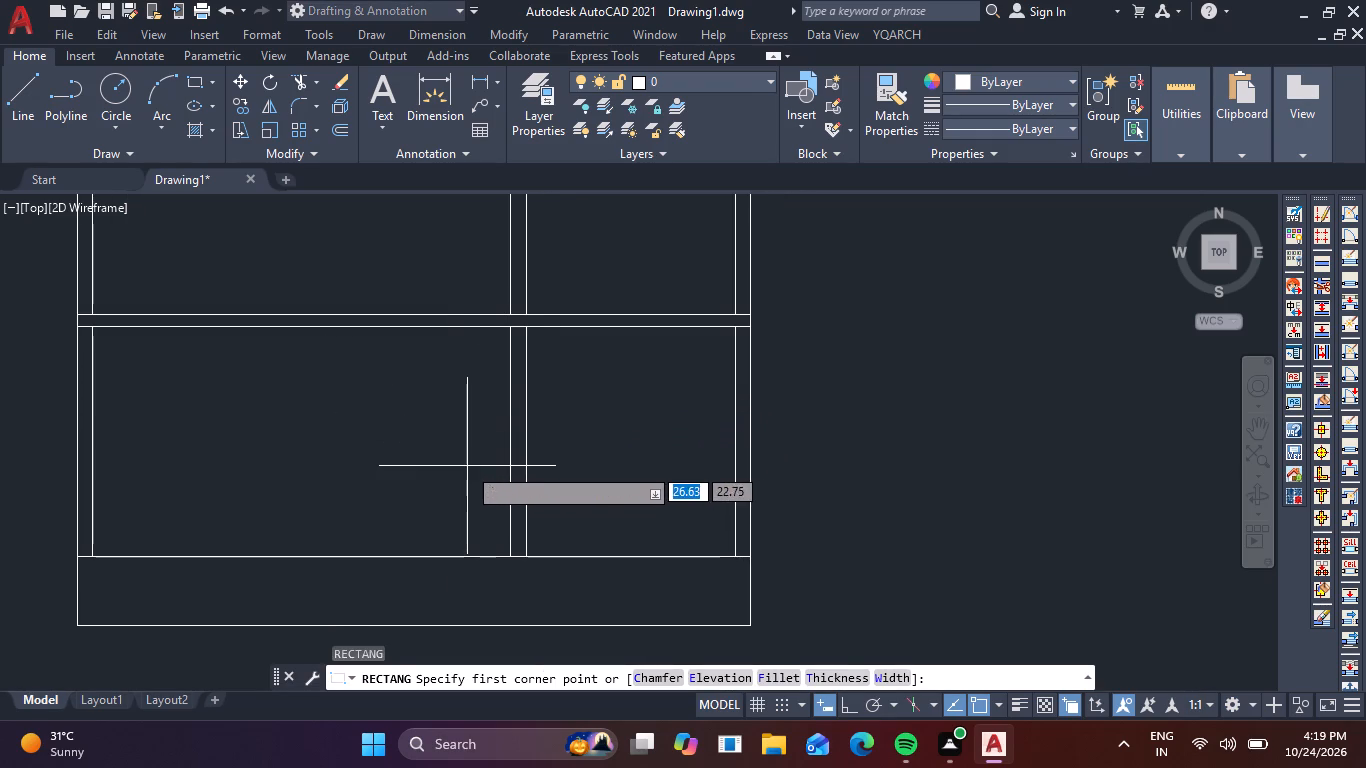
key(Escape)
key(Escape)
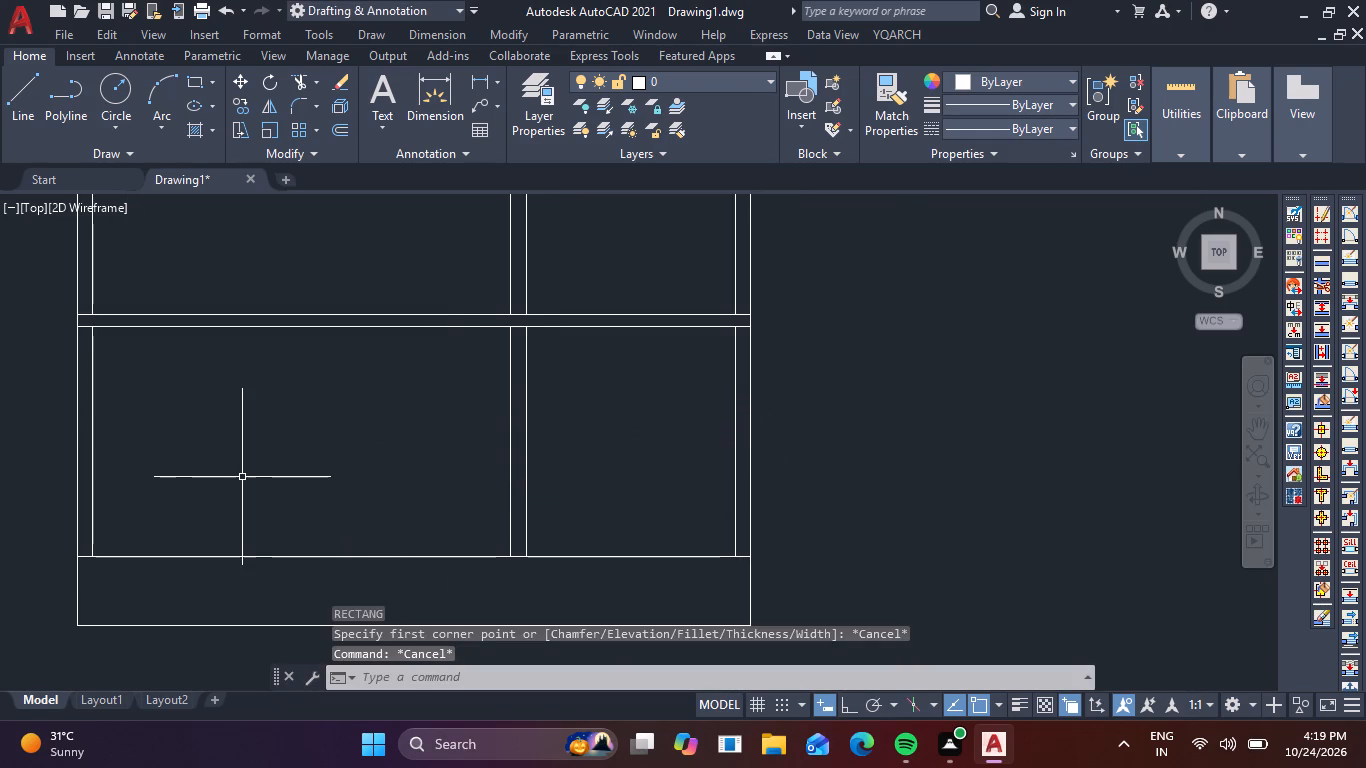
Offset the plinth-level line upward by 2.1 and by 5.1 as lintel-level guide lines for the two storeys.
key(o)
key(Return)
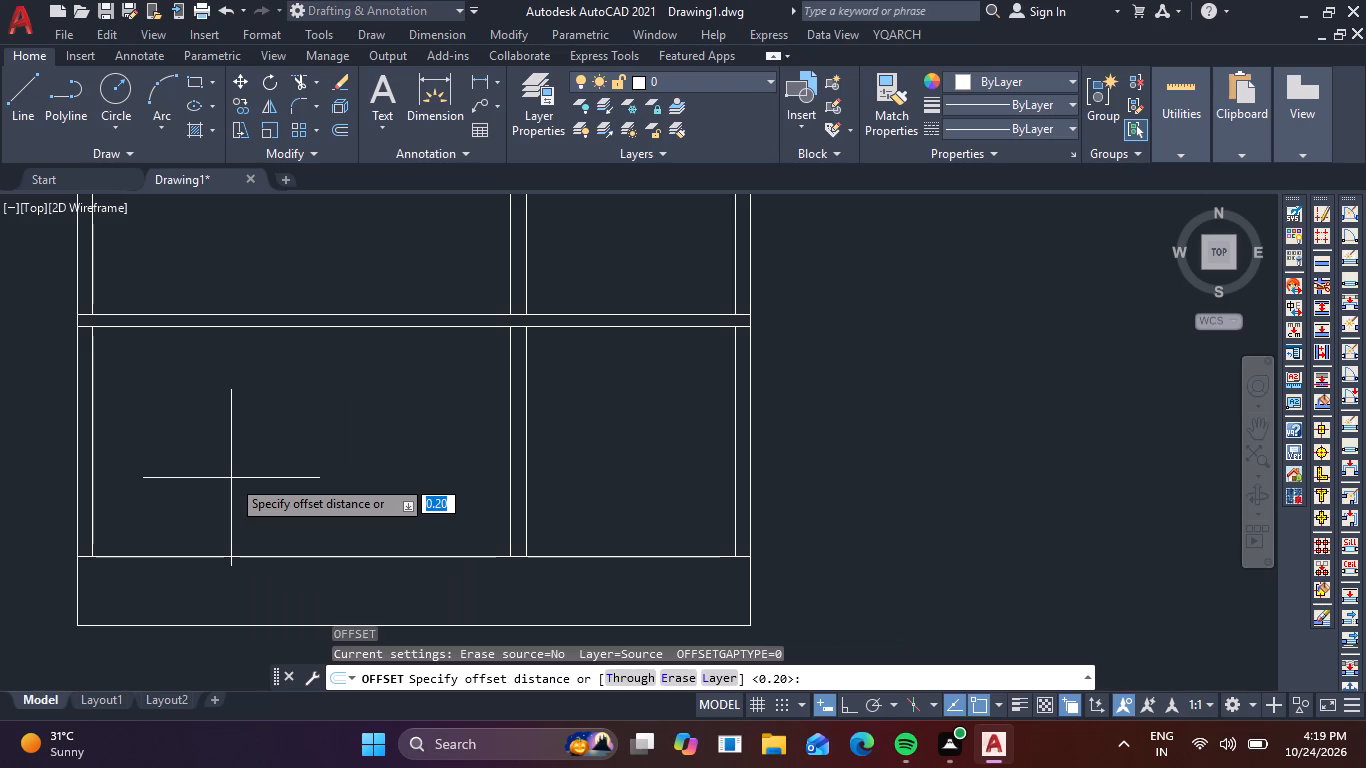
key(2)
text(.1)
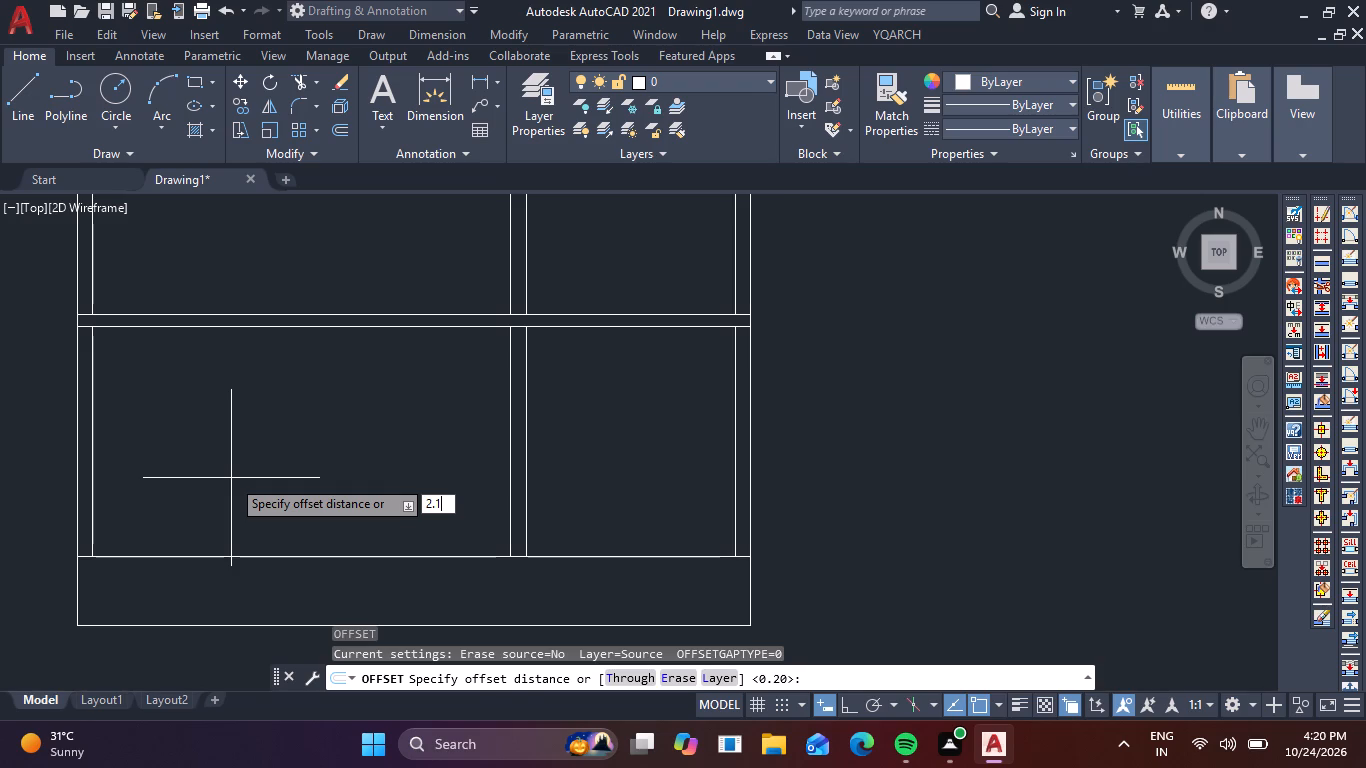
key(Return)
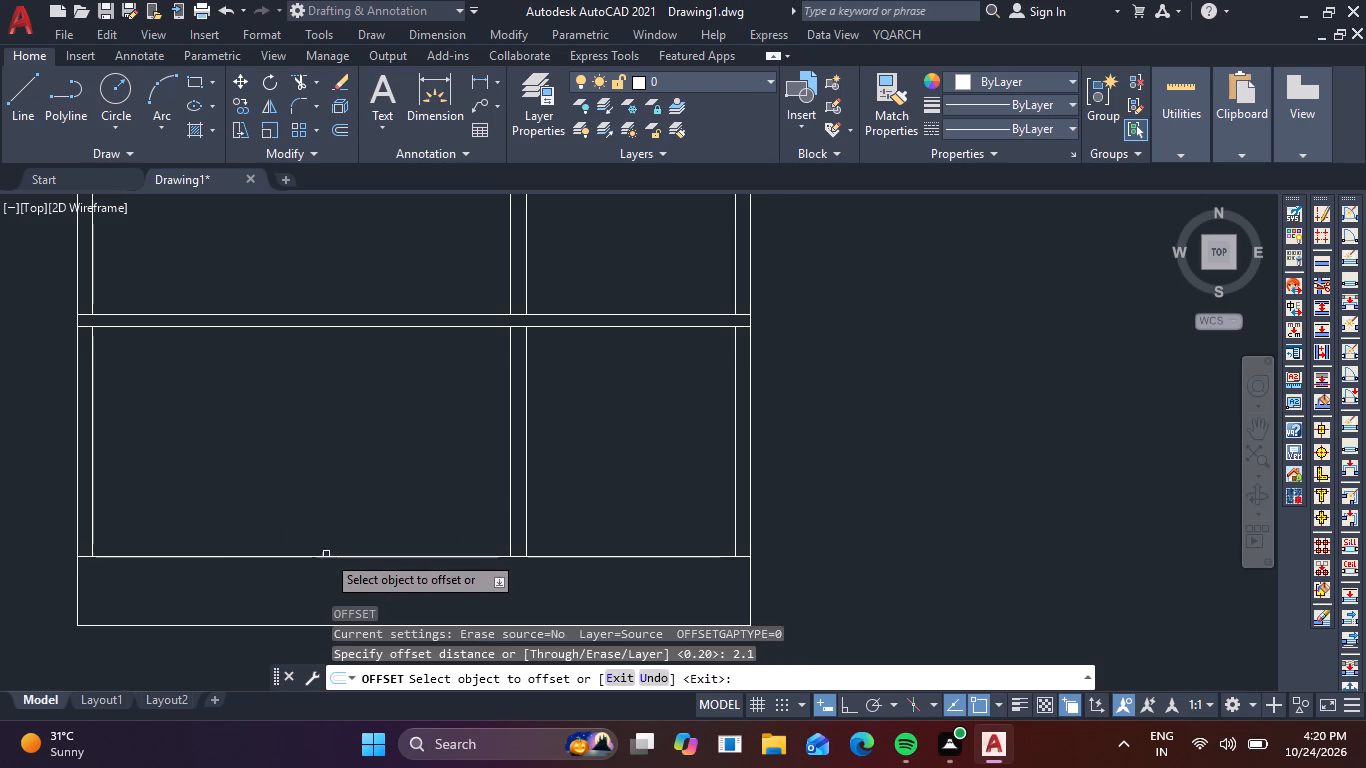
drag(327, 554, 334, 545)
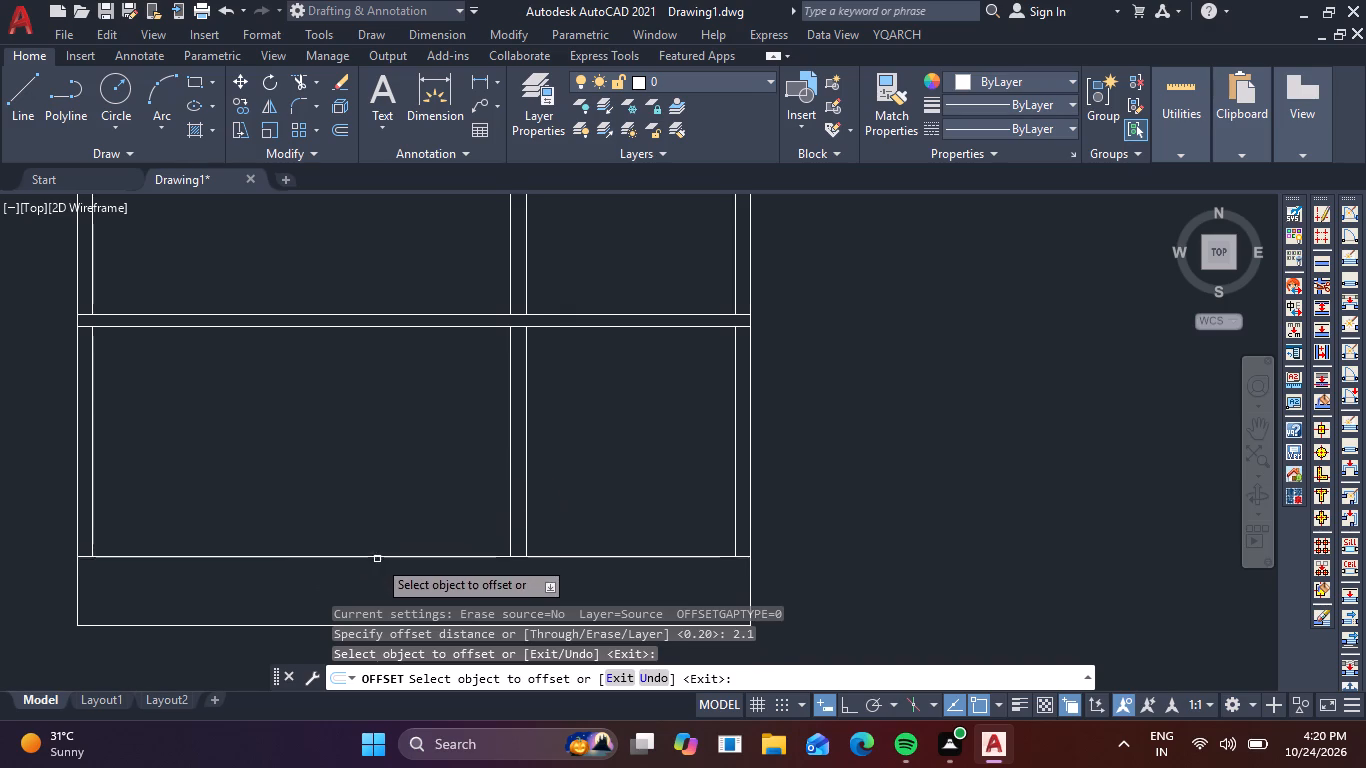
click(377, 559)
click(401, 458)
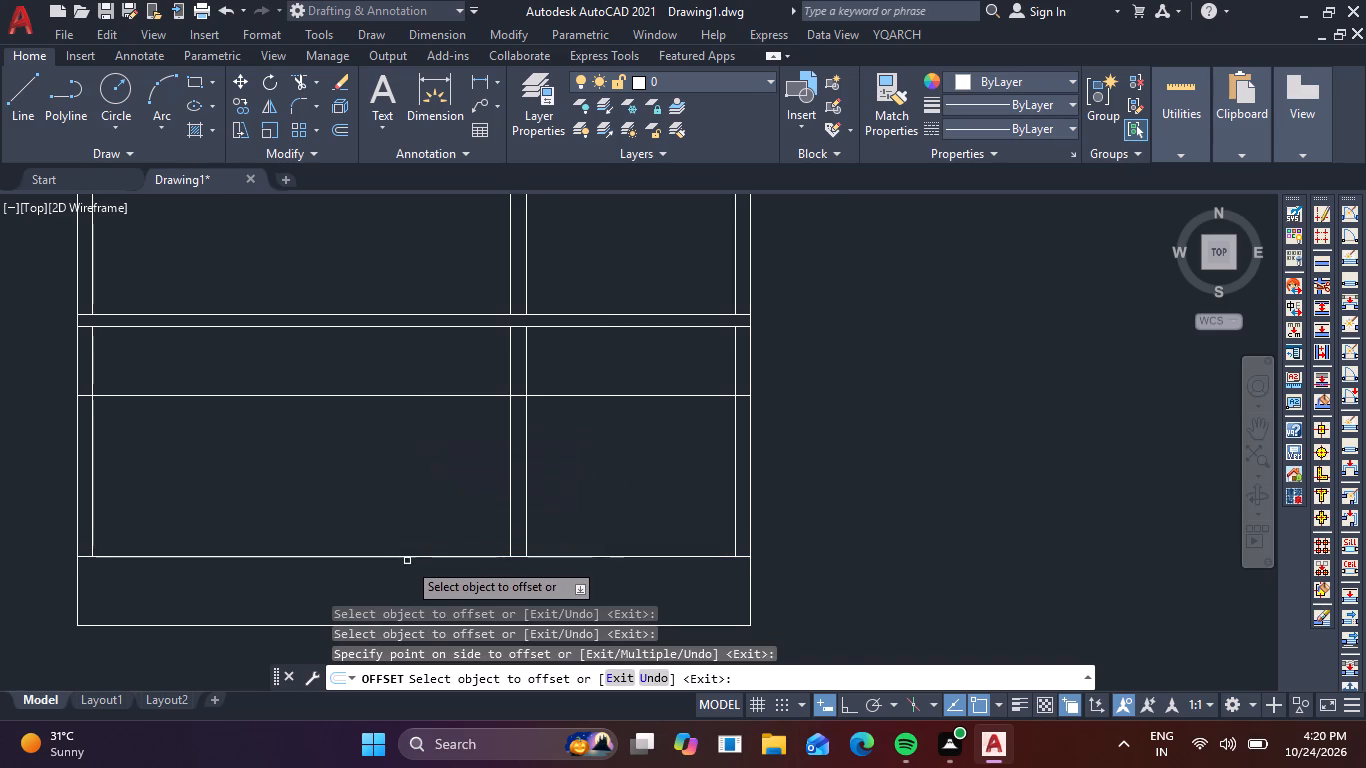
click(407, 556)
text(5.1)
key(Return)
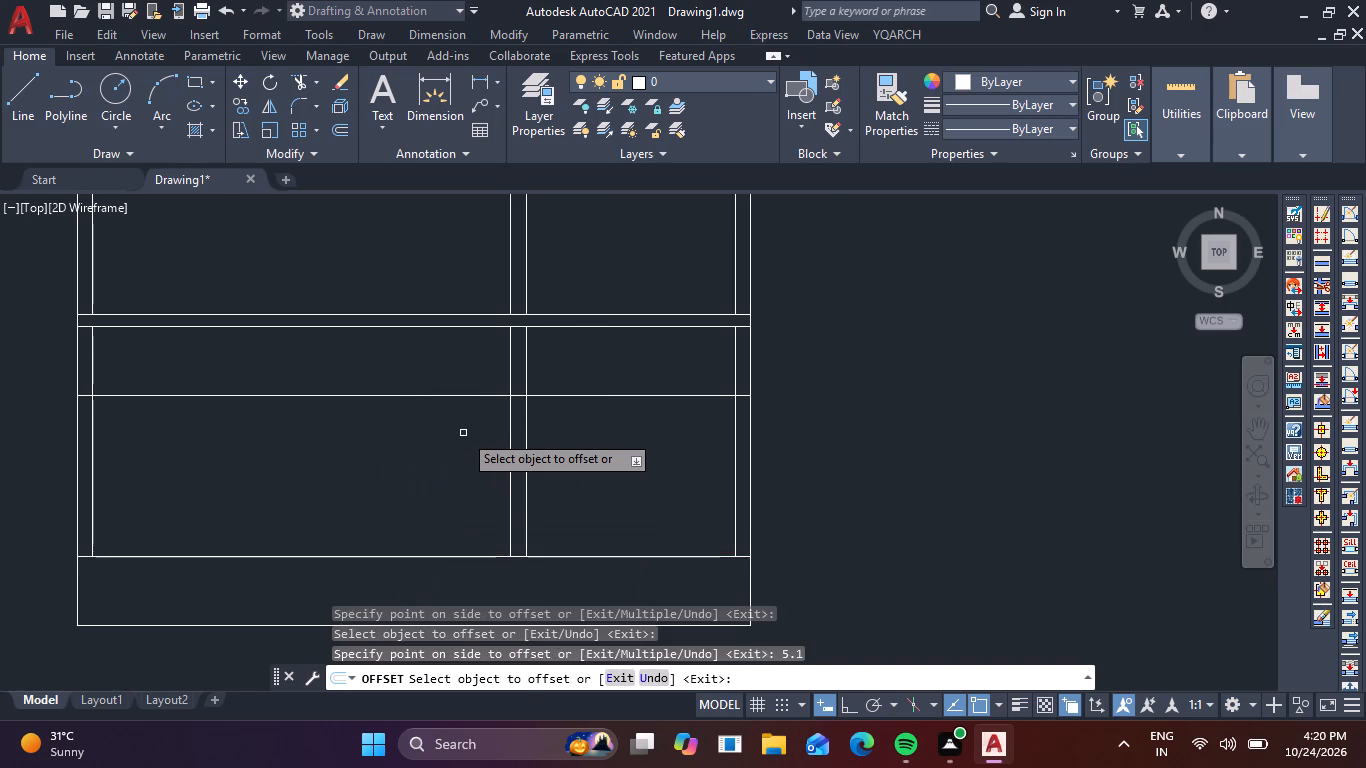
scroll(463, 433, down, 1)
key(Escape)
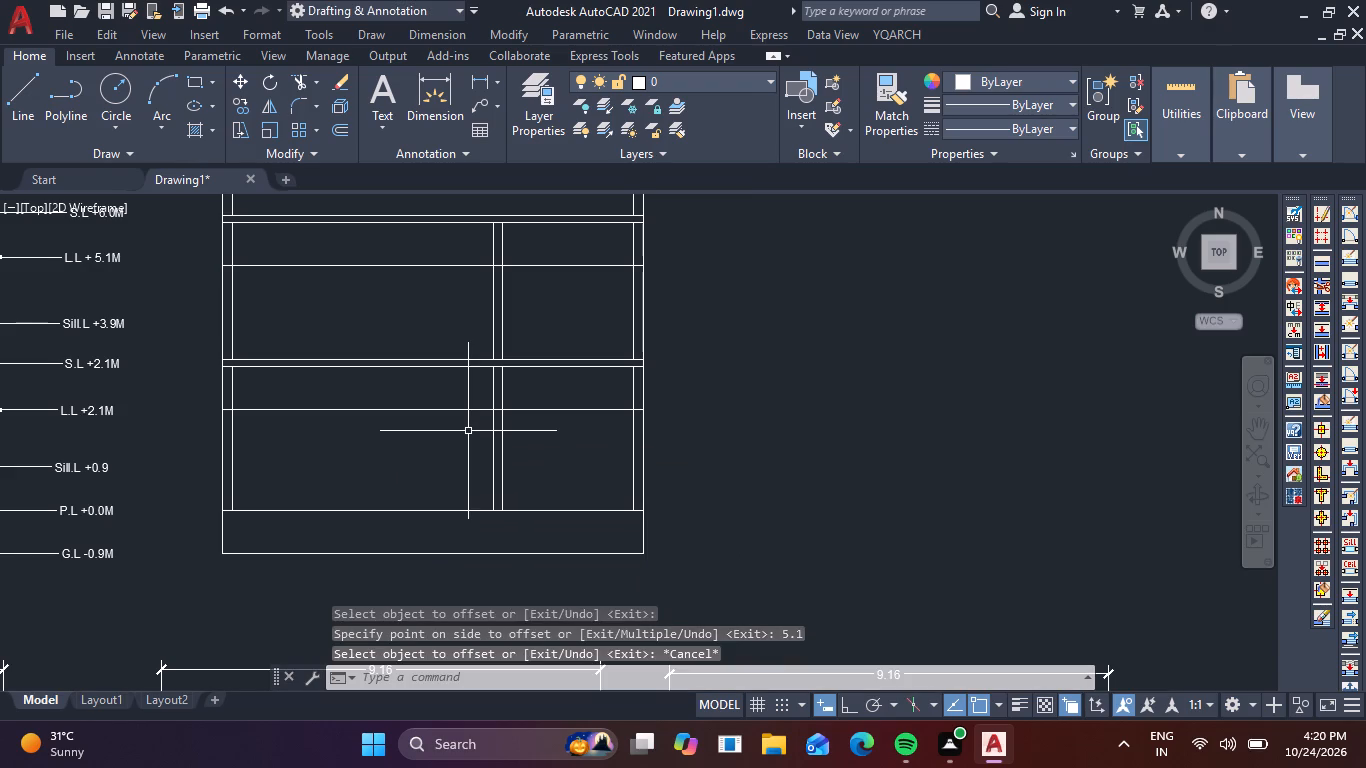
Draw a door rectangle about 0.8 wide against the partition's left face, from the lower lintel guide down to the plinth-level line.
text(RE)
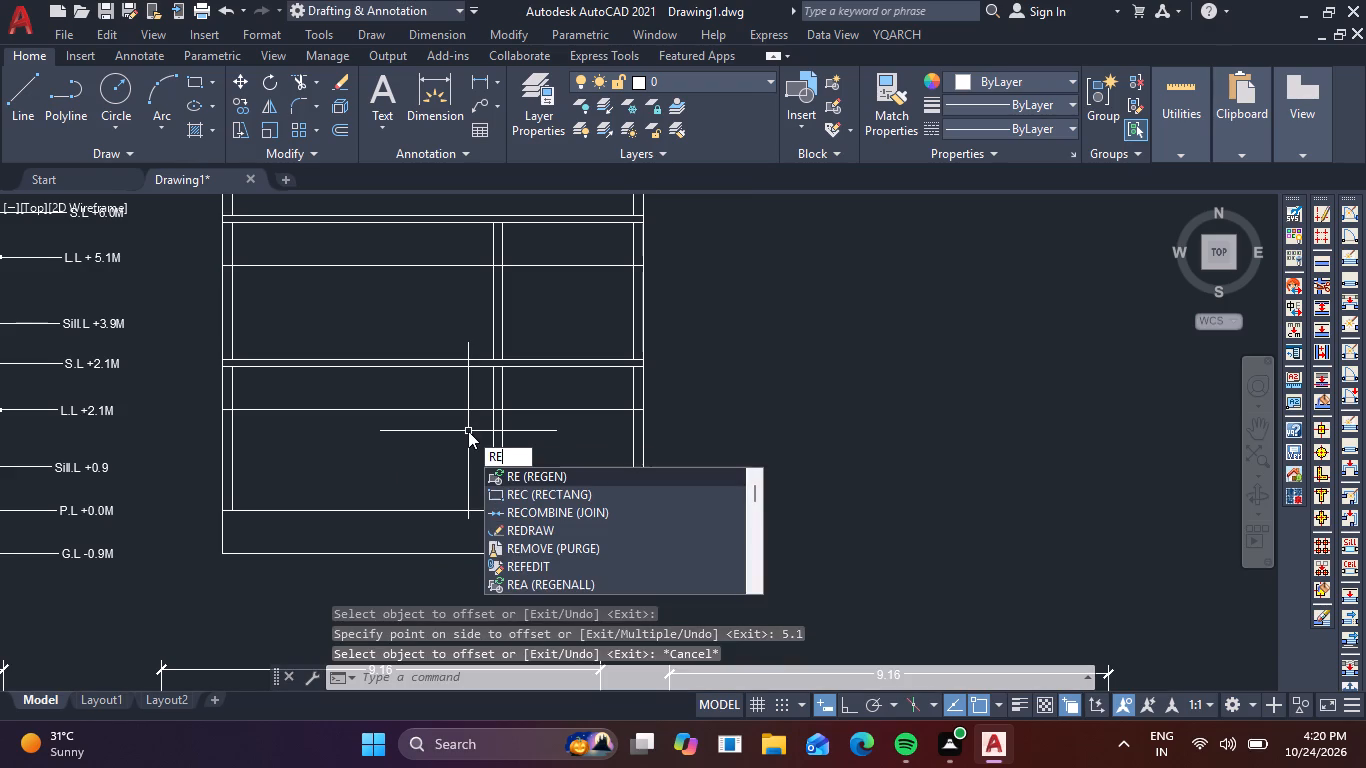
key(c)
key(space)
scroll(493, 422, up, 2)
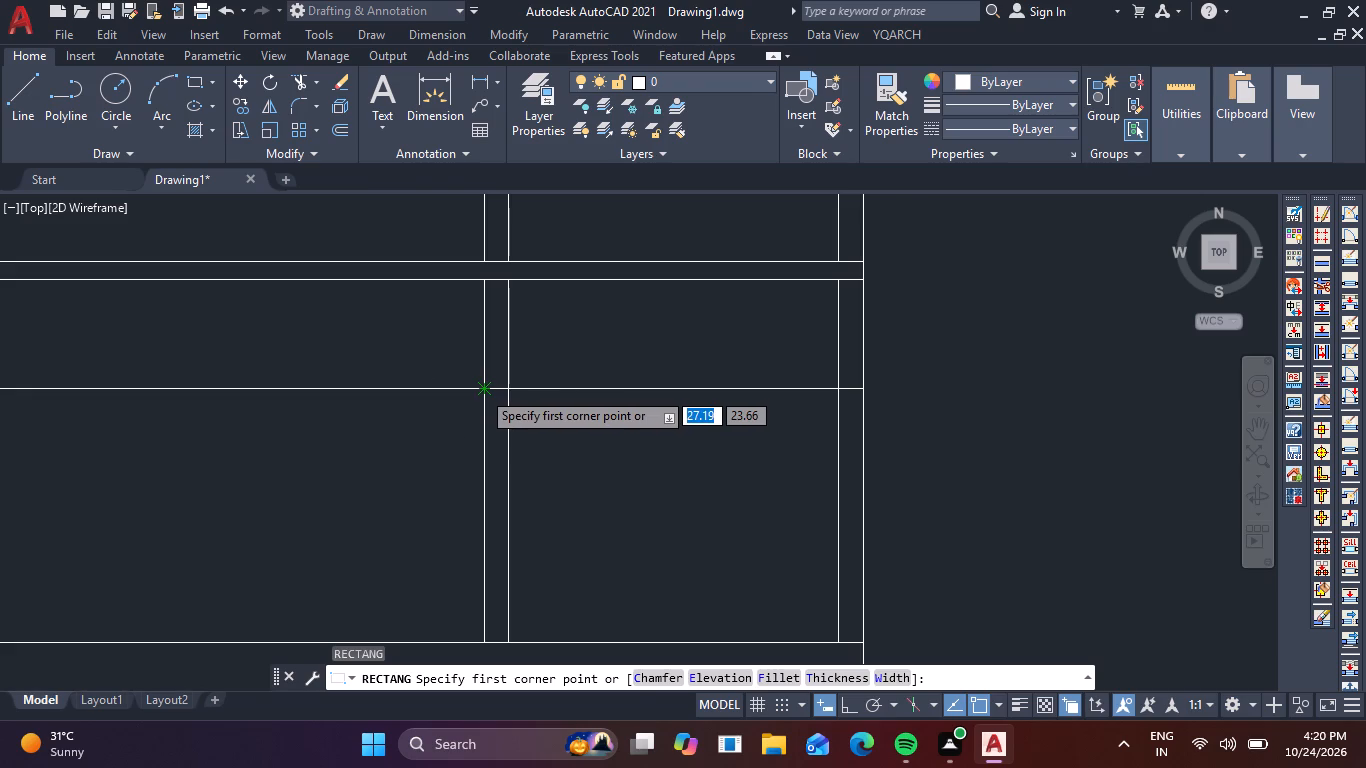
click(481, 390)
middle_drag(384, 552, 399, 443)
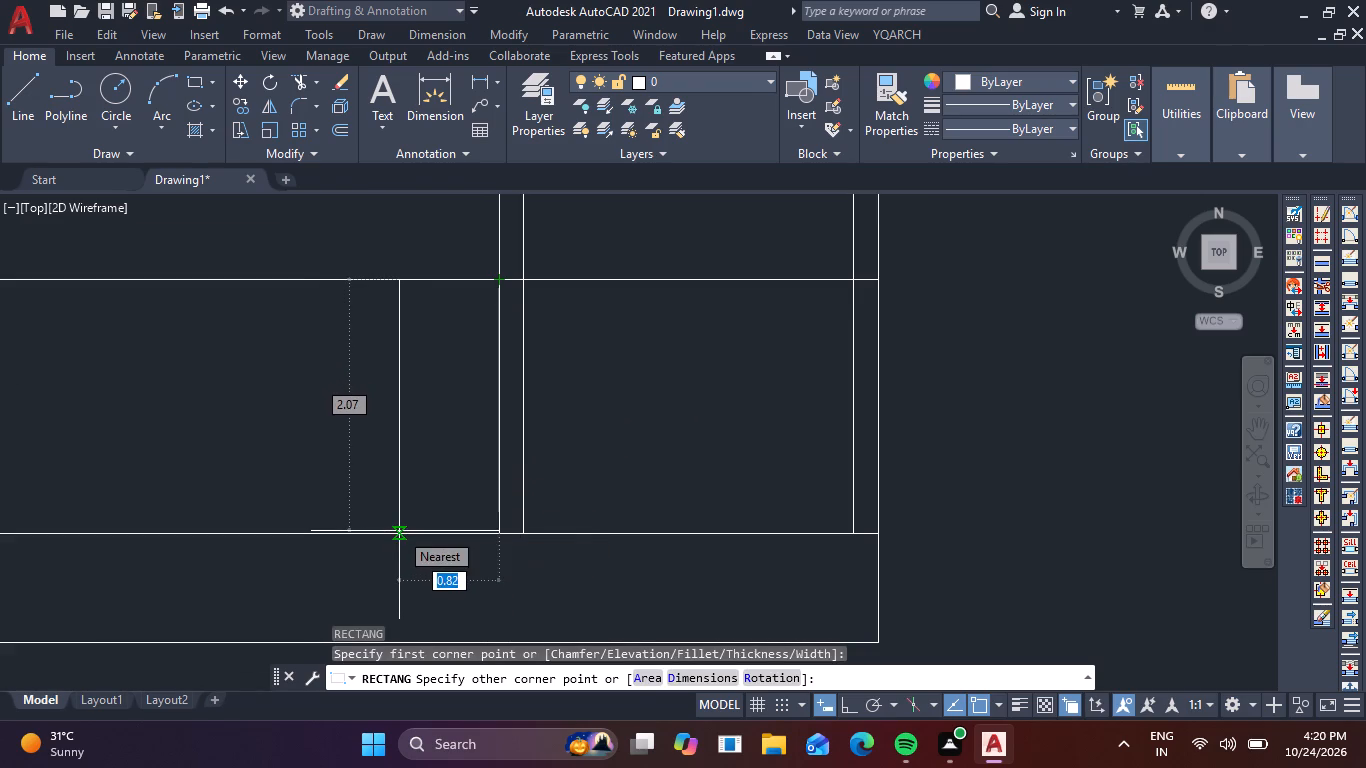
click(399, 531)
key(Escape)
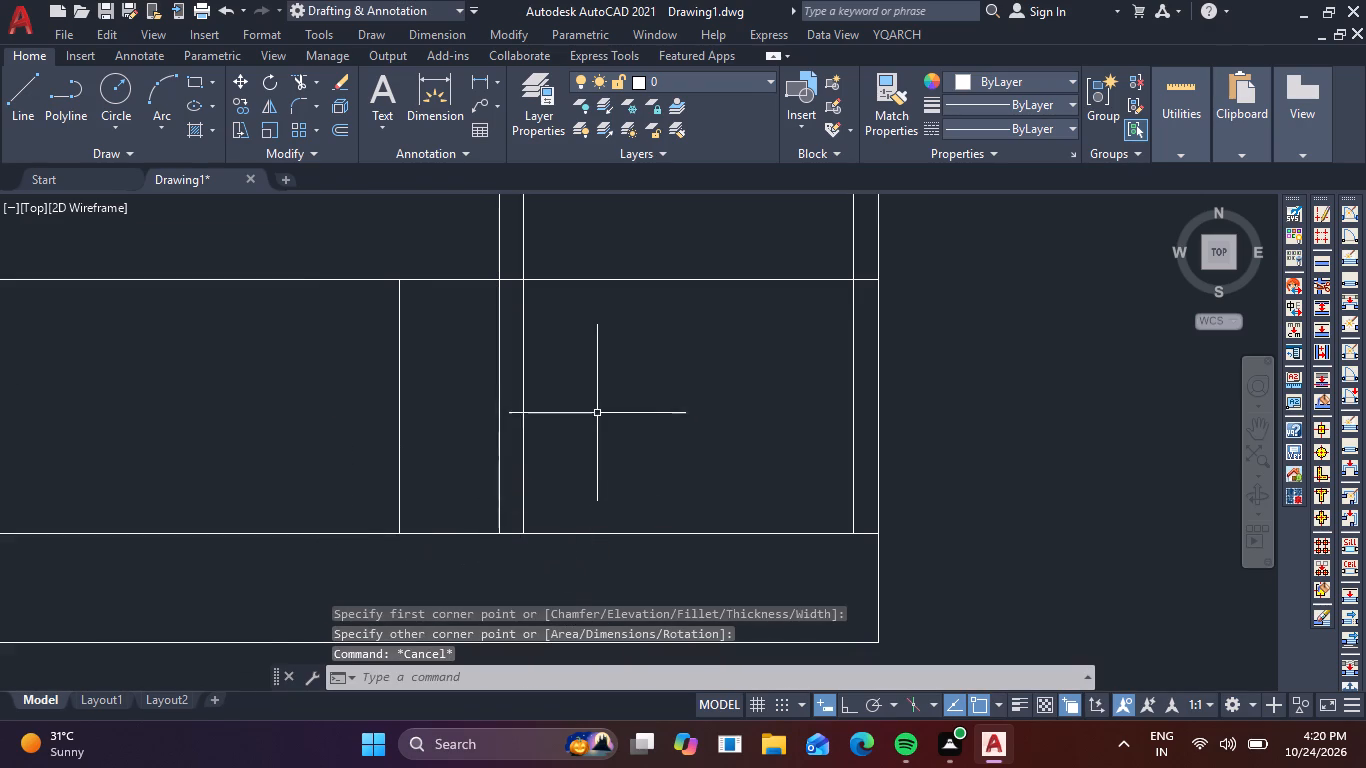
Copy the door rectangle from its lower right corner to the partition's left face at the top of the intermediate slab.
scroll(597, 412, down, 1)
click(489, 456)
click(404, 415)
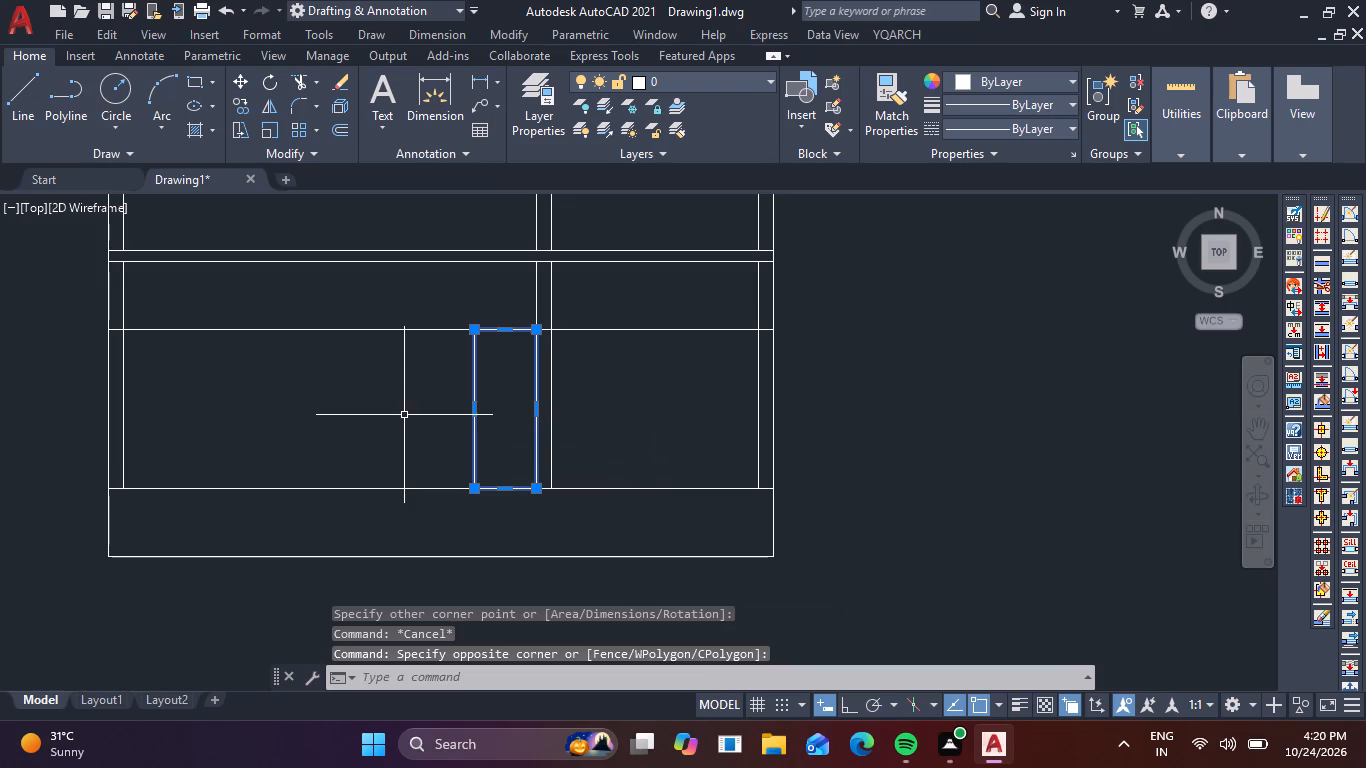
key(c)
text(O)
key(space)
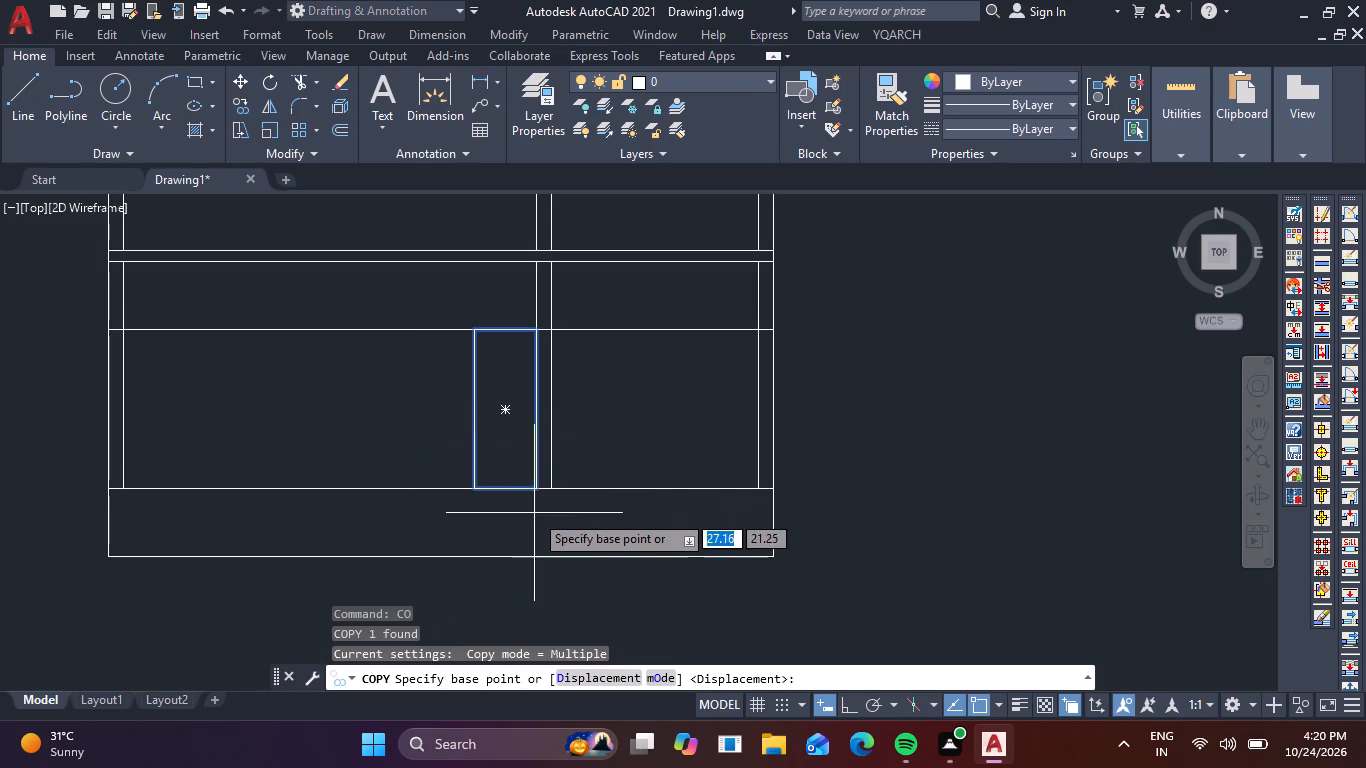
click(539, 494)
middle_drag(532, 361, 488, 534)
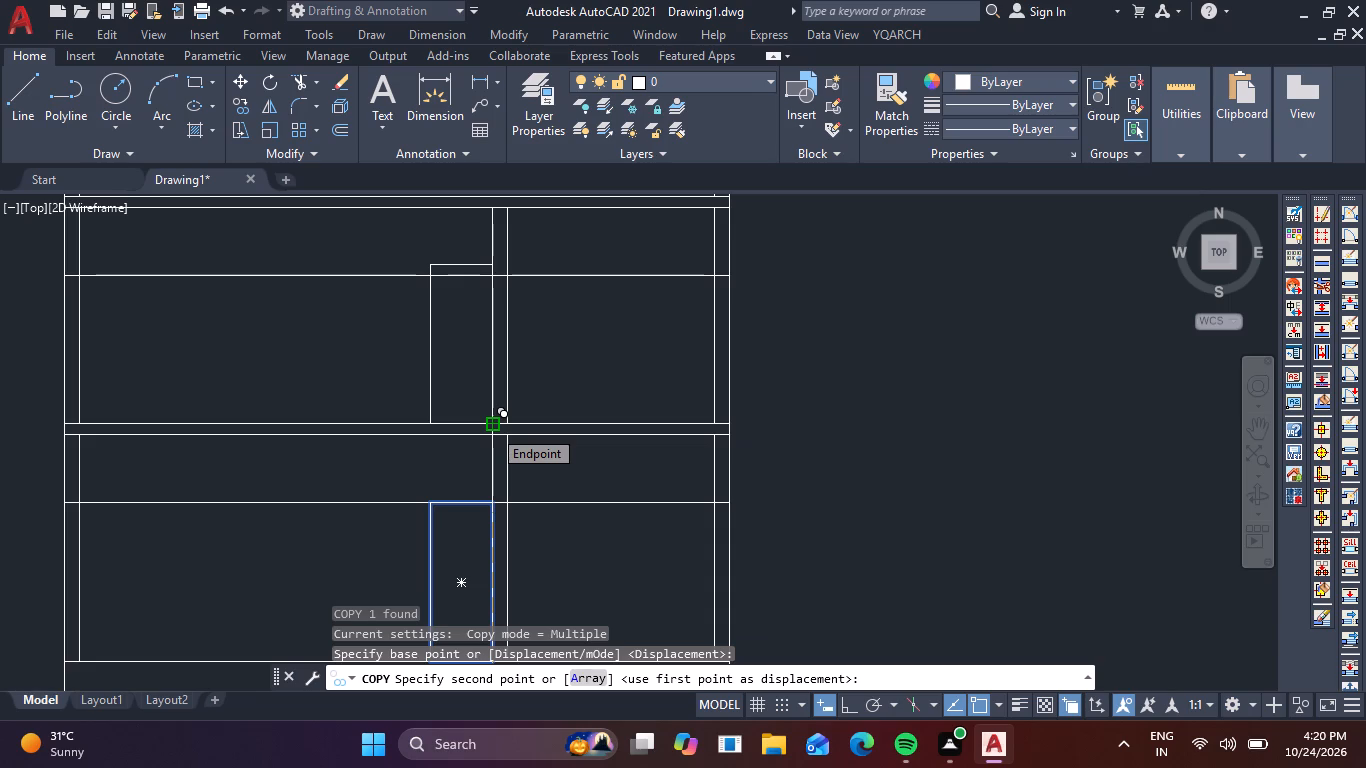
click(492, 428)
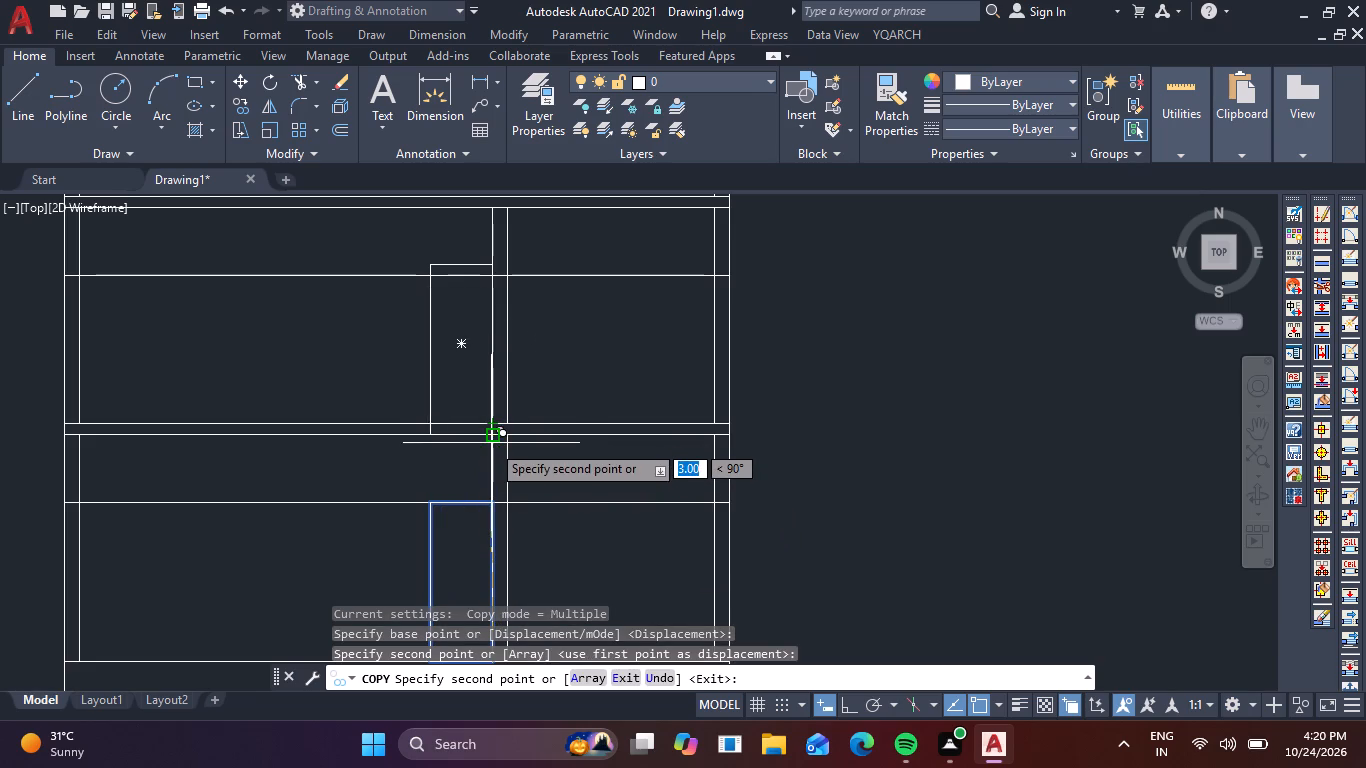
key(Escape)
Delete the two horizontal lintel-level guide lines in the lower and upper storeys.
drag(598, 376, 595, 358)
click(572, 270)
drag(654, 539, 641, 519)
click(624, 479)
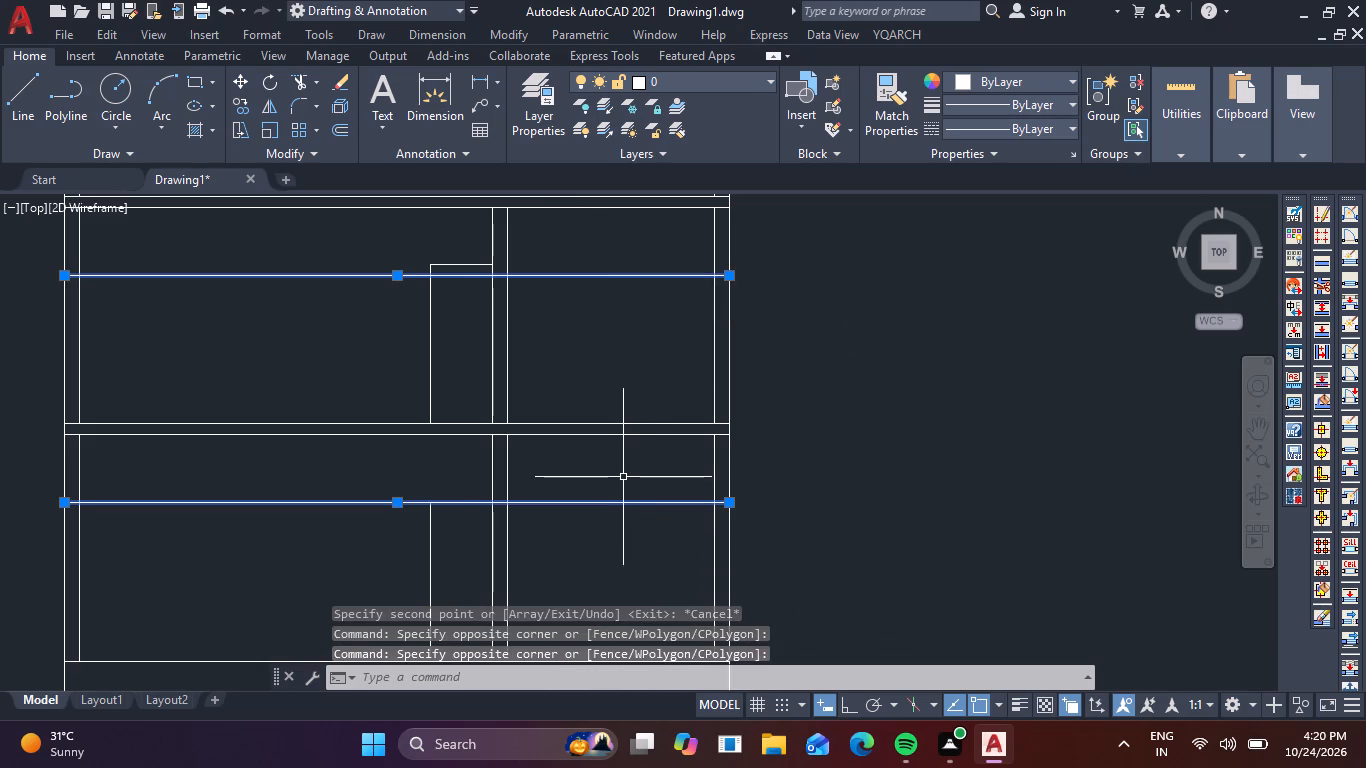
key(Delete)
scroll(623, 480, down, 3)
scroll(614, 488, up, 2)
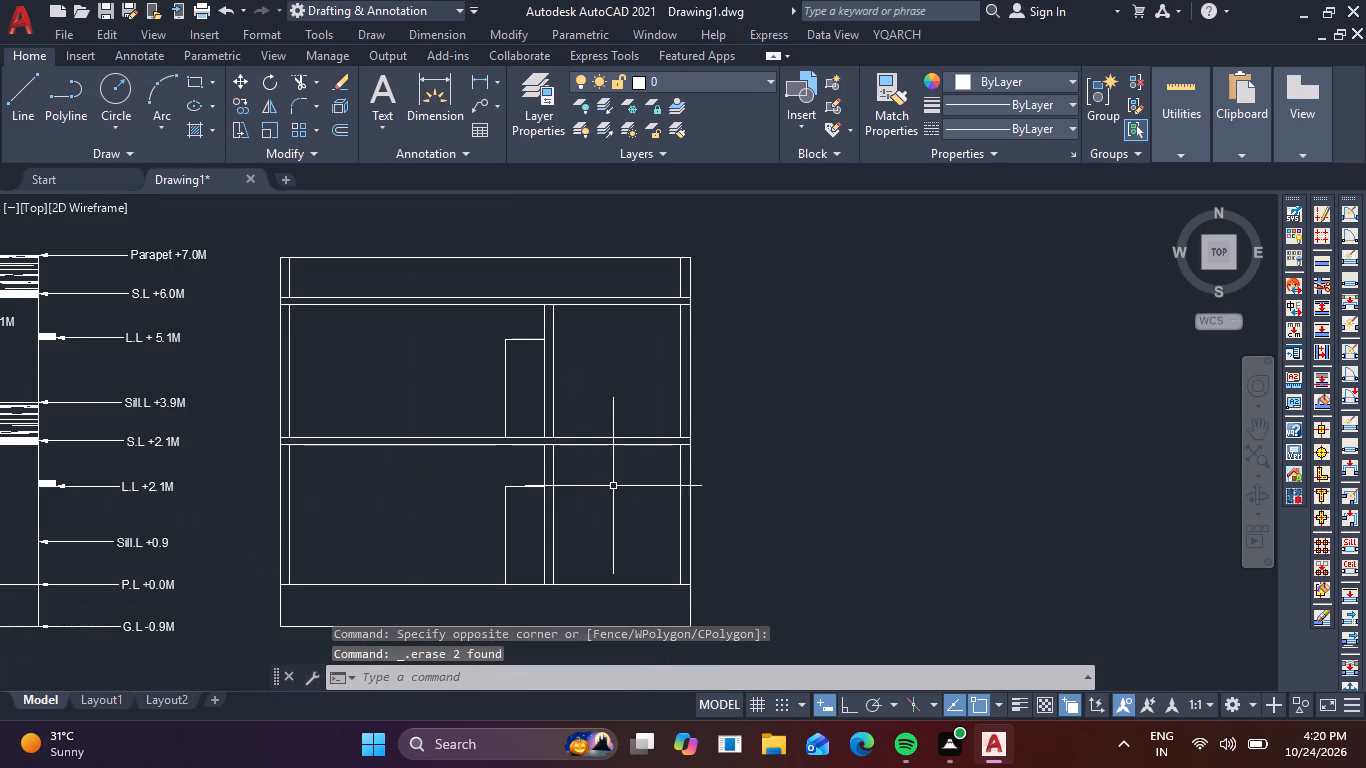
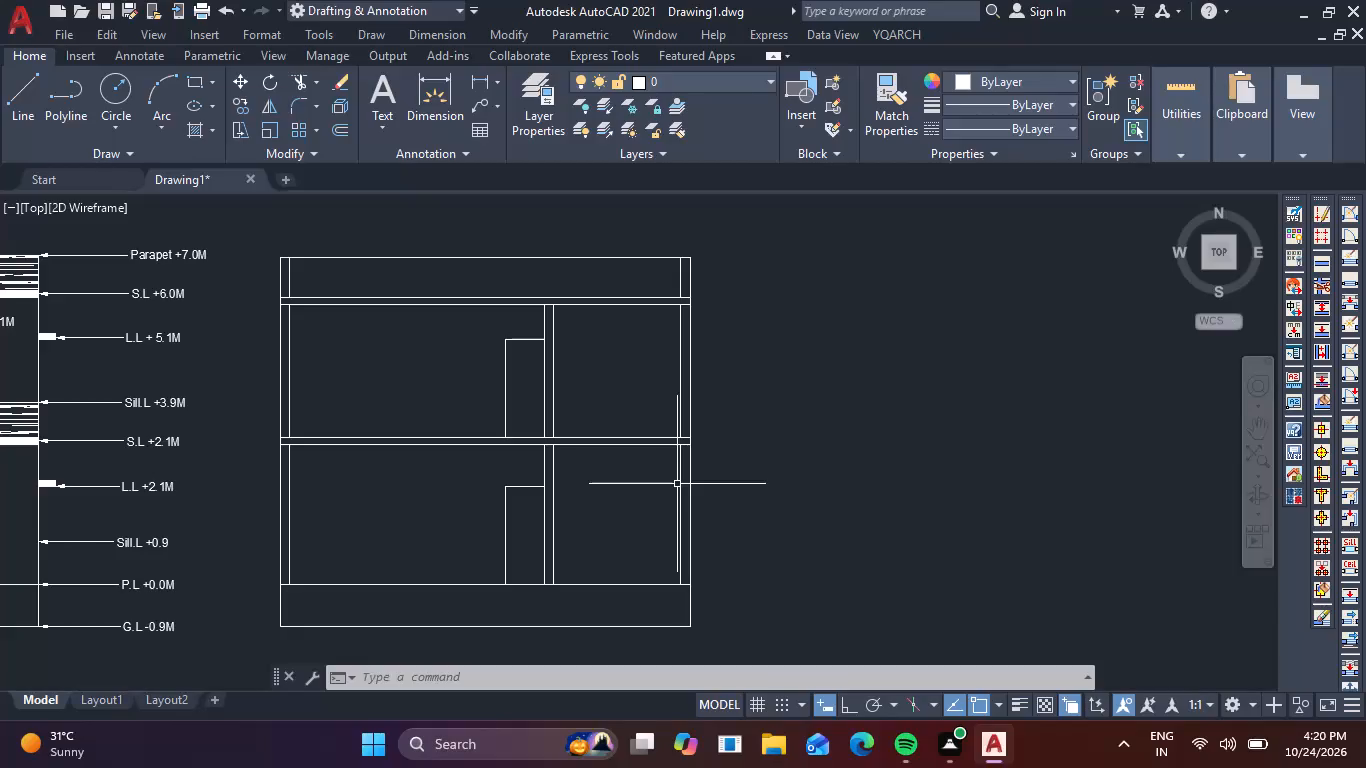
Hatch the section's left outer wall at the upper floor and parapet with the ANSI31 pattern.
text(H)
key(space)
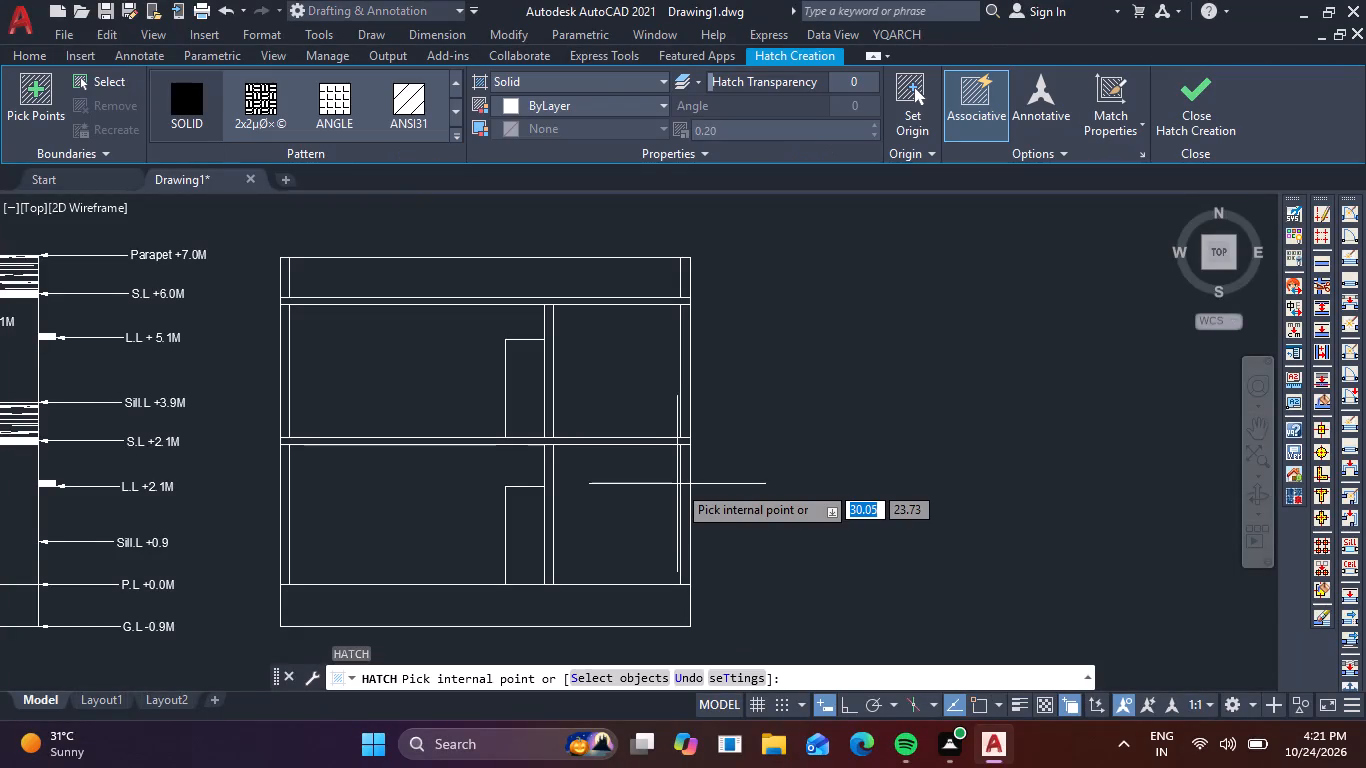
click(459, 133)
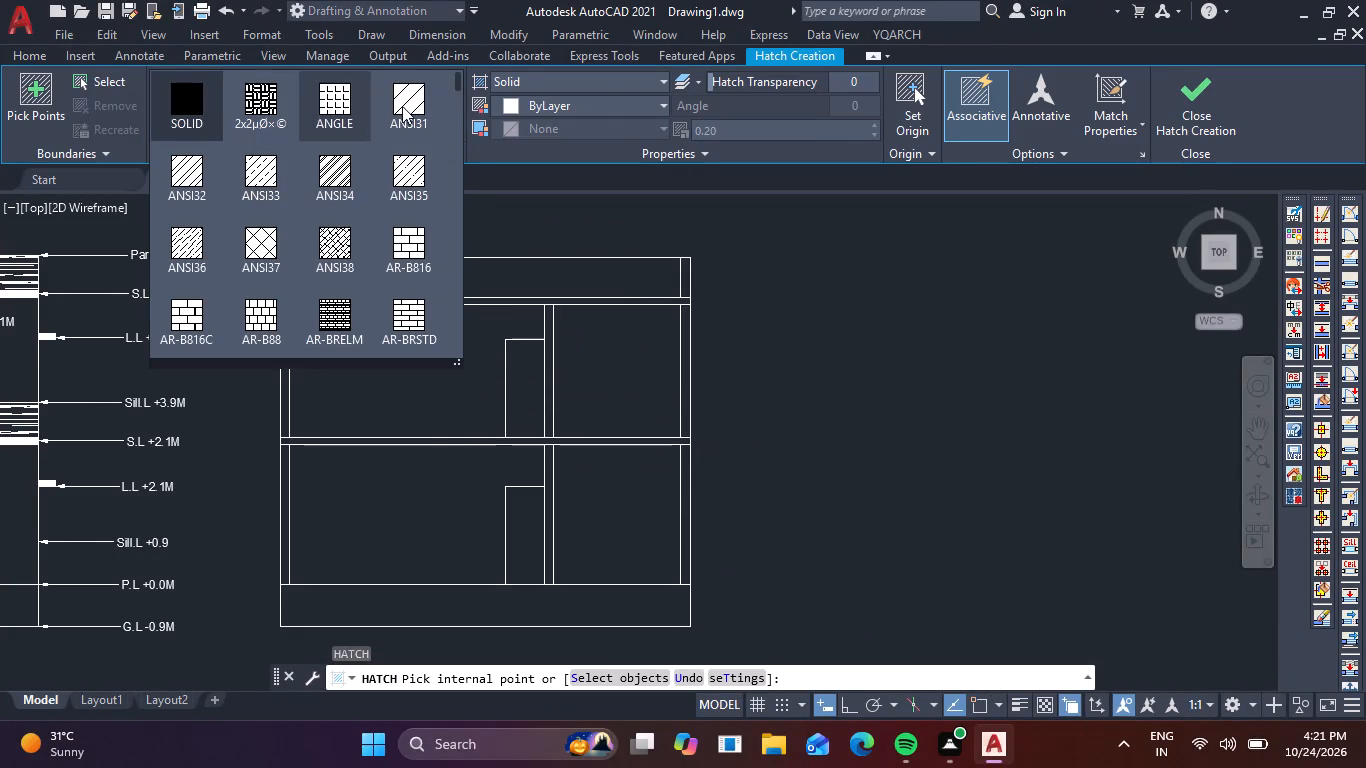
click(402, 106)
scroll(296, 343, up, 2)
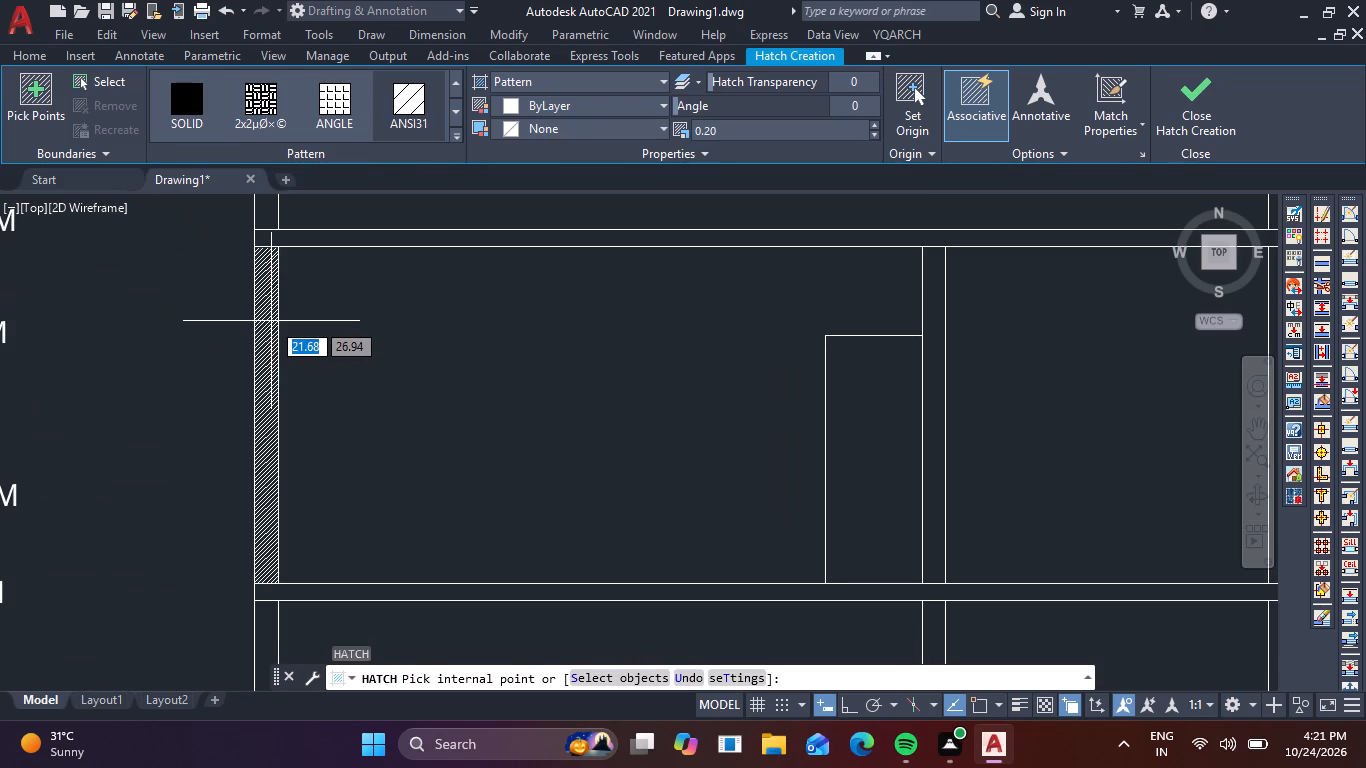
click(271, 321)
middle_drag(271, 317, 264, 410)
click(268, 283)
scroll(313, 322, down, 2)
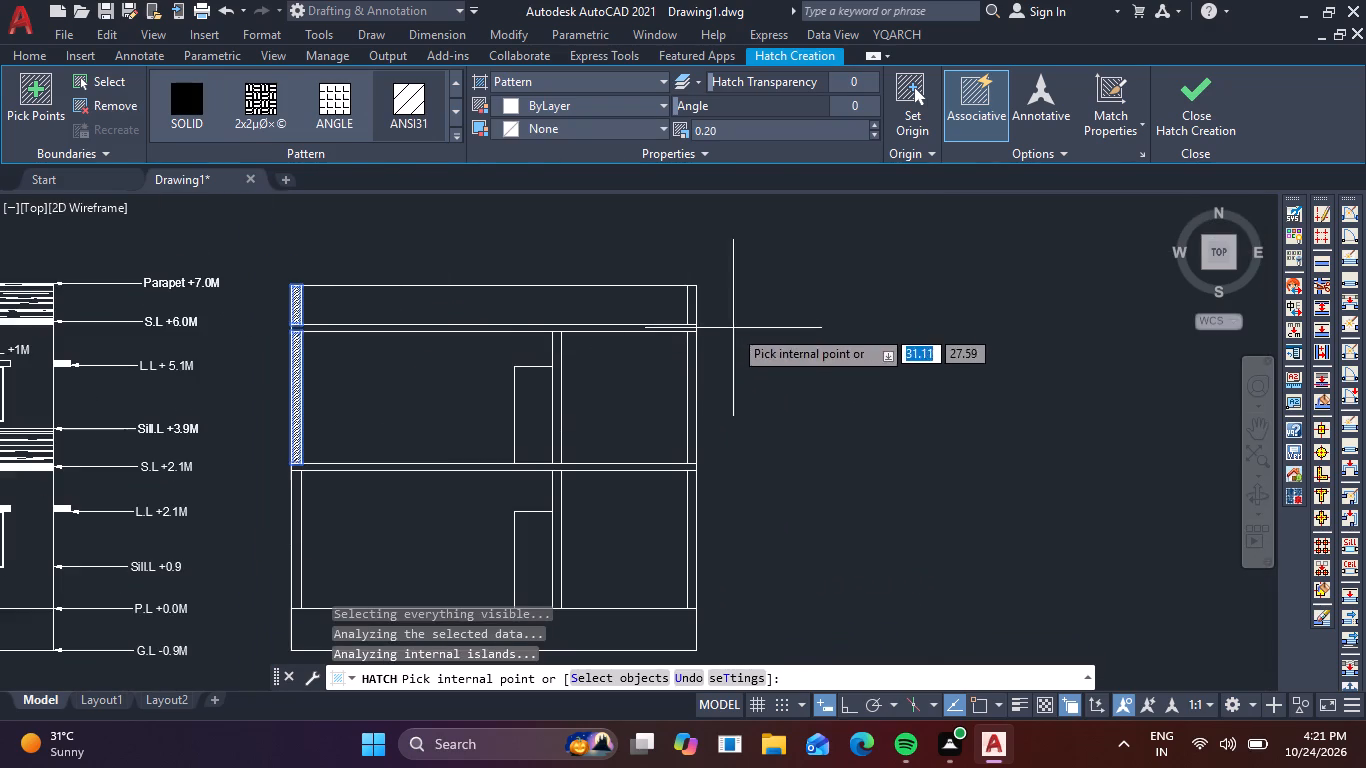
Add the section's right parapet wall and right upper-floor outer wall to the ANSI31 hatch.
scroll(697, 312, up, 3)
click(656, 307)
scroll(681, 347, down, 2)
middle_drag(735, 405, 735, 372)
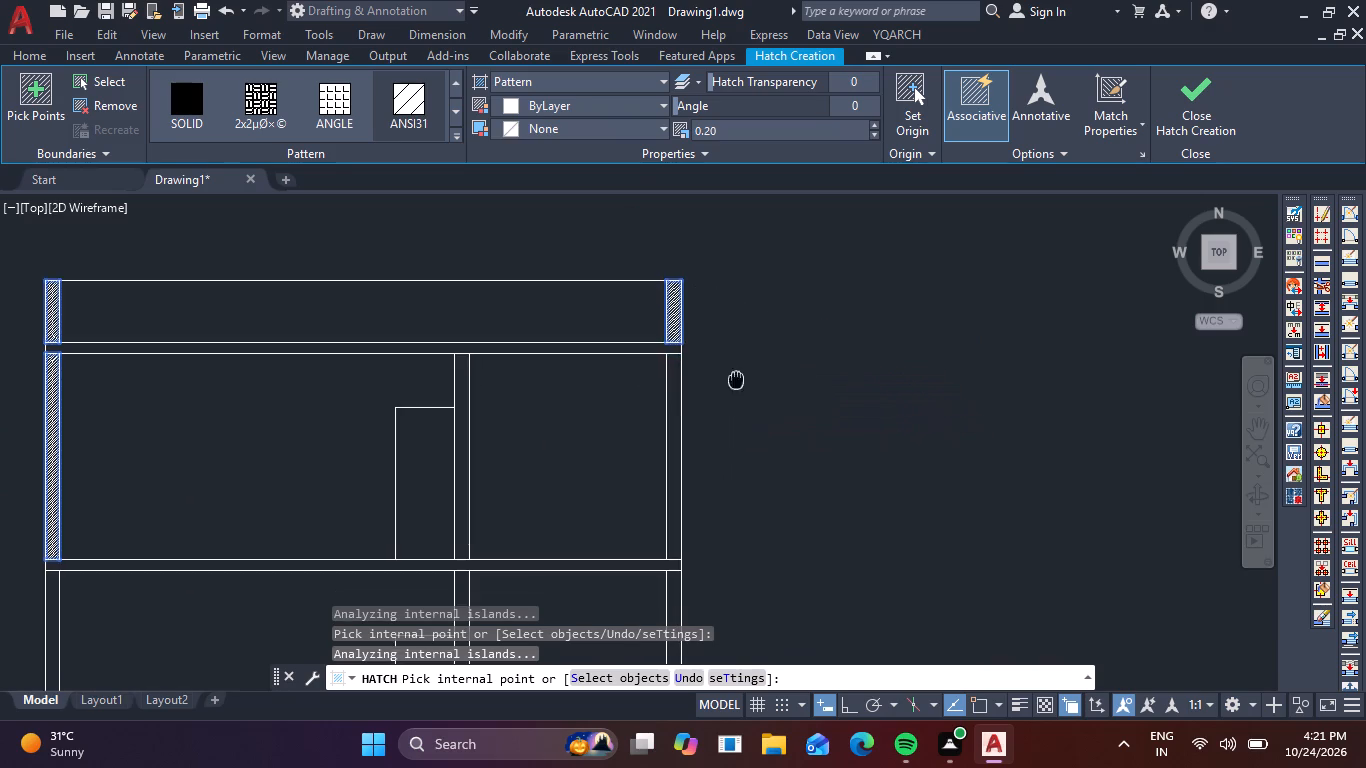
middle_drag(735, 372, 717, 272)
click(655, 334)
scroll(711, 352, down, 2)
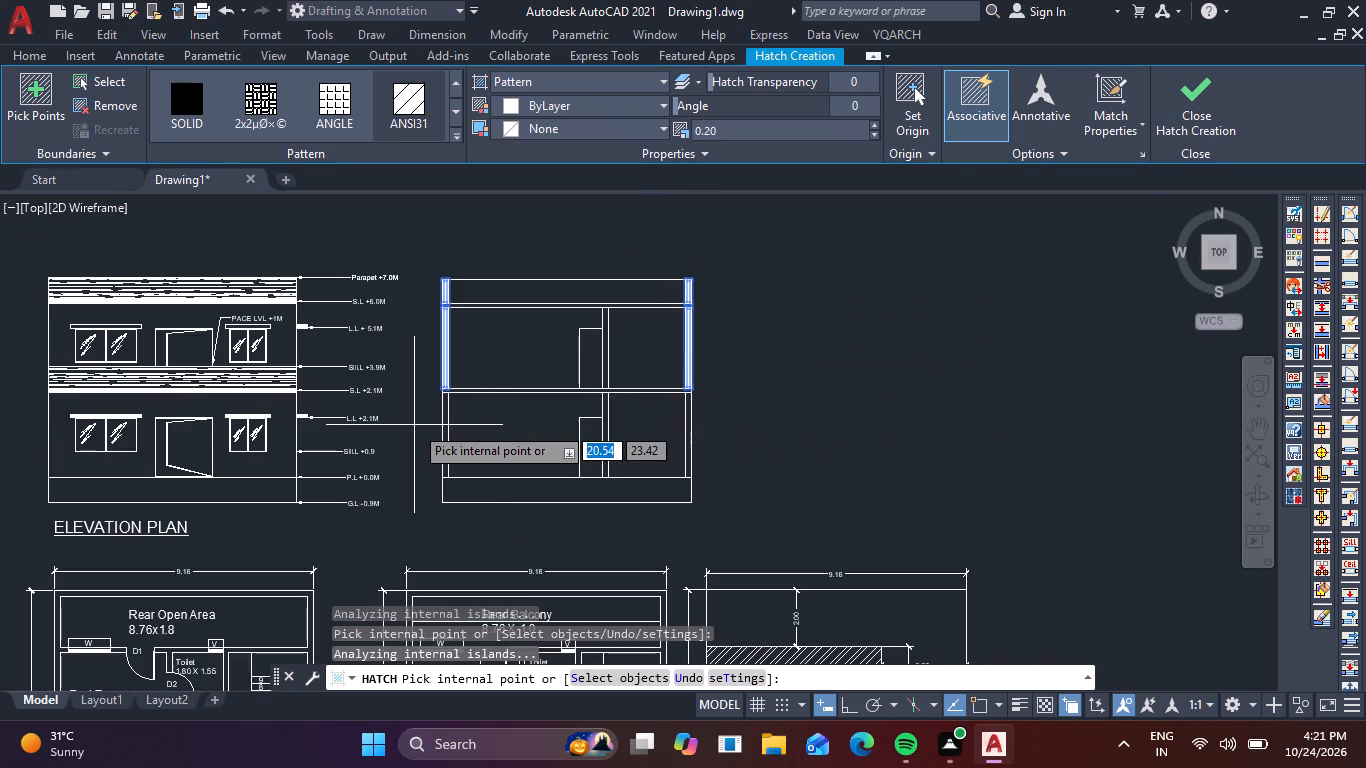
Add the left and right ground-floor outer walls of the section to the ANSI31 hatch.
scroll(420, 416, up, 3)
click(501, 387)
scroll(503, 390, down, 2)
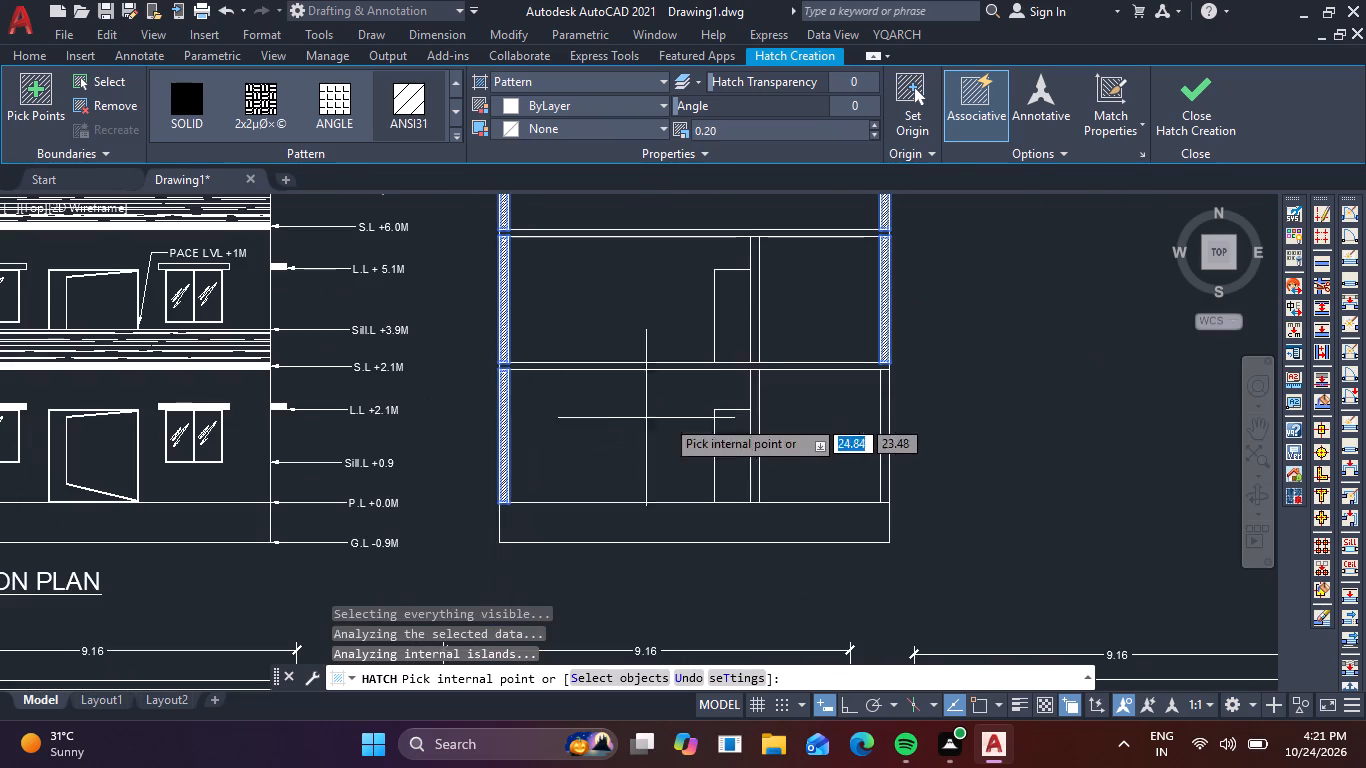
scroll(888, 416, up, 3)
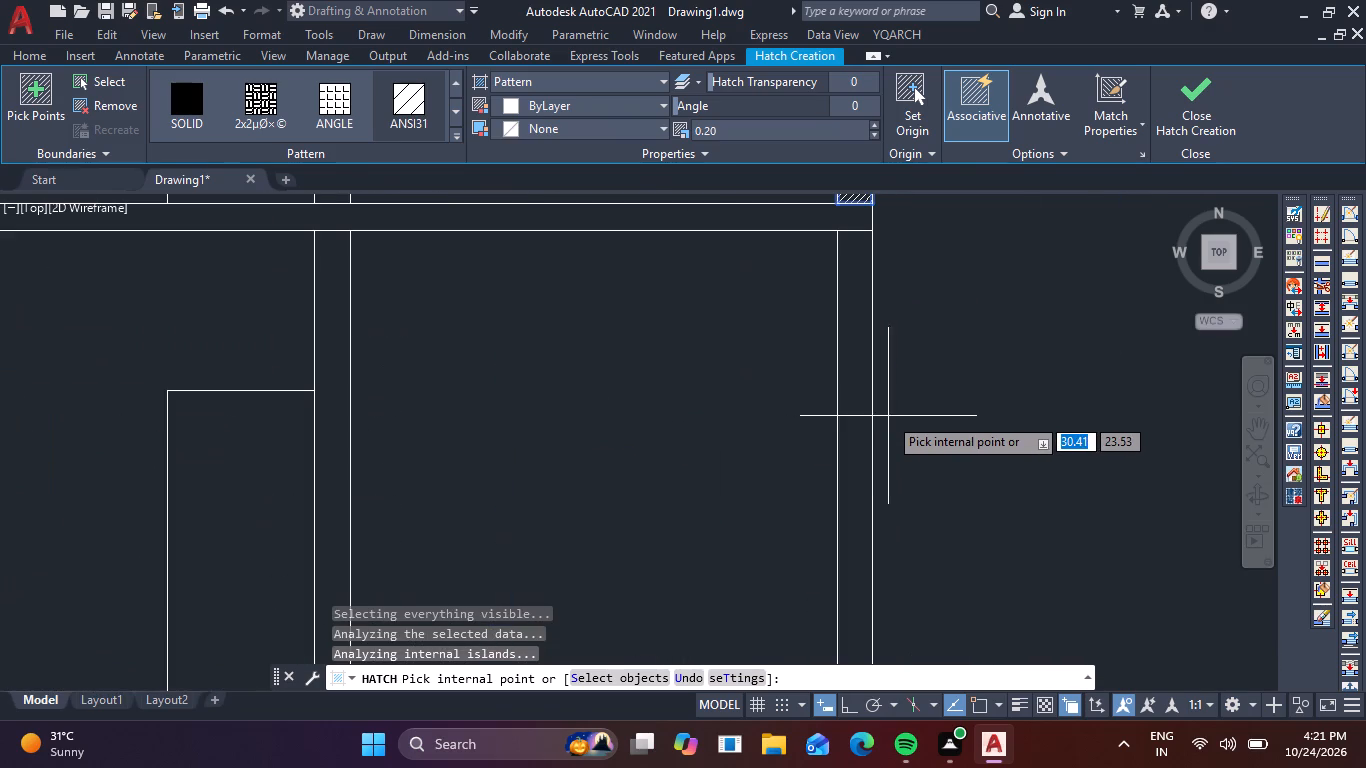
click(862, 409)
scroll(913, 369, down, 2)
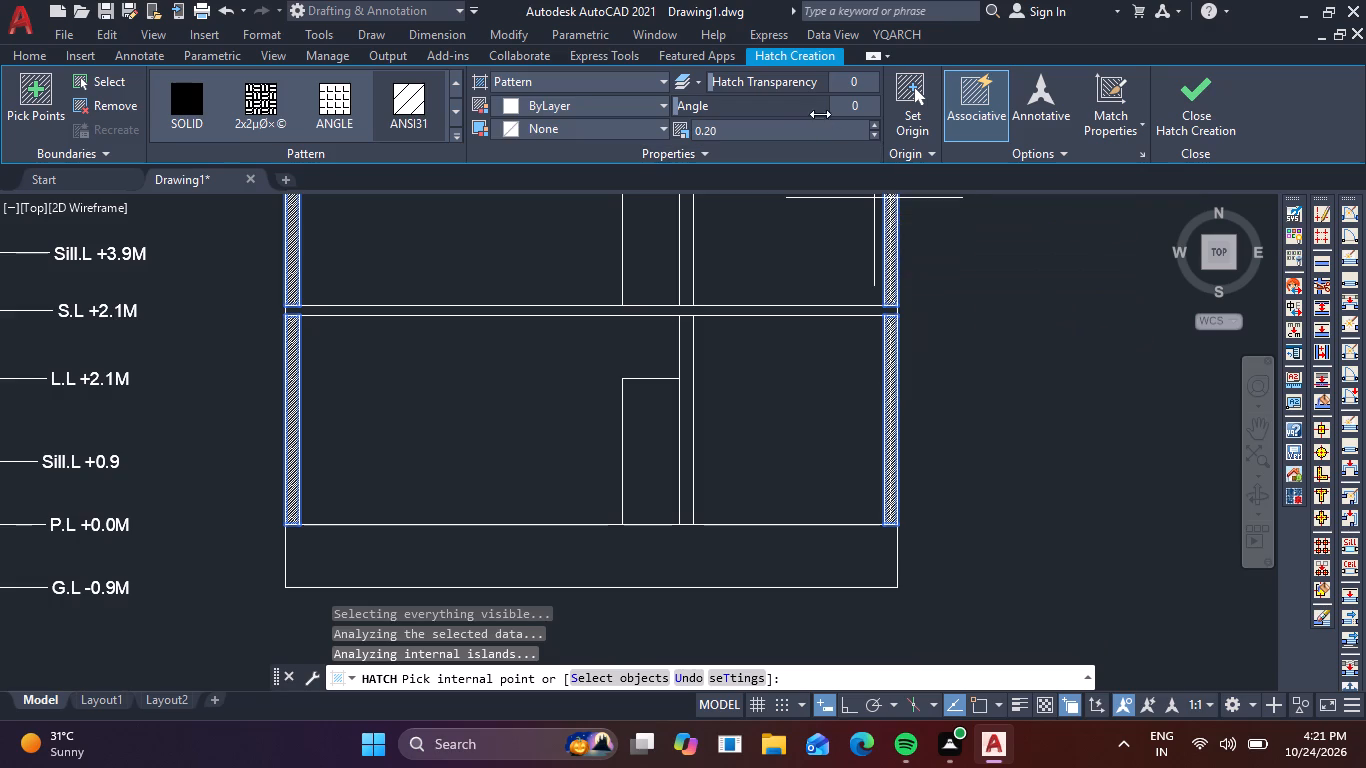
Set the outer-wall hatch scale to 0.74 and finish the hatch.
double_click(875, 123)
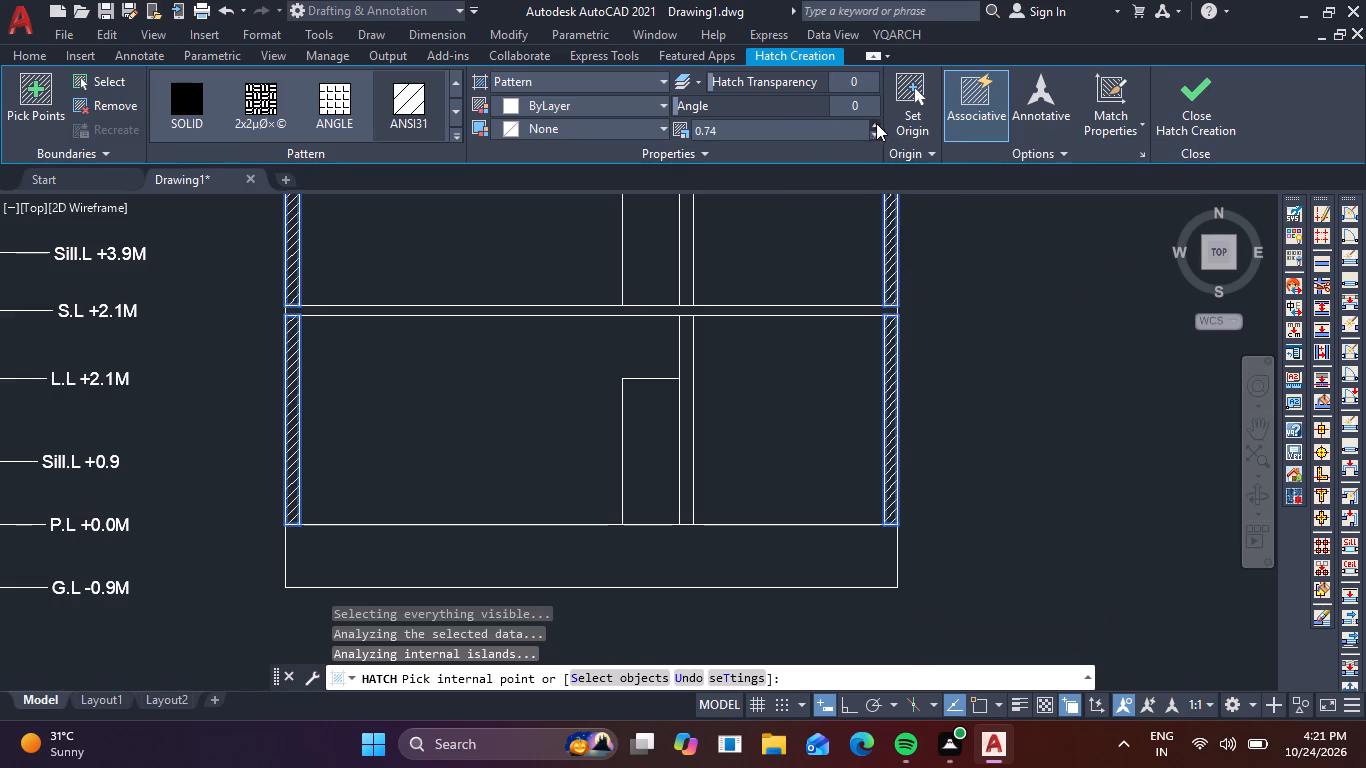
click(1207, 92)
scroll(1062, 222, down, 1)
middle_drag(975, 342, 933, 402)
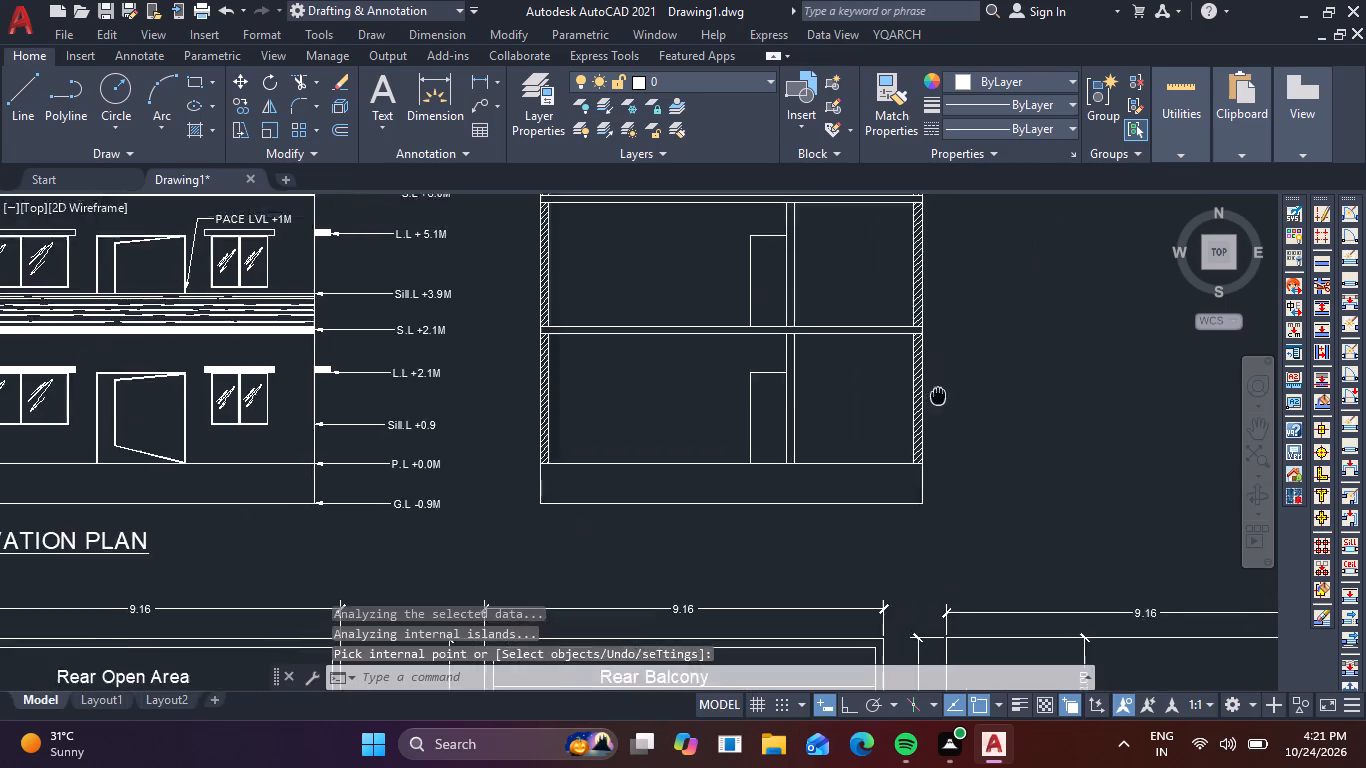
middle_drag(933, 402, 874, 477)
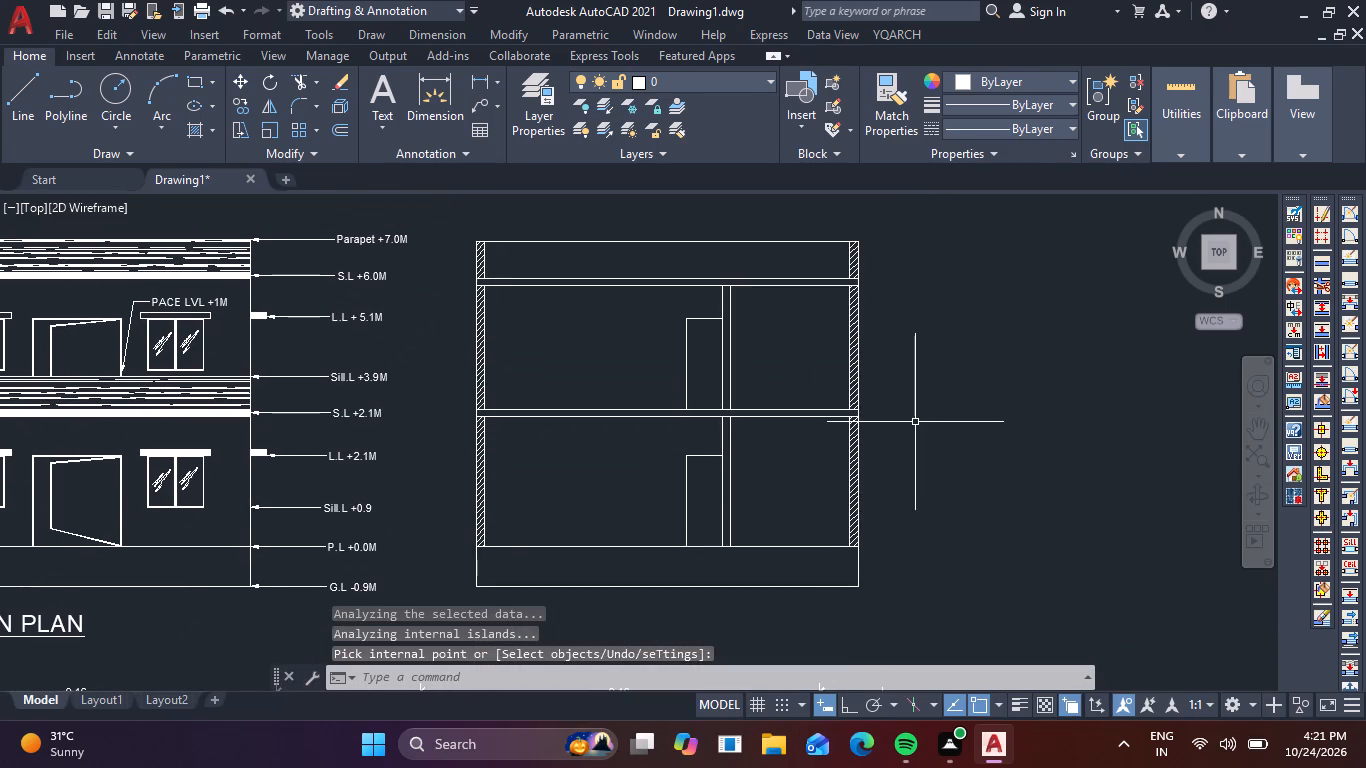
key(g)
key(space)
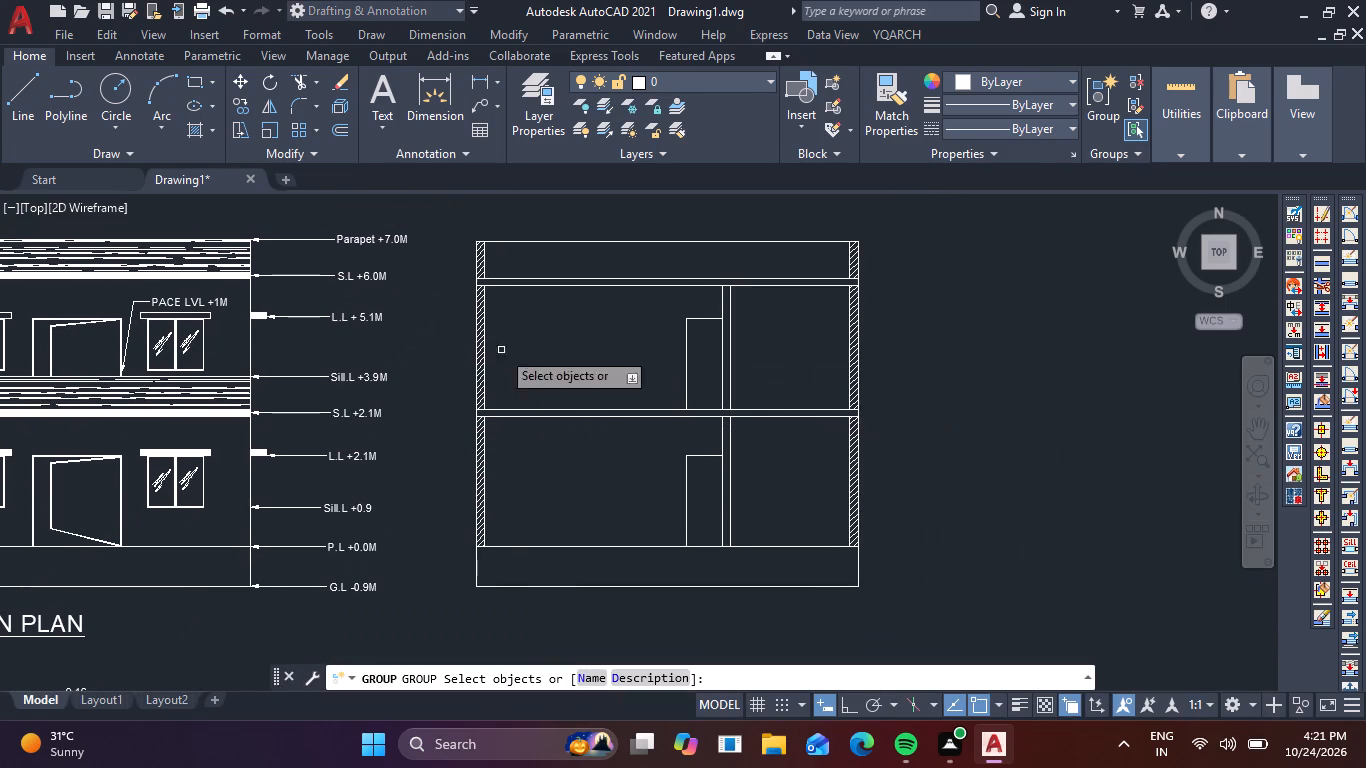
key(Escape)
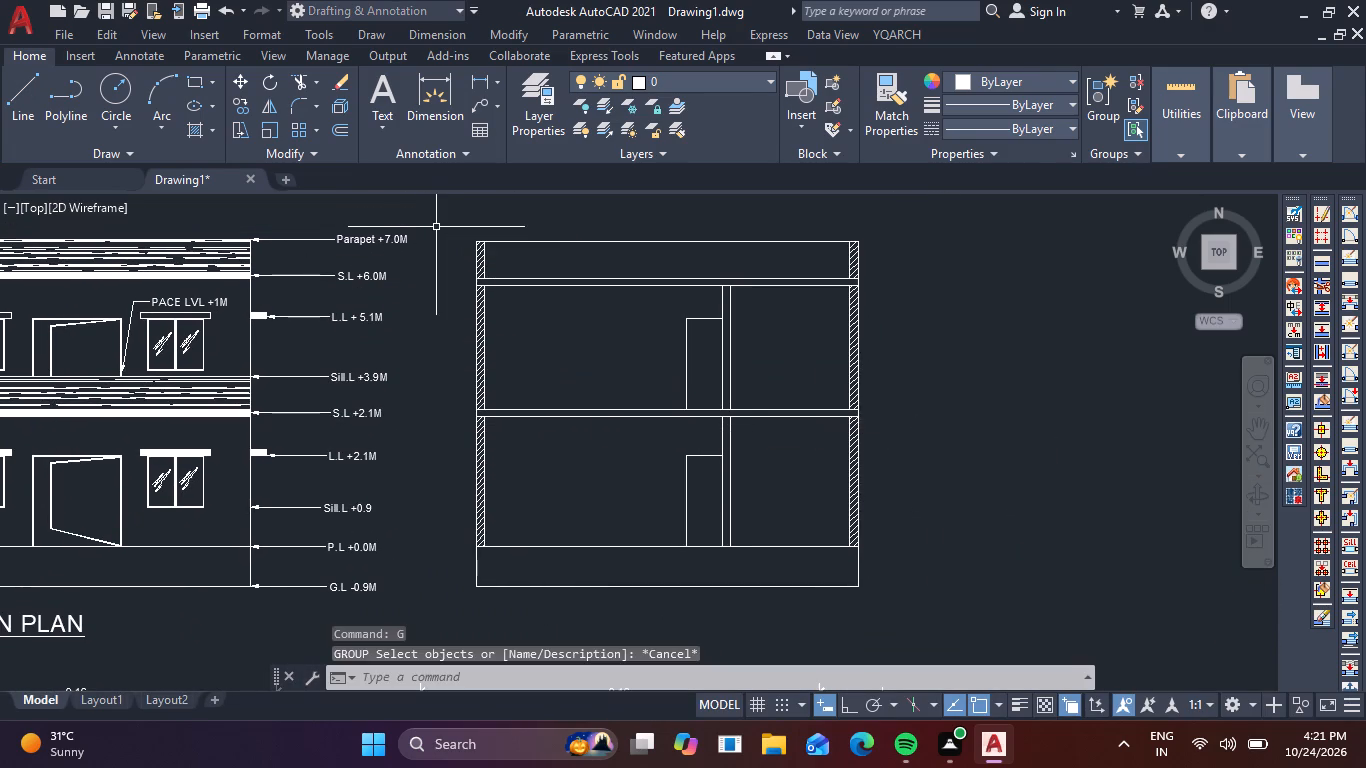
Hatch the section's roof slab with the AR-CONC pattern at a scale of 0.08.
text(H)
key(space)
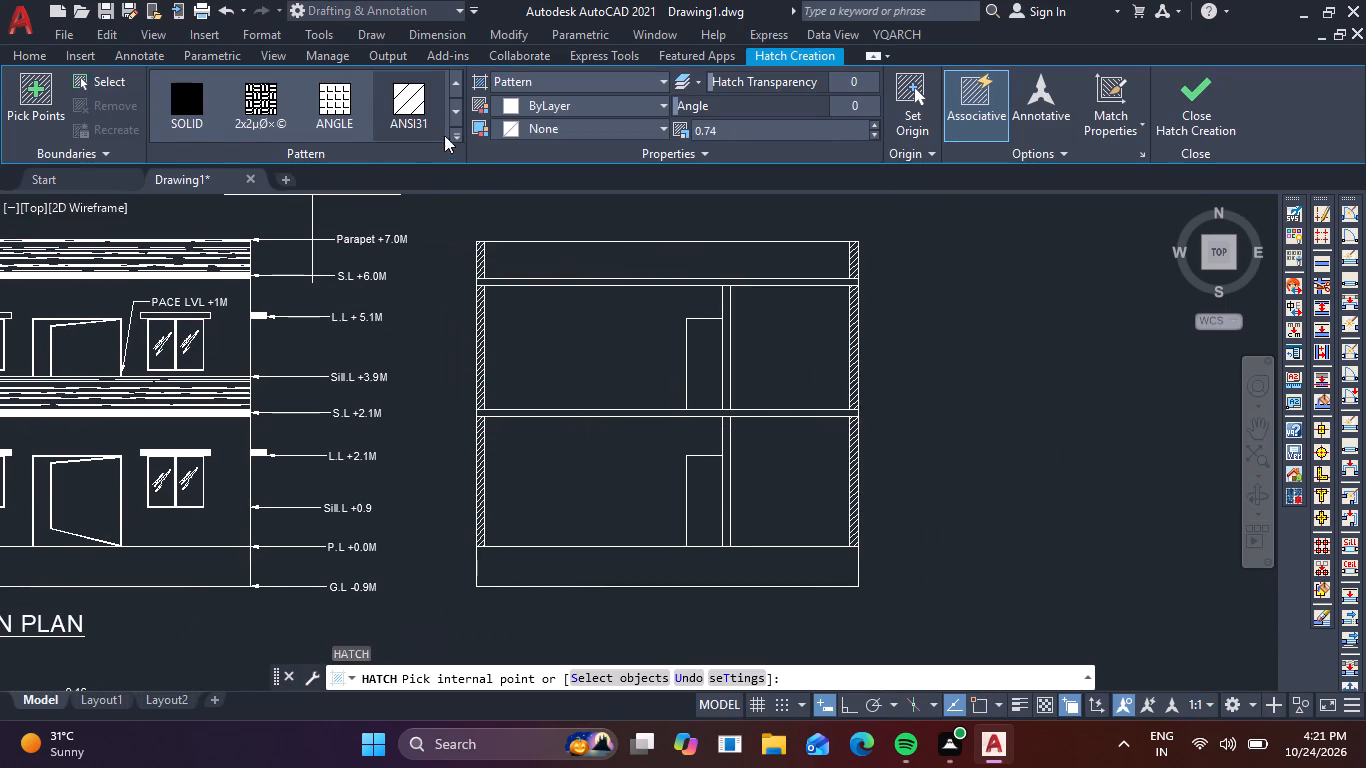
click(458, 134)
scroll(311, 240, down, 2)
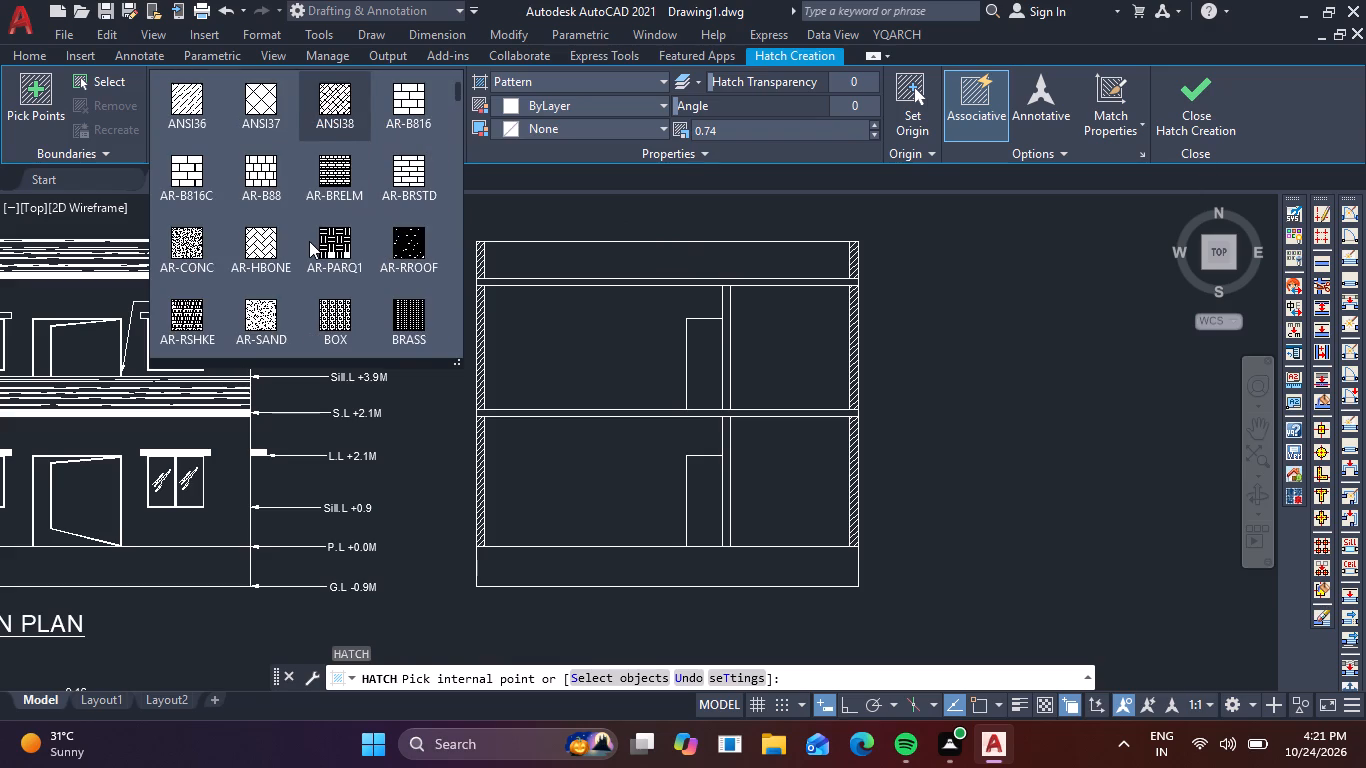
scroll(309, 241, down, 1)
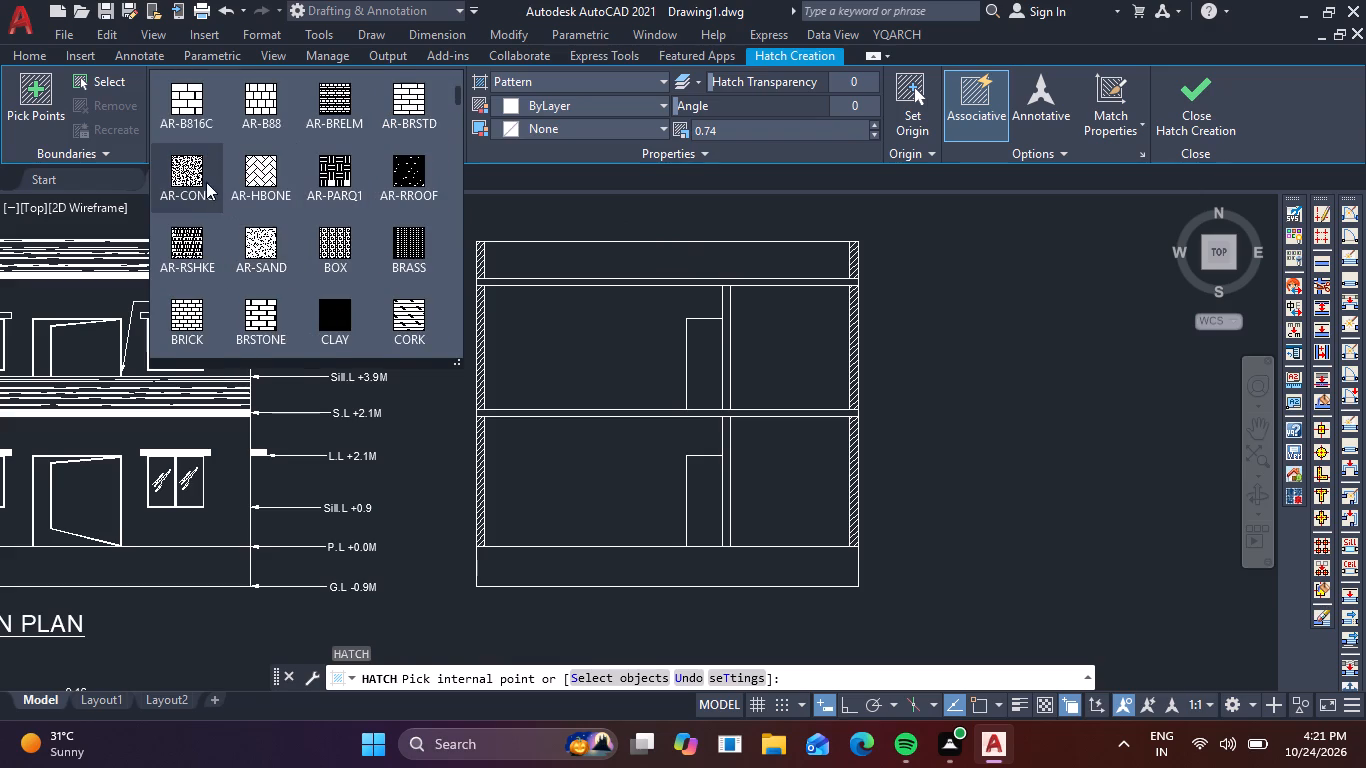
click(206, 182)
scroll(641, 263, up, 2)
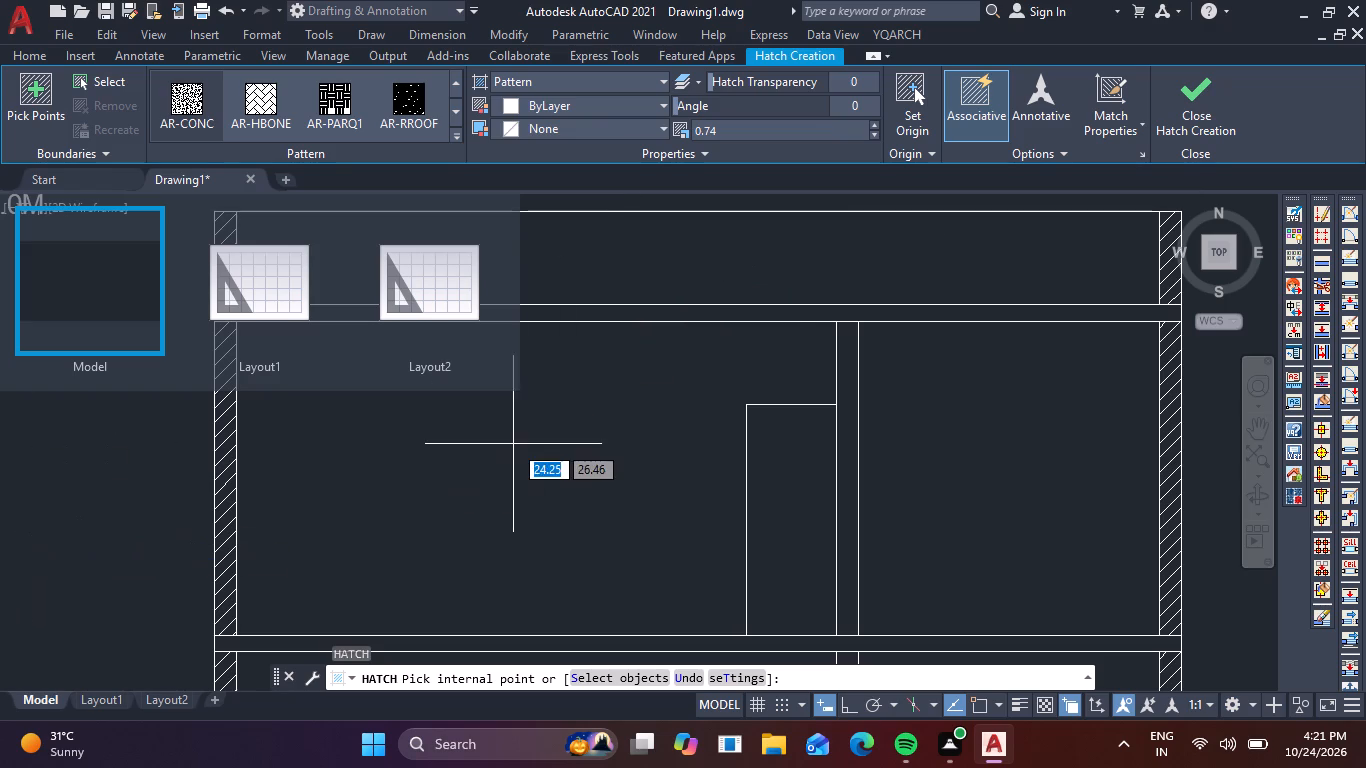
click(767, 316)
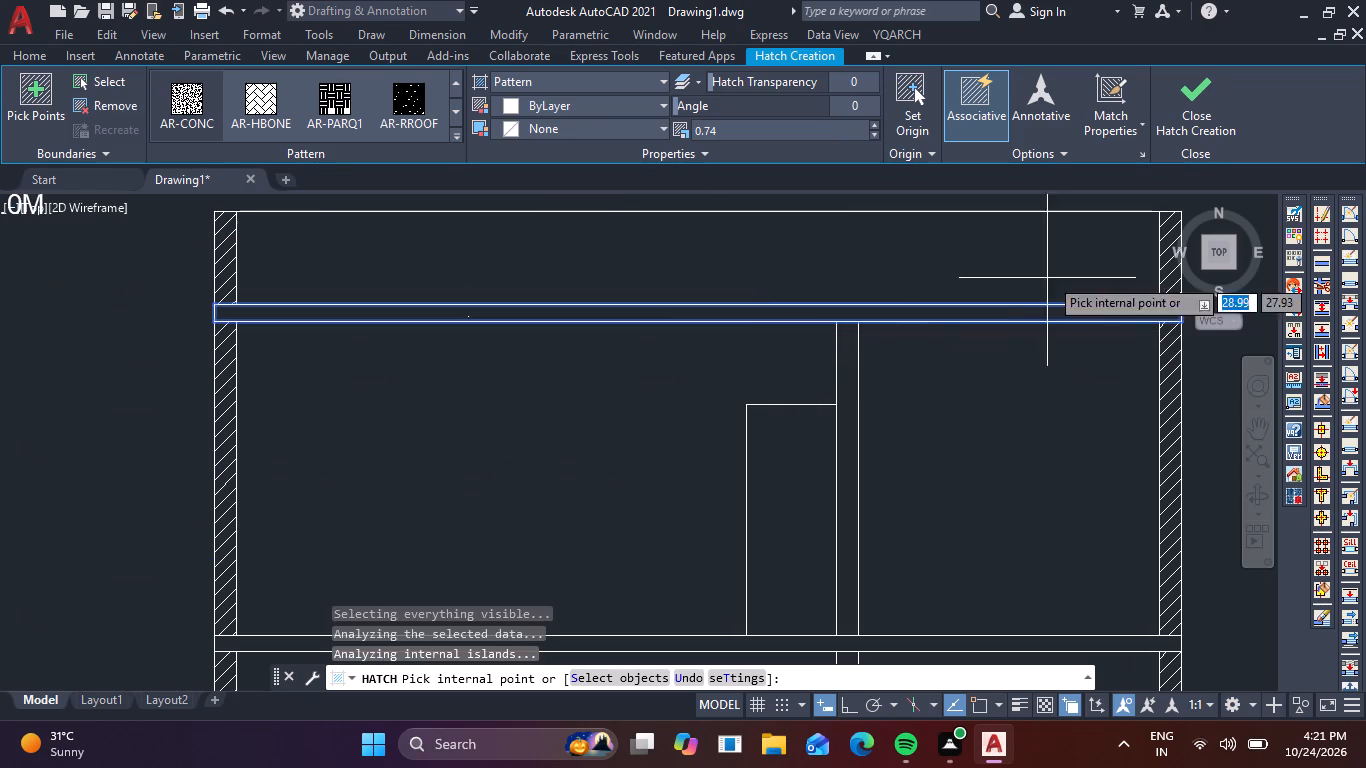
triple_click(872, 136)
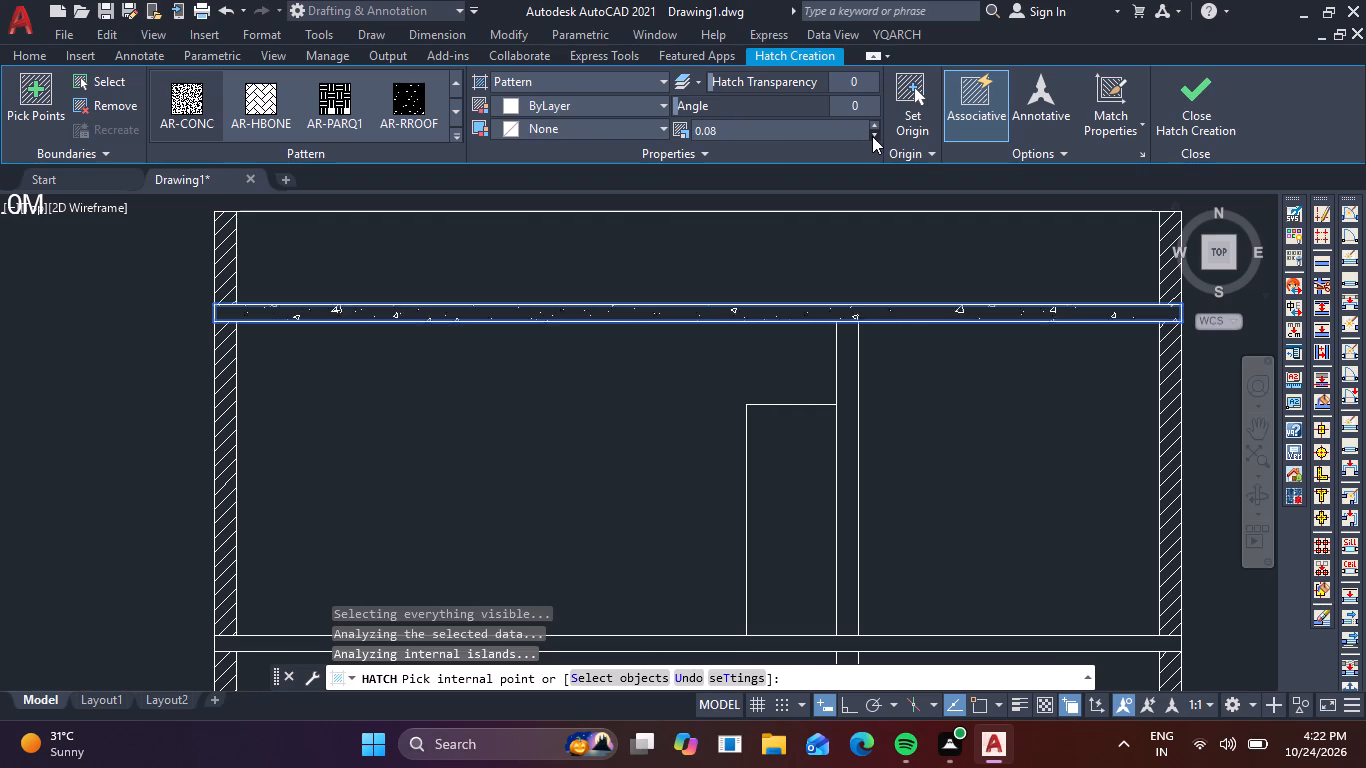
Add the intermediate floor slab between the two storeys to the AR-CONC hatch and finish it.
scroll(991, 254, down, 1)
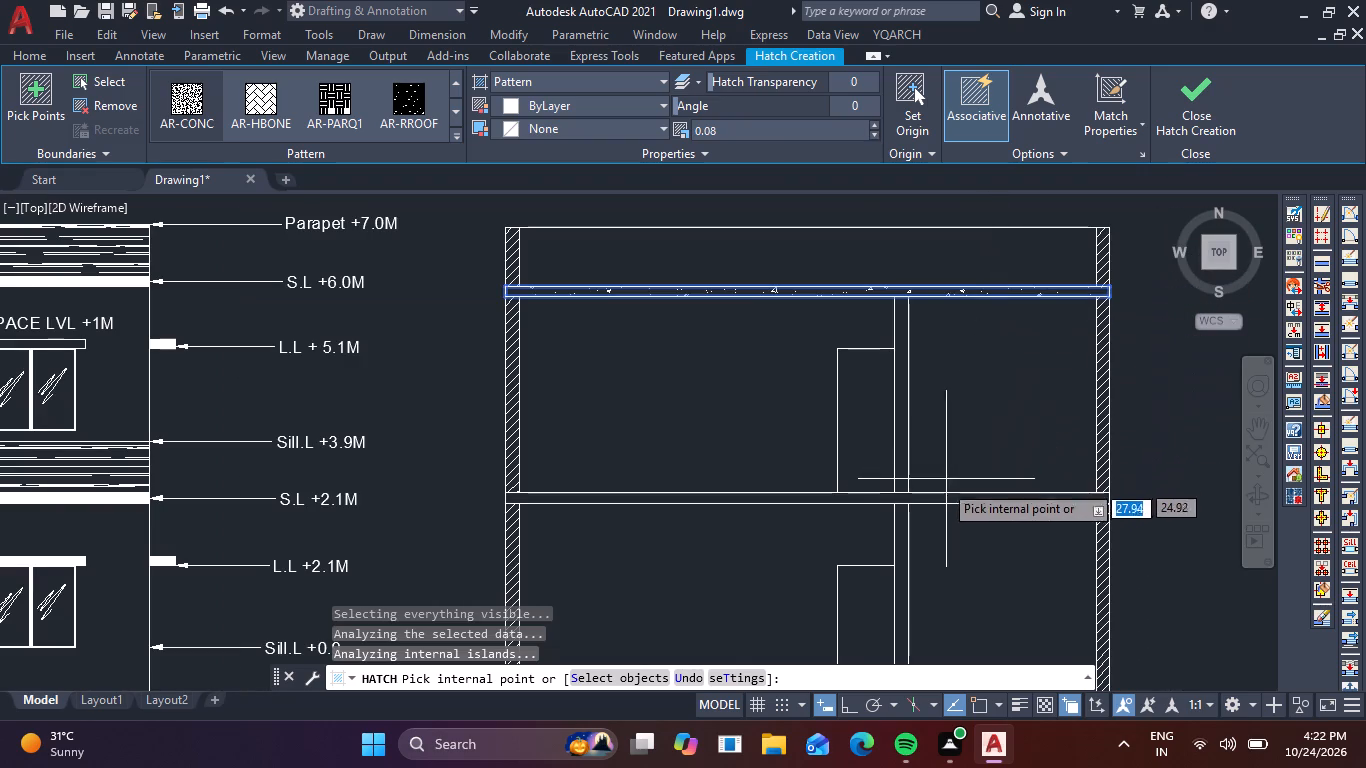
scroll(938, 490, up, 1)
click(938, 502)
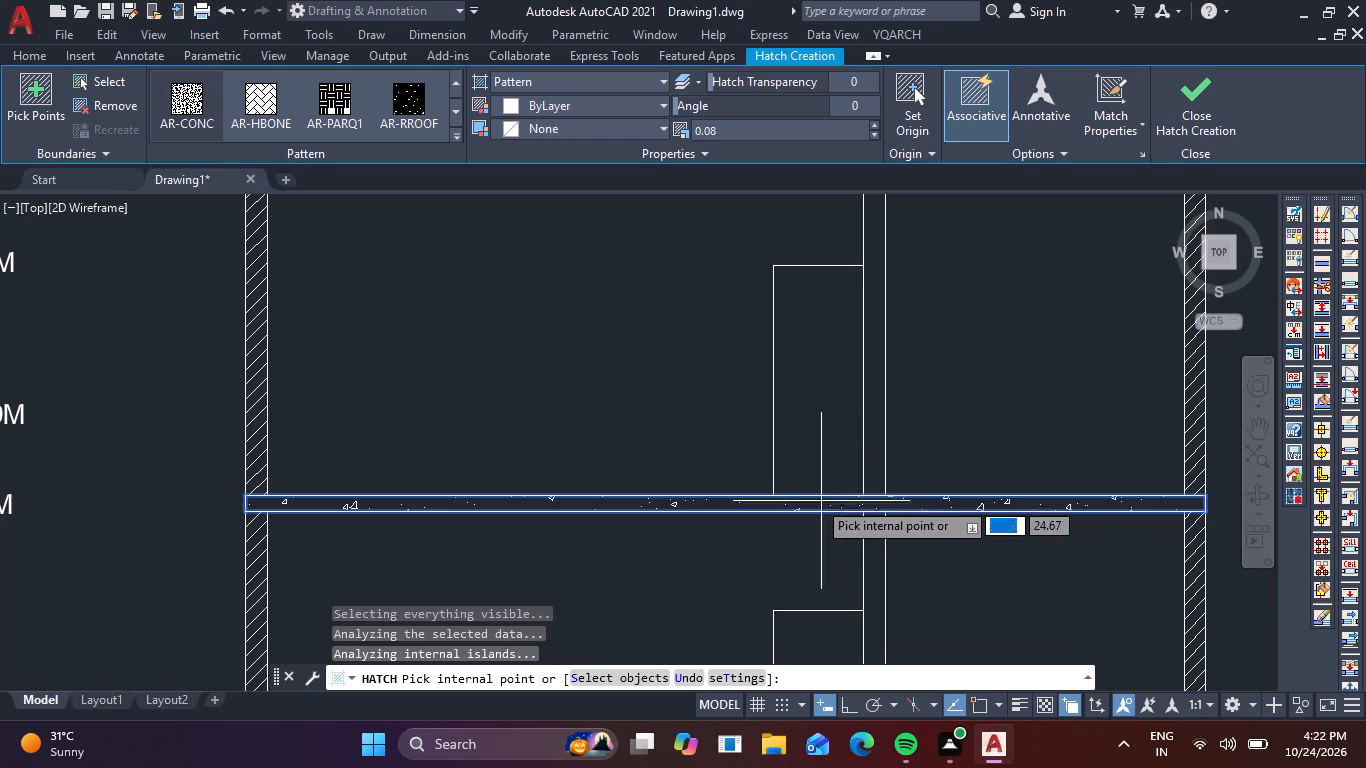
click(1246, 115)
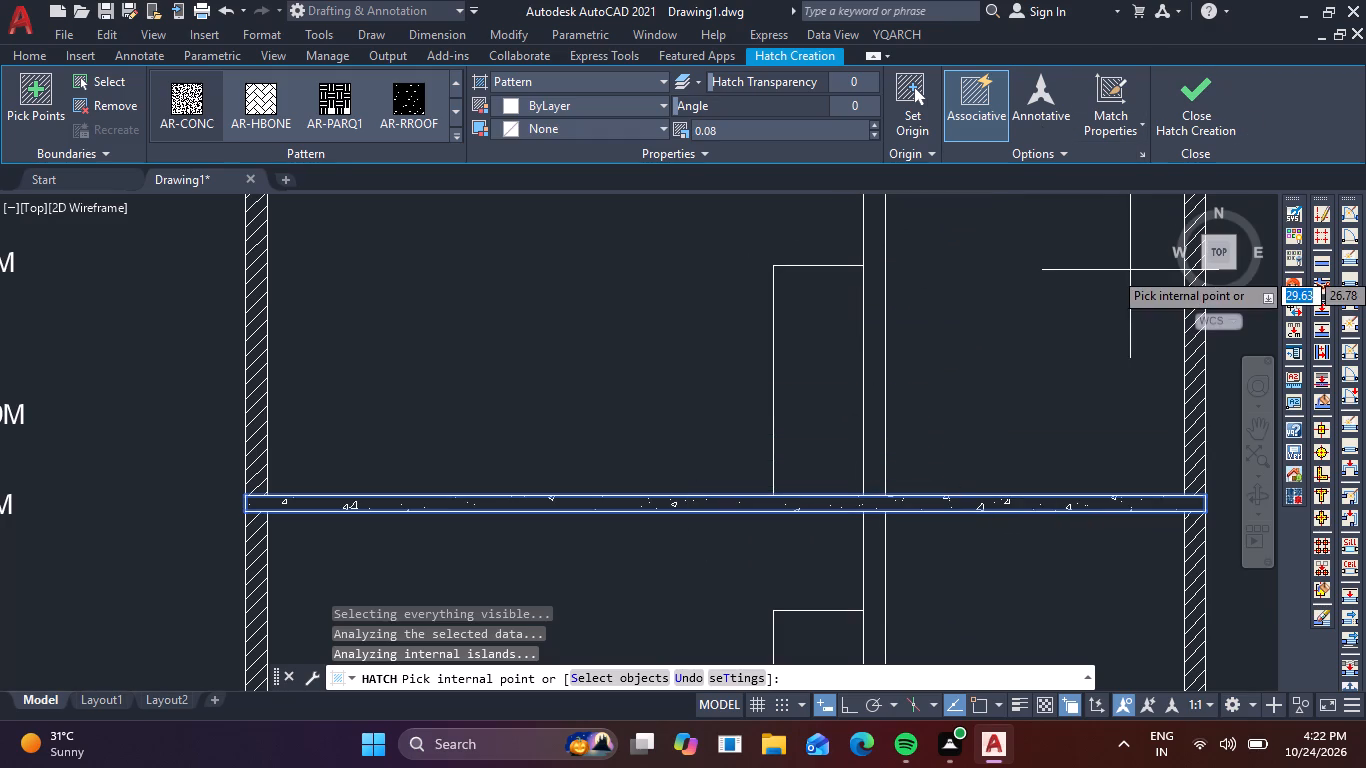
click(1229, 111)
Hatch the parapet band above the section's roof slab with the BRSTONE pattern.
scroll(1070, 283, down, 2)
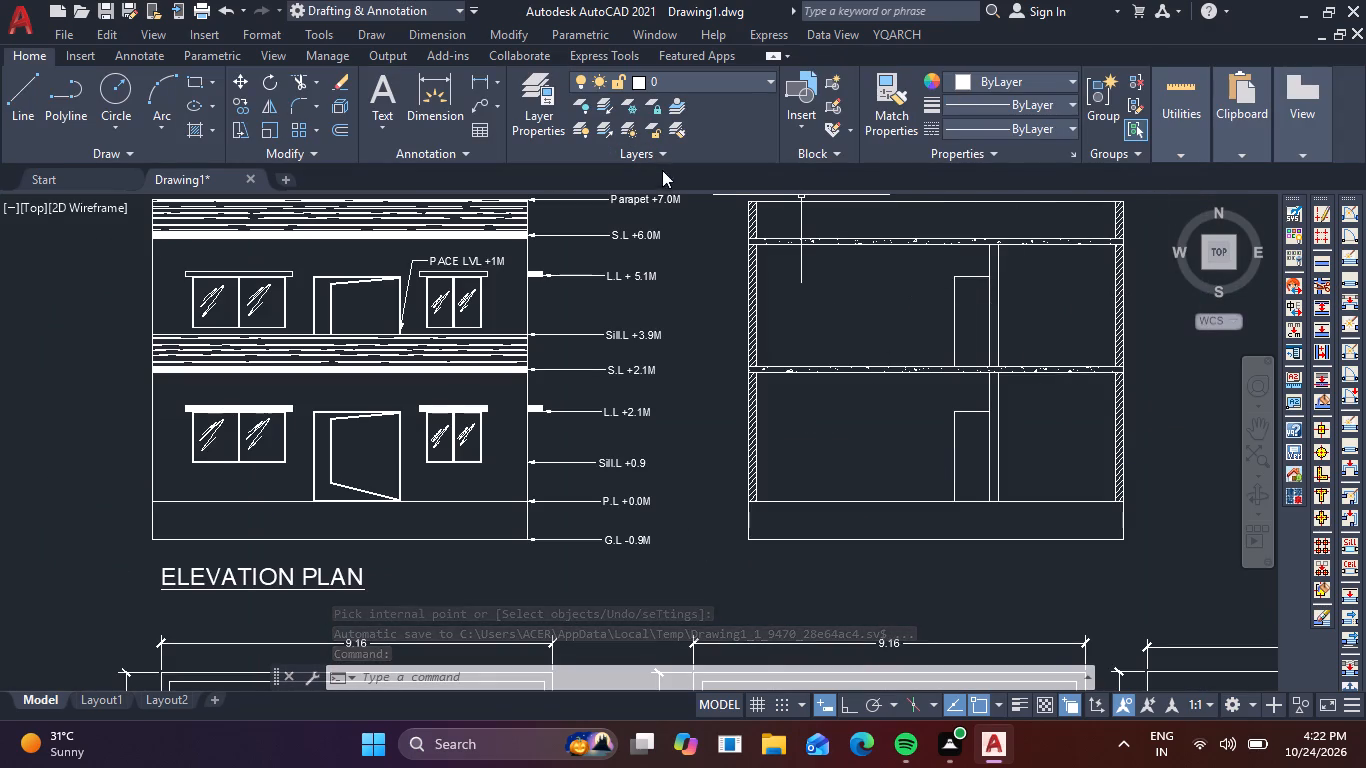
text(H)
key(space)
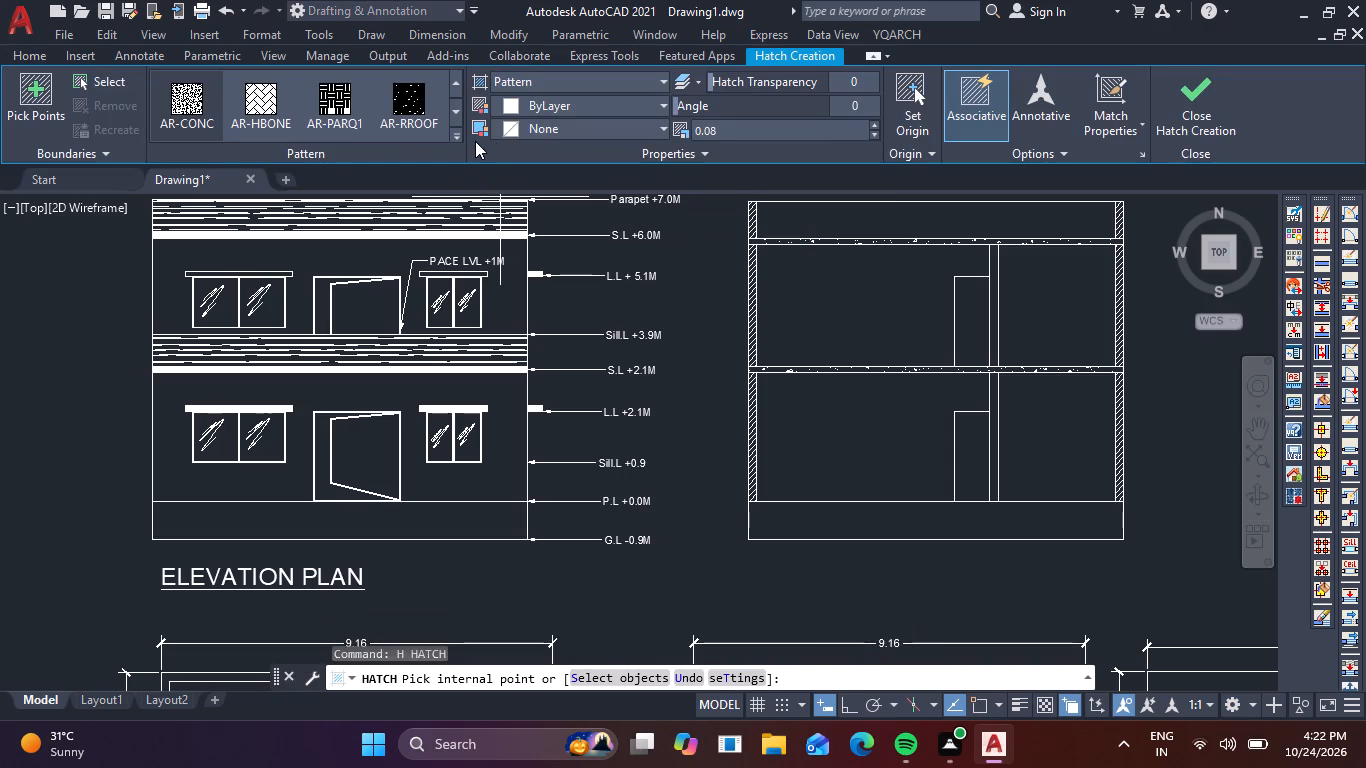
click(460, 137)
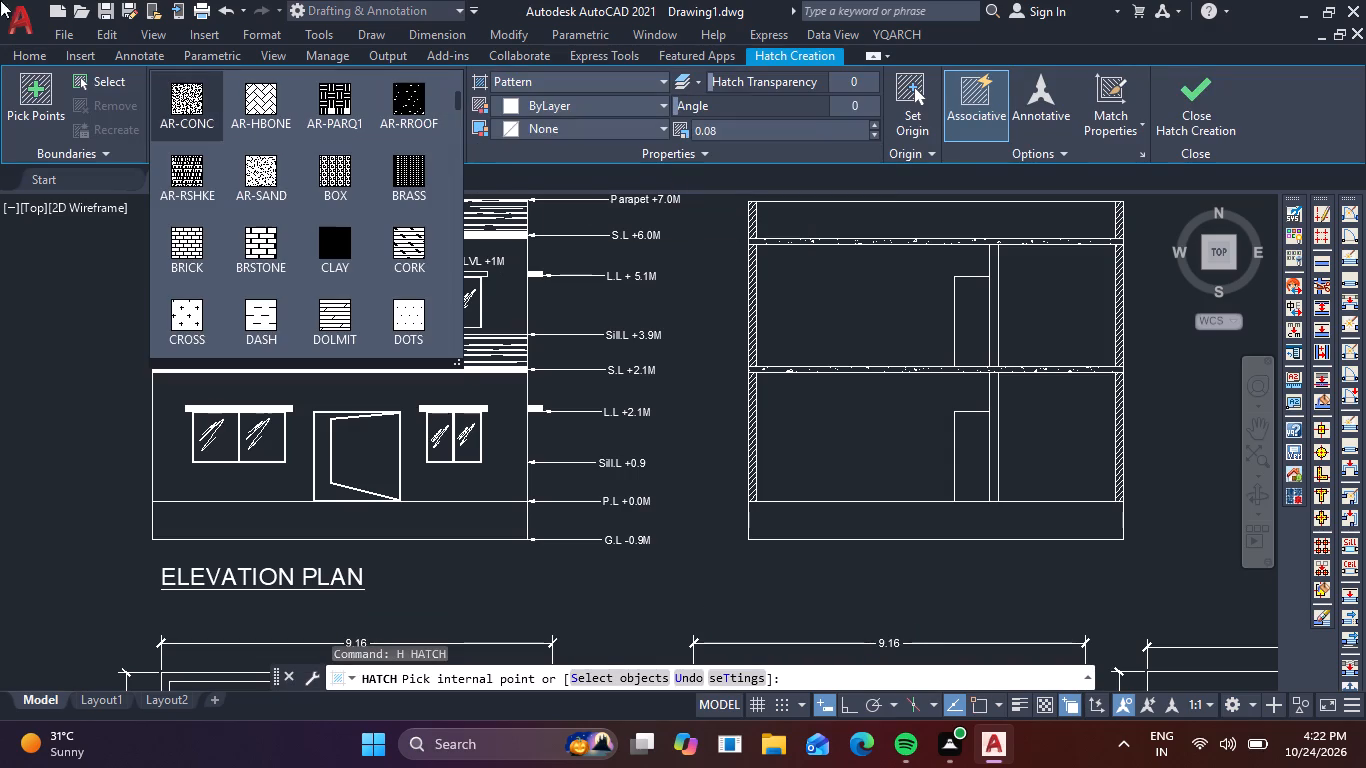
scroll(248, 135, up, 4)
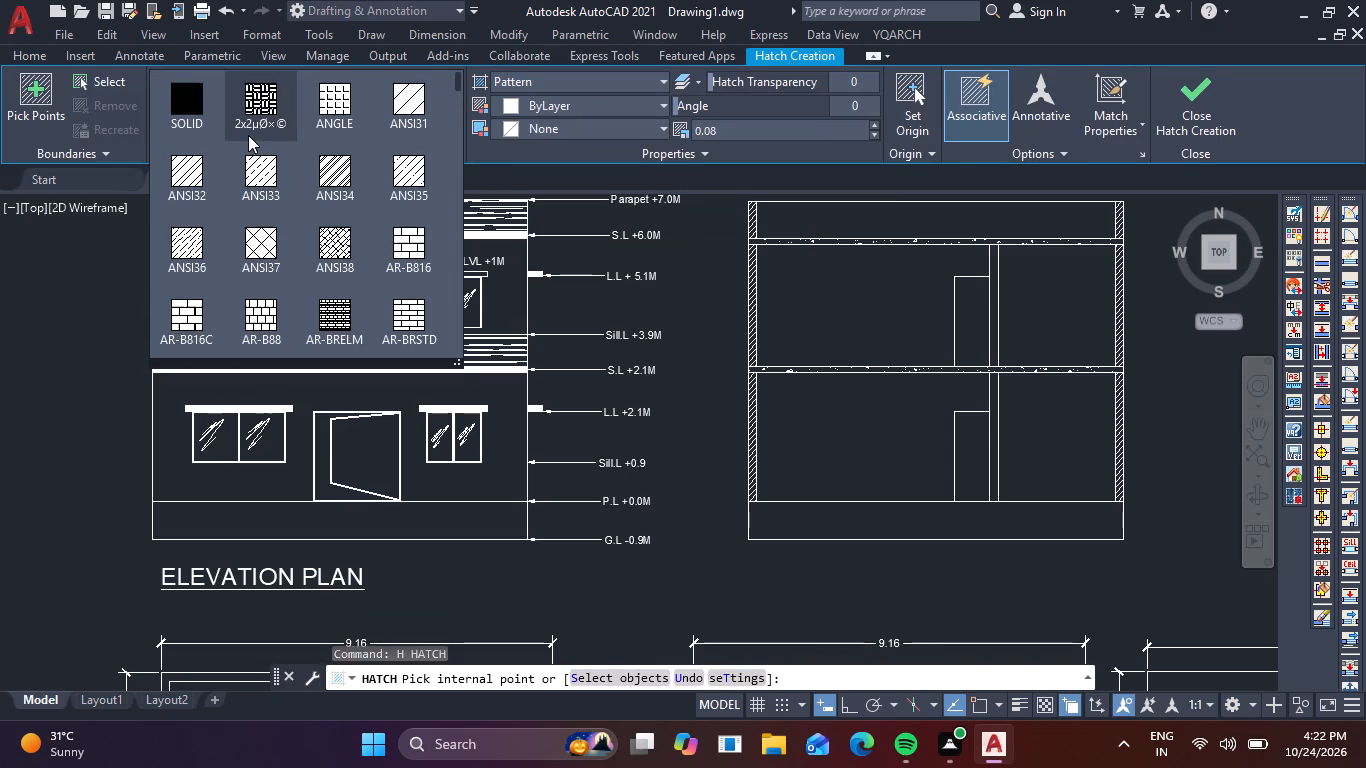
scroll(248, 135, up, 5)
scroll(290, 114, down, 2)
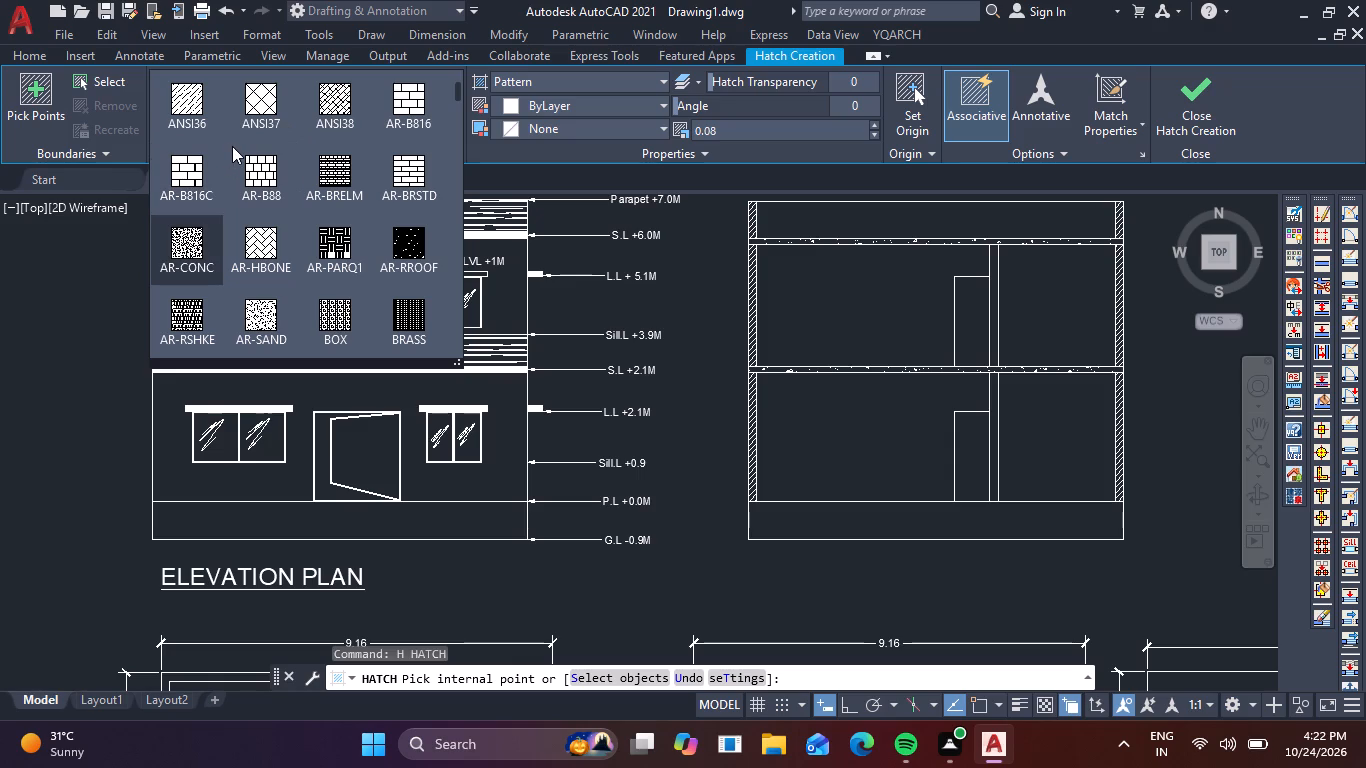
scroll(232, 146, down, 1)
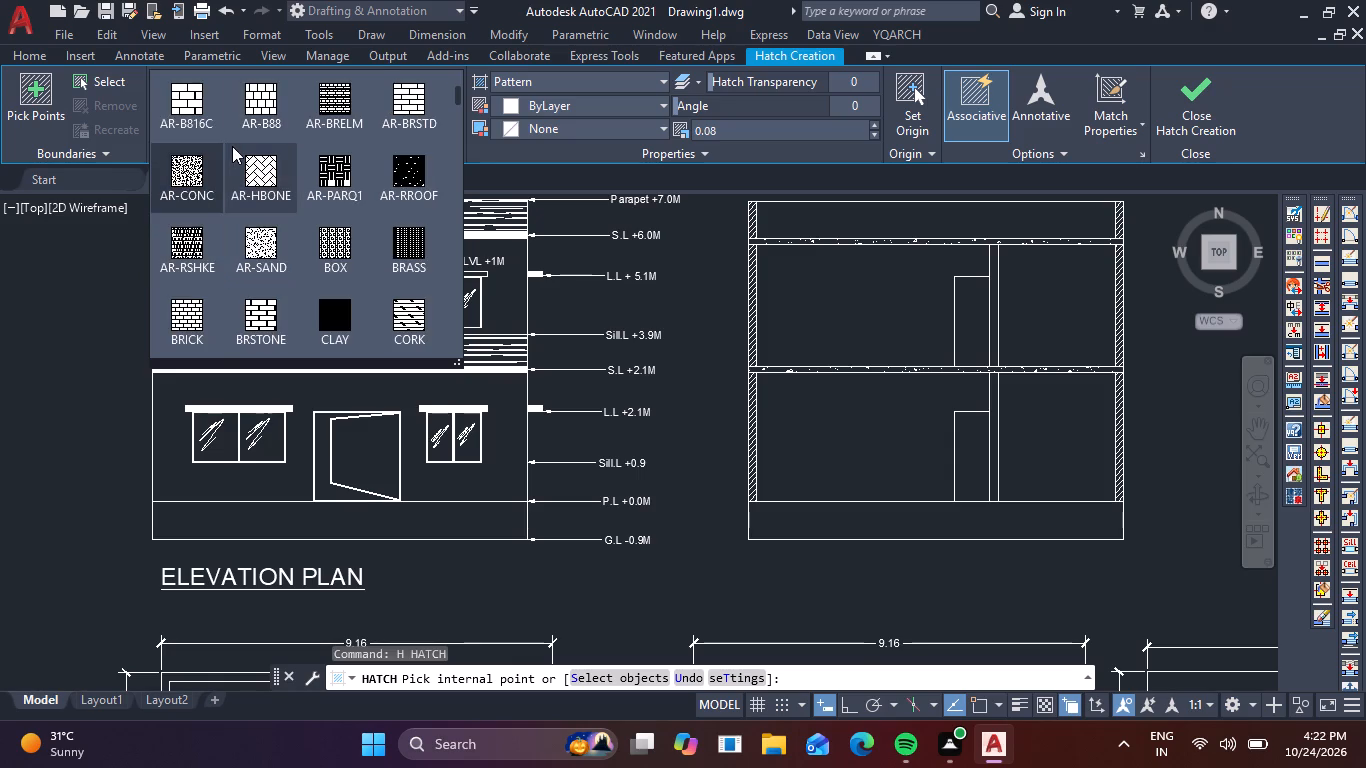
scroll(232, 146, up, 2)
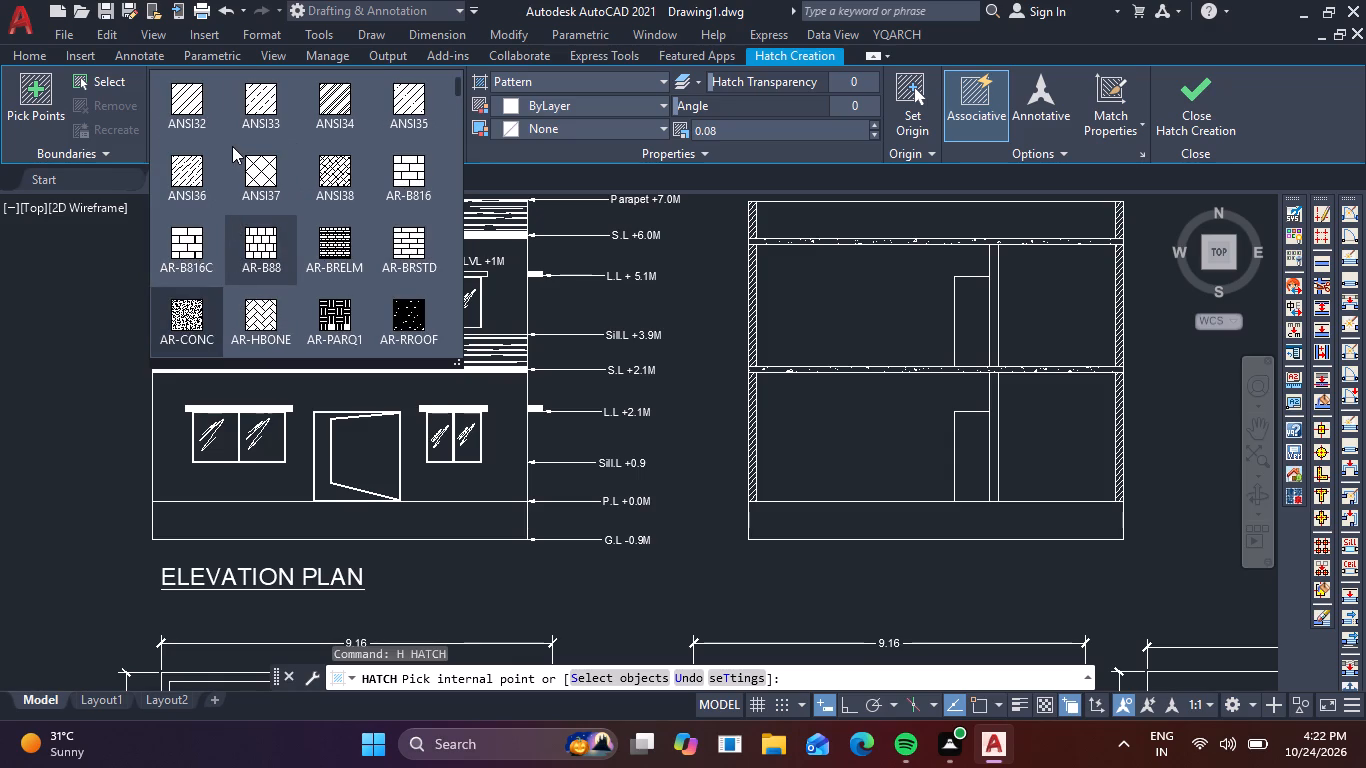
scroll(232, 146, down, 3)
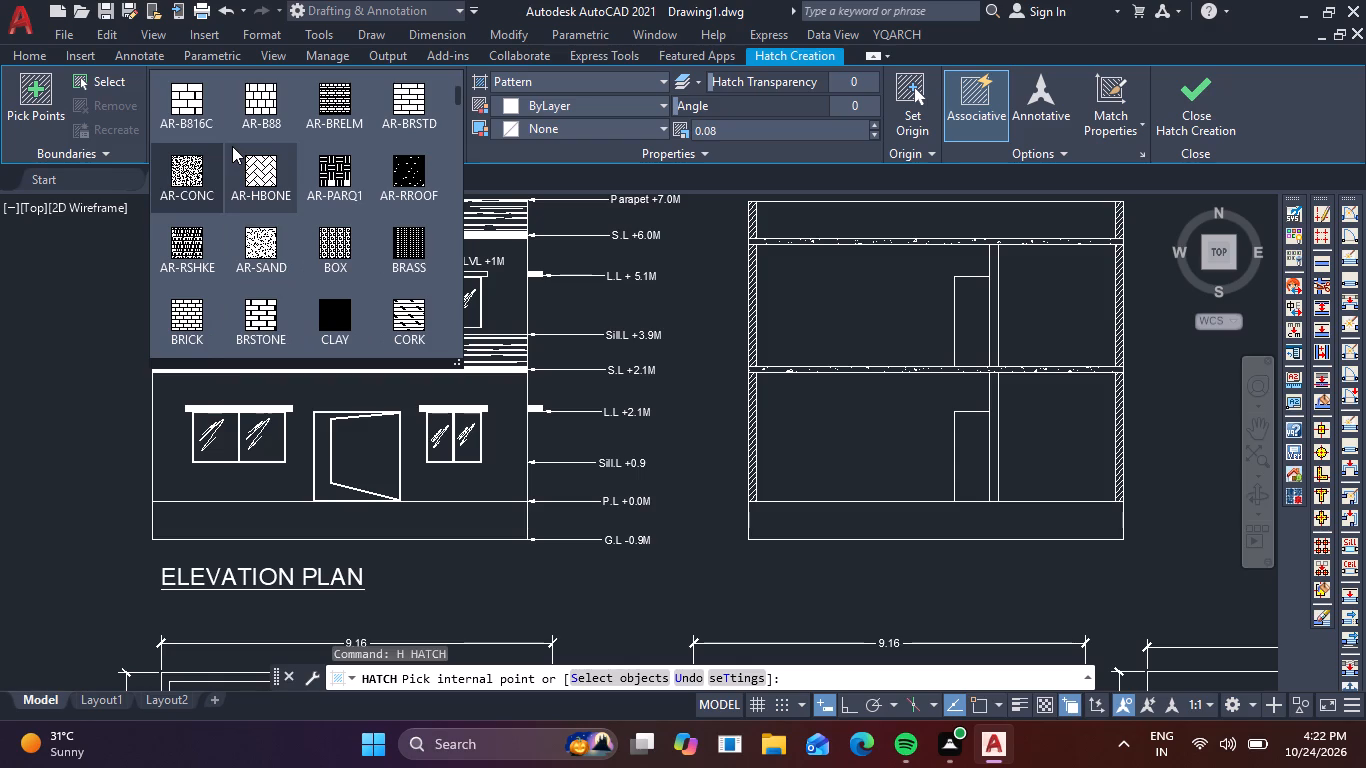
click(250, 248)
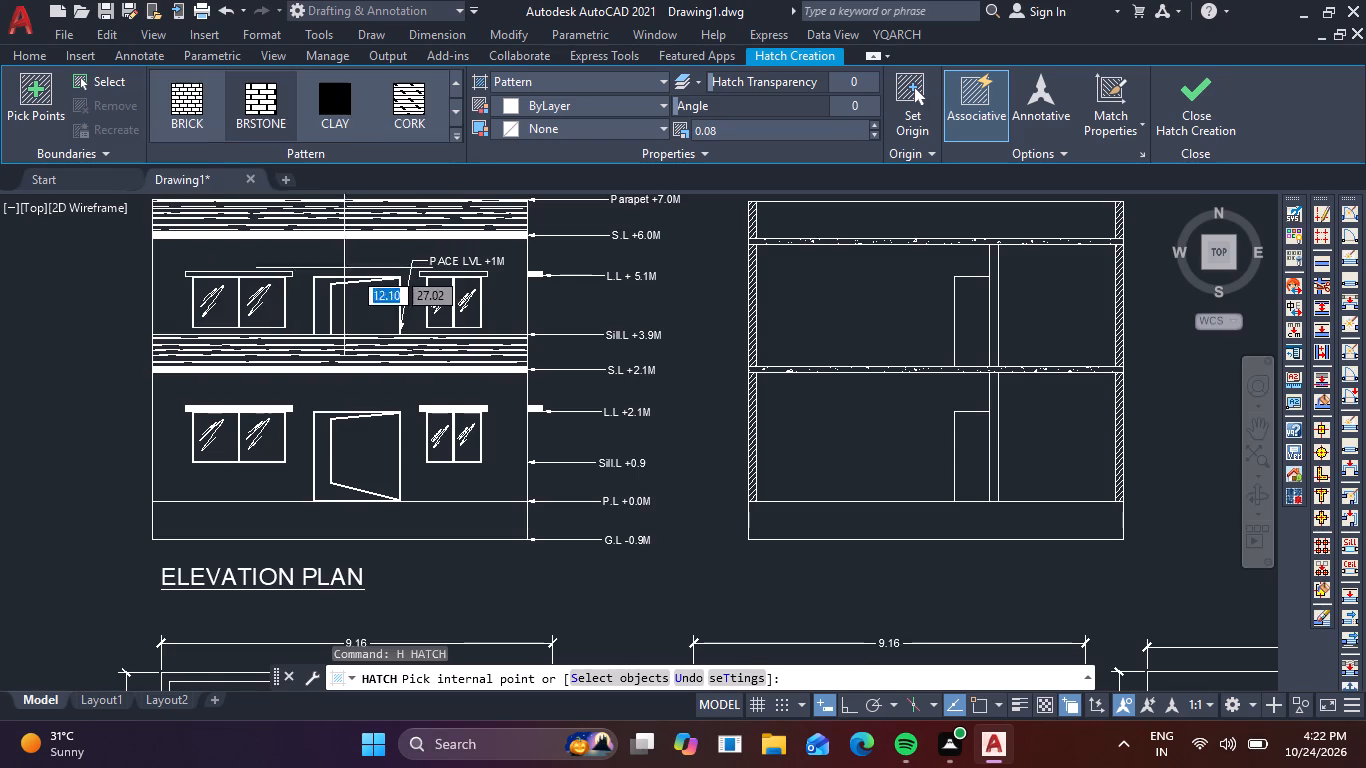
middle_drag(607, 326, 324, 384)
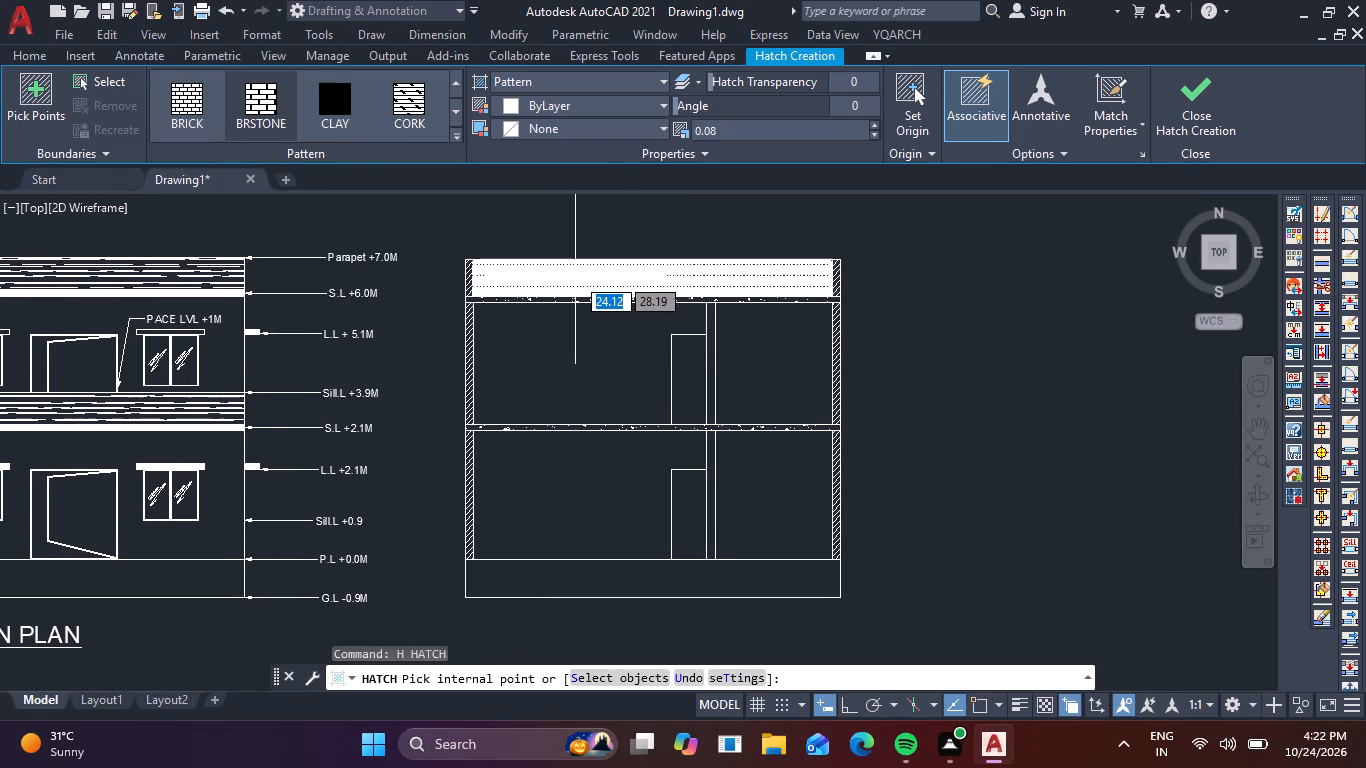
click(571, 279)
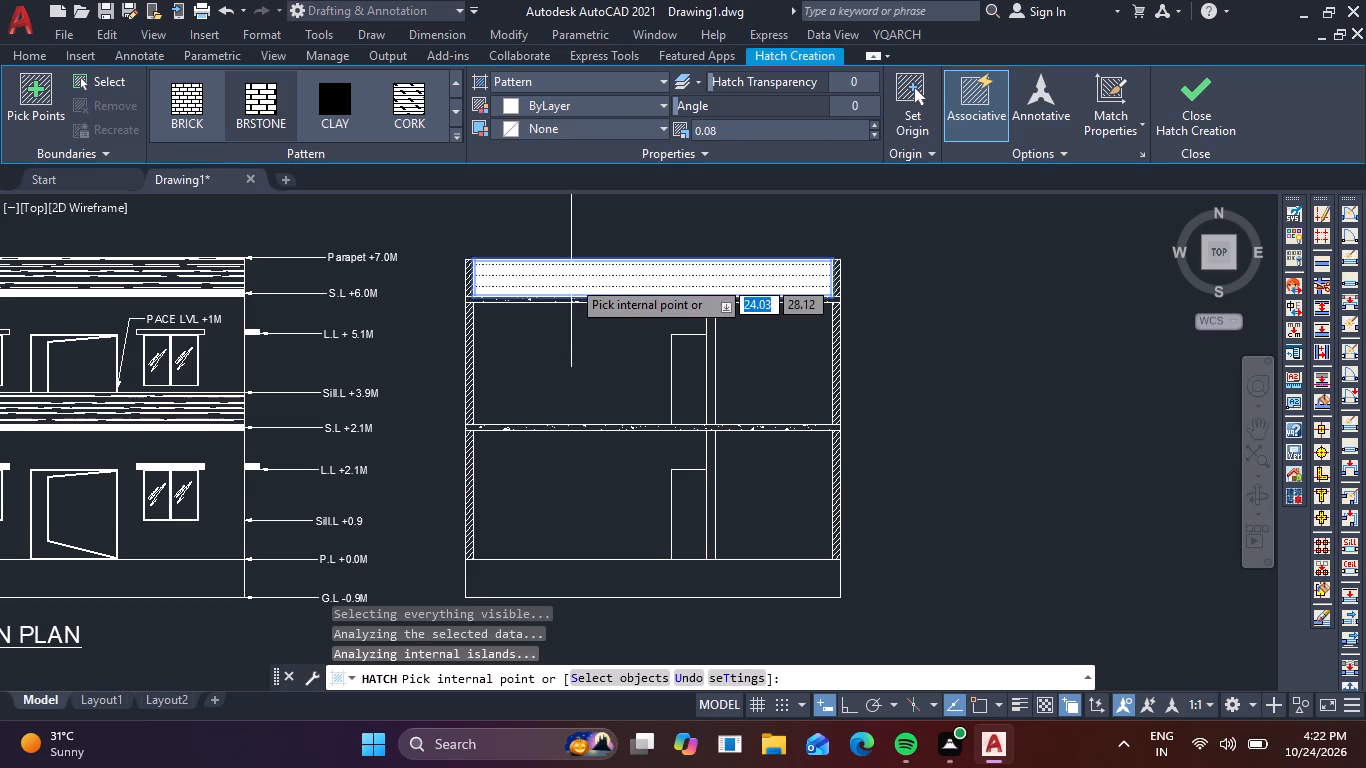
Set the parapet hatch scale to 0.71 and finish the hatch.
double_click(872, 124)
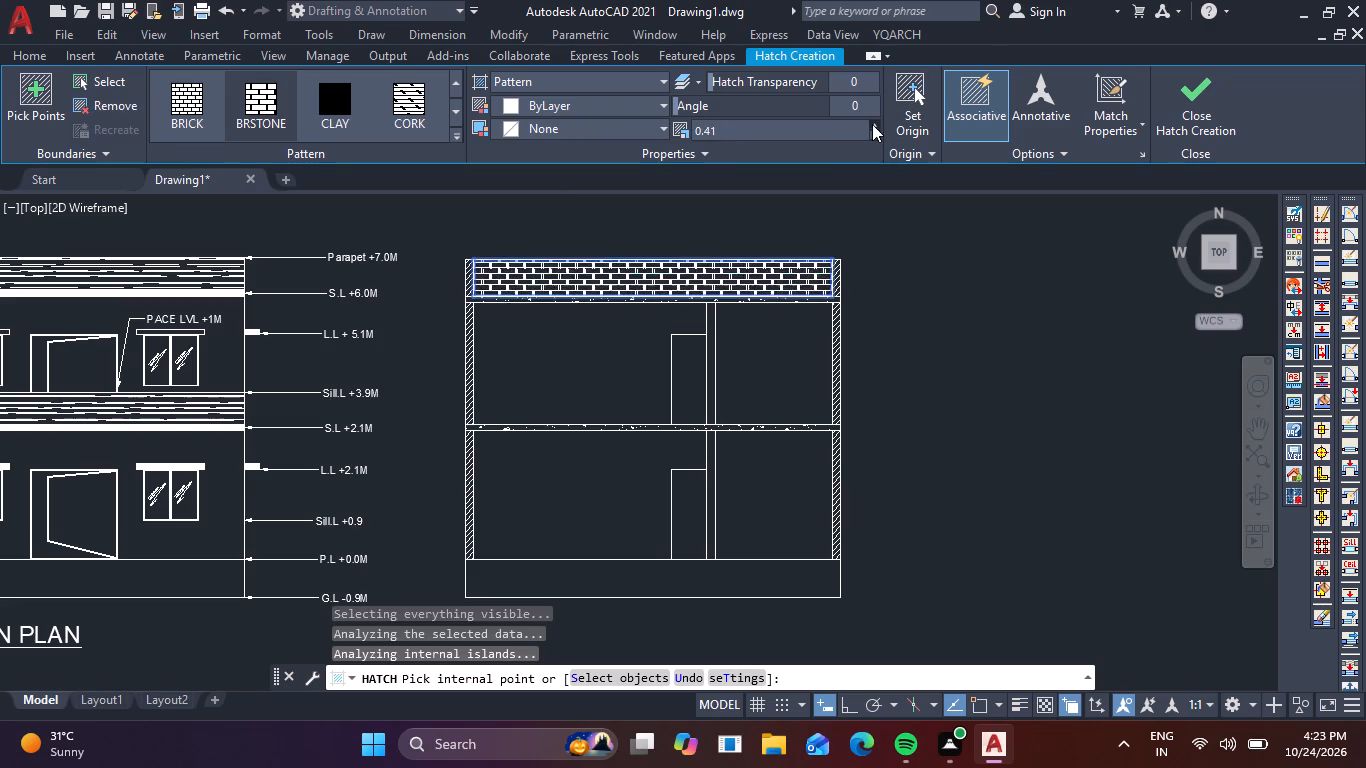
triple_click(872, 124)
triple_click(872, 124)
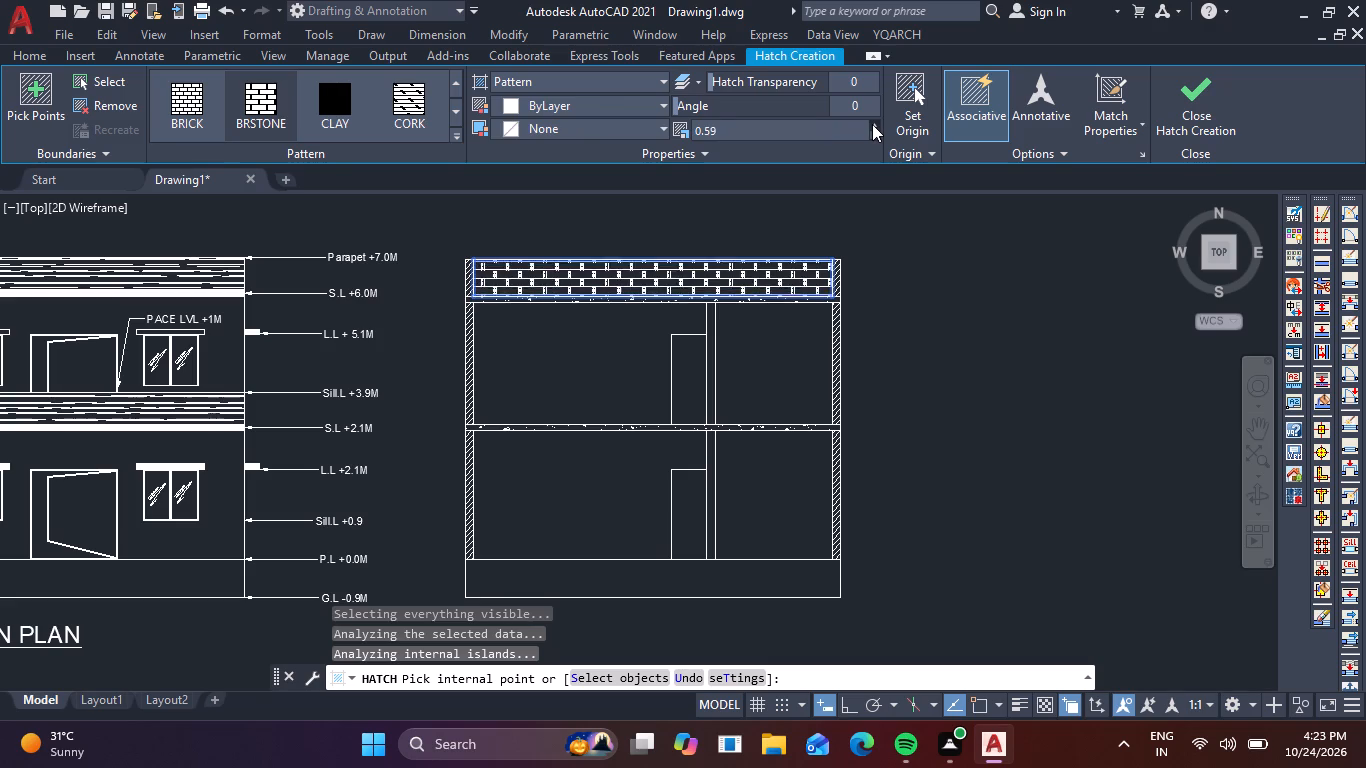
triple_click(872, 124)
triple_click(872, 124)
double_click(872, 124)
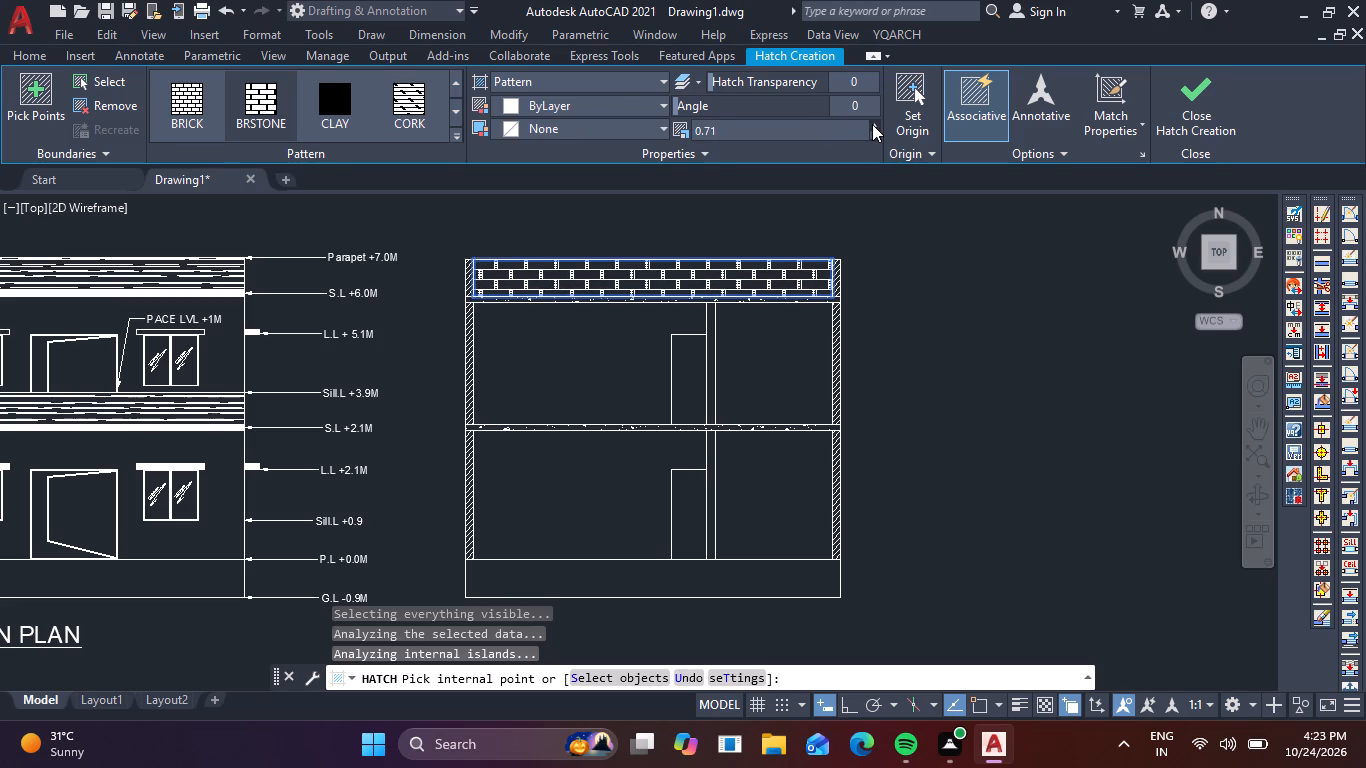
click(1159, 111)
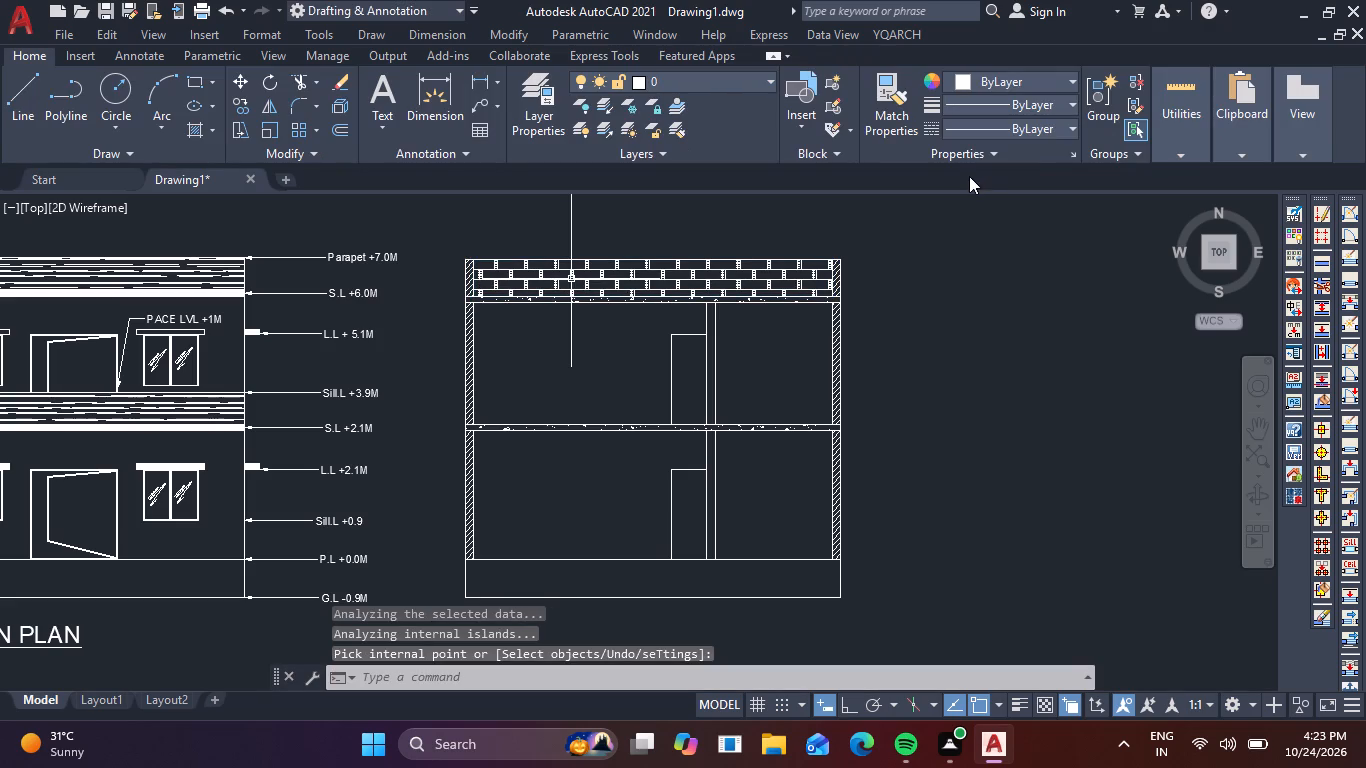
Select the section's existing outer-wall hatch and apply the ANSI31 pattern to it.
scroll(972, 182, down, 2)
middle_drag(972, 260, 970, 206)
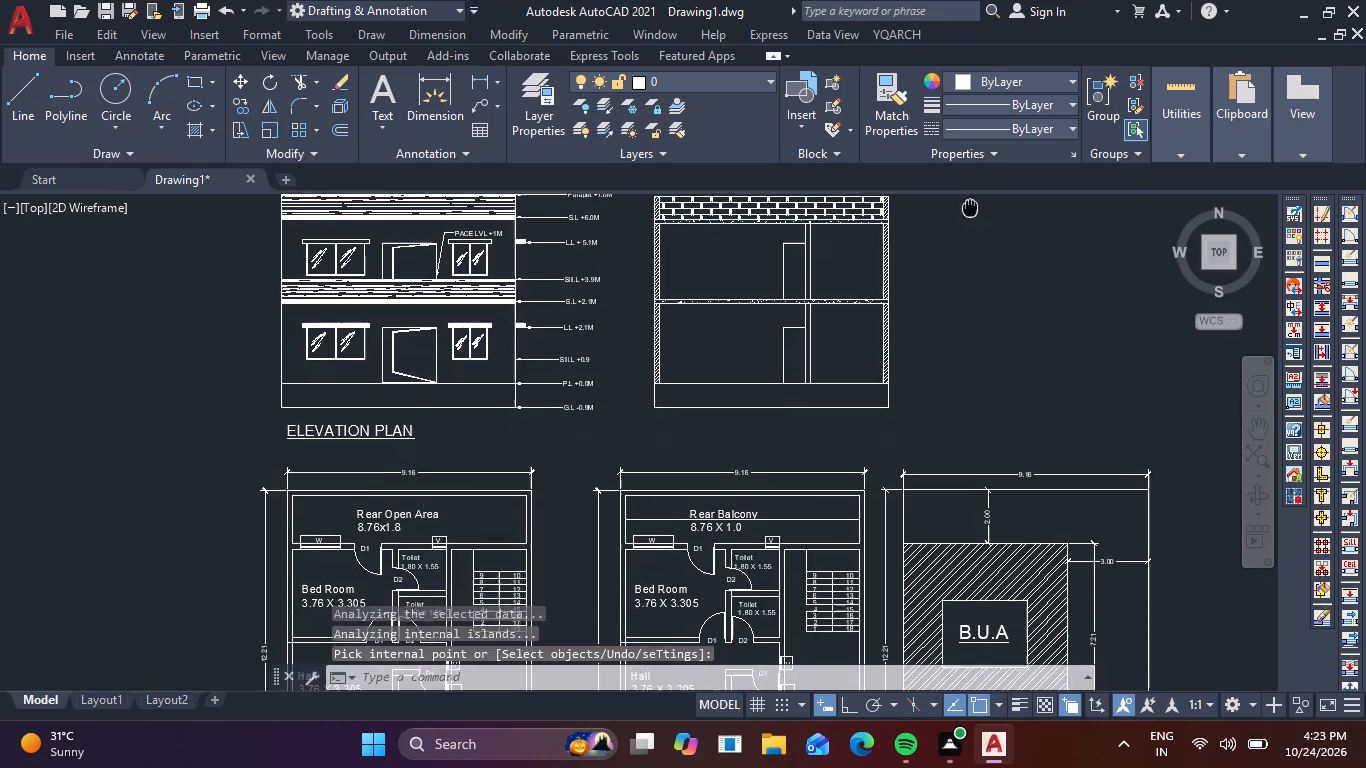
middle_drag(970, 206, 971, 196)
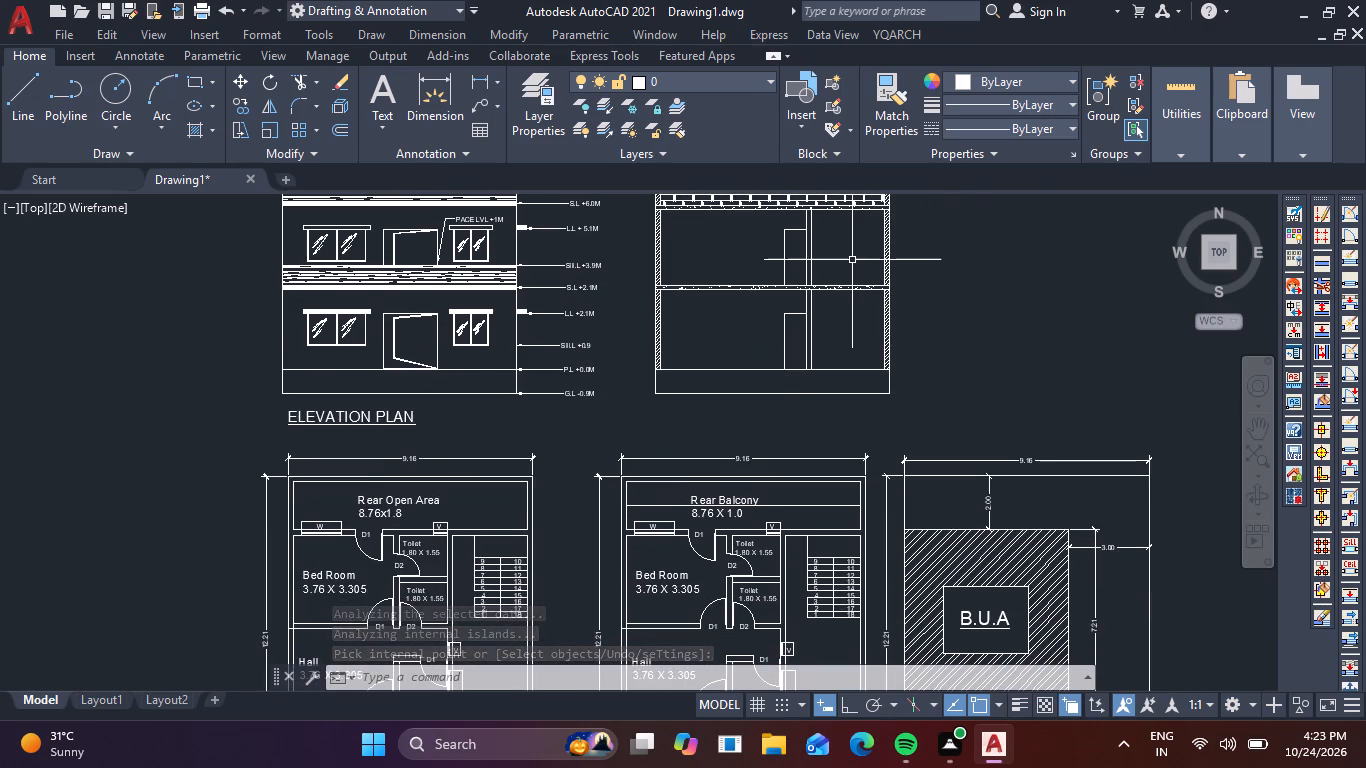
scroll(875, 246, up, 2)
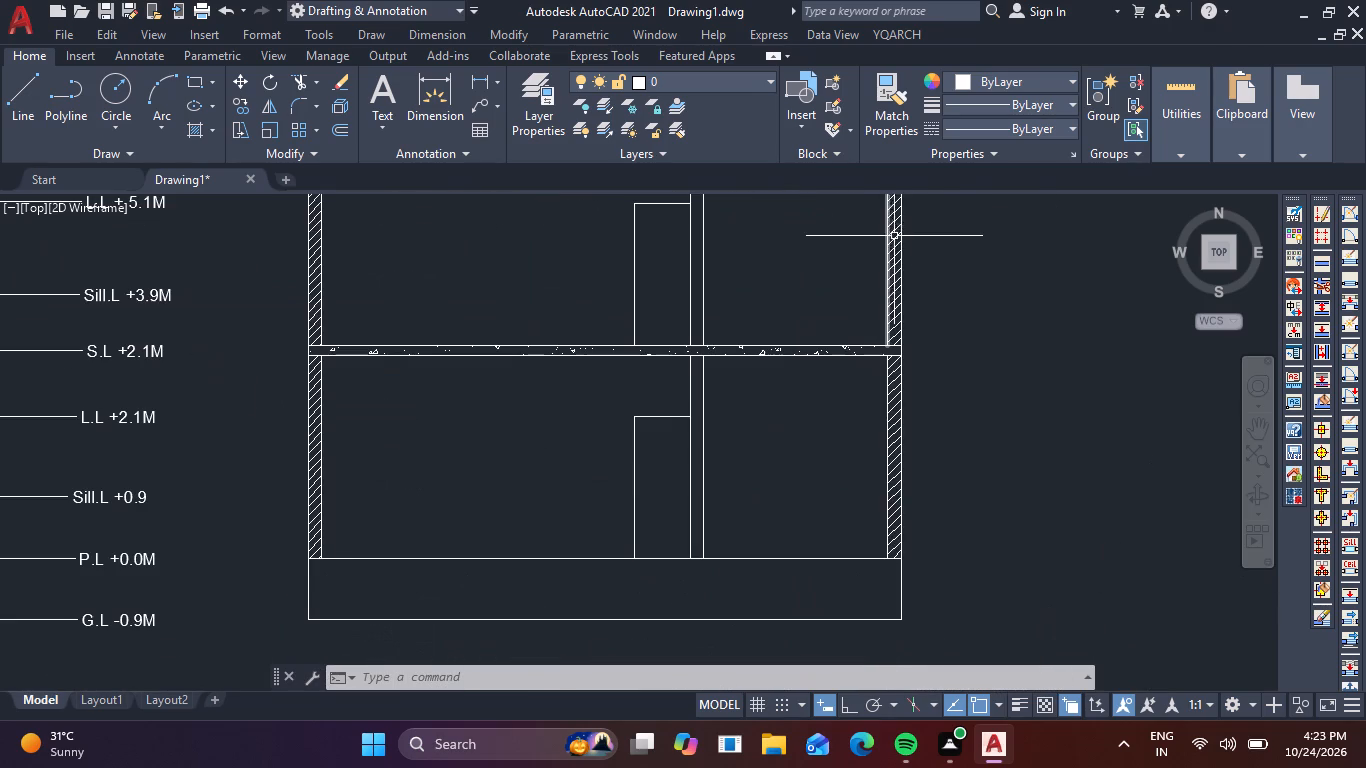
click(898, 236)
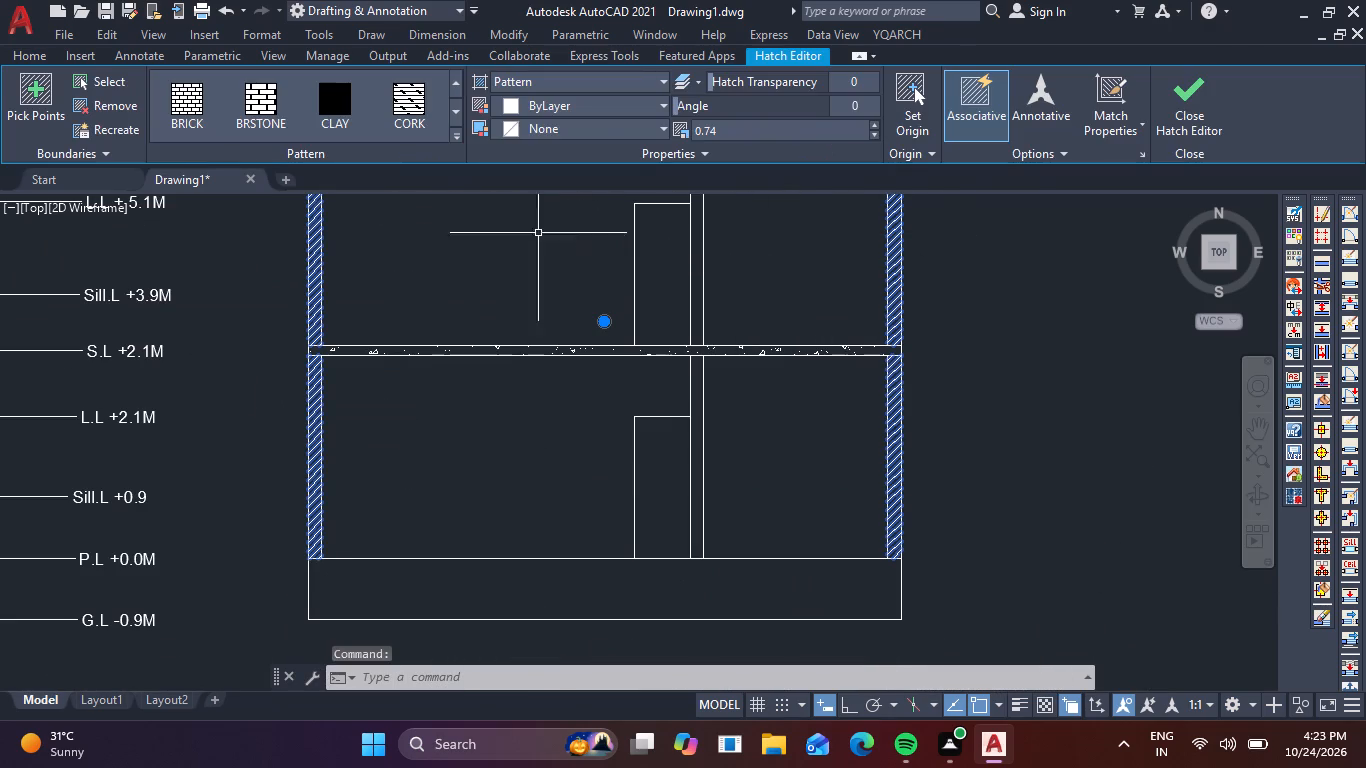
click(456, 134)
scroll(278, 160, up, 4)
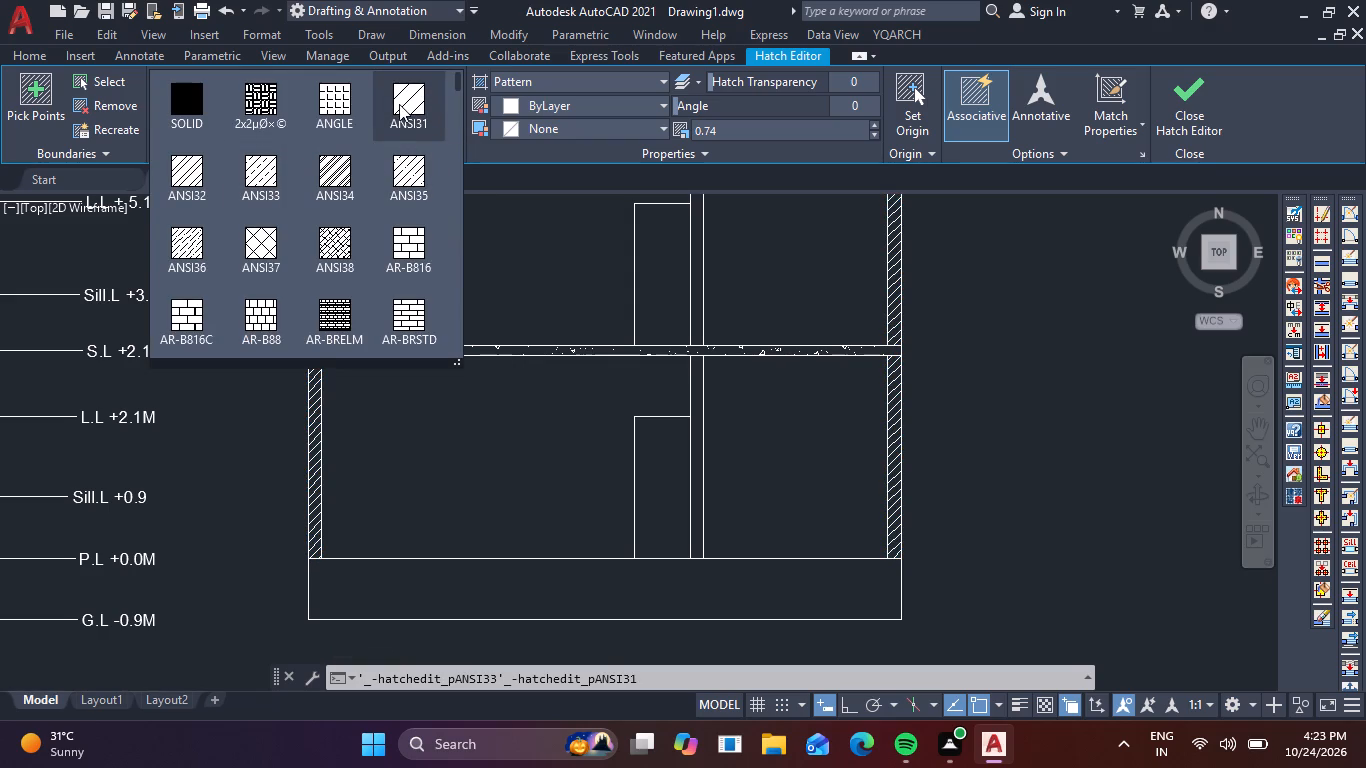
click(399, 104)
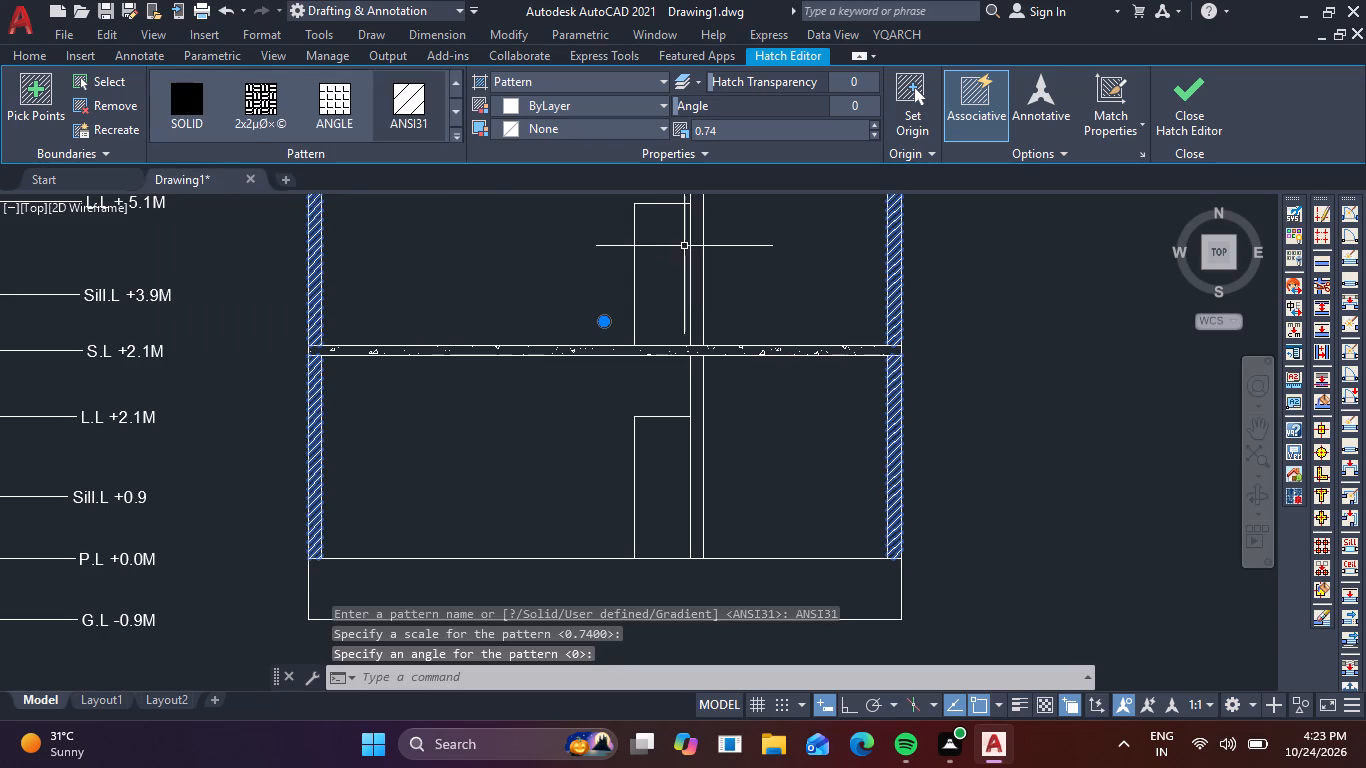
Hatch the internal partition wall on both storeys with ANSI31 at a scale of 0.74, finishing with nothing left selected.
middle_drag(670, 265, 568, 374)
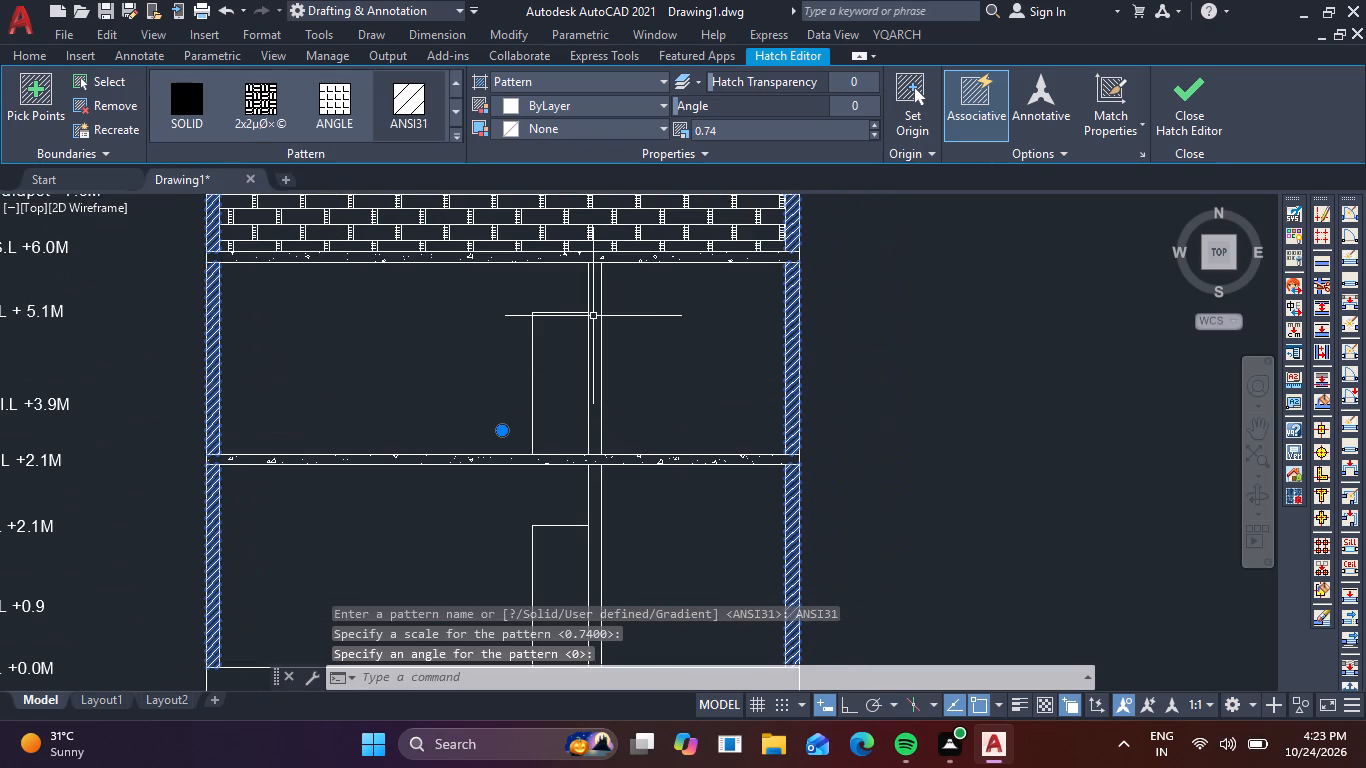
click(596, 315)
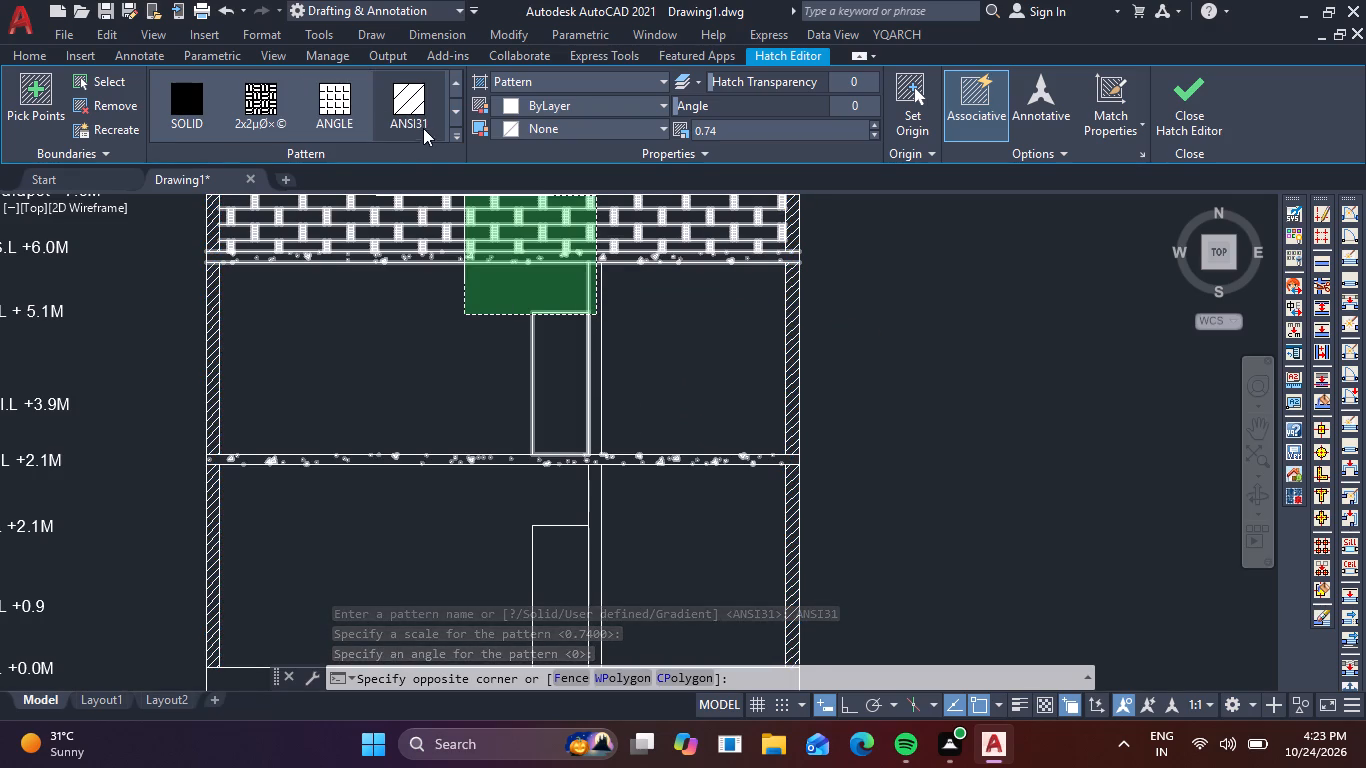
key(Escape)
key(h)
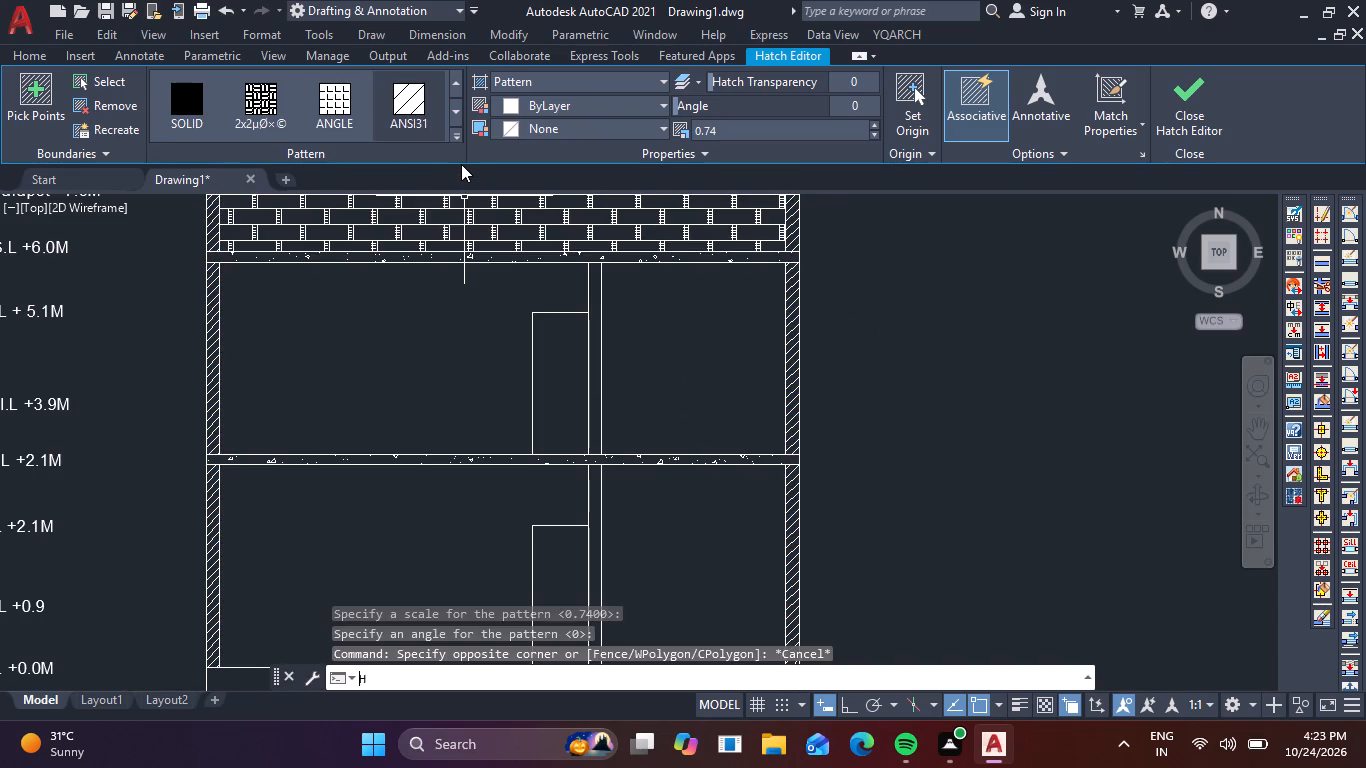
key(space)
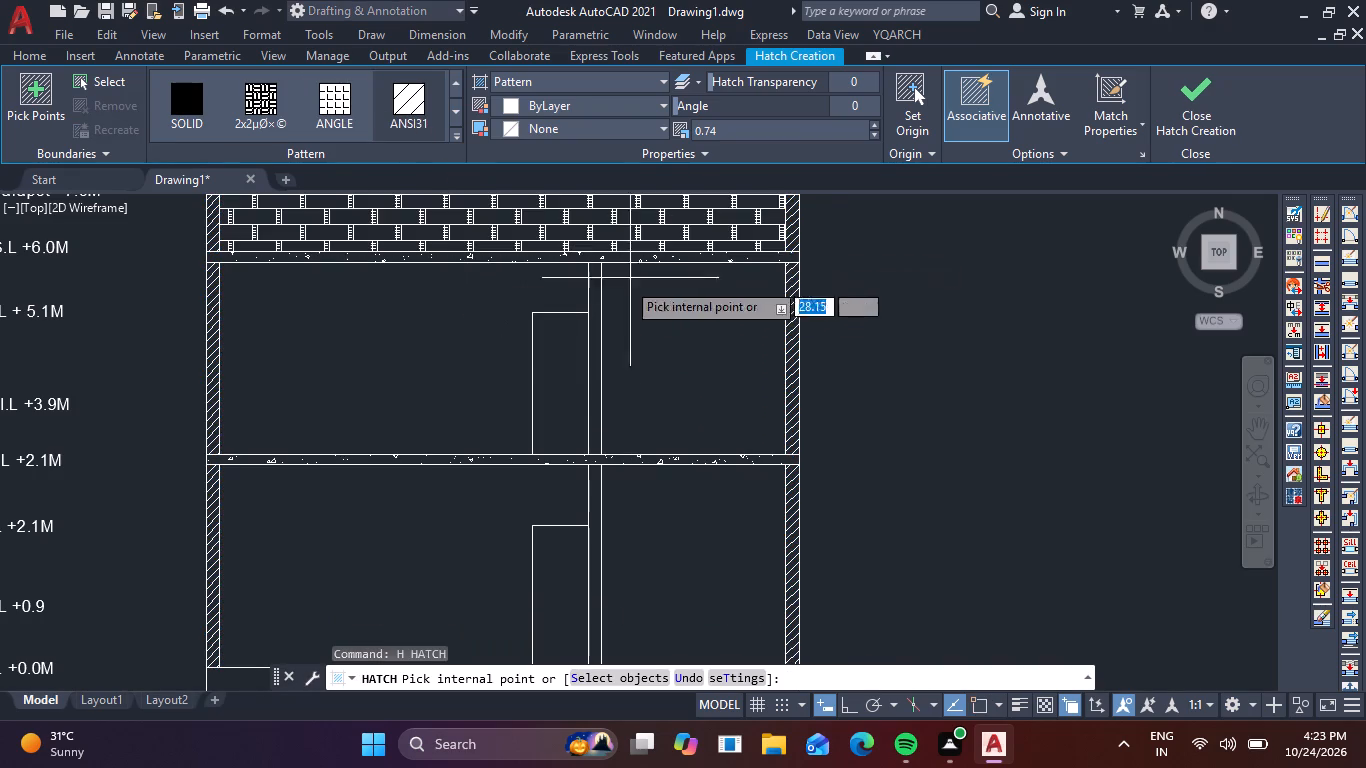
click(595, 313)
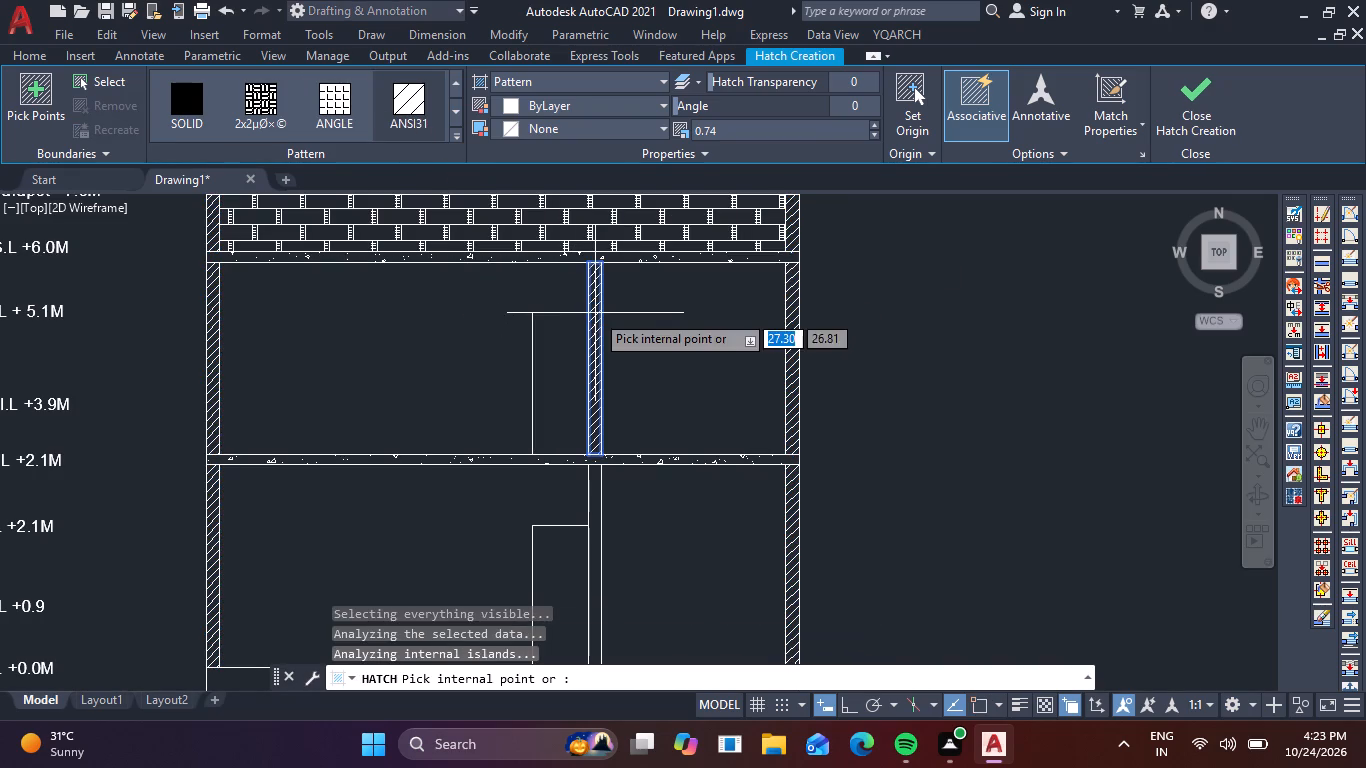
middle_drag(883, 361, 954, 204)
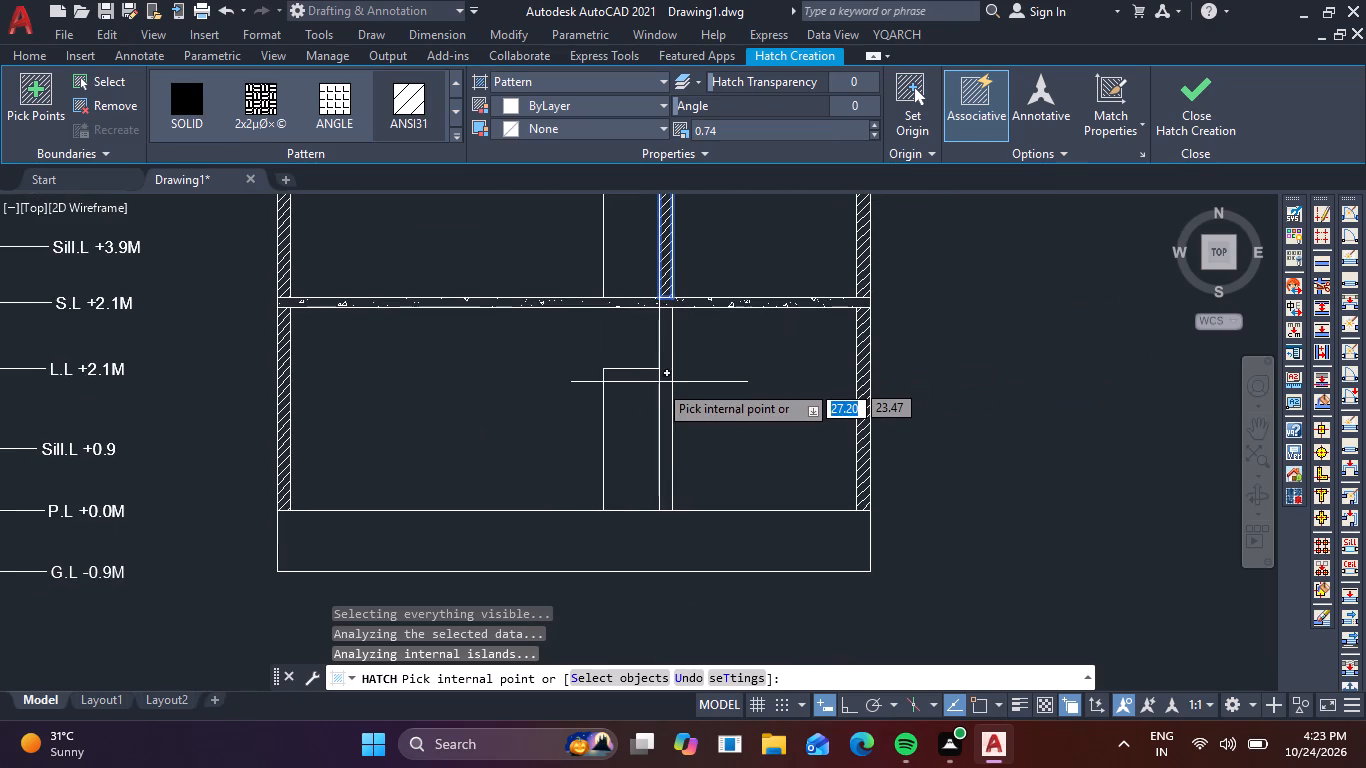
click(668, 384)
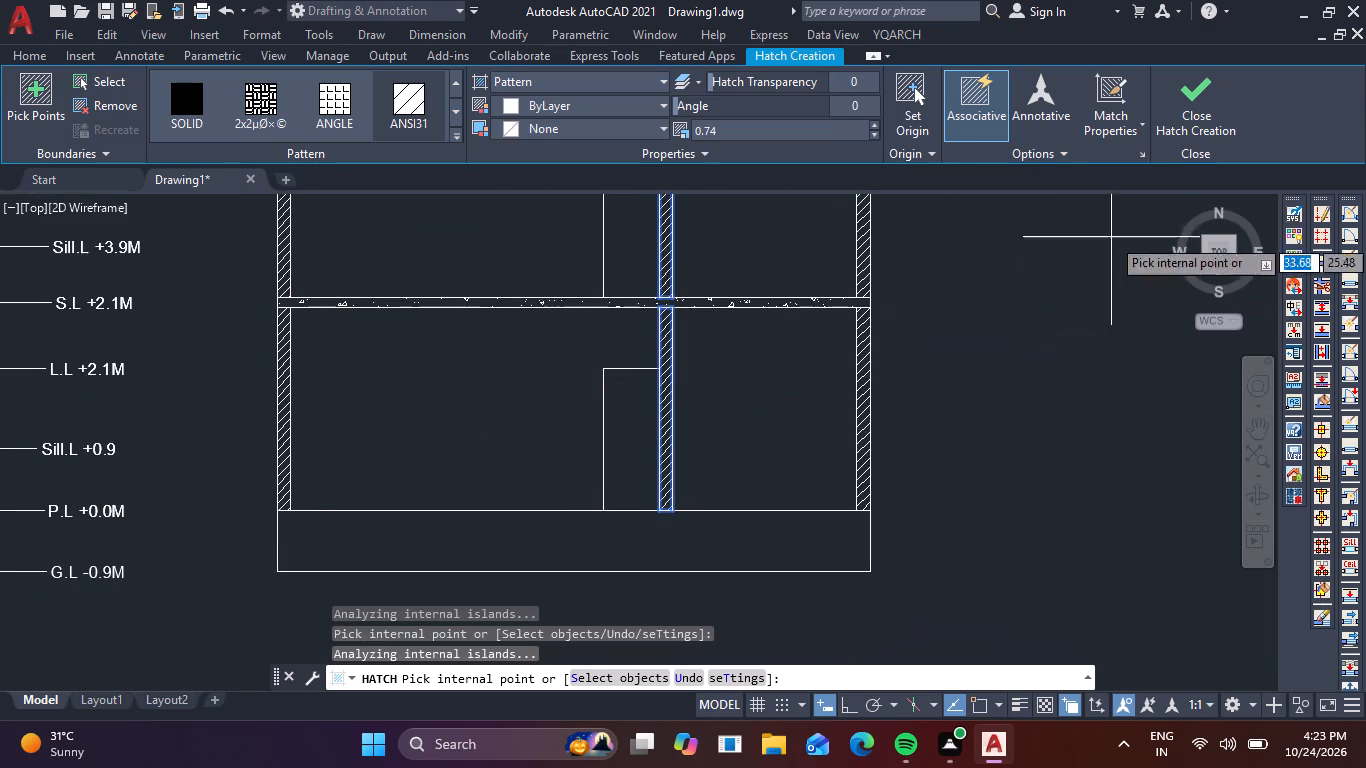
click(1224, 115)
scroll(1189, 134, down, 1)
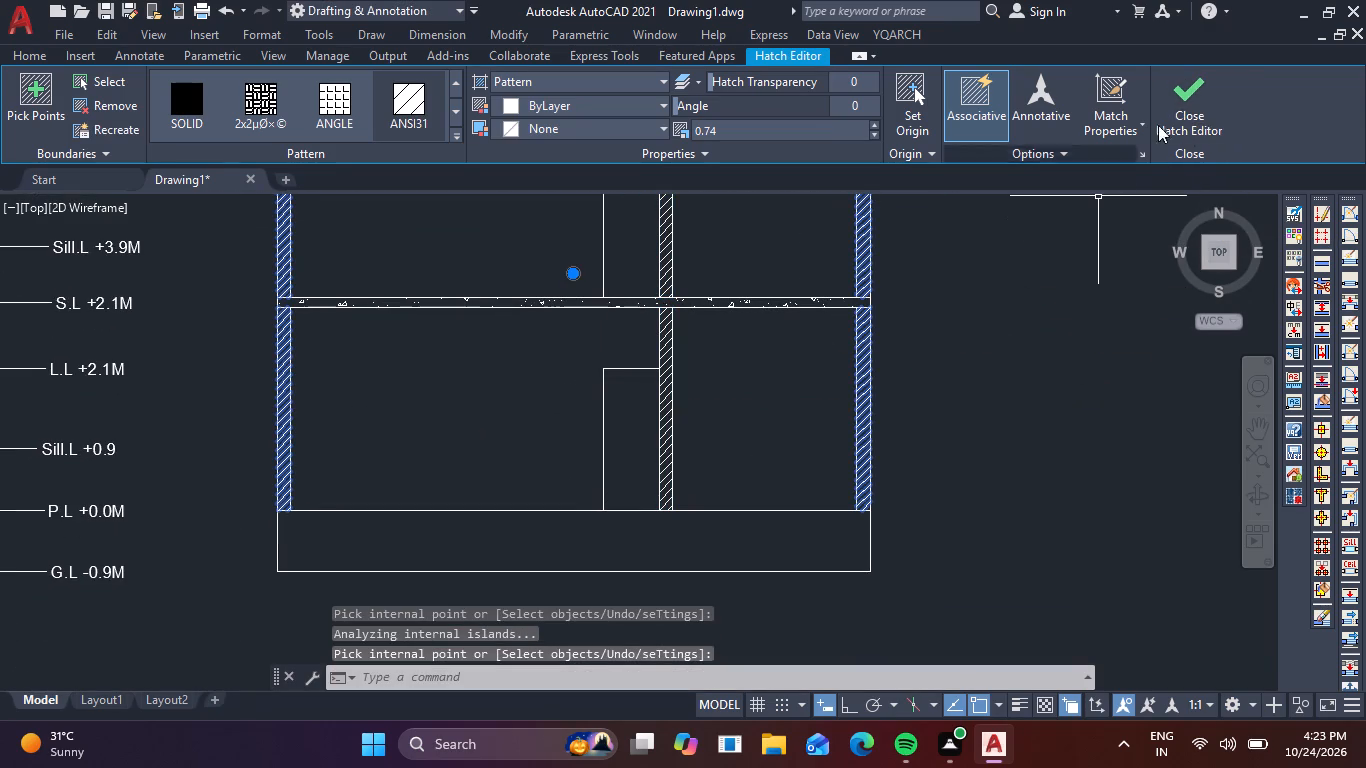
click(1200, 76)
Hatch the plinth base at the bottom of the section, between P.L and G.L, with the GRAVEL pattern.
scroll(901, 272, down, 1)
middle_drag(894, 287, 856, 394)
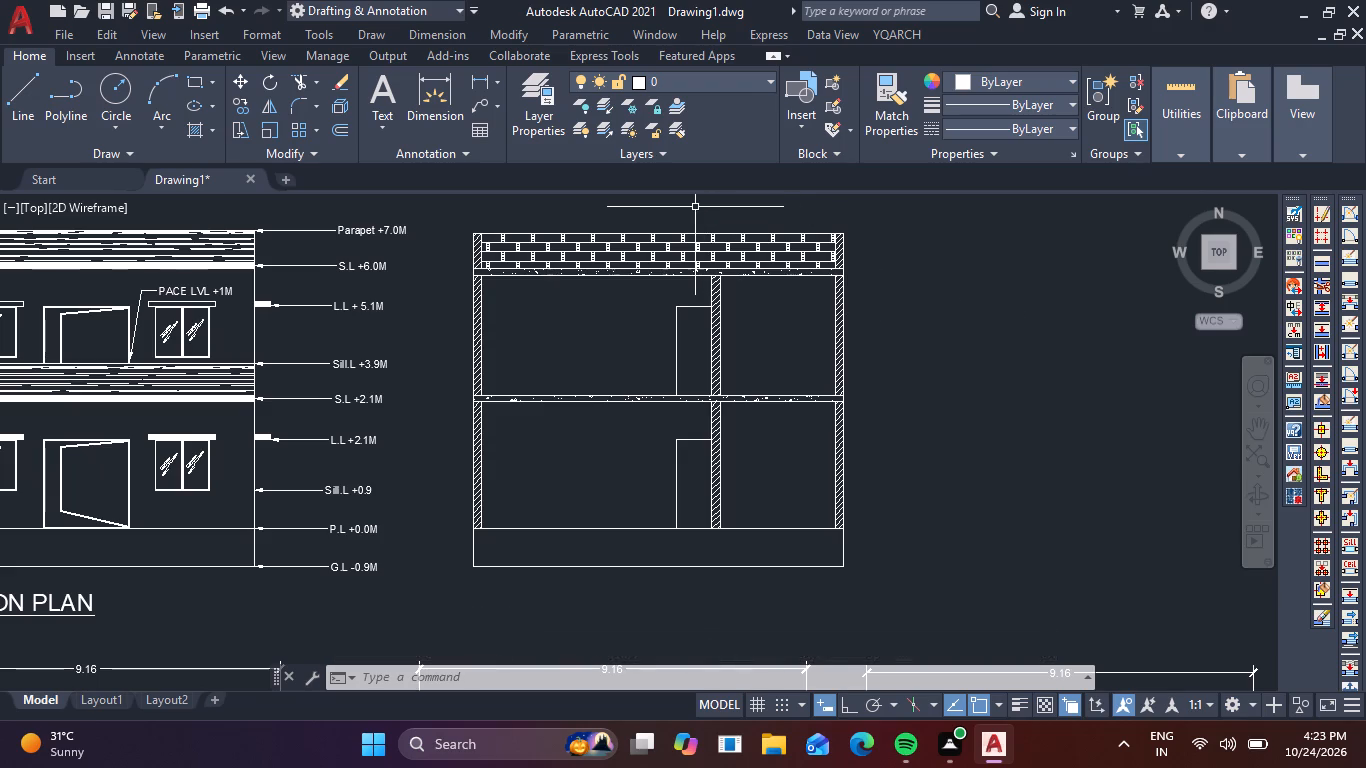
key(h)
key(space)
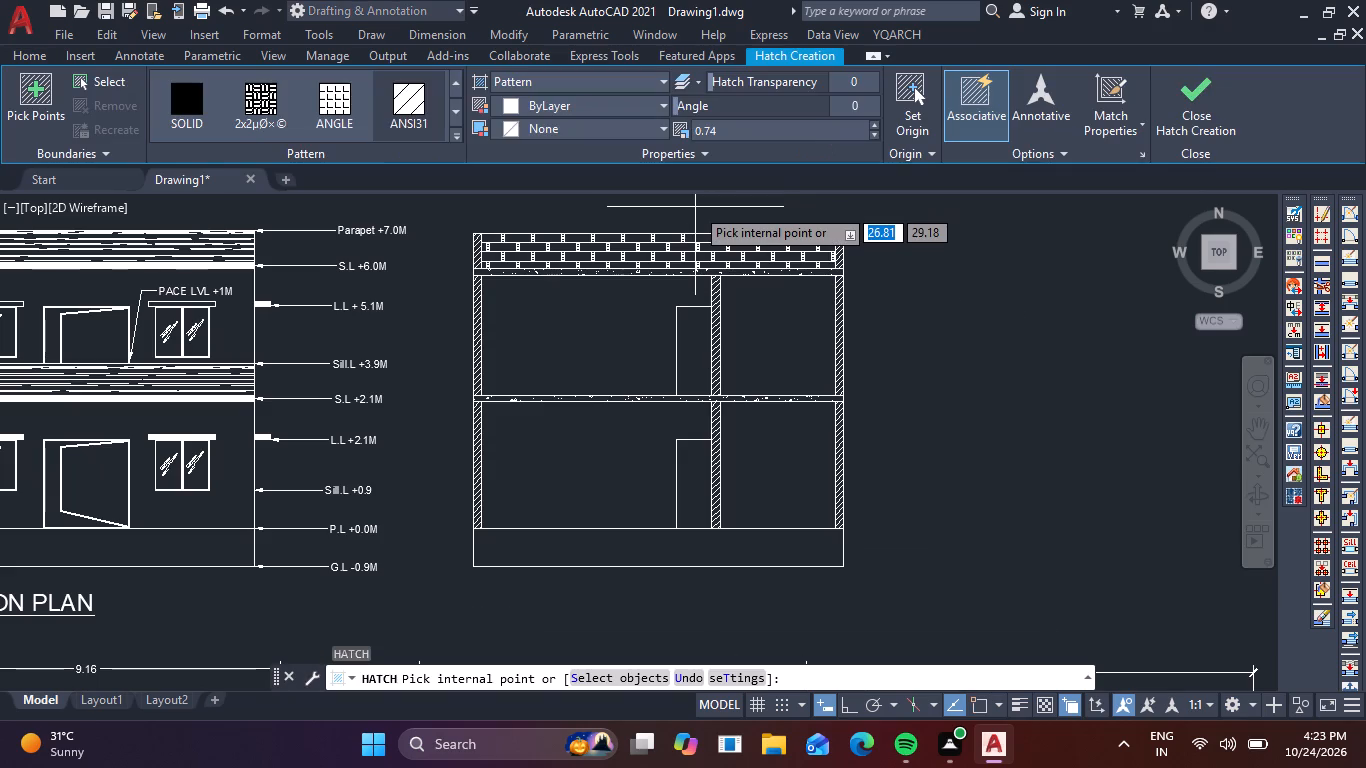
click(457, 135)
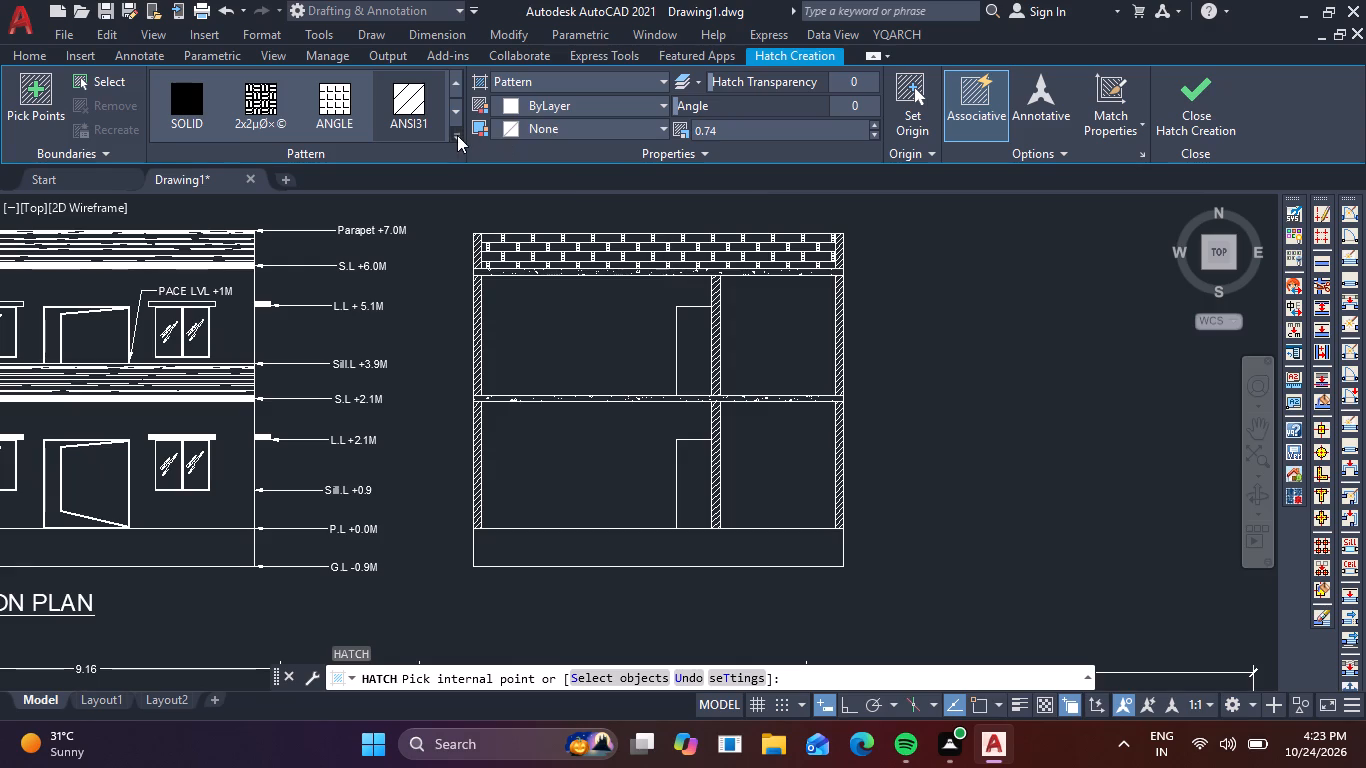
scroll(387, 135, down, 15)
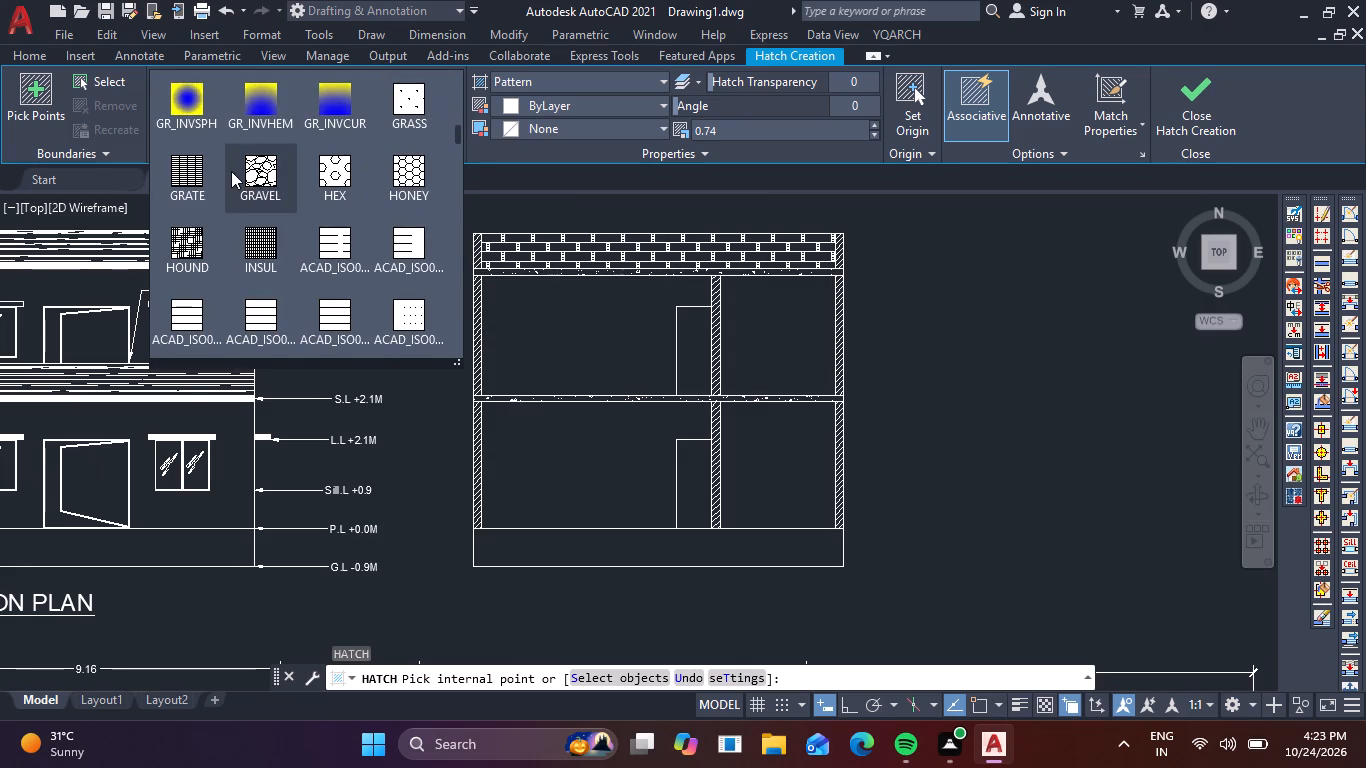
click(264, 170)
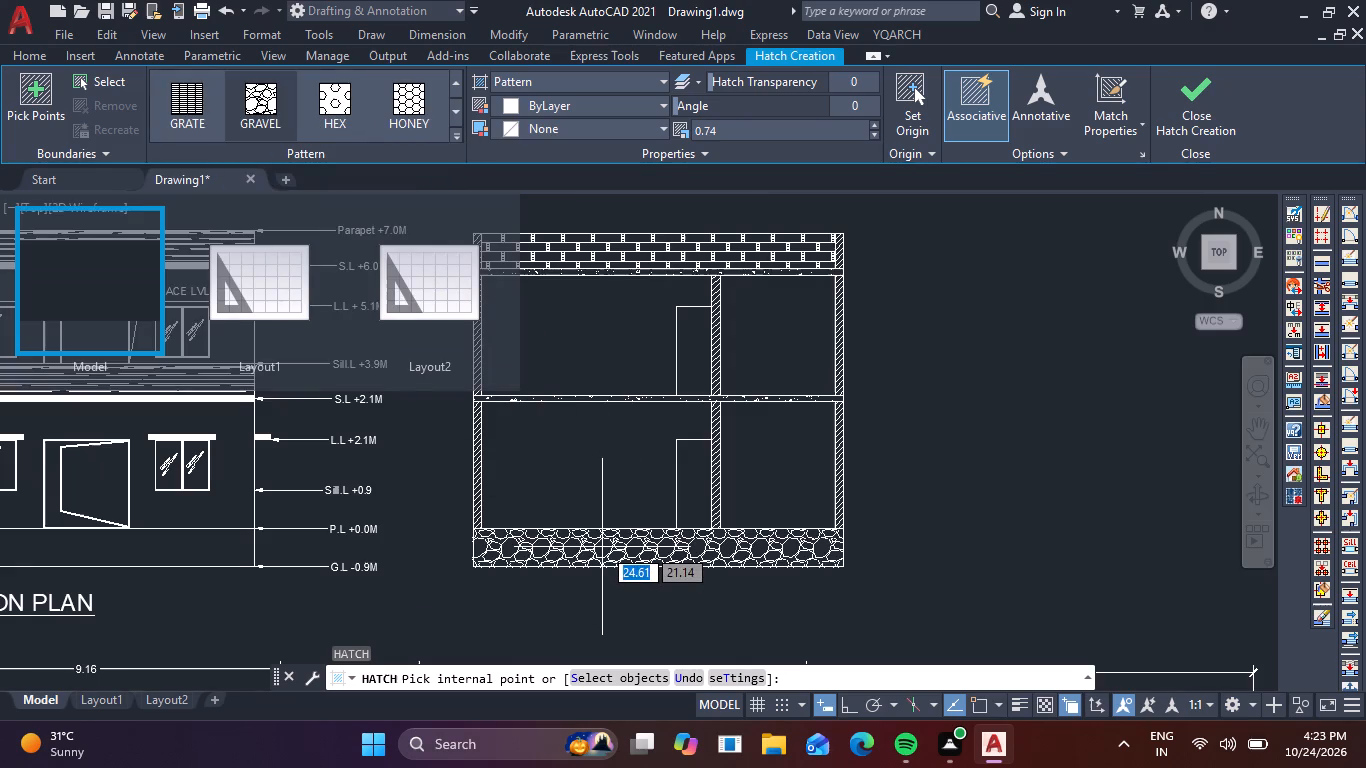
click(602, 547)
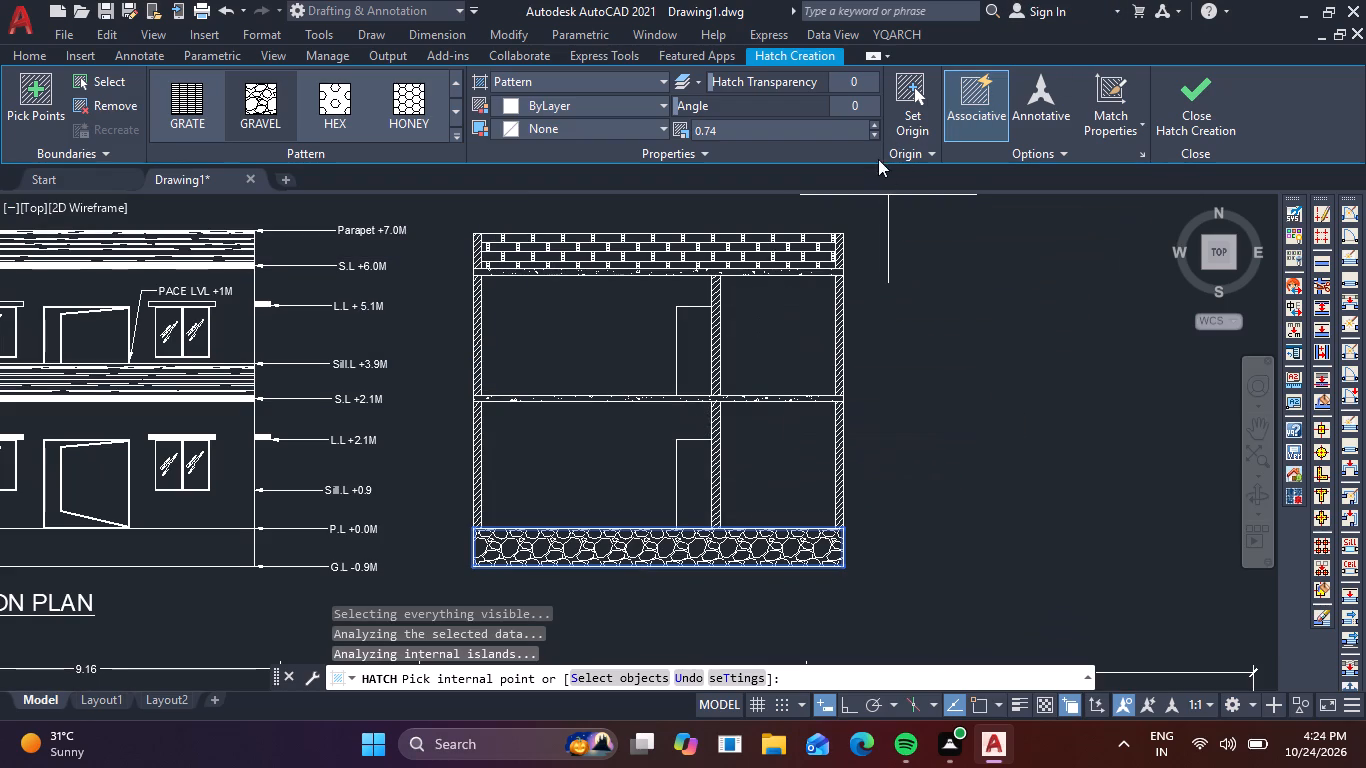
Set the plinth base hatch scale to 1.20 and finish the hatch.
triple_click(873, 125)
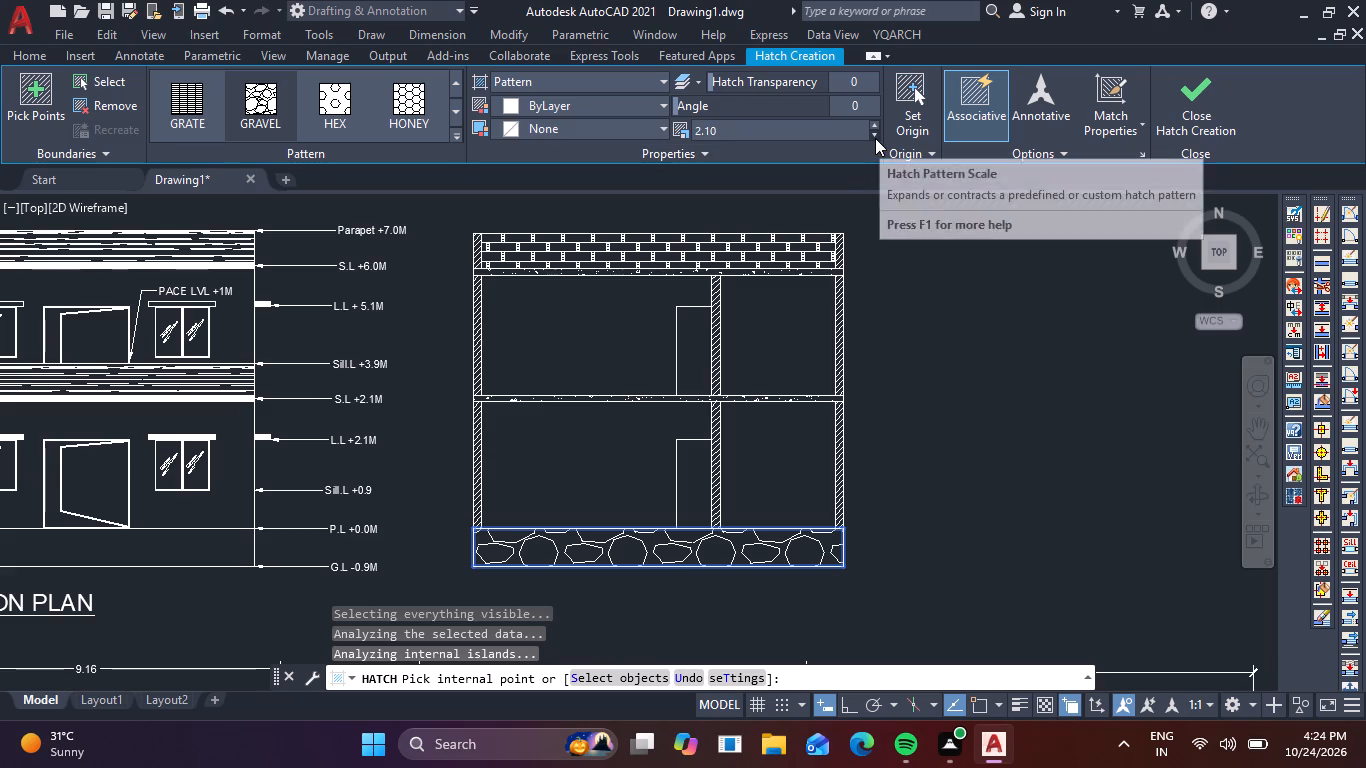
triple_click(875, 138)
double_click(875, 138)
triple_click(875, 138)
double_click(875, 138)
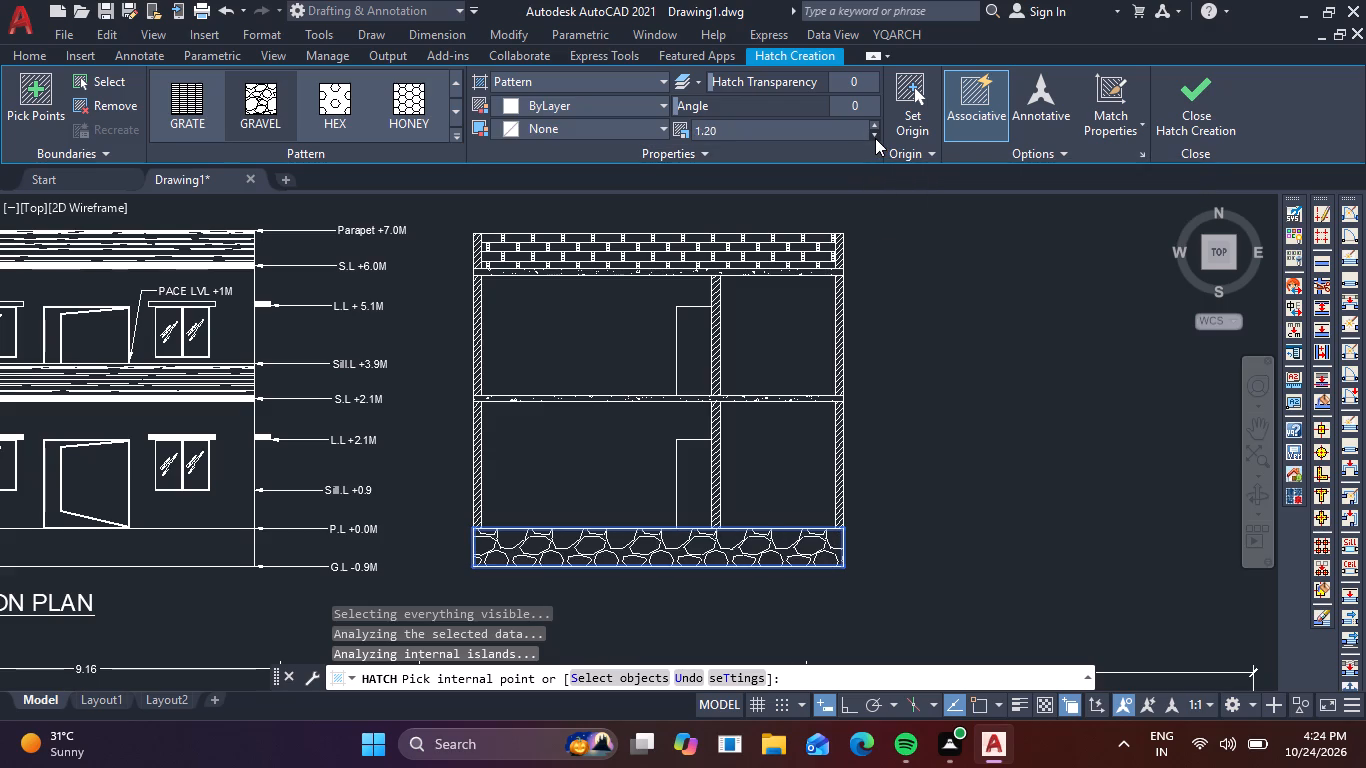
click(1197, 107)
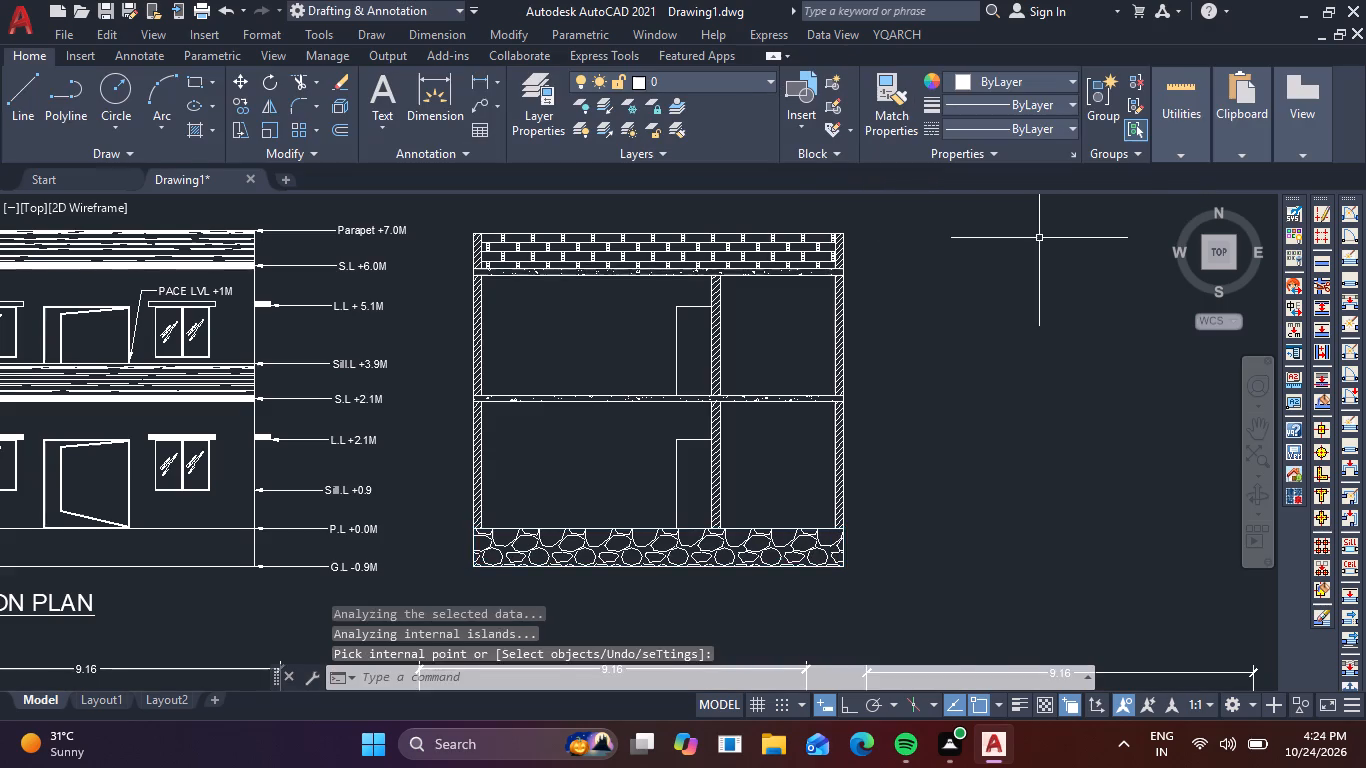
Copy the elevation's nine level leaders, Parapet to G.L, onto the section's outer wall, aligning the G.L arrow with its bottom corner.
scroll(1039, 238, down, 2)
middle_drag(1055, 288, 808, 291)
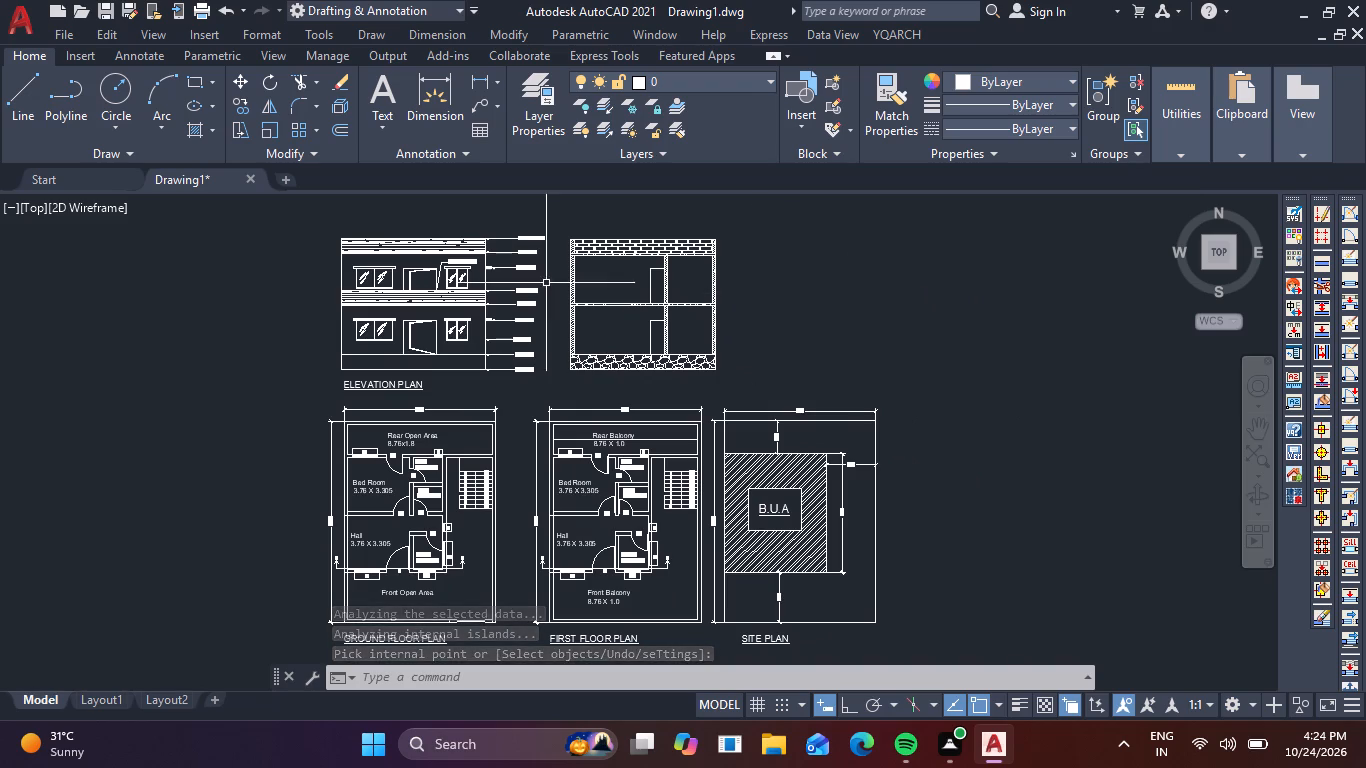
scroll(515, 306, up, 2)
scroll(561, 401, down, 1)
middle_drag(560, 407, 552, 410)
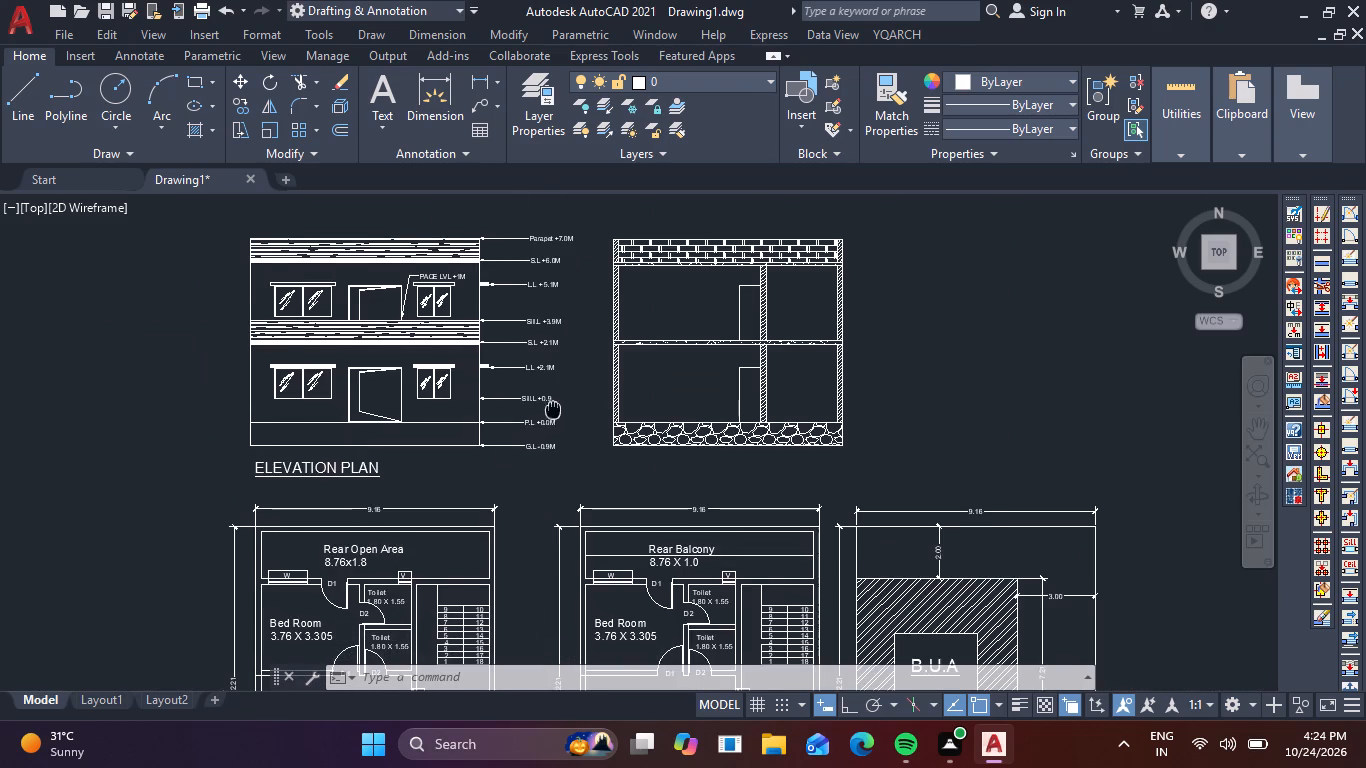
middle_drag(552, 410, 548, 412)
drag(554, 477, 556, 465)
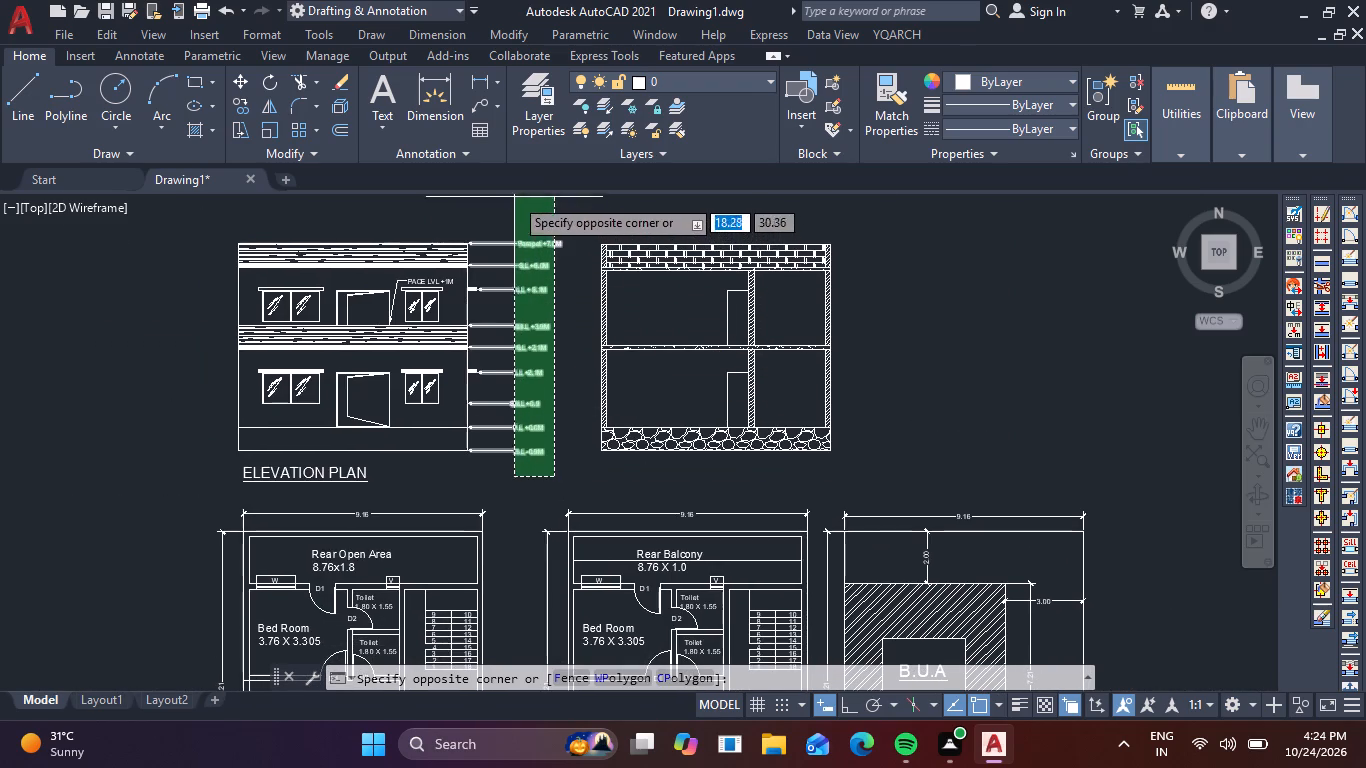
click(490, 207)
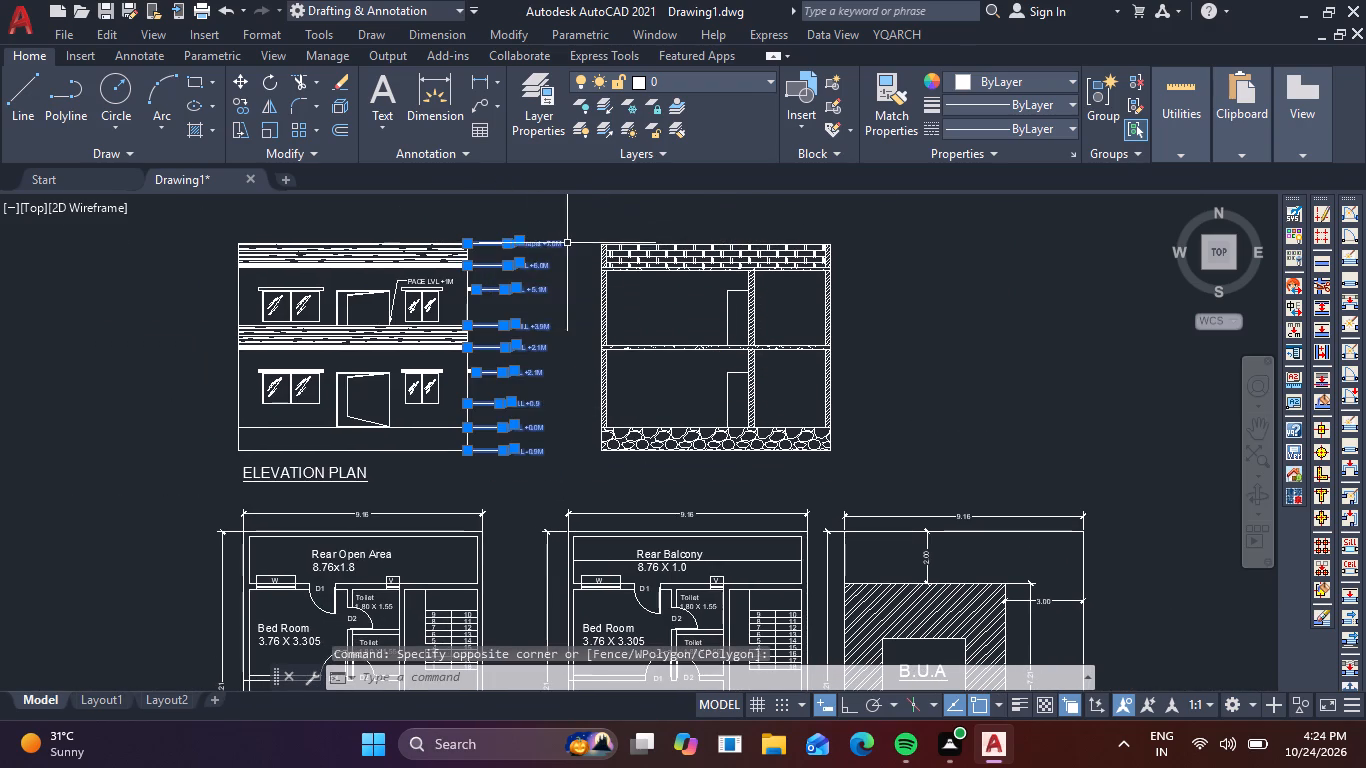
key(c)
key(o)
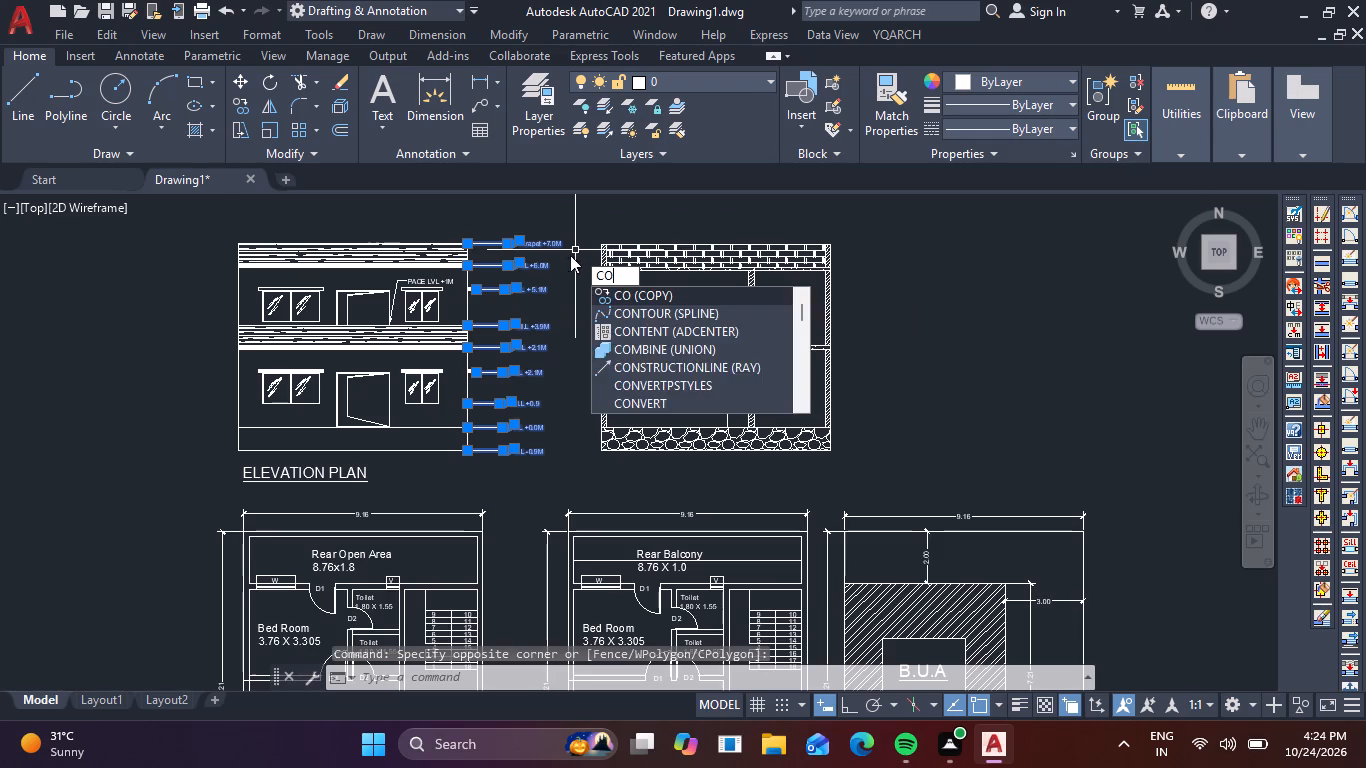
key(space)
scroll(460, 447, up, 1)
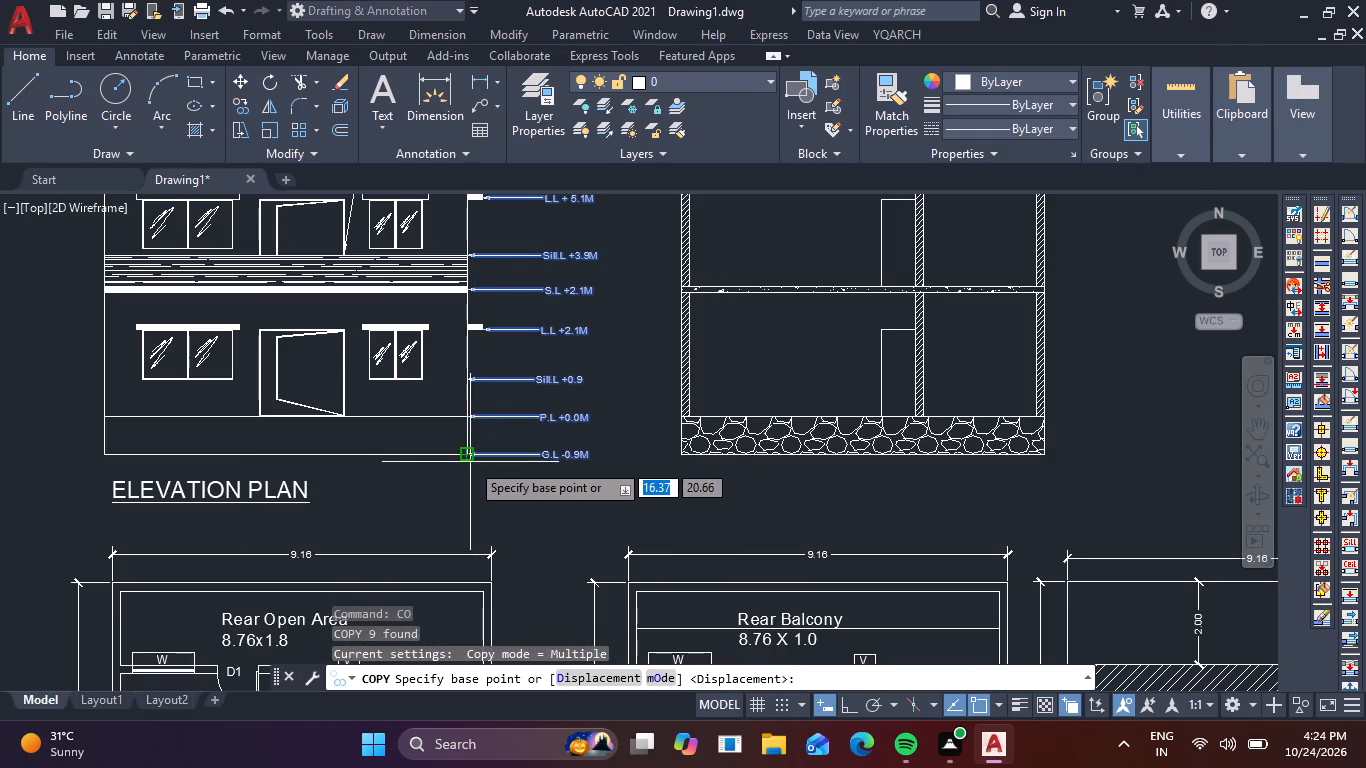
click(470, 454)
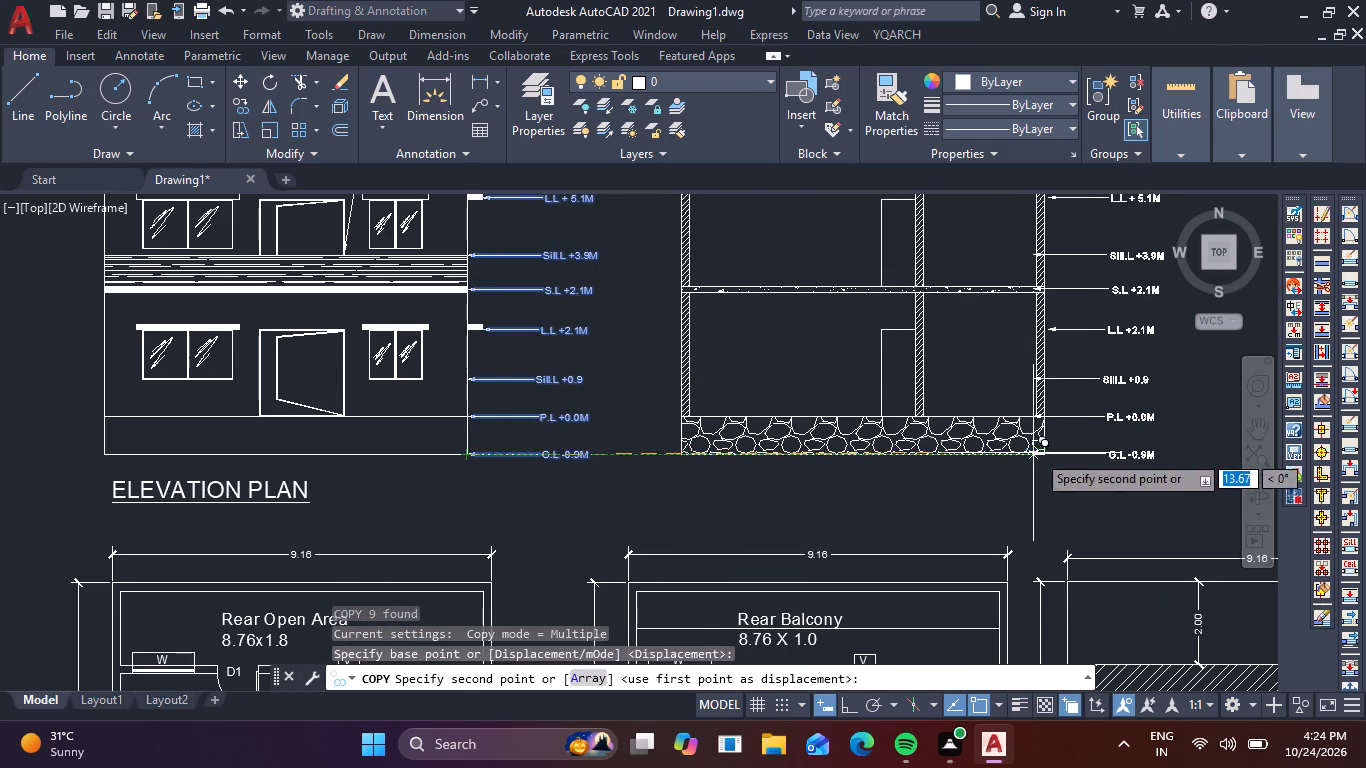
scroll(1049, 453, up, 2)
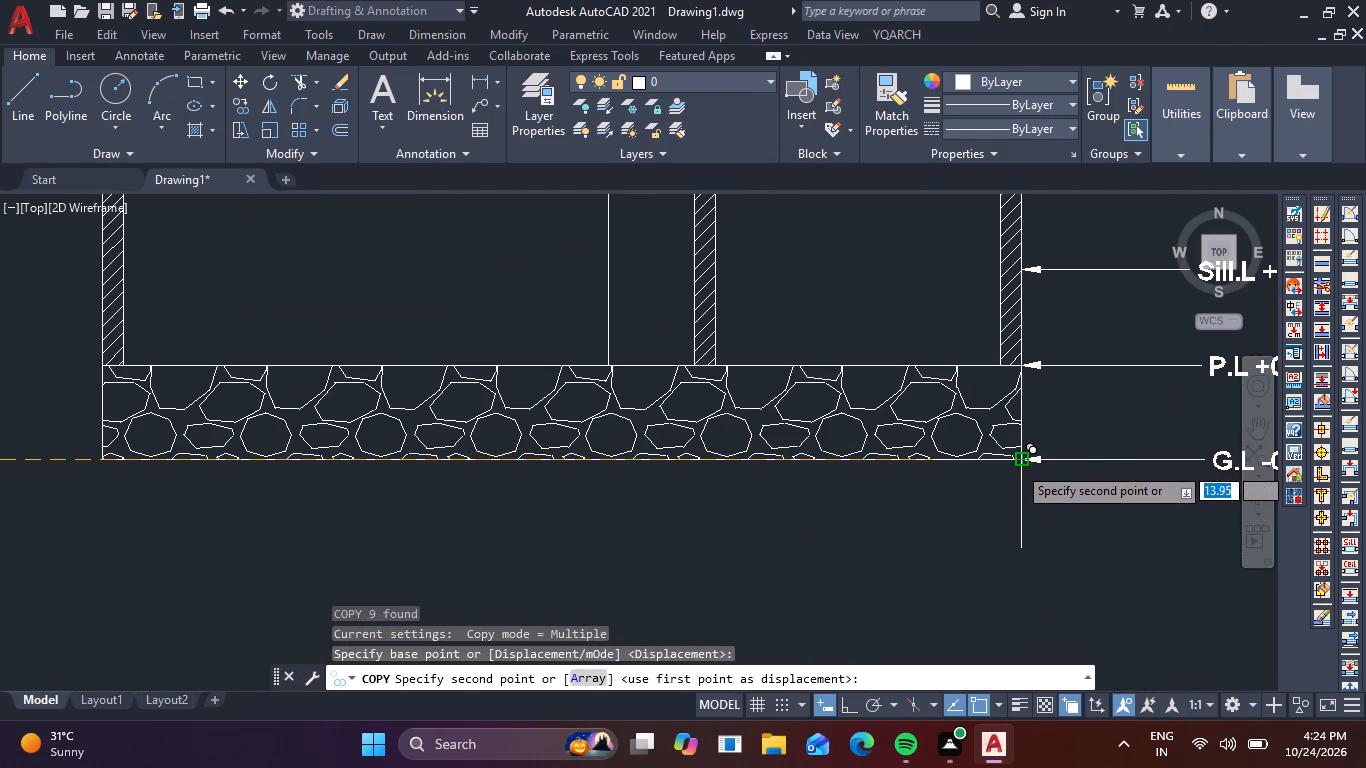
click(1017, 465)
key(Escape)
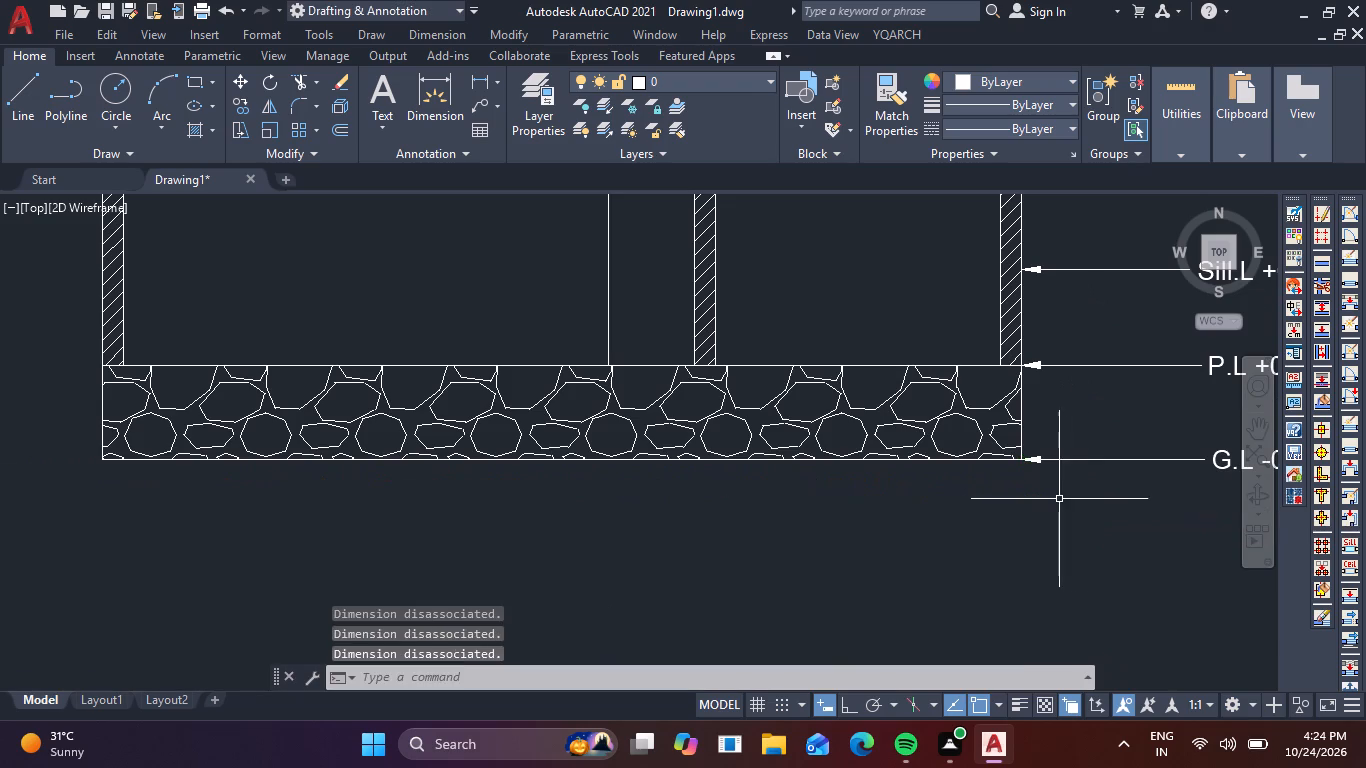
With Ortho on, move the section's L.L +2.1M leader horizontally so its arrow tip touches the outer wall face.
scroll(1057, 499, down, 2)
middle_drag(1064, 502, 754, 516)
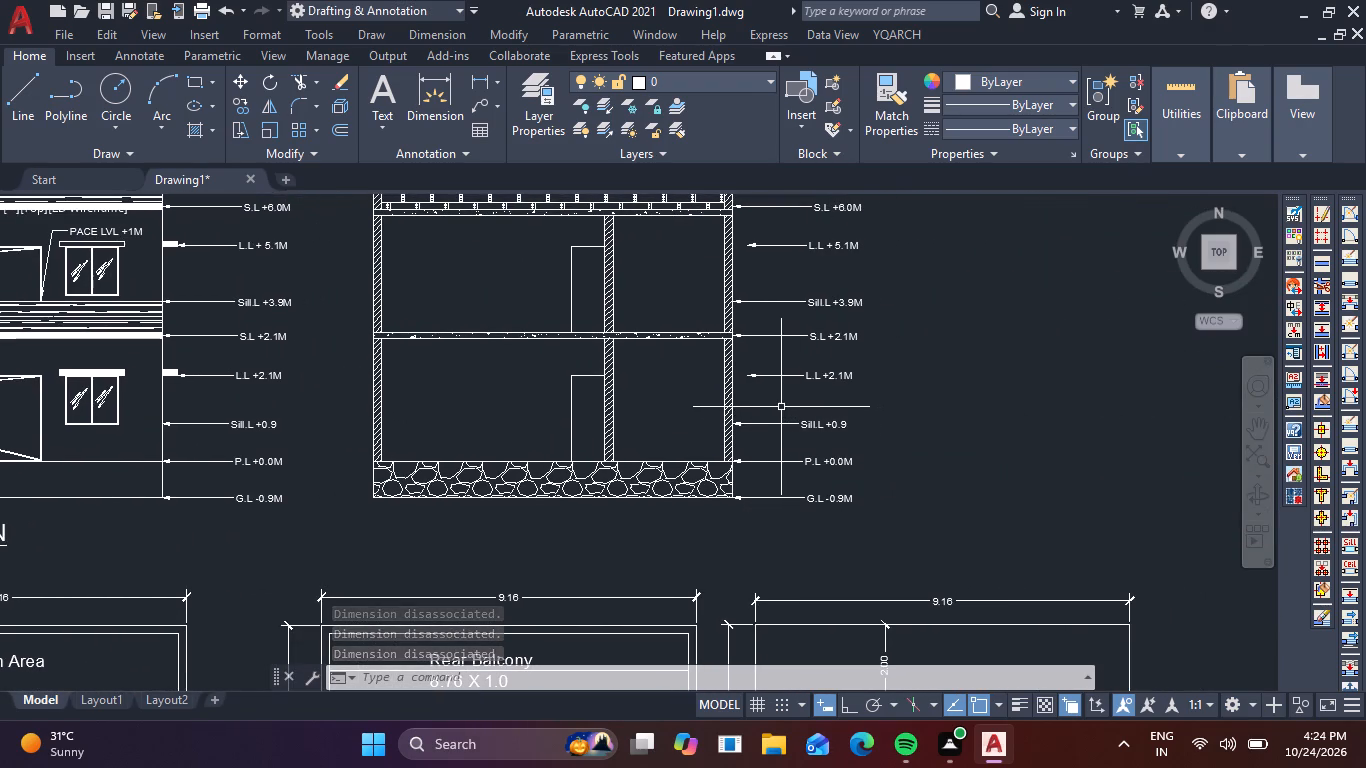
scroll(754, 409, up, 1)
middle_drag(754, 409, 747, 433)
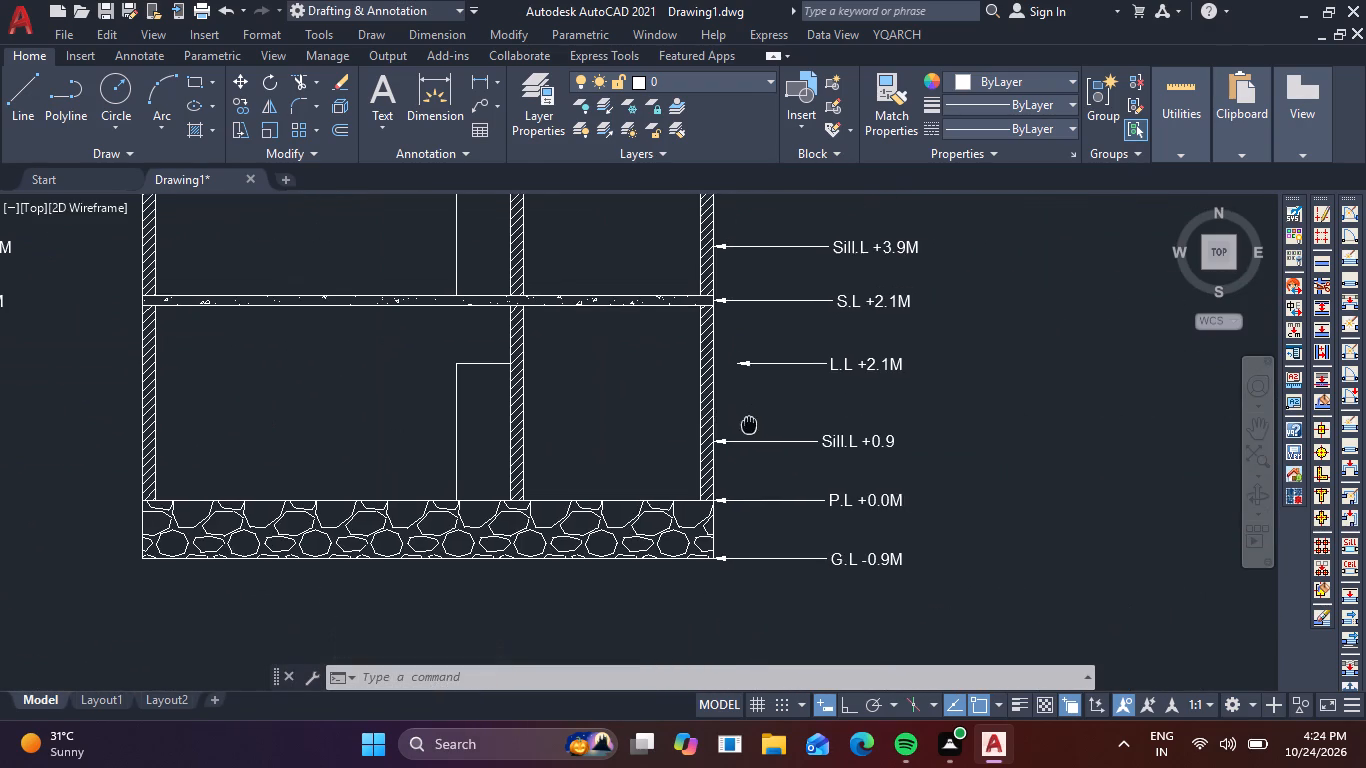
middle_drag(747, 433, 726, 484)
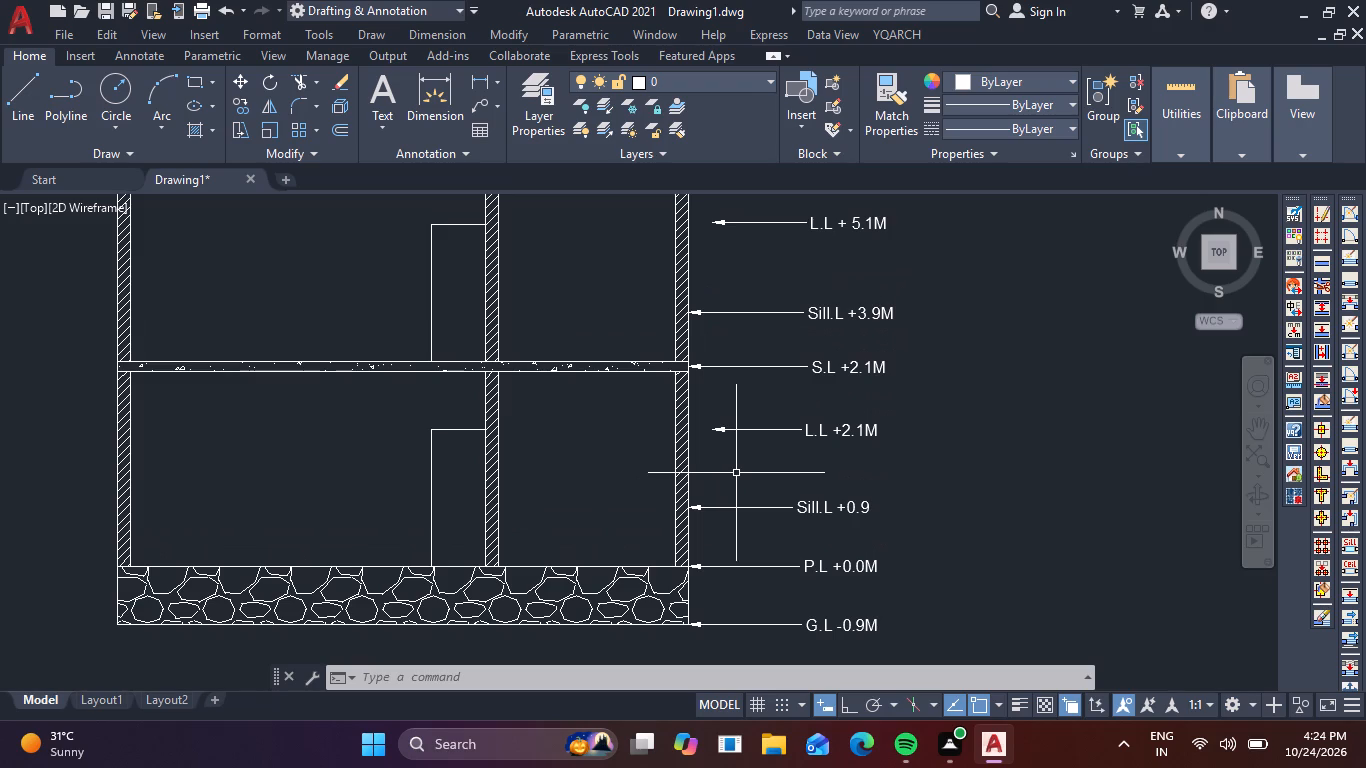
key(F8)
scroll(780, 453, up, 2)
drag(760, 441, 743, 427)
click(664, 366)
key(m)
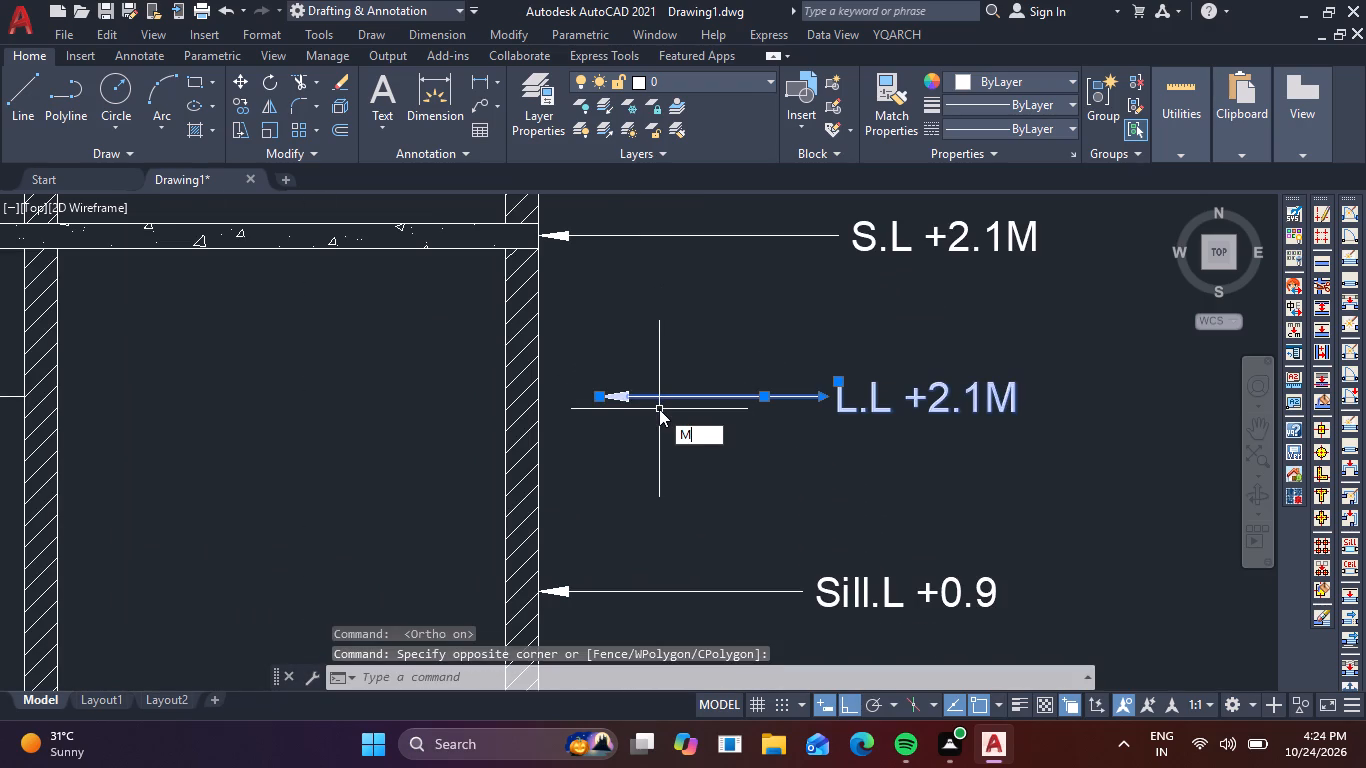
key(space)
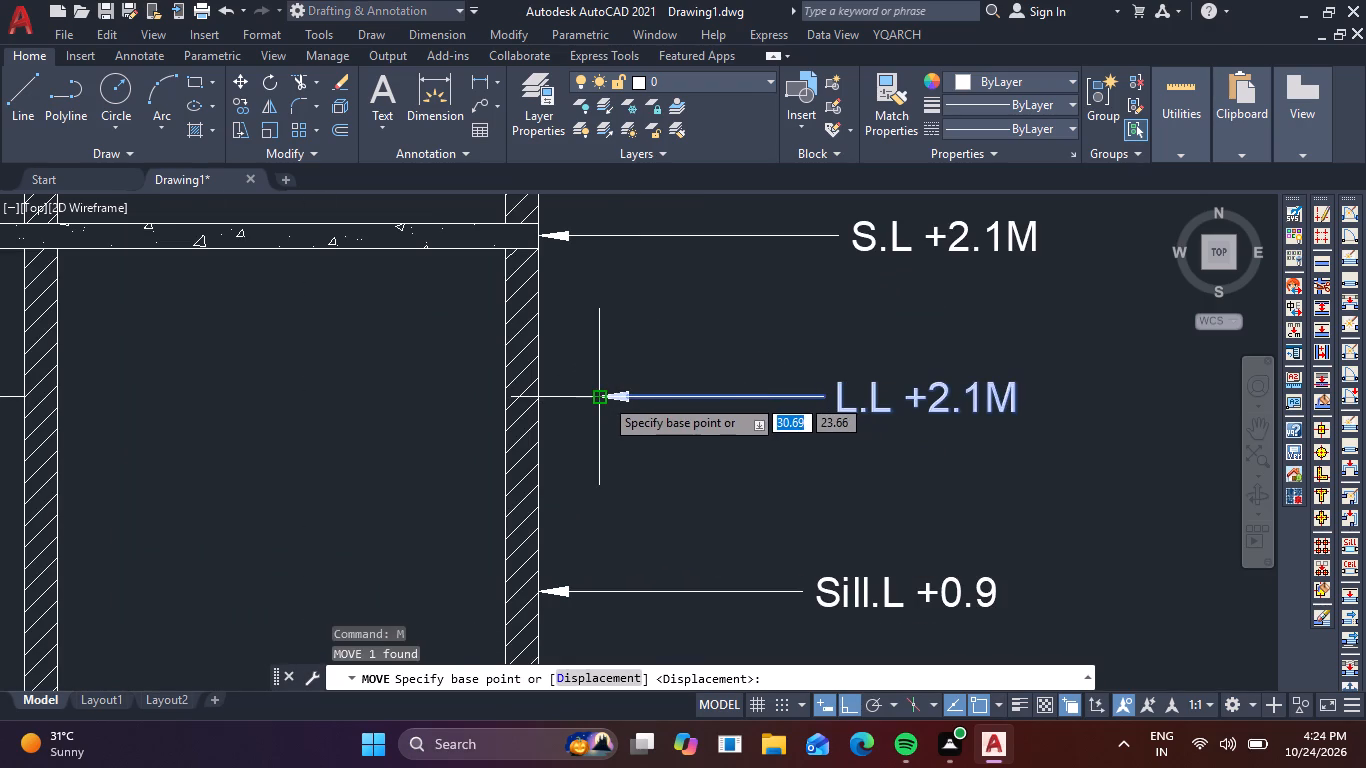
click(604, 397)
click(539, 397)
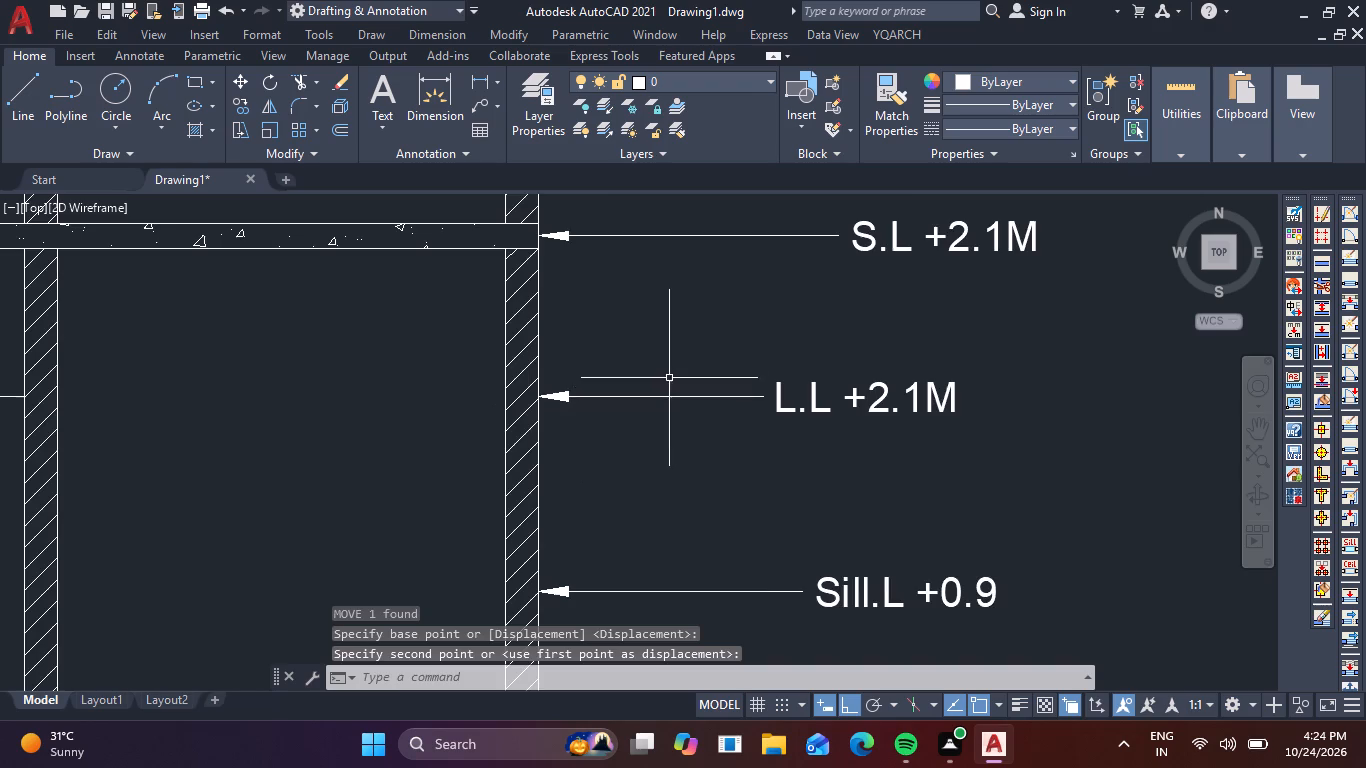
Move the section's L.L + 5.1M leader horizontally so its arrow tip meets the outer wall face.
scroll(672, 374, down, 2)
middle_drag(690, 361, 622, 527)
middle_drag(657, 351, 660, 418)
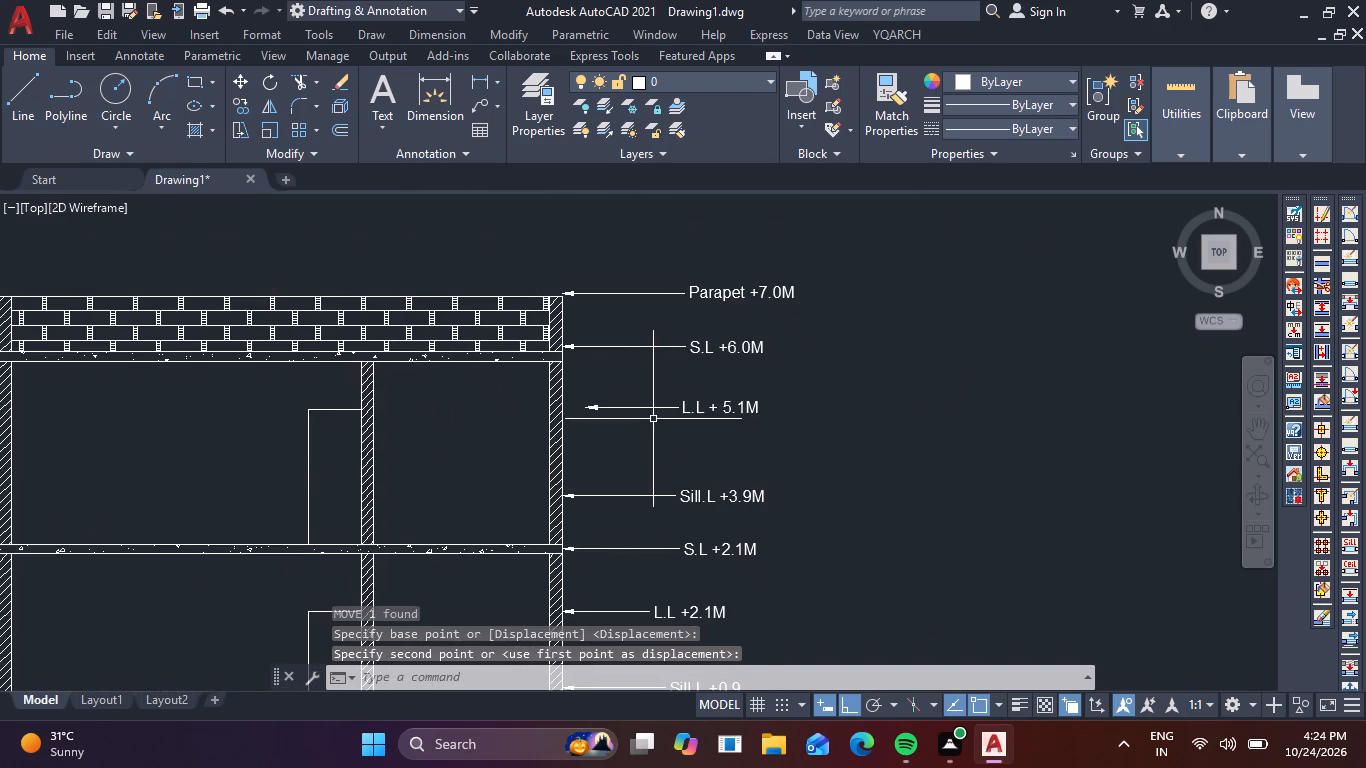
click(645, 419)
click(629, 398)
text(M)
key(space)
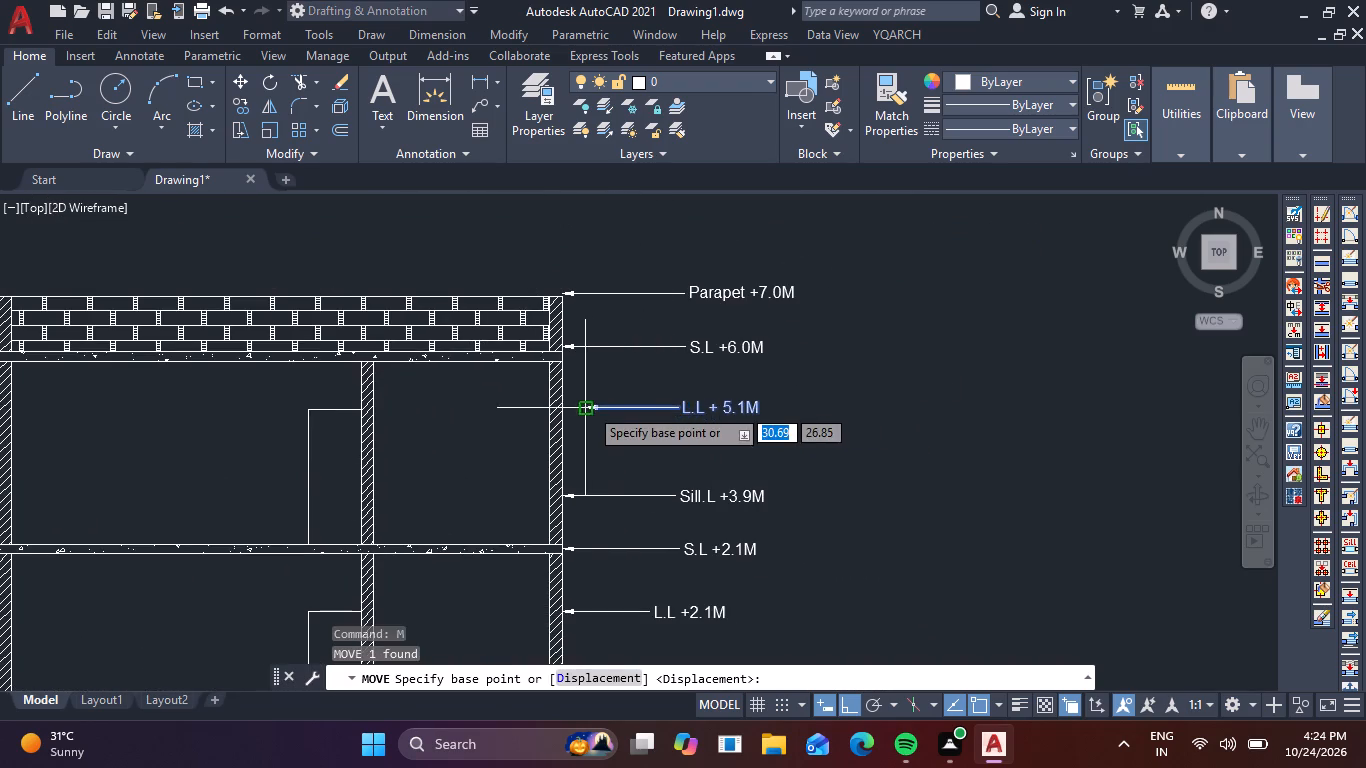
scroll(589, 407, up, 2)
click(572, 412)
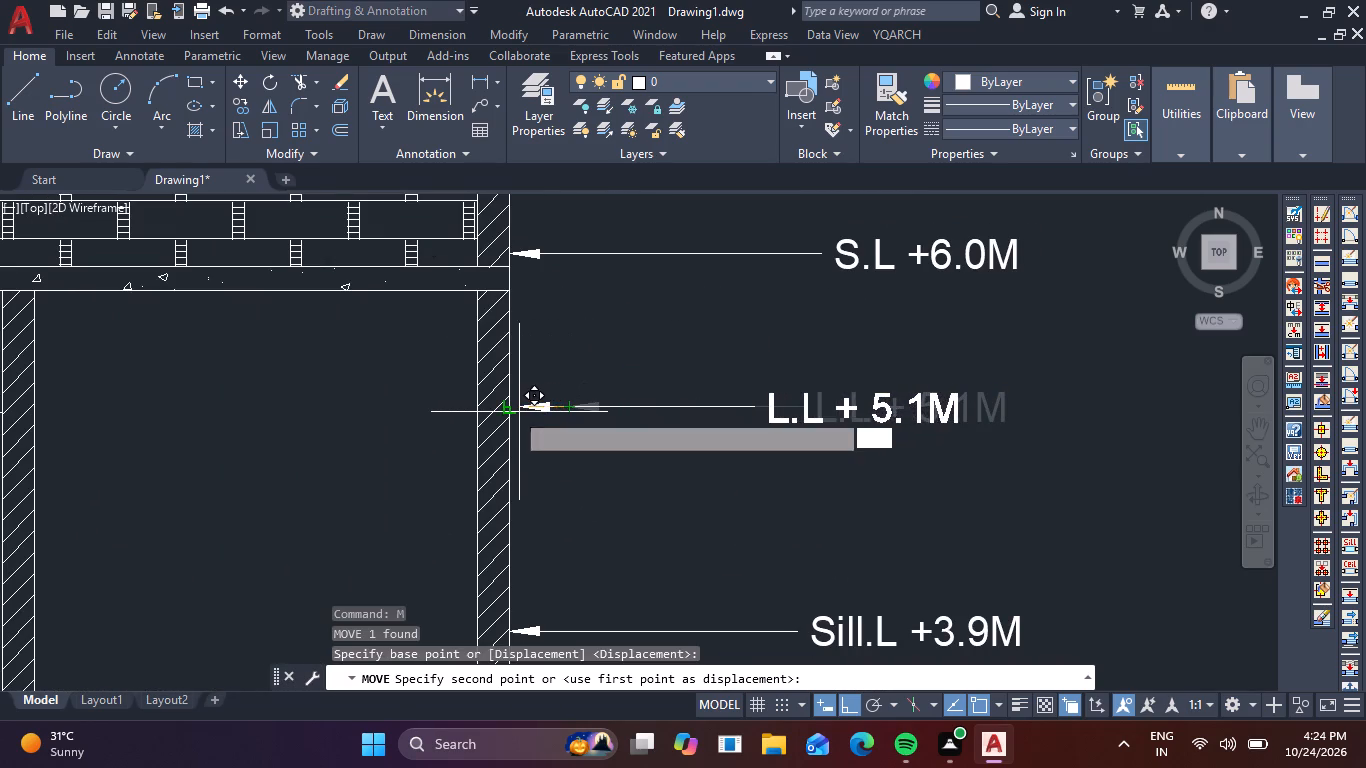
click(505, 411)
scroll(514, 409, down, 5)
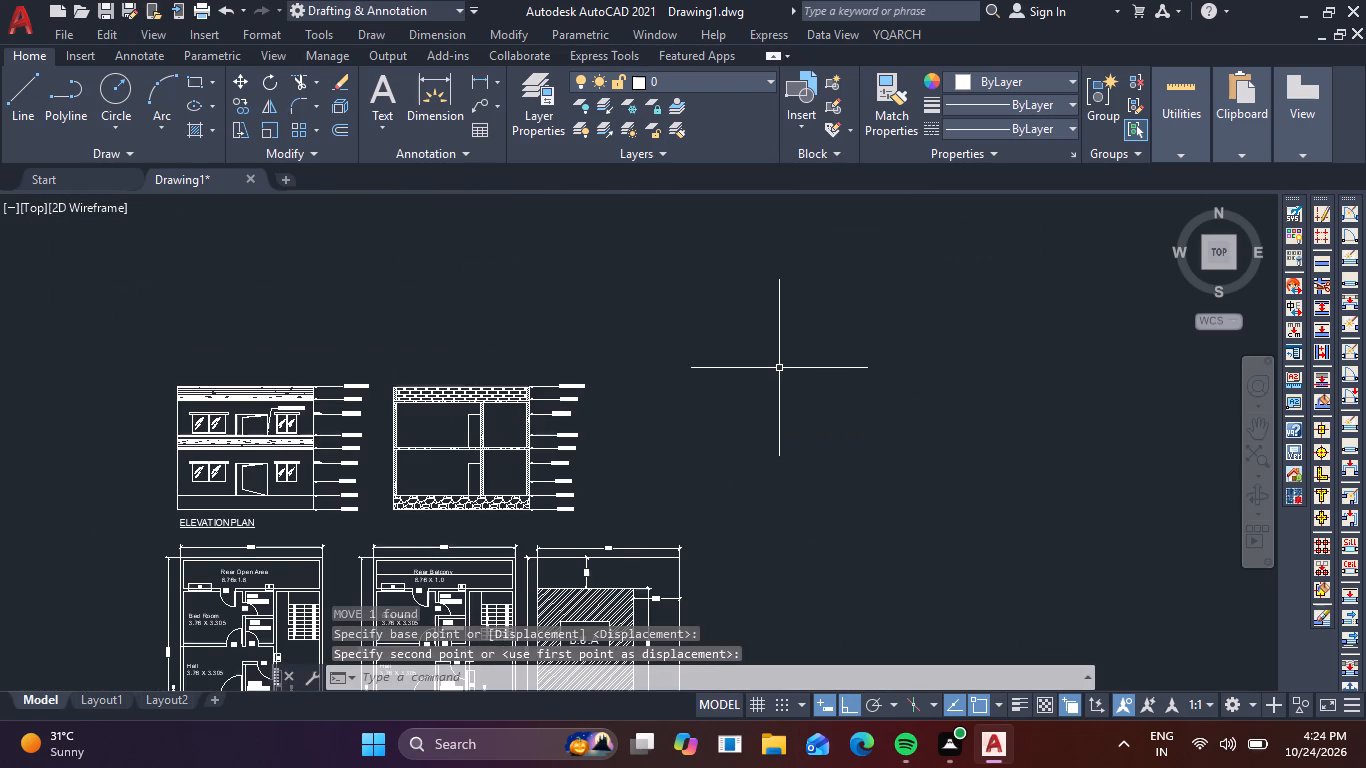
scroll(685, 373, down, 1)
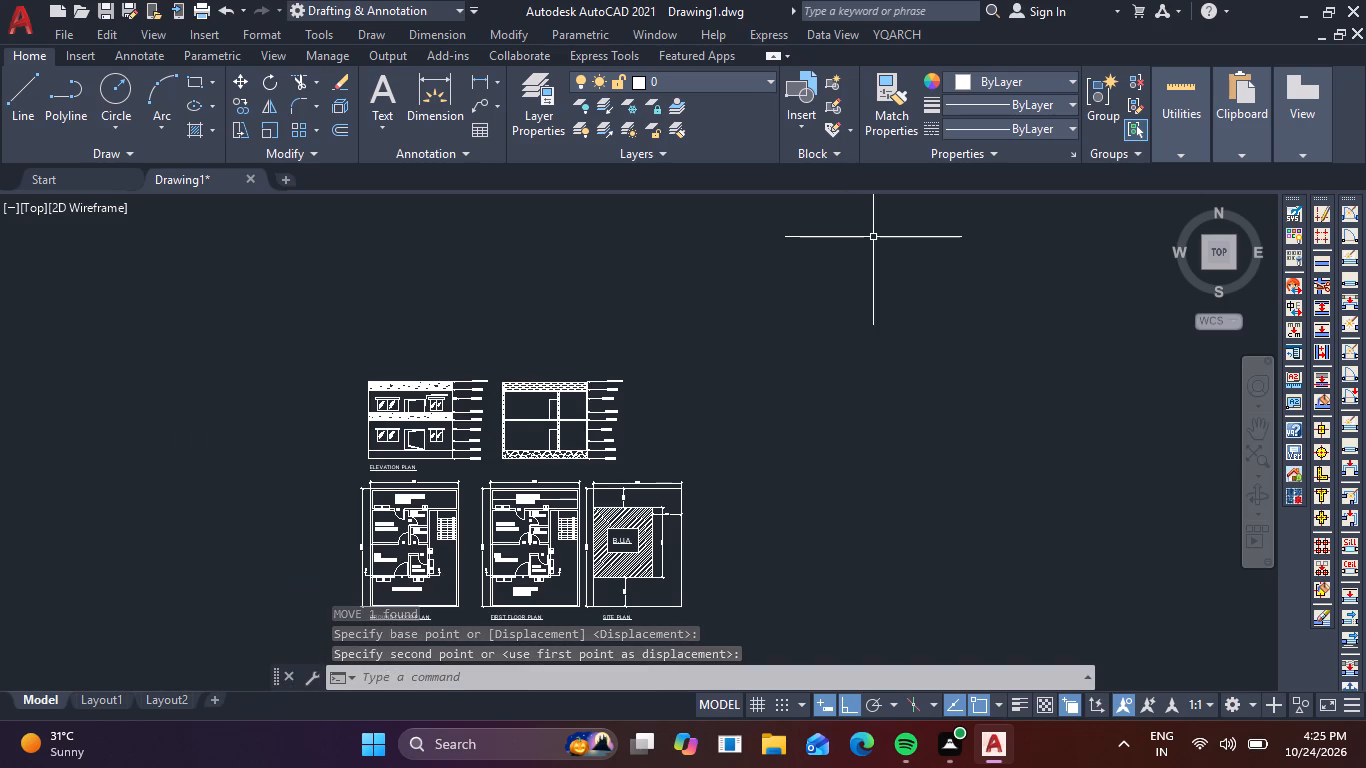
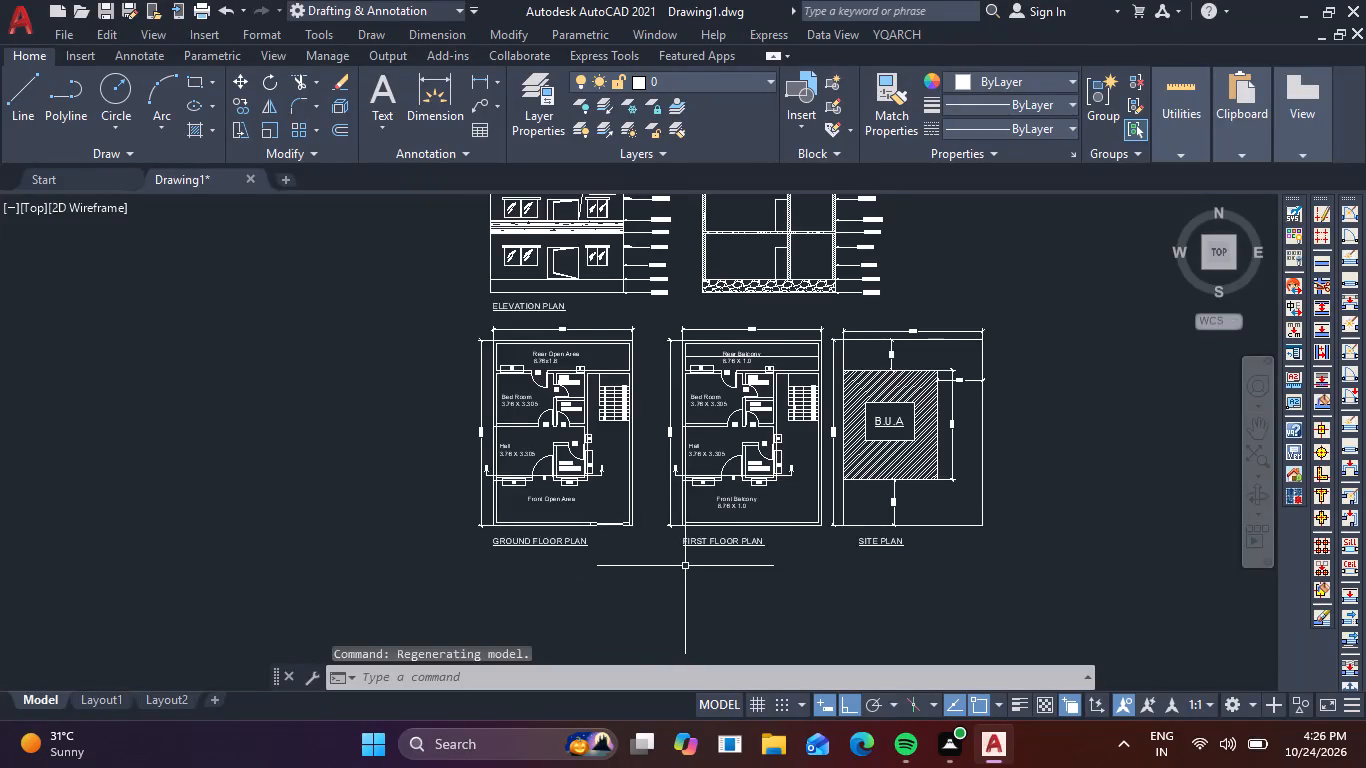
Copy the ELEVATION PLAN title horizontally from its lower-left corner to beneath the section drawing.
middle_drag(686, 567, 495, 715)
scroll(573, 413, up, 1)
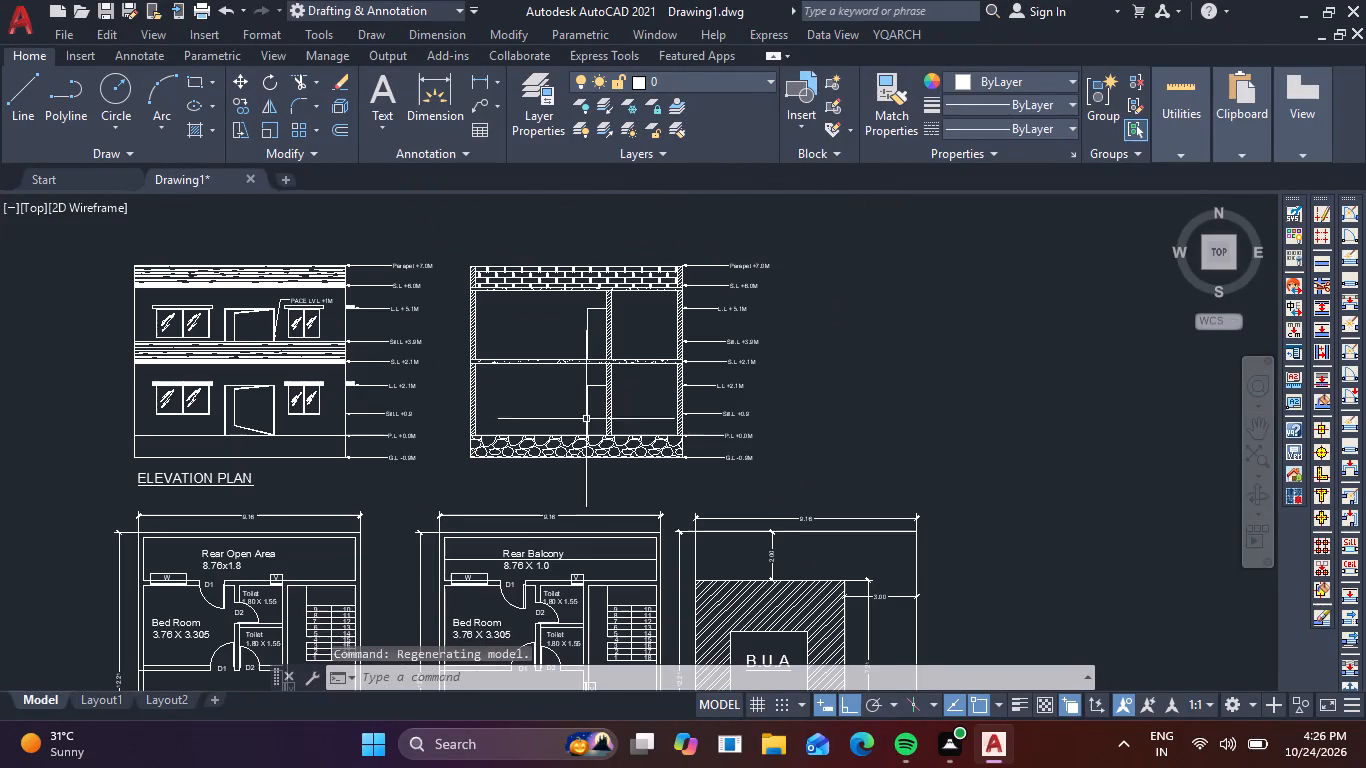
scroll(780, 487, down, 1)
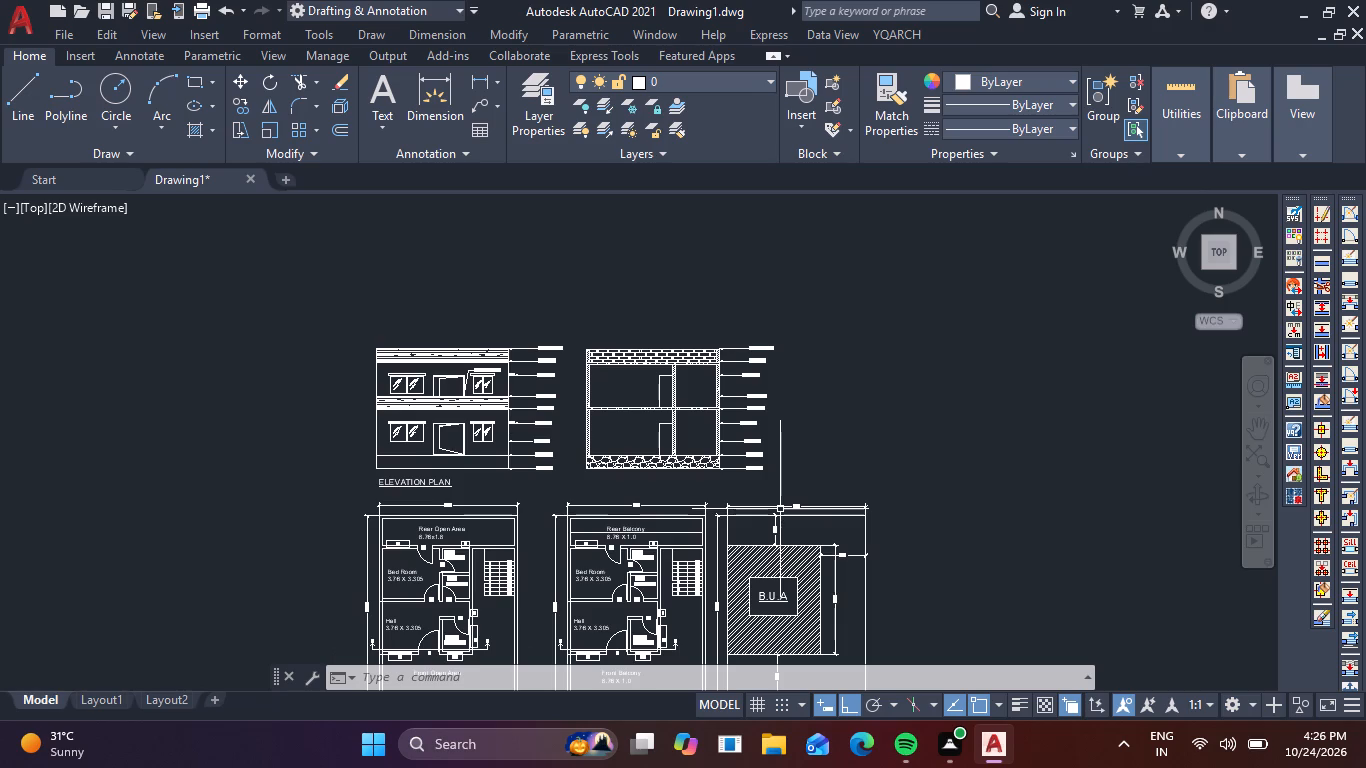
click(391, 486)
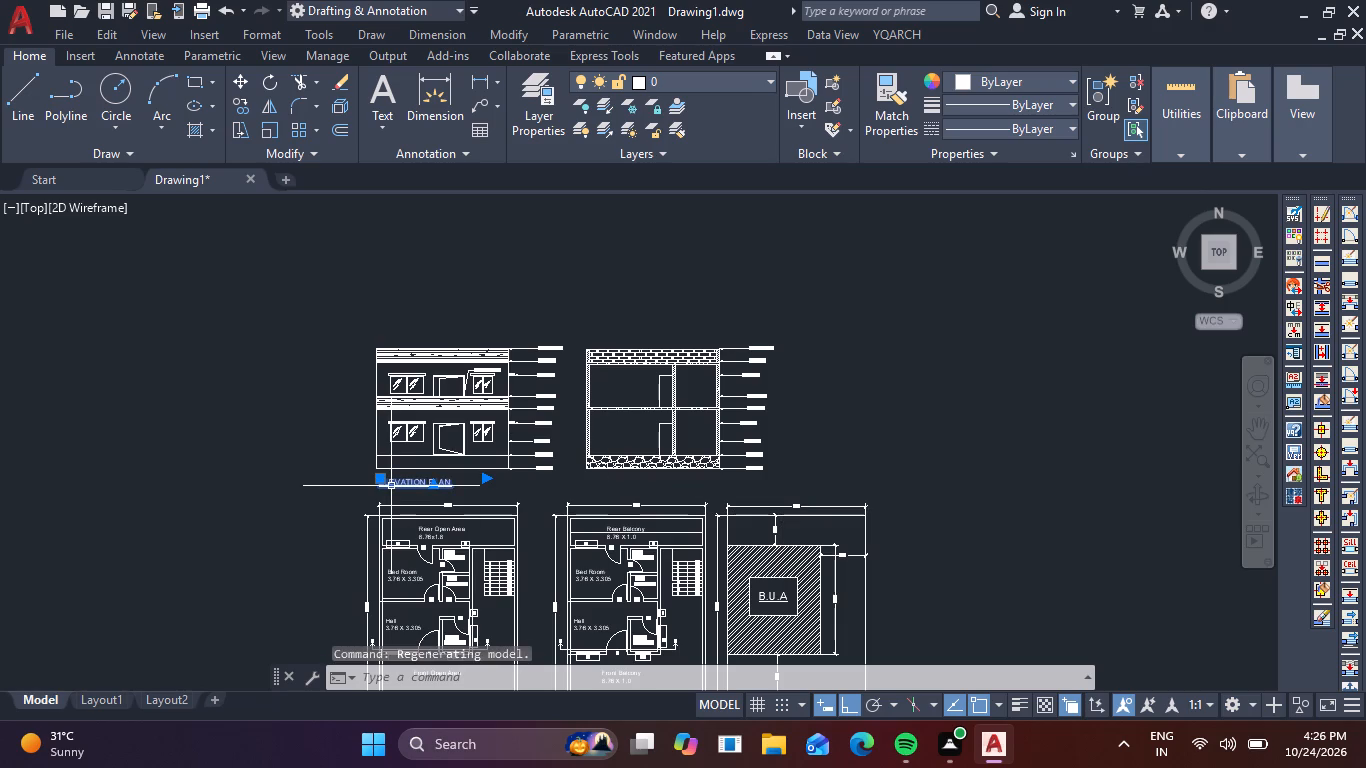
text(CO)
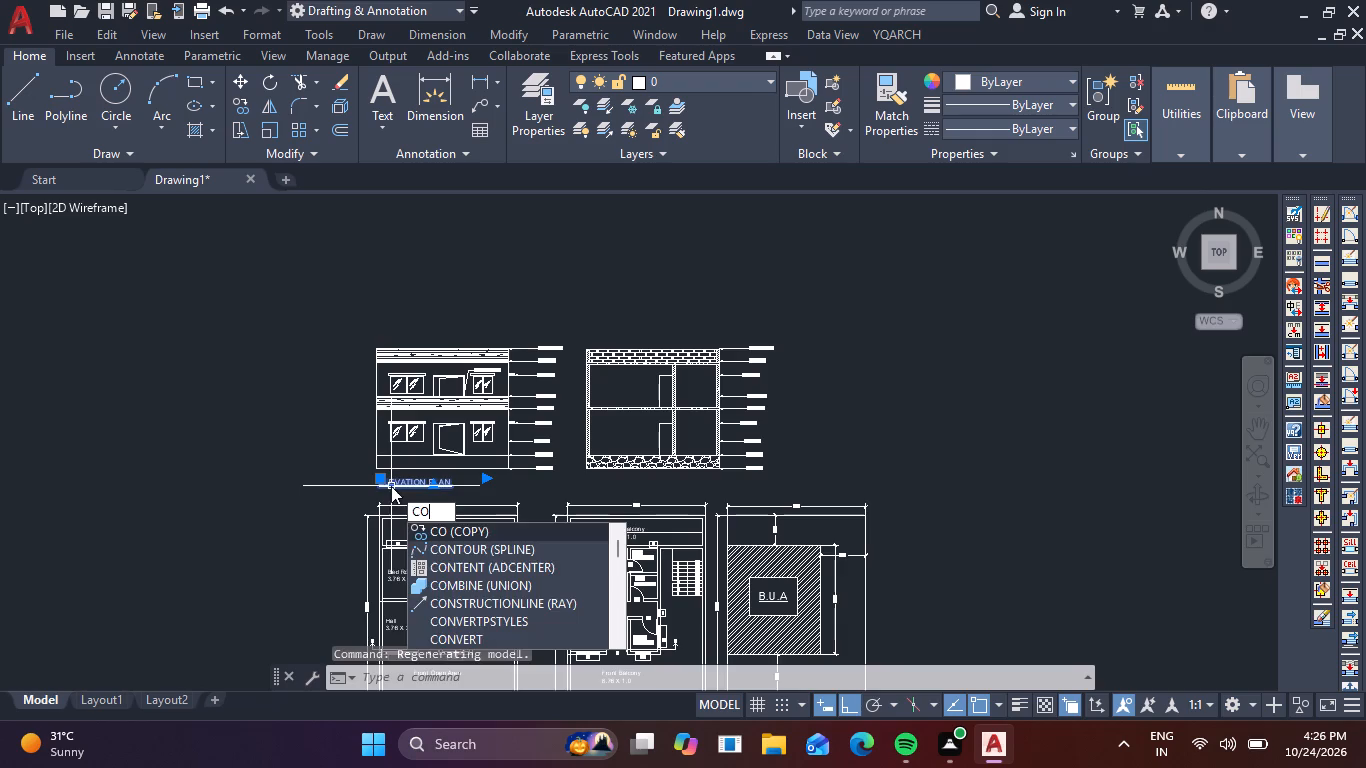
key(space)
scroll(385, 489, up, 2)
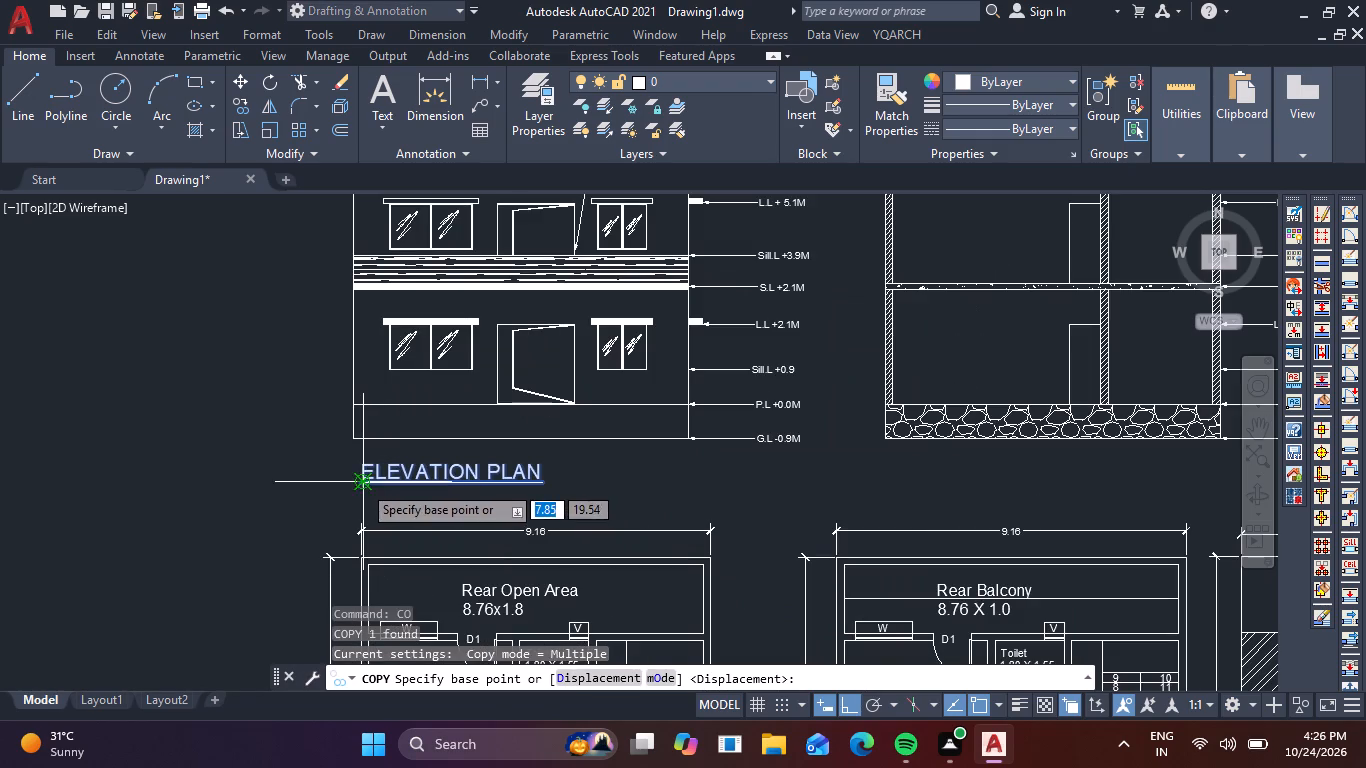
click(362, 484)
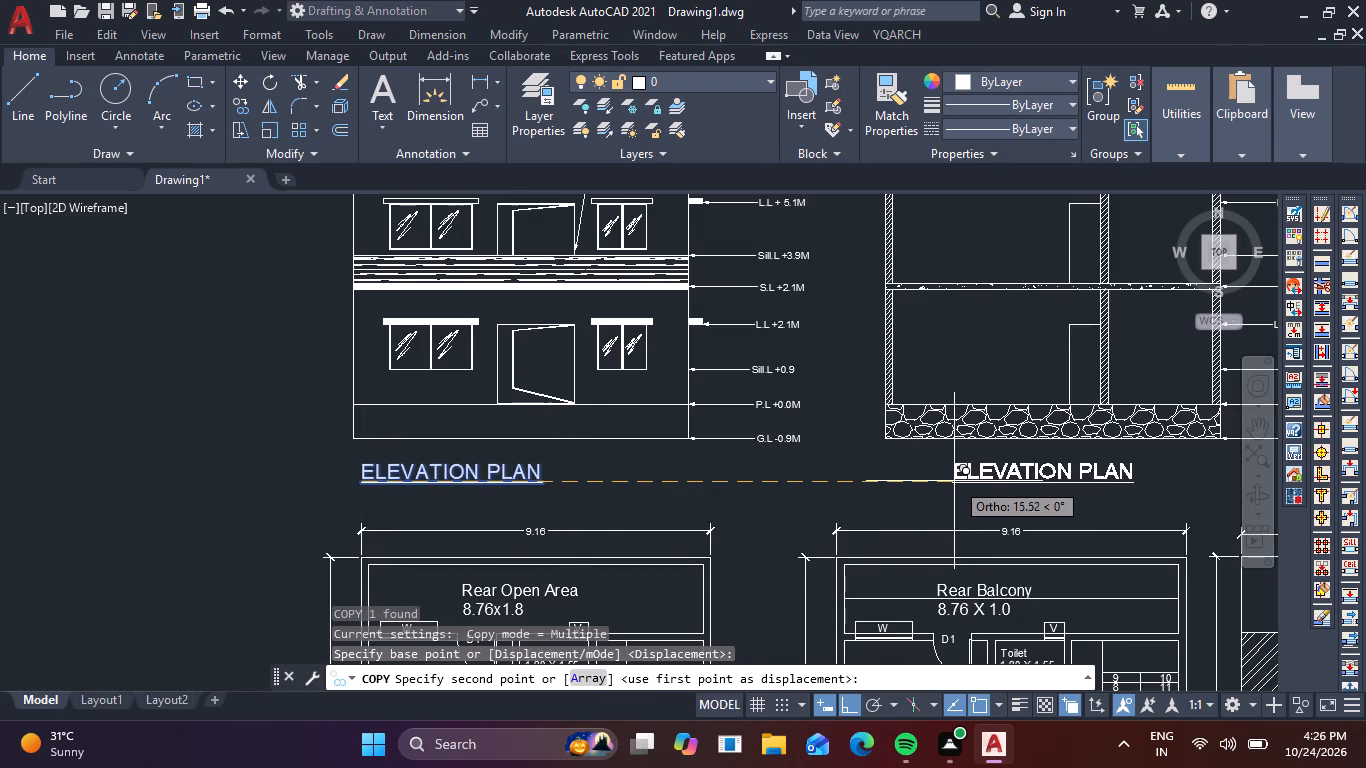
click(960, 481)
key(Escape)
Change the copied title beneath the section to read SECTION A-A'.
middle_drag(903, 481, 538, 485)
double_click(723, 474)
click(776, 475)
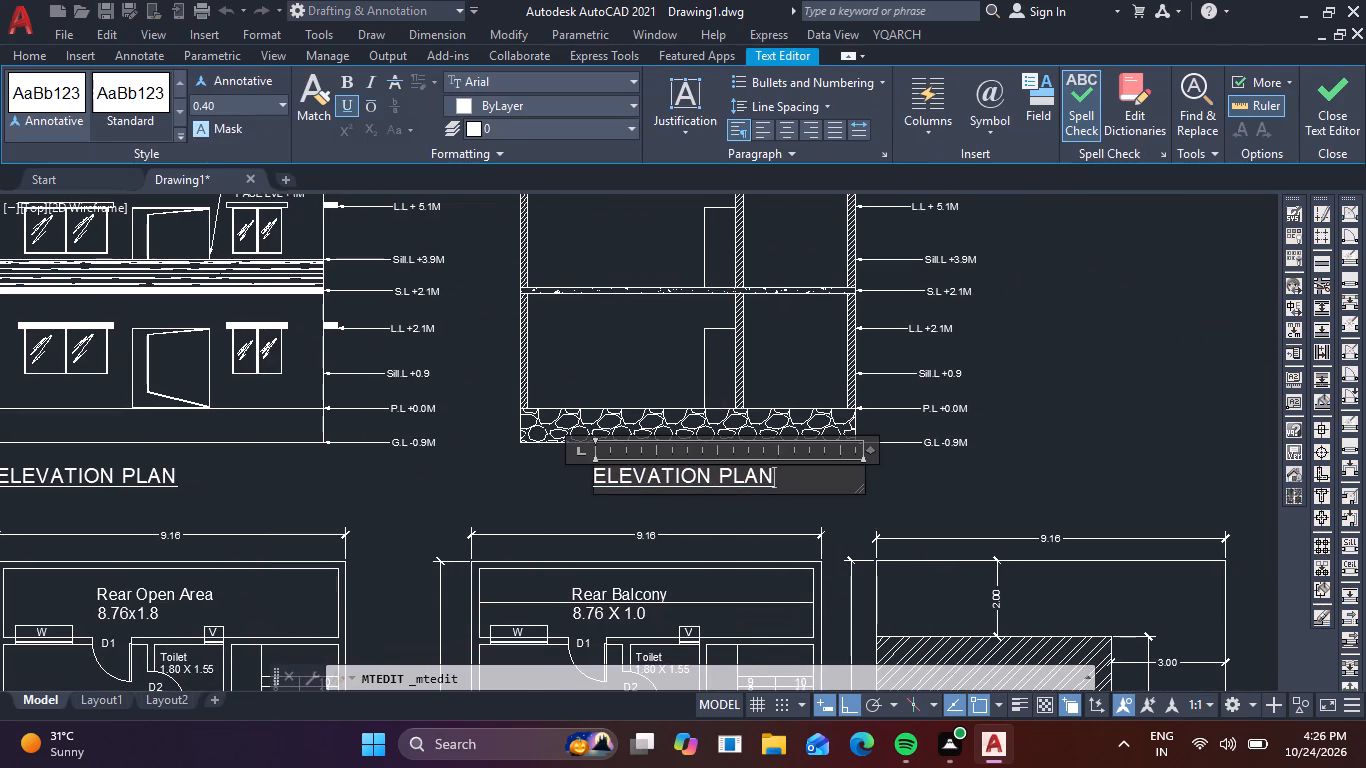
key(BackSpace)
key(BackSpace)
key(BackSpace)
key(BackSpace)
key(BackSpace)
key(BackSpace)
key(BackSpace)
key(BackSpace)
key(BackSpace)
key(BackSpace)
key(BackSpace)
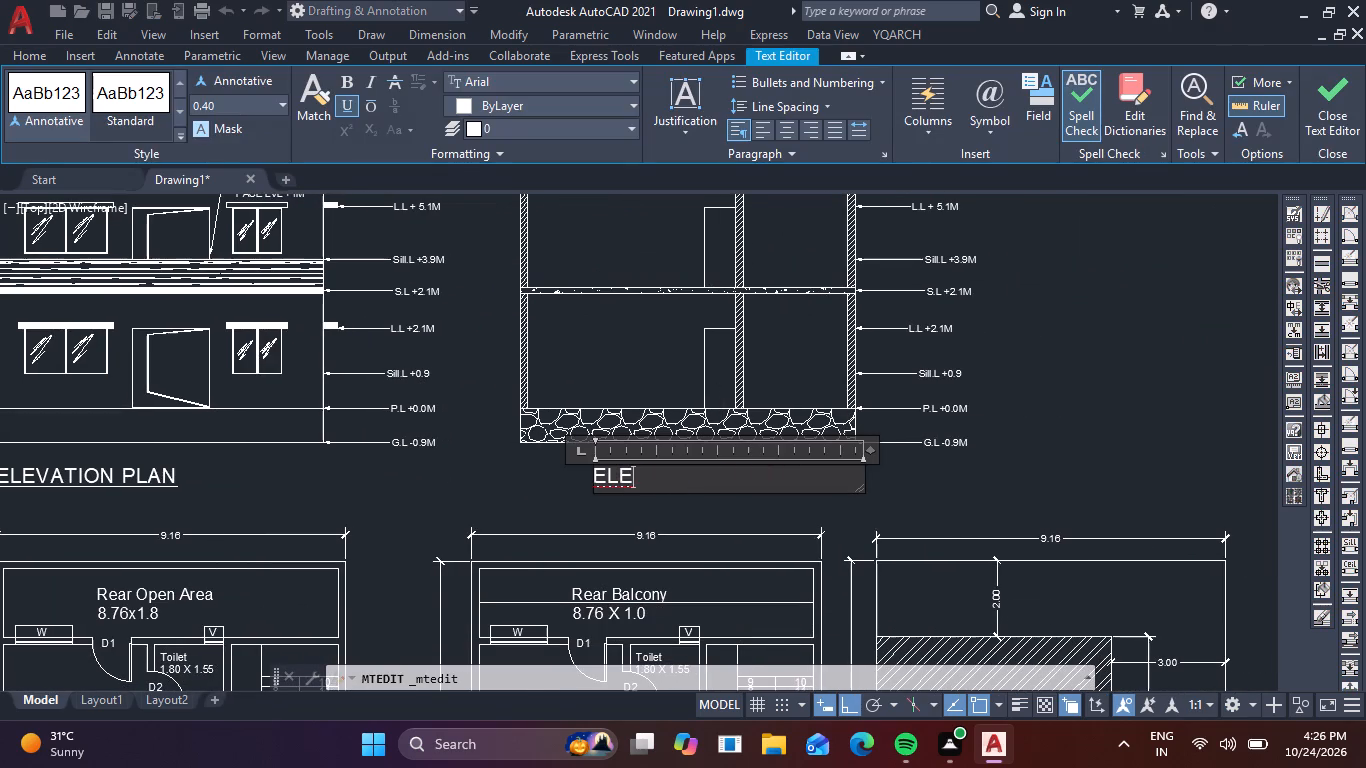
key(BackSpace)
key(BackSpace)
key(BackSpace)
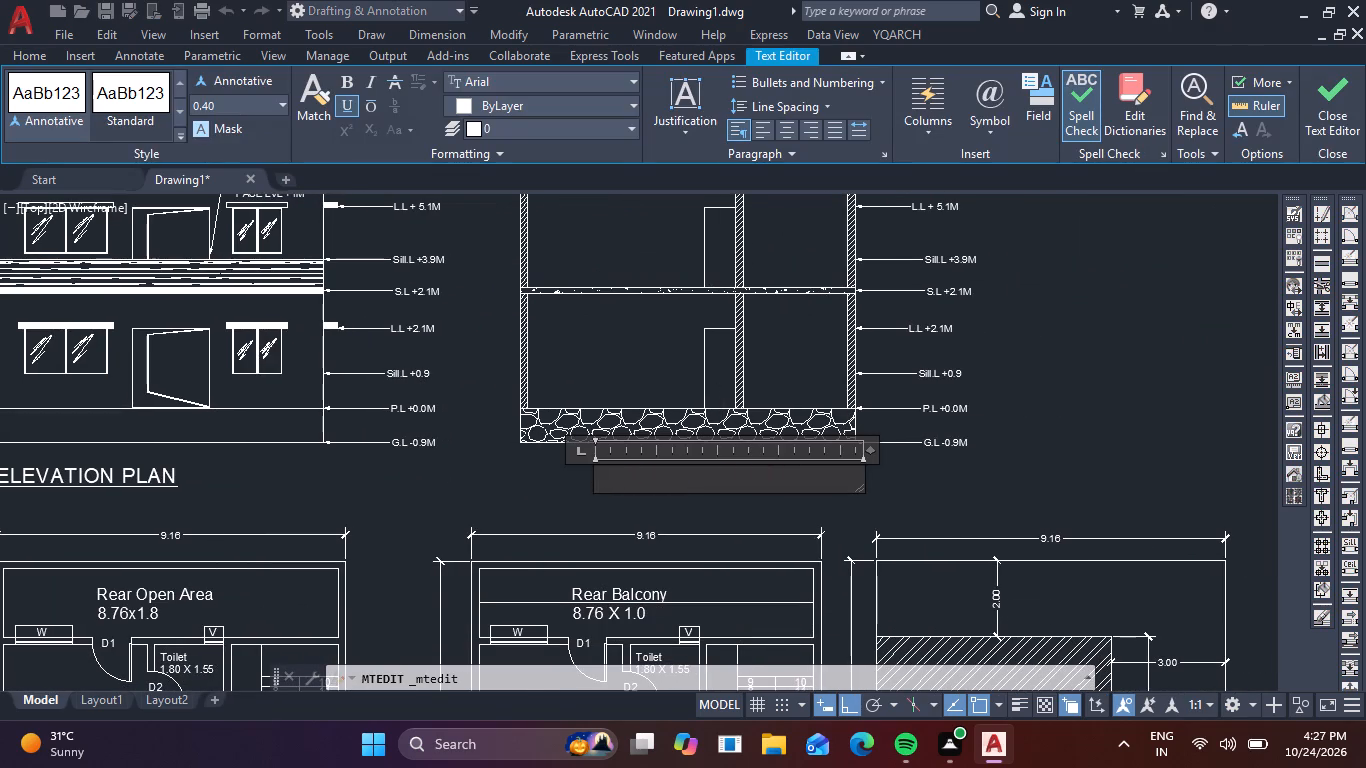
text(SECT)
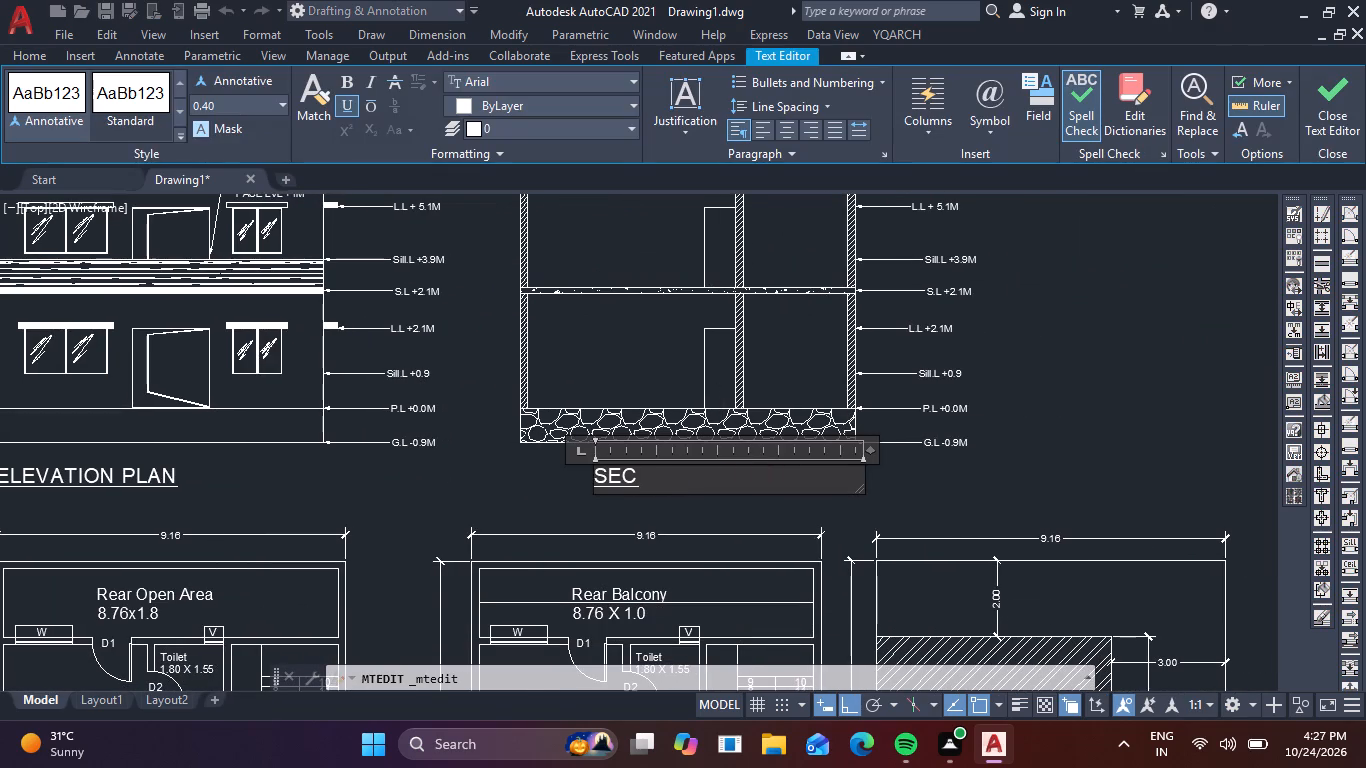
text(ION)
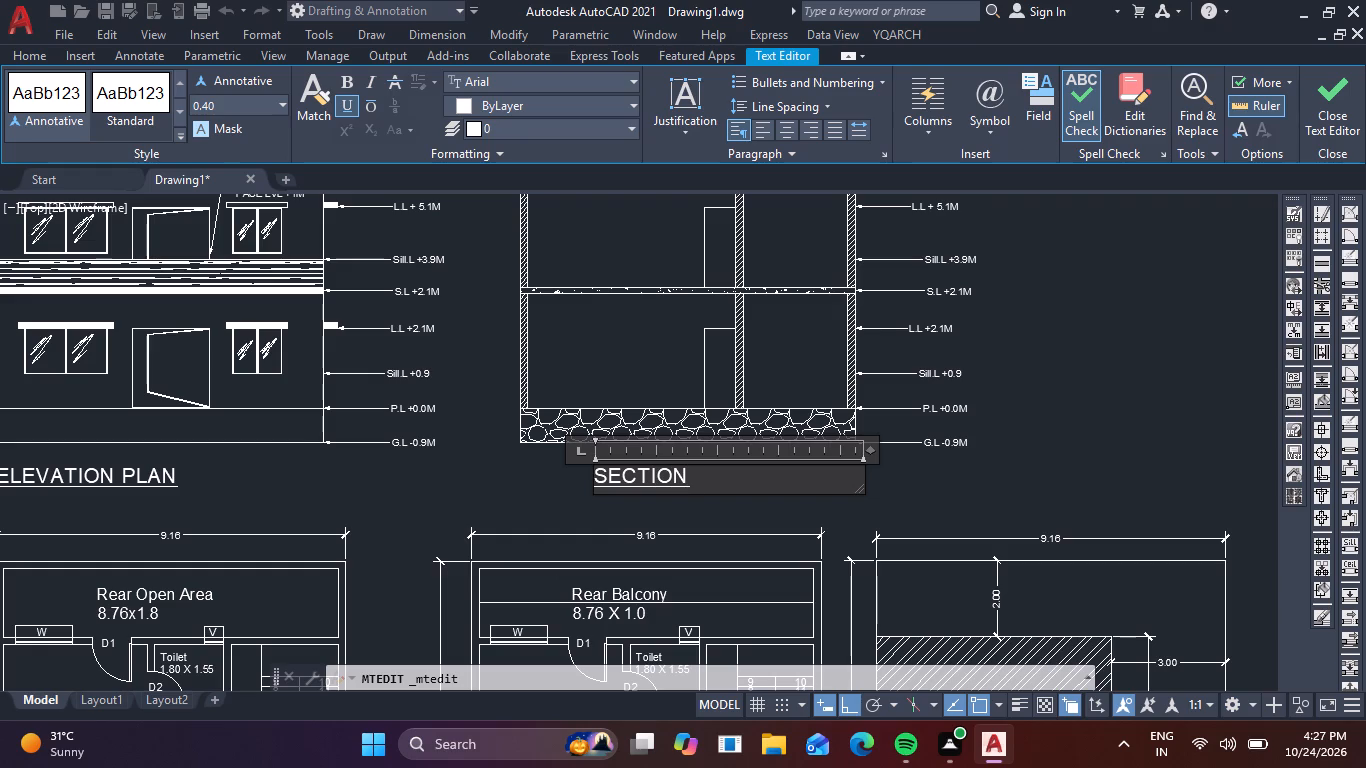
key(space)
key(a)
text(-A)
key(apostrophe)
click(1034, 463)
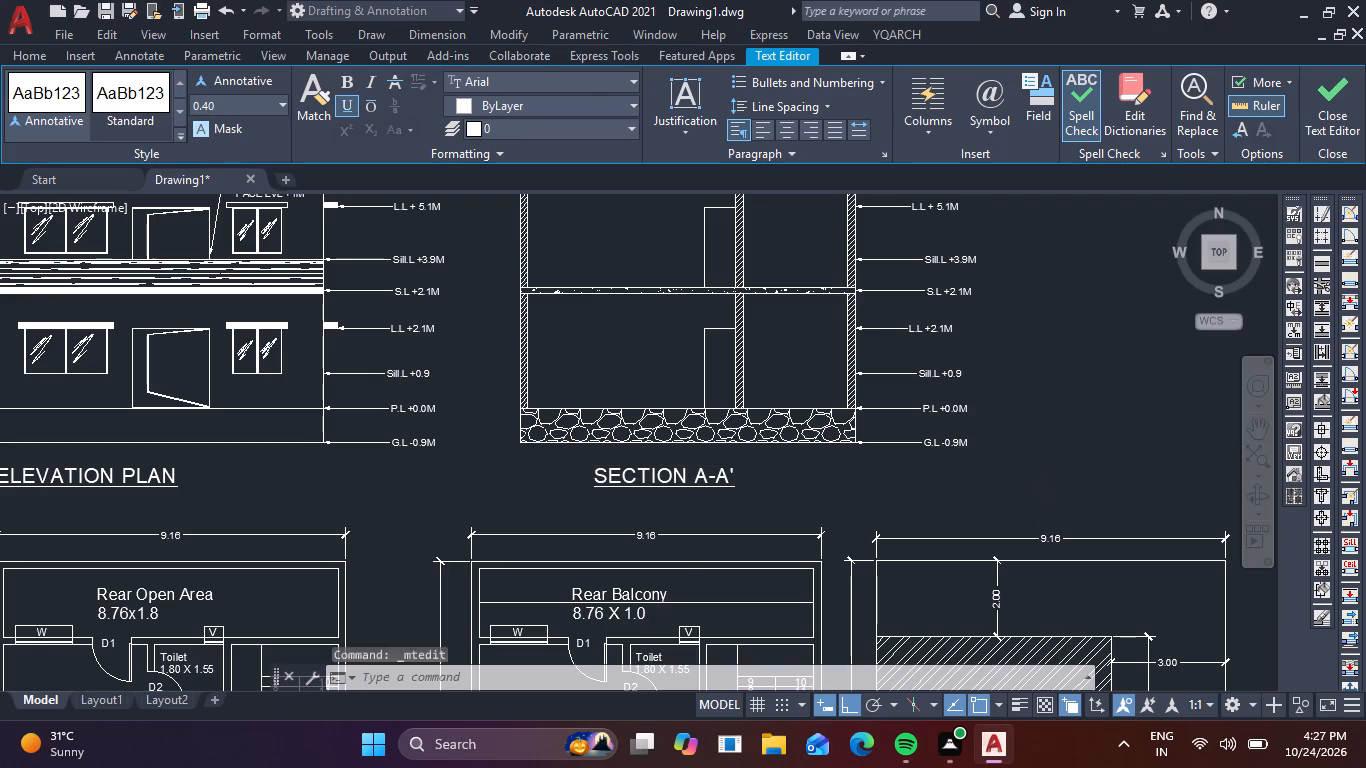
scroll(1034, 463, down, 1)
middle_drag(1034, 462, 588, 540)
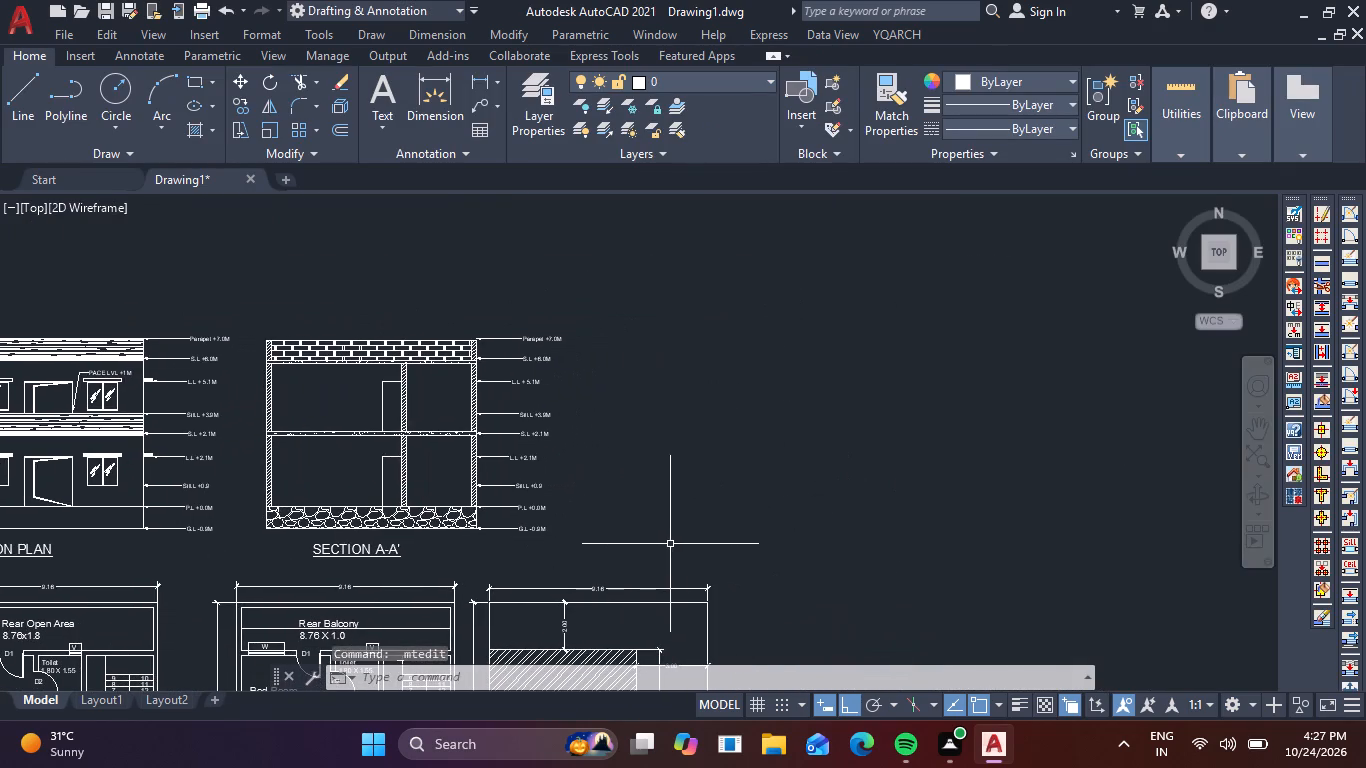
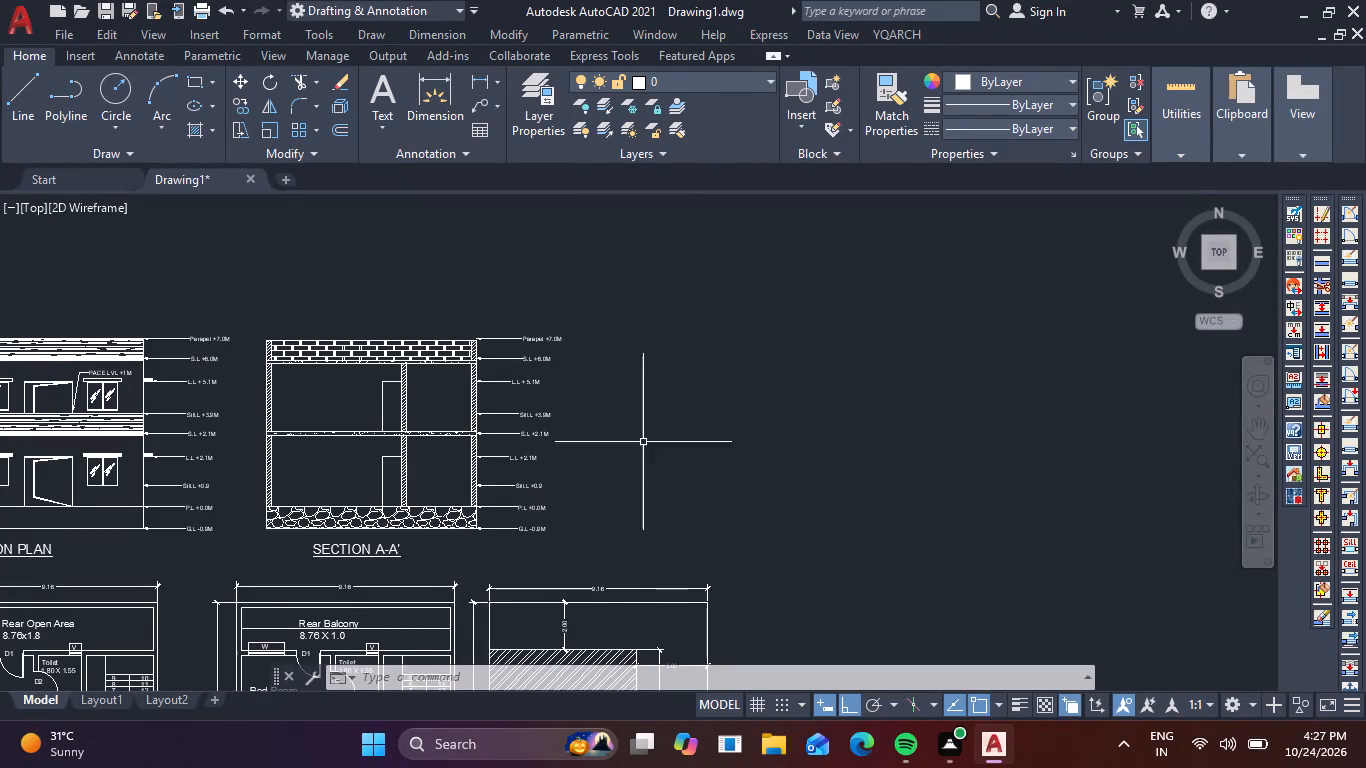
Review the drawing sheet, including the elevation, section A-A', both floor plans and the site plan.
scroll(645, 457, down, 1)
middle_drag(645, 463, 621, 317)
scroll(544, 507, up, 1)
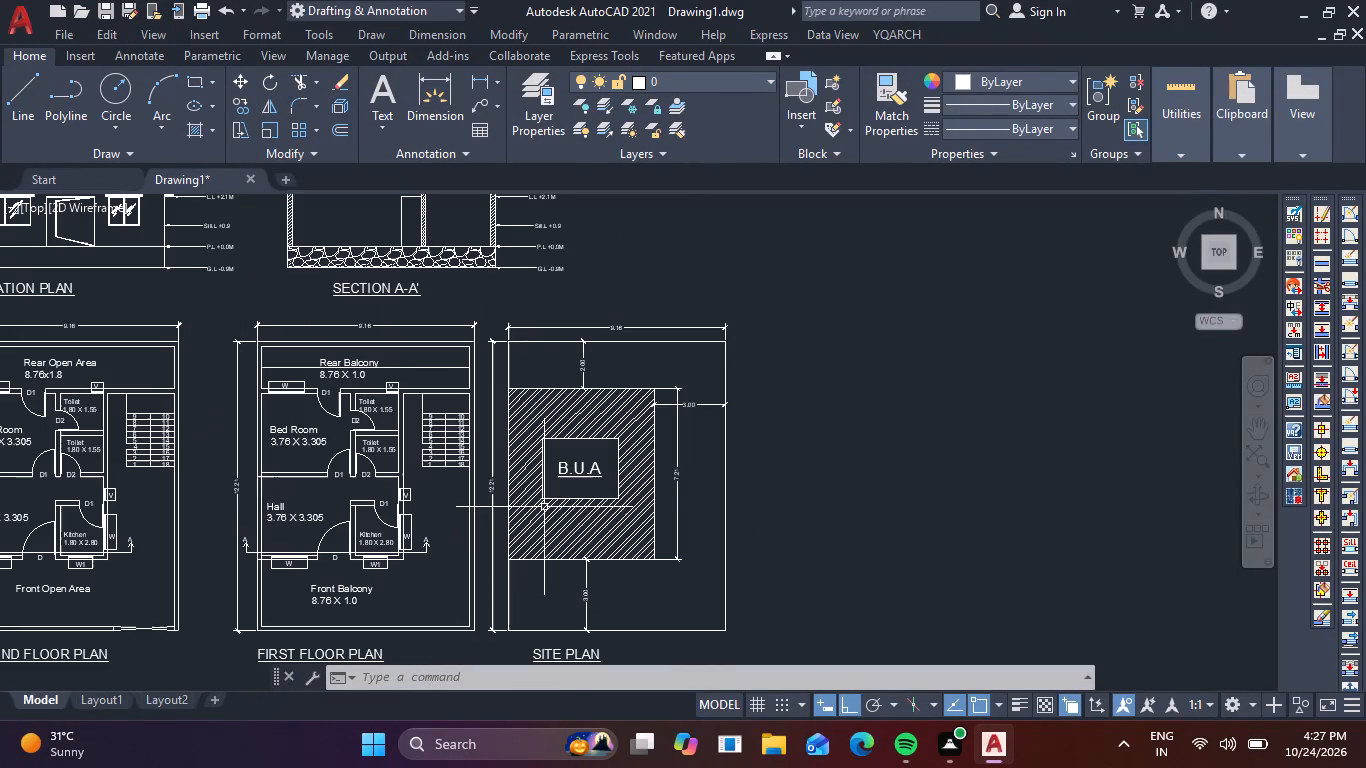
middle_drag(360, 514, 705, 551)
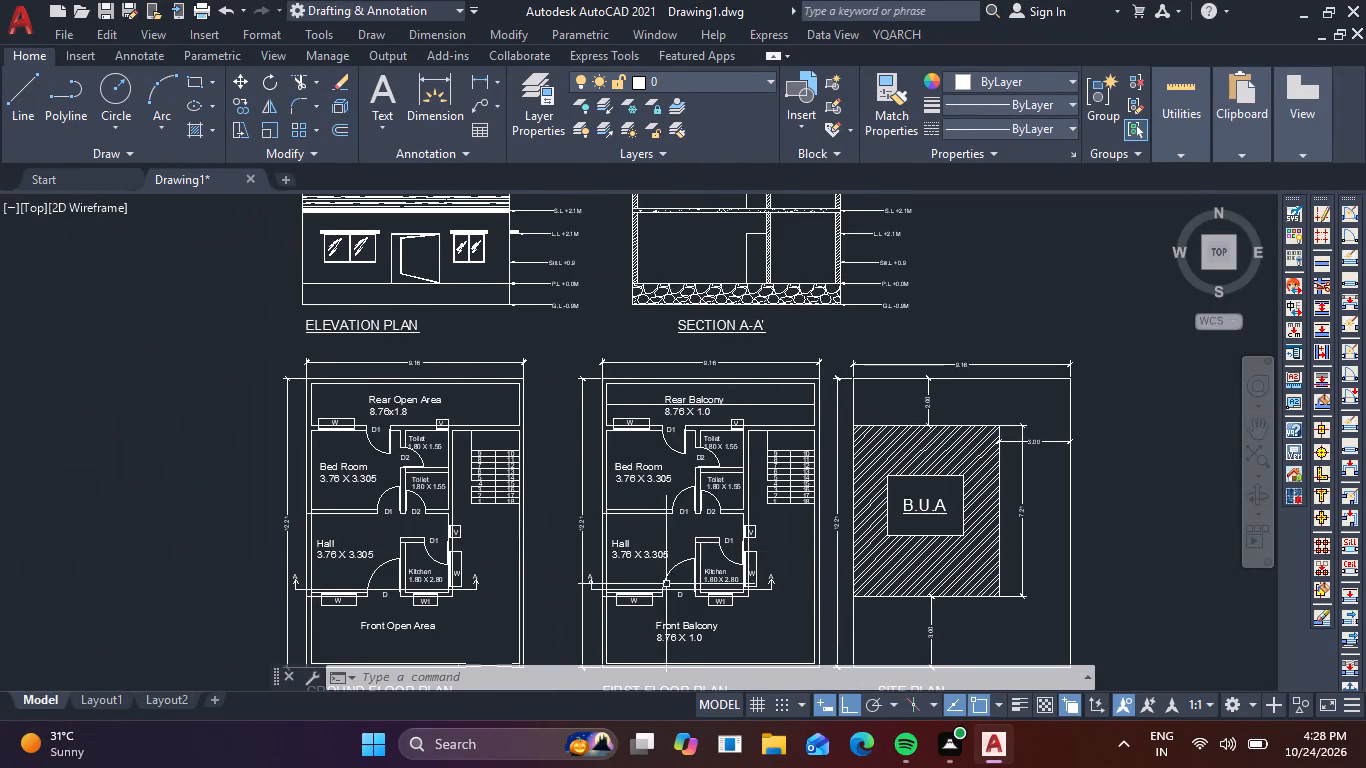
middle_drag(655, 509, 472, 488)
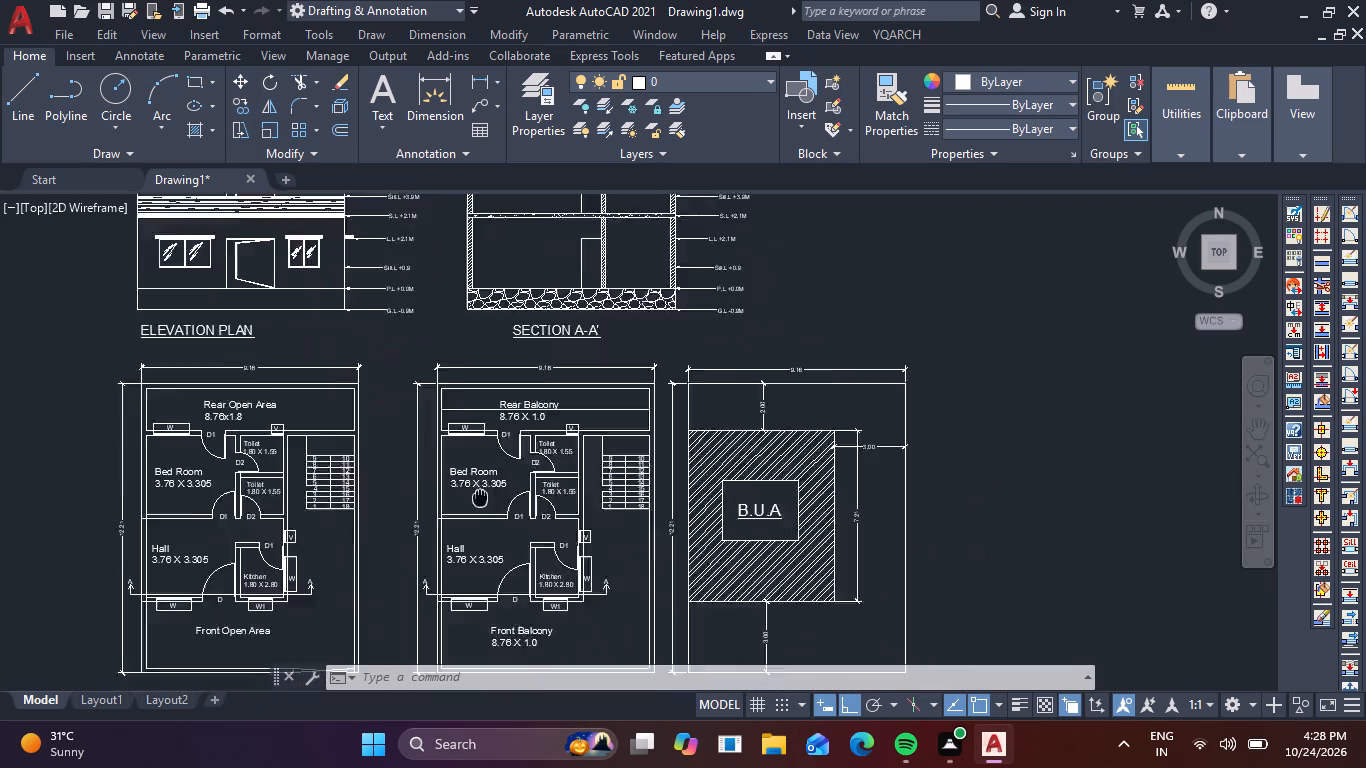
middle_drag(472, 488, 296, 369)
middle_drag(630, 397, 503, 653)
middle_drag(500, 660, 494, 675)
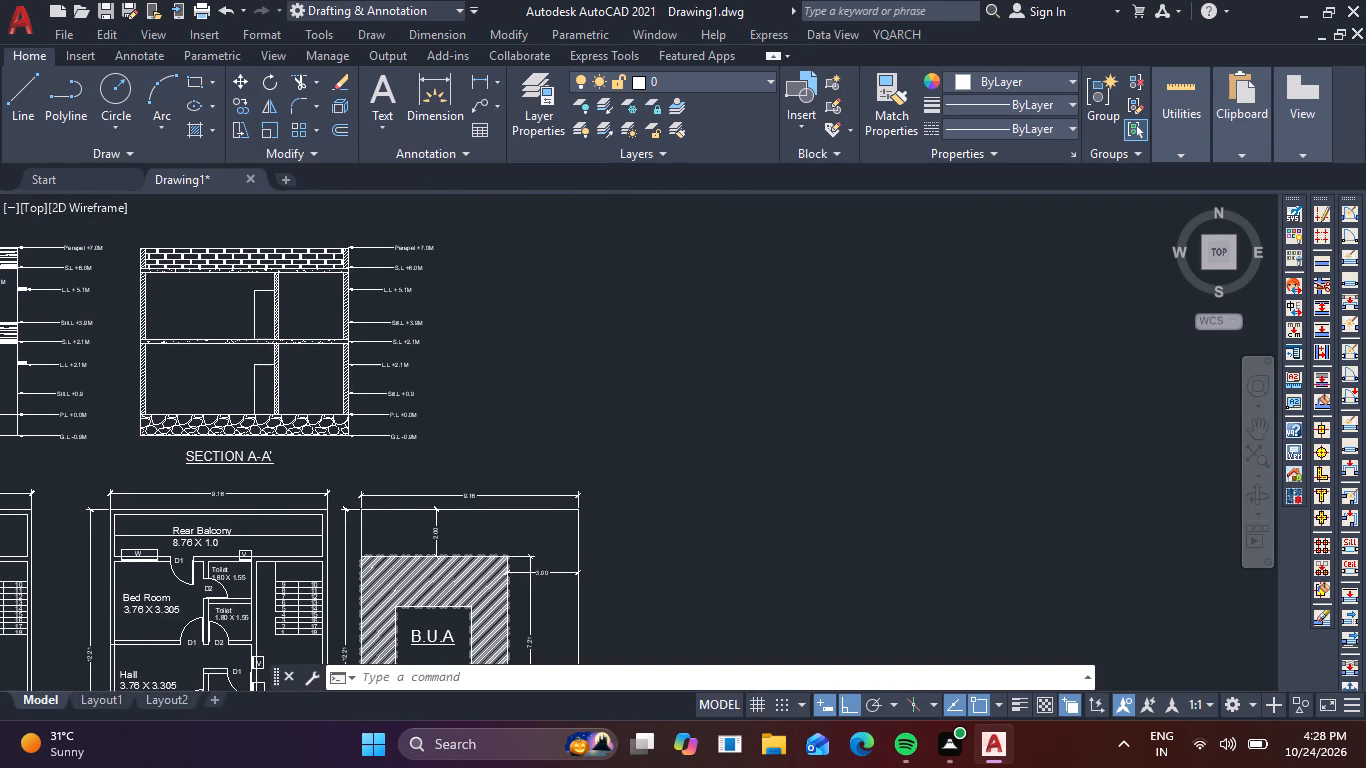
scroll(566, 611, down, 1)
middle_drag(566, 611, 673, 465)
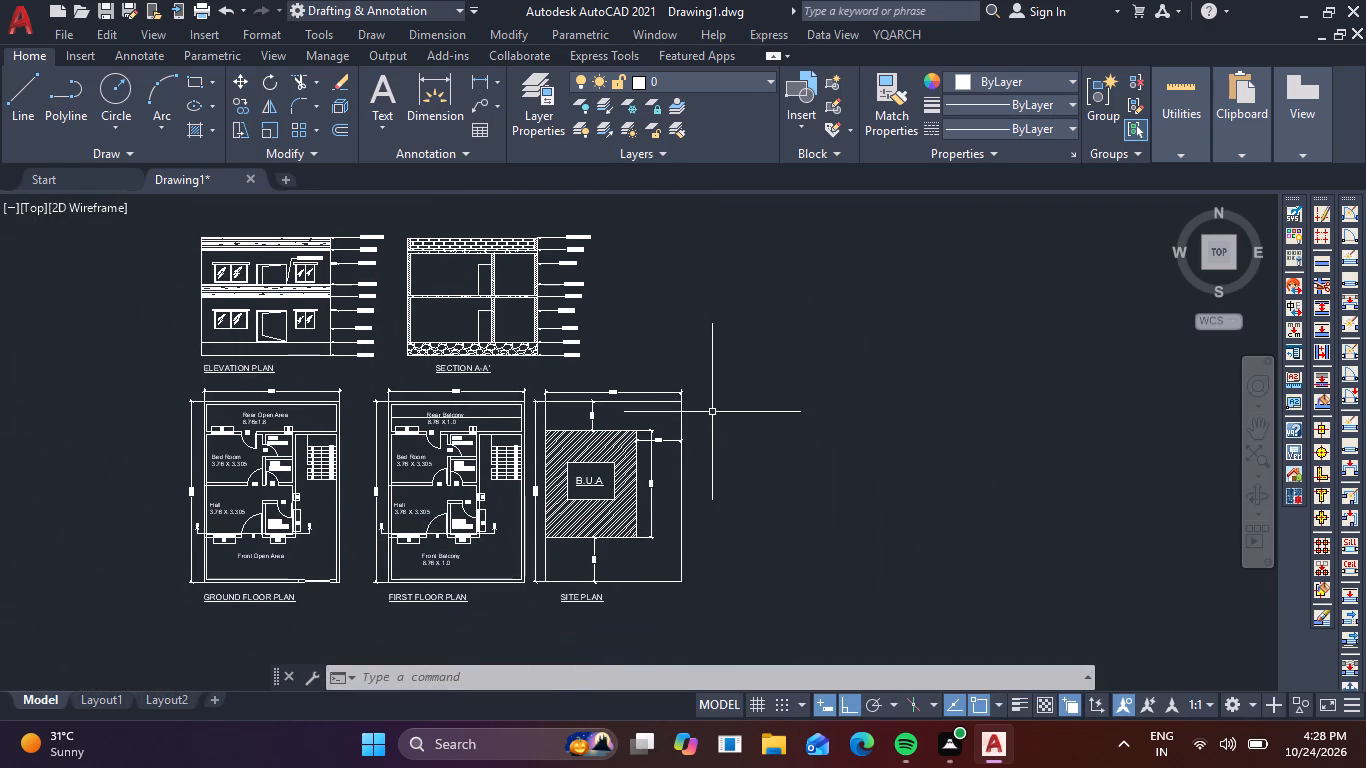
Draw two parallel horizontal lines, each about 32 units long, in the empty area beside the section and above the site plan.
middle_drag(713, 410, 621, 619)
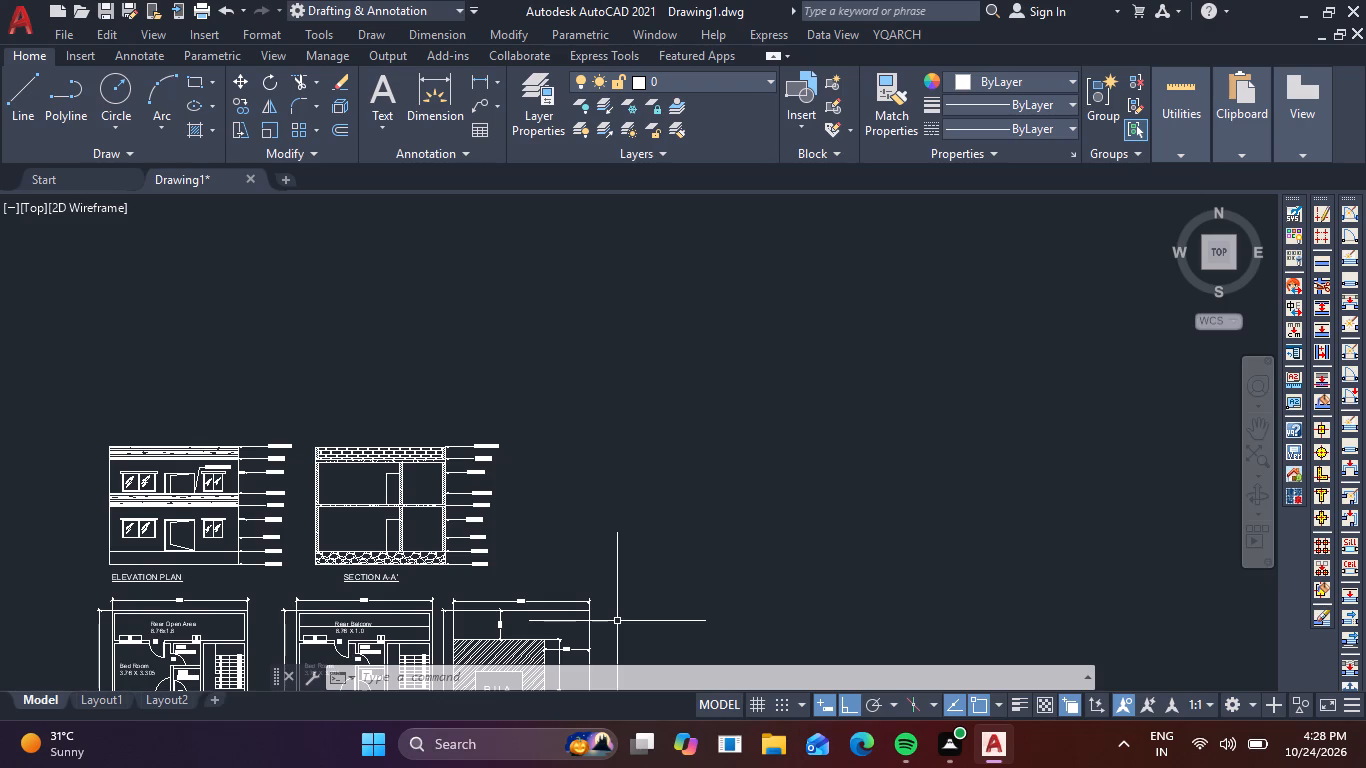
text(L)
key(space)
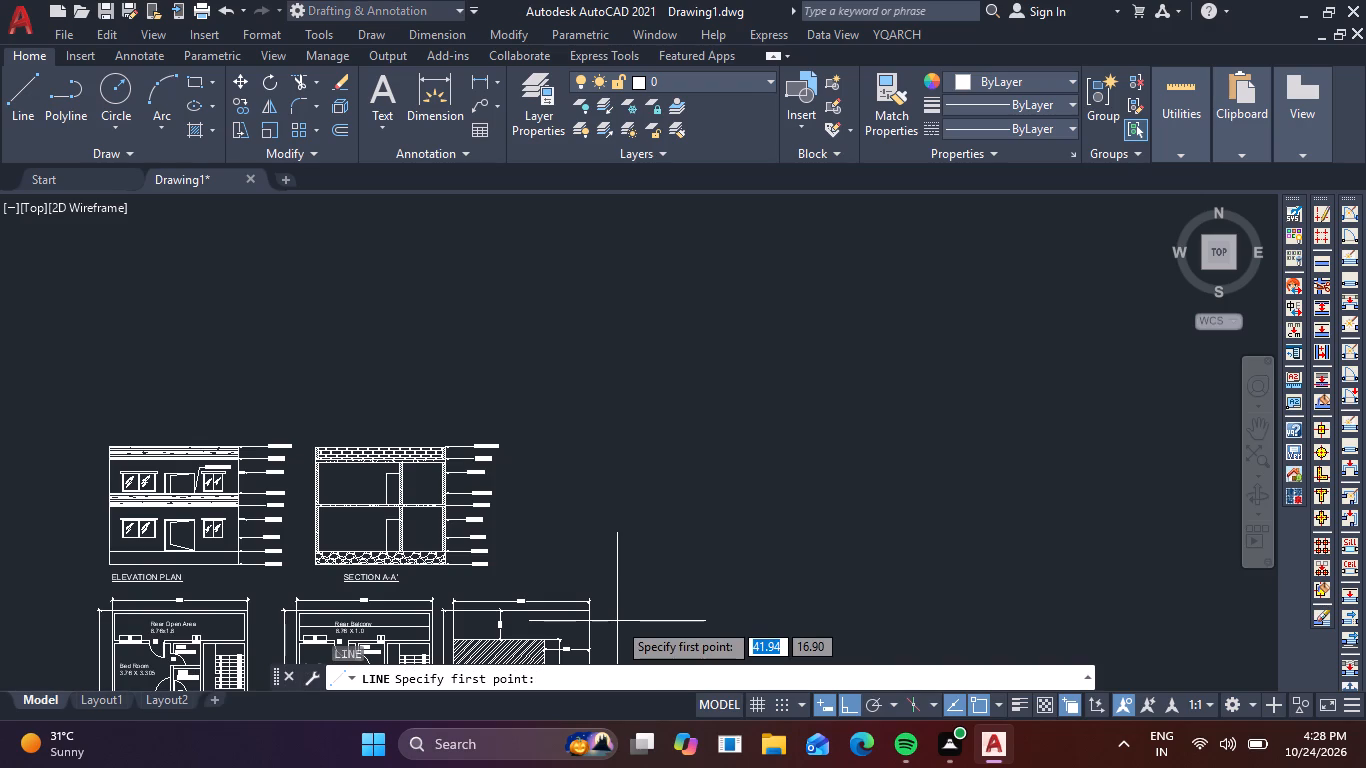
click(592, 430)
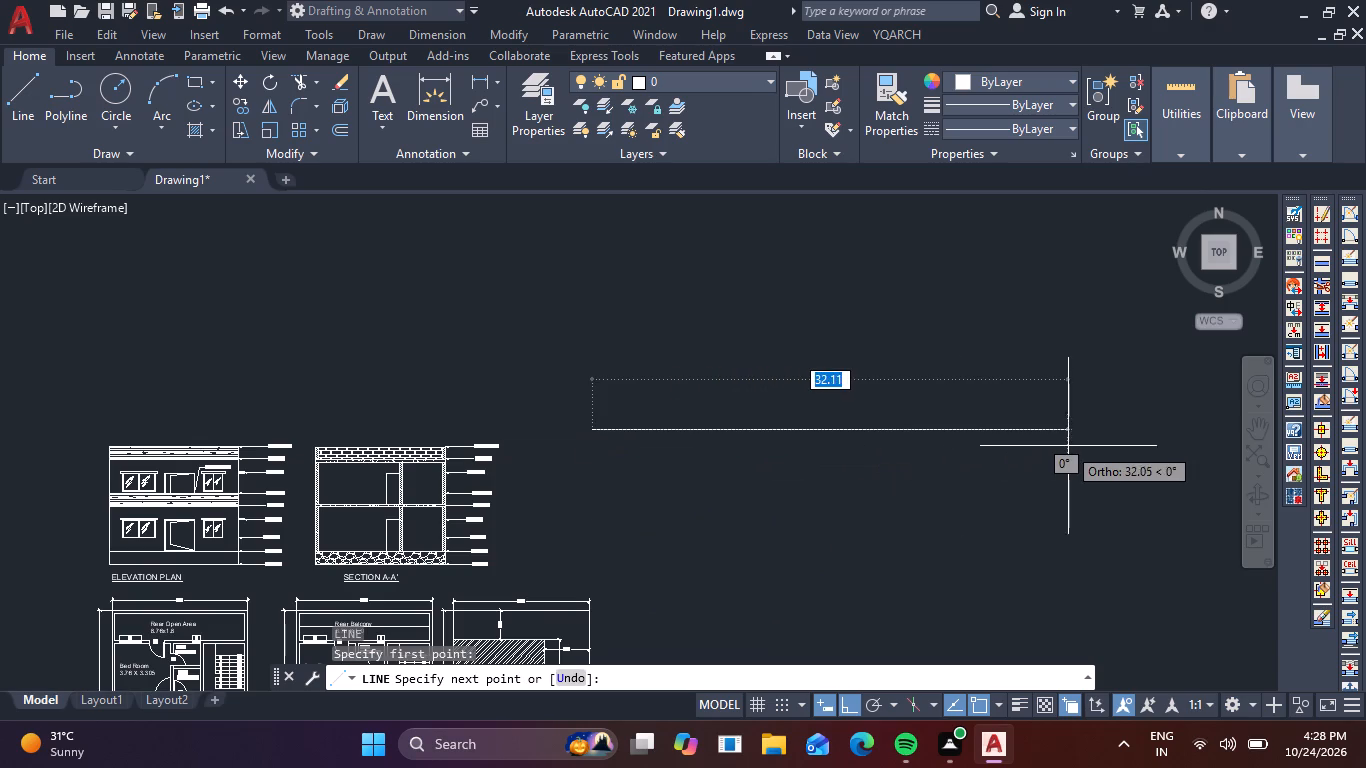
click(1060, 440)
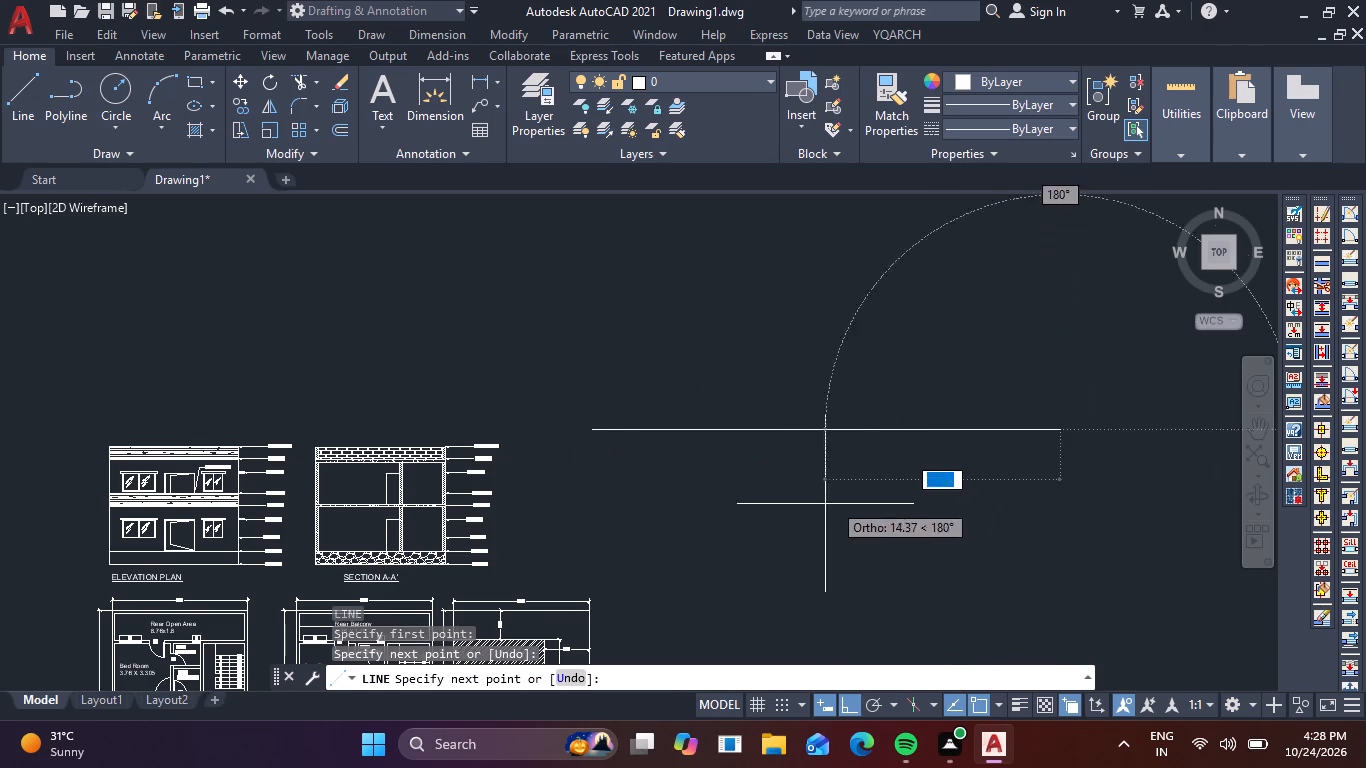
key(space)
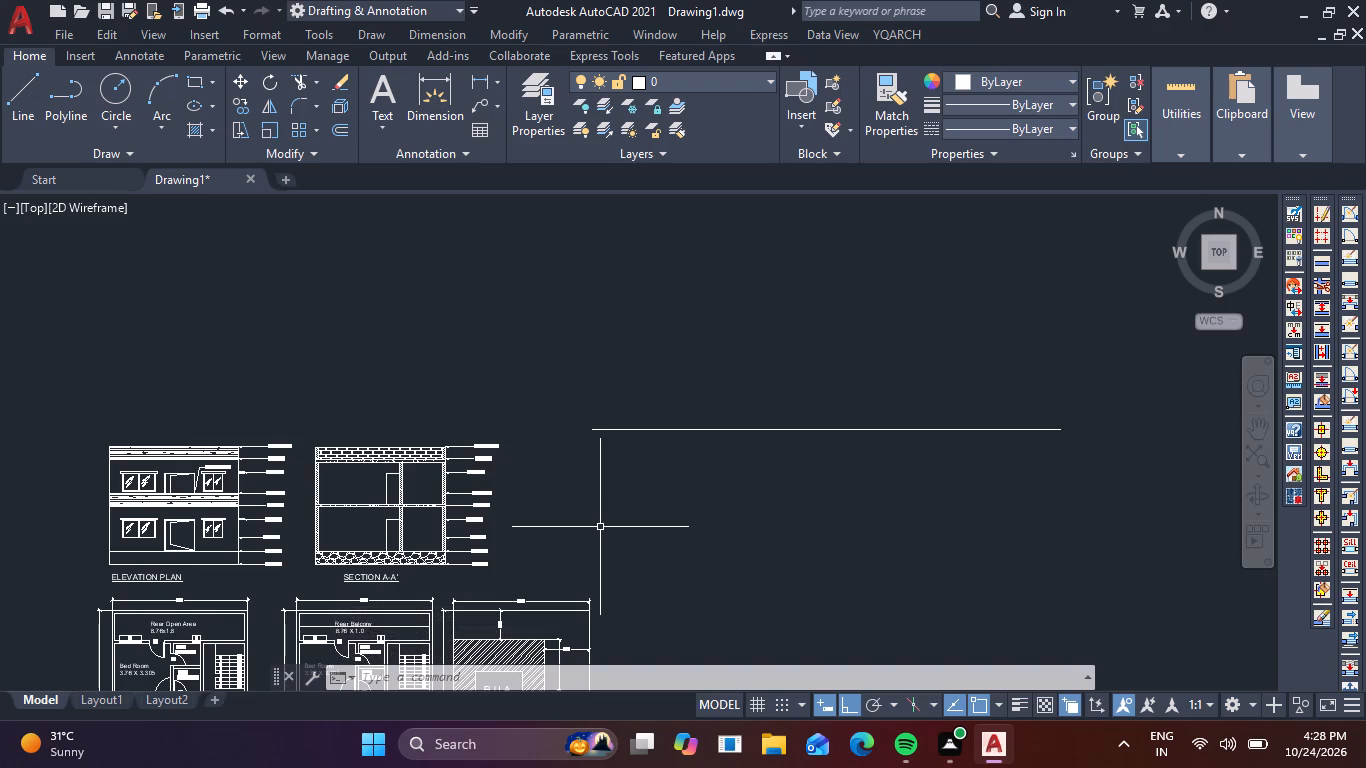
key(space)
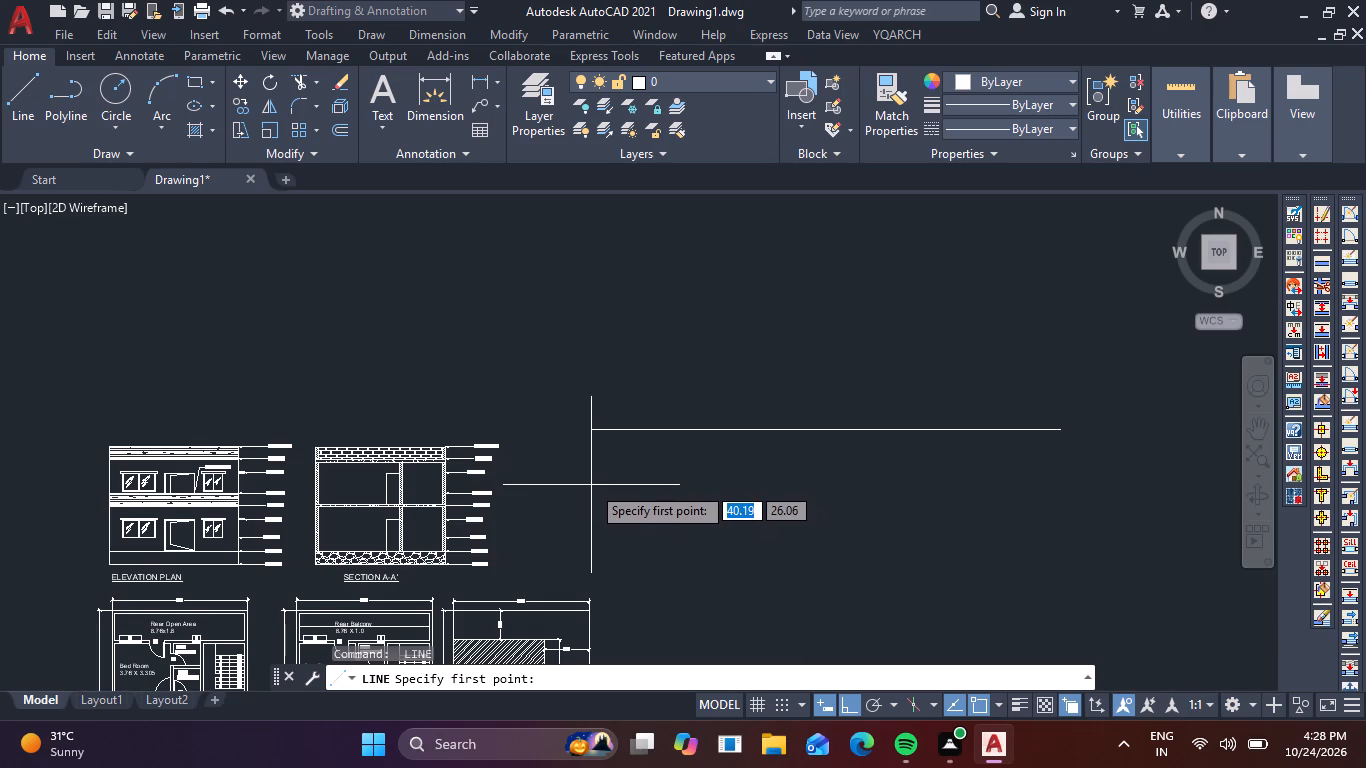
click(591, 485)
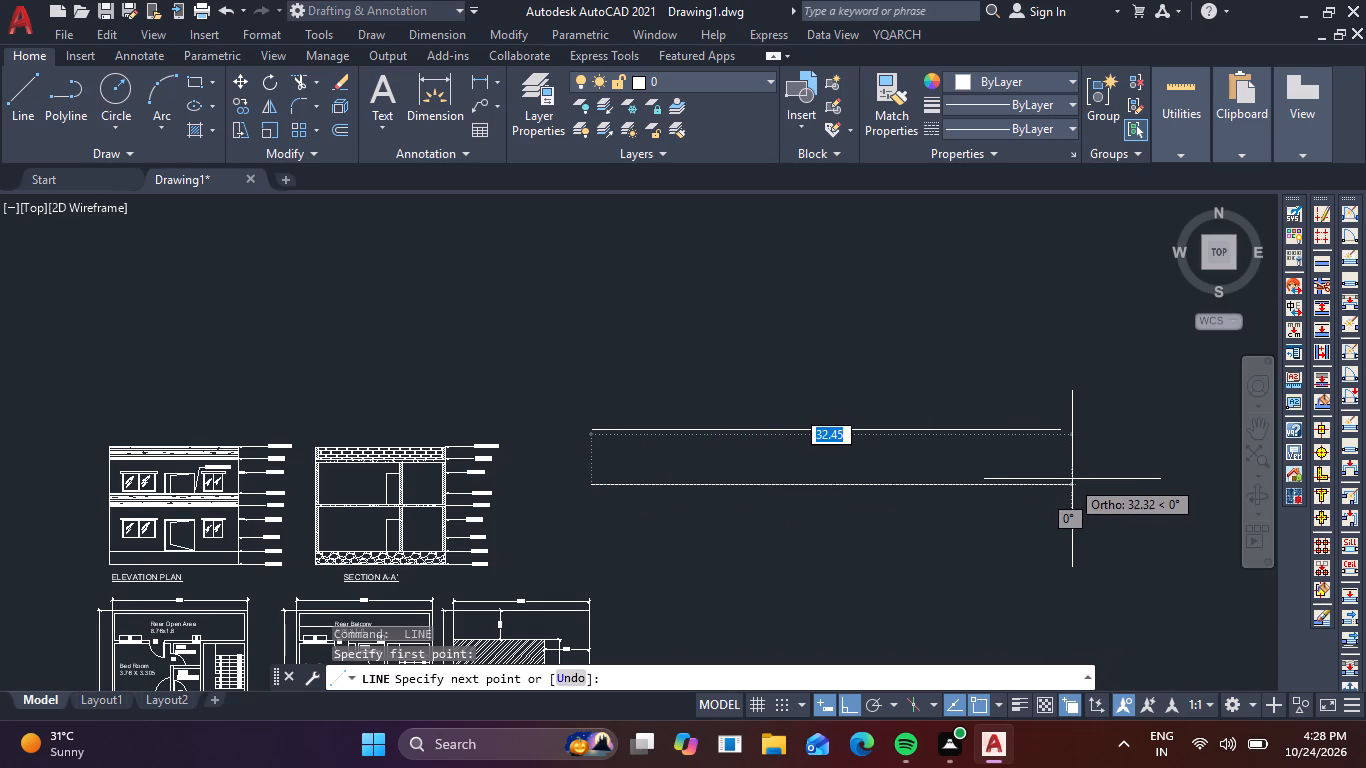
click(1055, 483)
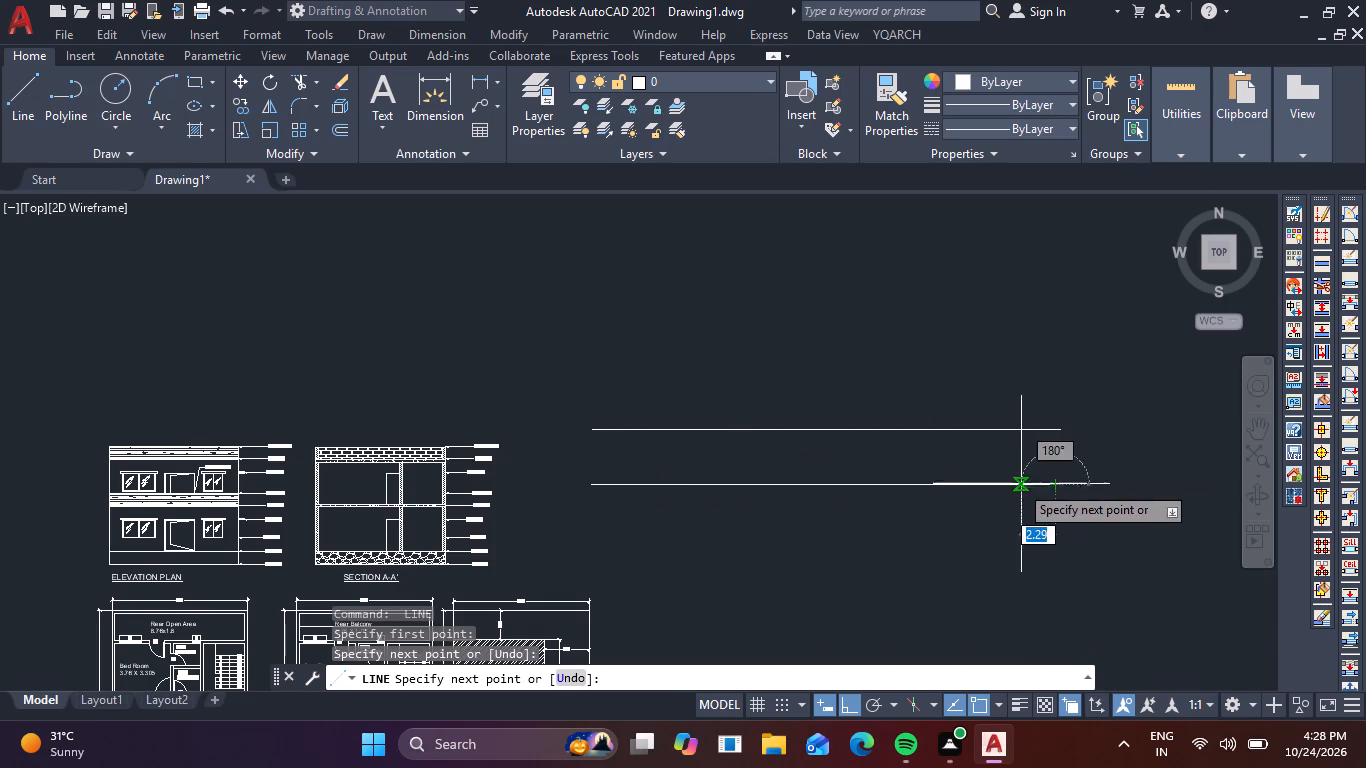
key(space)
key(space)
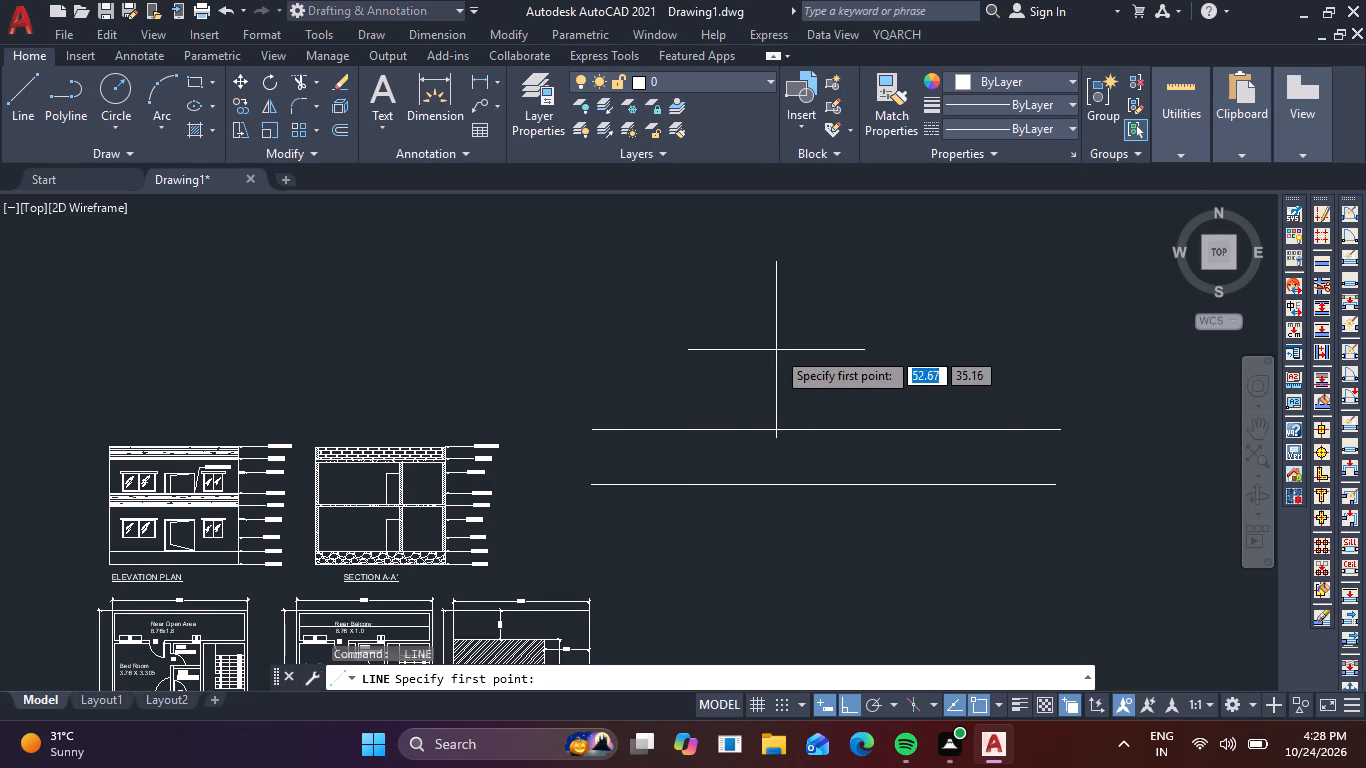
Draw two parallel vertical lines, each about 14 units long, crossing the middle of the two horizontal lines.
drag(776, 350, 780, 362)
click(772, 564)
key(space)
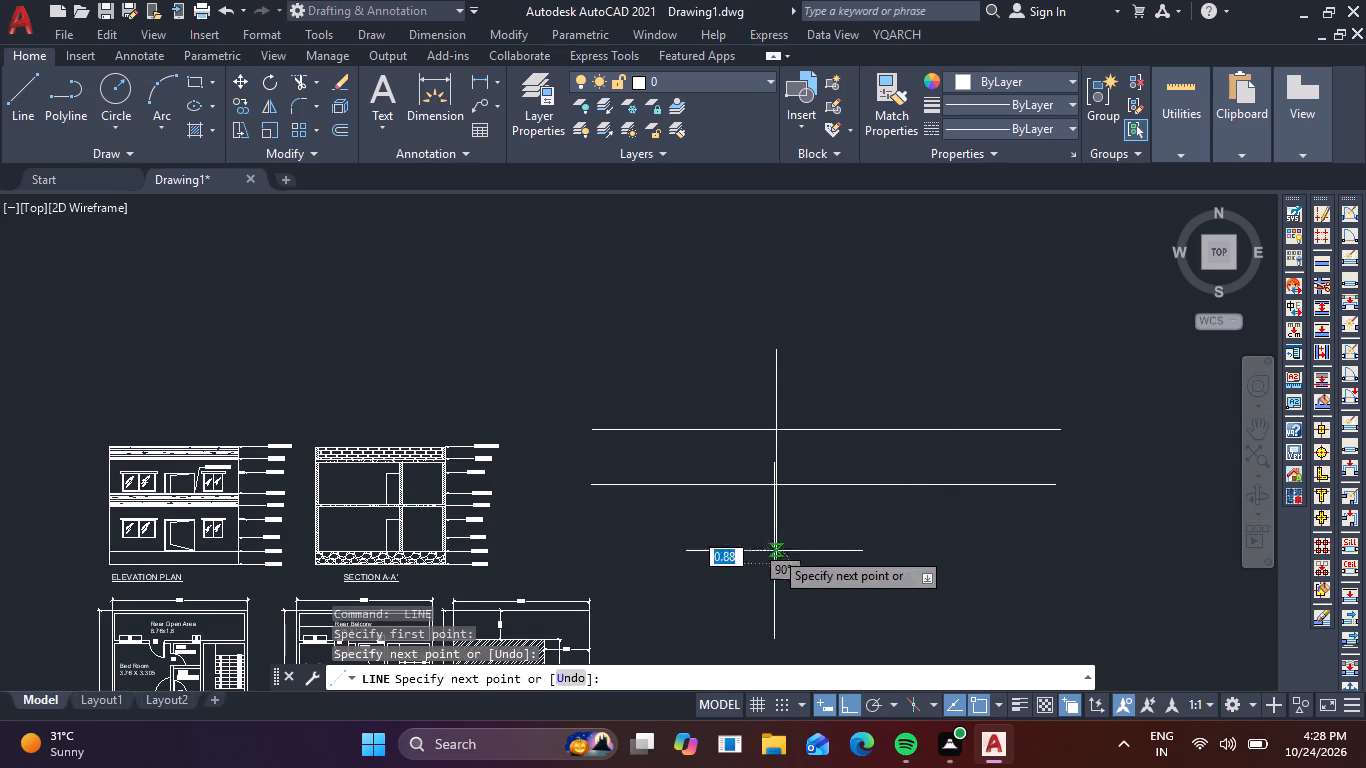
key(space)
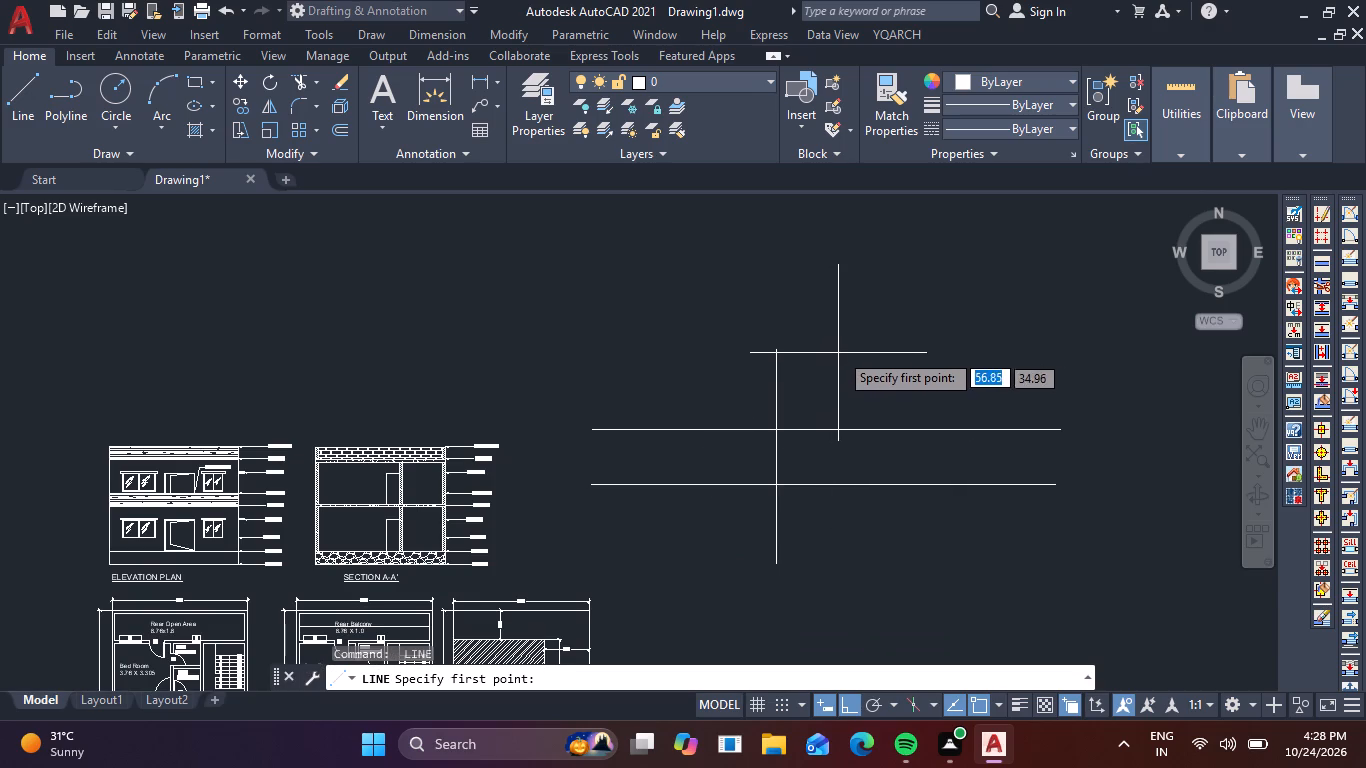
click(839, 350)
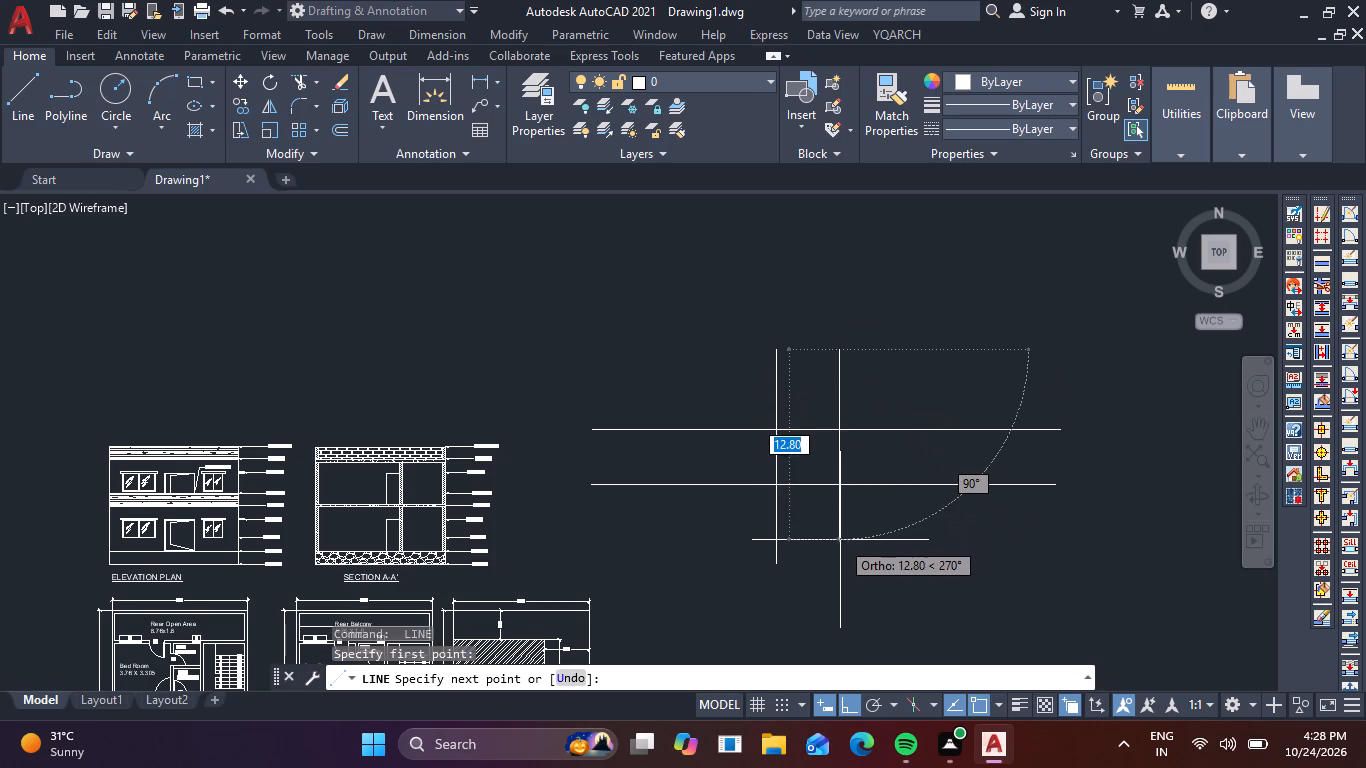
click(838, 562)
key(space)
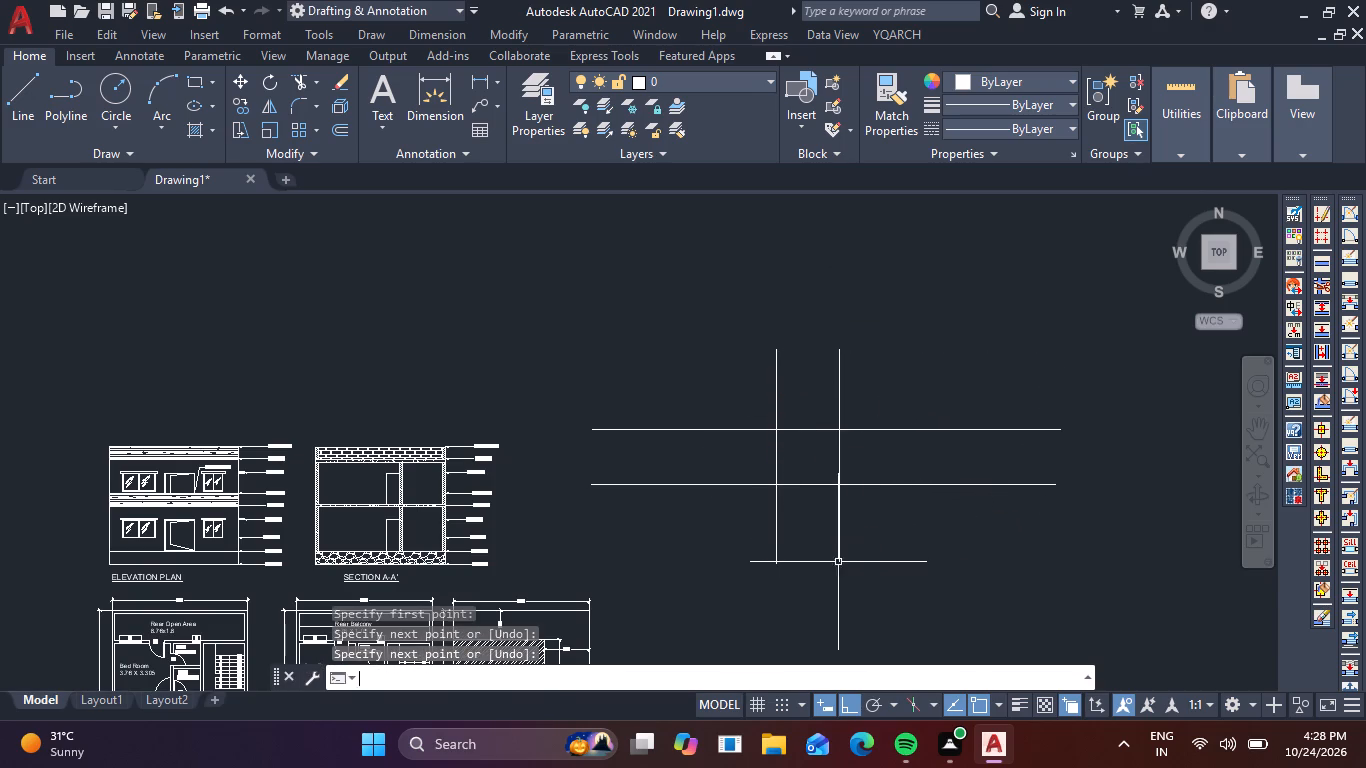
Trim the line segments inside the crossing to leave an open four-way junction.
text(TR)
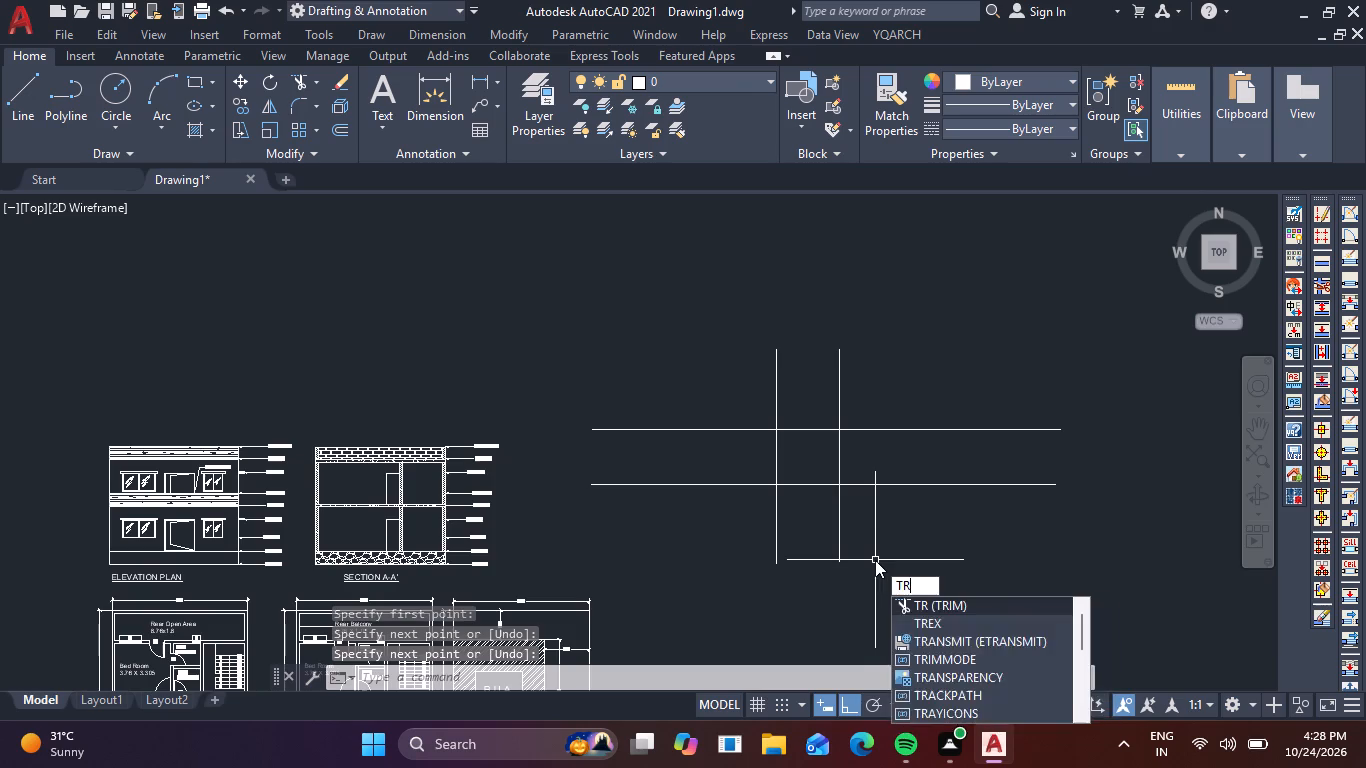
key(space)
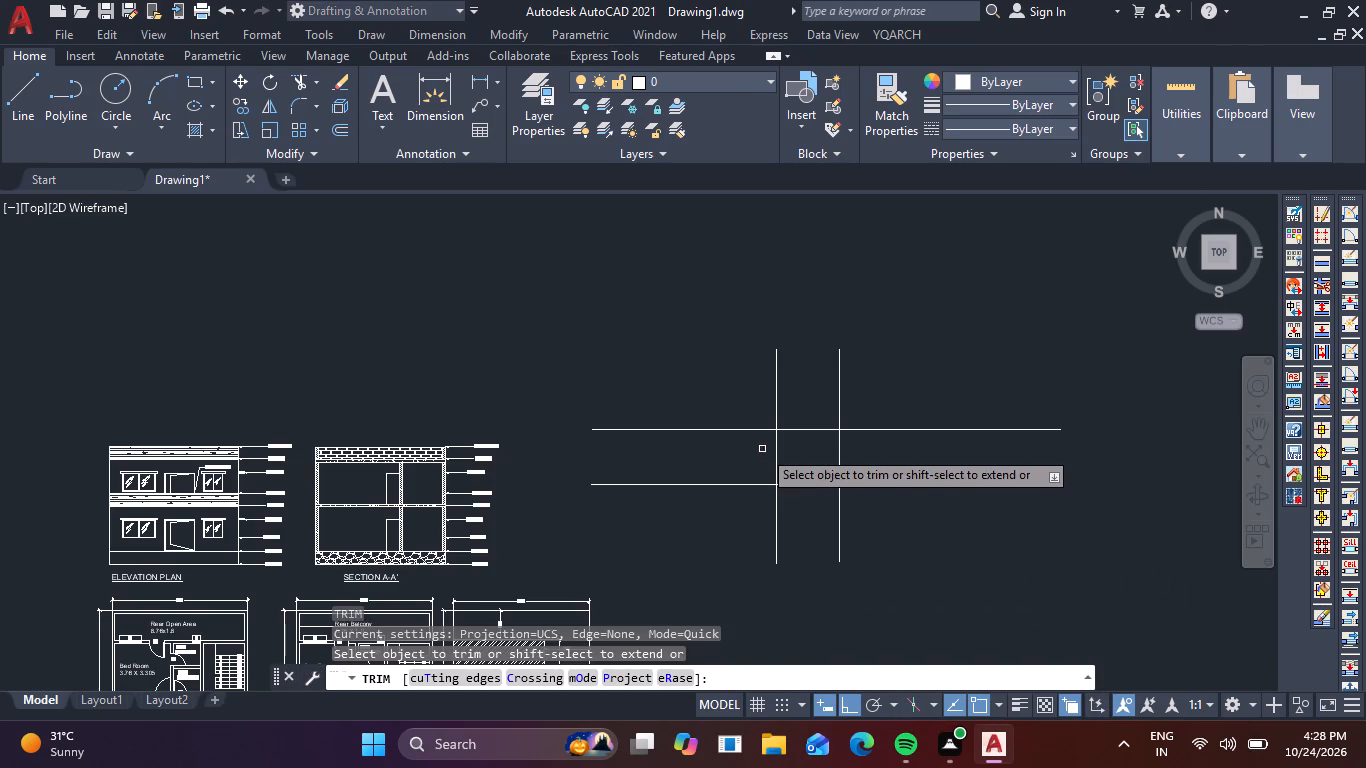
click(762, 449)
click(871, 456)
click(803, 414)
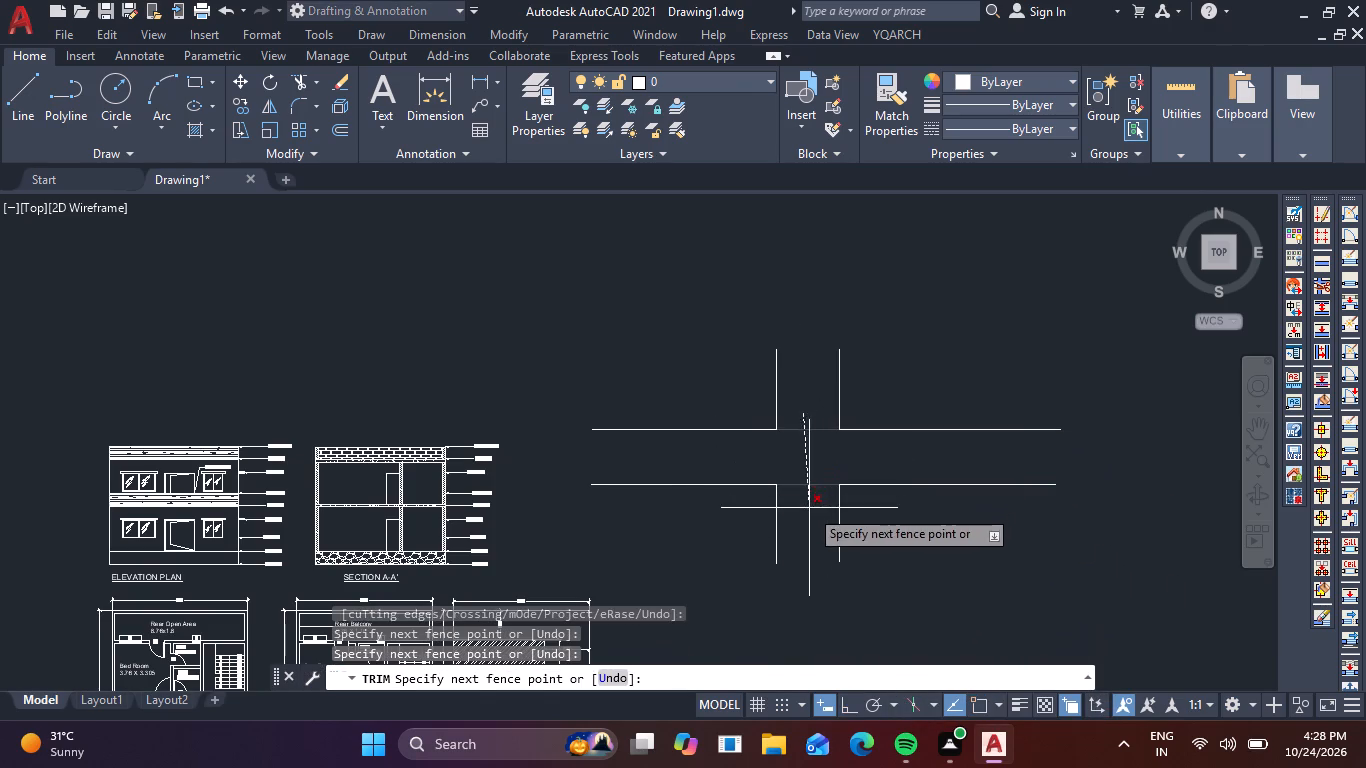
click(809, 508)
key(Escape)
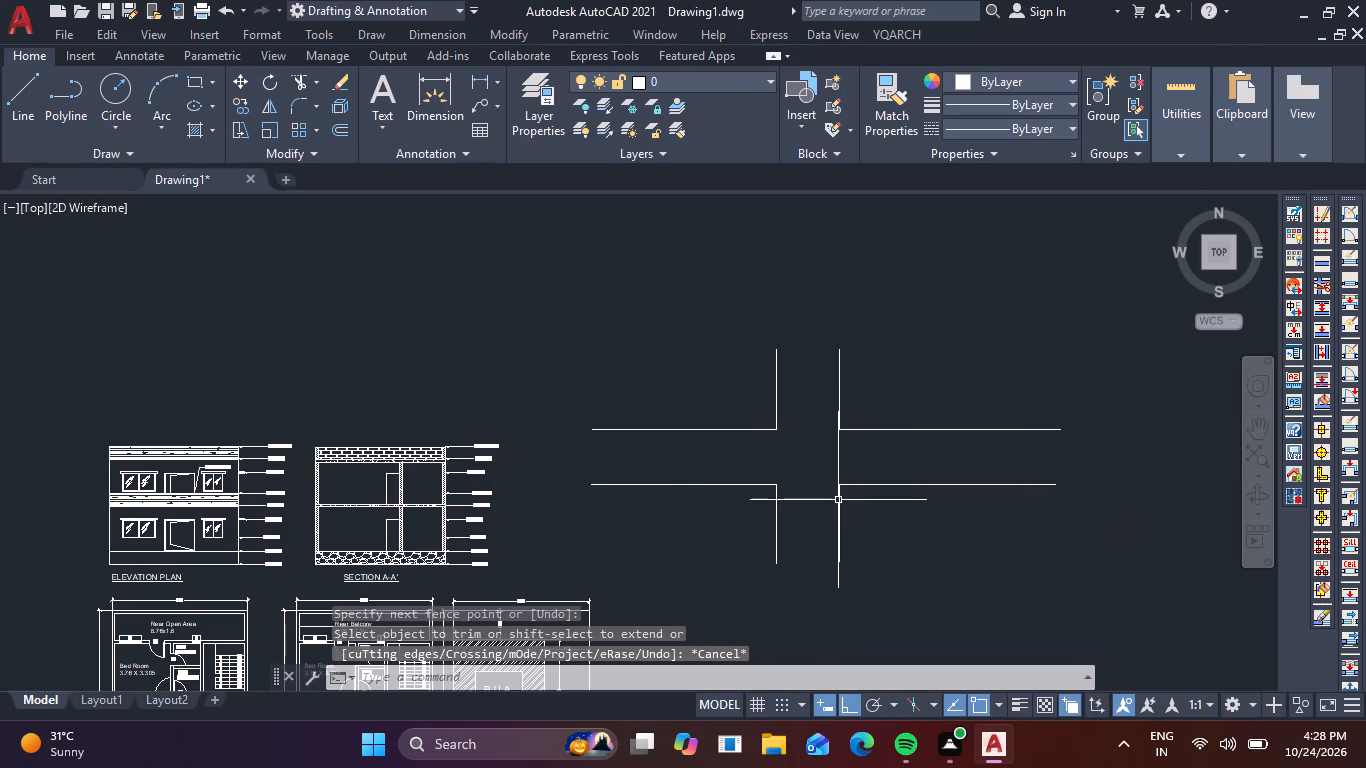
Draw a small circle at the centre of the open junction.
text(C)
key(space)
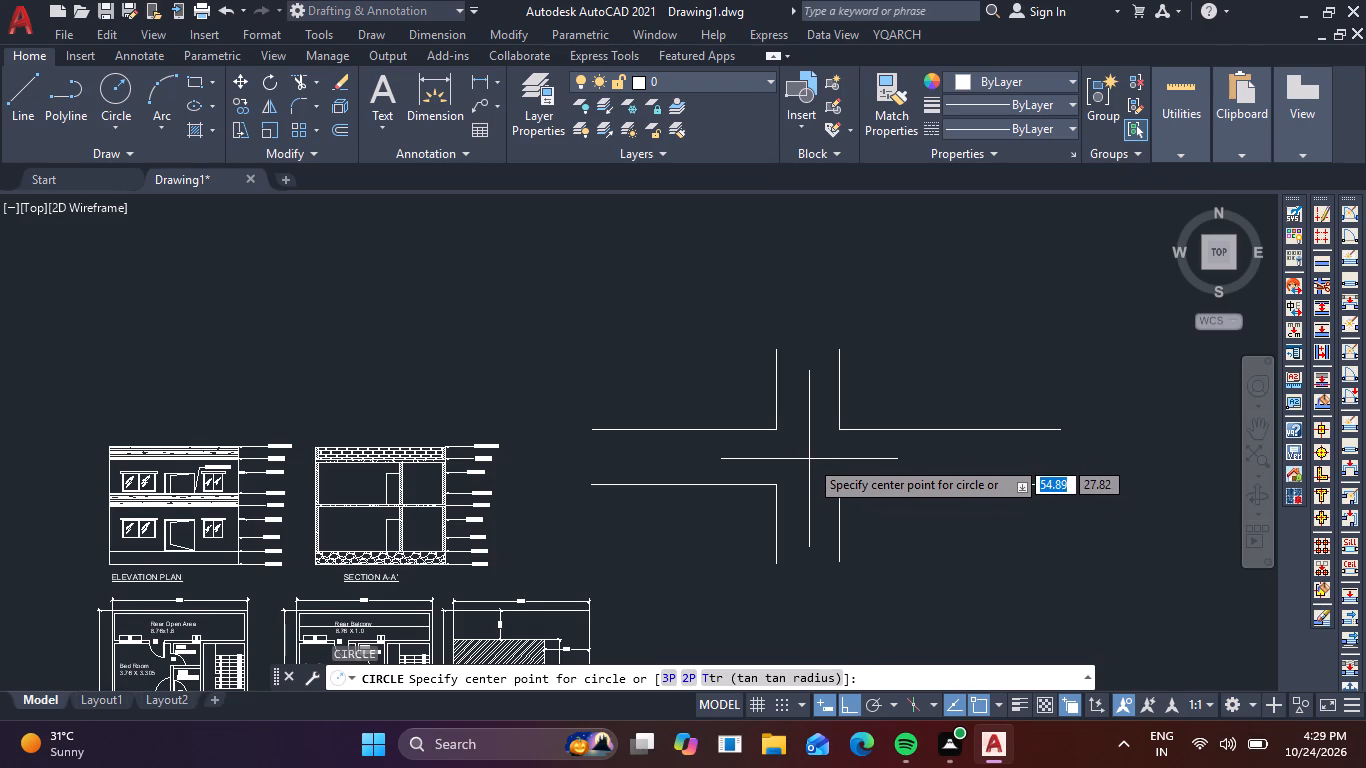
click(809, 459)
click(817, 459)
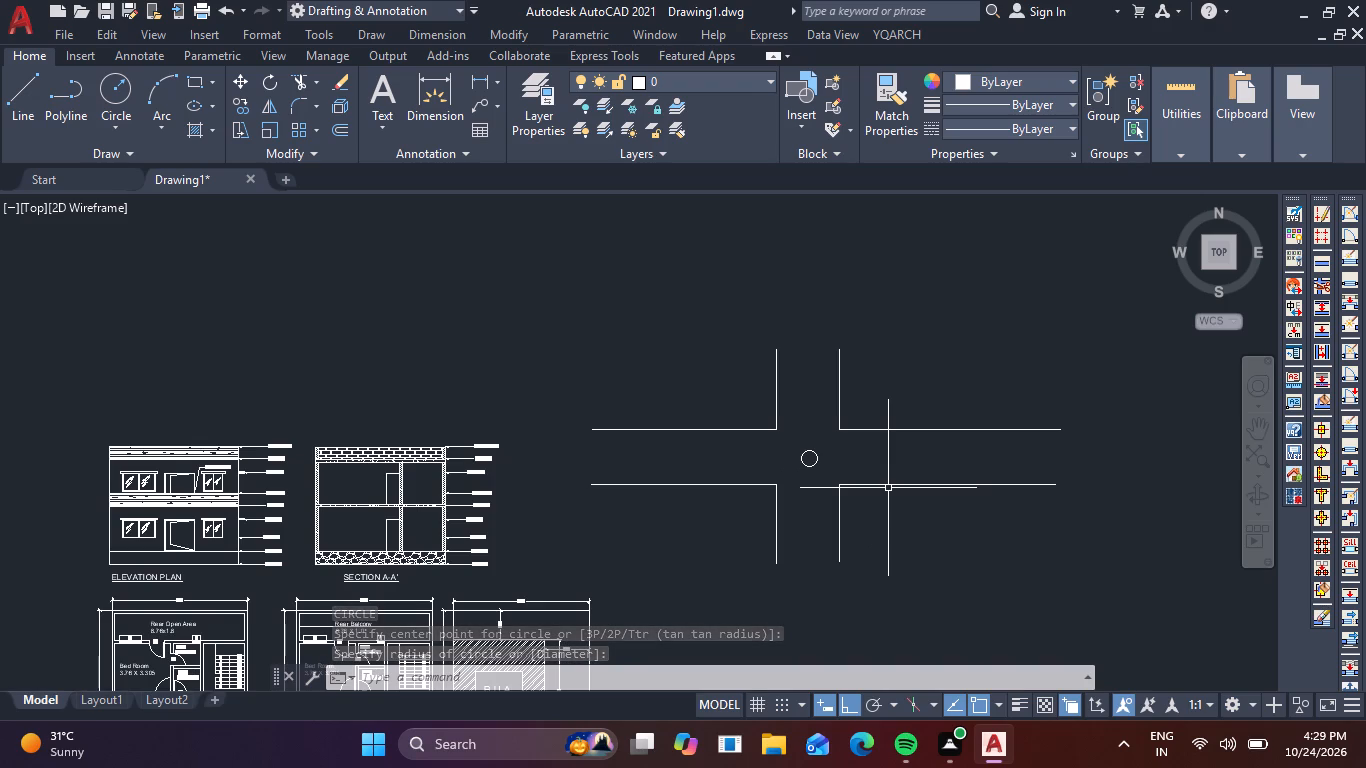
Draw vertical and horizontal centre lines through the circle, running the full extent of the four junction arms.
key(l)
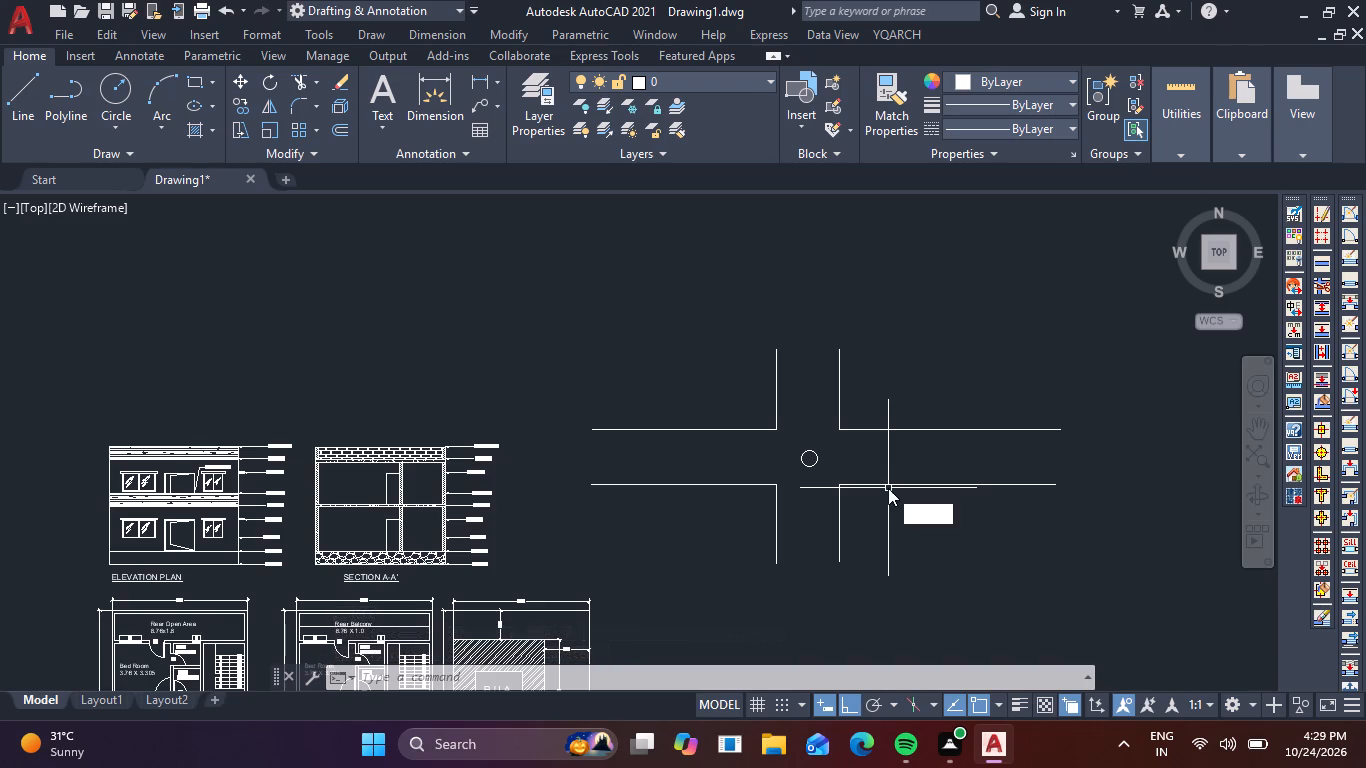
key(space)
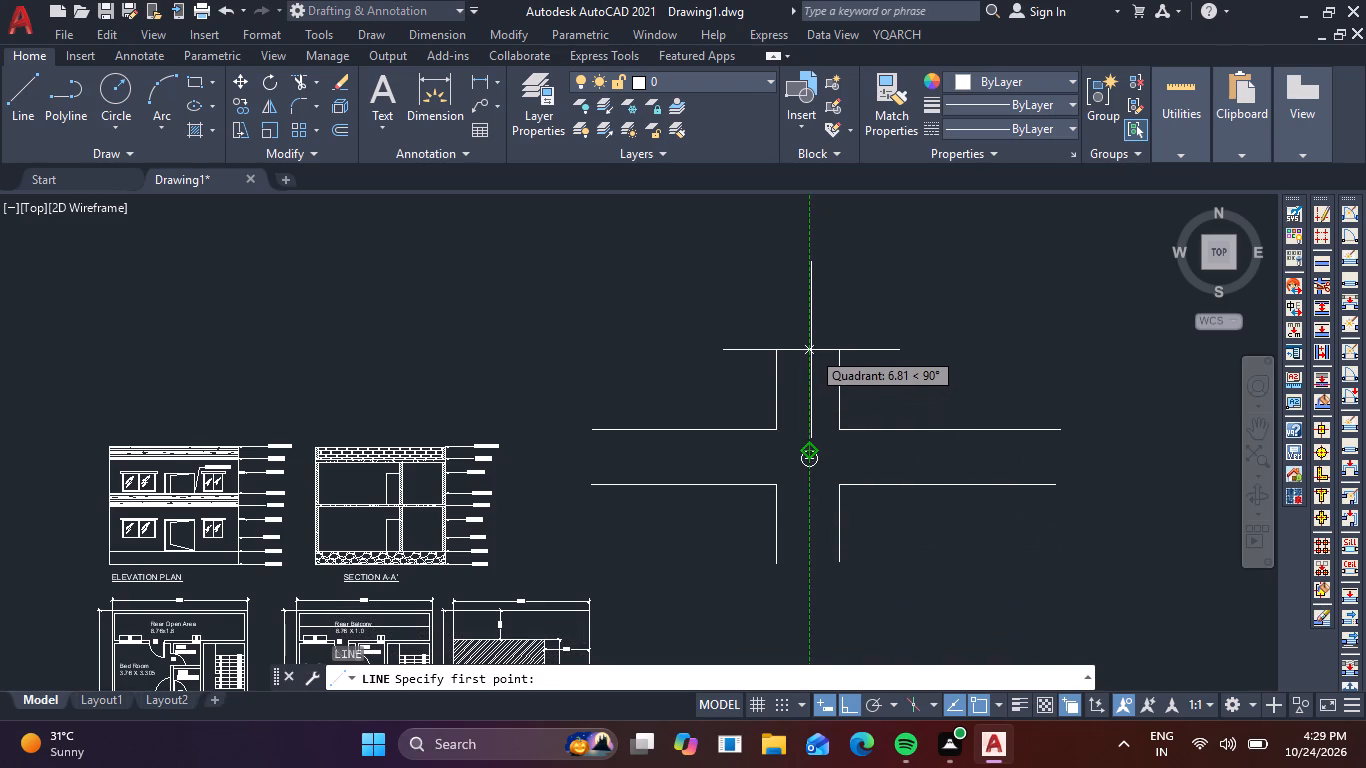
click(811, 350)
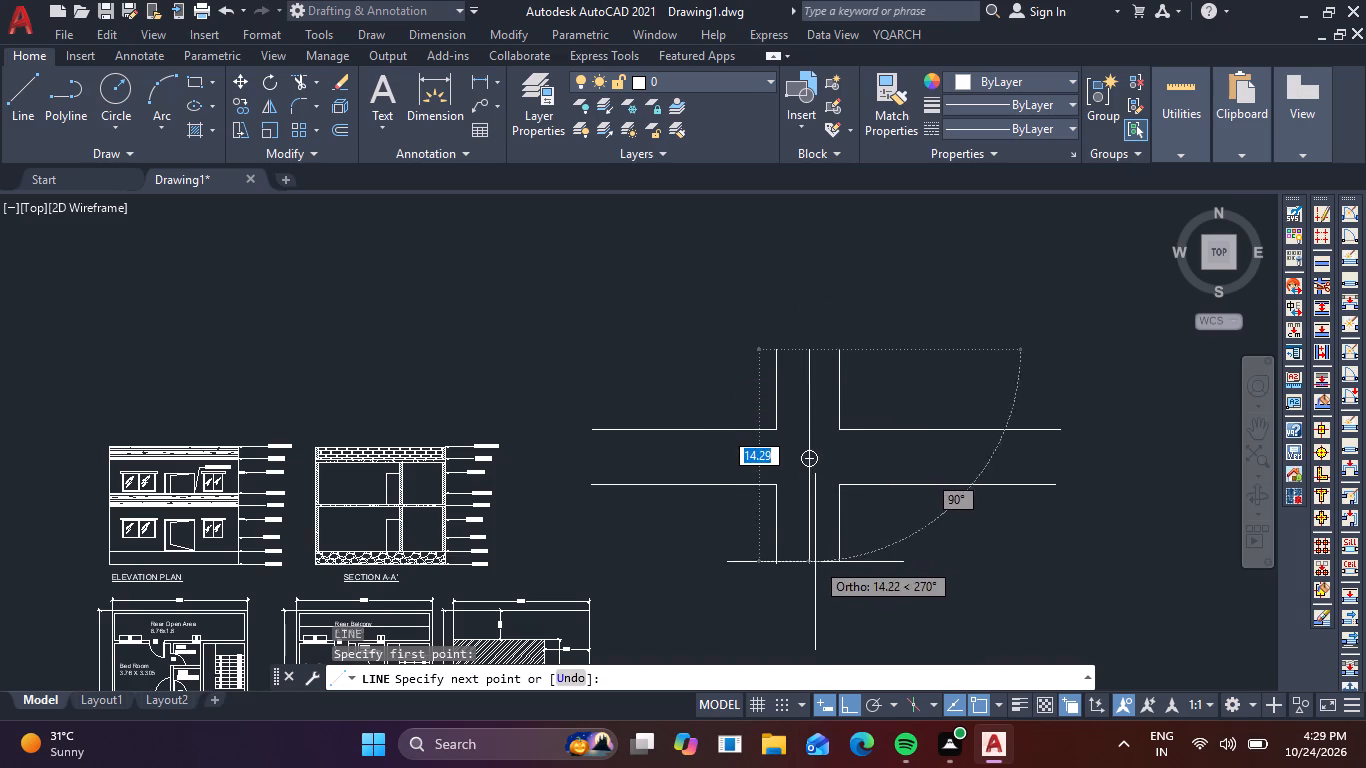
click(814, 568)
key(space)
key(space)
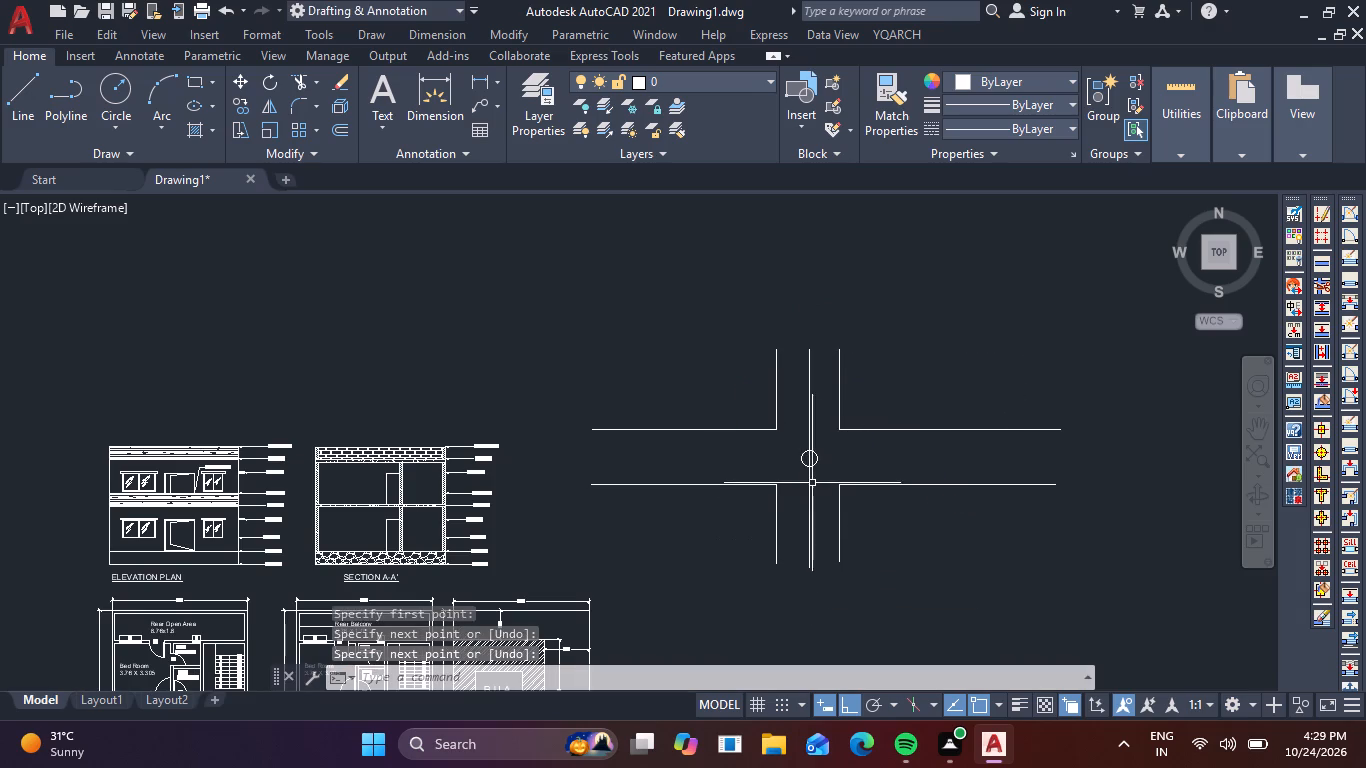
scroll(797, 452, up, 1)
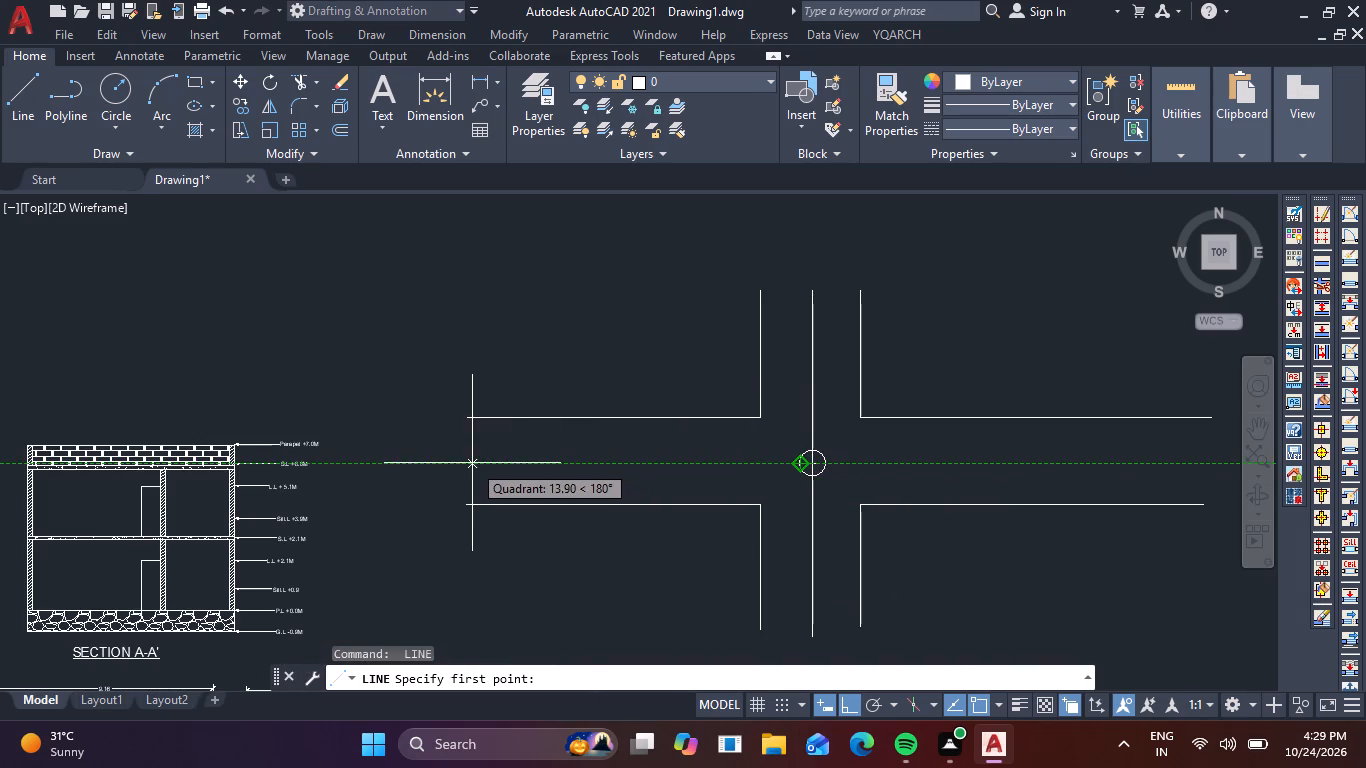
click(472, 463)
middle_drag(1129, 472, 887, 459)
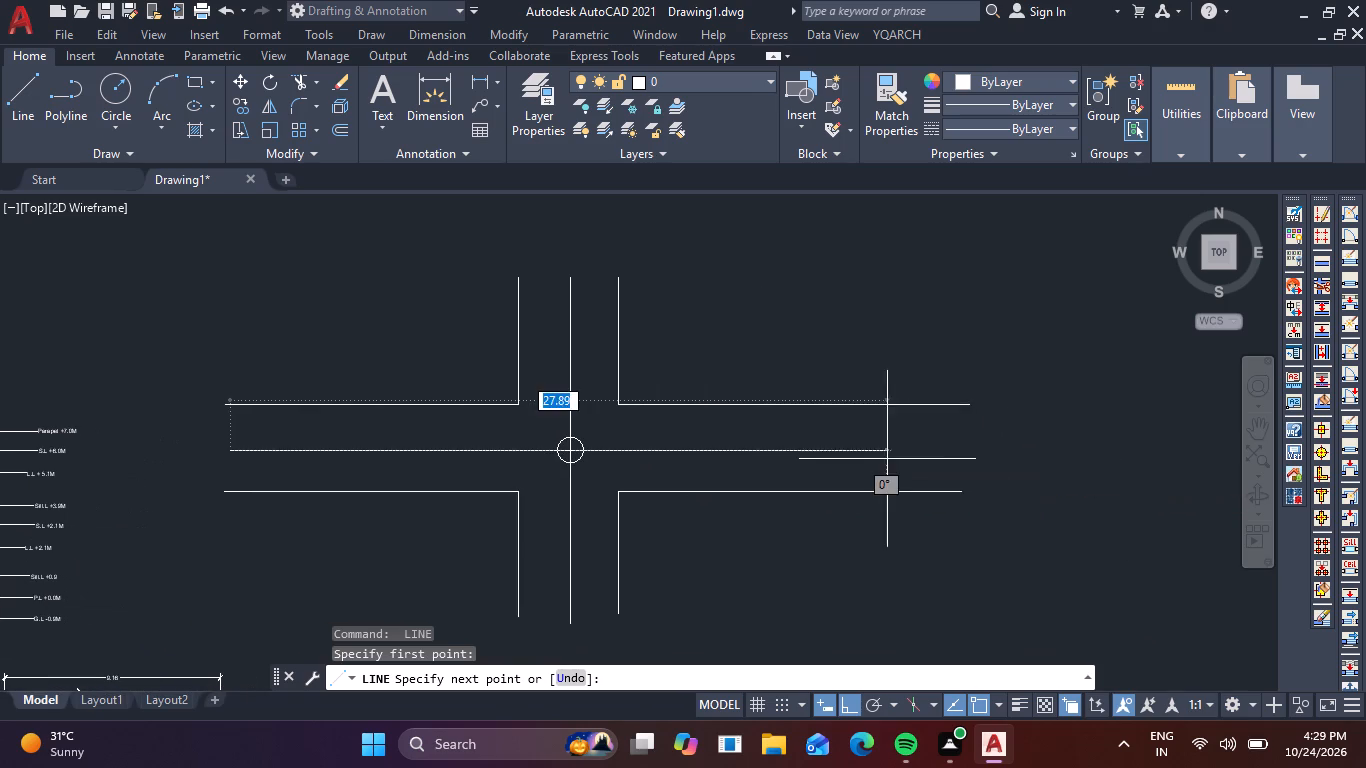
click(979, 453)
key(space)
Load the ACAD_ISO02W100 ISO dash linetype into the drawing for the junction's centre lines.
drag(779, 471, 758, 457)
drag(724, 435, 706, 434)
click(587, 405)
click(563, 384)
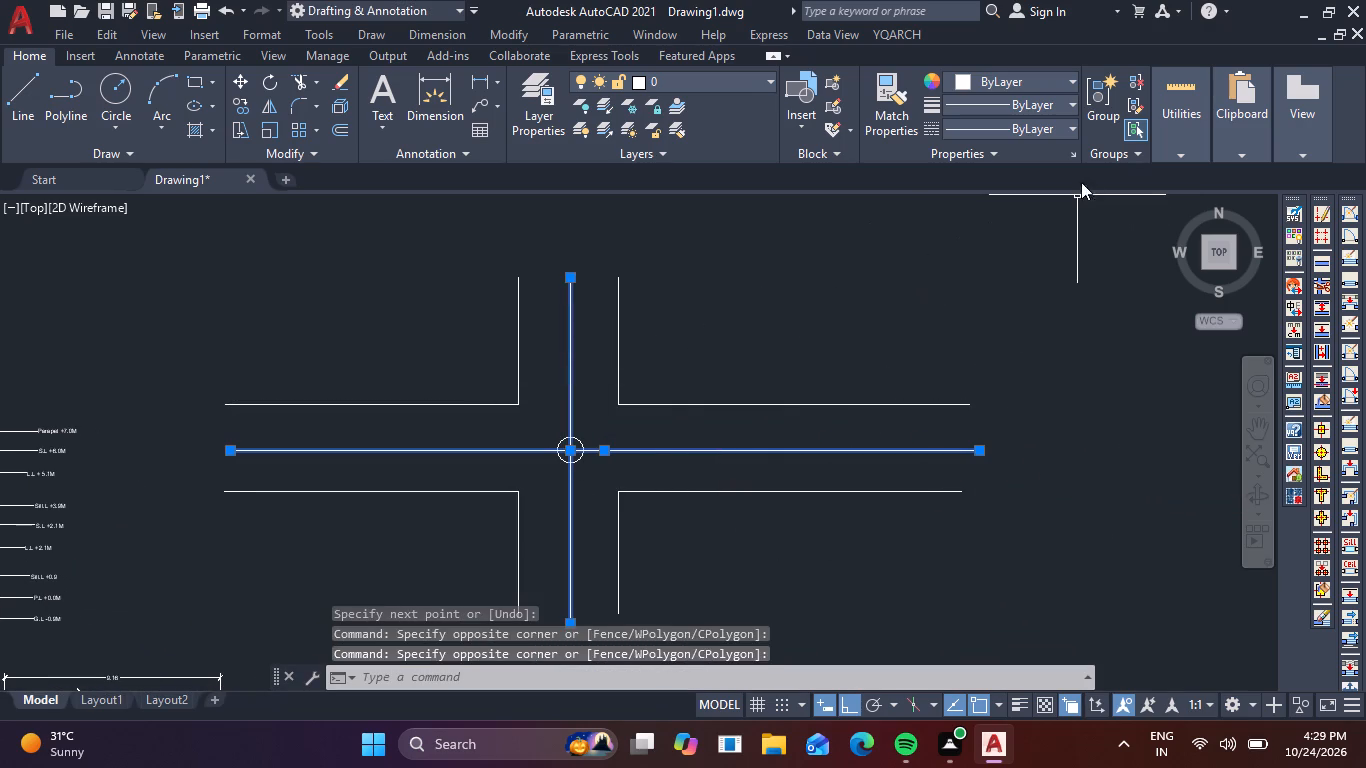
click(1072, 129)
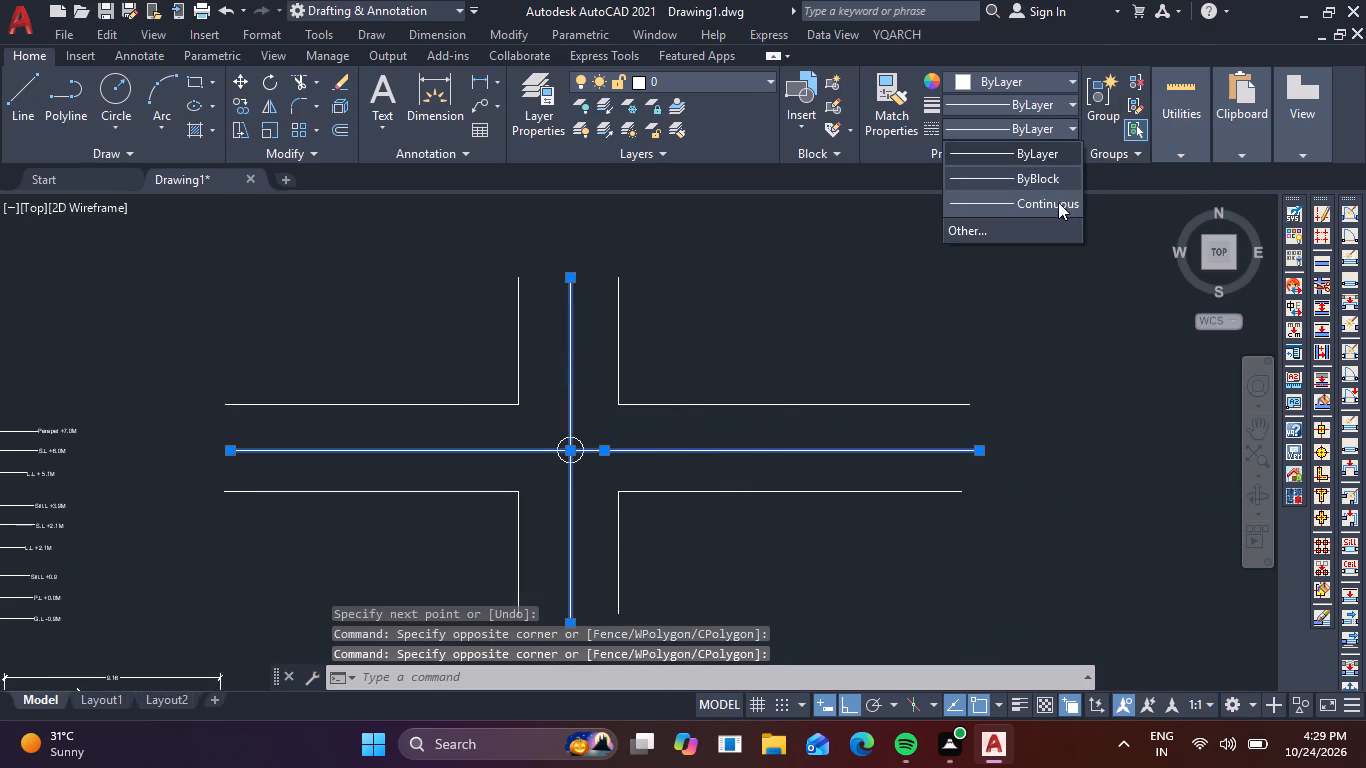
click(1041, 232)
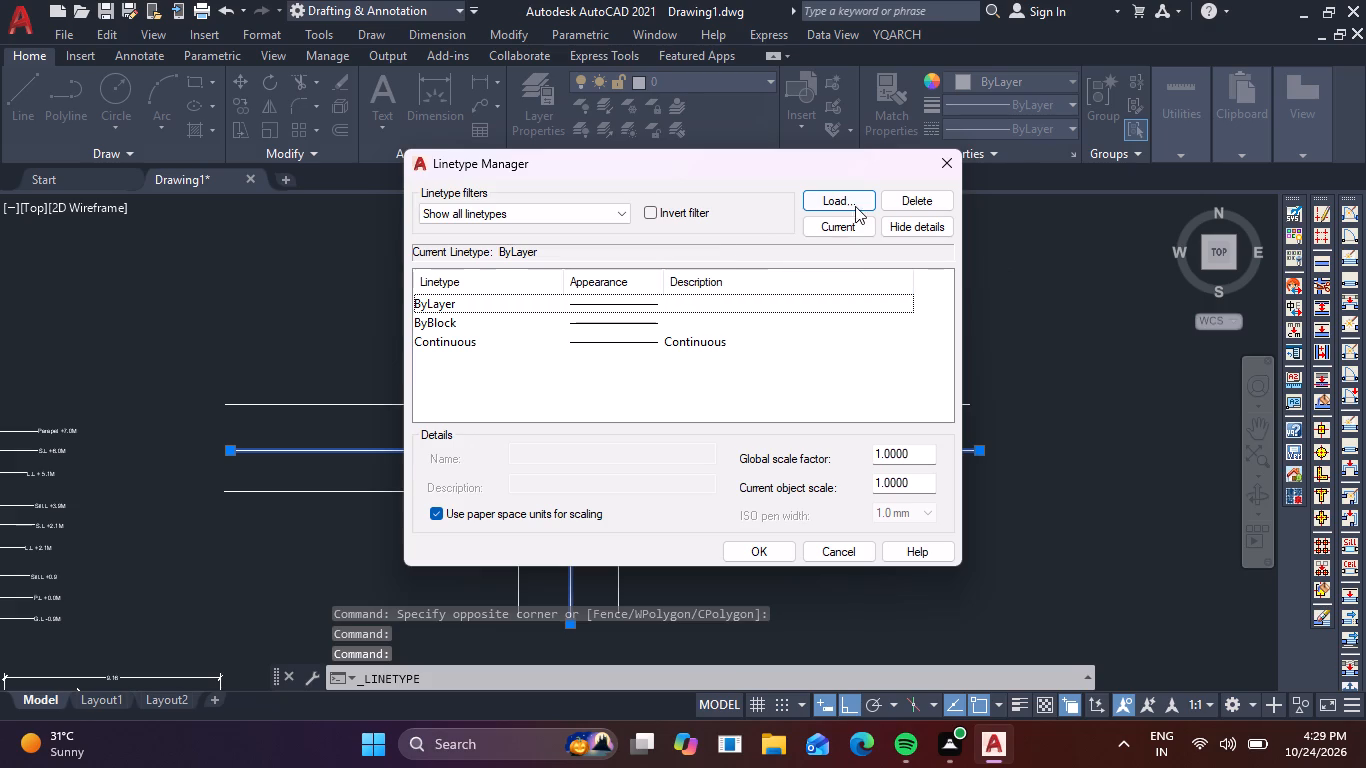
click(854, 201)
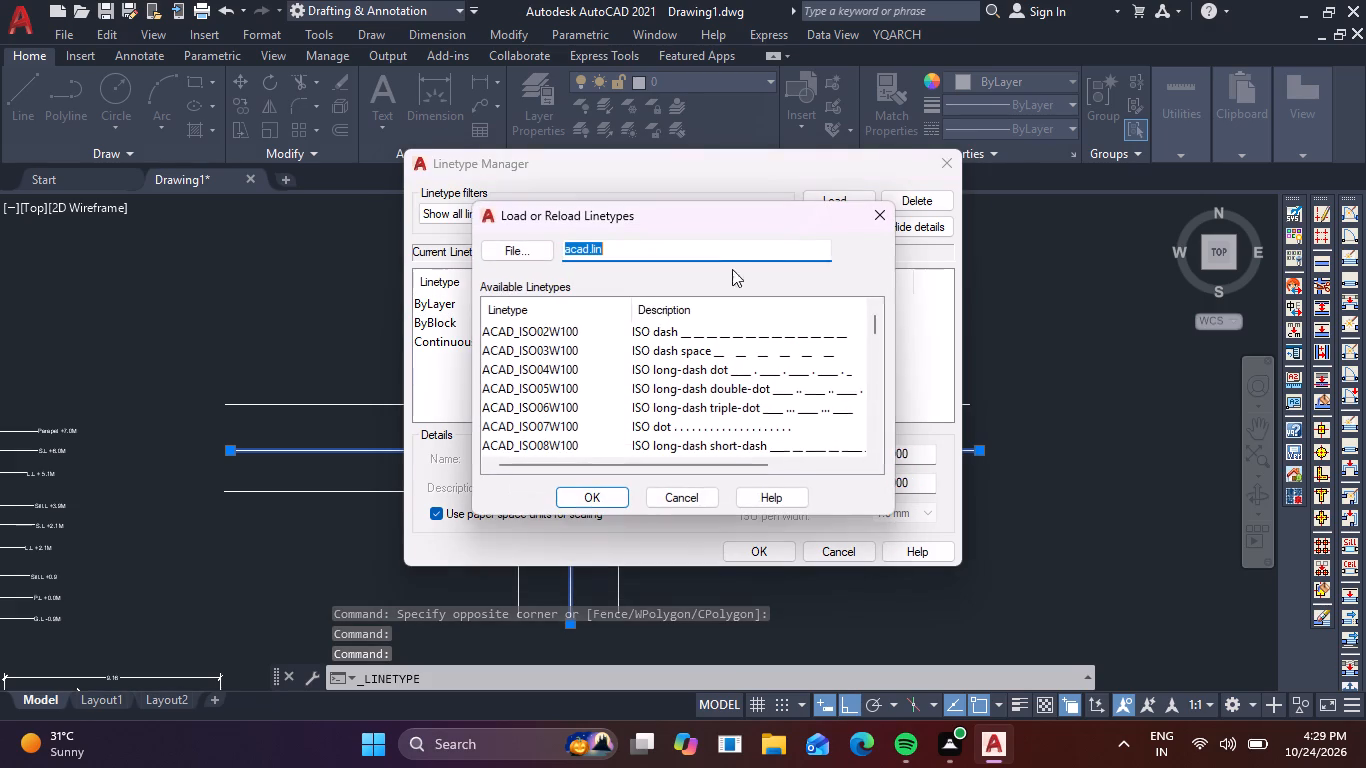
click(543, 332)
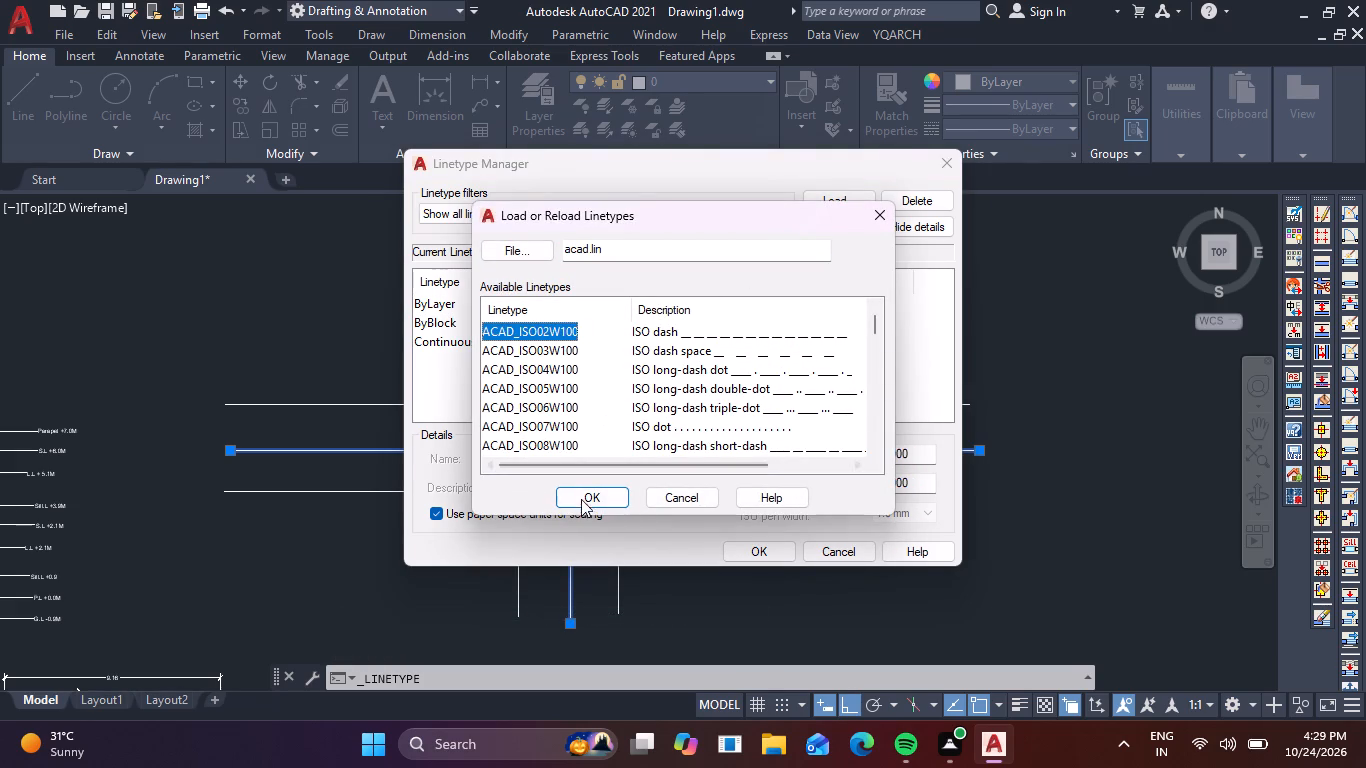
click(587, 506)
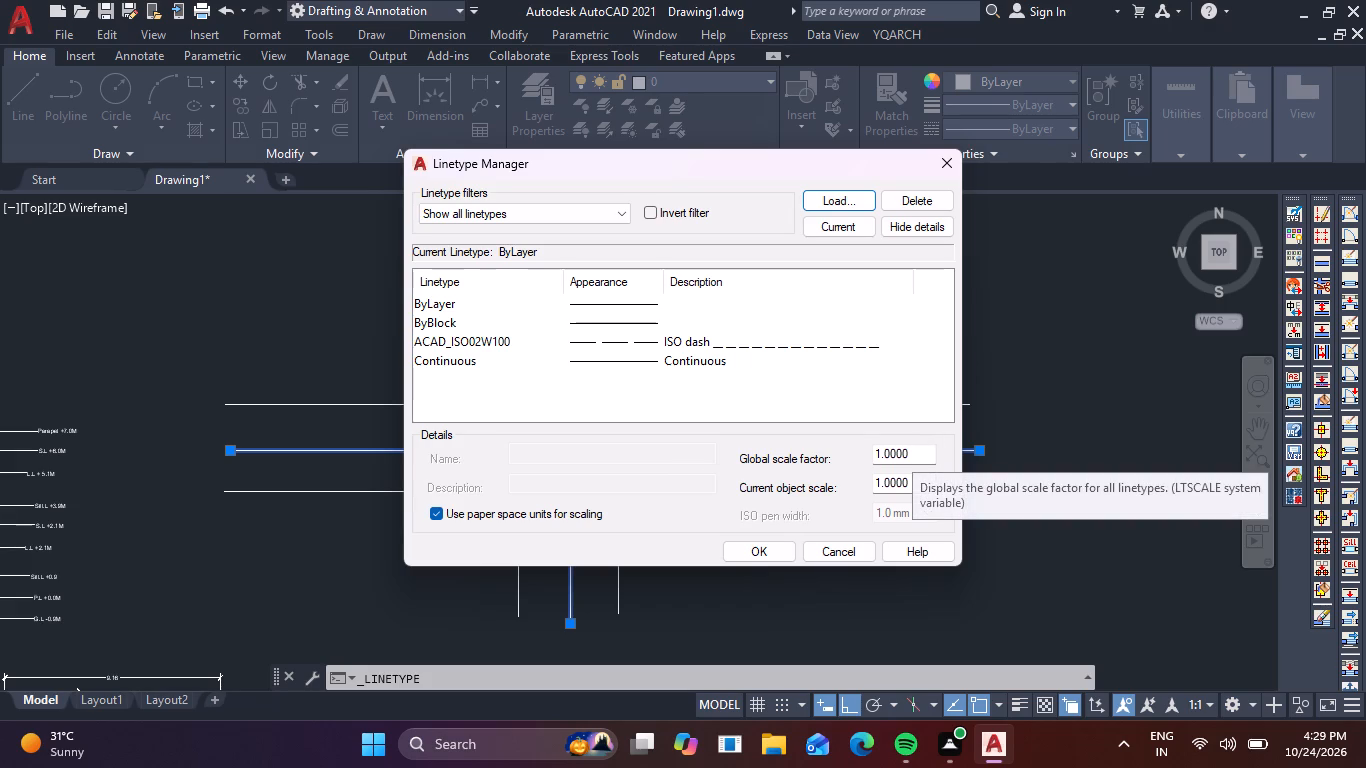
click(770, 549)
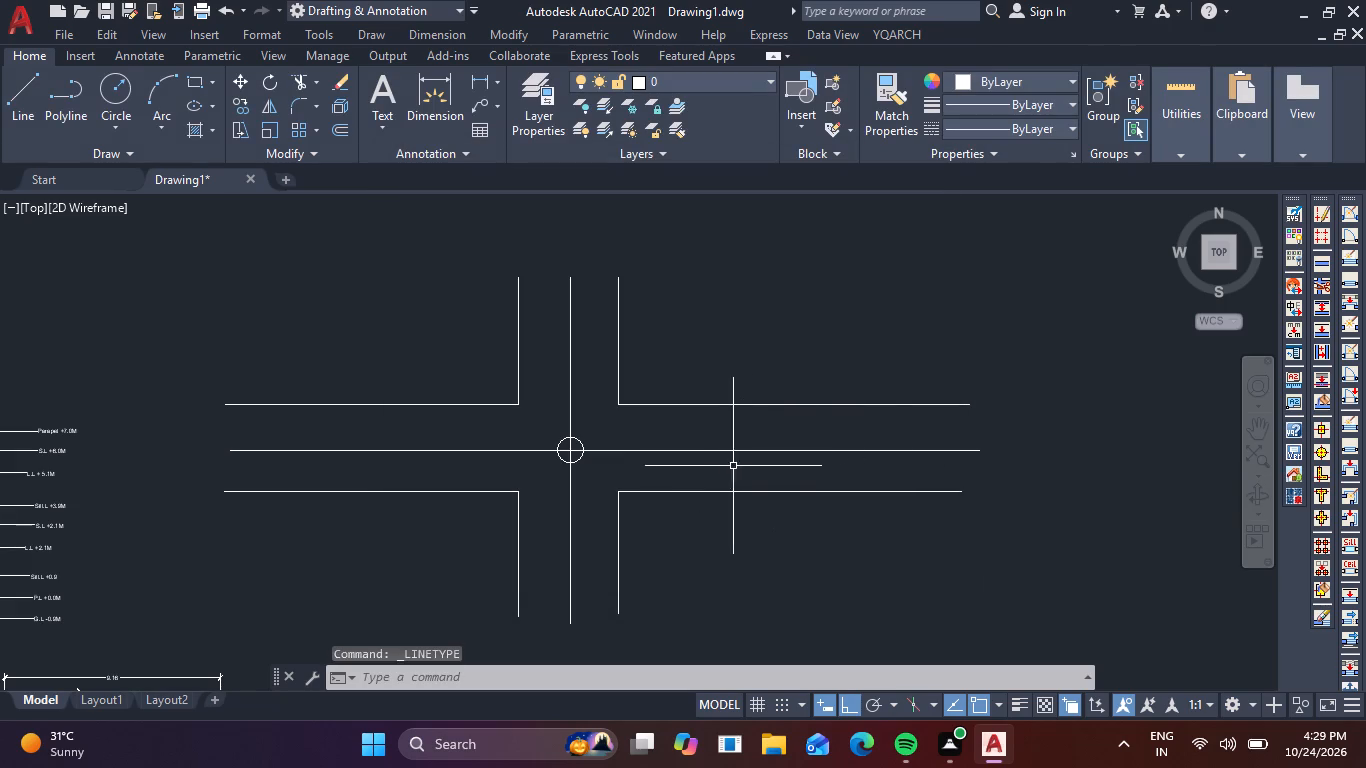
Assign the ACAD_ISO02W100 linetype to the horizontal and vertical centre lines of the junction.
click(689, 466)
click(672, 435)
click(586, 402)
click(559, 383)
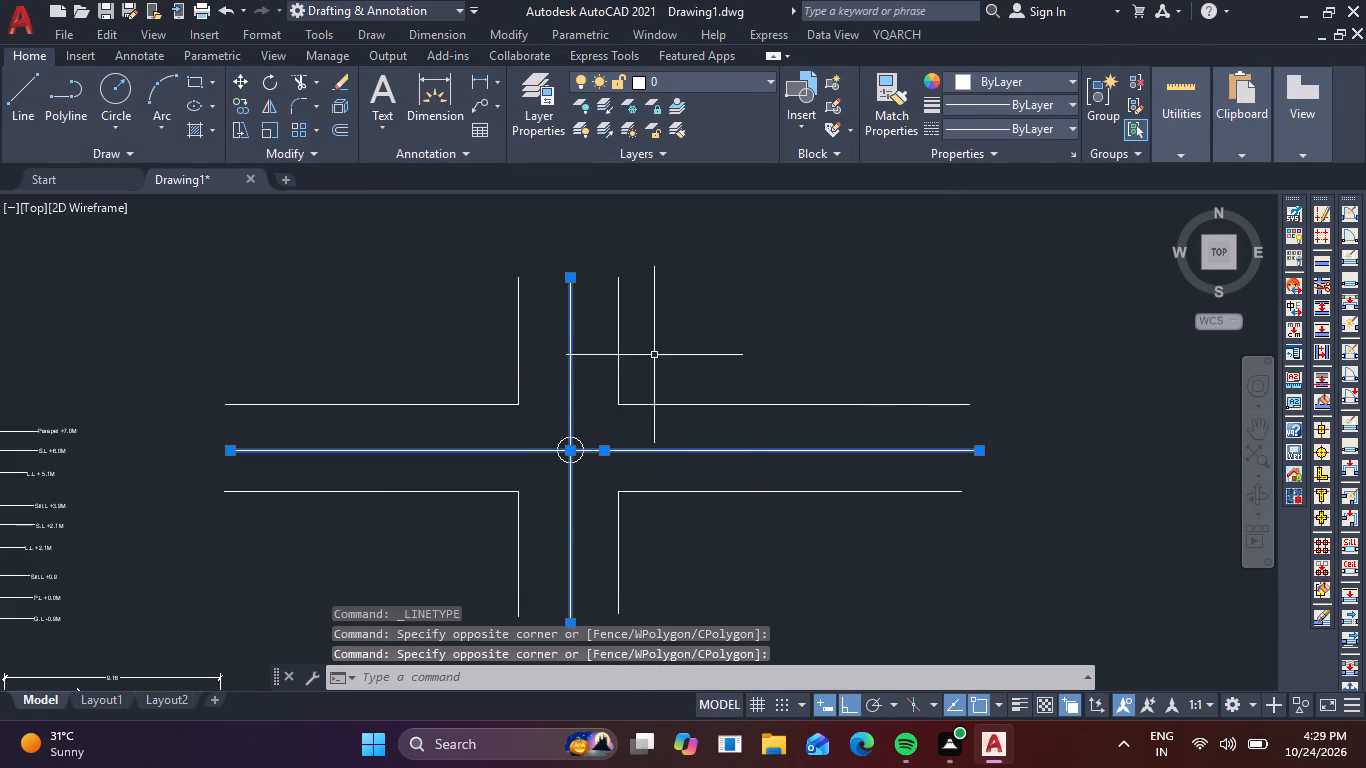
click(1187, 151)
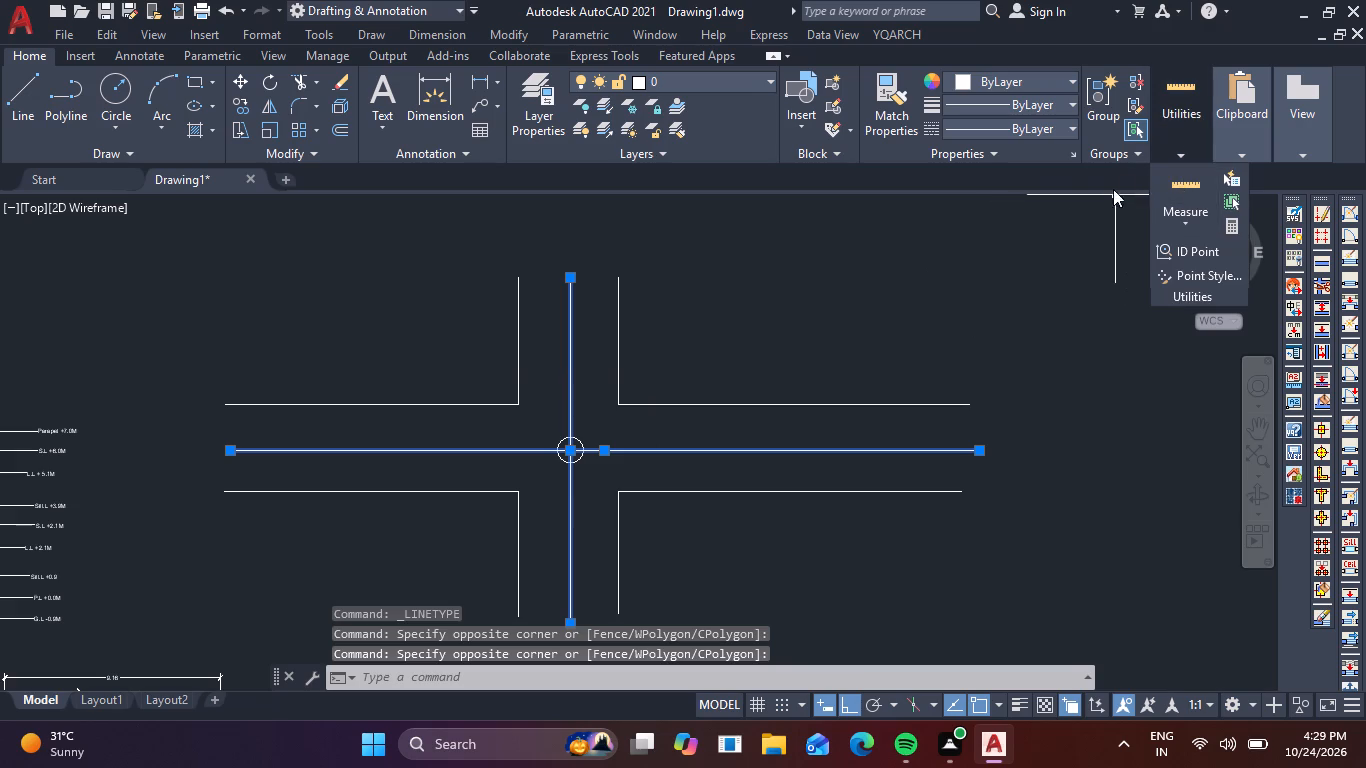
click(1063, 130)
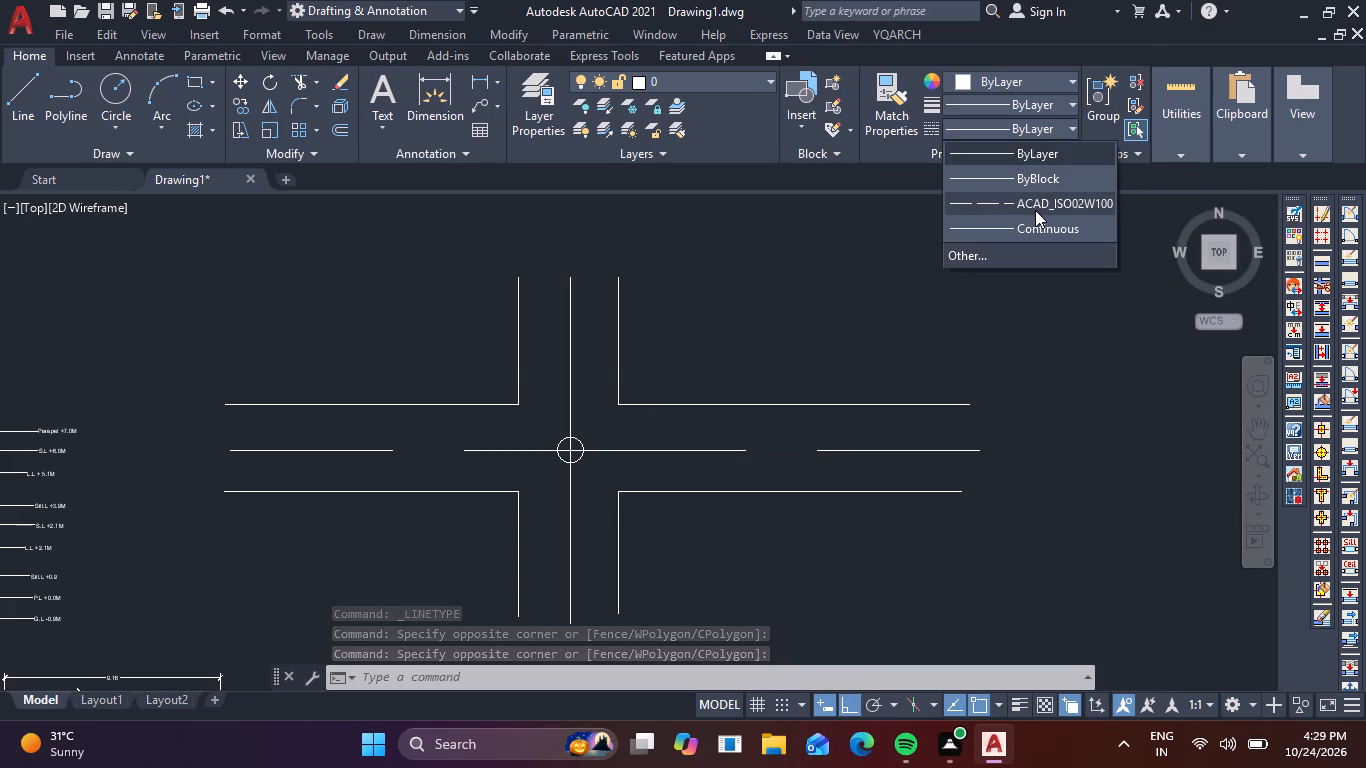
click(1035, 210)
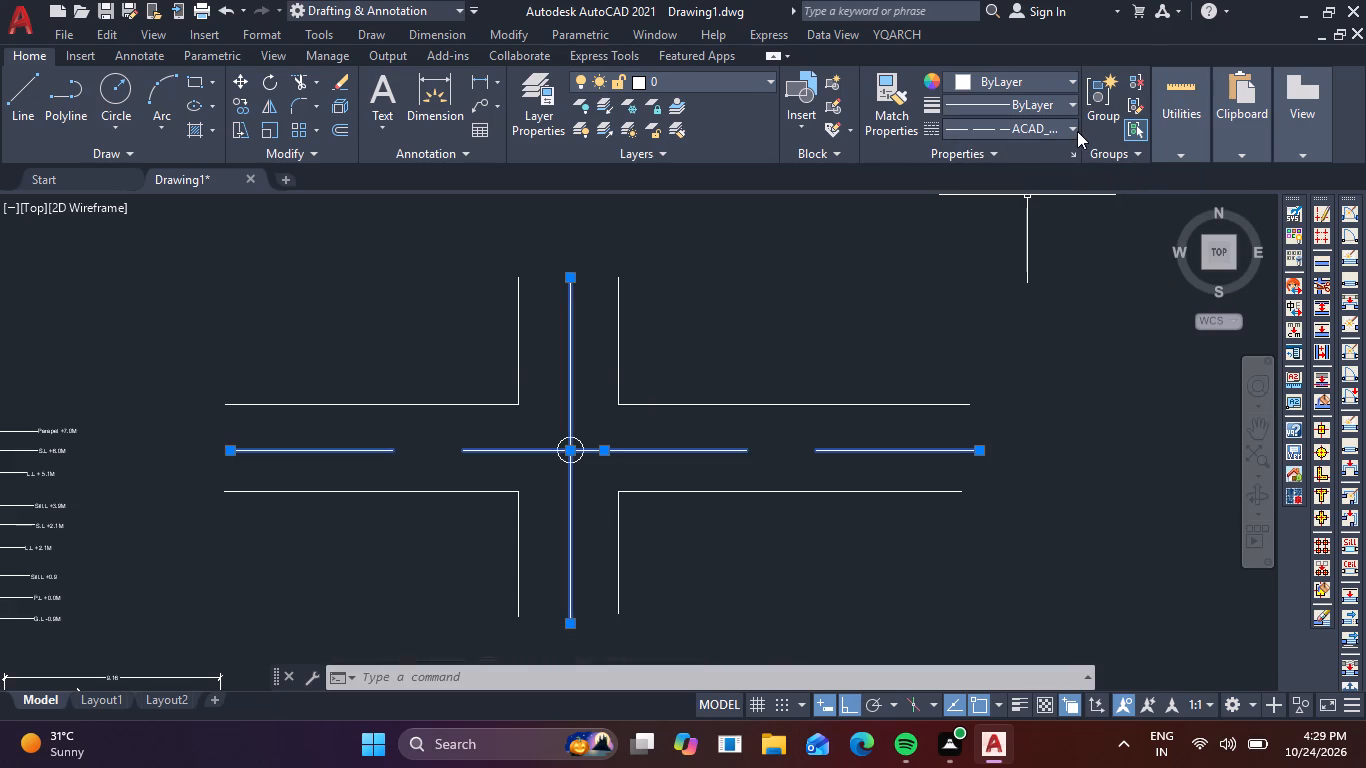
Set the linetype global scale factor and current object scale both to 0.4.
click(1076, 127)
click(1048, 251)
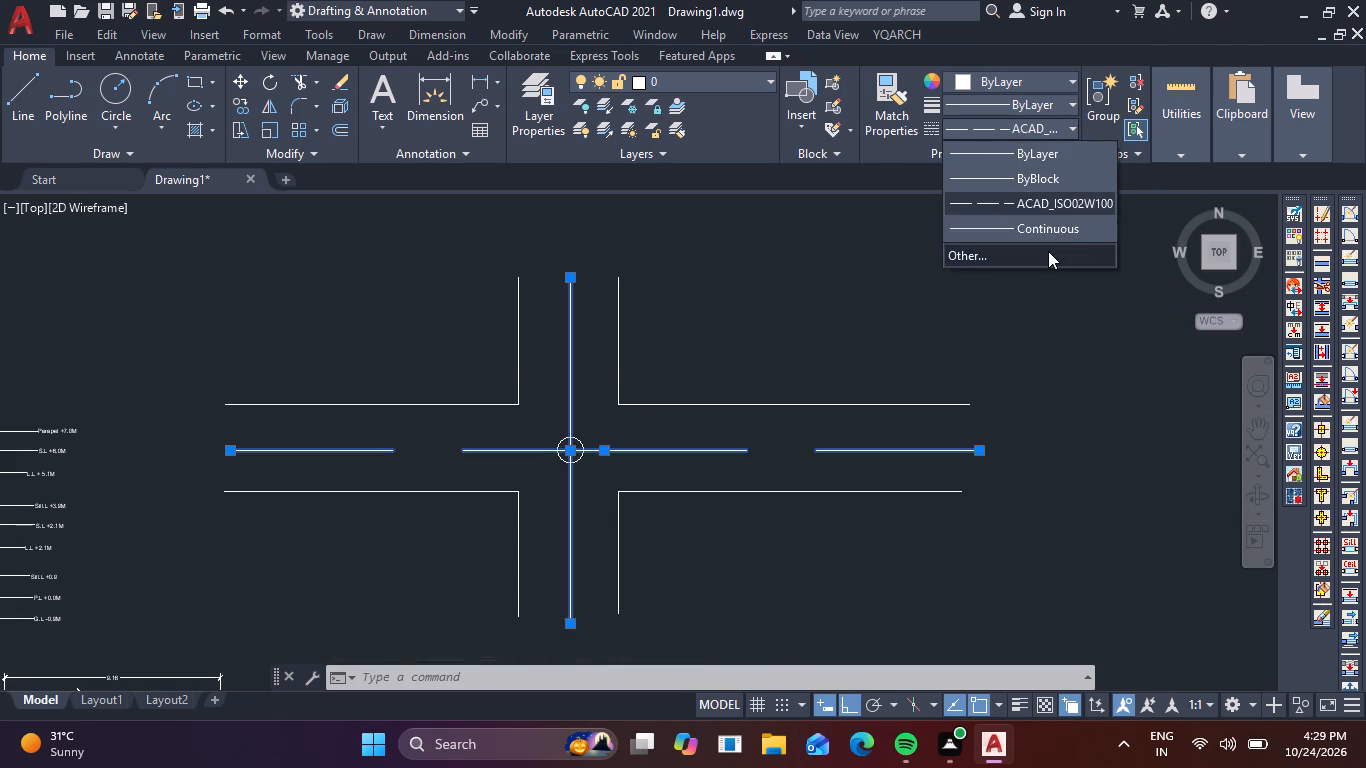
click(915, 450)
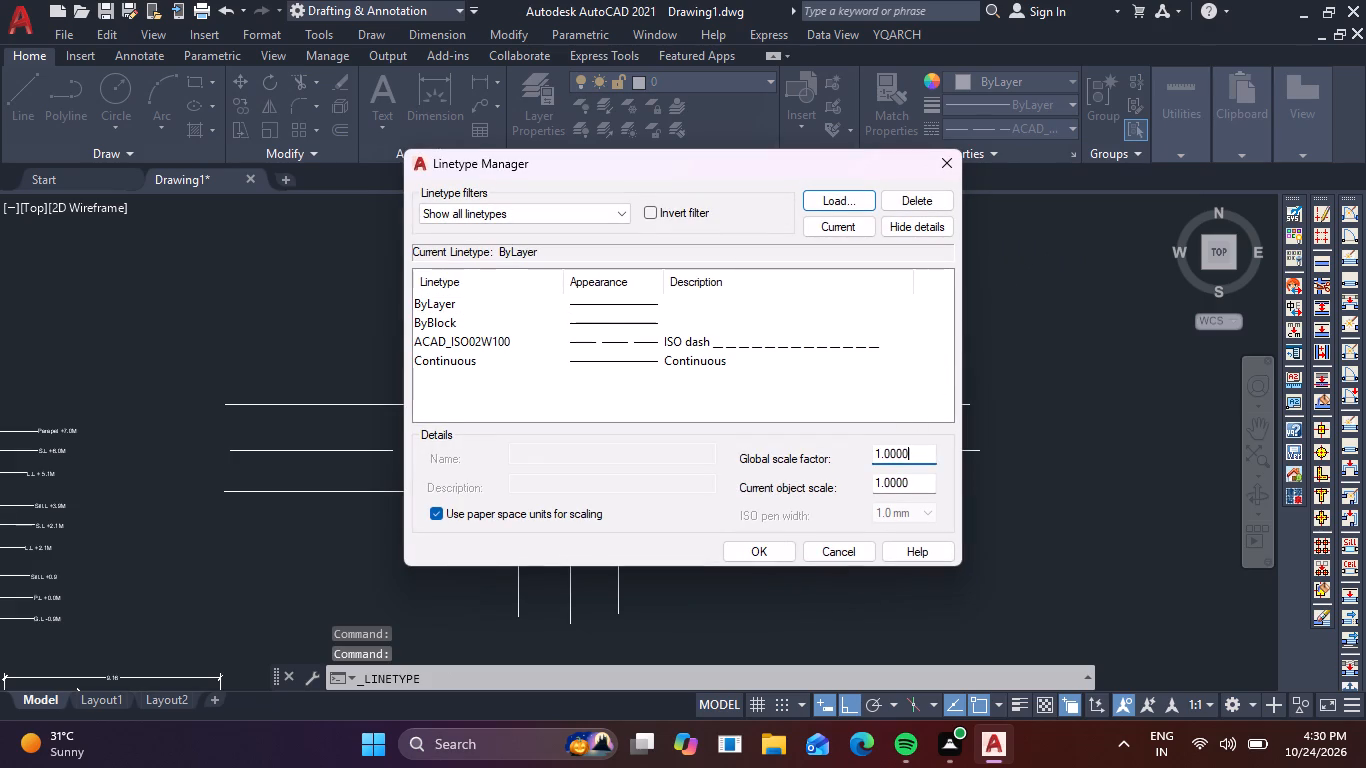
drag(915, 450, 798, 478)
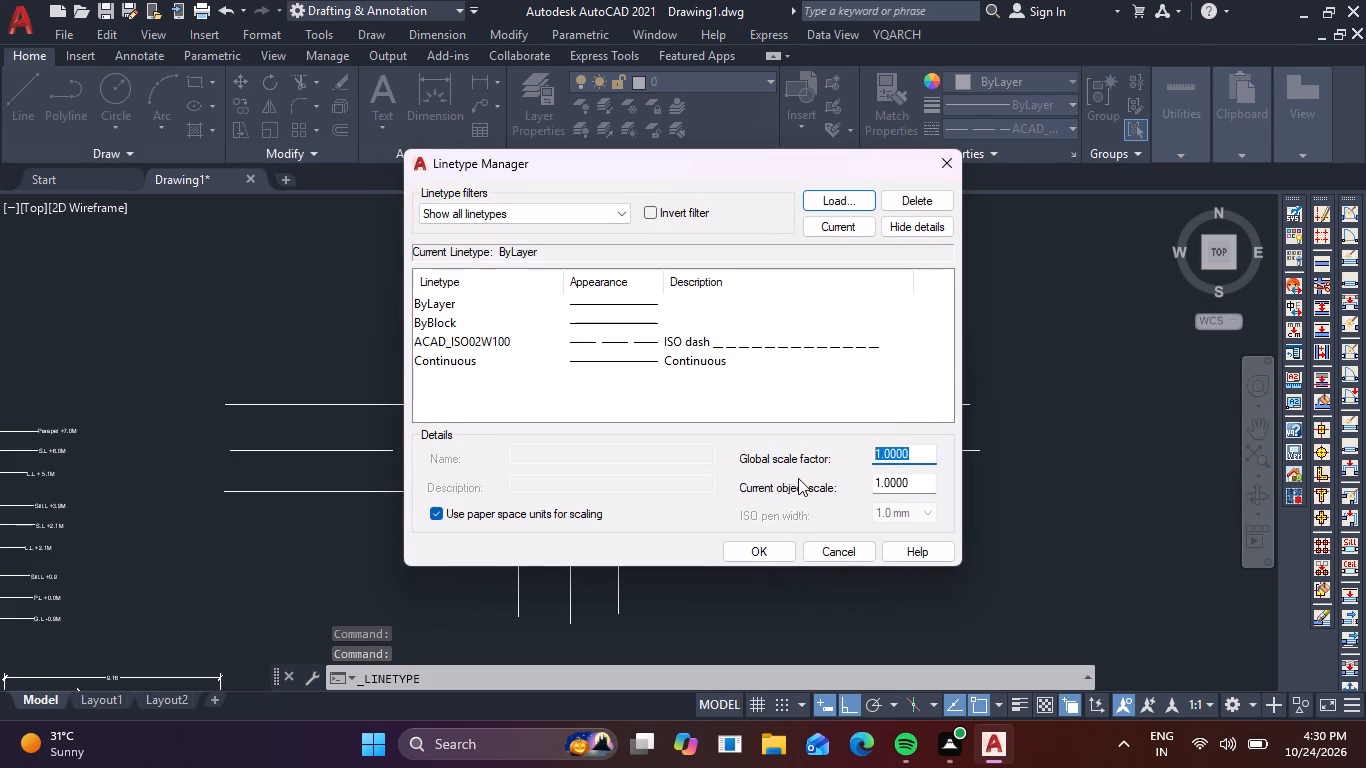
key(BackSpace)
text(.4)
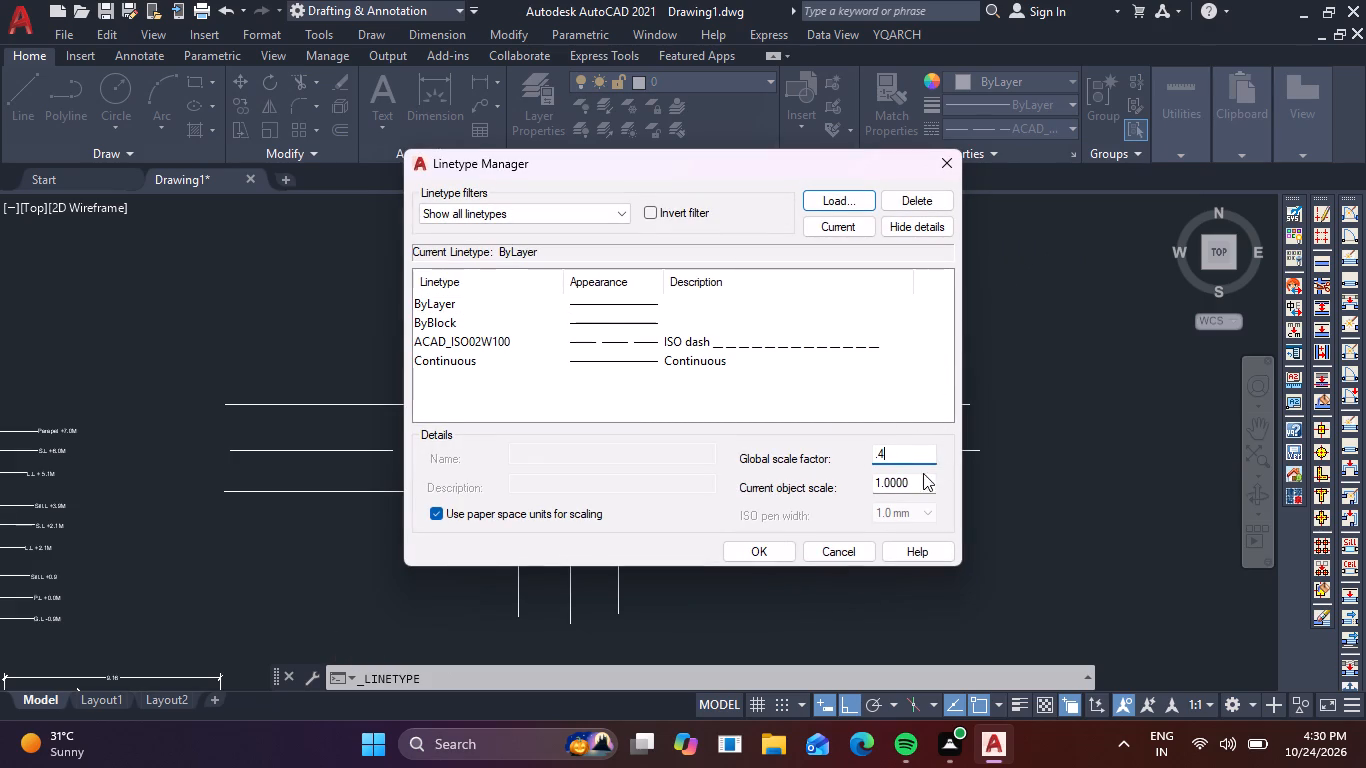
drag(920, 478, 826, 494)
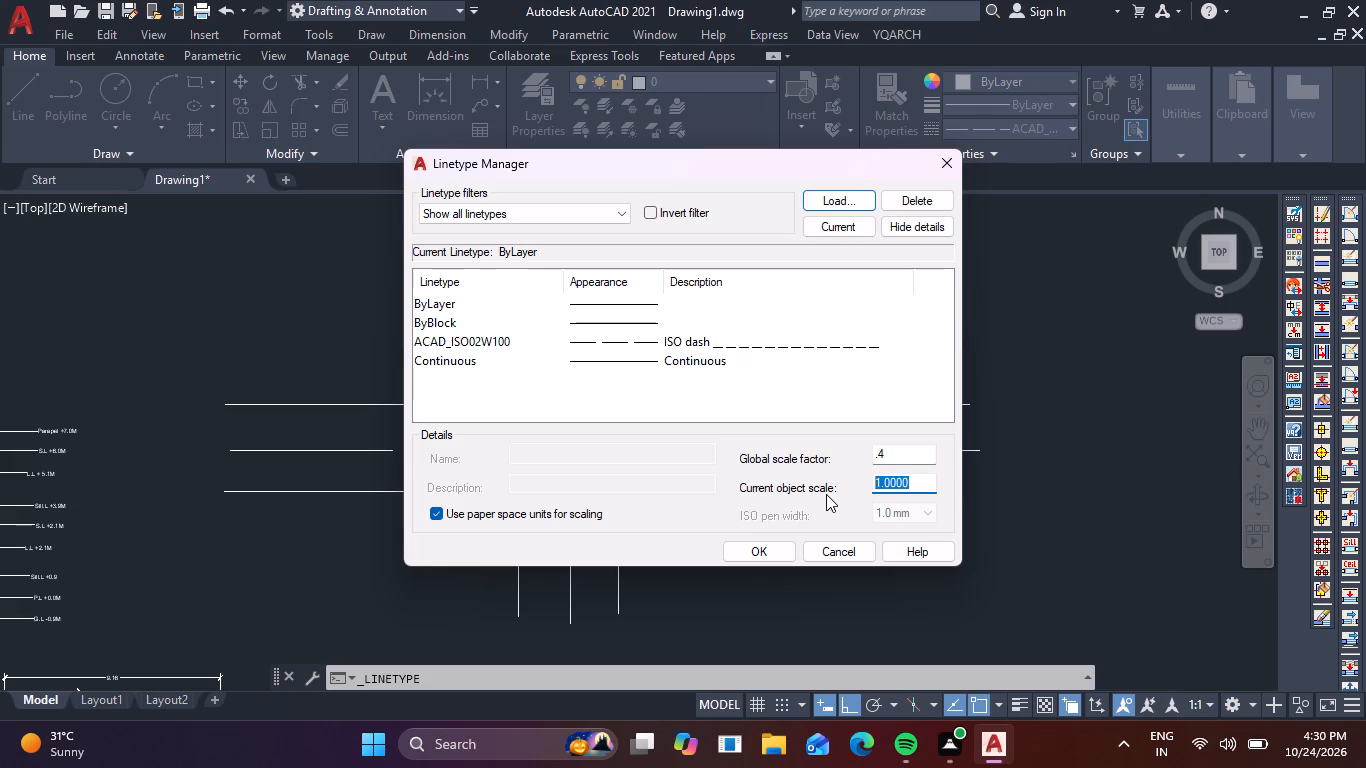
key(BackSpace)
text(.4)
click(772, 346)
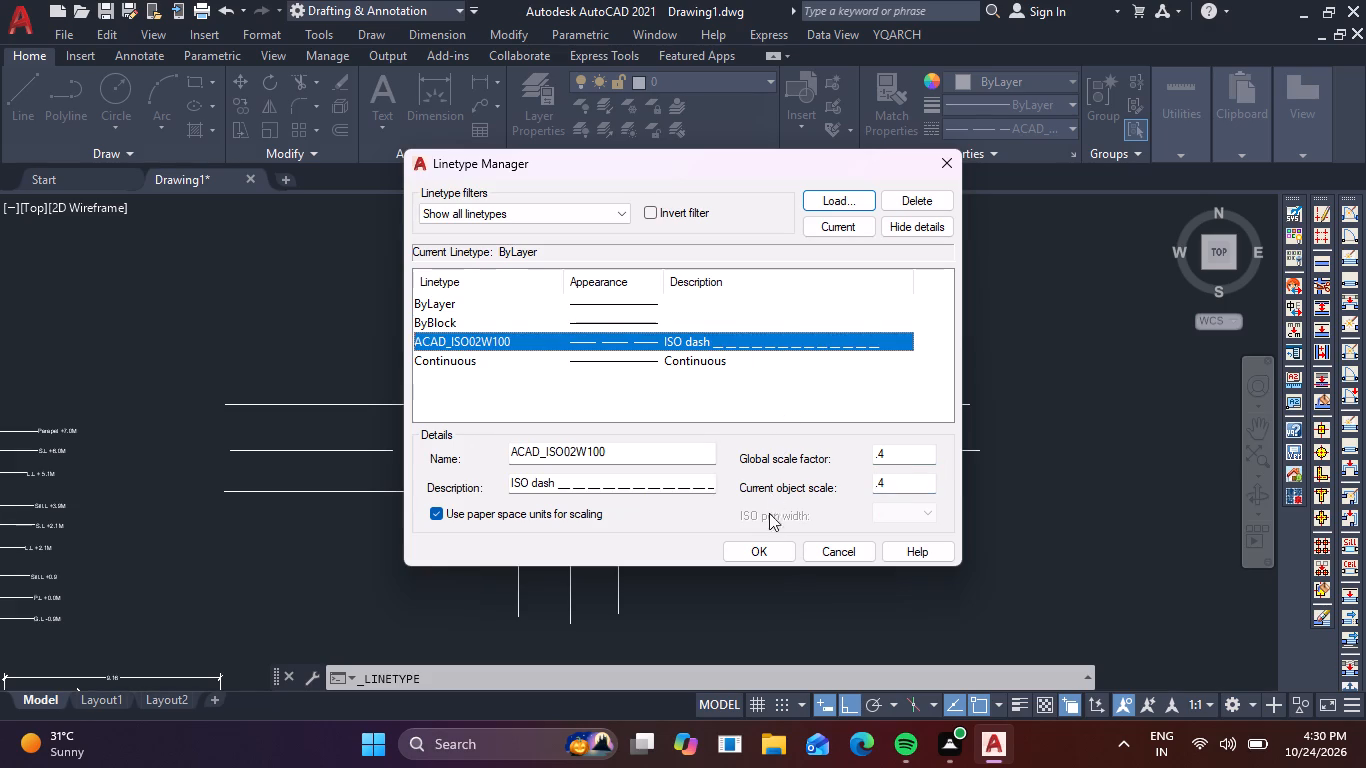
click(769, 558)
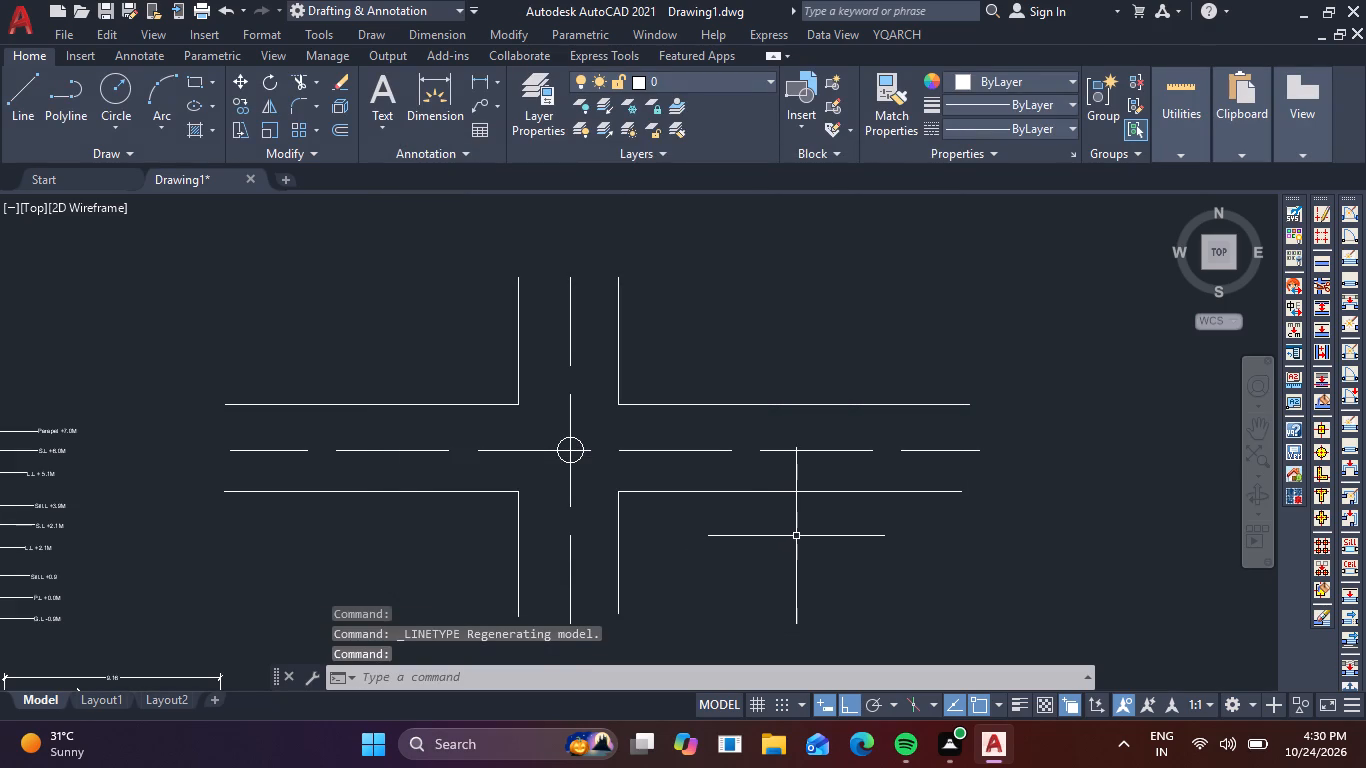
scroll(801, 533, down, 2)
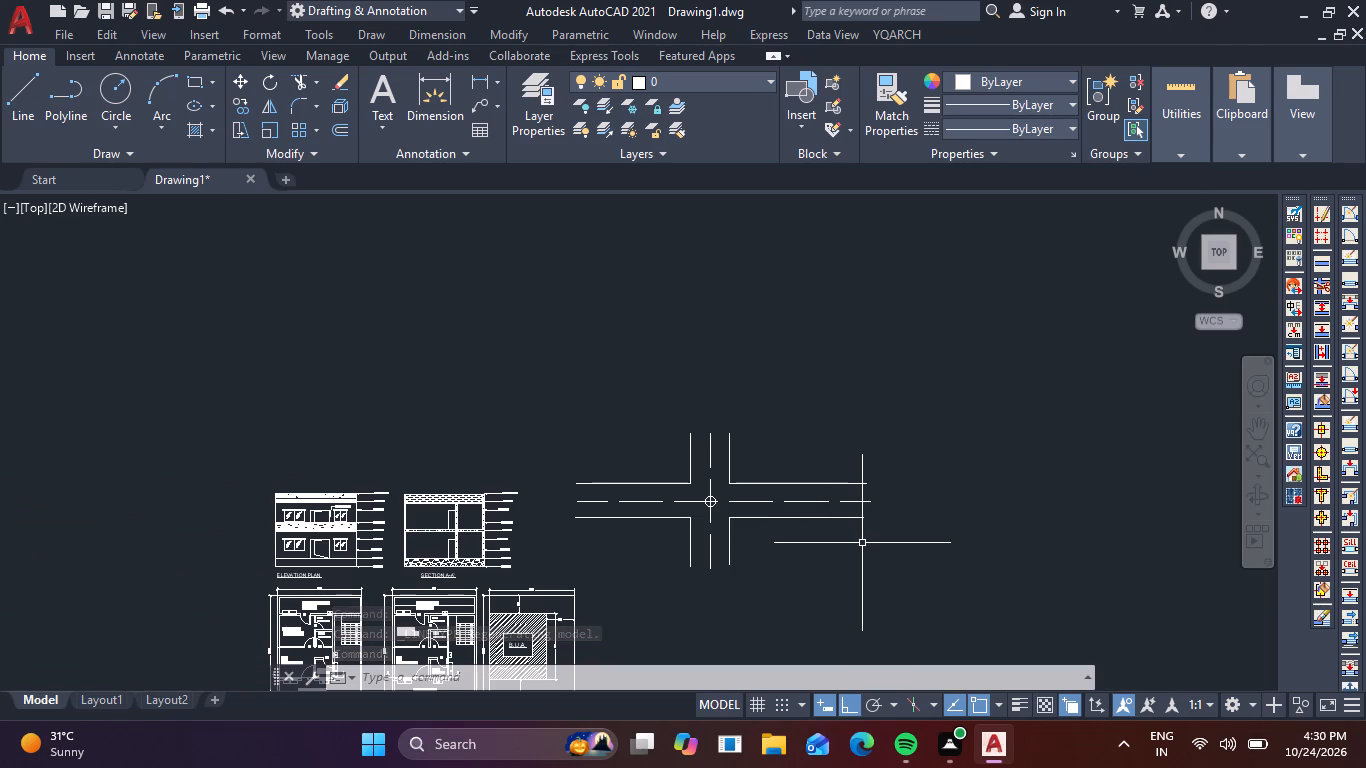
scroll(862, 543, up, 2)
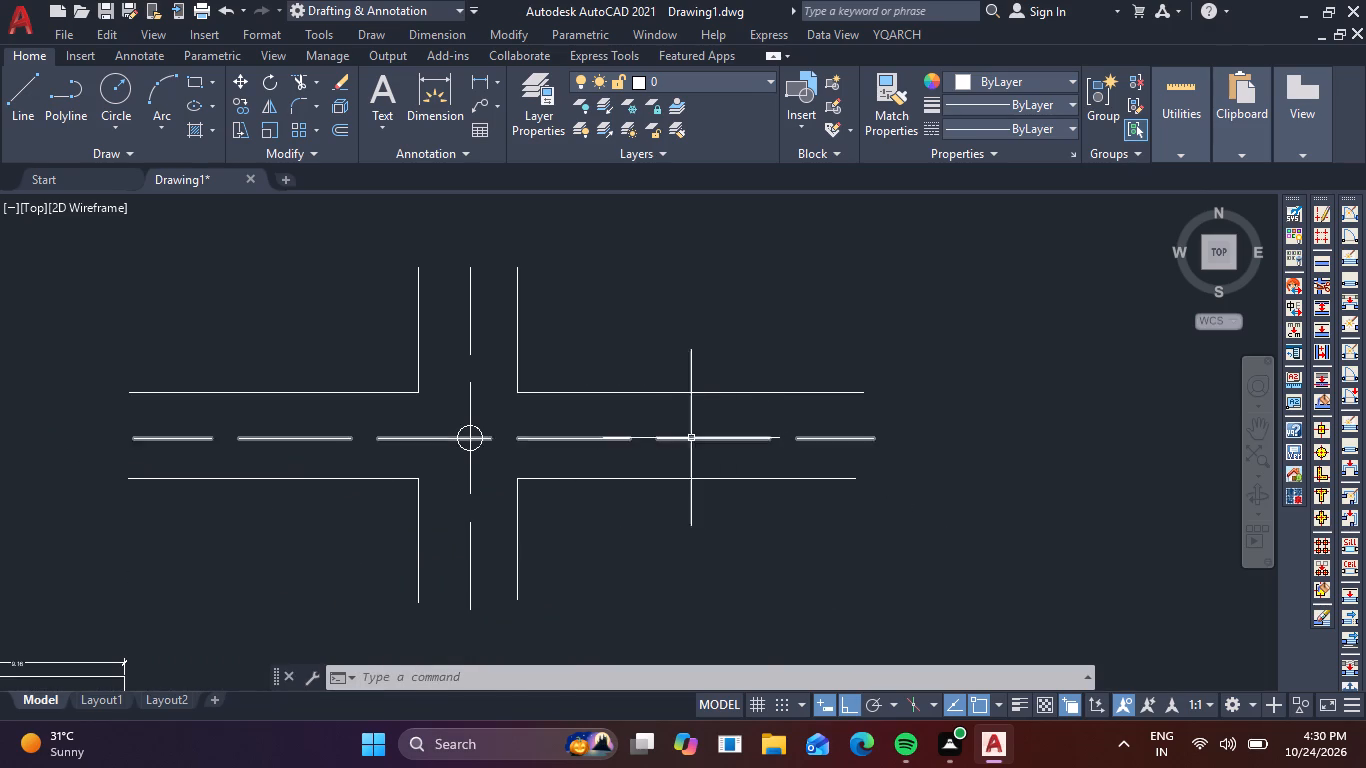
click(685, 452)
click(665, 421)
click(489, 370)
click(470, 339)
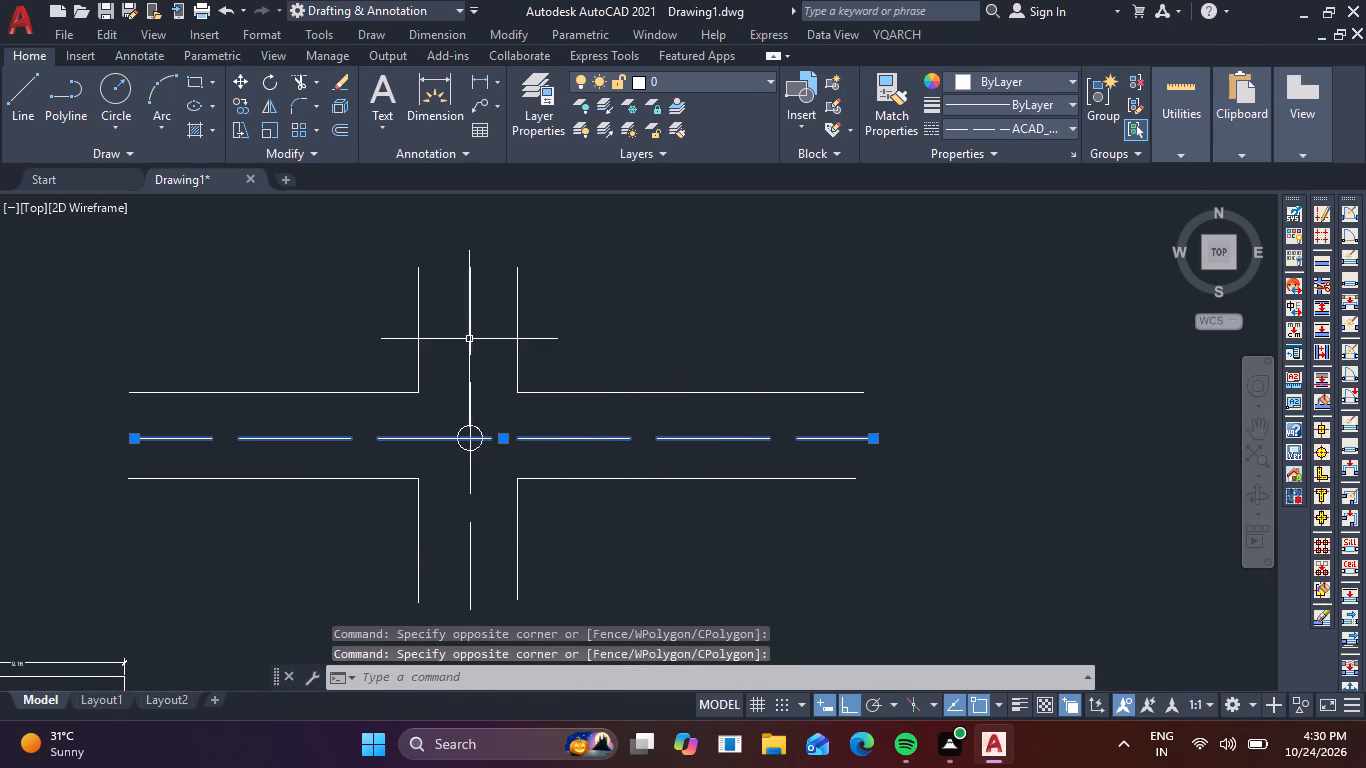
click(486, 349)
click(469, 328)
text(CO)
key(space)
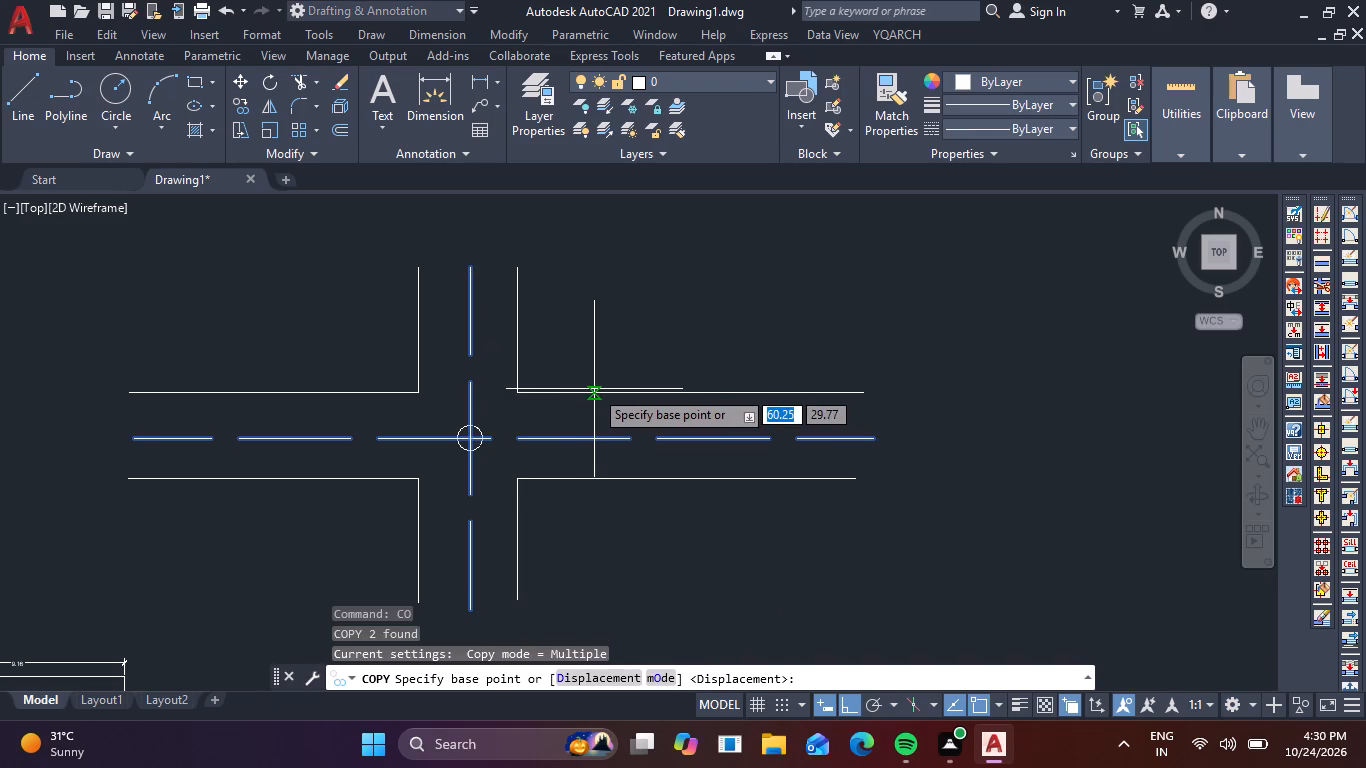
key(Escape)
Set the linetype global scale factor and current object scale both to 0.2 for shorter centre-line dashes.
click(557, 448)
click(546, 417)
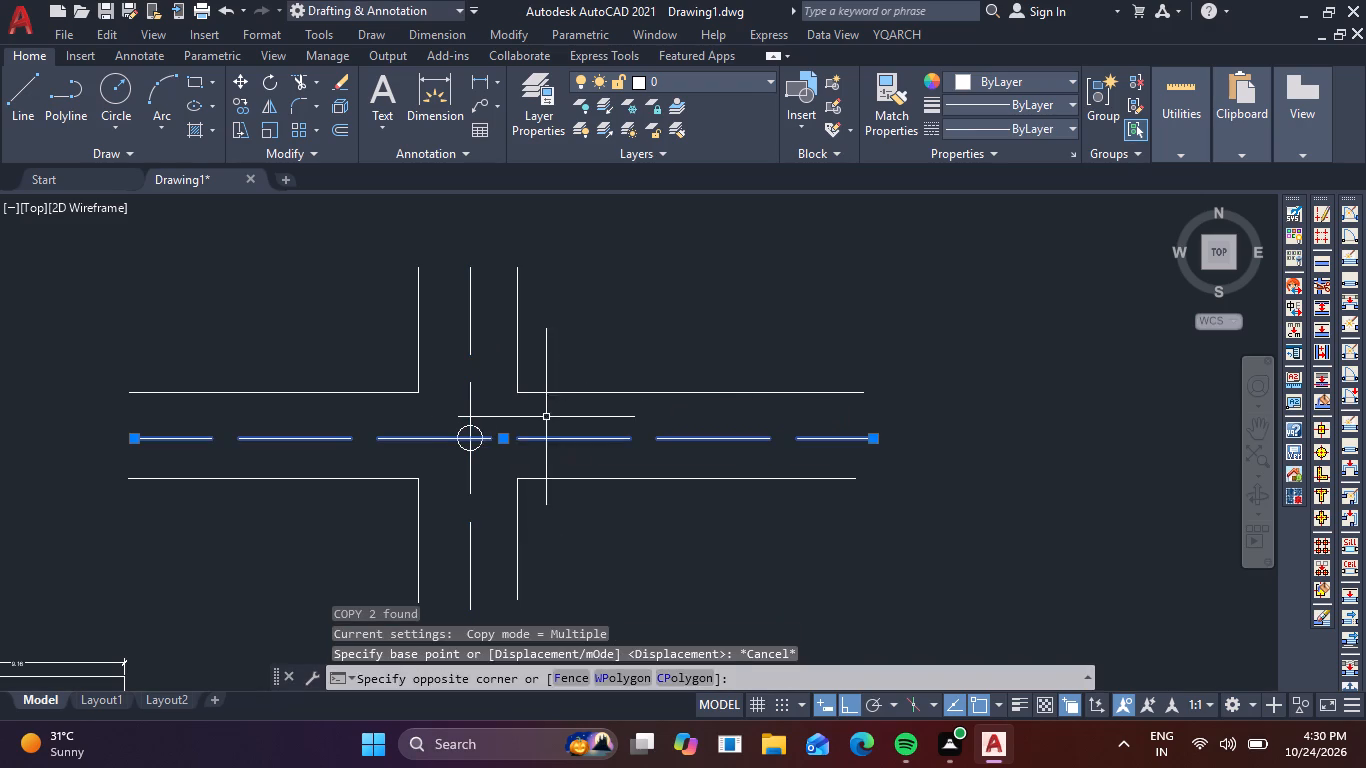
click(484, 370)
click(467, 334)
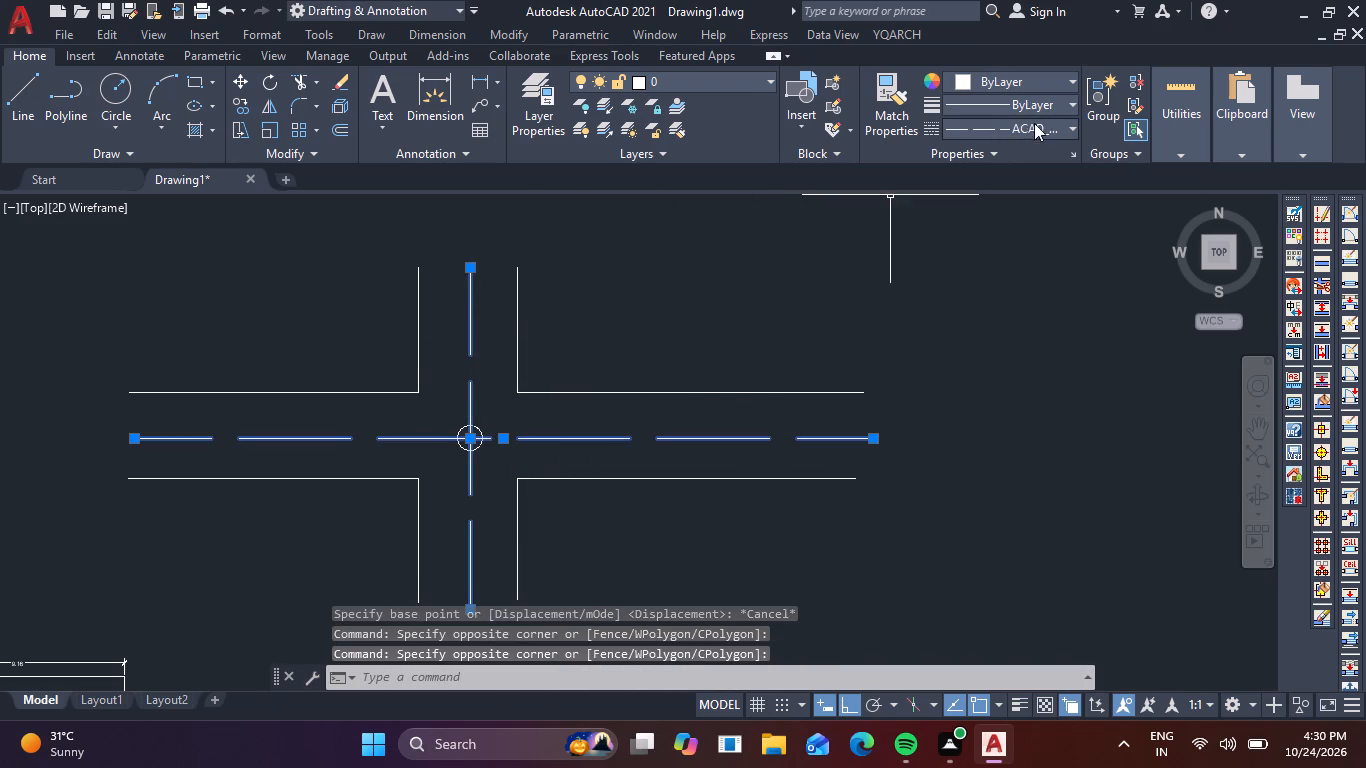
click(1062, 129)
click(1012, 253)
drag(917, 454, 905, 454)
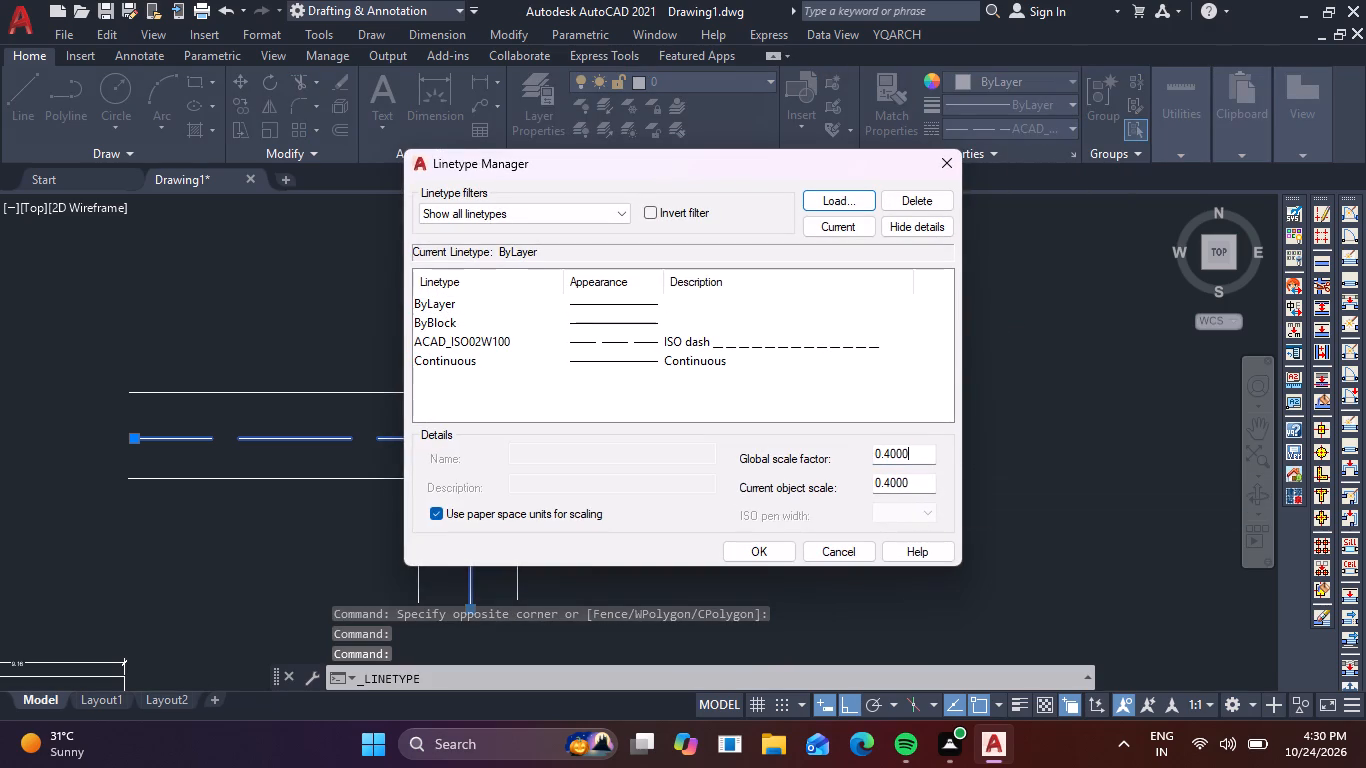
drag(905, 454, 806, 467)
key(BackSpace)
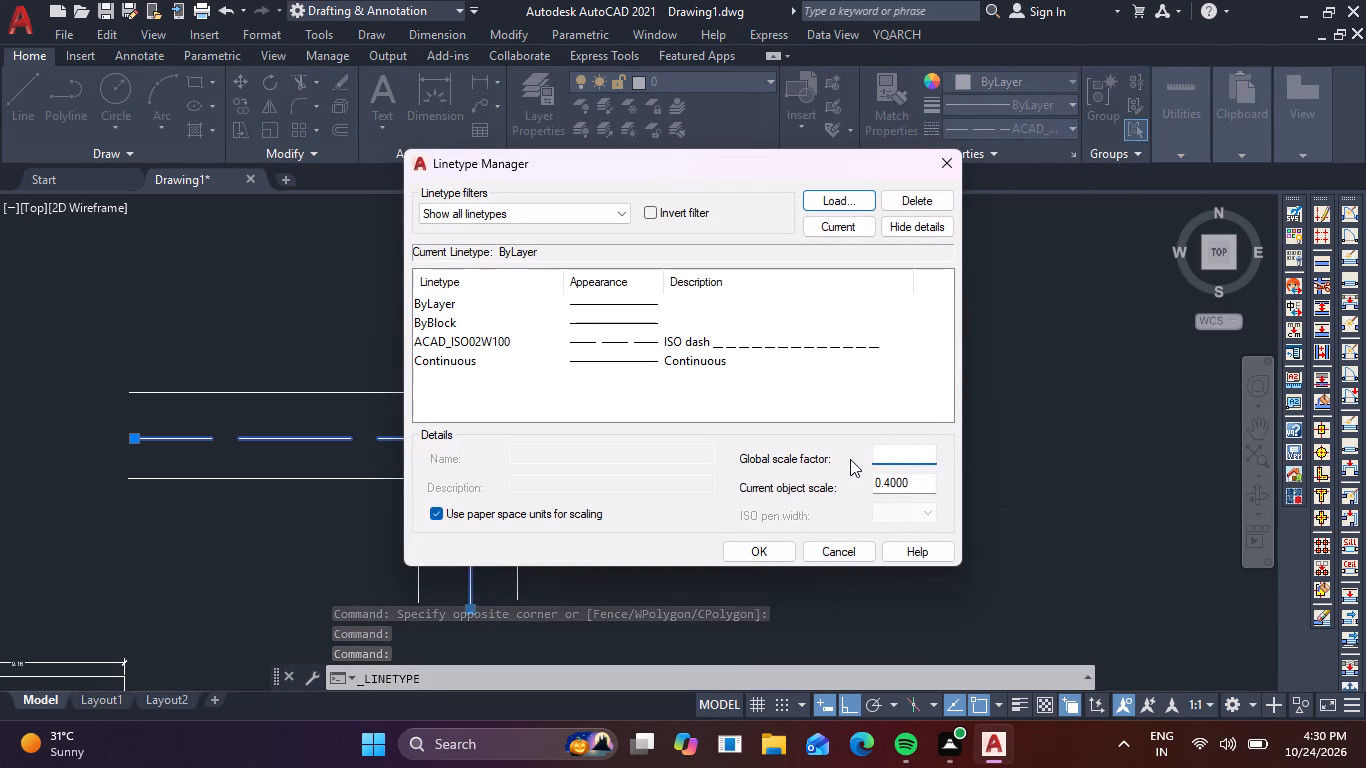
key(period)
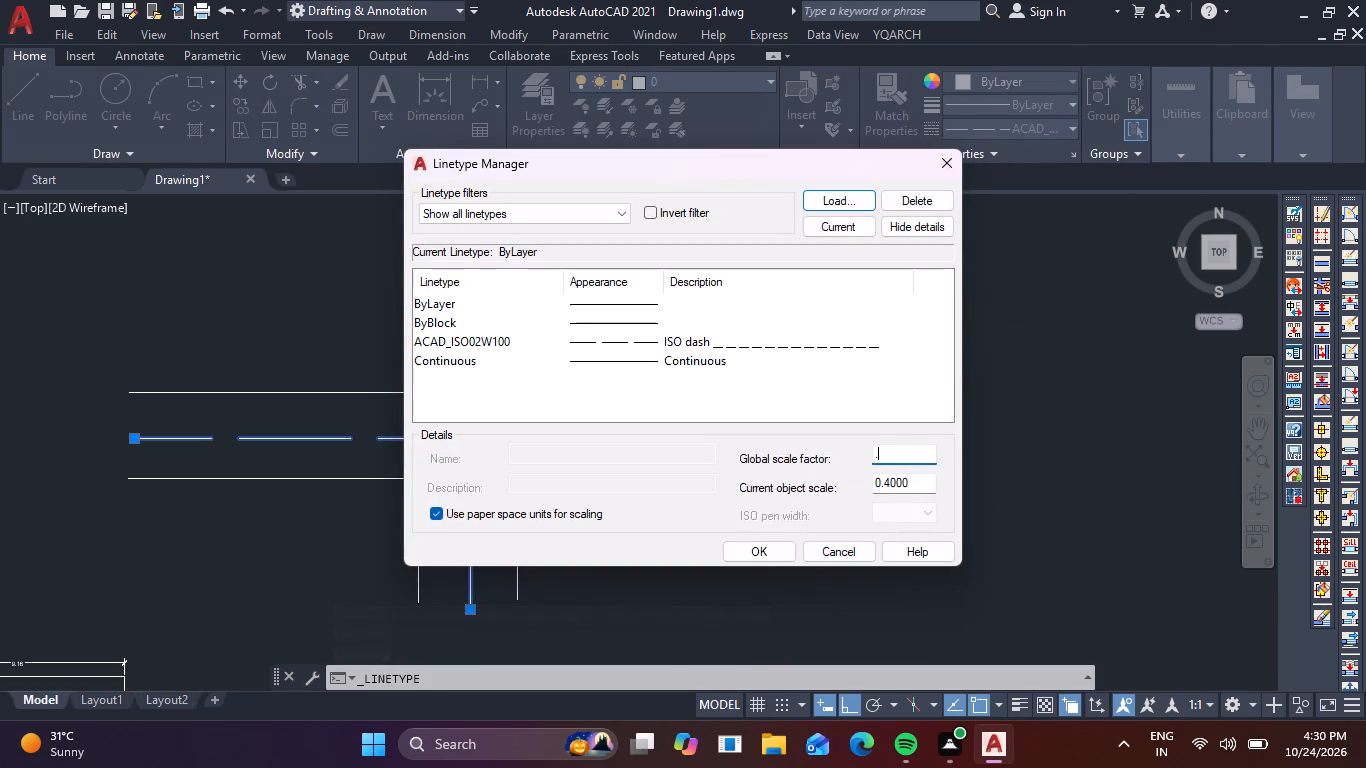
key(2)
drag(920, 484, 842, 513)
key(BackSpace)
text(.2)
click(774, 548)
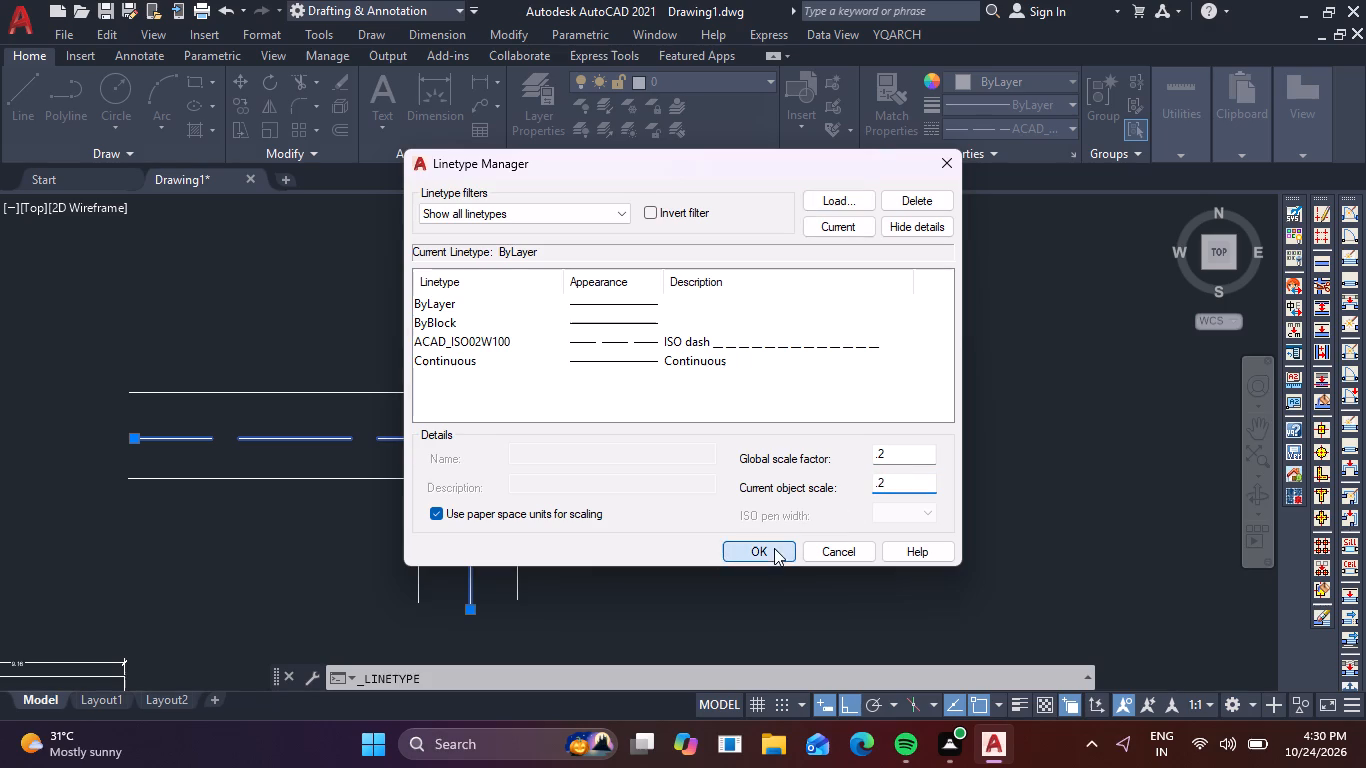
key(Escape)
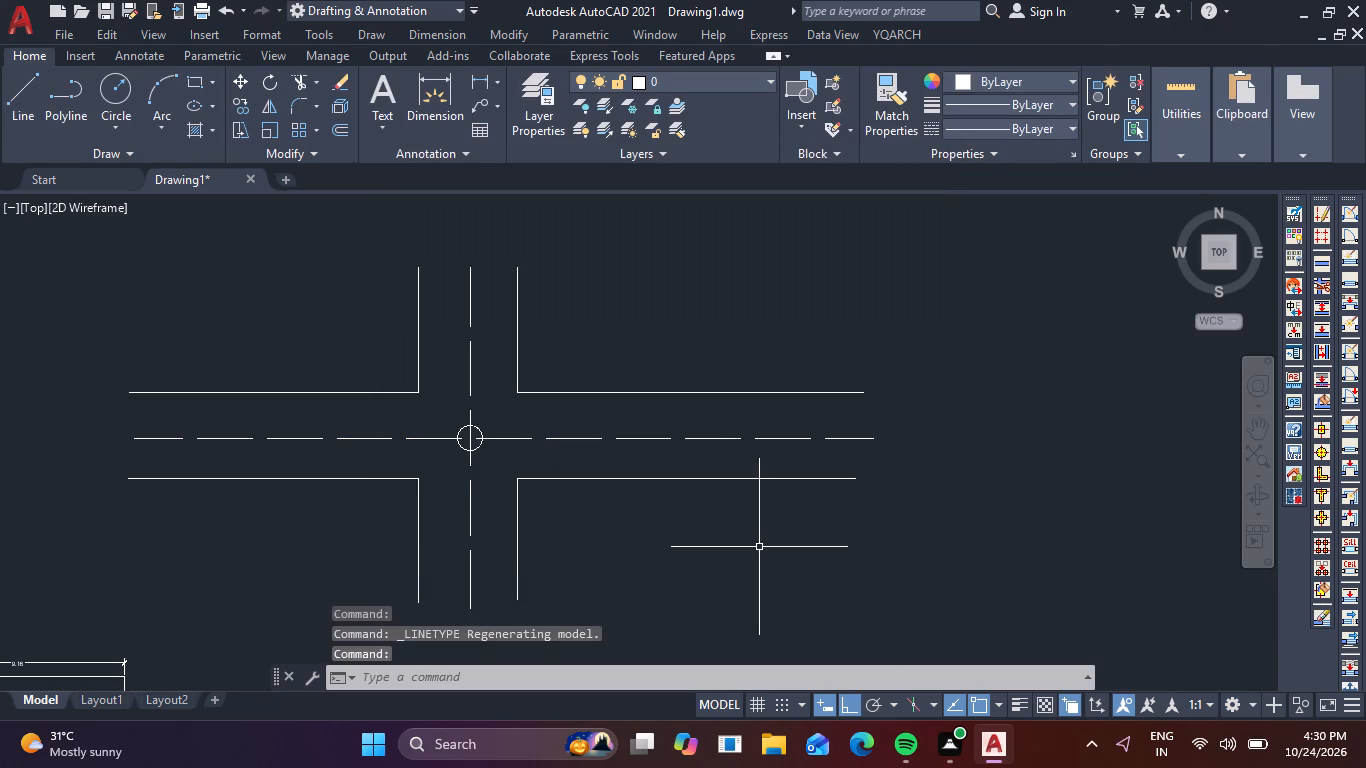
key(Escape)
key(Escape)
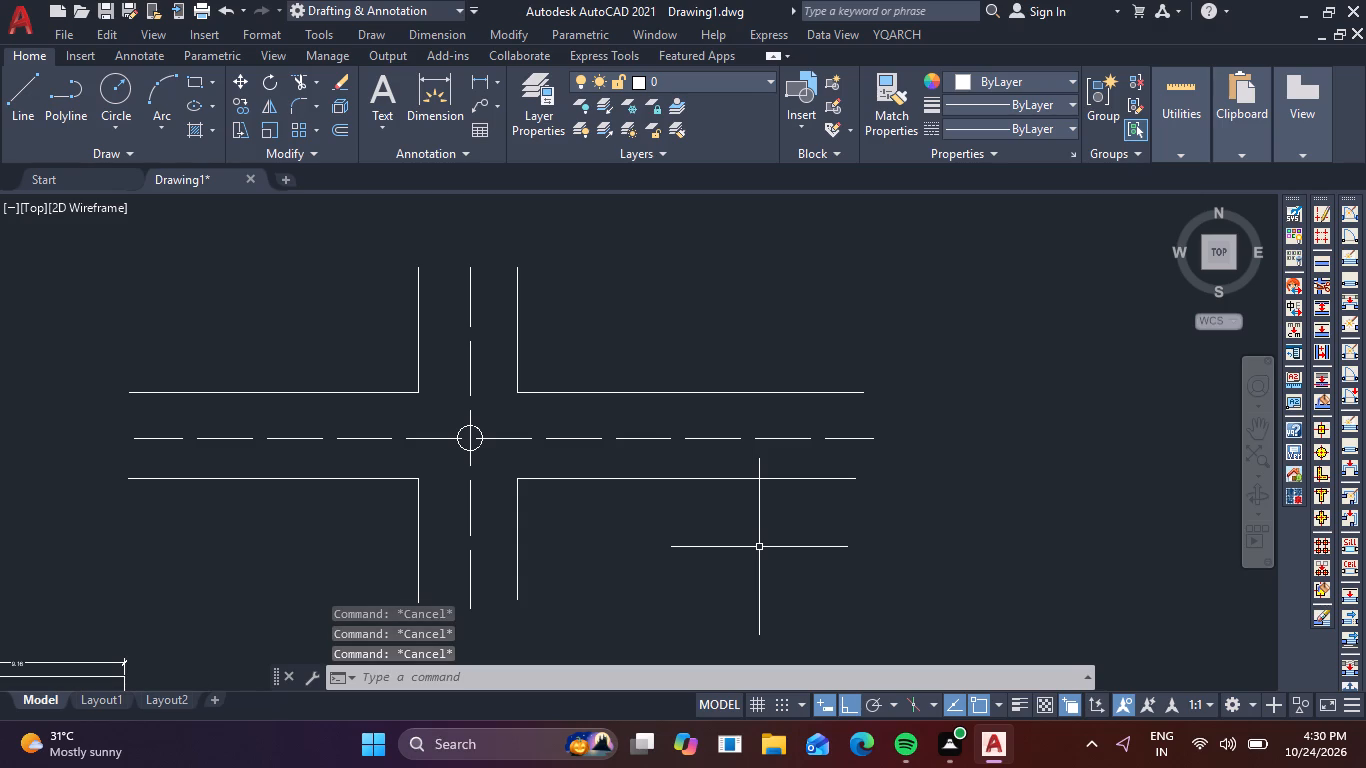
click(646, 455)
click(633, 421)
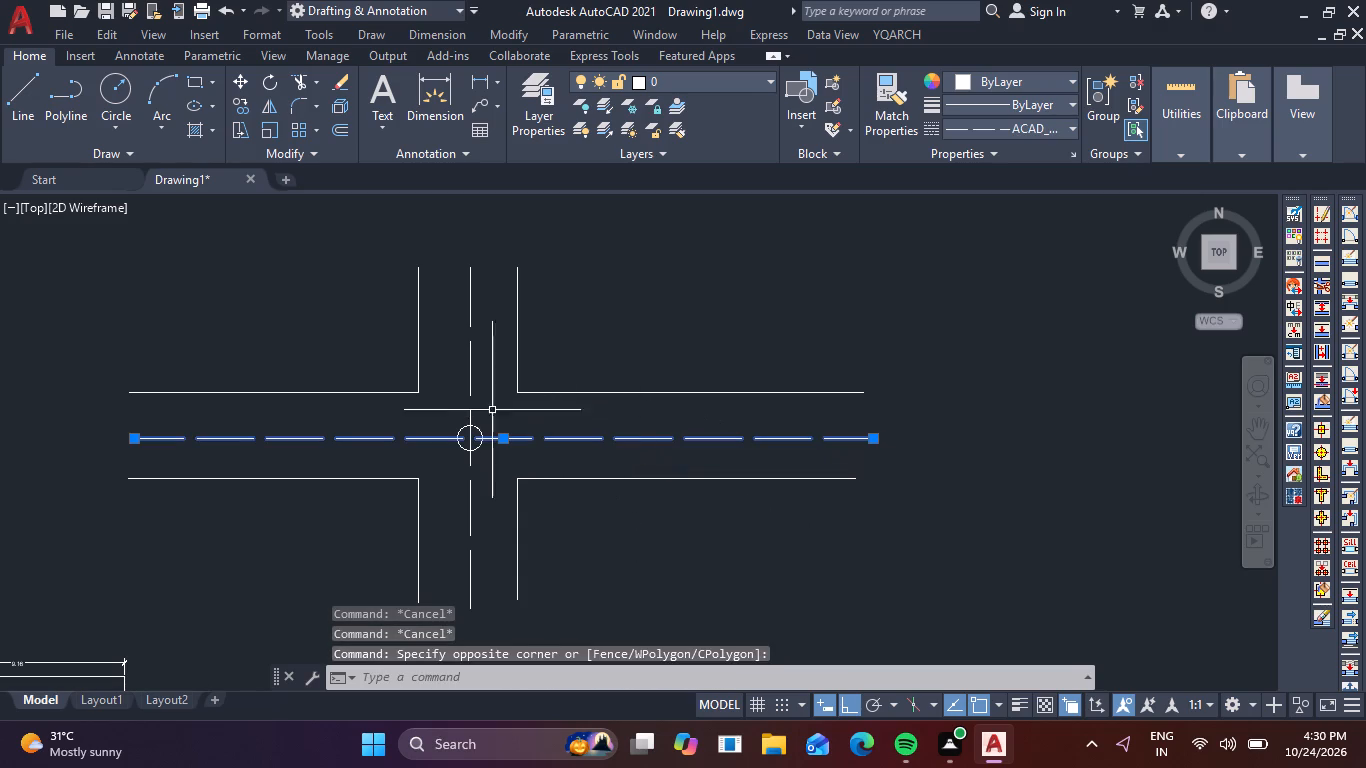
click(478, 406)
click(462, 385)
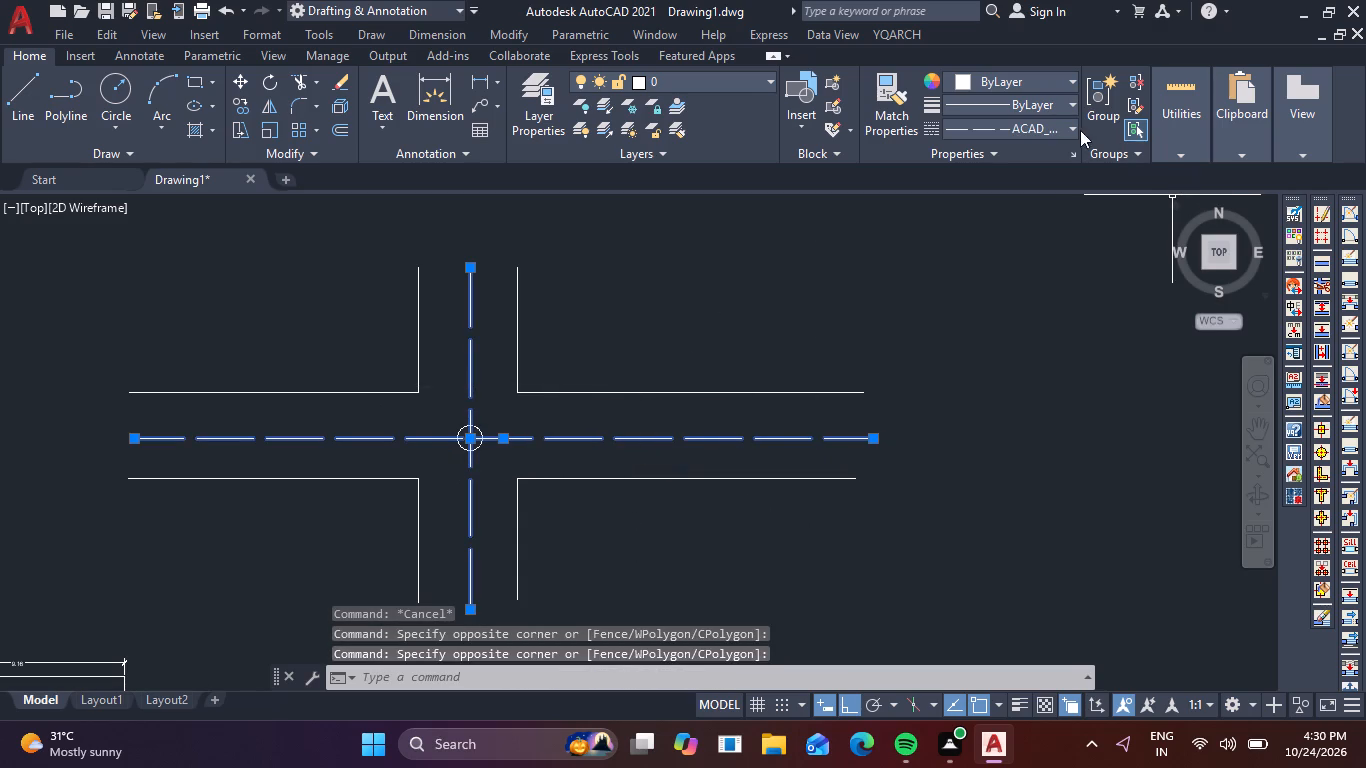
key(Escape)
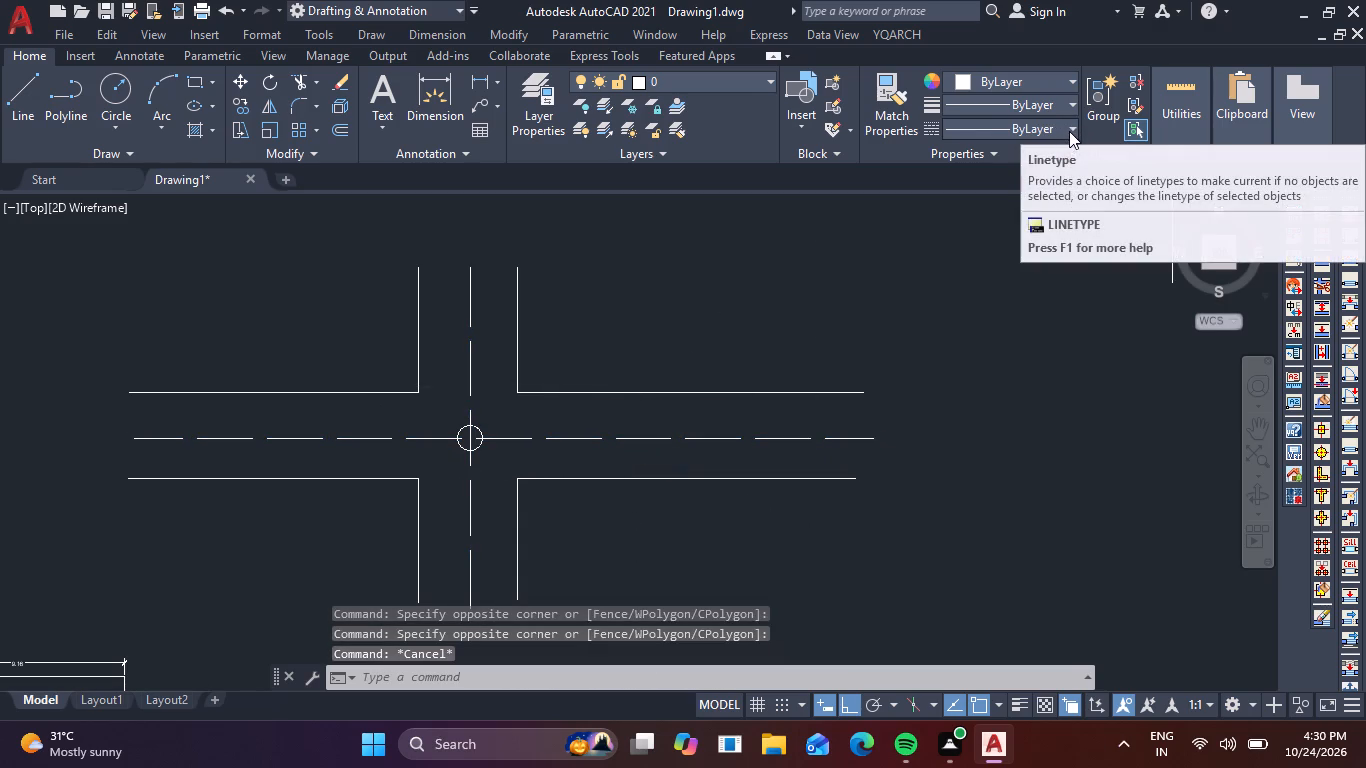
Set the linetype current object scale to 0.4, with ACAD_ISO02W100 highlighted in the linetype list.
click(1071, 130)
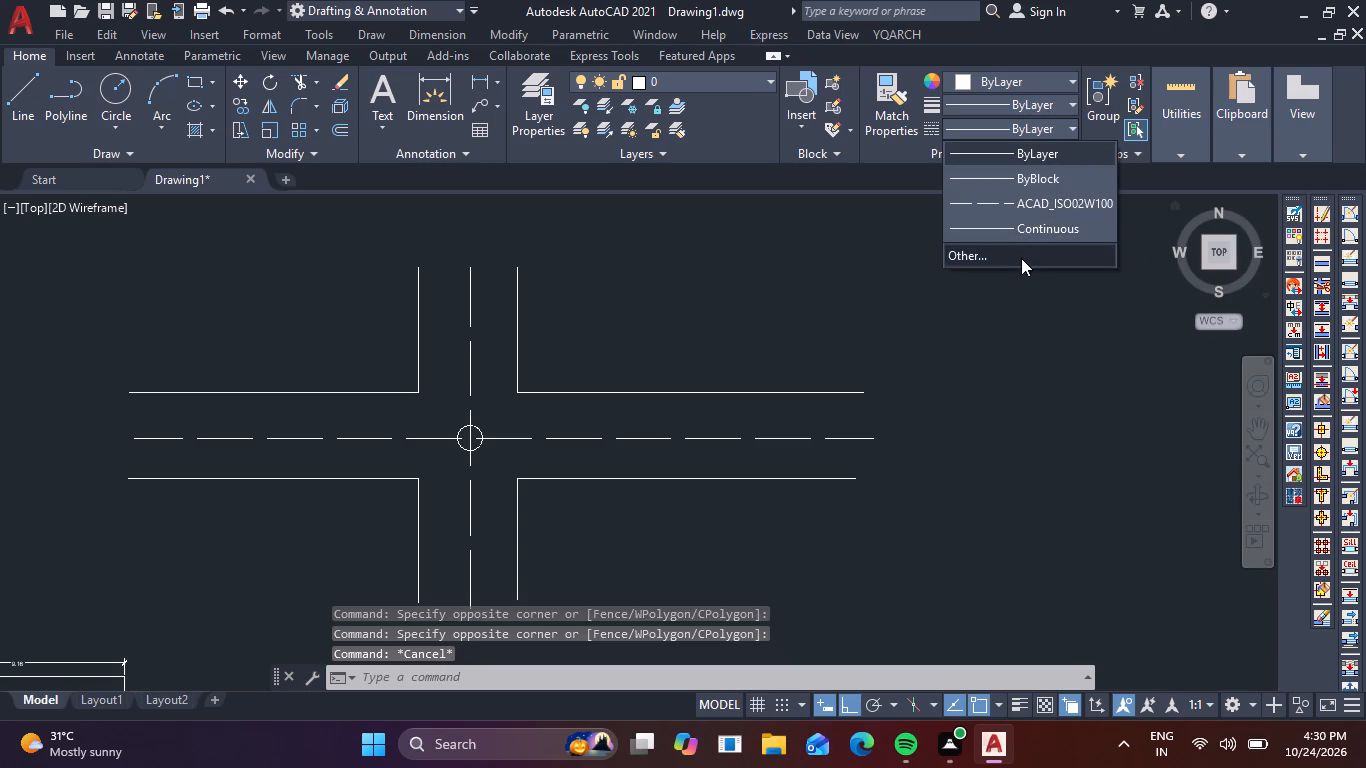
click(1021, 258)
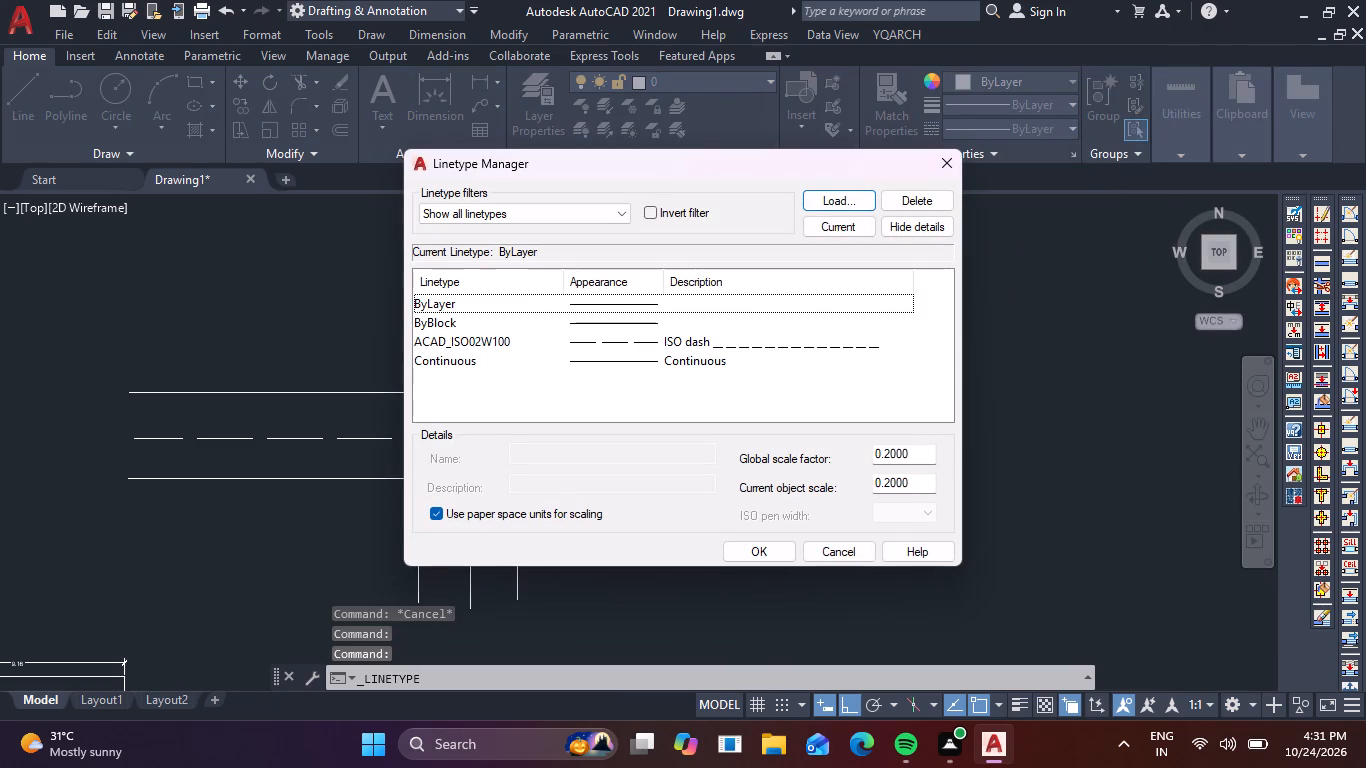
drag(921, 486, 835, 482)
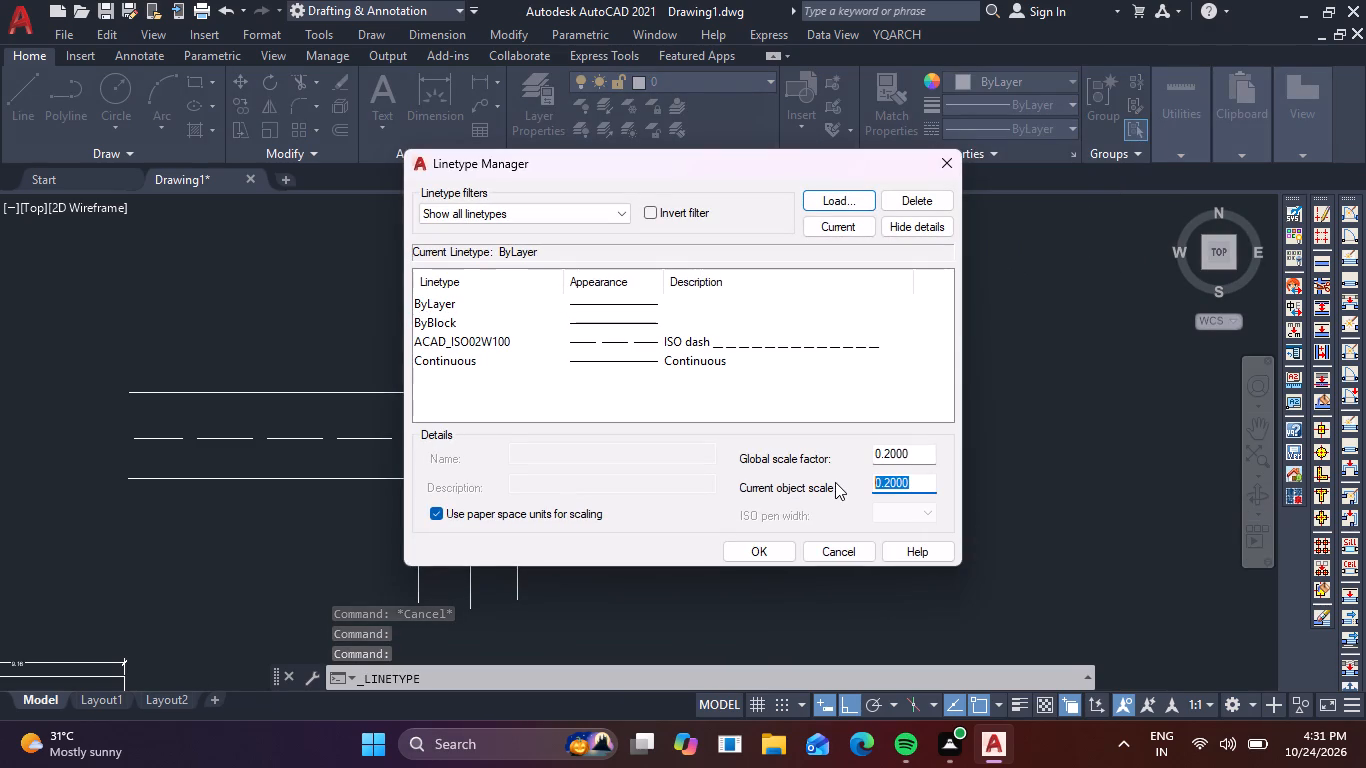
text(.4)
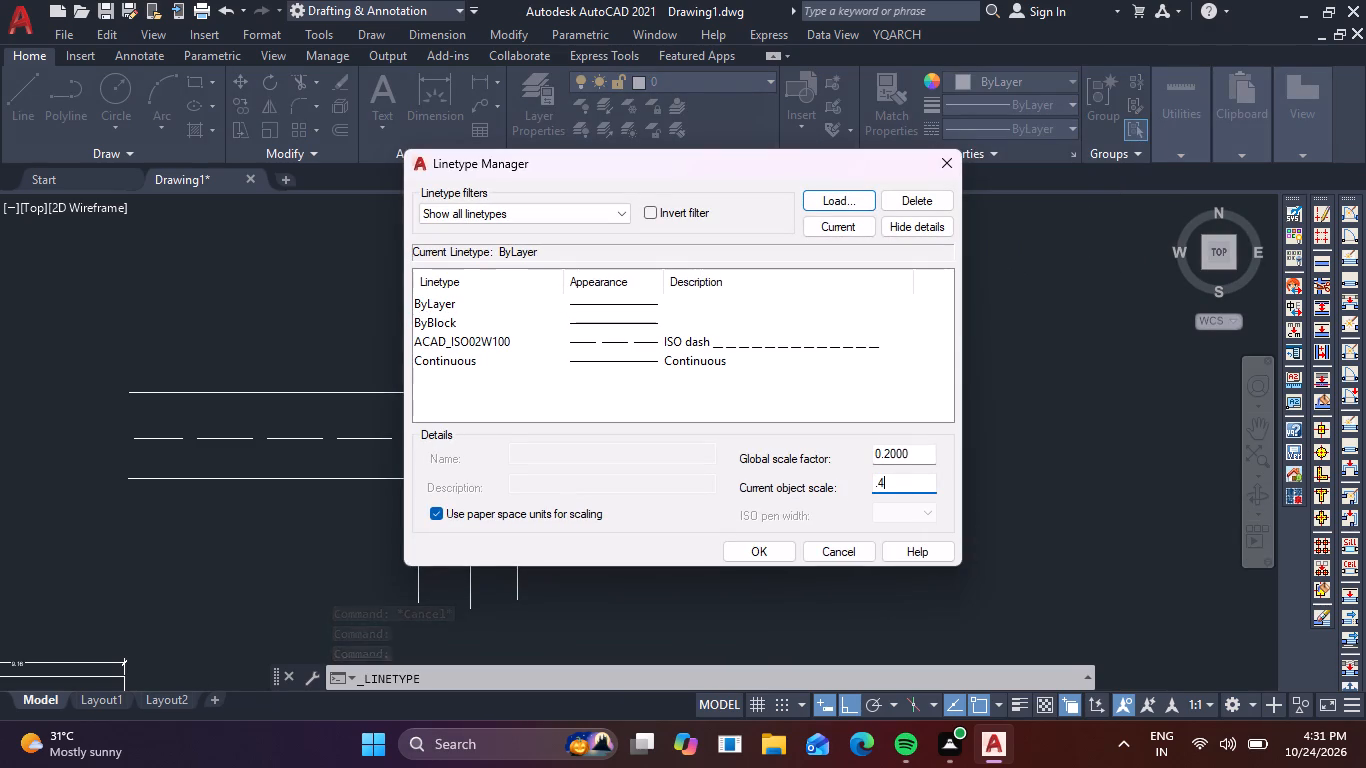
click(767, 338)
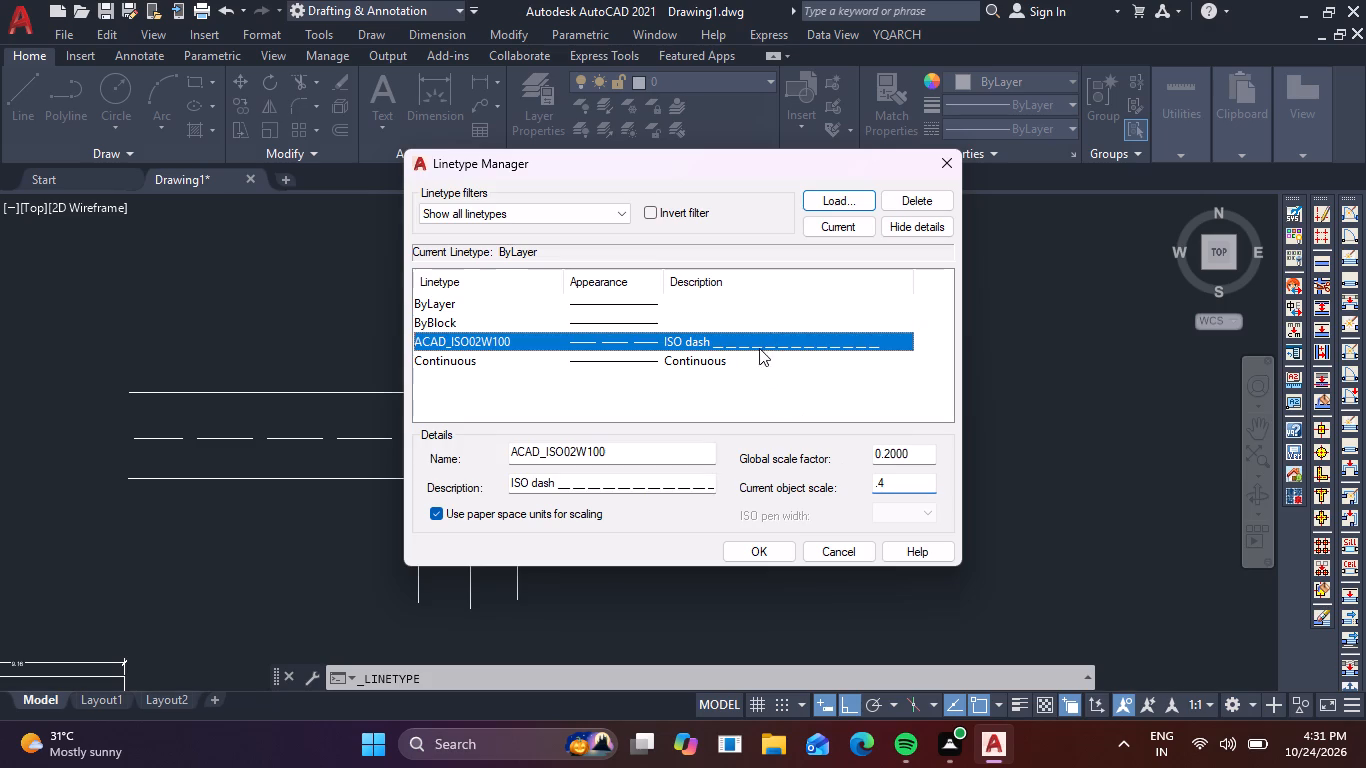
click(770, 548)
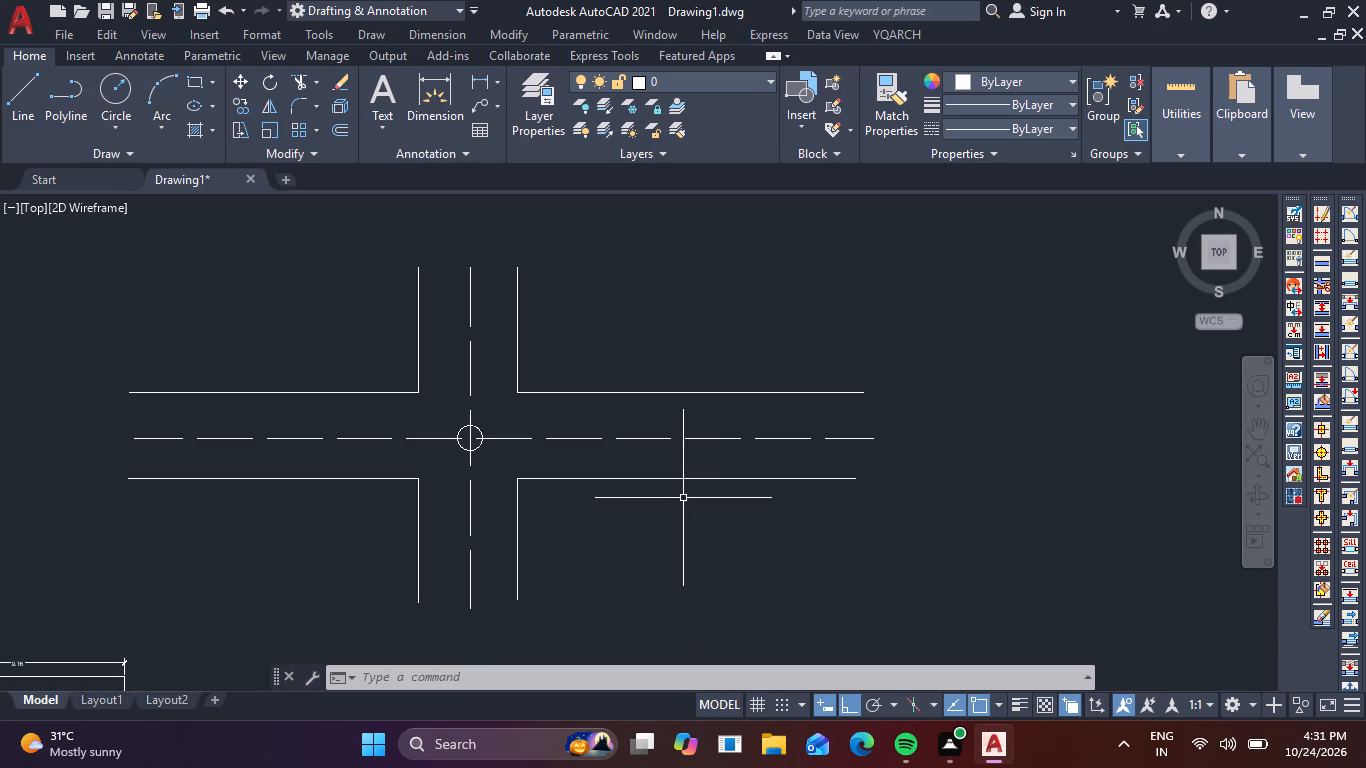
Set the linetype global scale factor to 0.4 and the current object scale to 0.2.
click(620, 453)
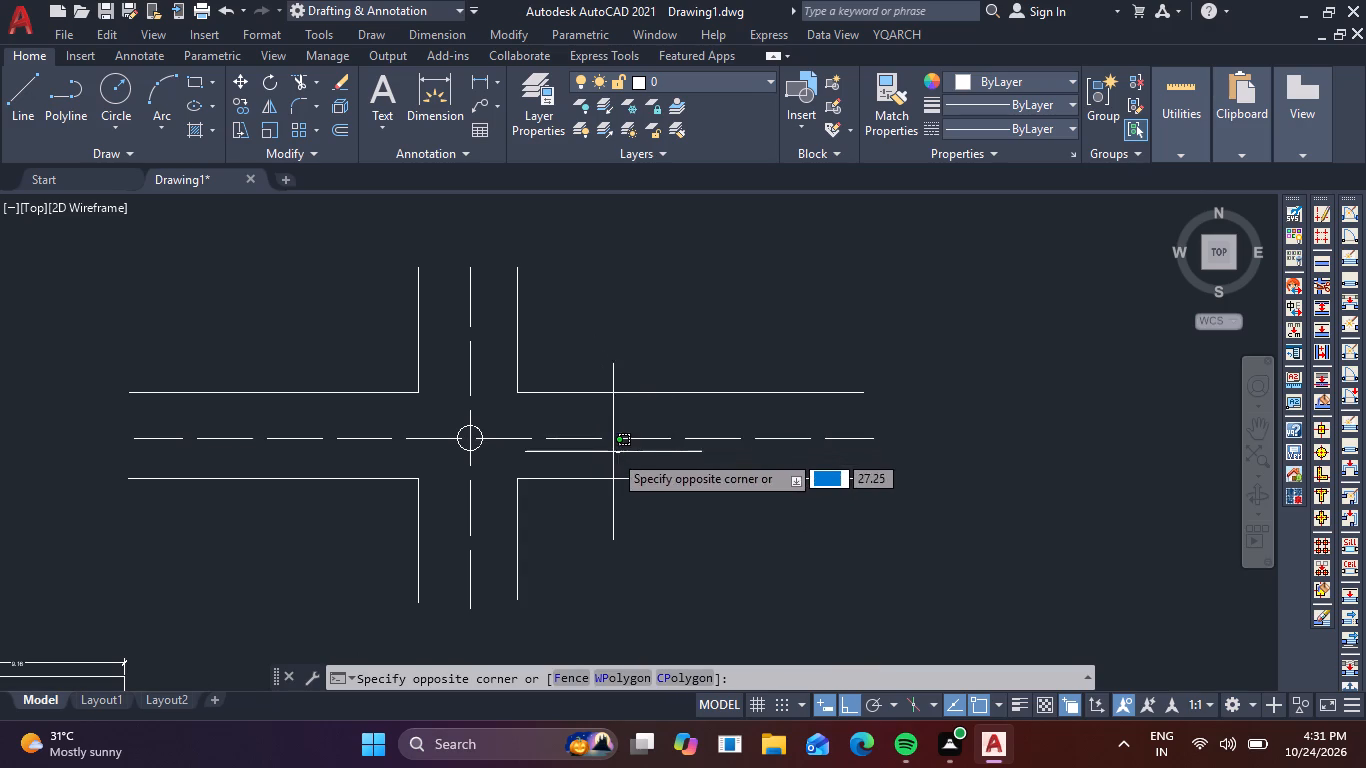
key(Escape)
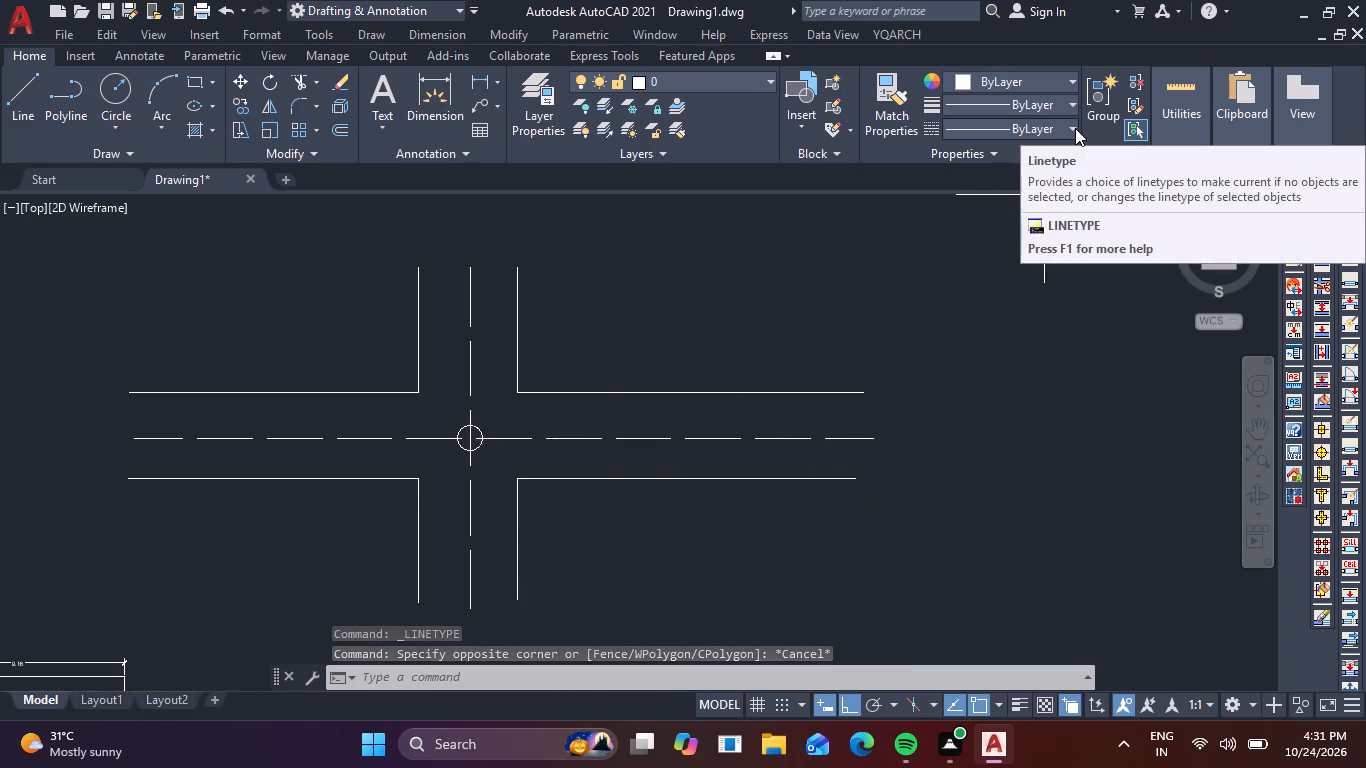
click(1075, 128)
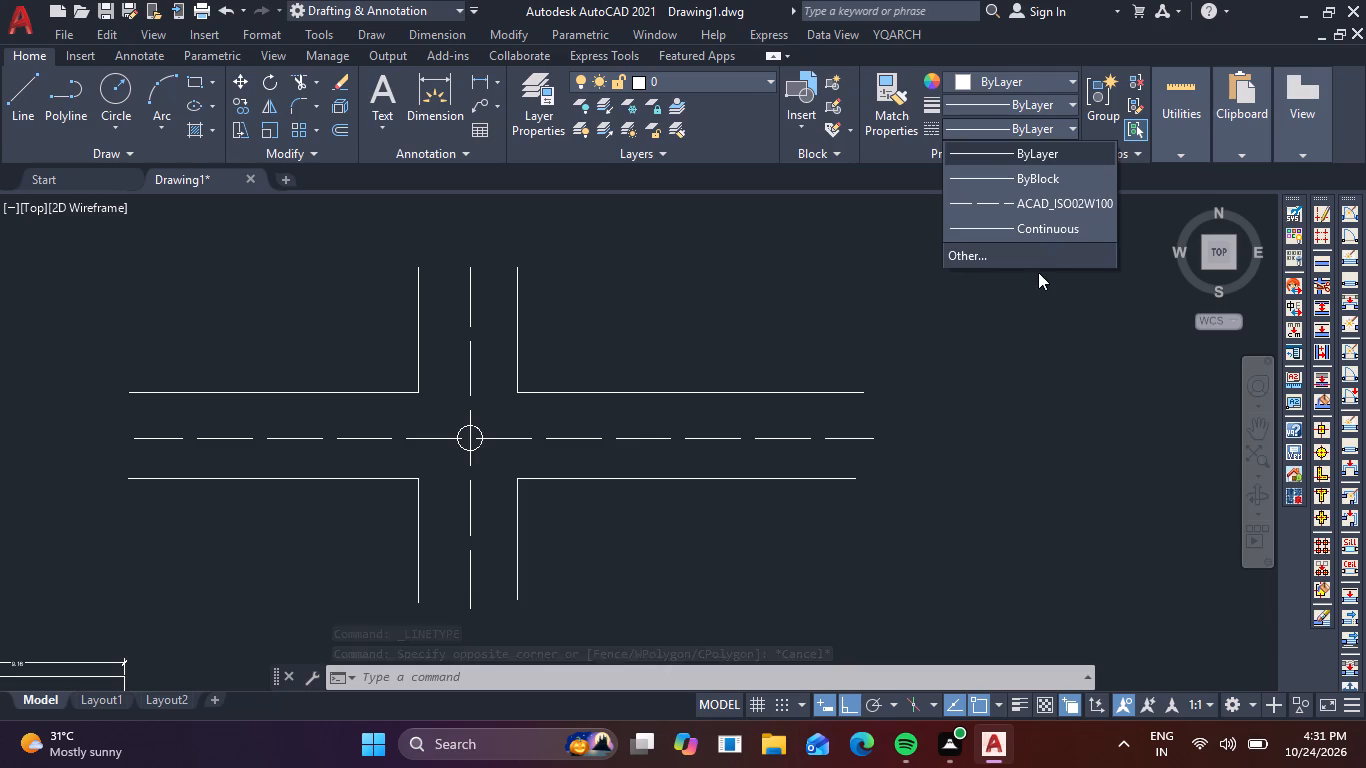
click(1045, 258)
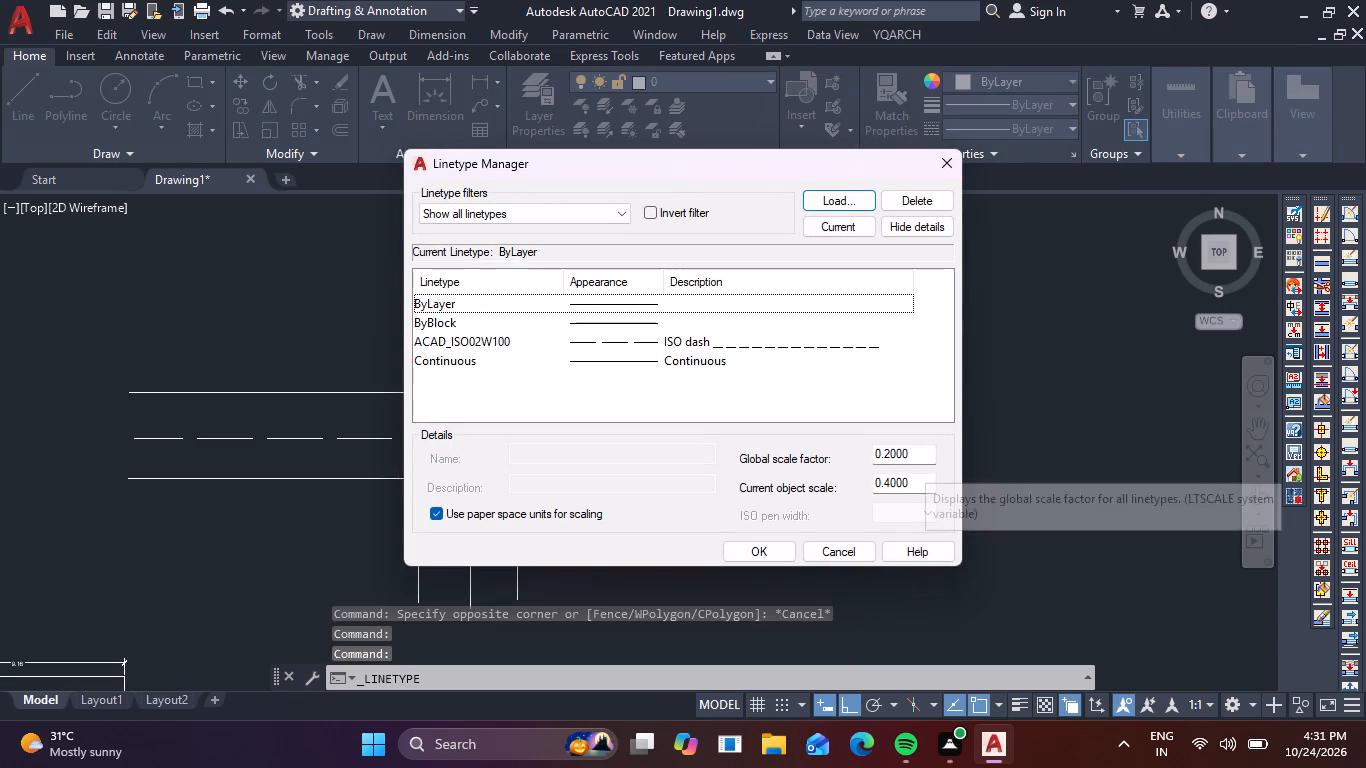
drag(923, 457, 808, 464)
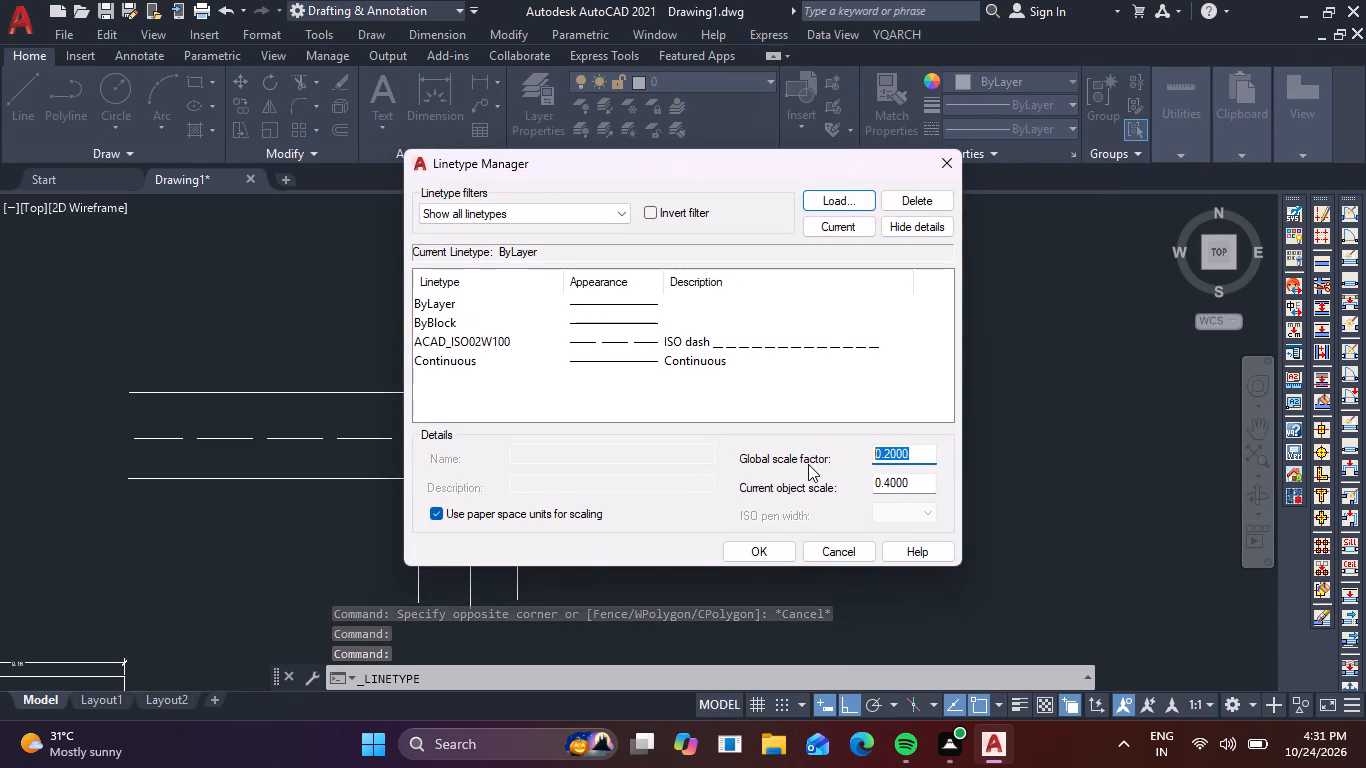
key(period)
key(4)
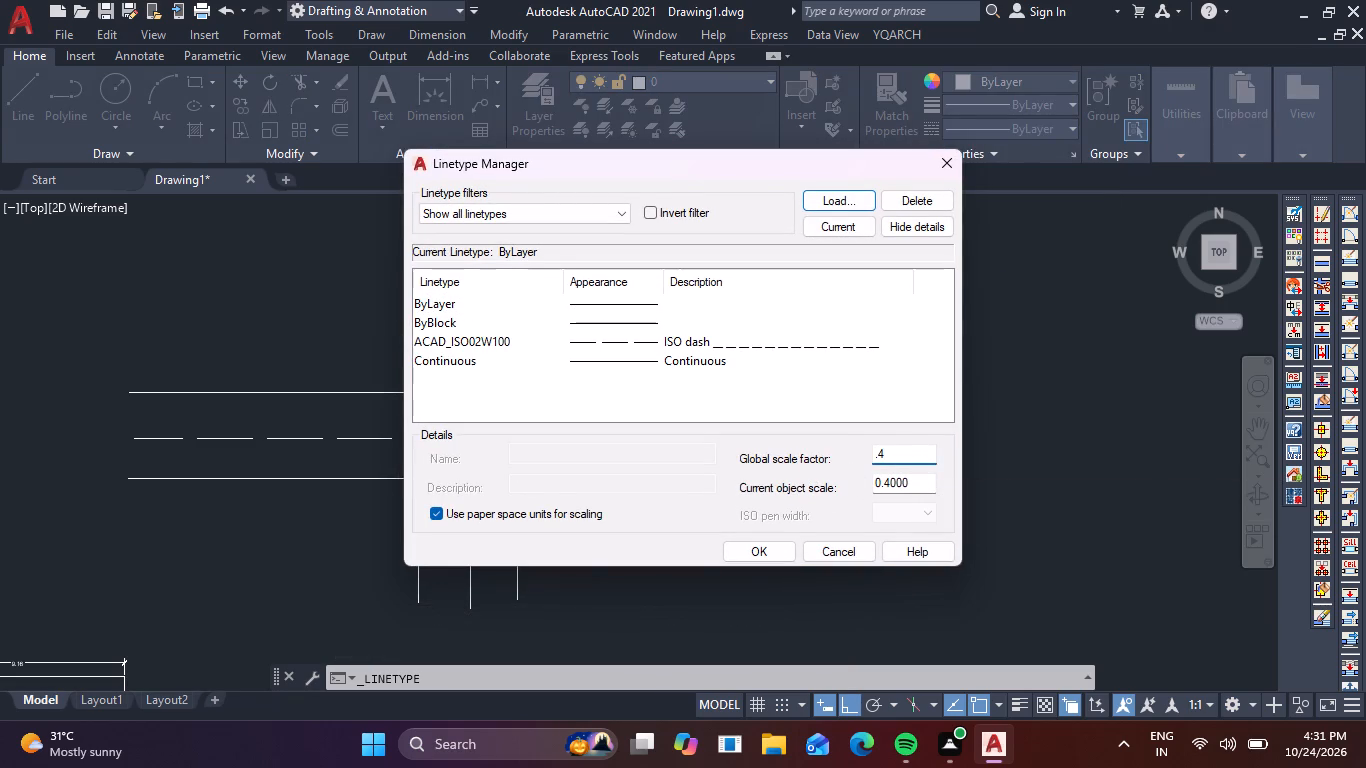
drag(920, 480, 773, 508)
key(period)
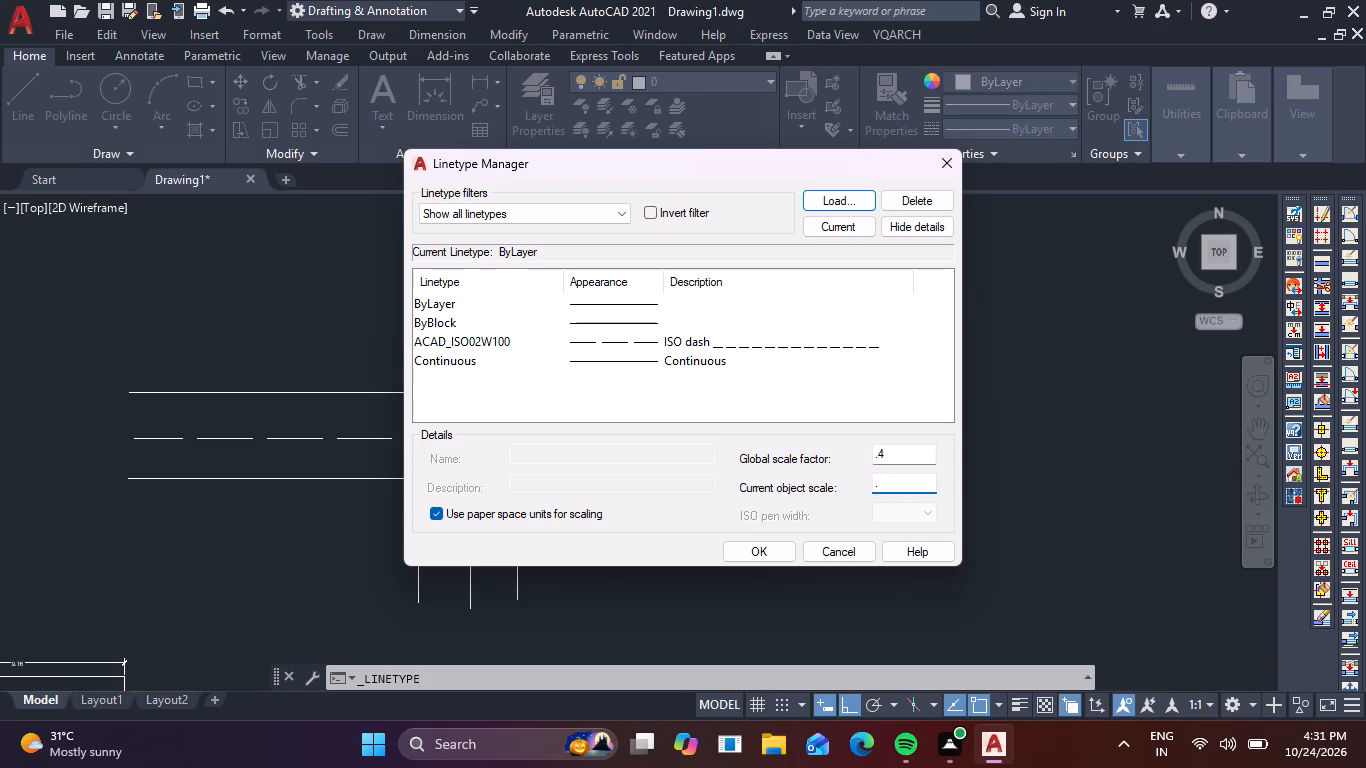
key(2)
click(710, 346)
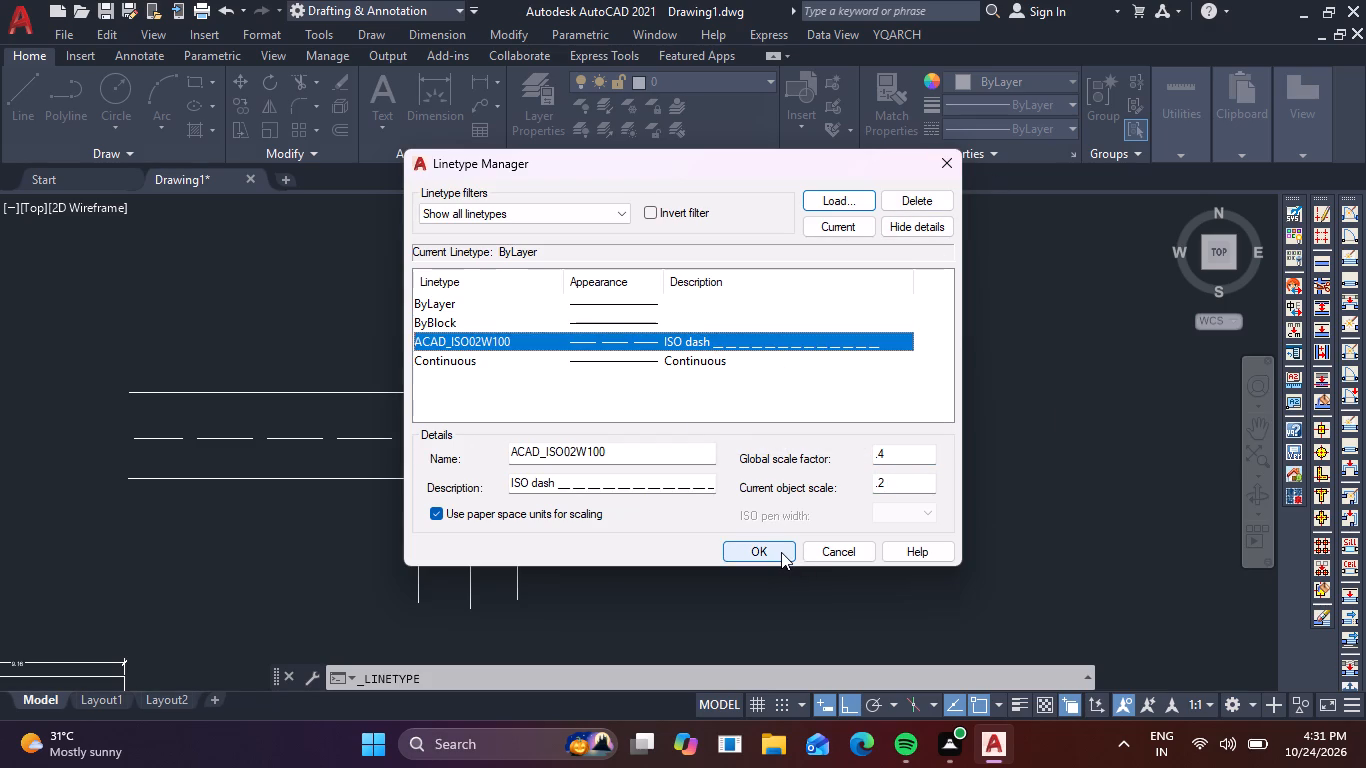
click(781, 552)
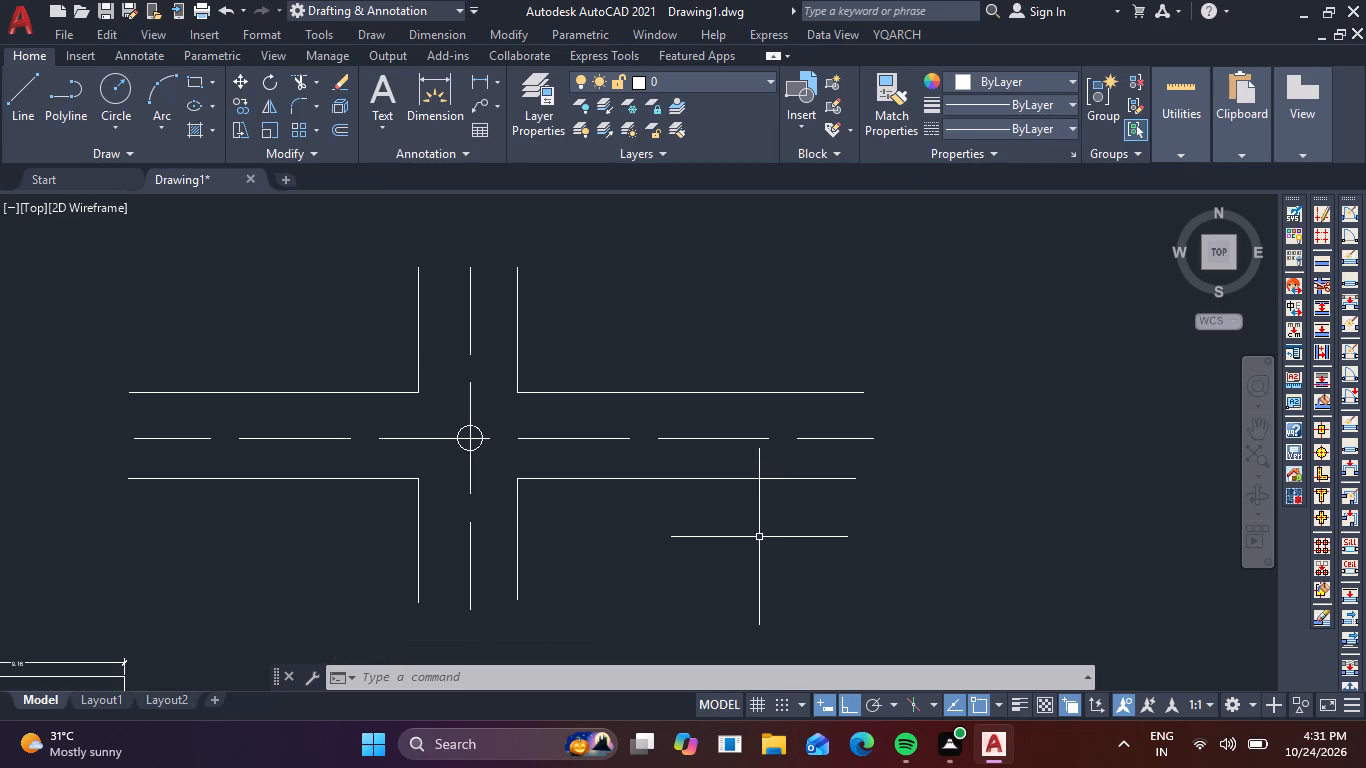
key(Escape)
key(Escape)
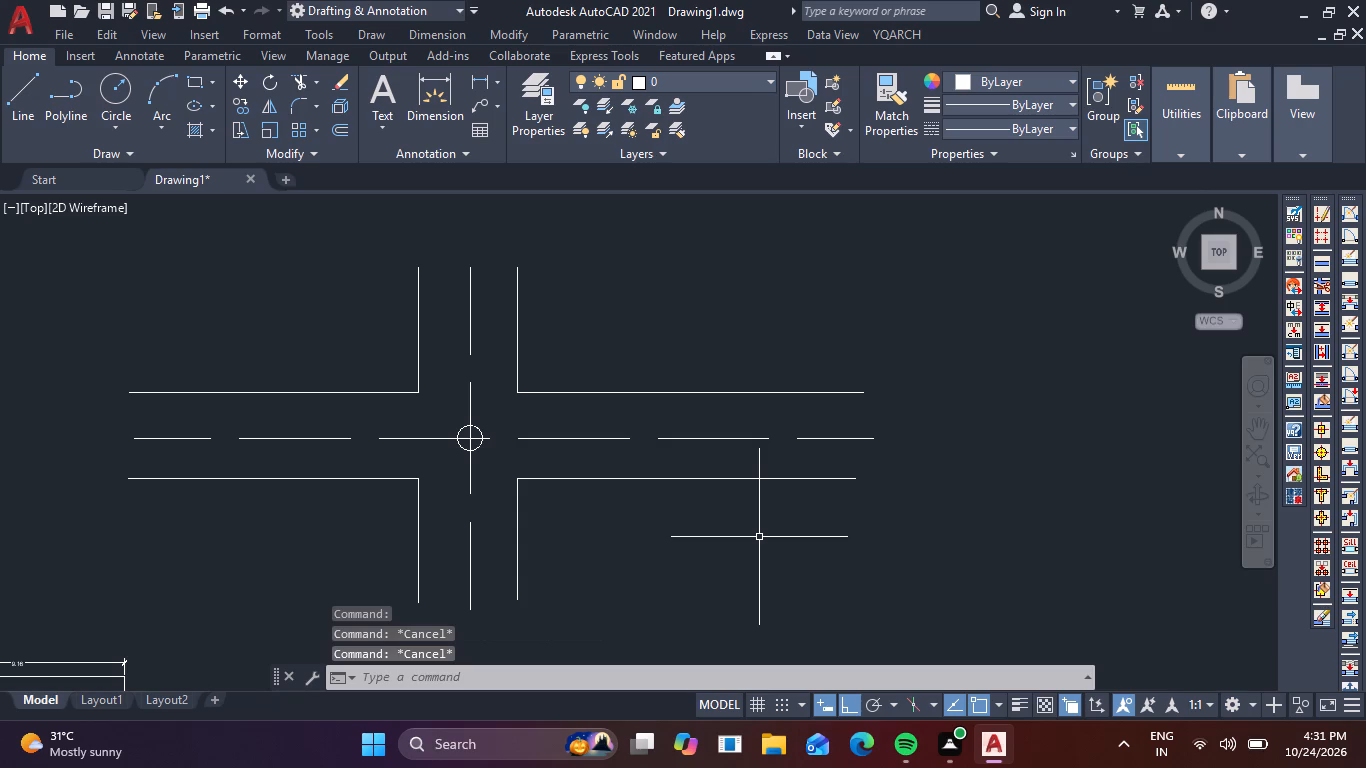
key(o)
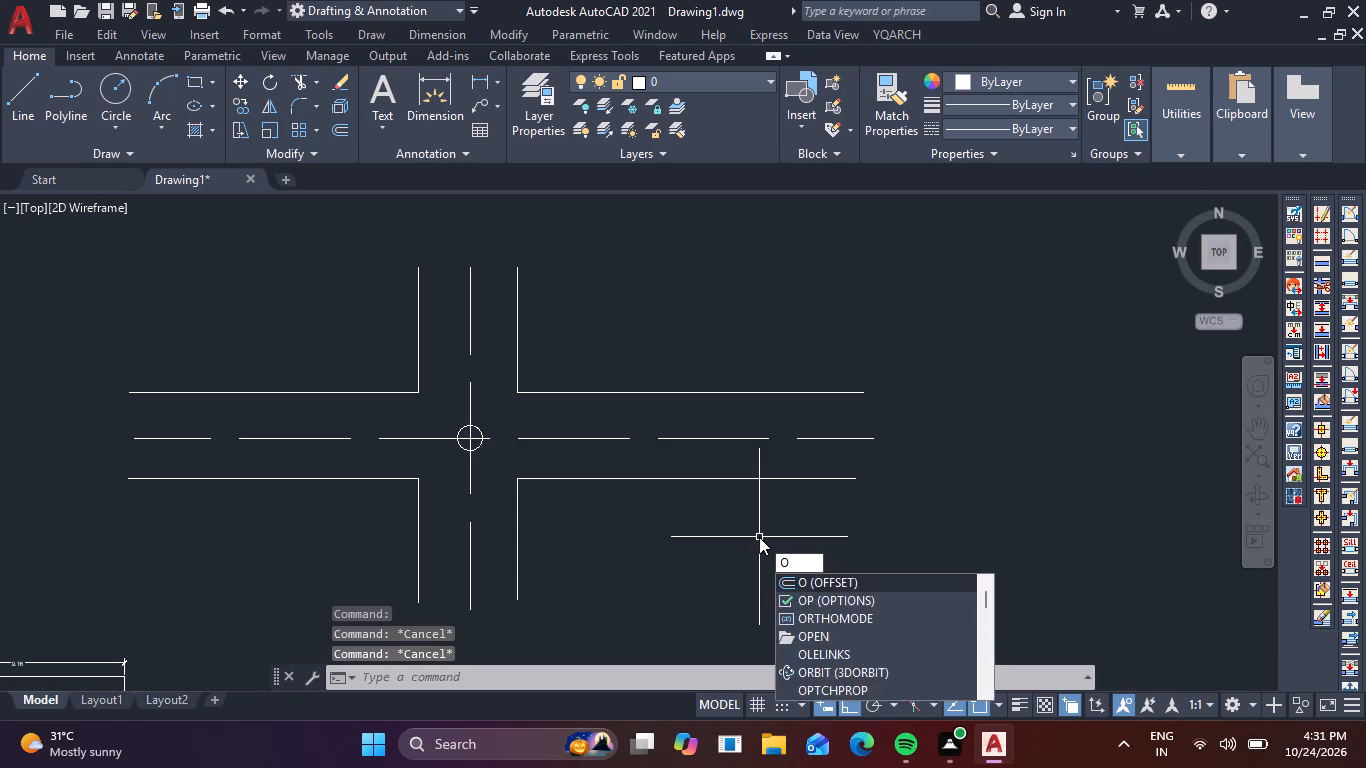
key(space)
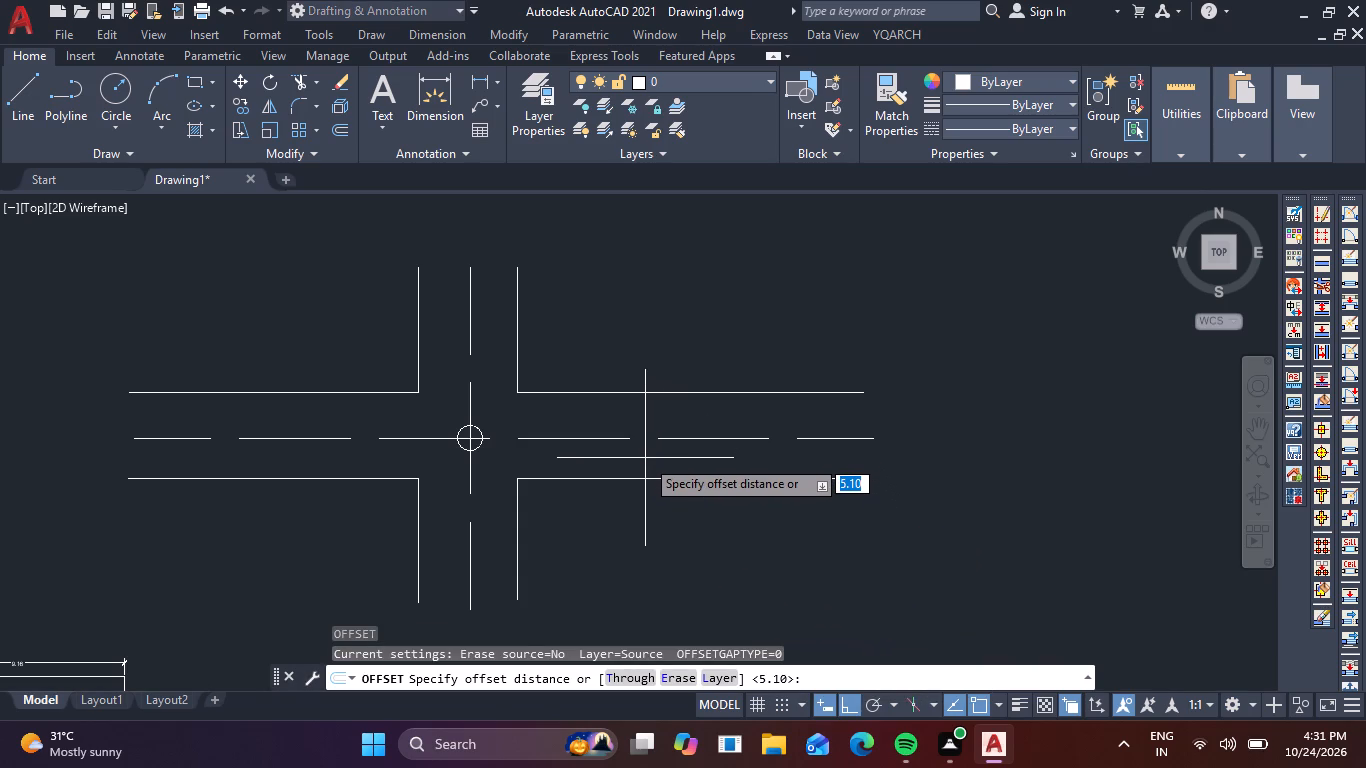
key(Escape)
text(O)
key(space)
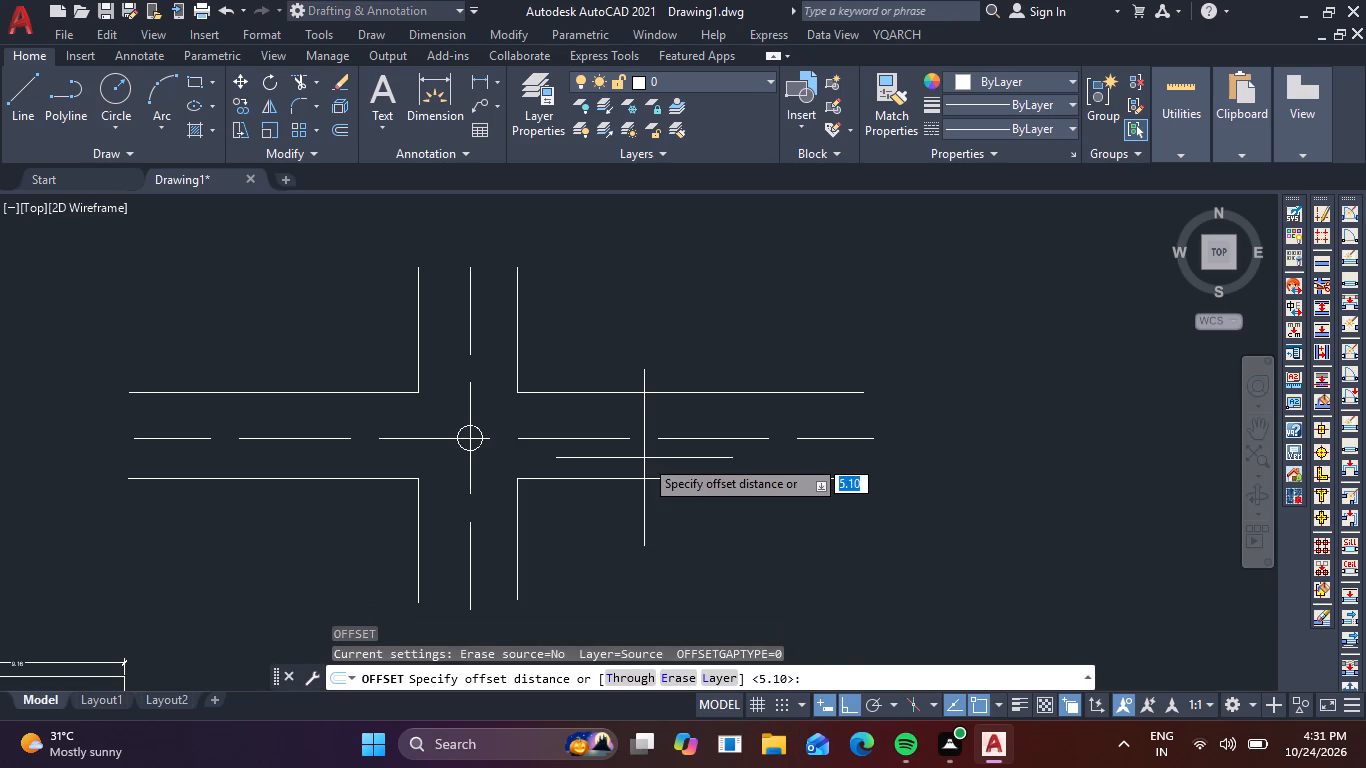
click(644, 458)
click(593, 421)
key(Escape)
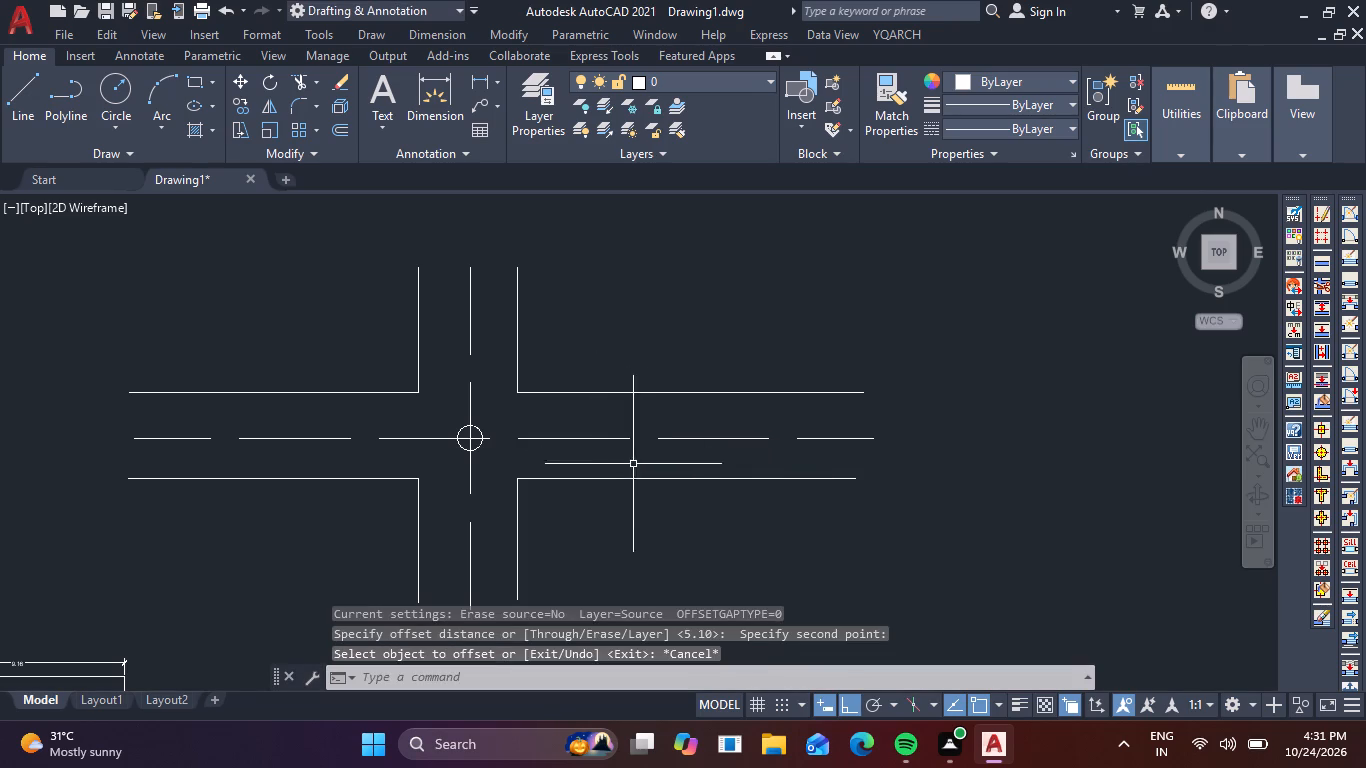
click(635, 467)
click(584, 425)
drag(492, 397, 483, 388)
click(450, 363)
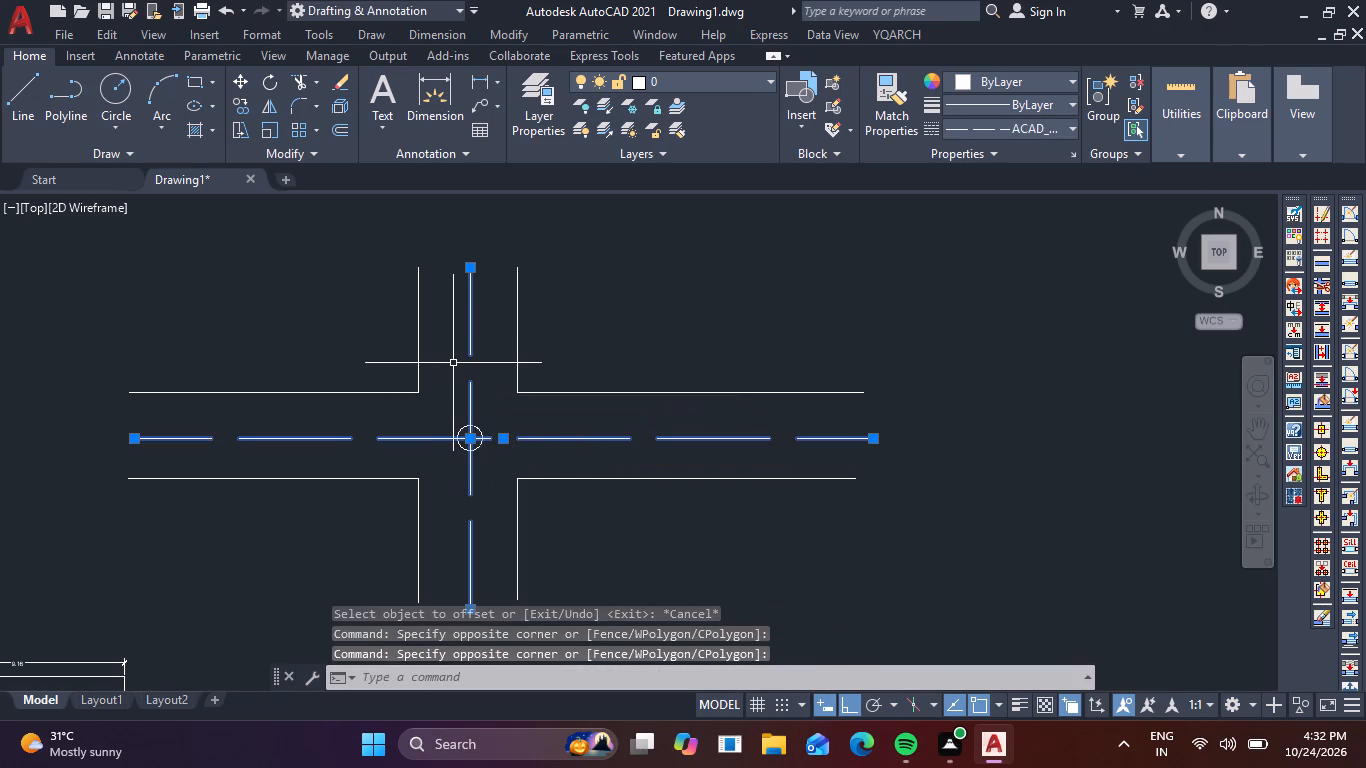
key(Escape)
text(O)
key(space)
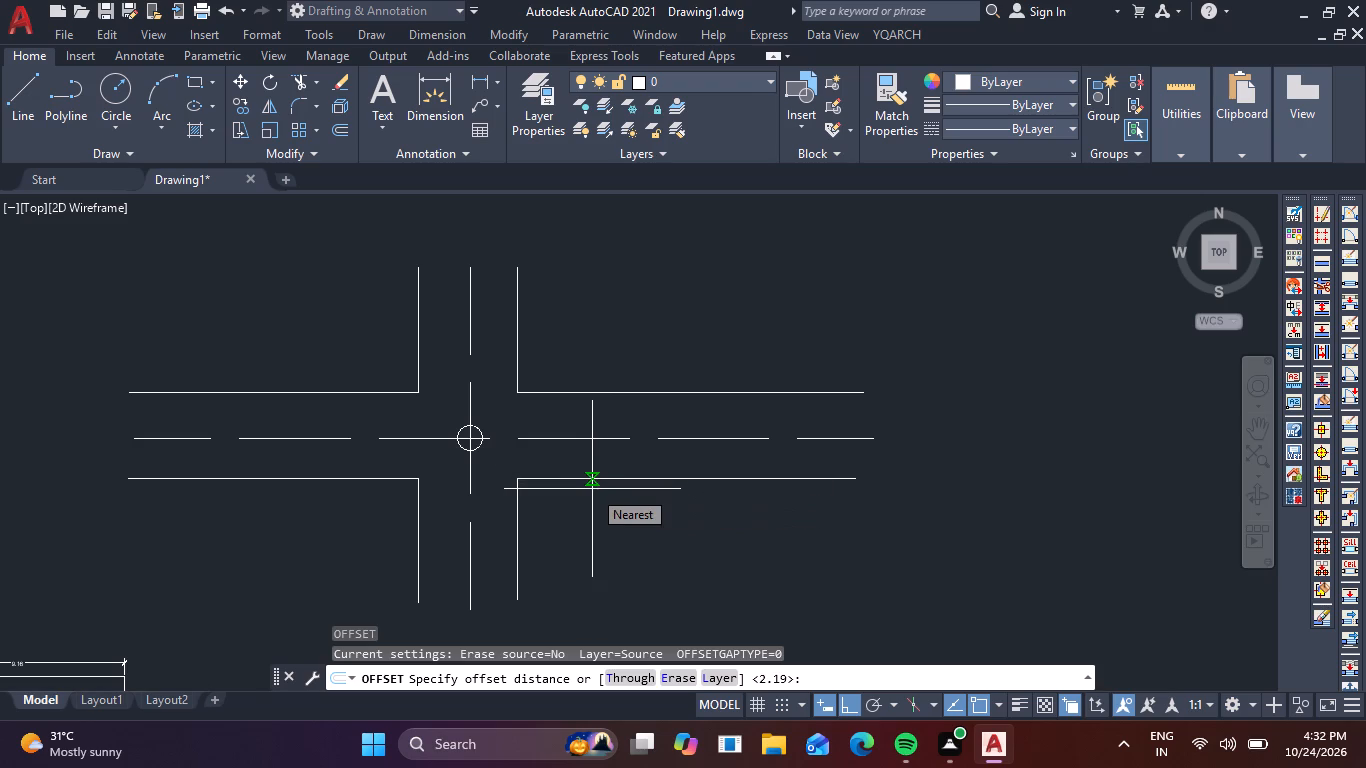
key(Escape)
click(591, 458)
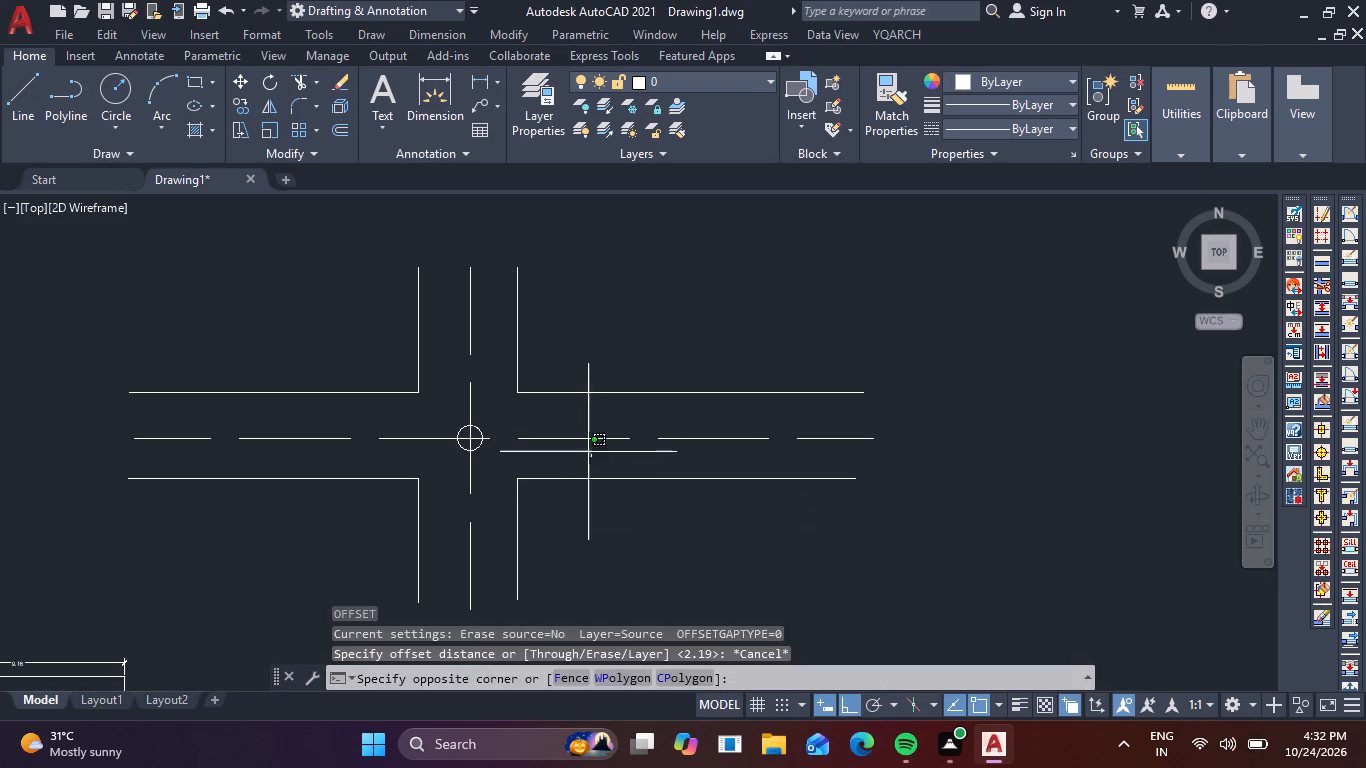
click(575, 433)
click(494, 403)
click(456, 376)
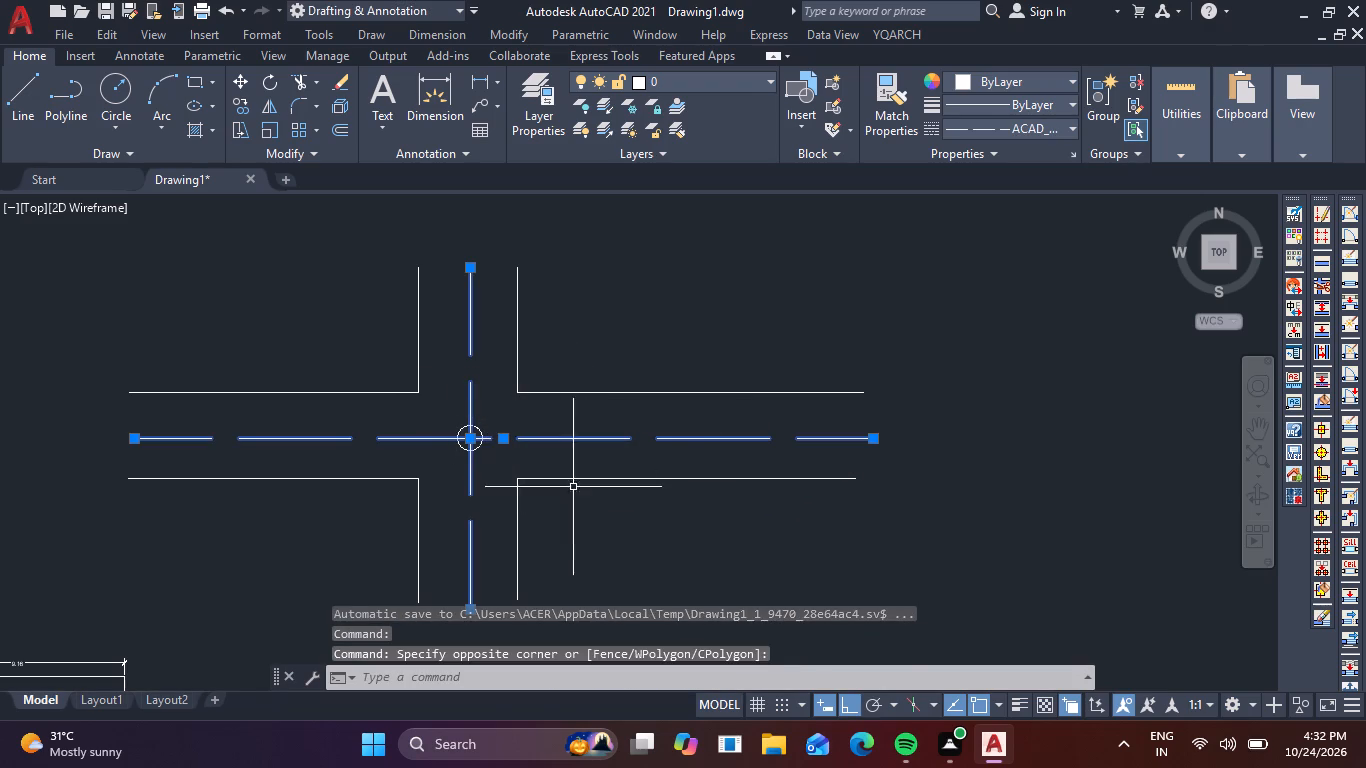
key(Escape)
Set the linetype global scale factor to 0.2 and the current object scale to 0.9.
click(1073, 128)
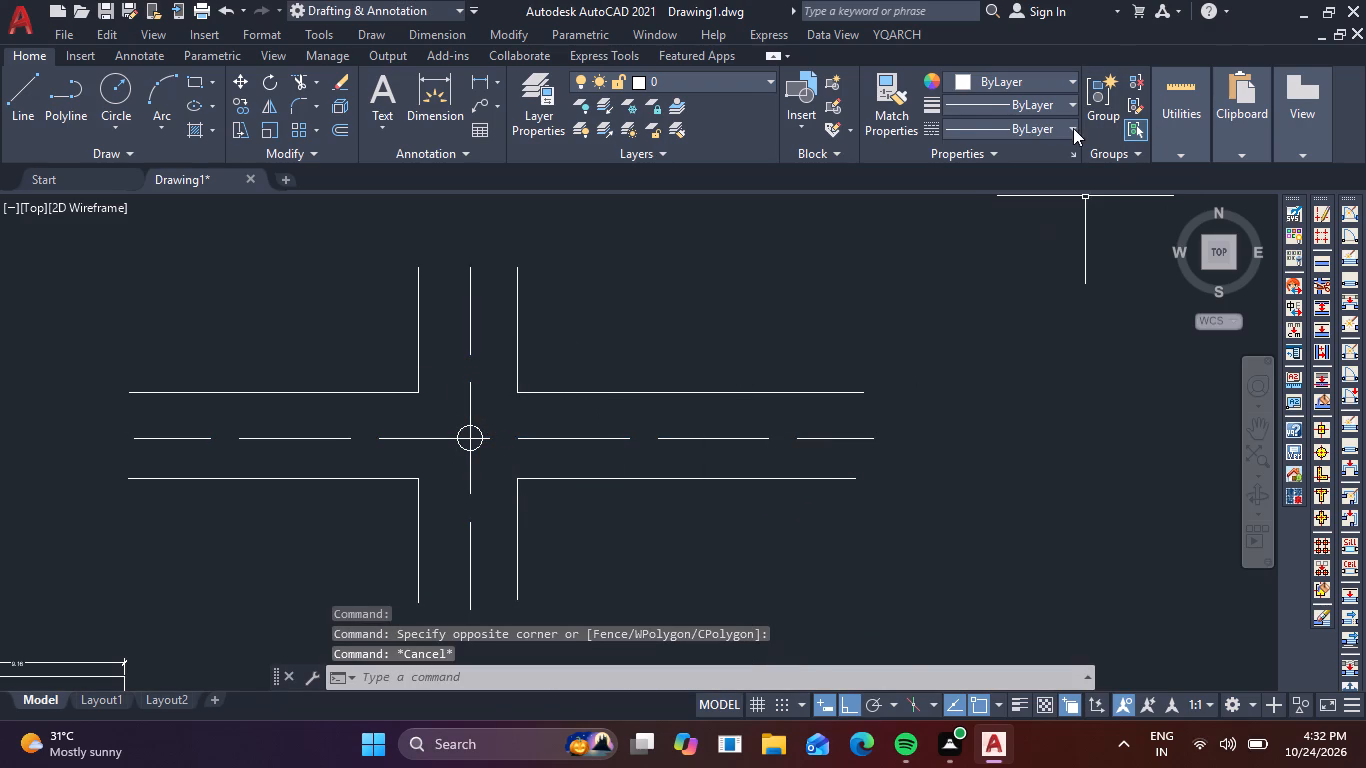
click(1040, 252)
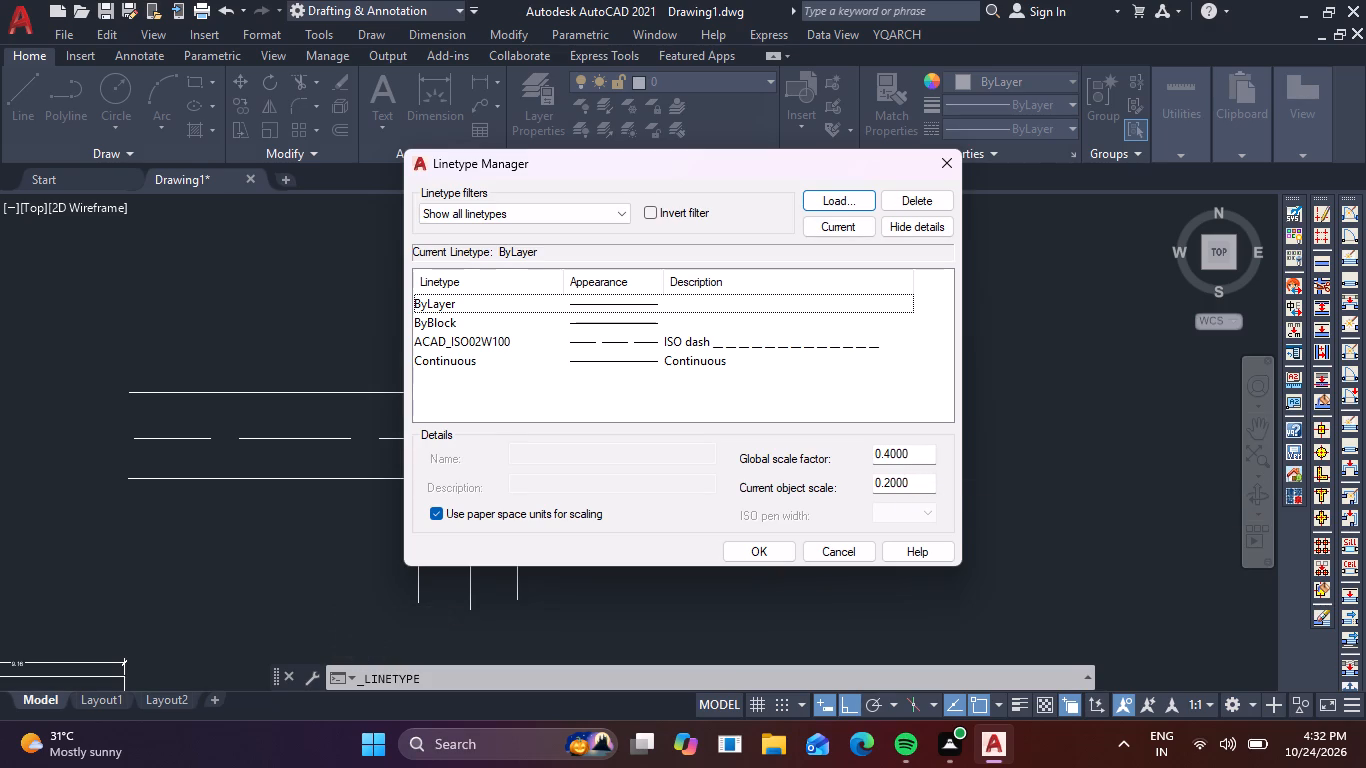
drag(918, 454, 828, 458)
text(.2)
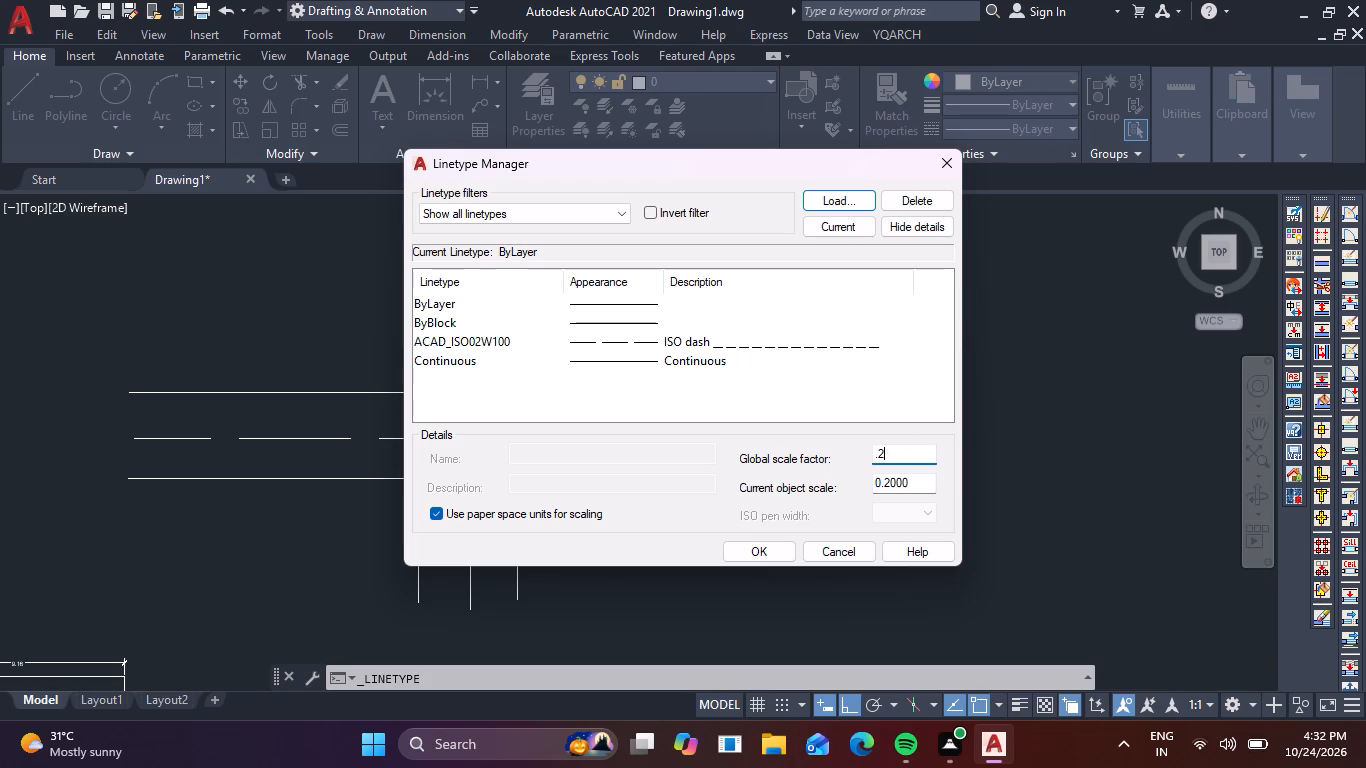
drag(920, 486, 723, 523)
key(BackSpace)
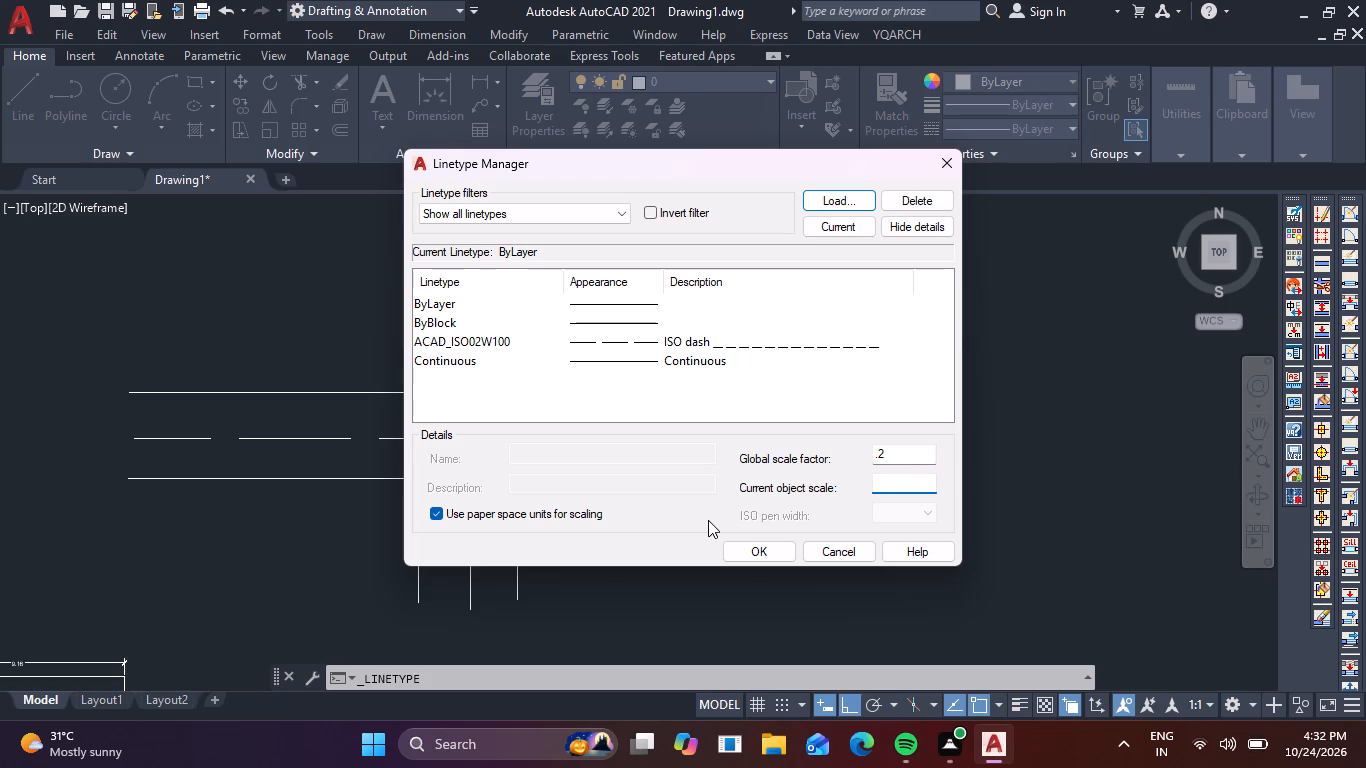
key(period)
key(9)
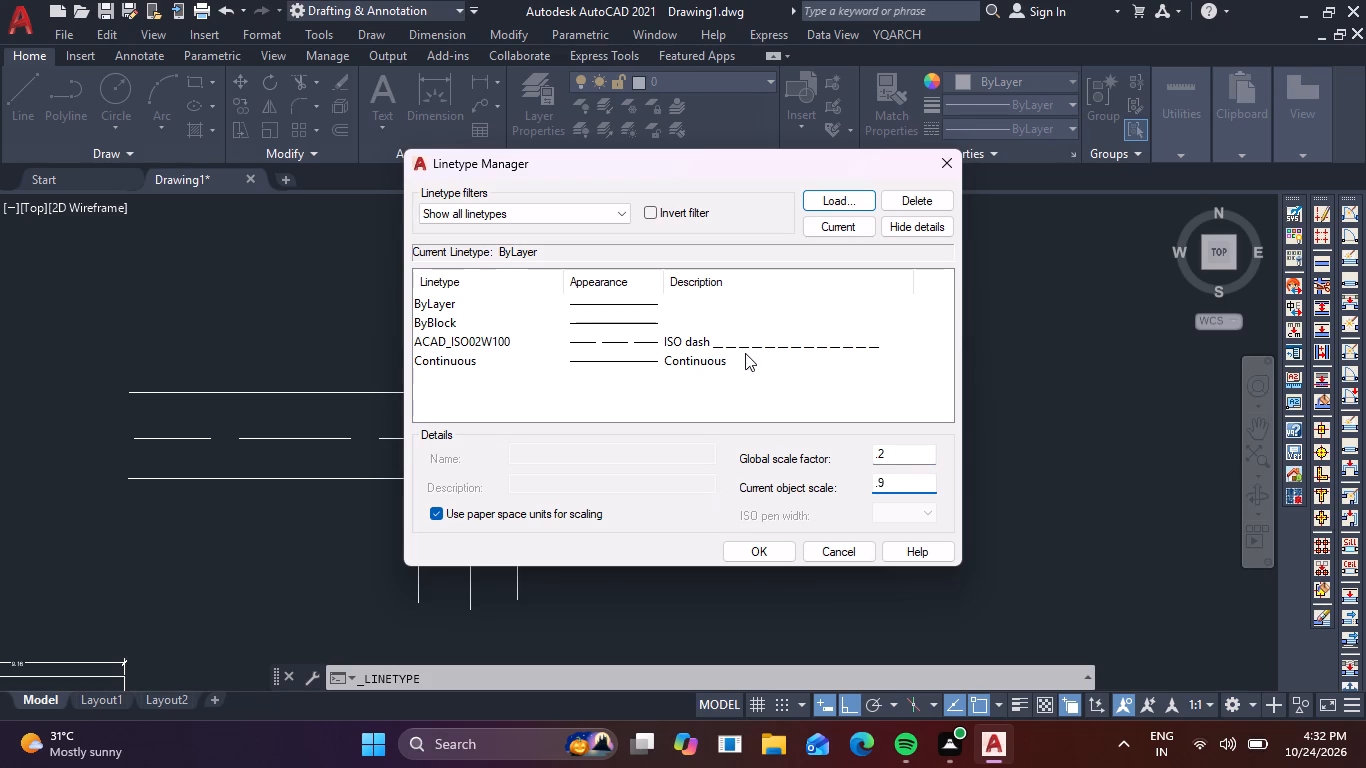
click(760, 343)
click(790, 552)
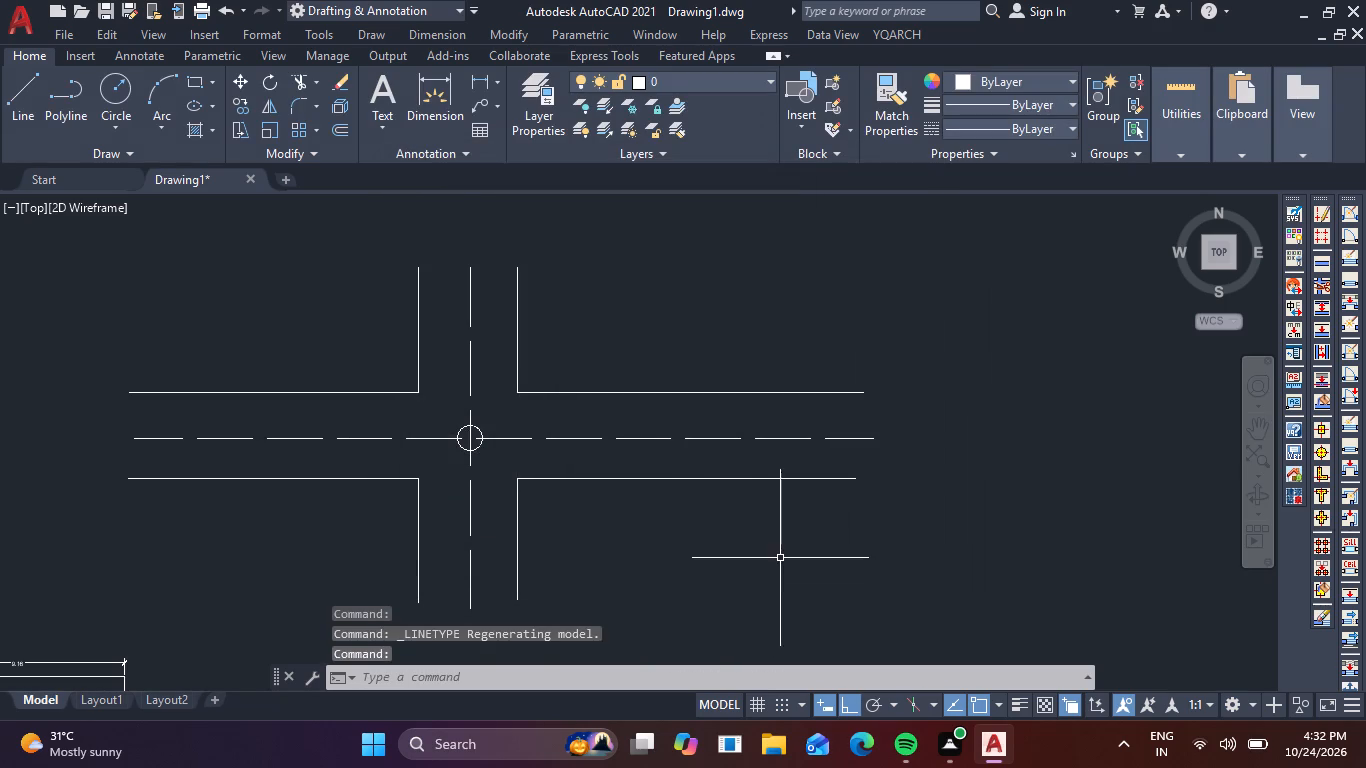
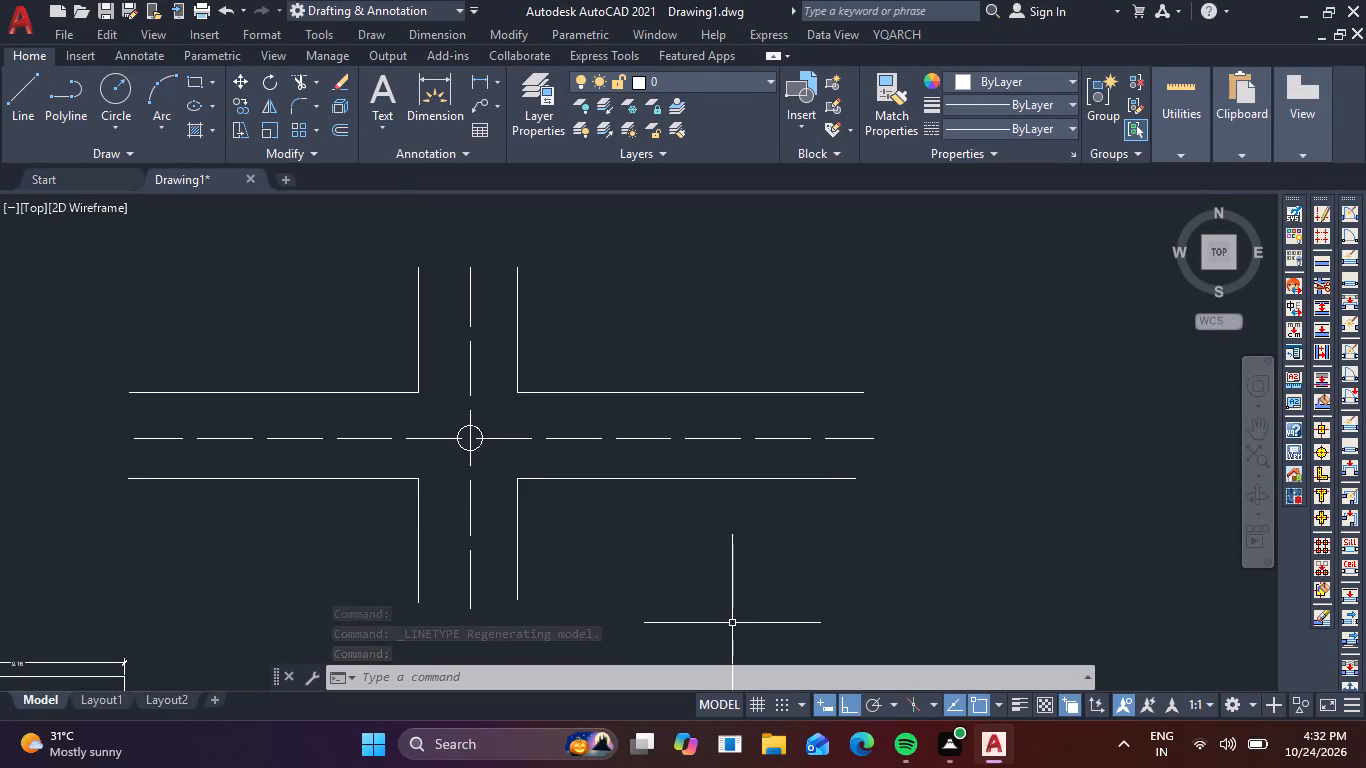
Copy the SECTION A-A' title horizontally across to just below the road junction's lower arm.
key(Escape)
key(Escape)
scroll(732, 623, down, 1)
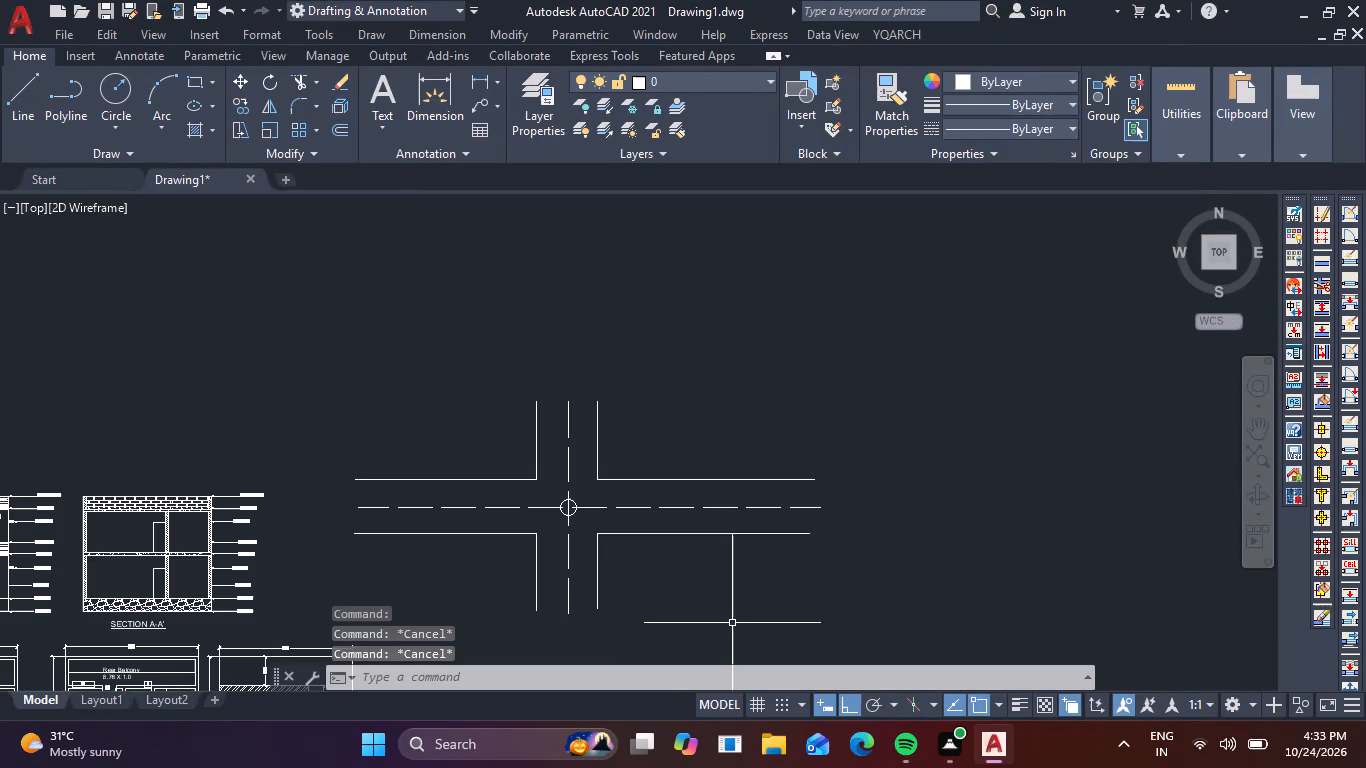
scroll(732, 623, up, 1)
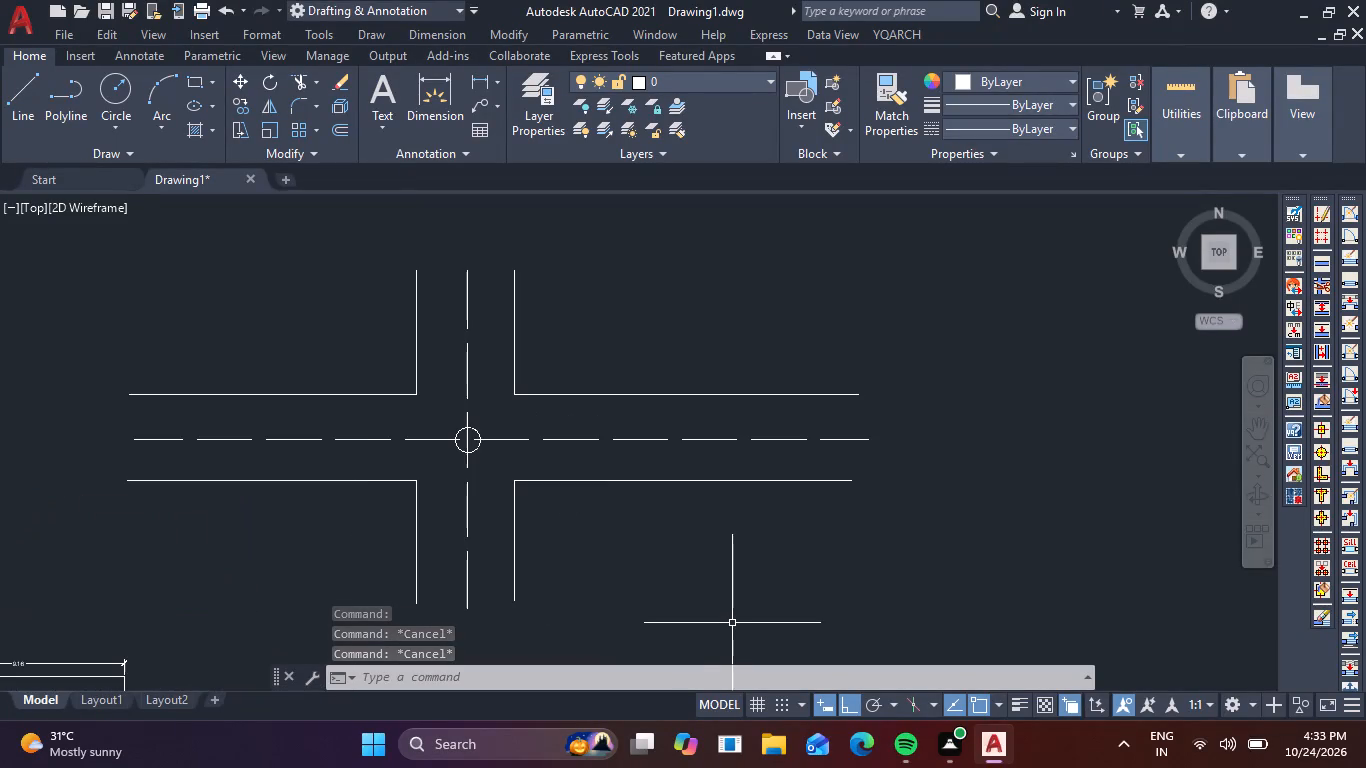
middle_drag(709, 630, 762, 530)
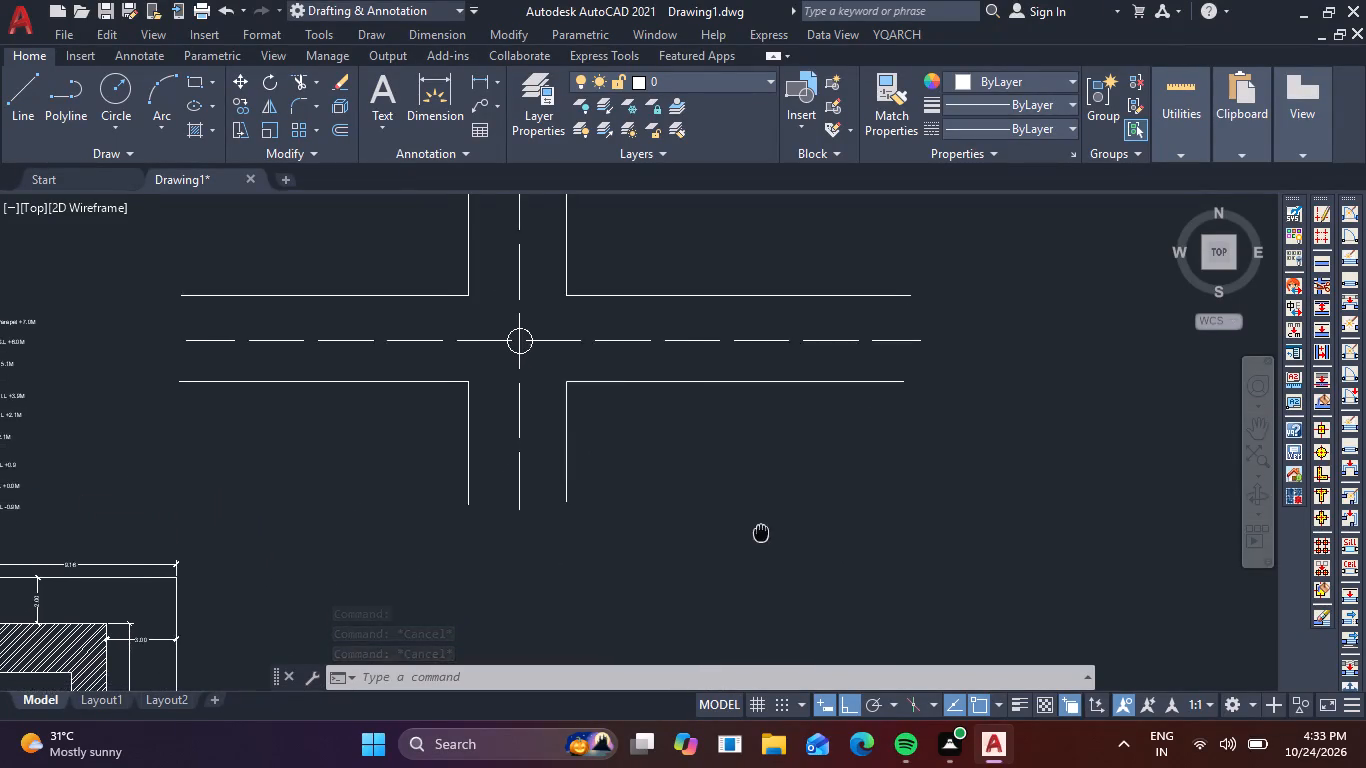
middle_drag(762, 530, 770, 518)
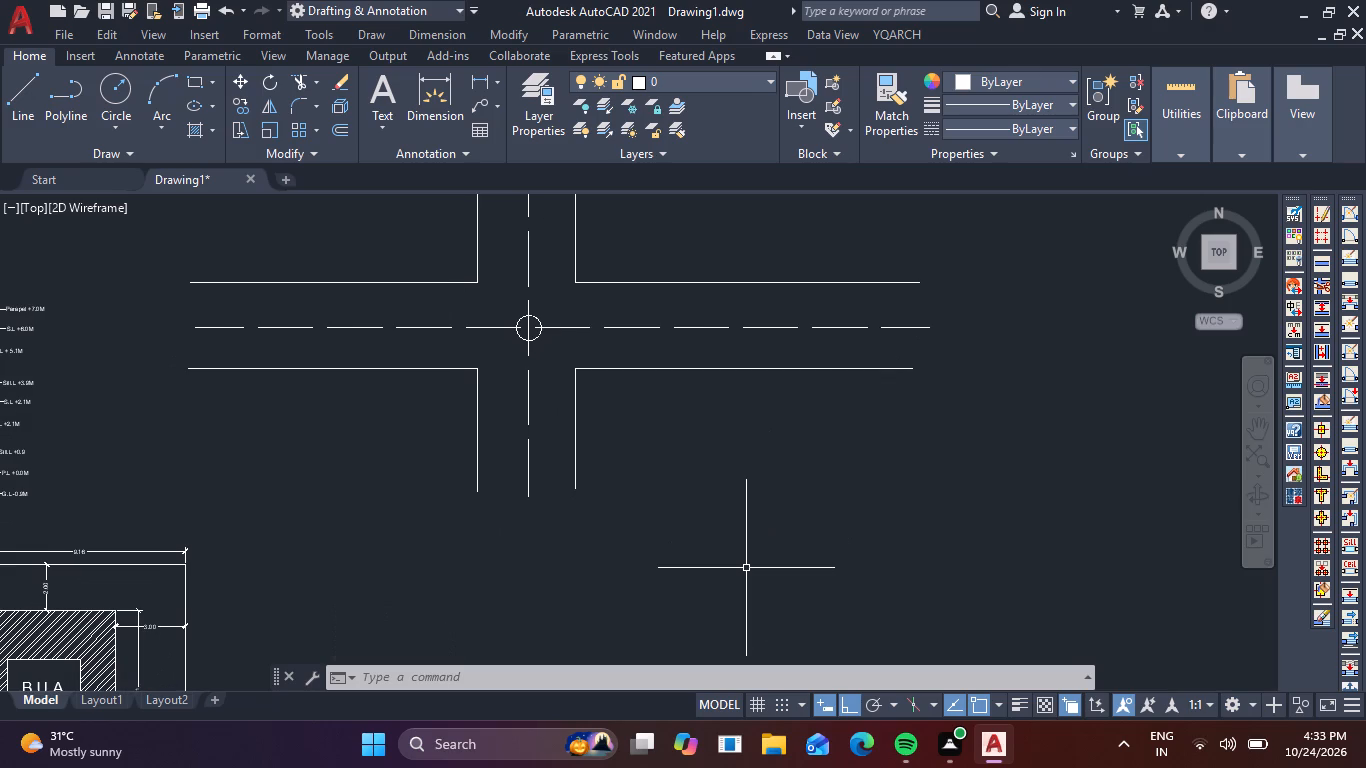
scroll(598, 594, down, 1)
middle_drag(598, 594, 621, 567)
scroll(154, 505, up, 1)
click(155, 527)
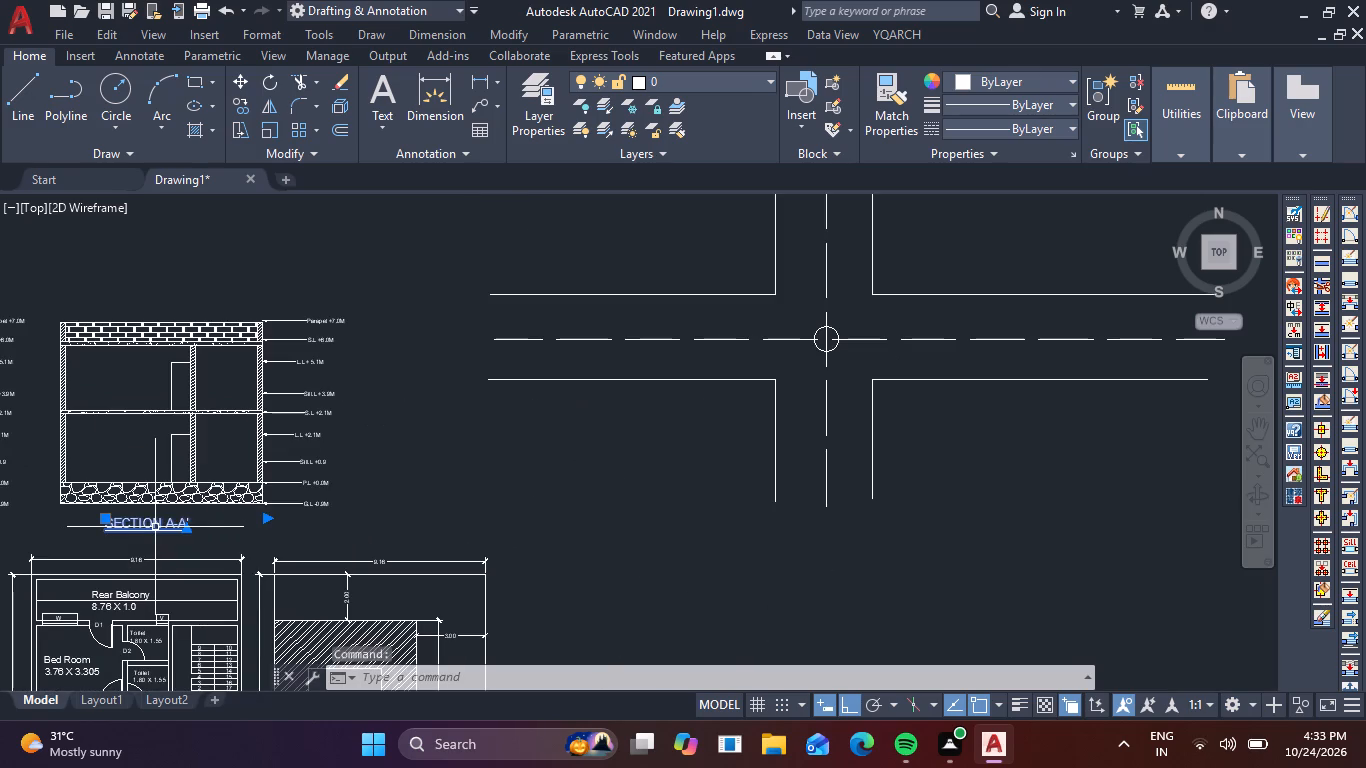
text(CO)
key(space)
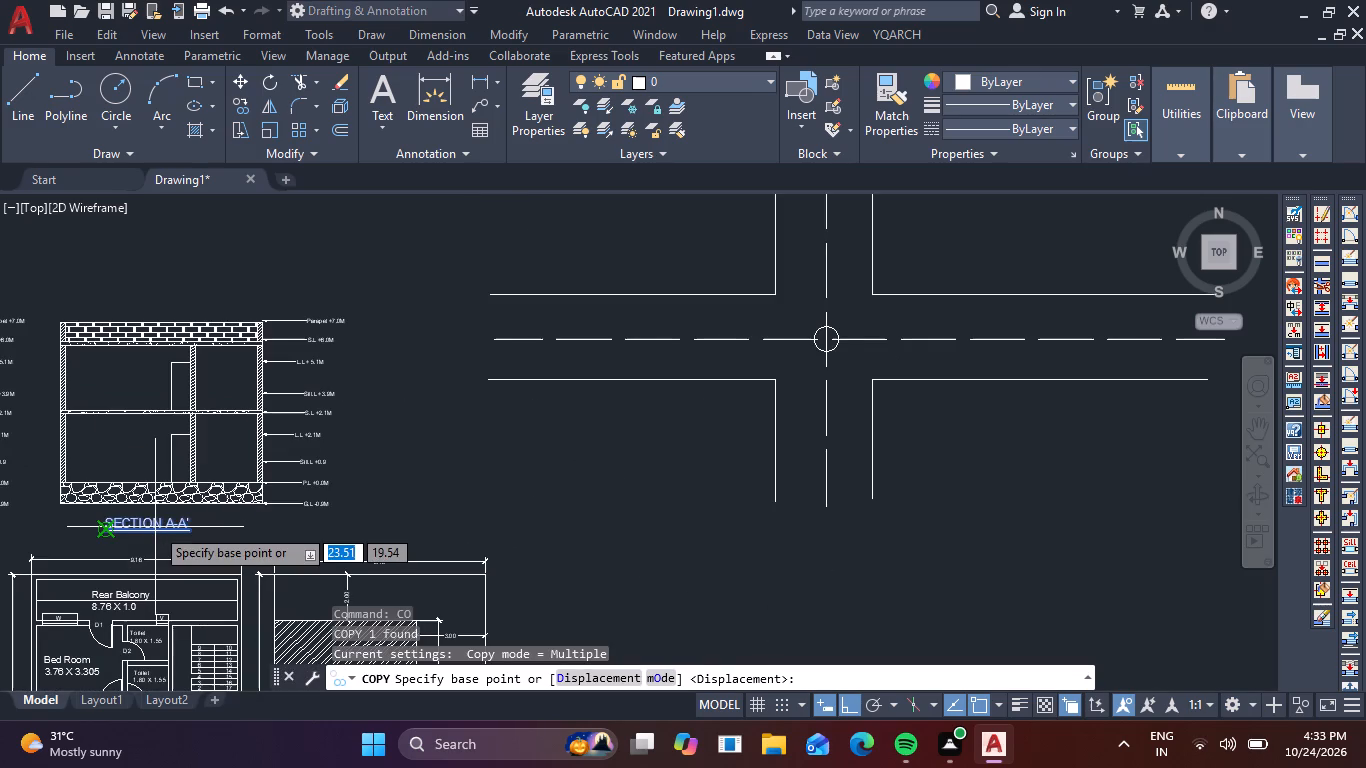
click(155, 527)
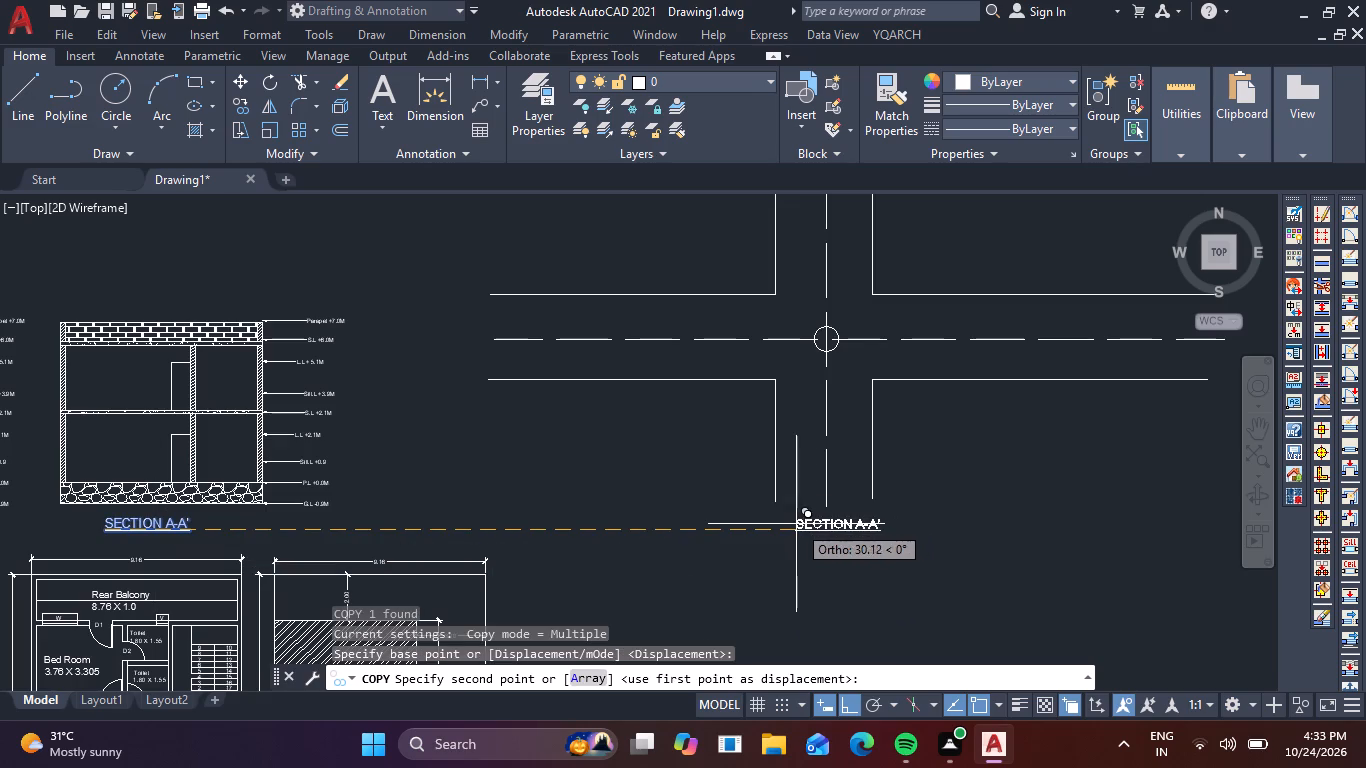
click(786, 531)
key(Escape)
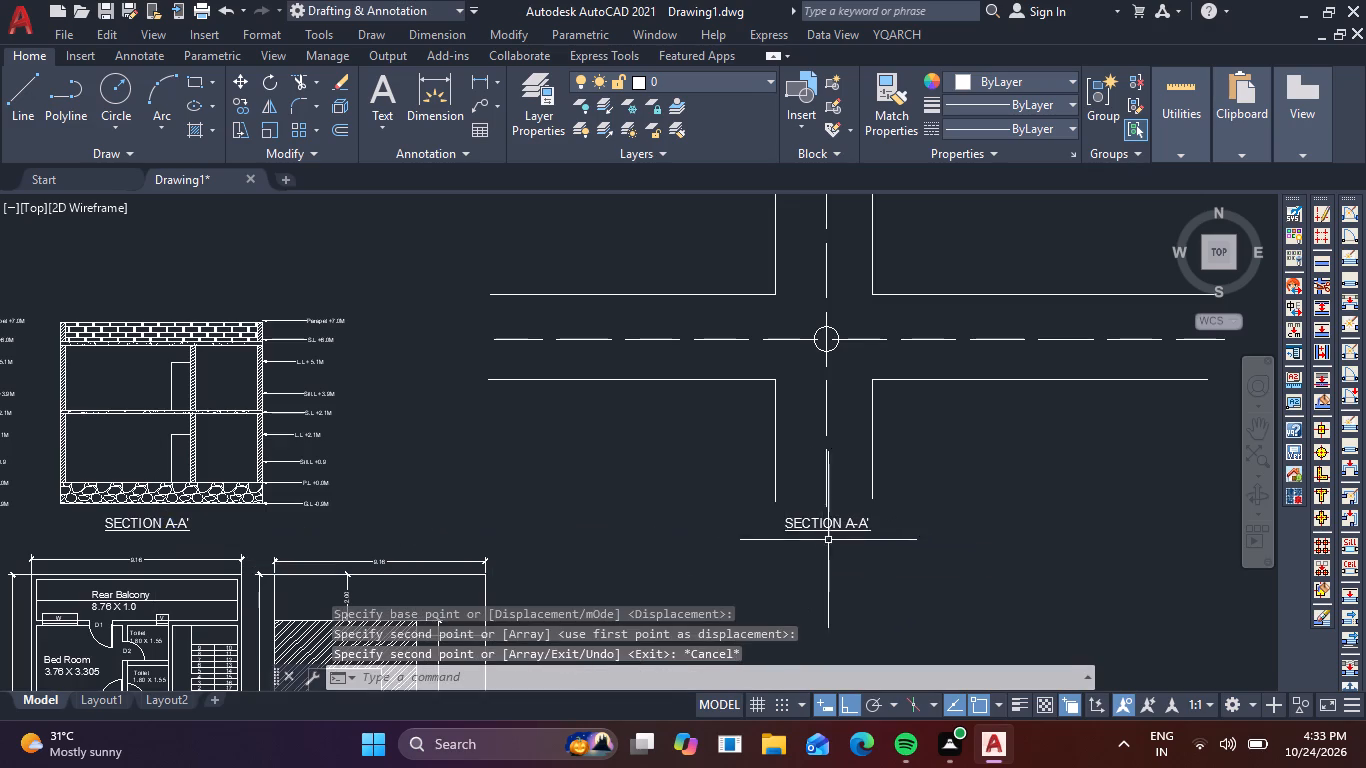
Change the copied title's text beneath the road junction to LOCATION PLAN.
scroll(831, 538, up, 2)
double_click(821, 506)
drag(954, 492, 953, 503)
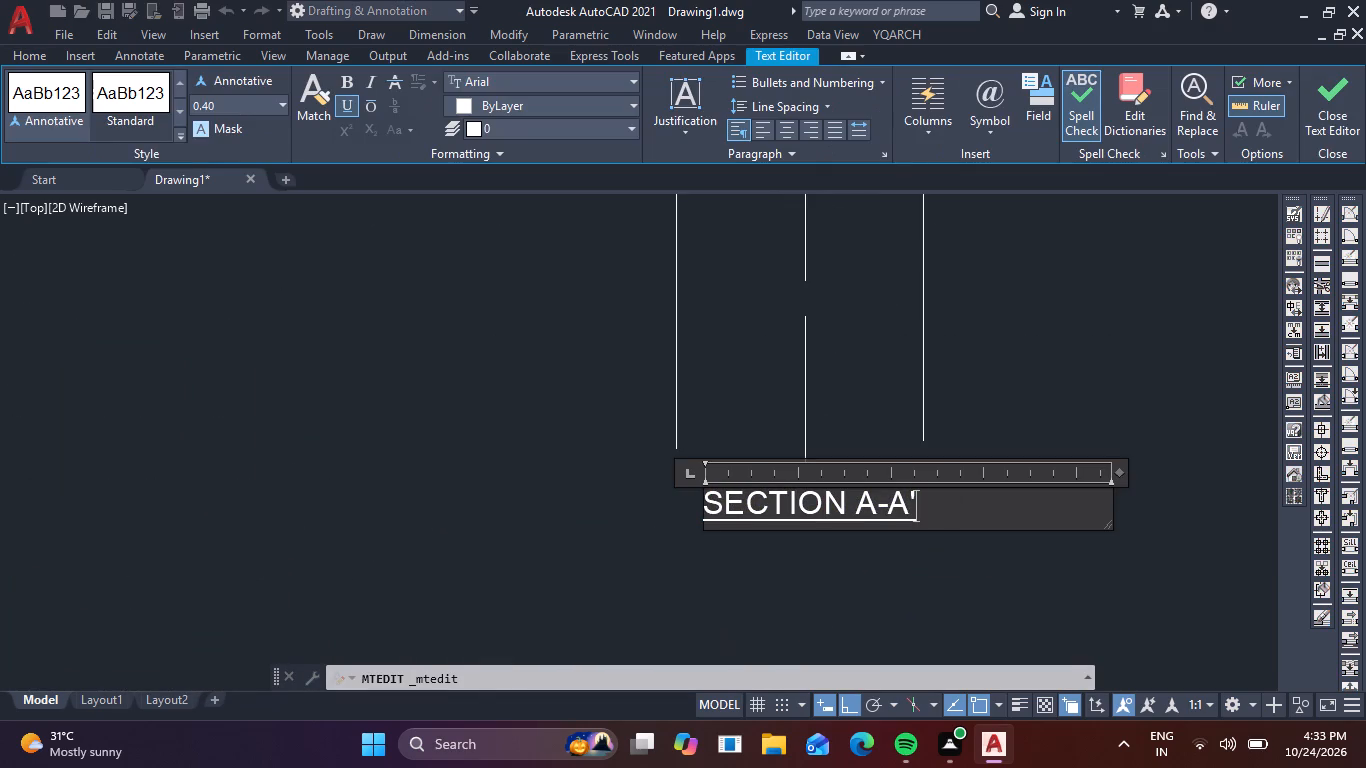
key(BackSpace)
key(BackSpace)
key(BackSpace)
key(BackSpace)
key(BackSpace)
key(BackSpace)
key(BackSpace)
key(BackSpace)
key(BackSpace)
key(BackSpace)
key(BackSpace)
key(BackSpace)
key(BackSpace)
key(BackSpace)
key(BackSpace)
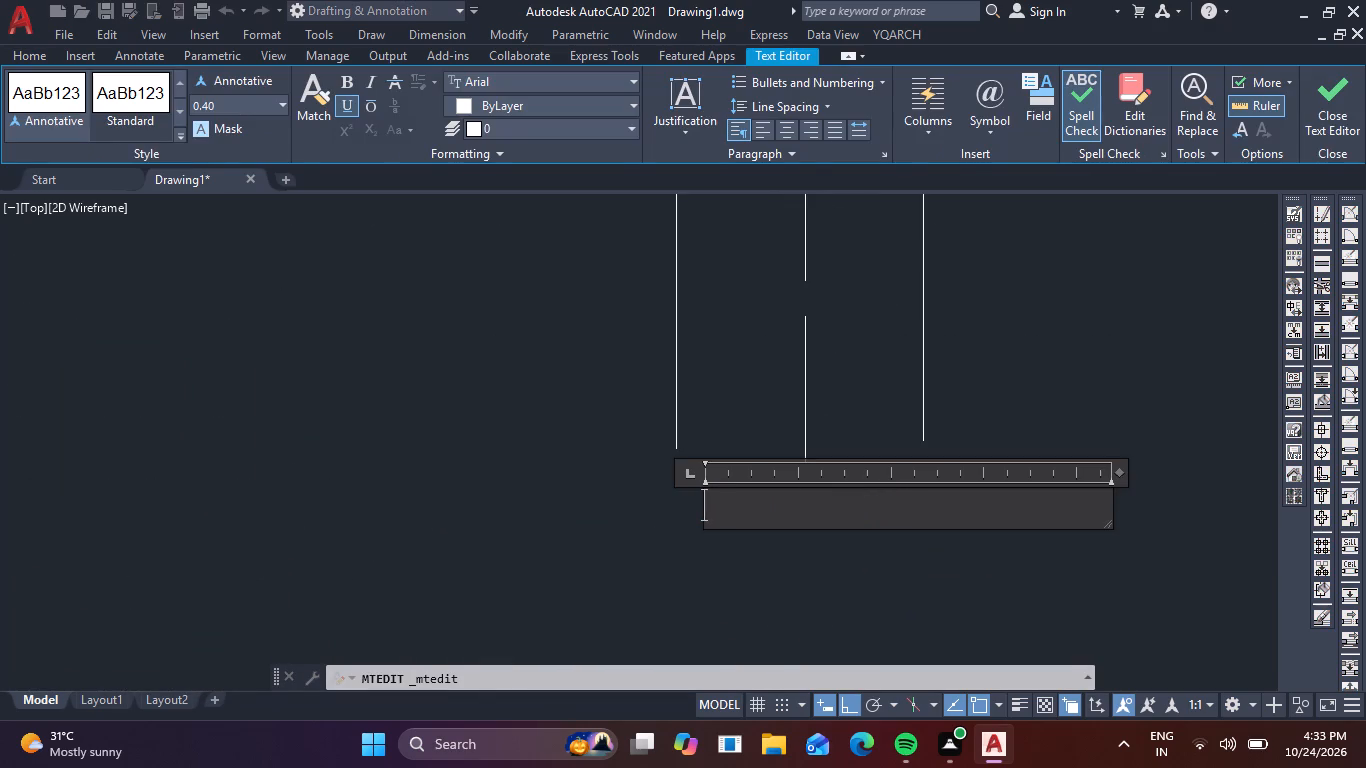
text(LOCATION)
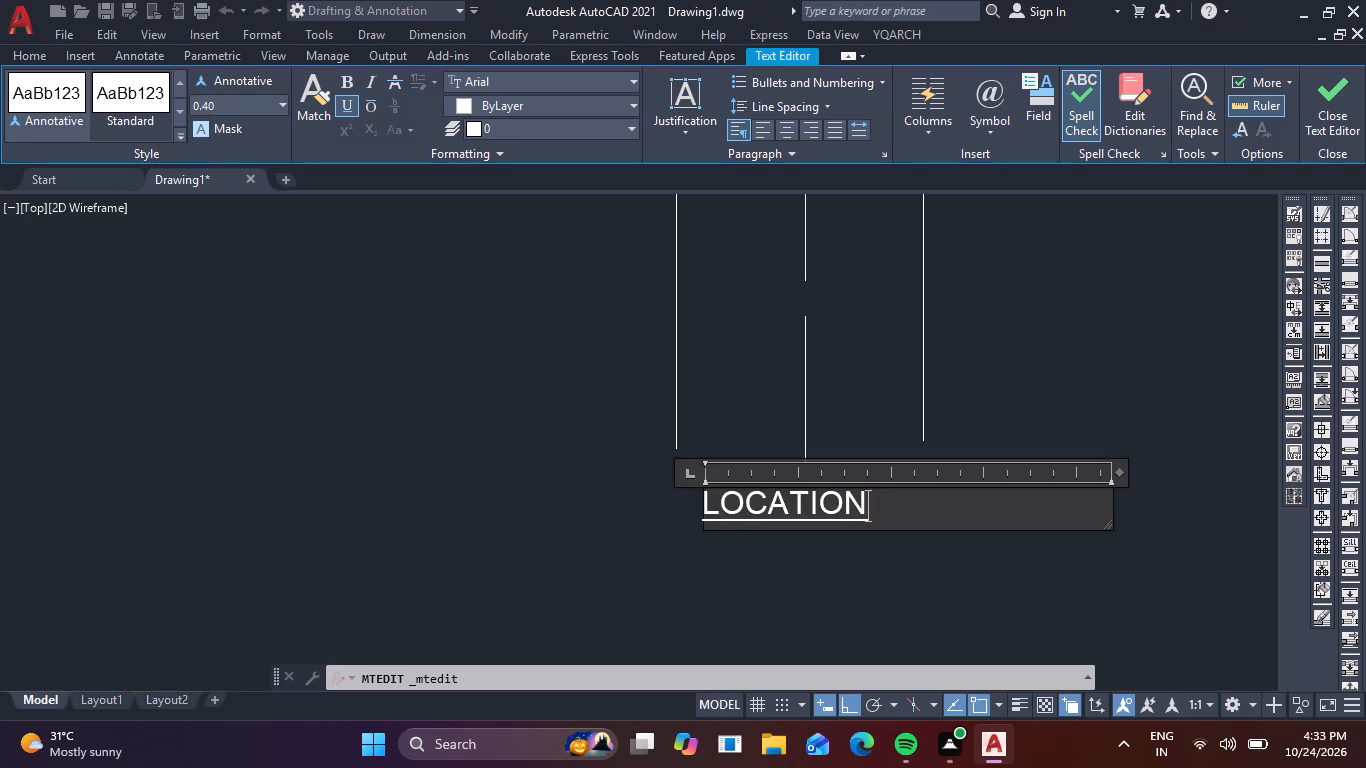
key(space)
text(PLAN)
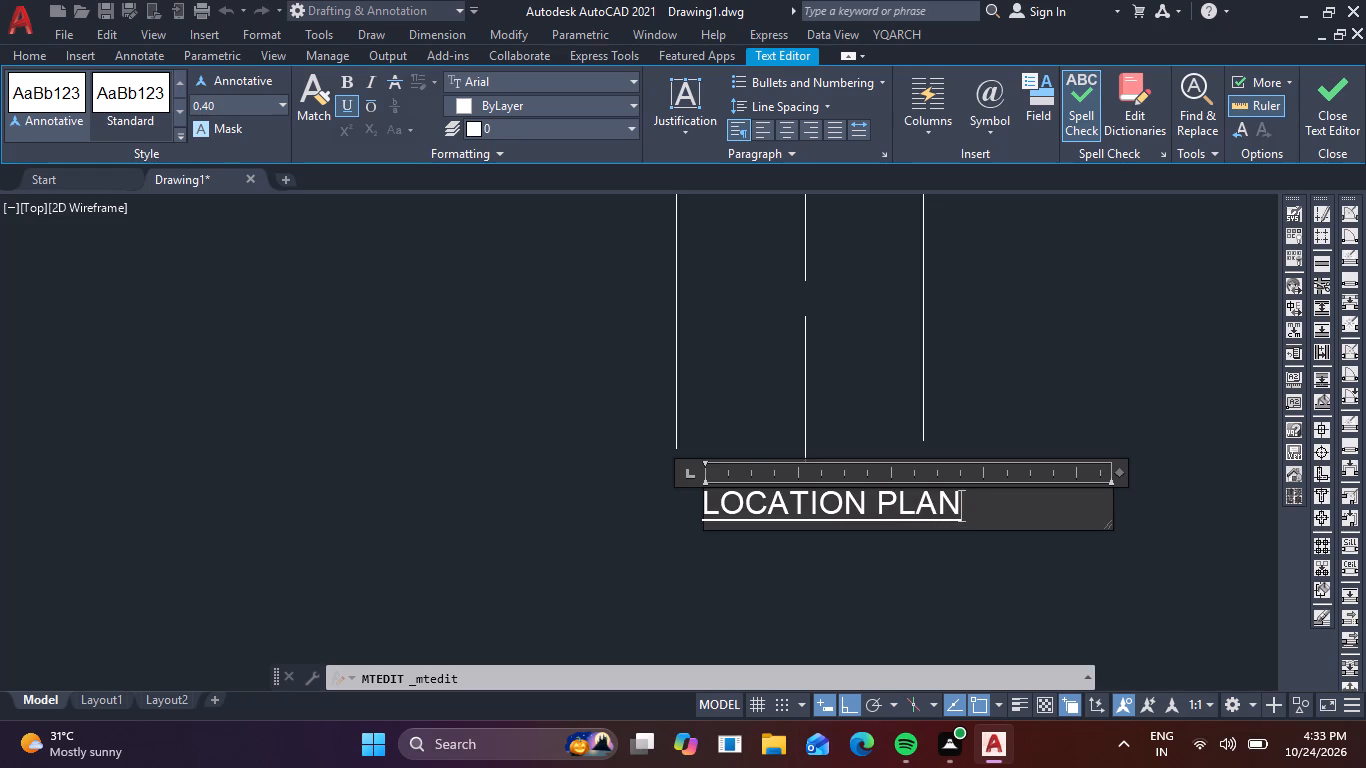
click(996, 412)
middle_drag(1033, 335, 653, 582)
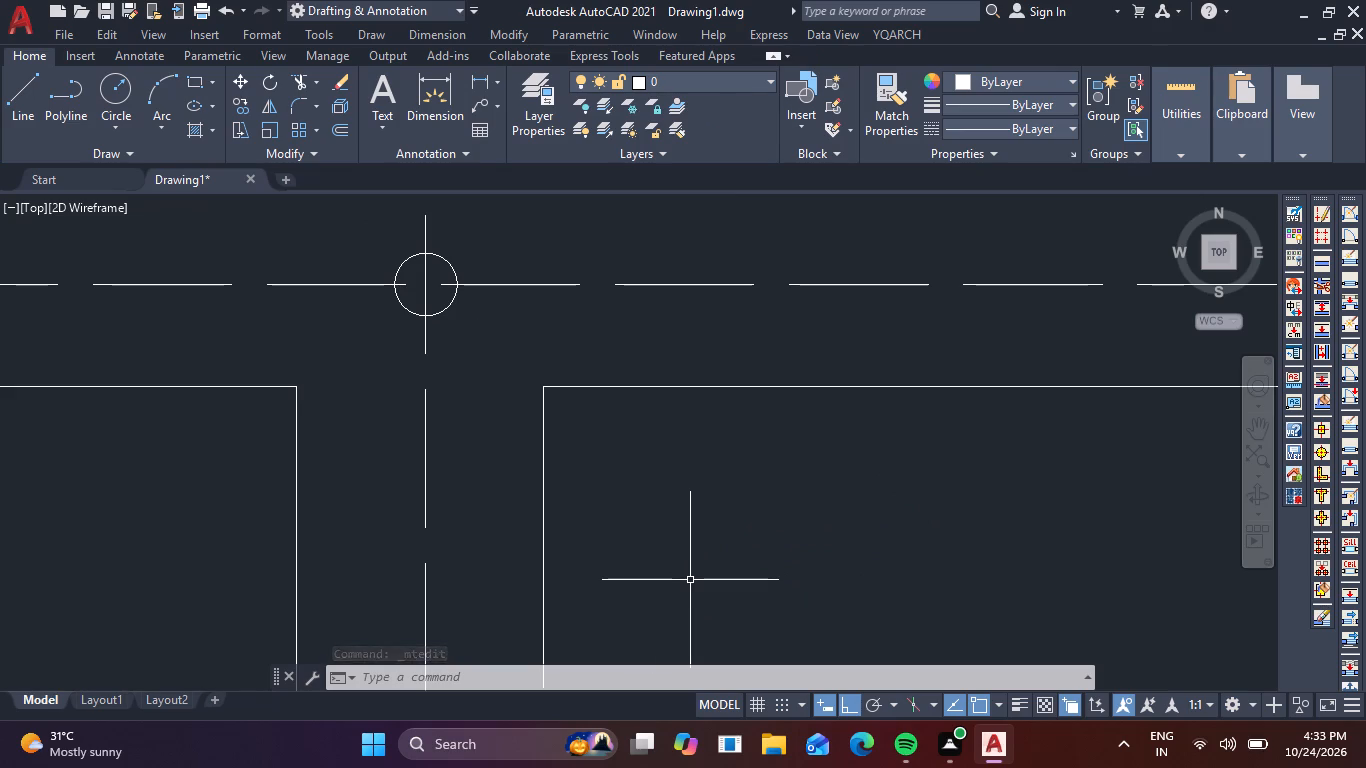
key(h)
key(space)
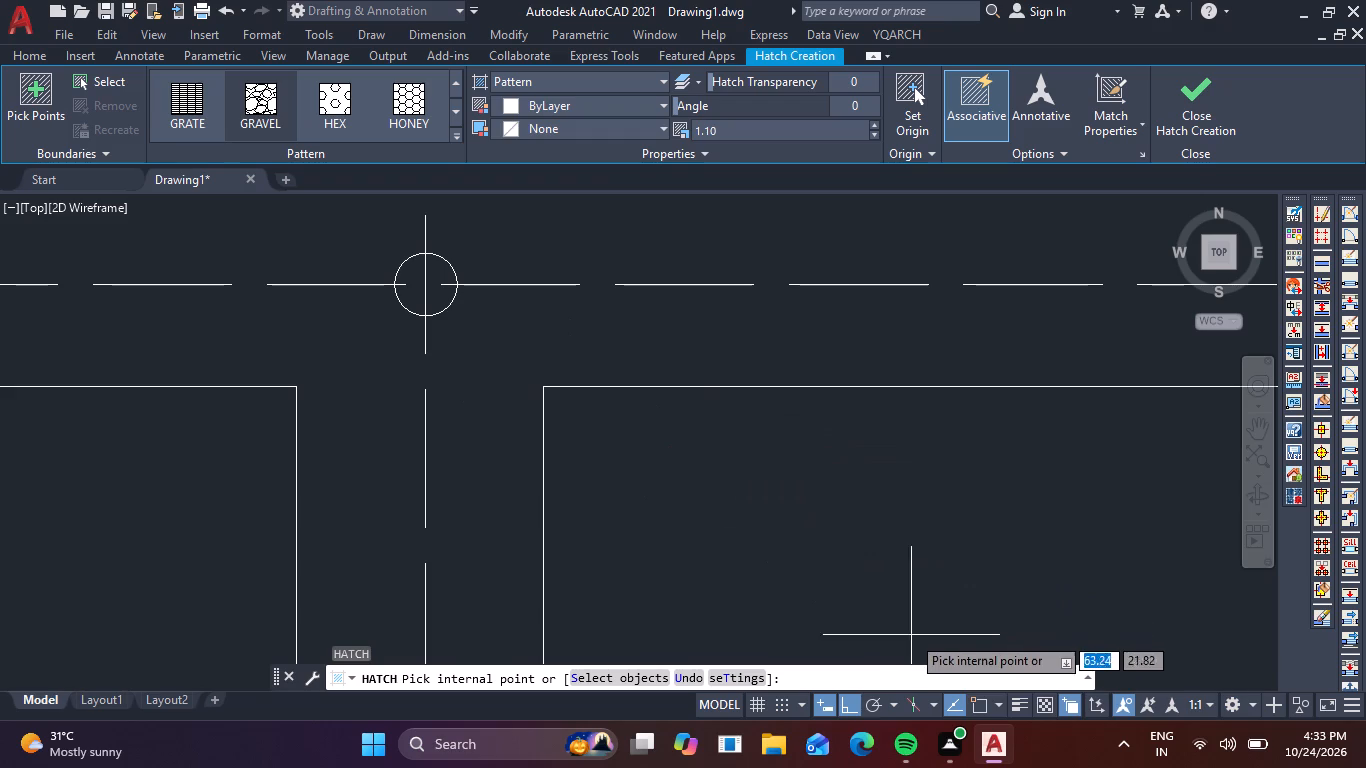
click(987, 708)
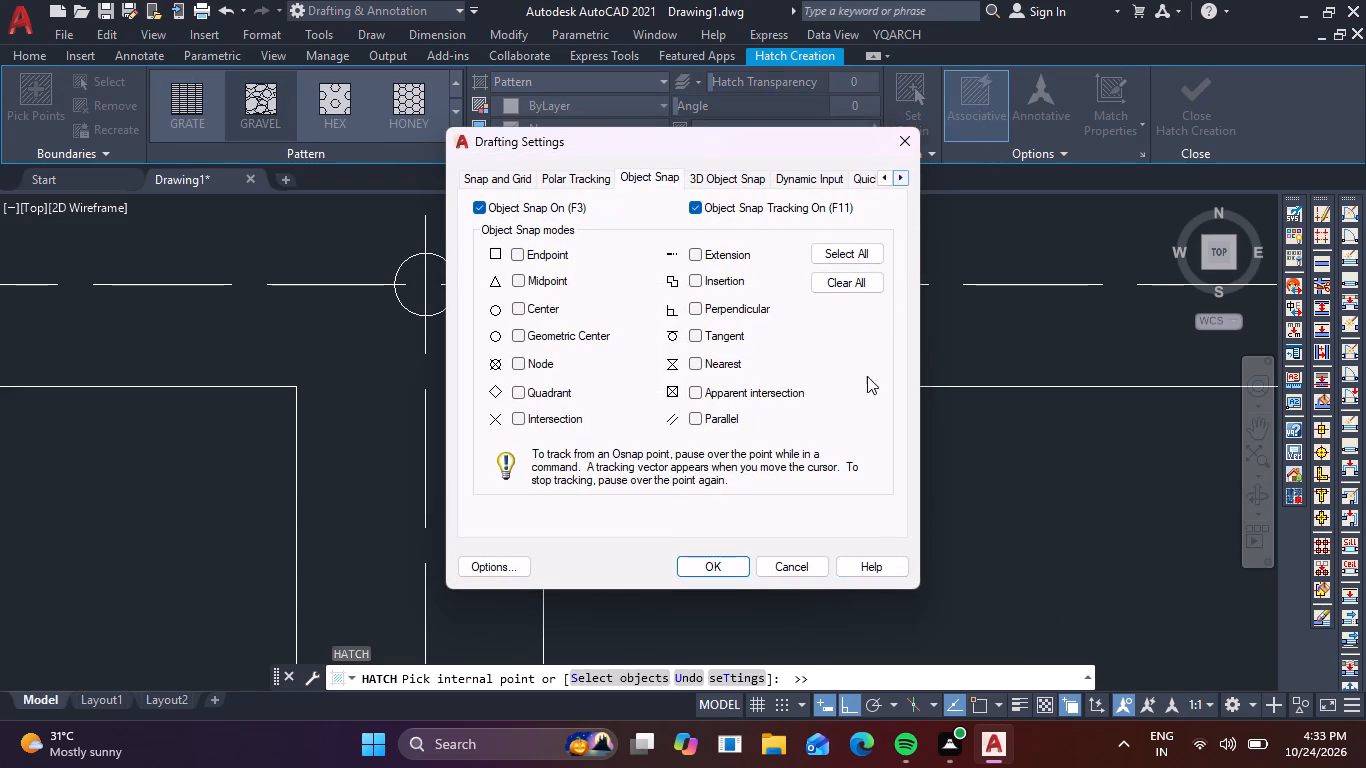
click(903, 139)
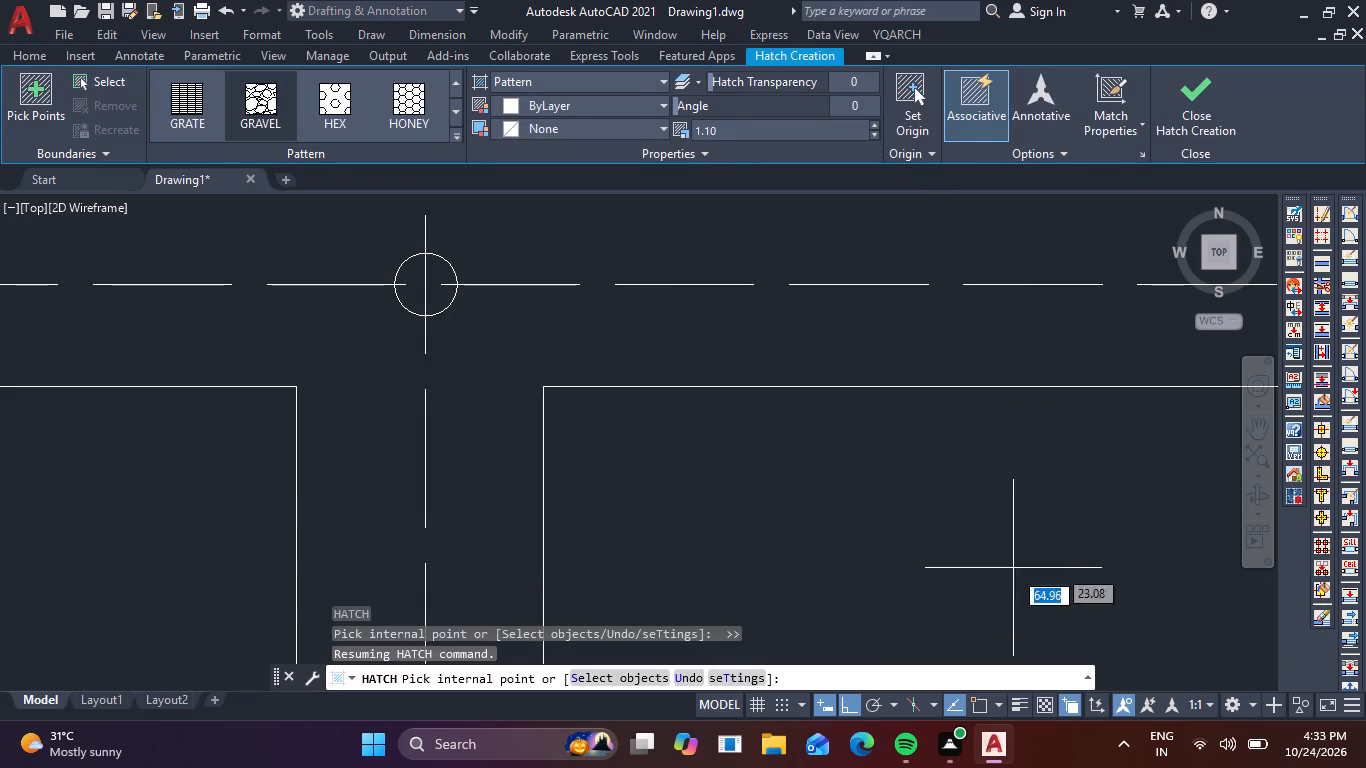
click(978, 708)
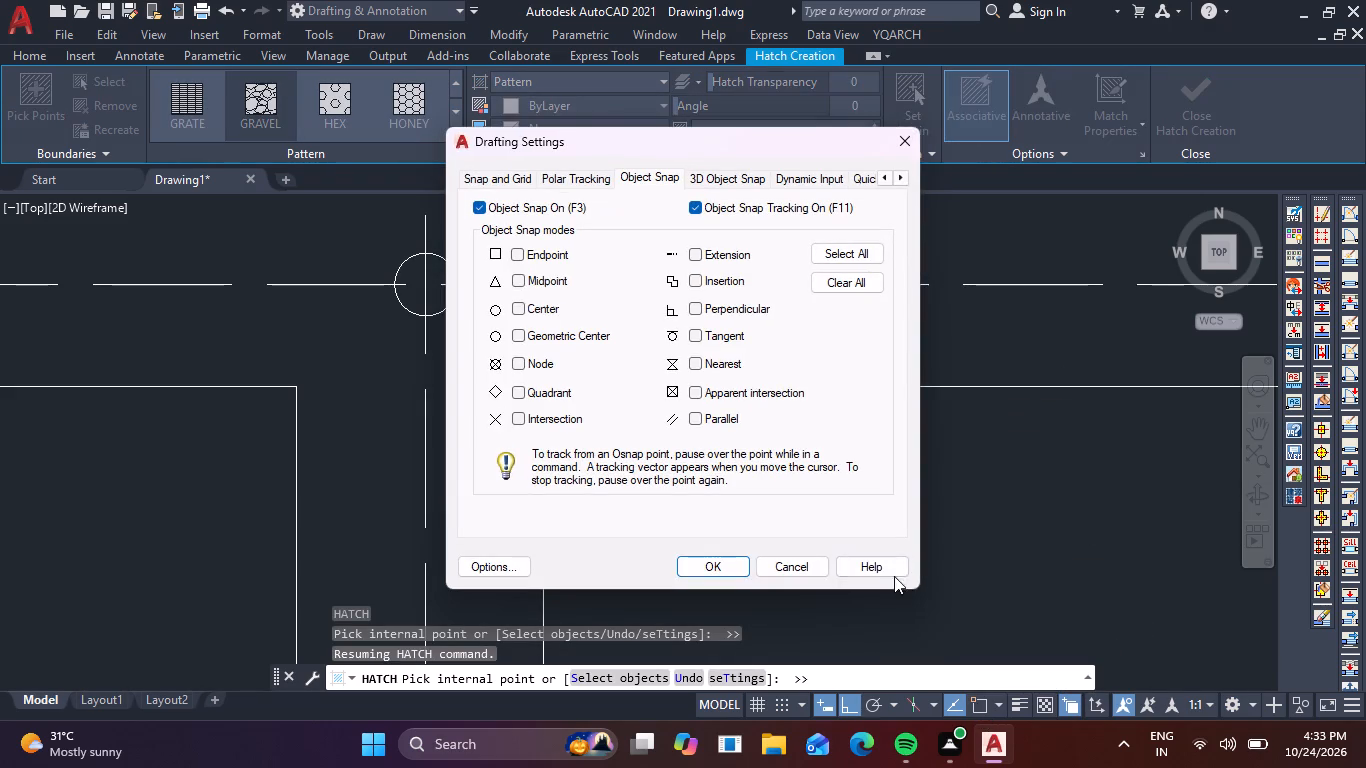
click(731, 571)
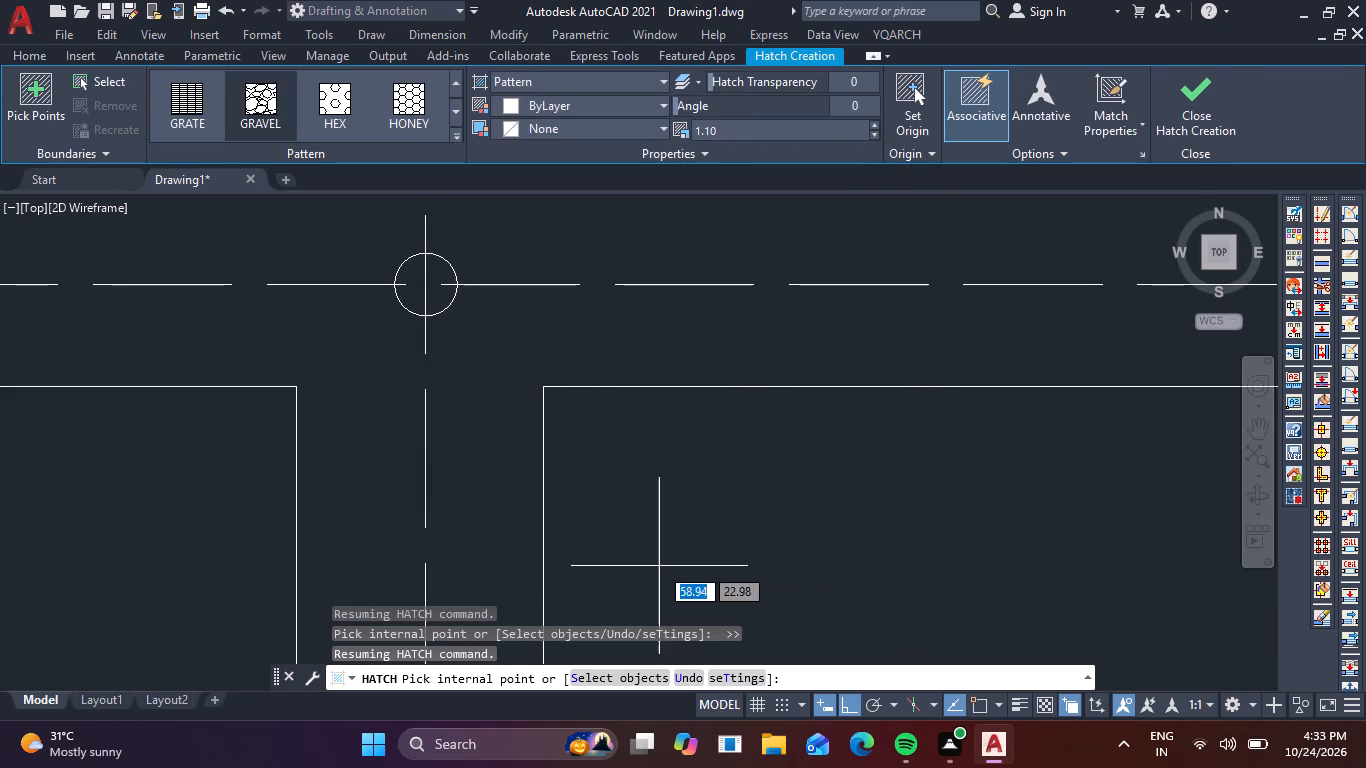
Enable every object snap mode in the drafting settings, from Endpoint and Midpoint through Apparent intersection and Parallel.
click(979, 701)
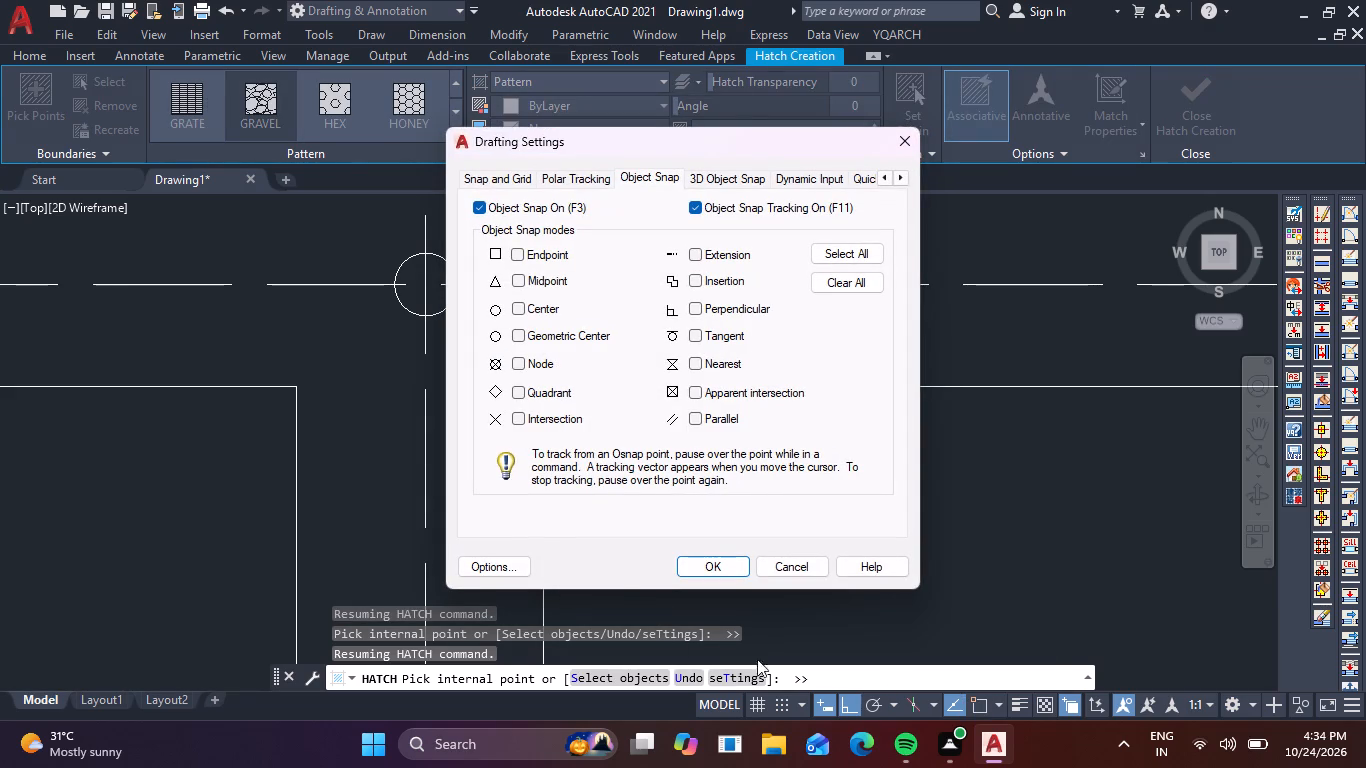
click(518, 252)
click(521, 288)
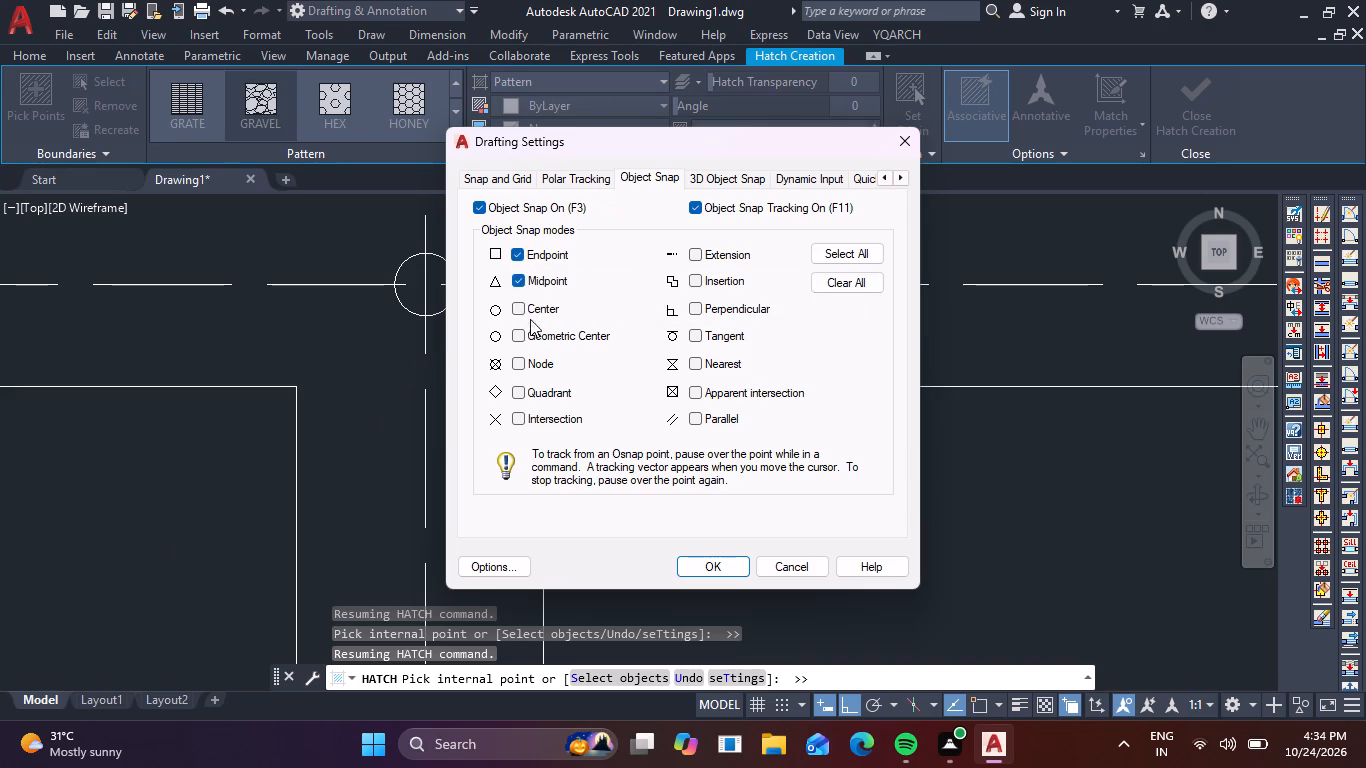
click(527, 306)
click(518, 339)
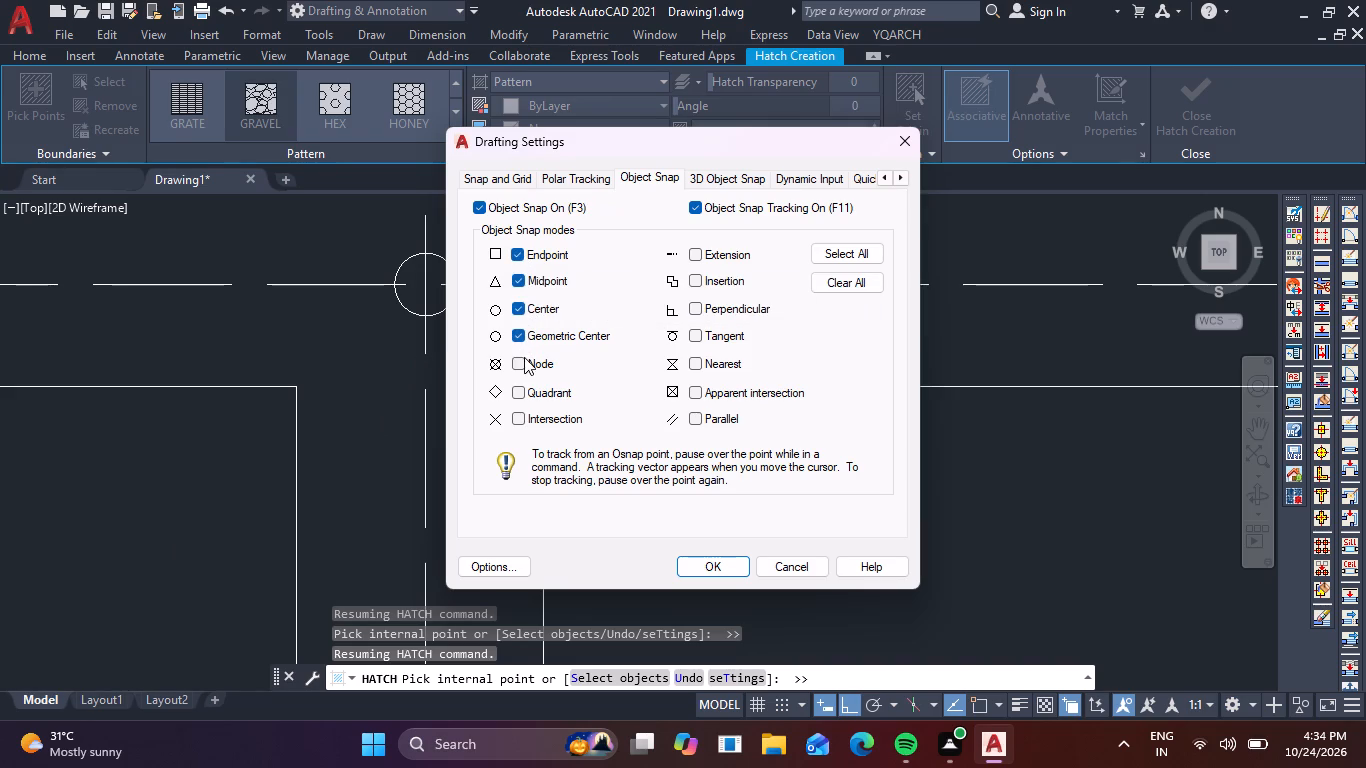
click(520, 369)
click(522, 392)
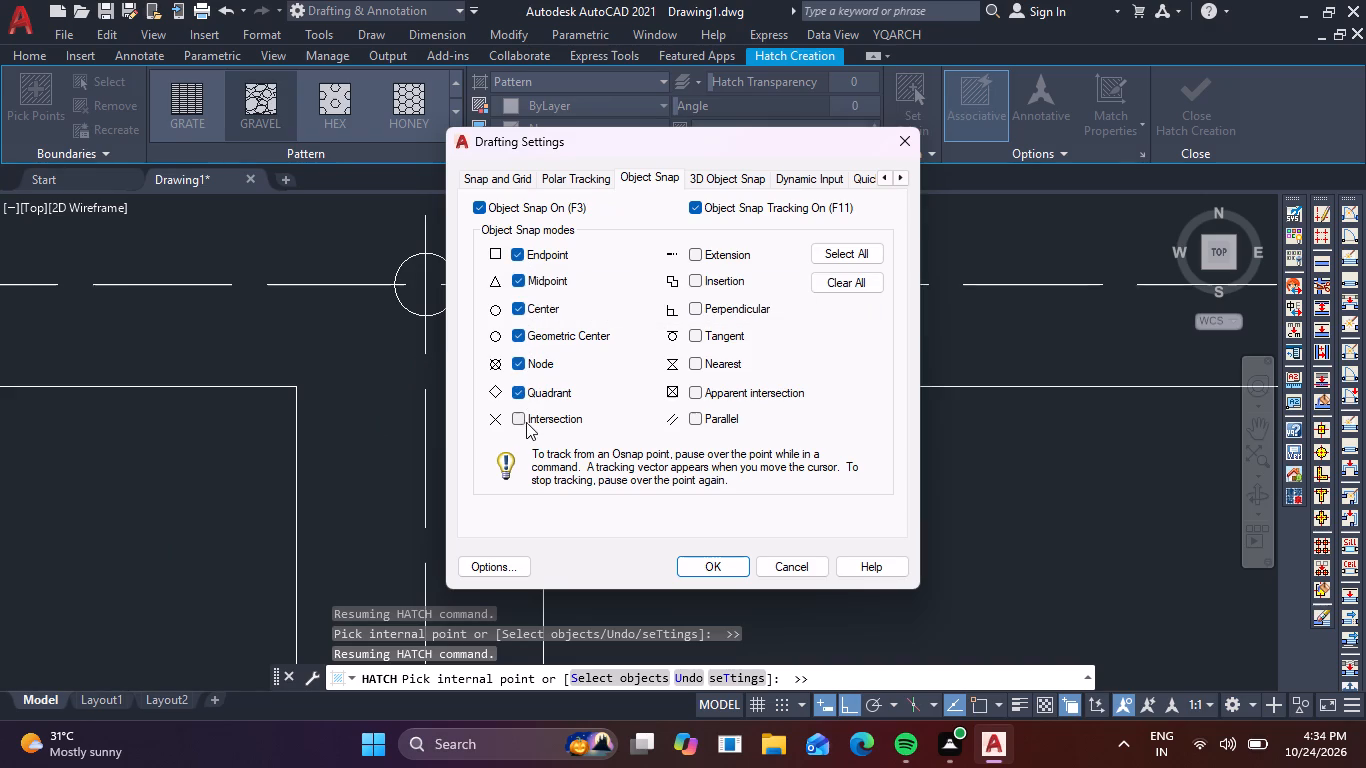
click(526, 423)
click(701, 257)
click(695, 283)
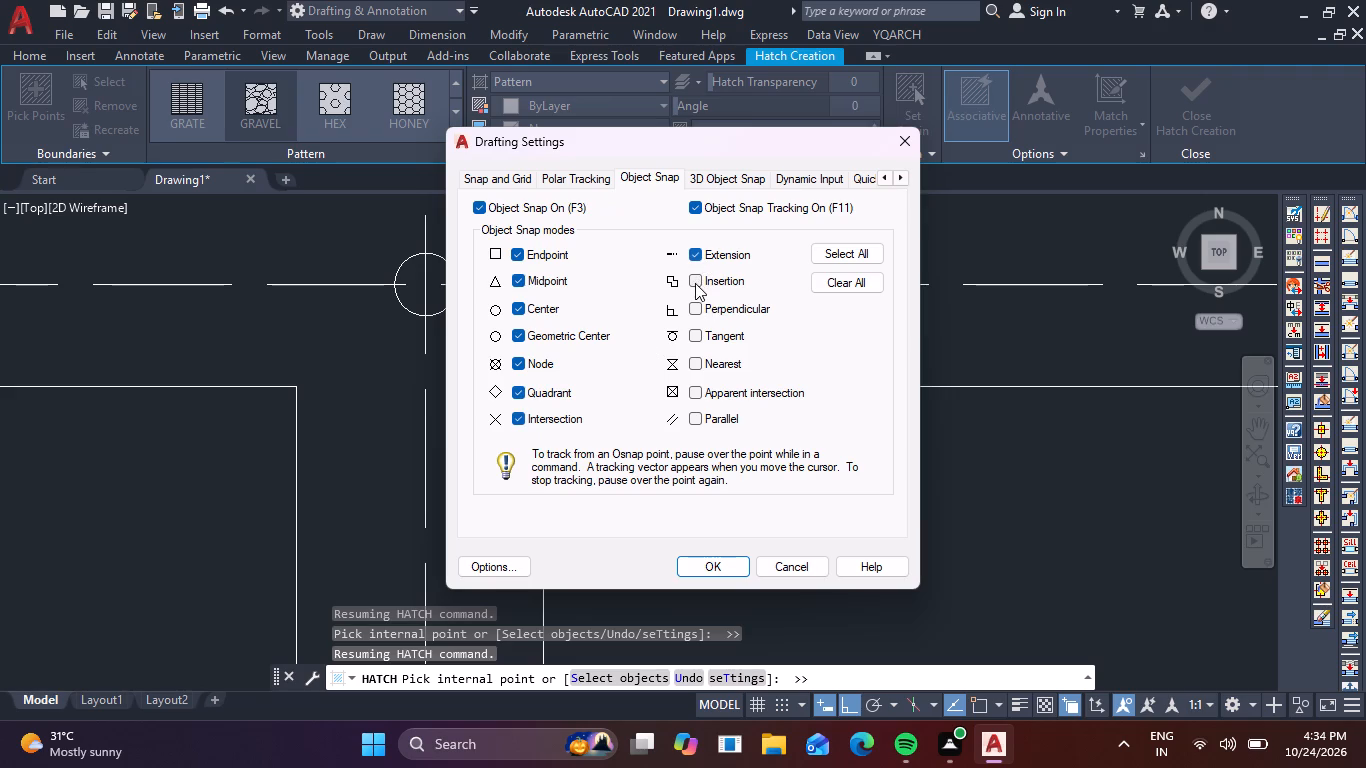
click(690, 311)
click(696, 336)
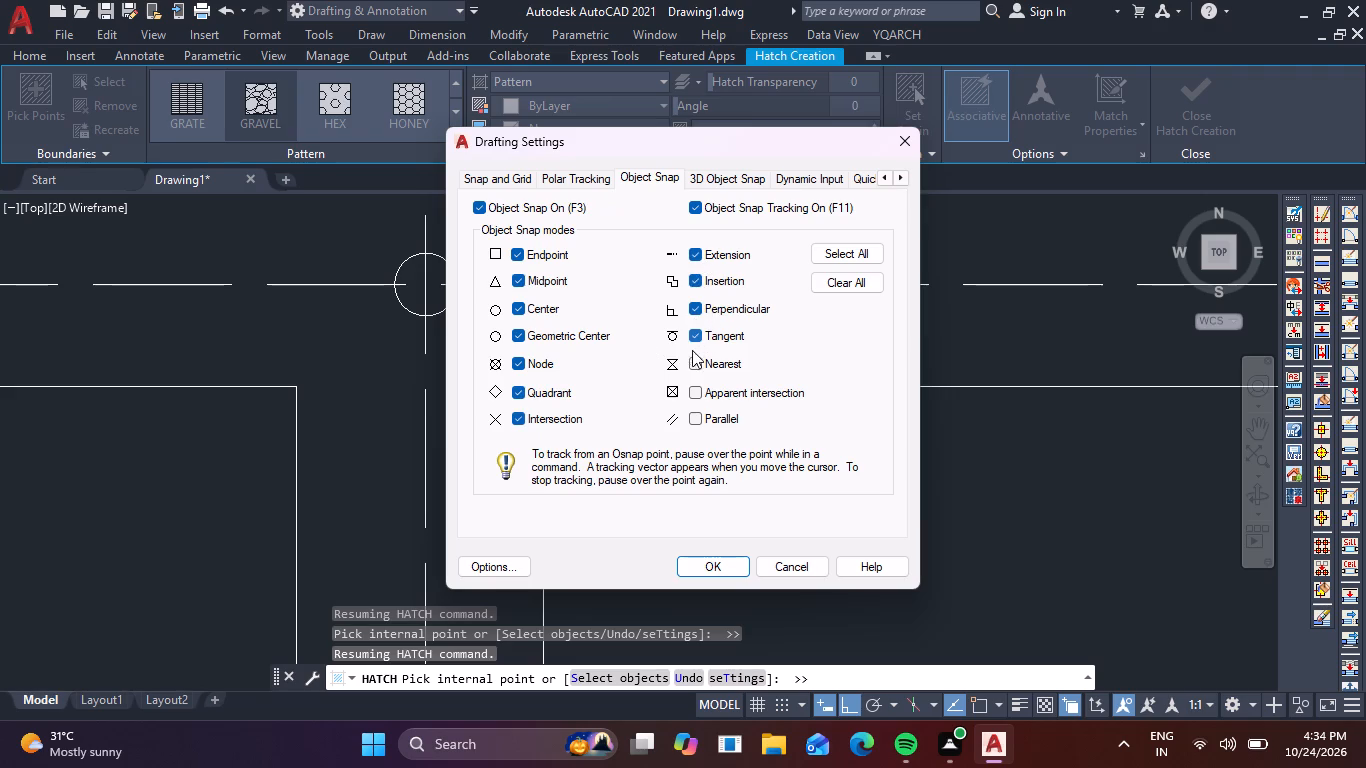
click(691, 362)
click(696, 388)
click(700, 422)
click(714, 564)
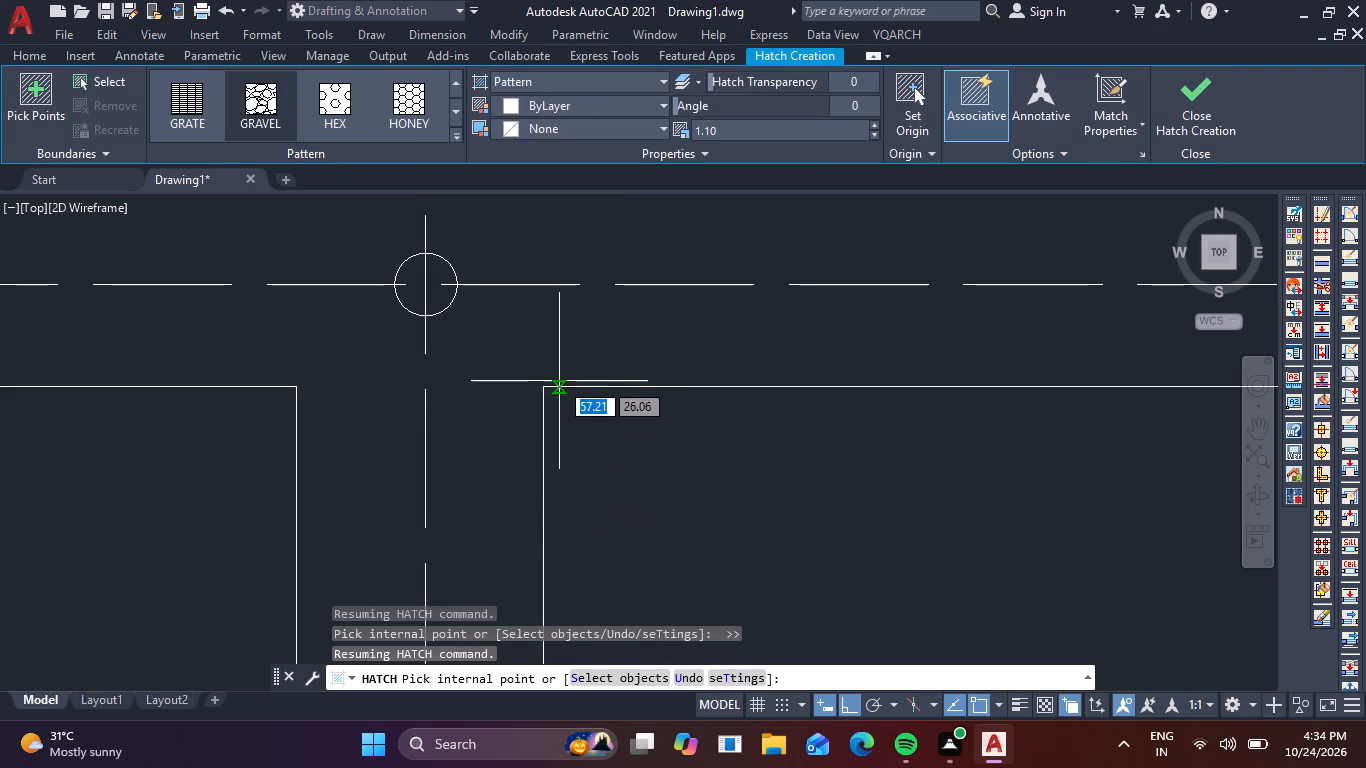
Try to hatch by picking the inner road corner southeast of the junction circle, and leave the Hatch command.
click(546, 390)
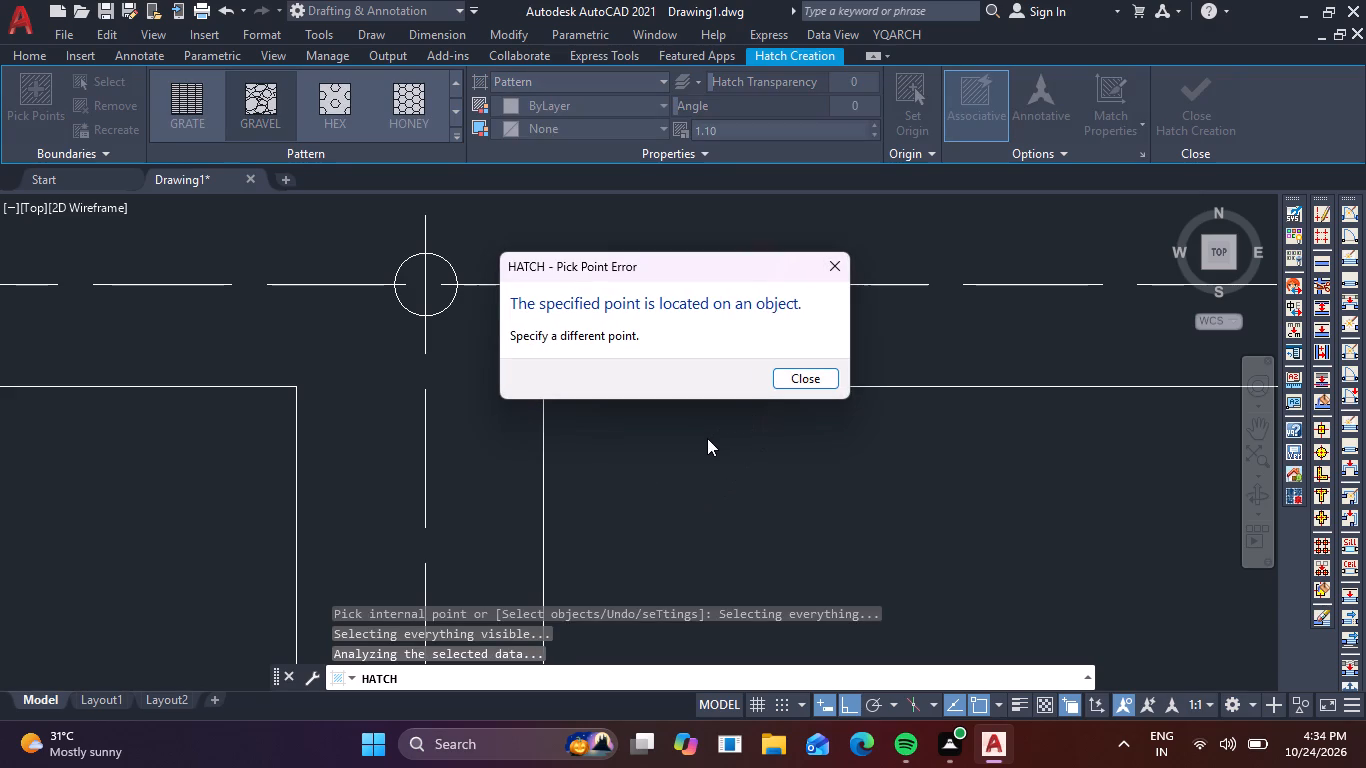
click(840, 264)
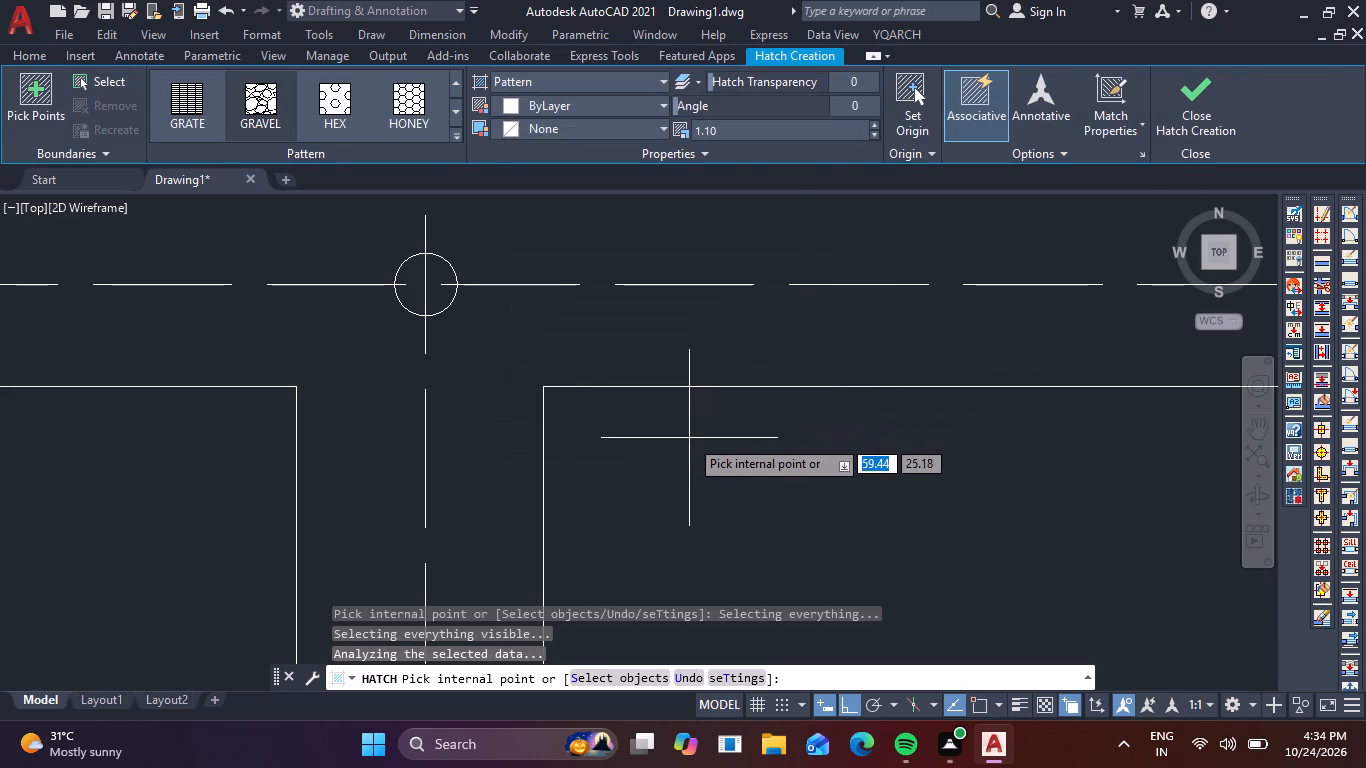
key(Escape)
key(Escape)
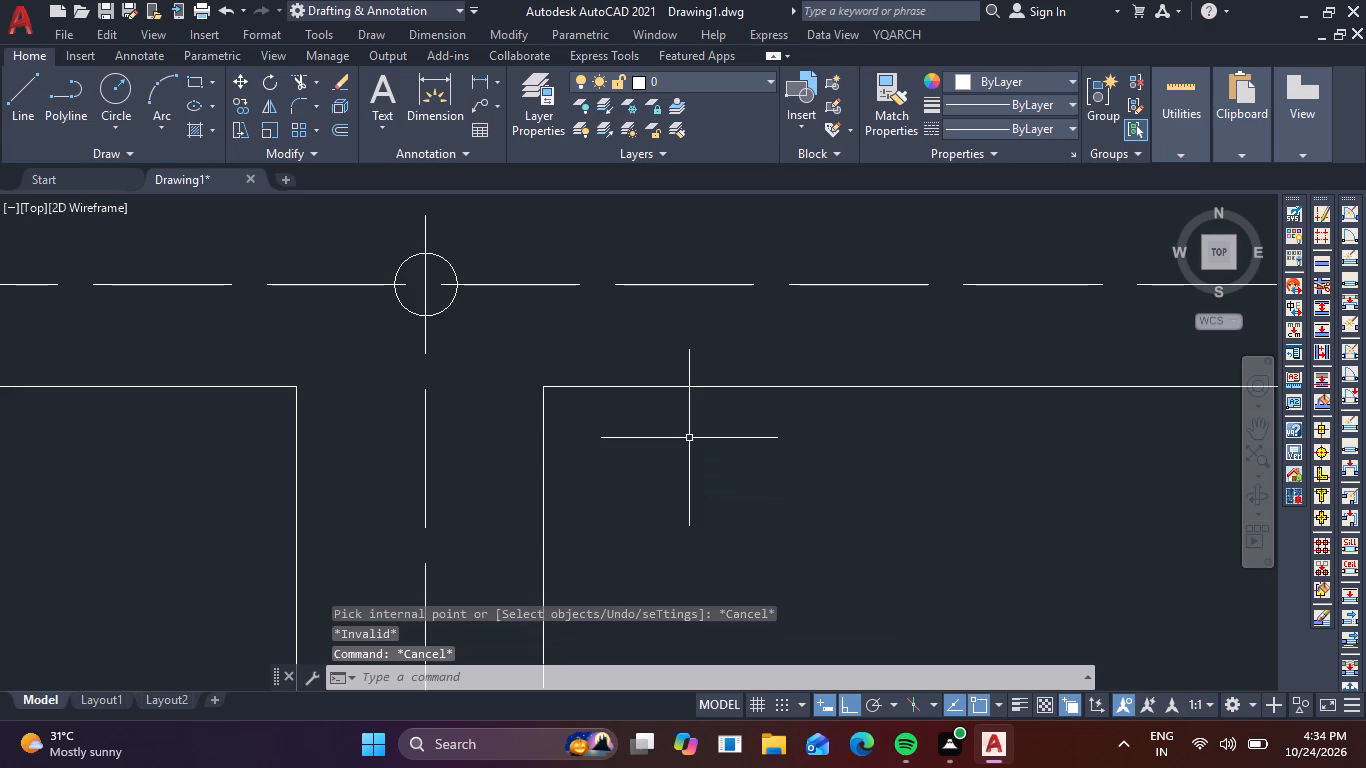
Draw a rectangular plot with its upper-left corner at the road corner southeast of the junction circle.
text(RE)
key(c)
key(space)
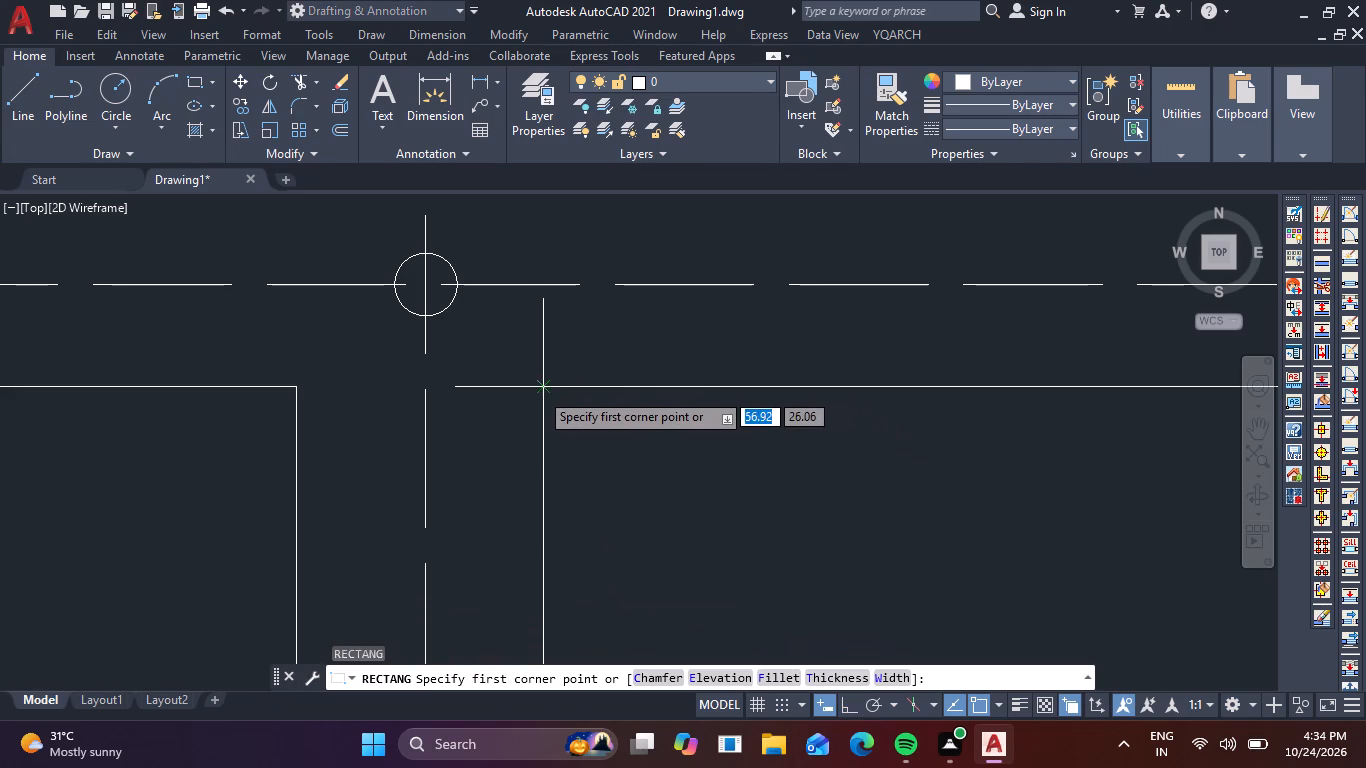
click(539, 391)
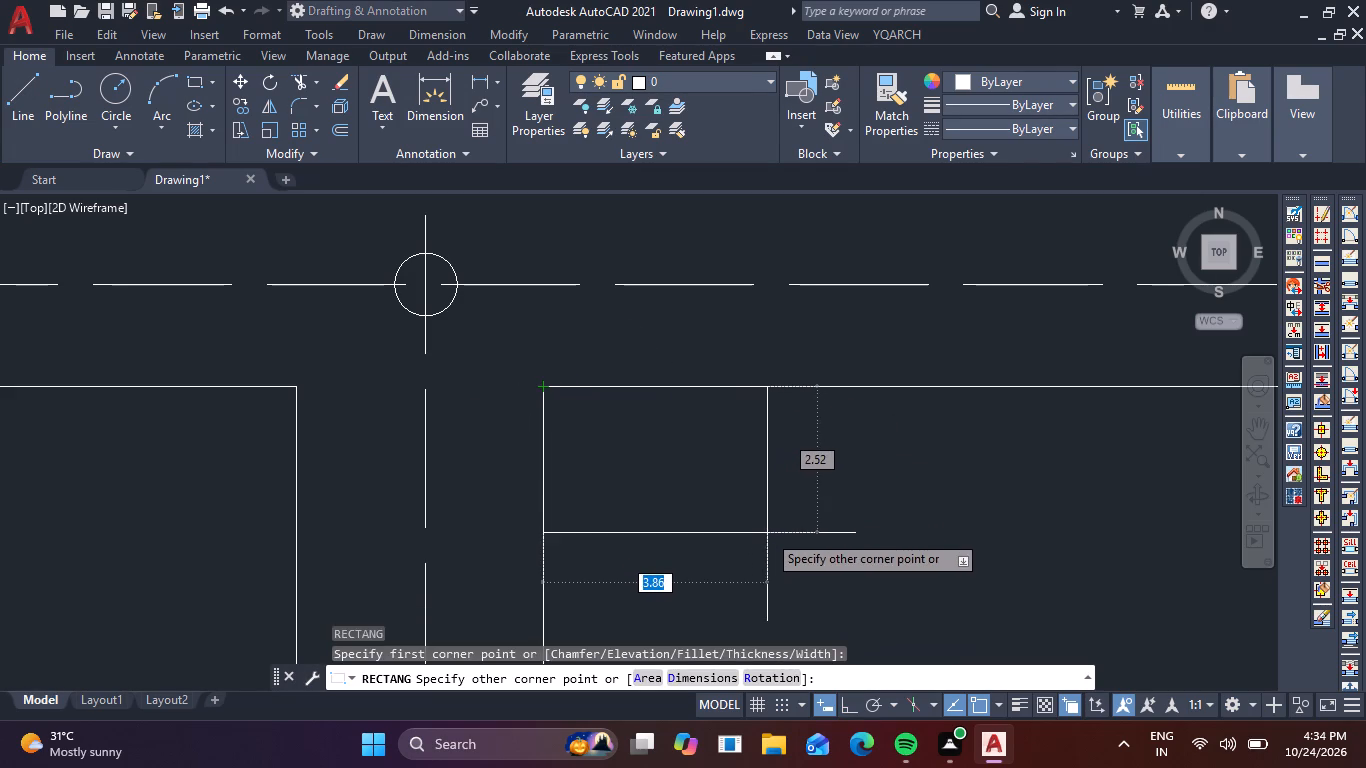
click(796, 536)
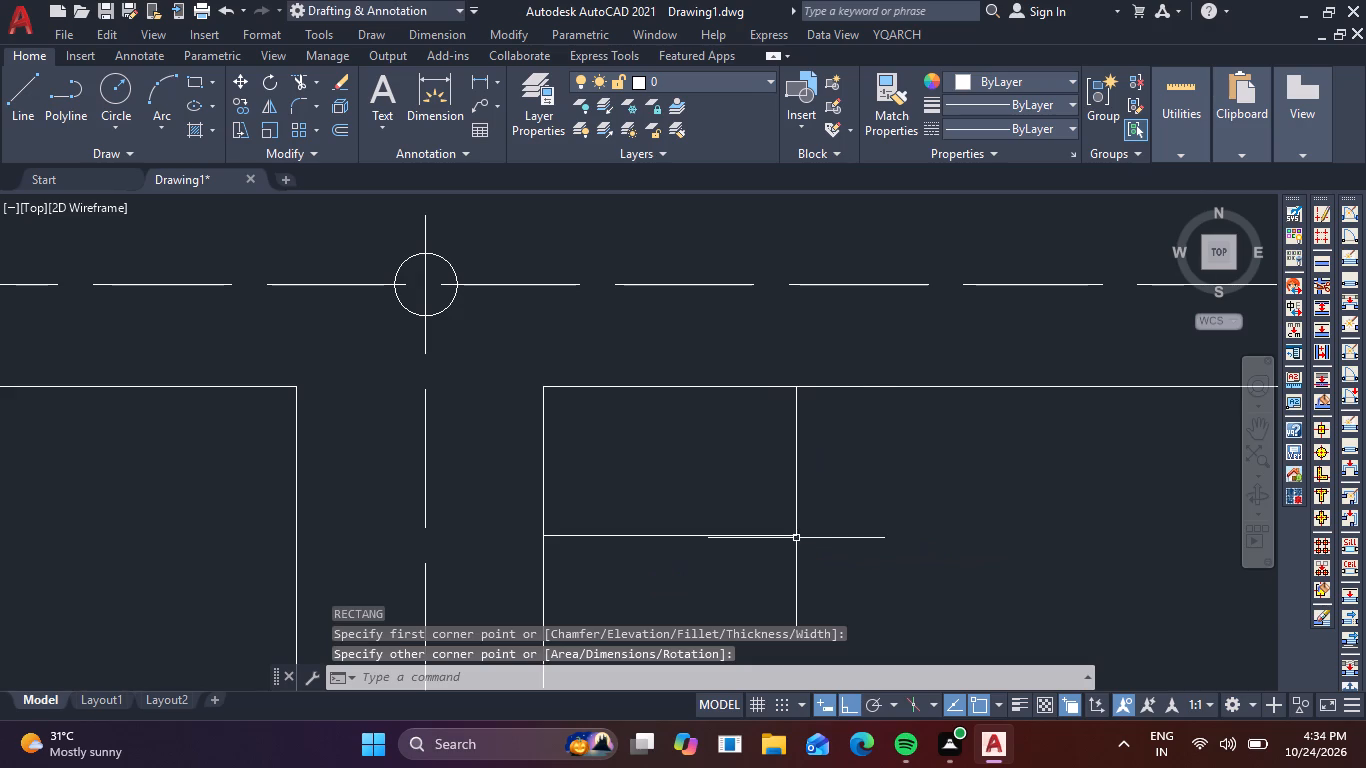
Hatch the rectangular corner plot southeast of the road junction with the ANSI31 pattern.
key(h)
key(space)
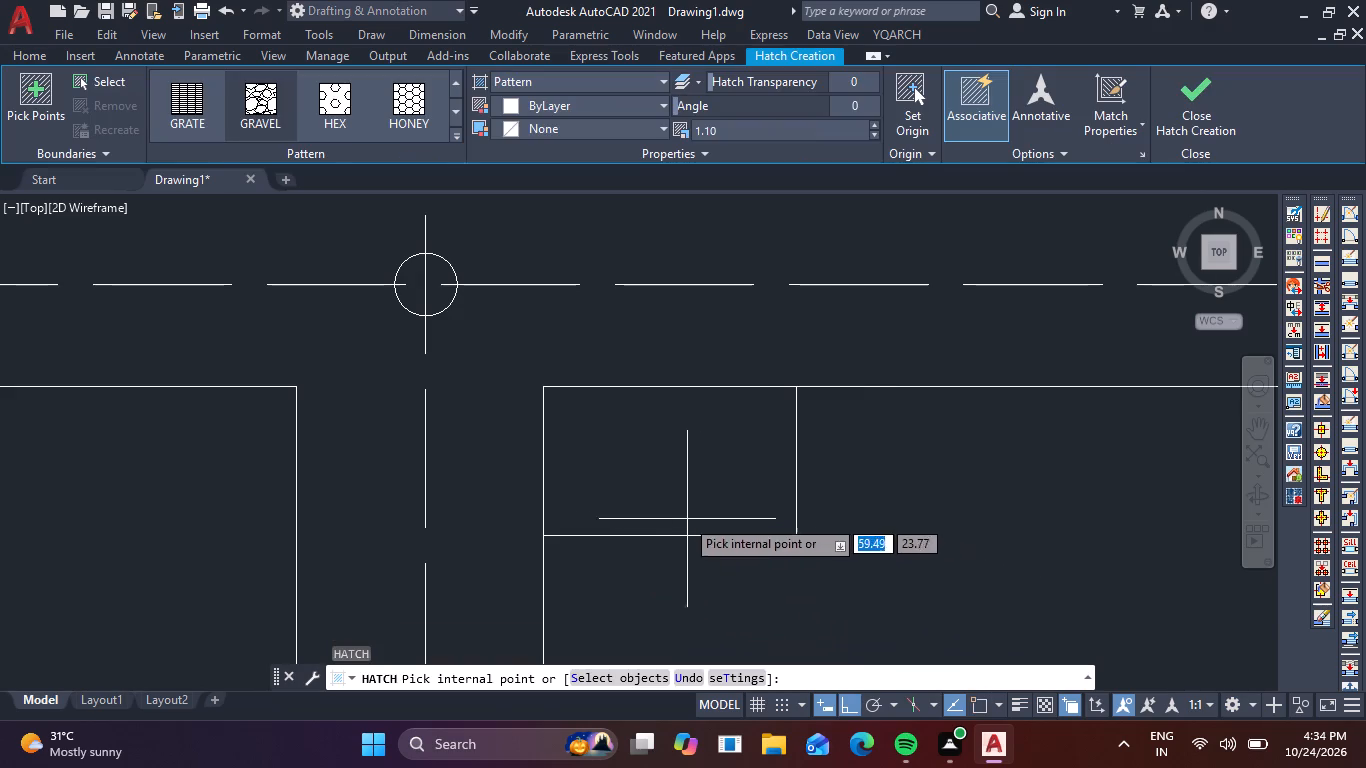
click(465, 140)
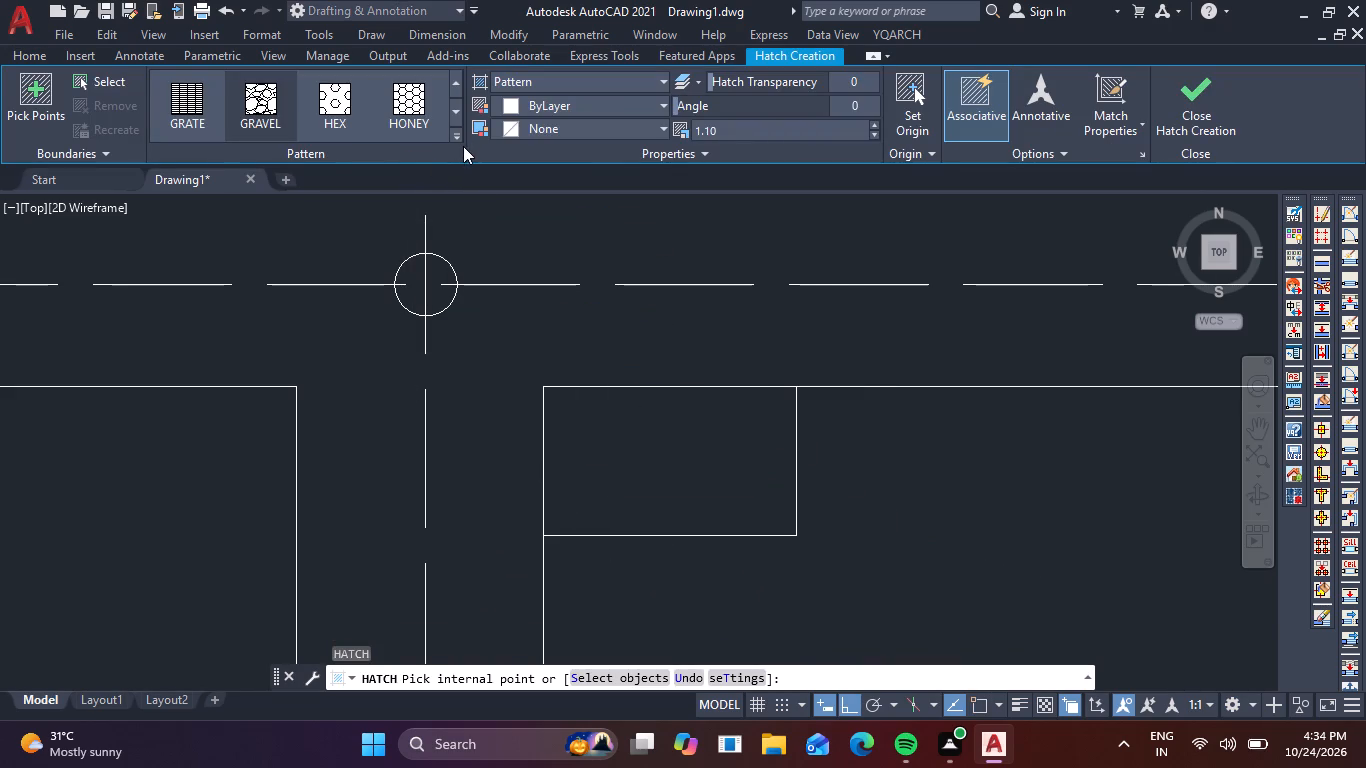
click(457, 138)
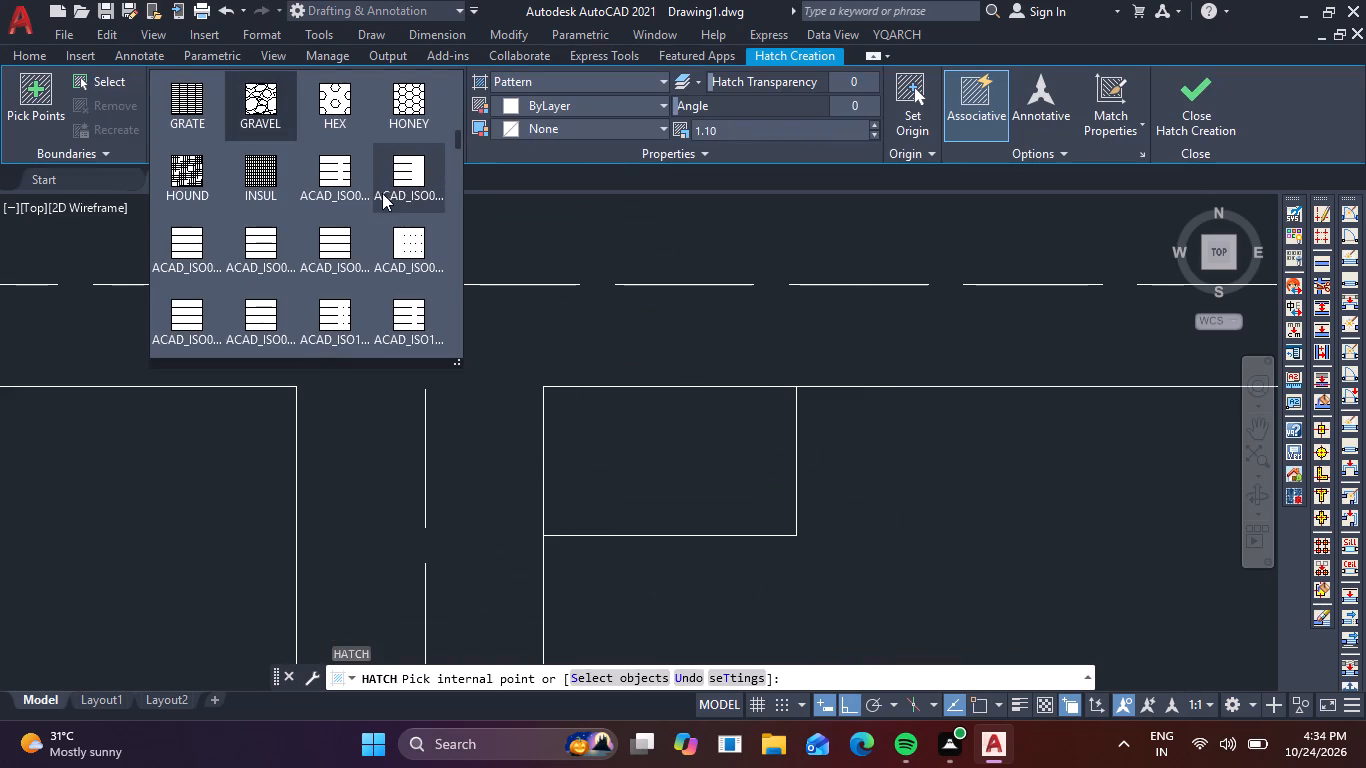
scroll(286, 224, up, 8)
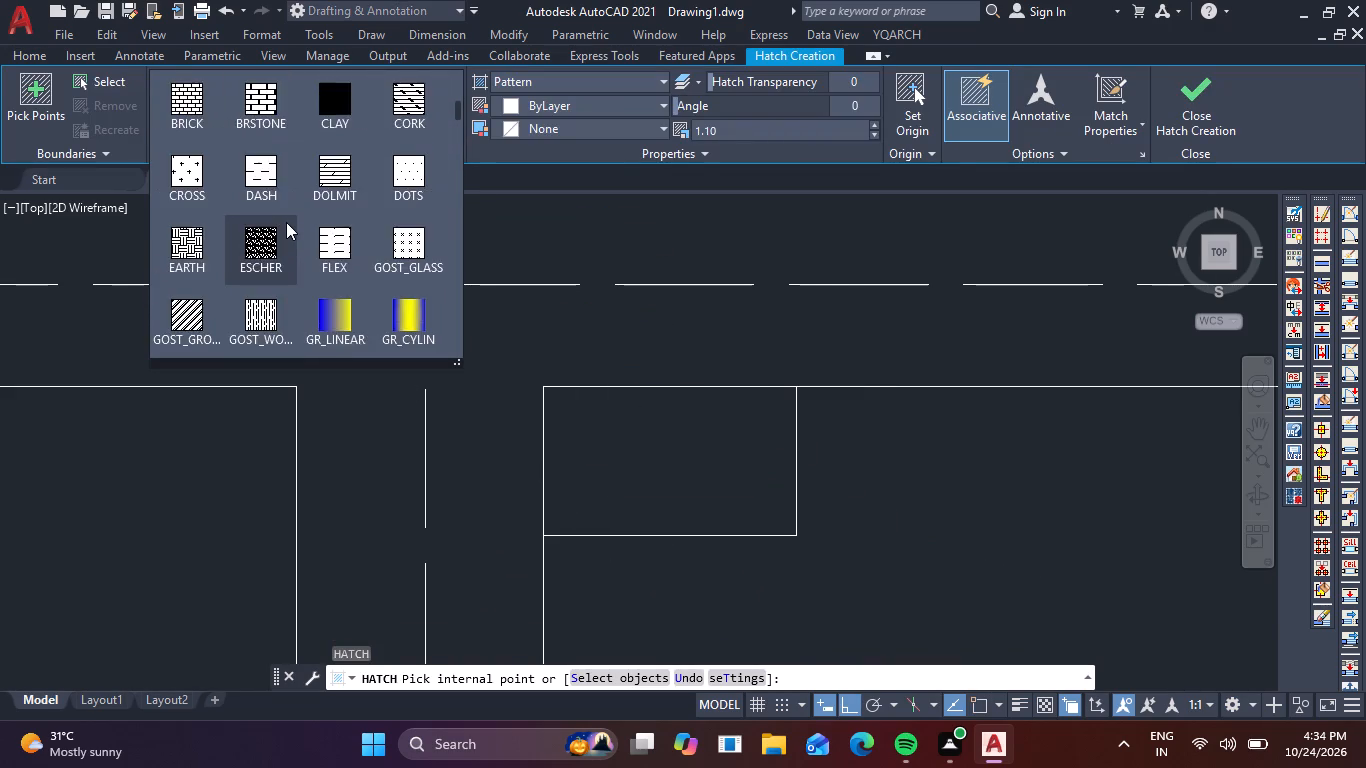
scroll(286, 222, up, 16)
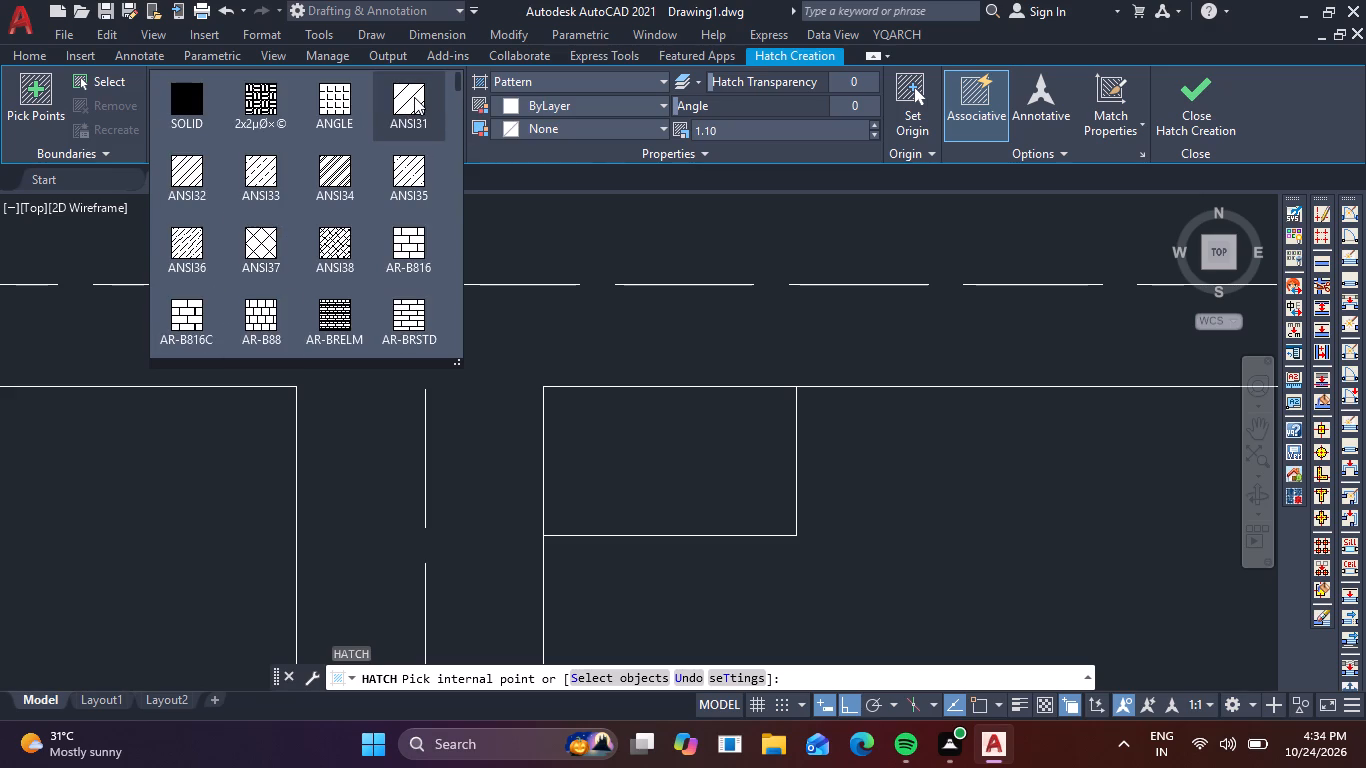
click(414, 97)
click(710, 489)
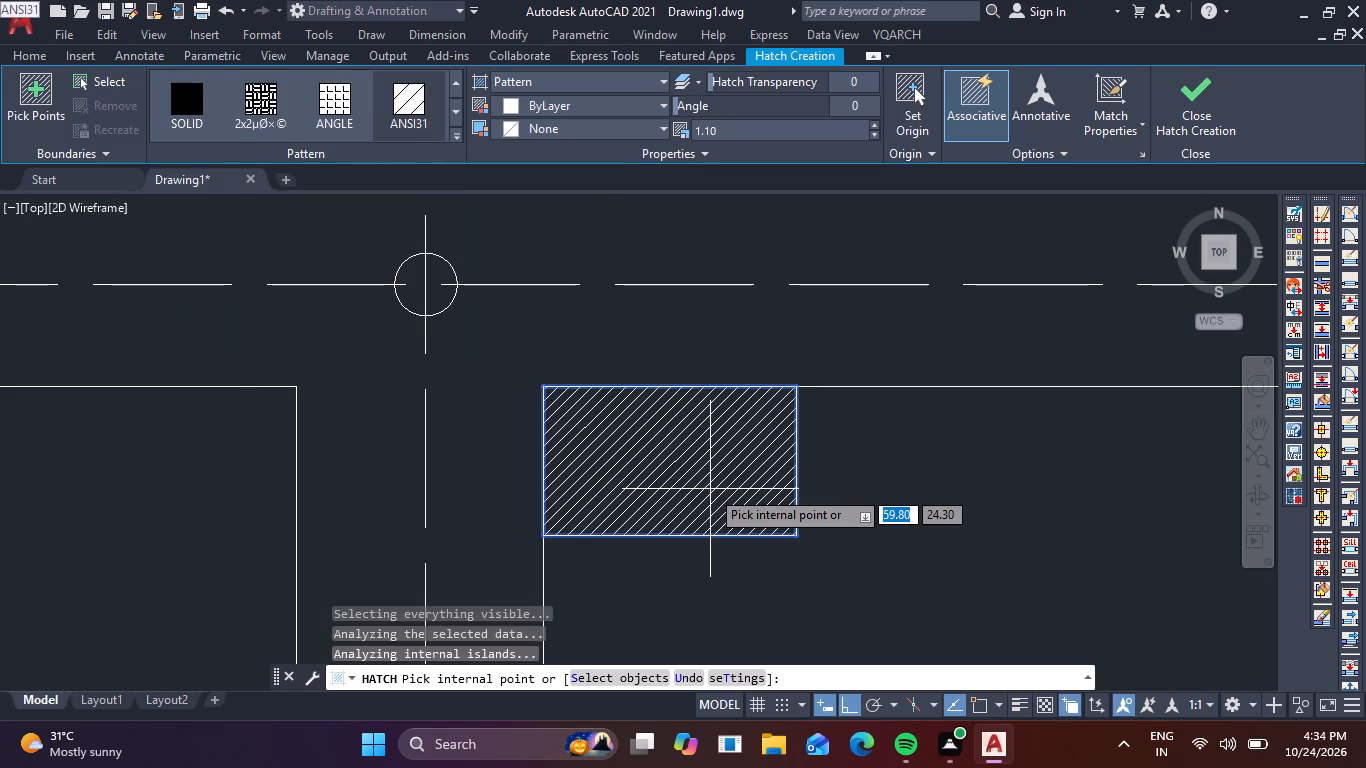
click(1188, 103)
Draw a rectangle 1.8 wide by 2.2 high in the empty area east of the site plan, below the location plan.
scroll(1098, 319, down, 3)
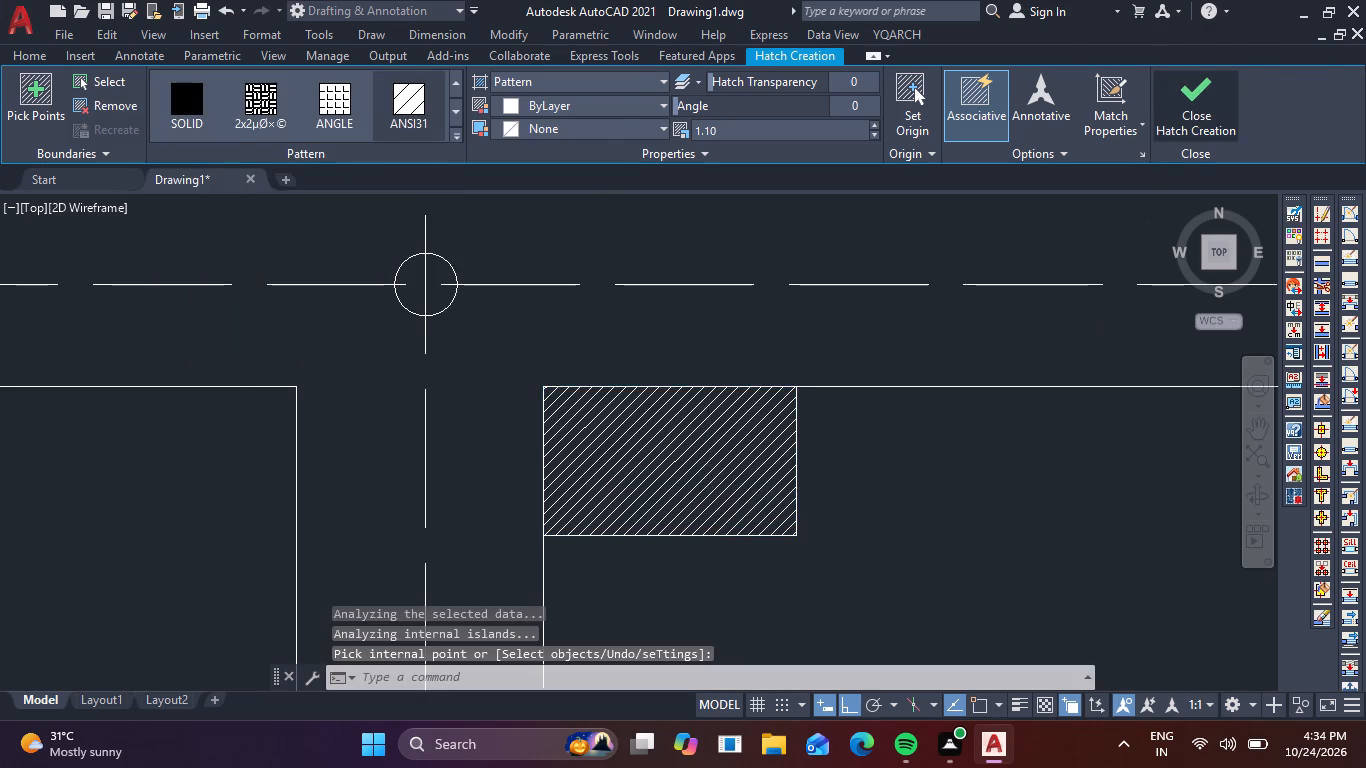
scroll(1063, 406, down, 2)
middle_drag(1100, 426, 830, 454)
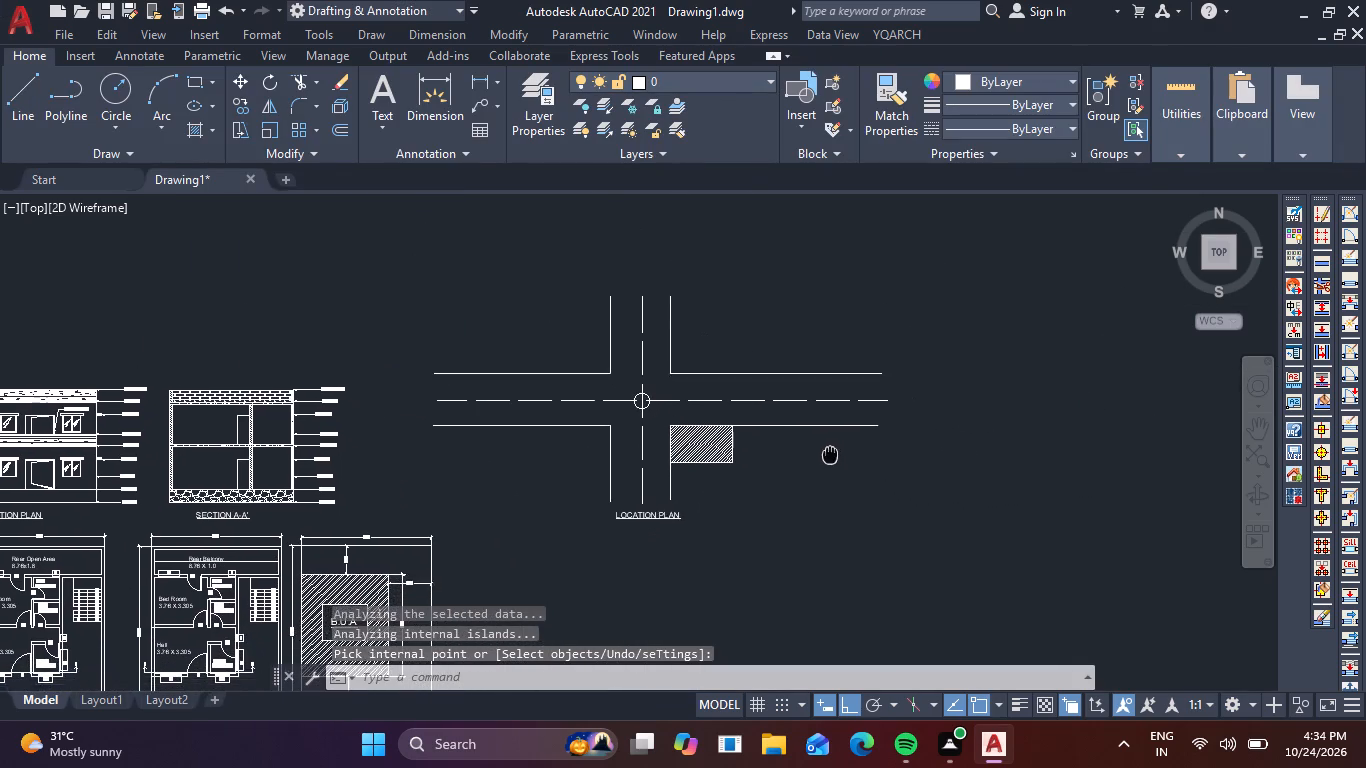
middle_drag(830, 454, 830, 441)
middle_drag(822, 488, 832, 438)
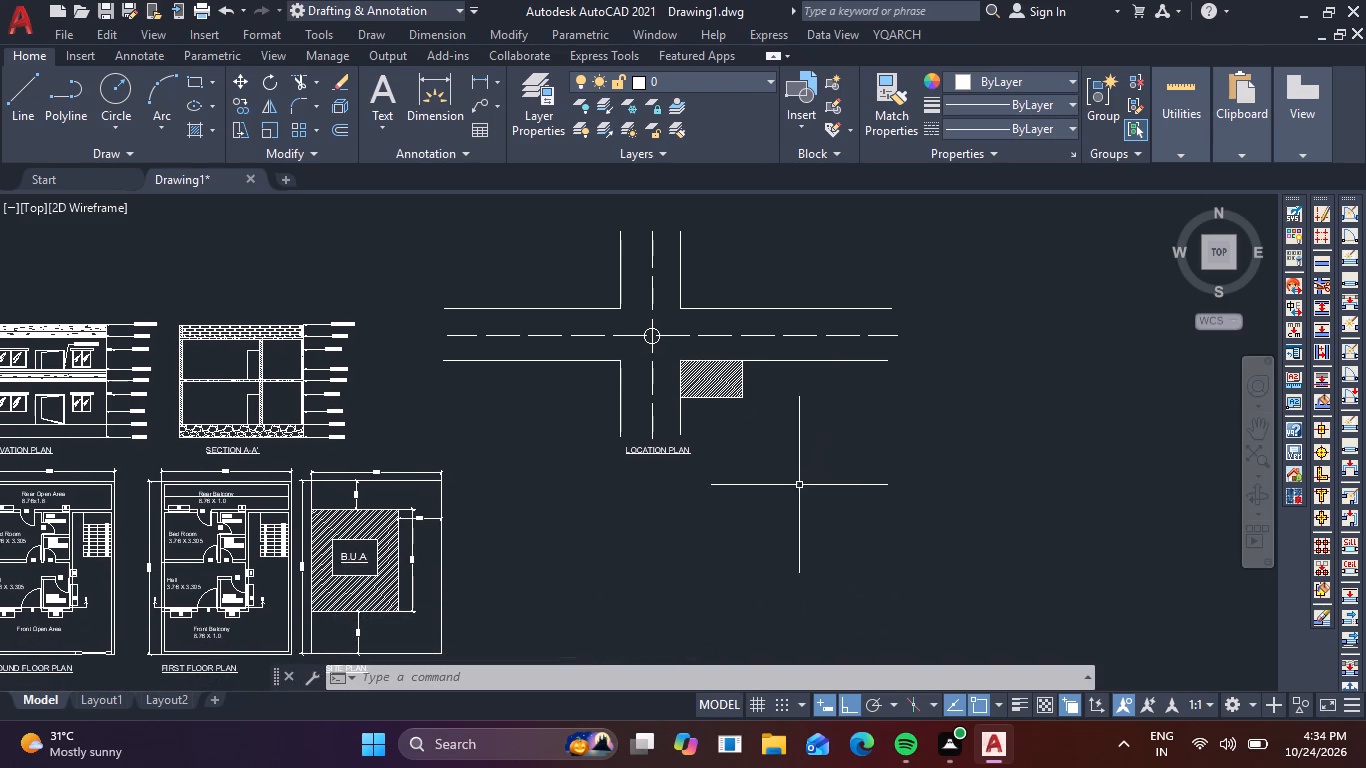
middle_drag(777, 513, 810, 348)
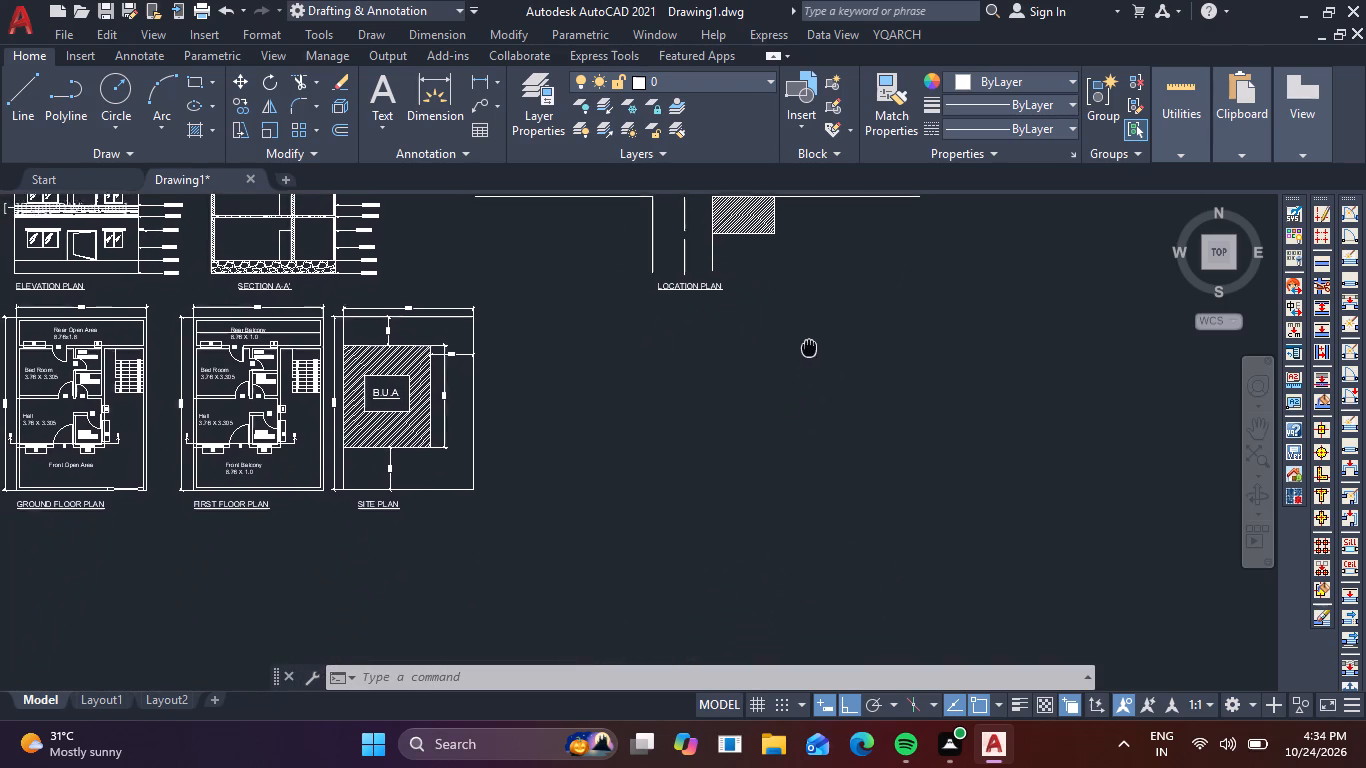
middle_drag(810, 348, 813, 343)
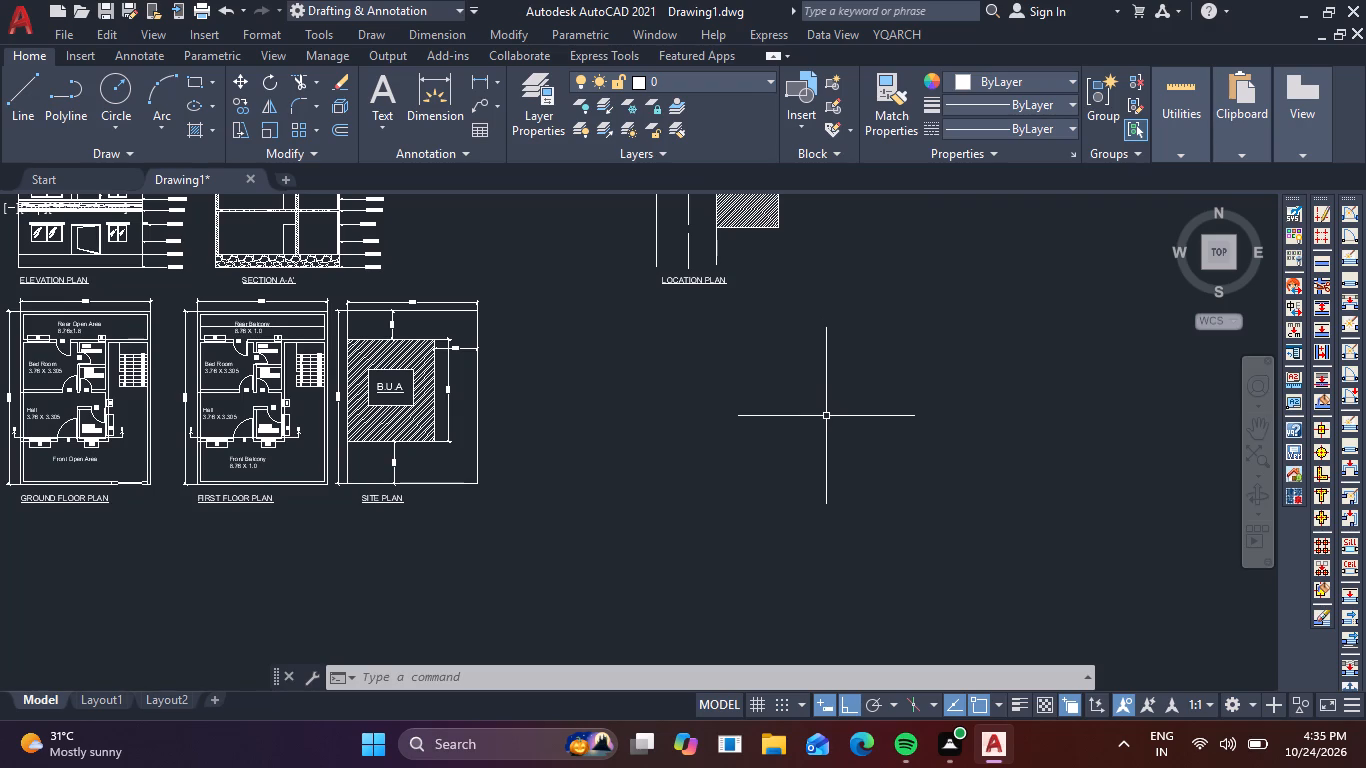
text(REC)
key(space)
click(584, 322)
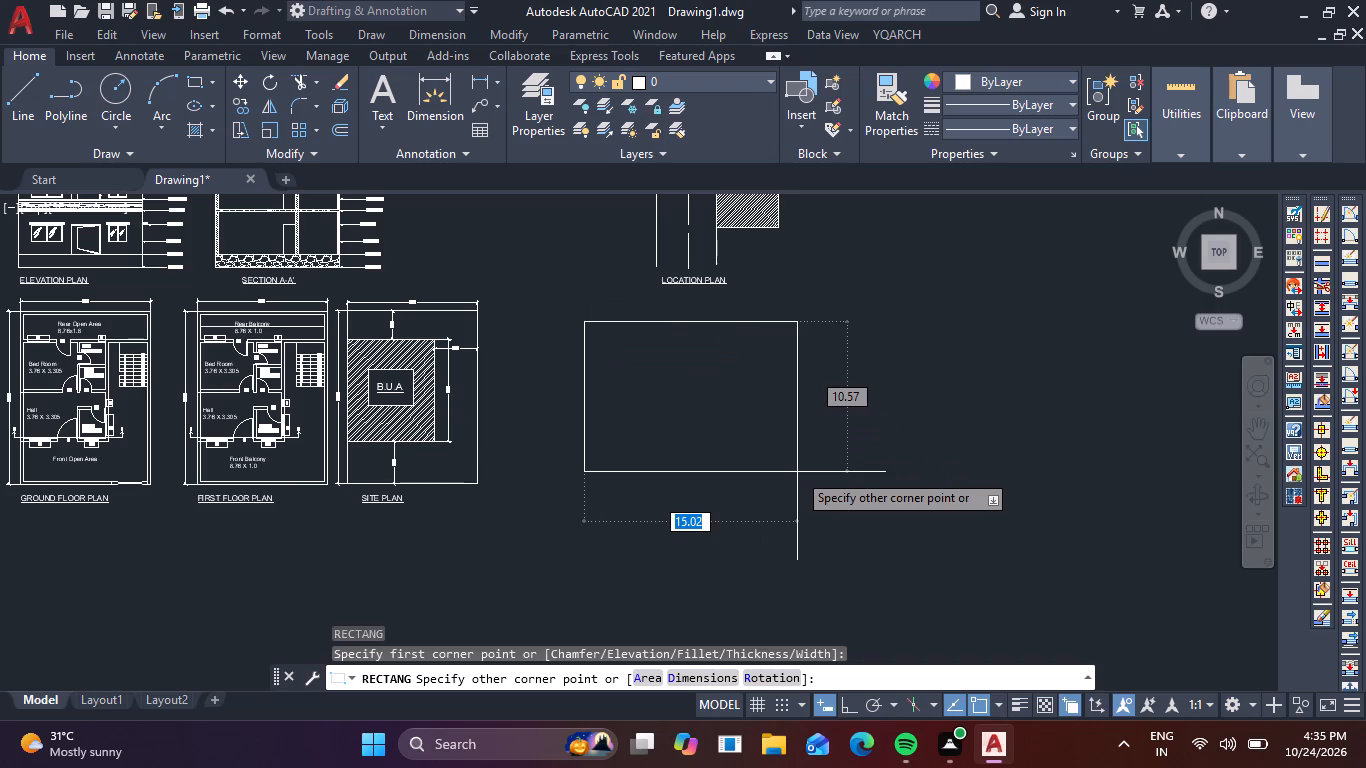
text(1.8)
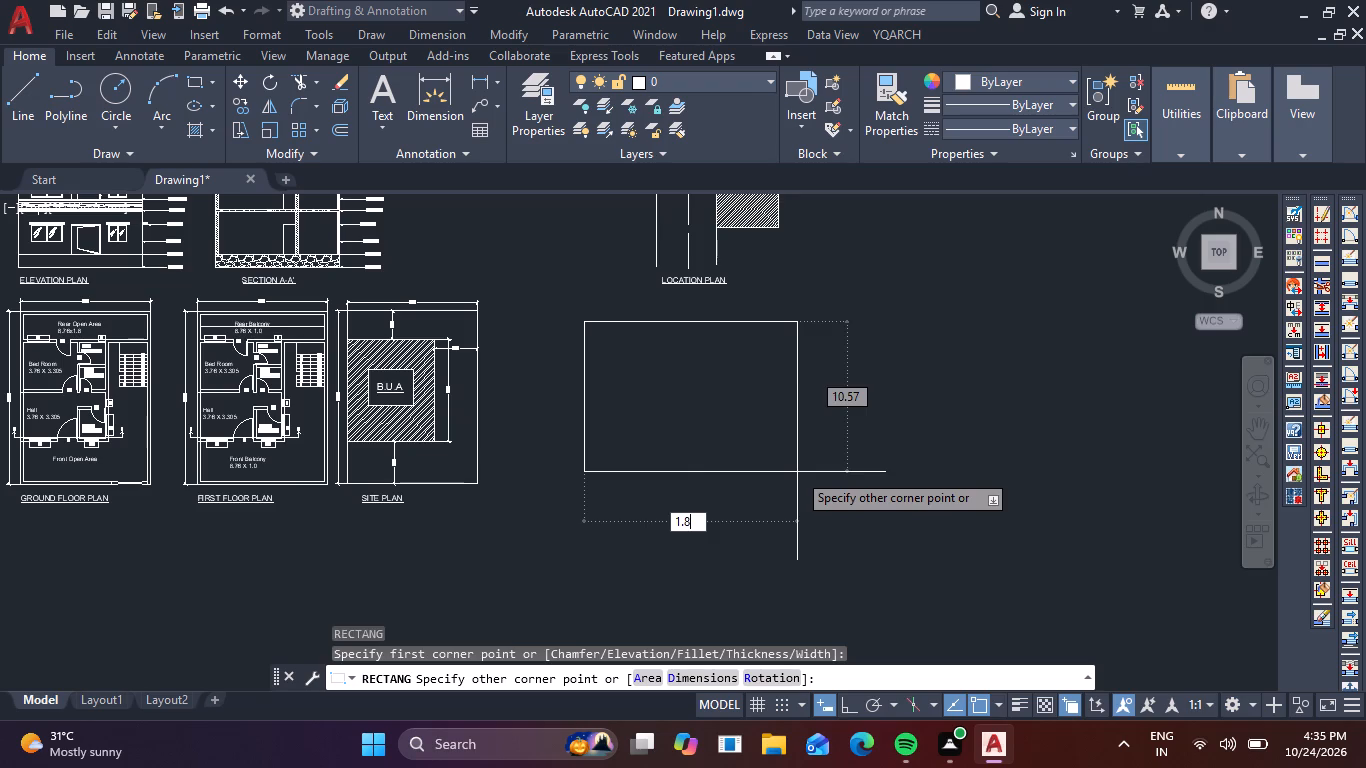
key(Tab)
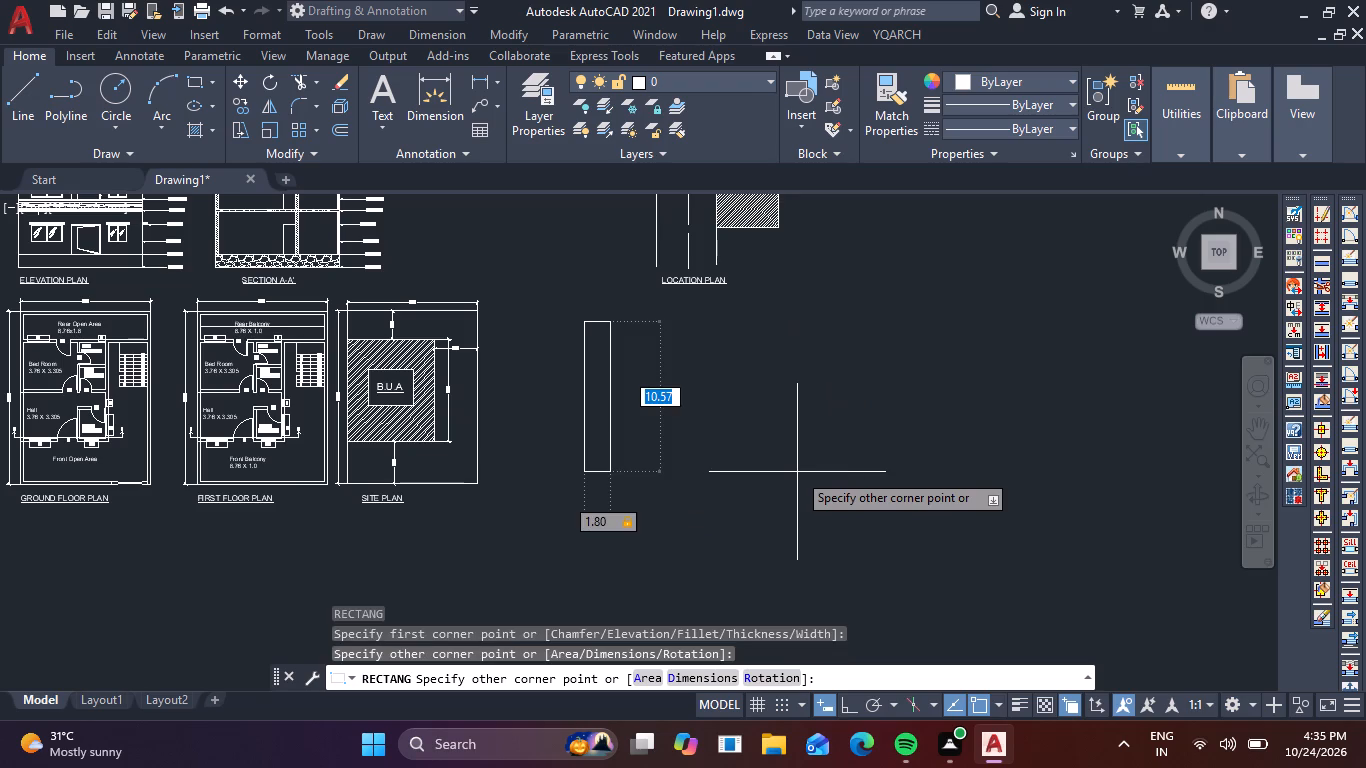
text(2.2)
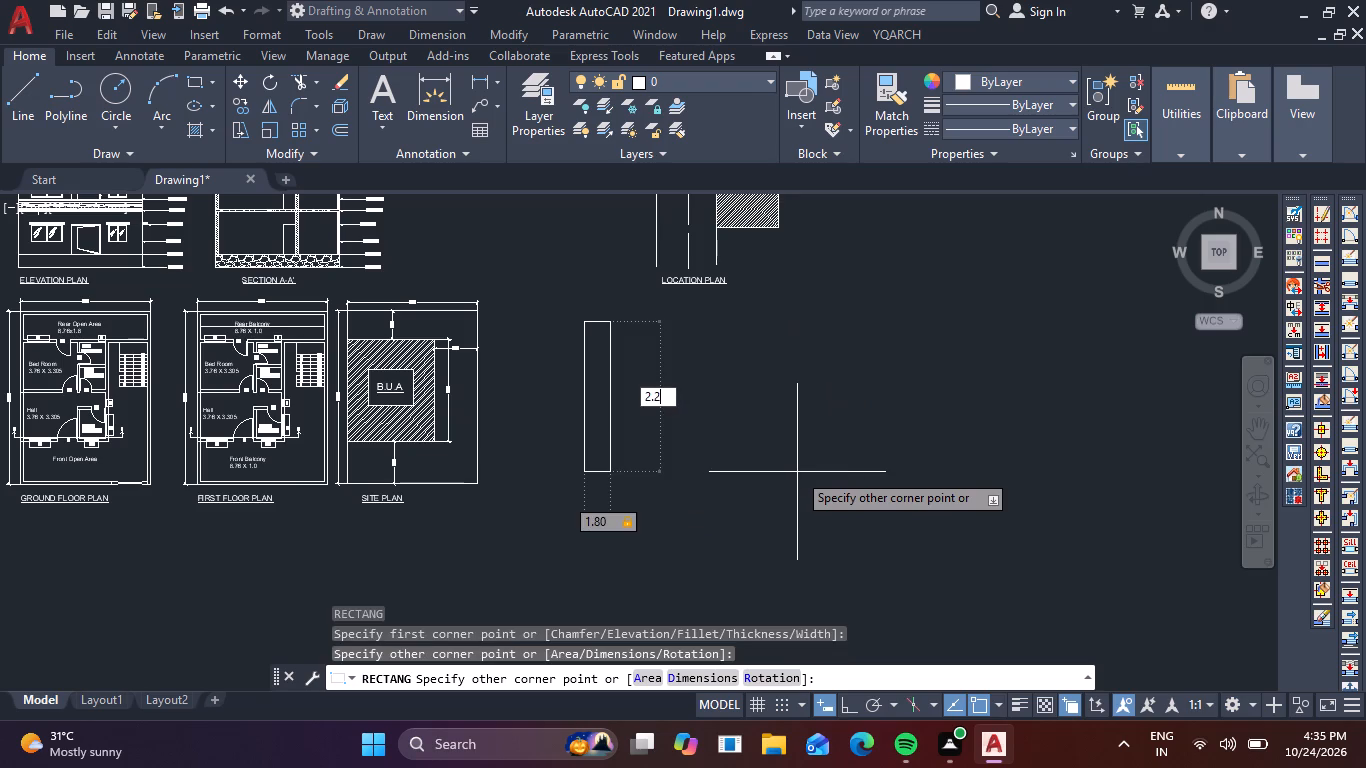
key(Return)
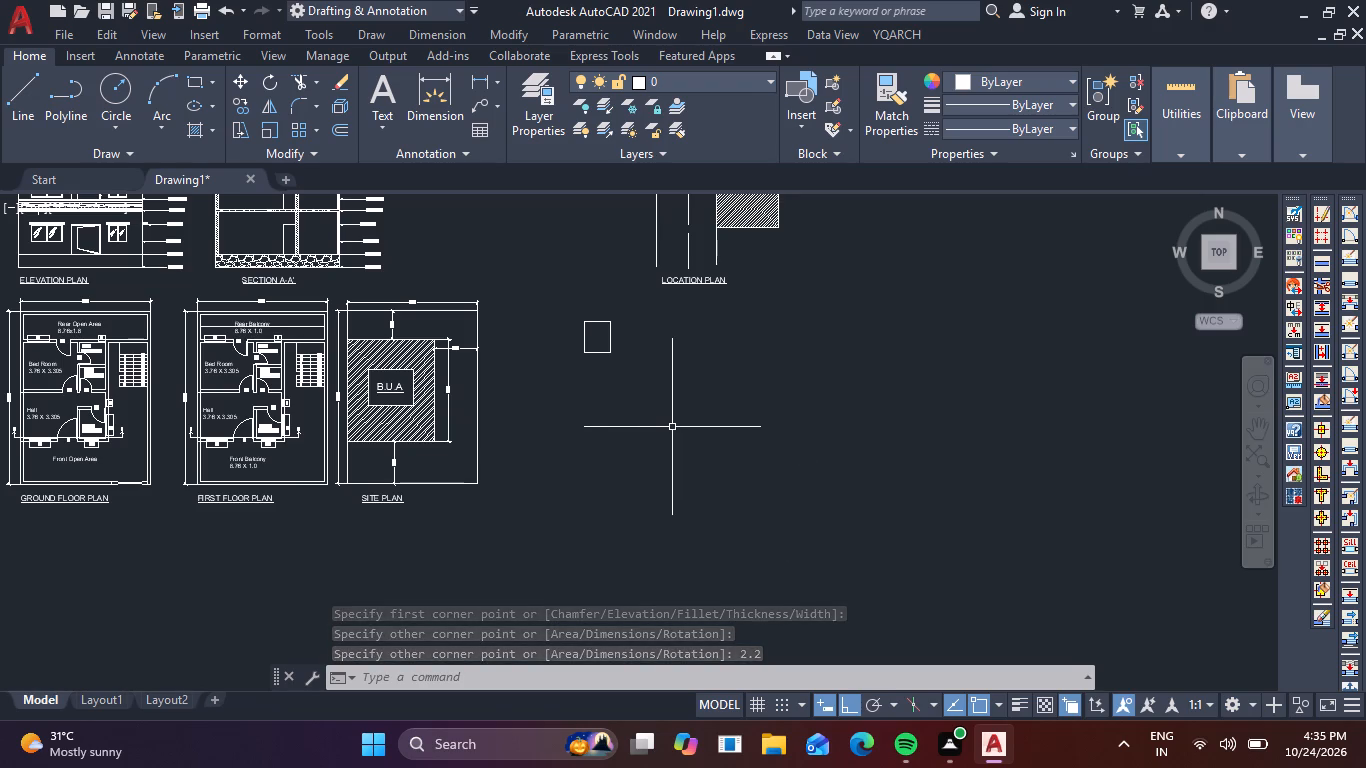
Check the new rectangle's width and height with the quick measure tool.
scroll(609, 348, up, 3)
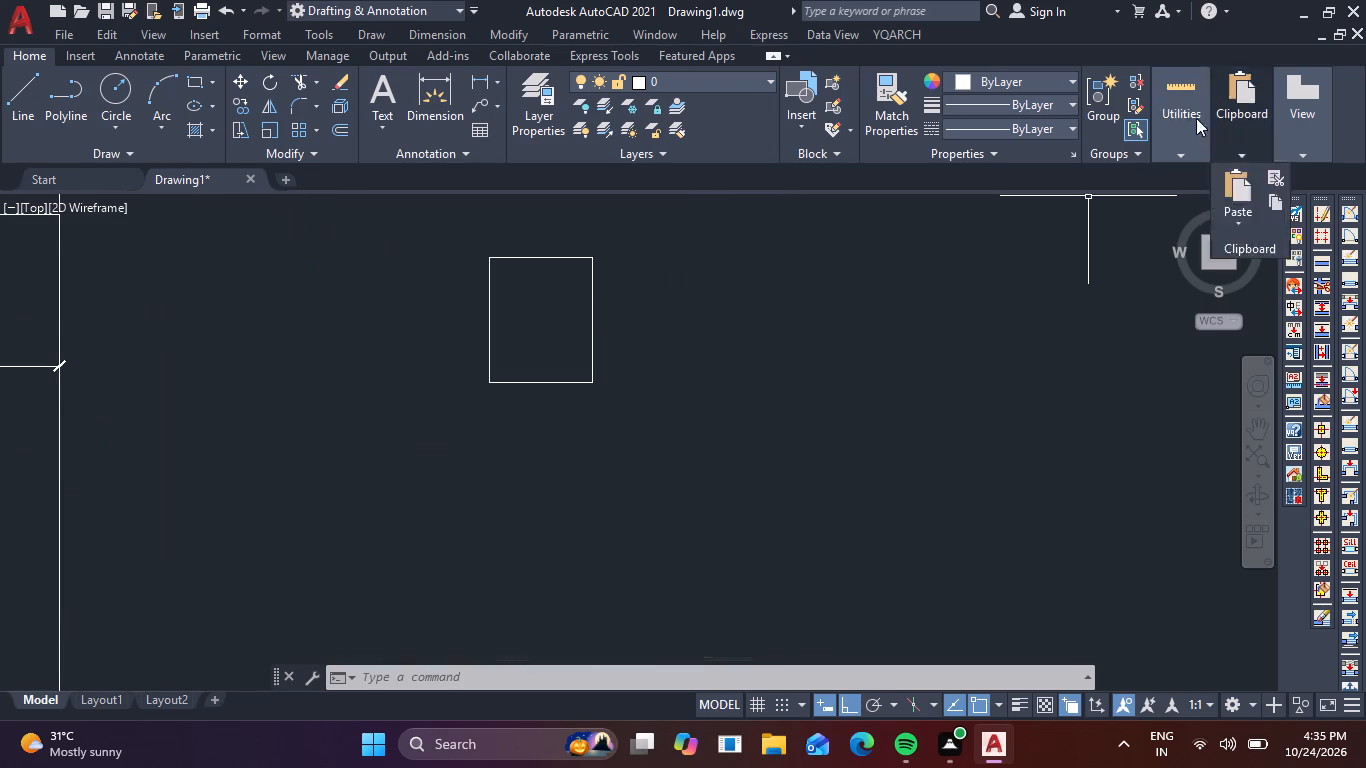
click(1171, 135)
click(1184, 183)
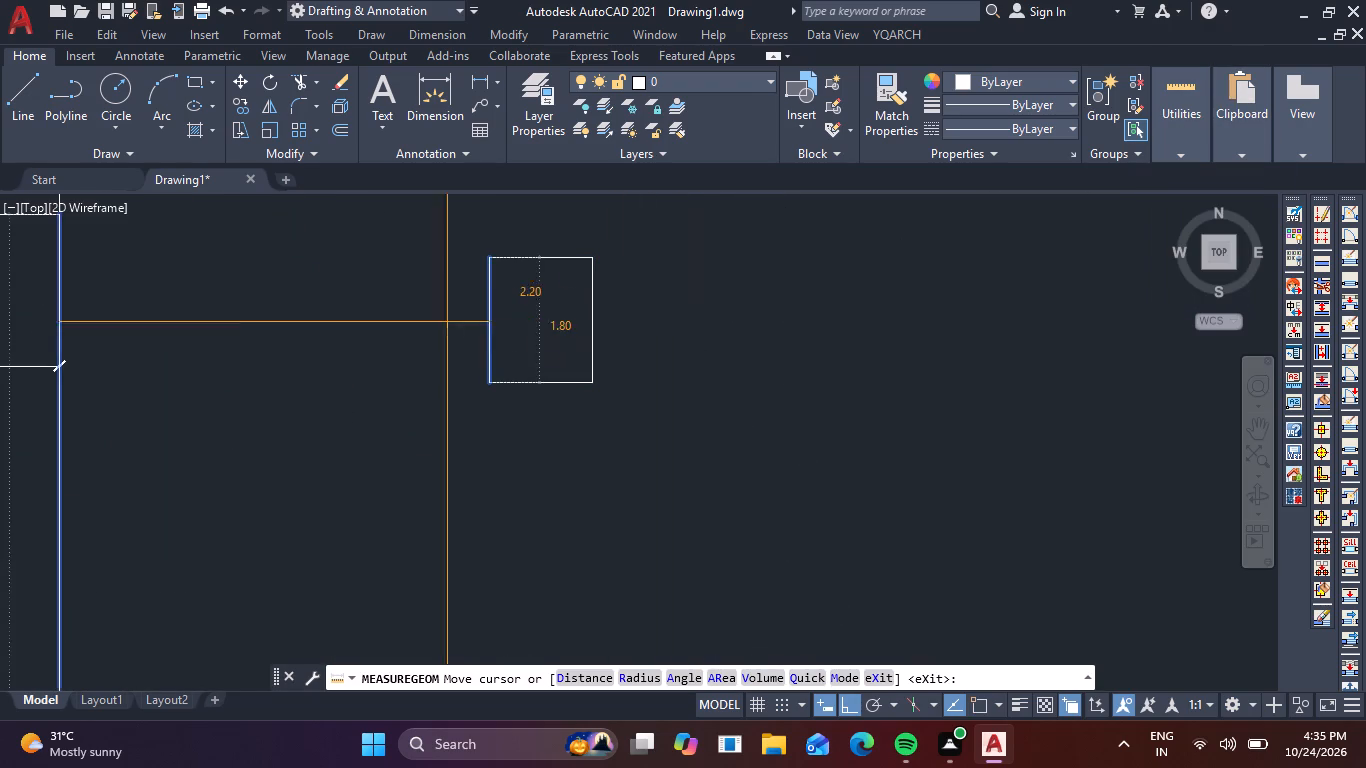
scroll(544, 313, up, 2)
middle_drag(544, 313, 526, 379)
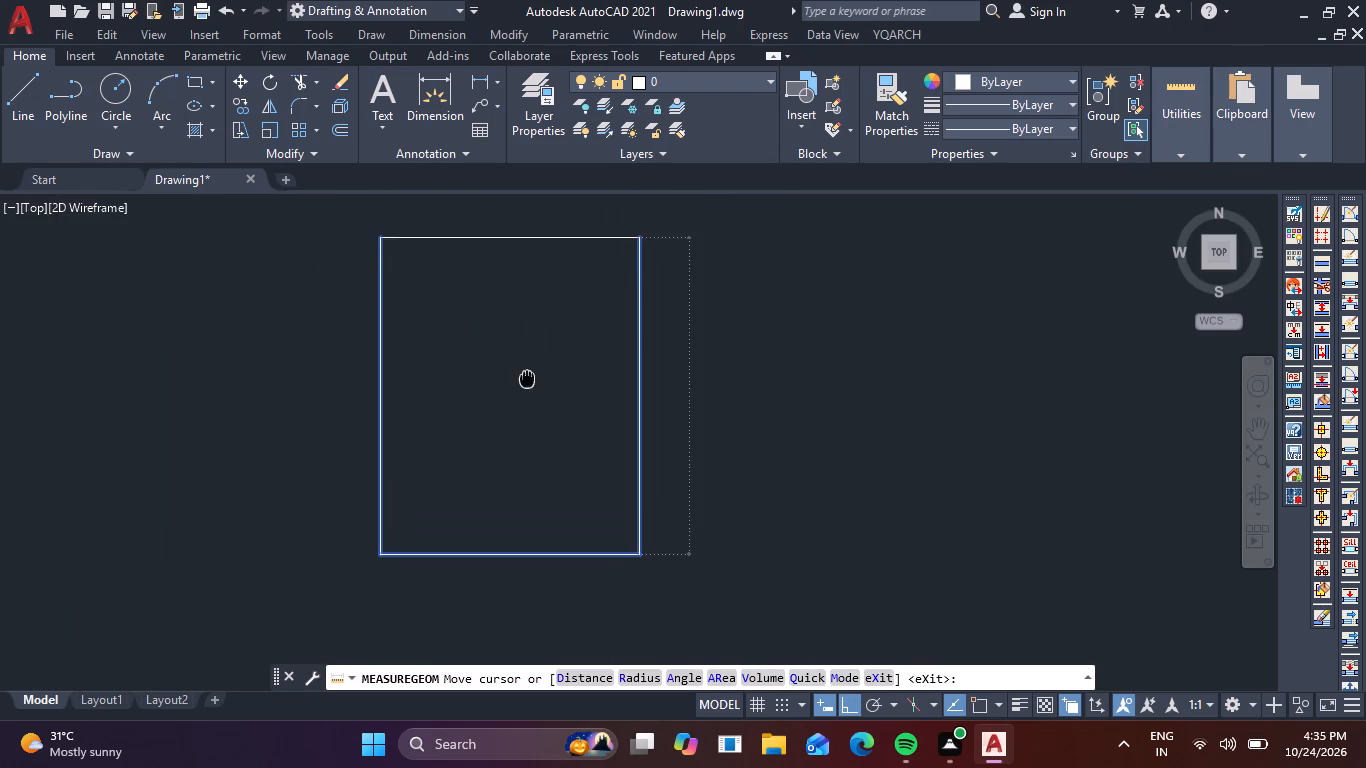
middle_drag(526, 379, 513, 428)
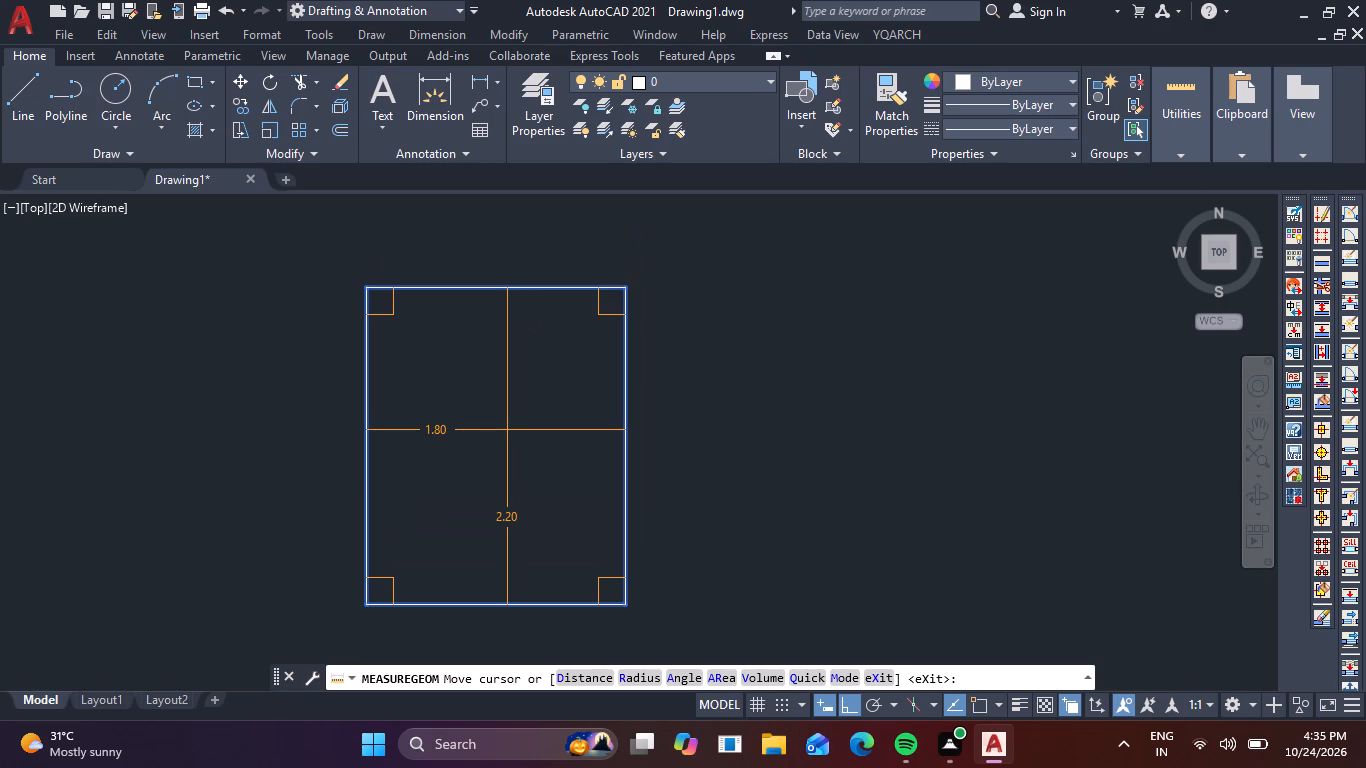
key(Escape)
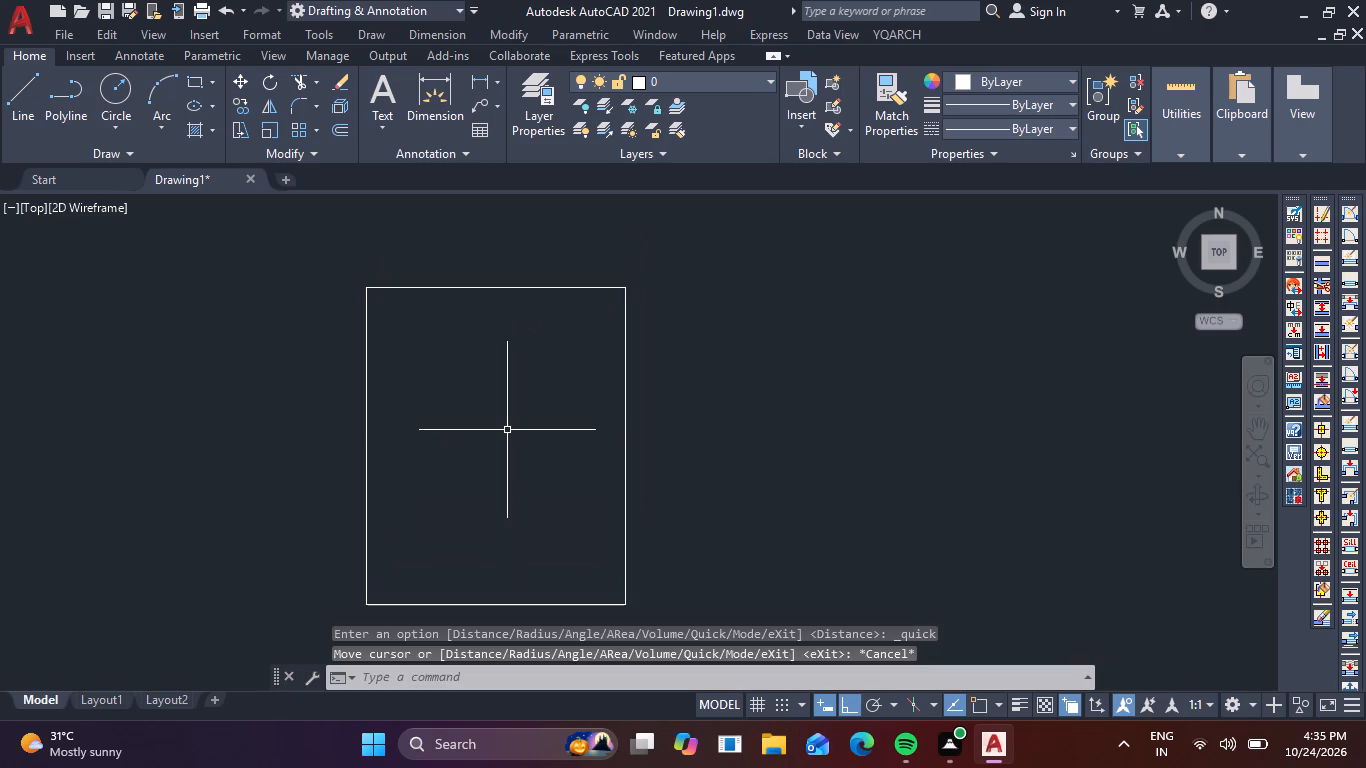
key(Escape)
key(Escape)
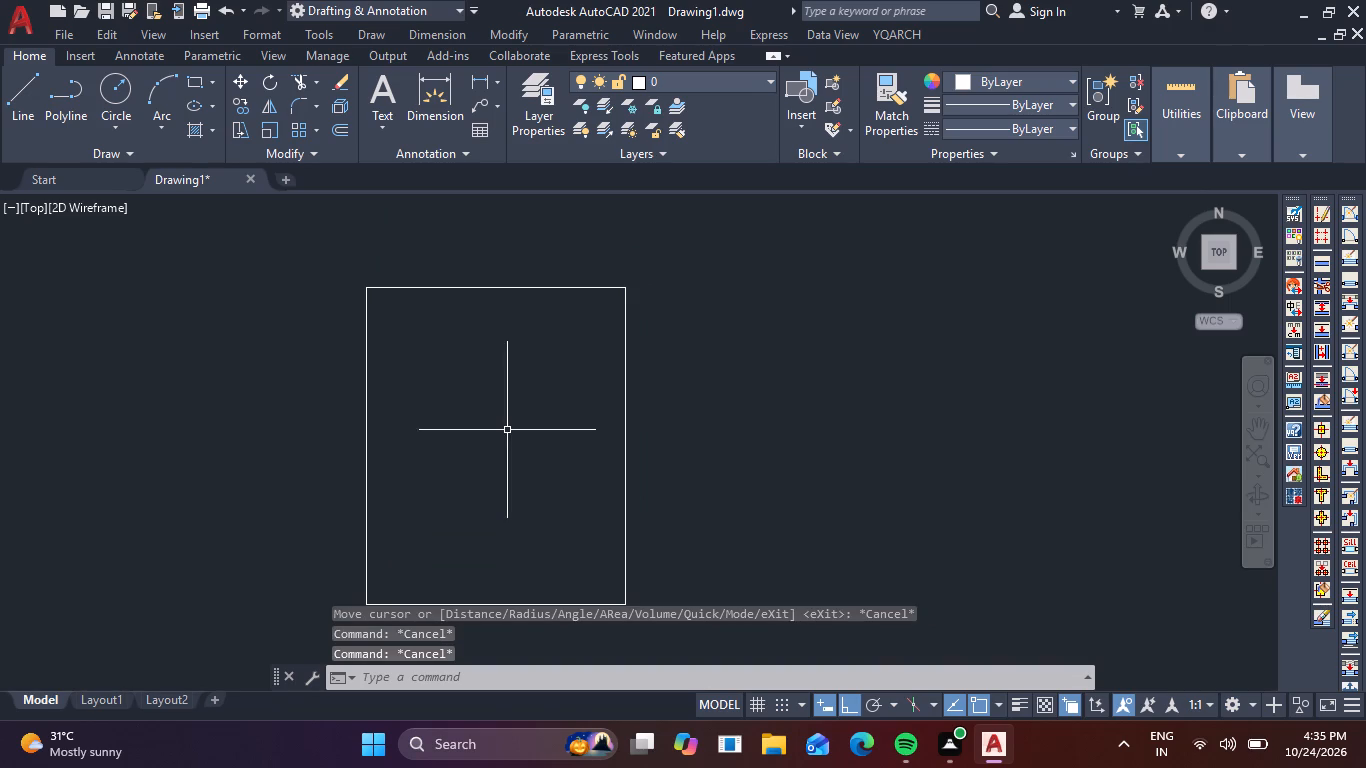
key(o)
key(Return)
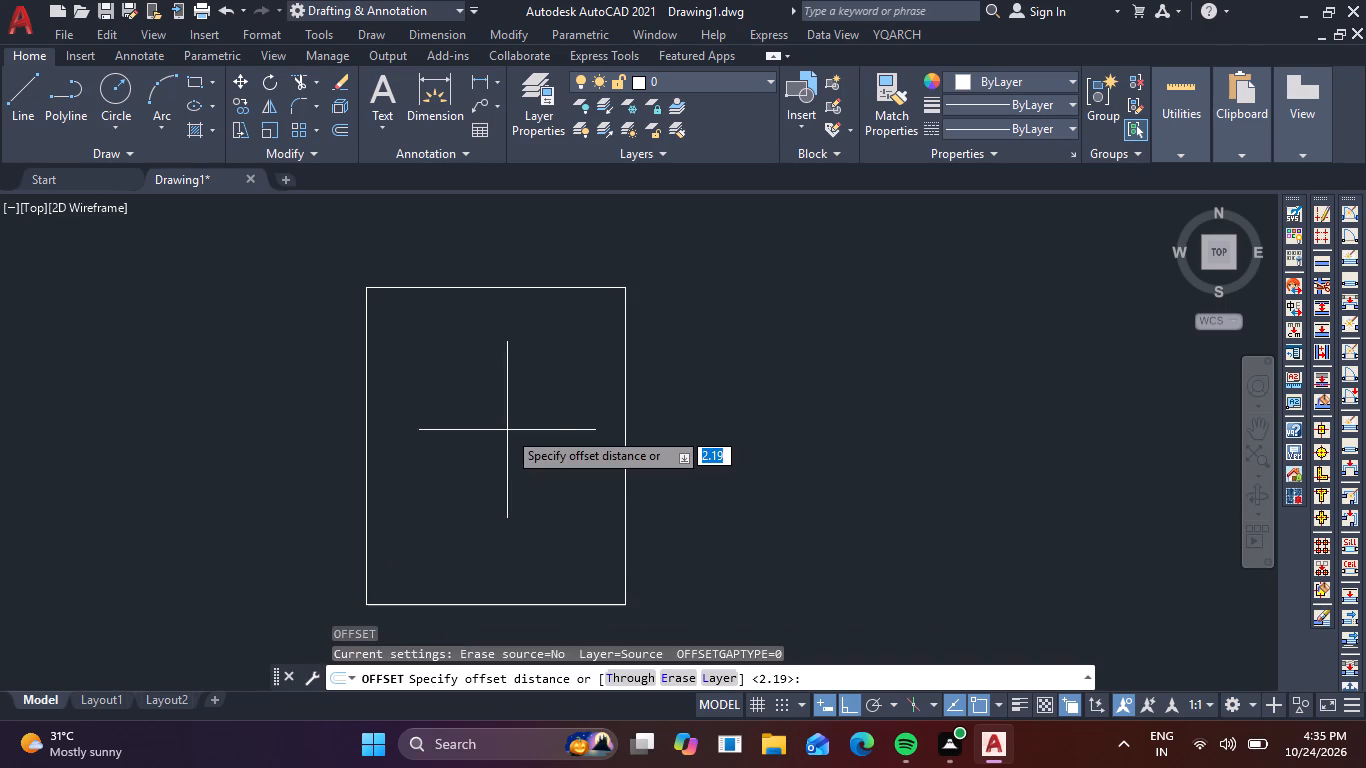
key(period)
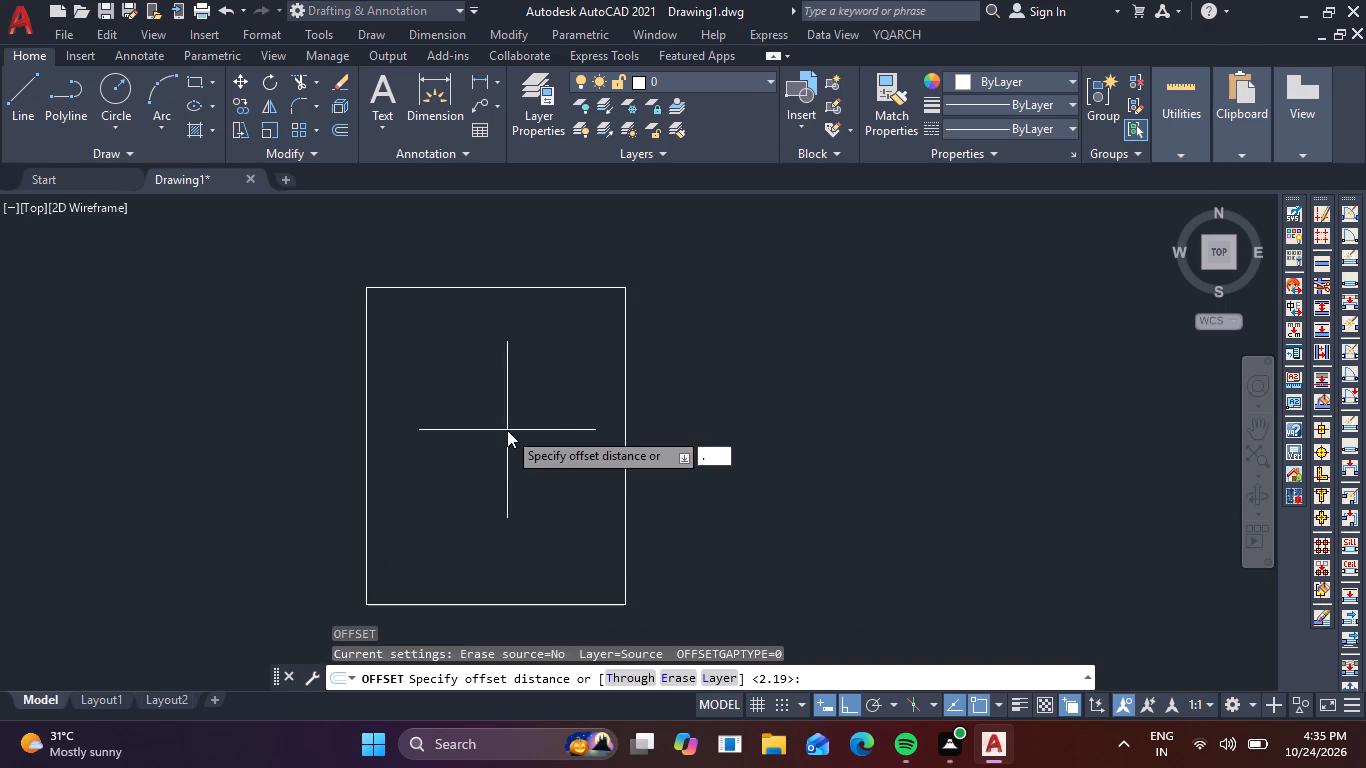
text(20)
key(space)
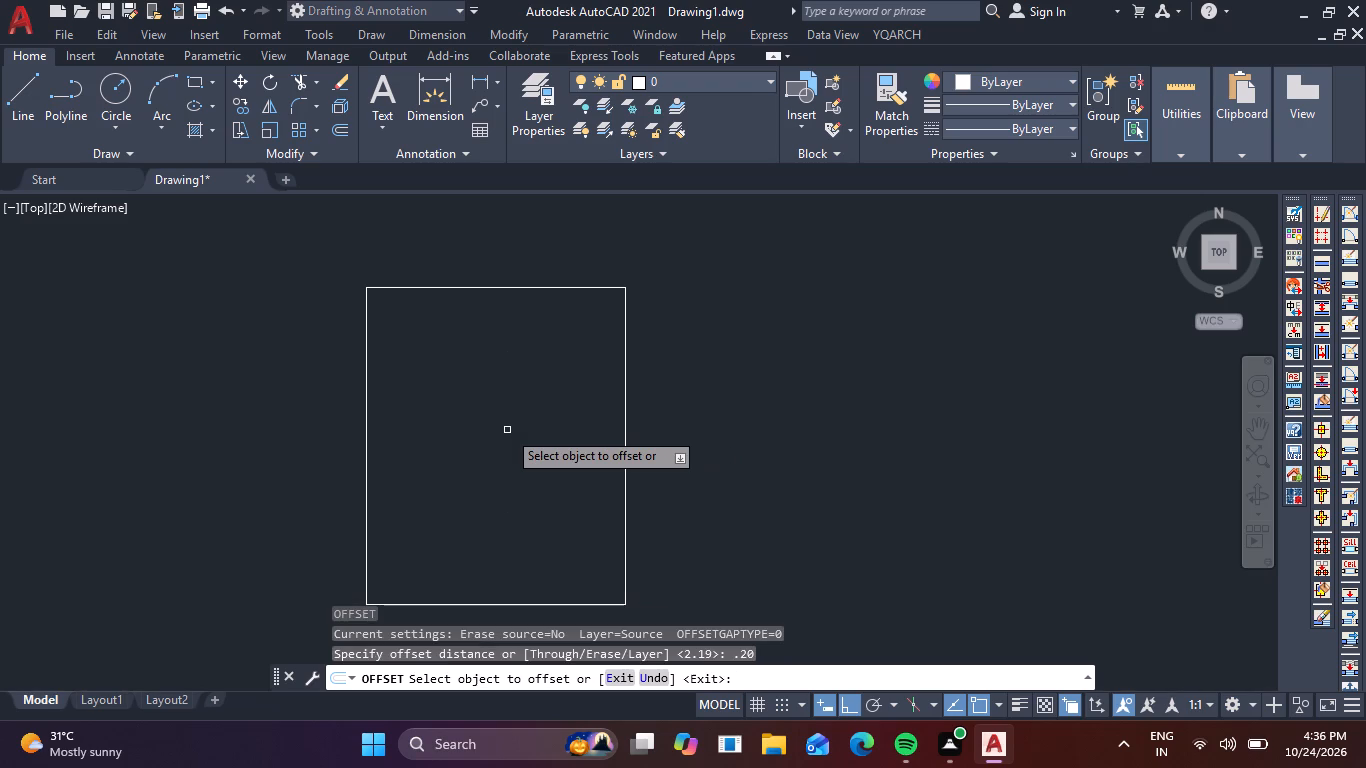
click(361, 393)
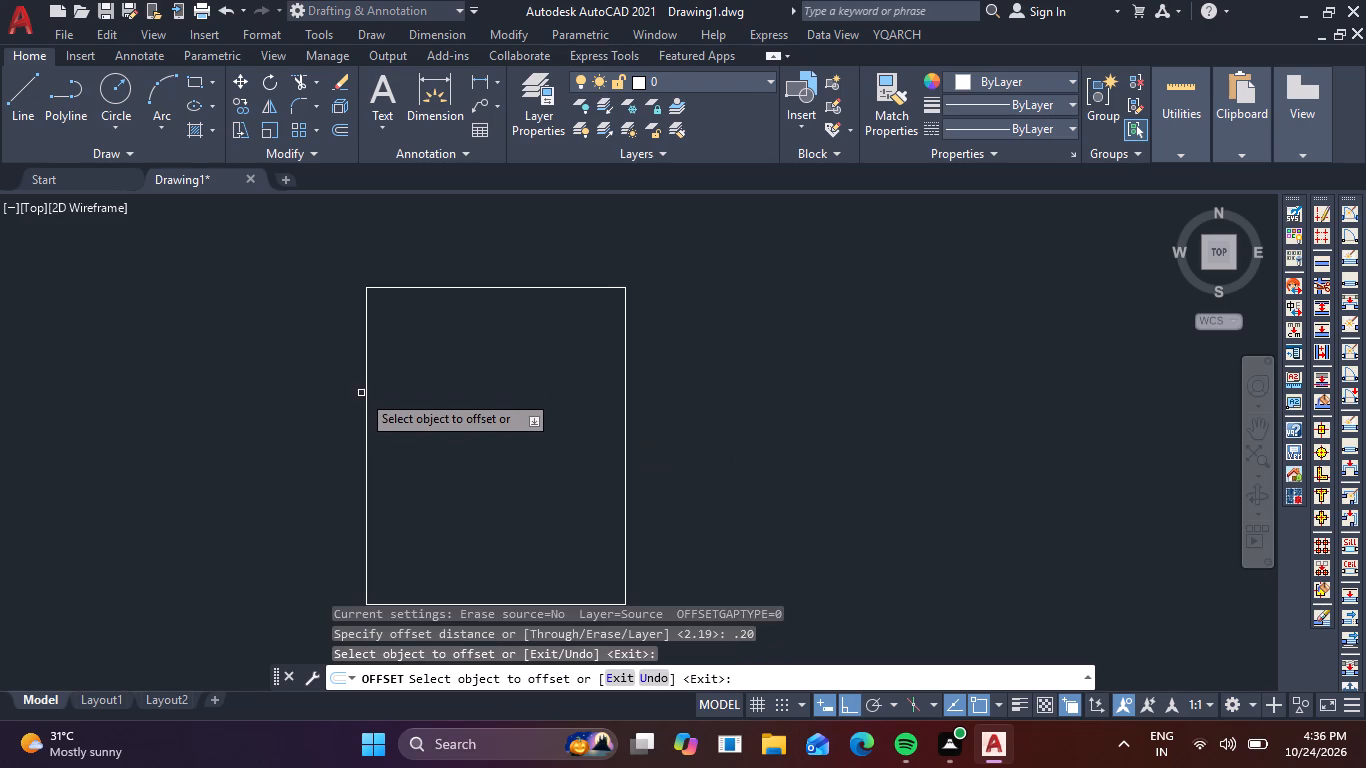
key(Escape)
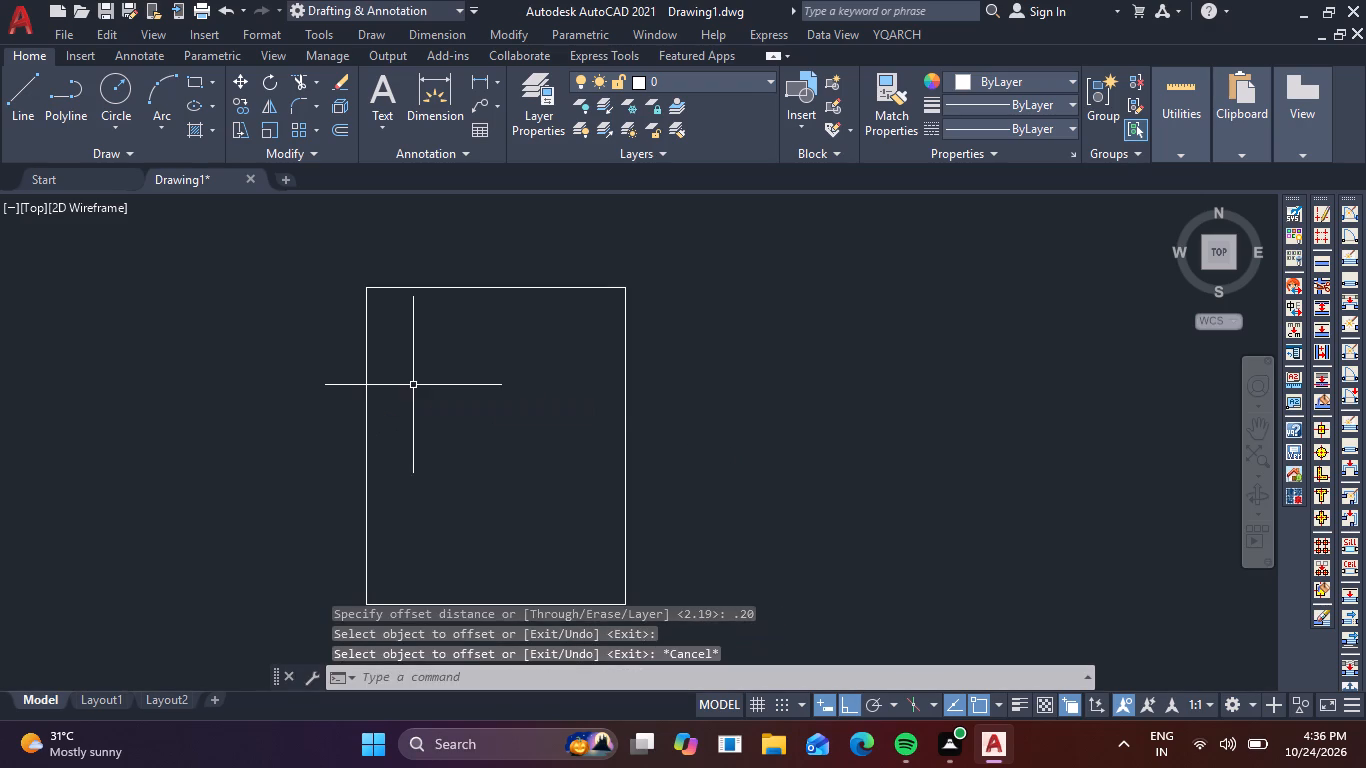
Explode the new rectangle east of the site plan into separate lines.
click(410, 385)
click(324, 360)
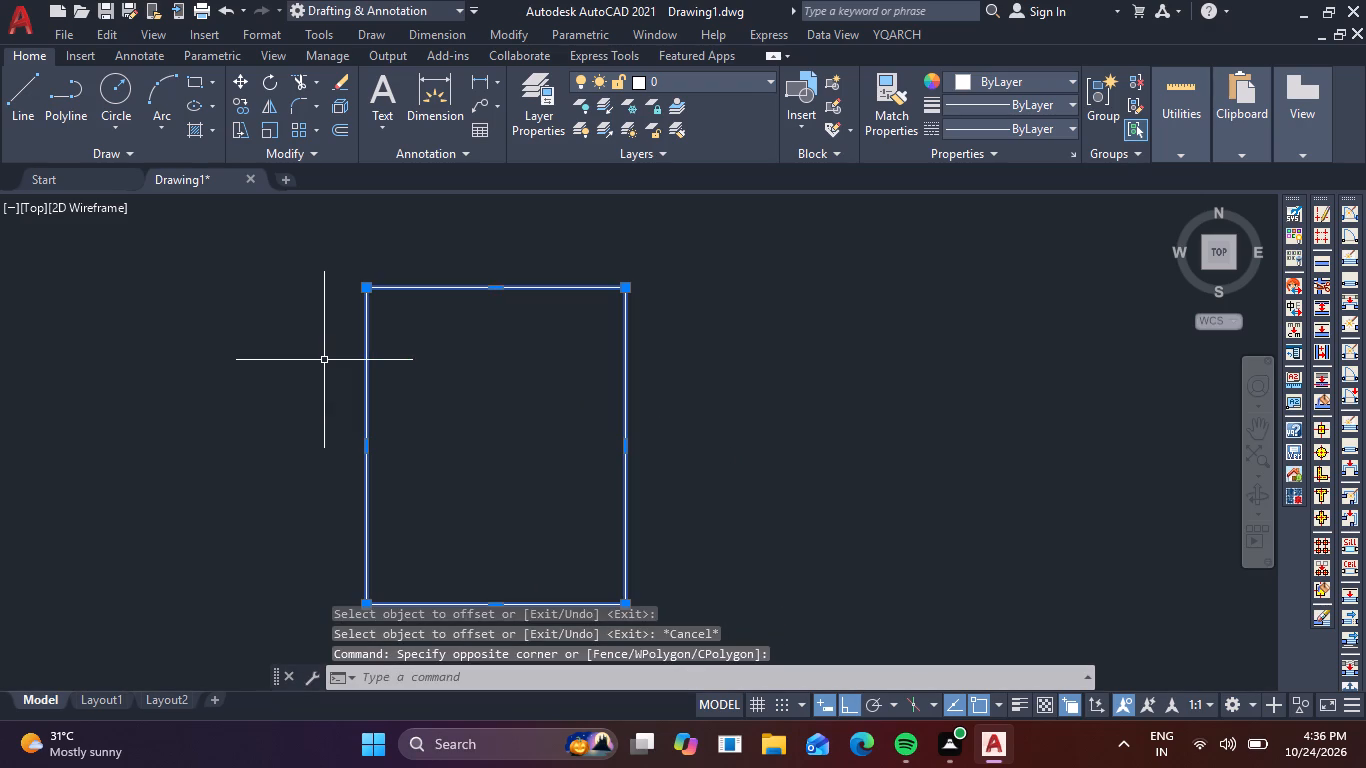
text(X)
key(space)
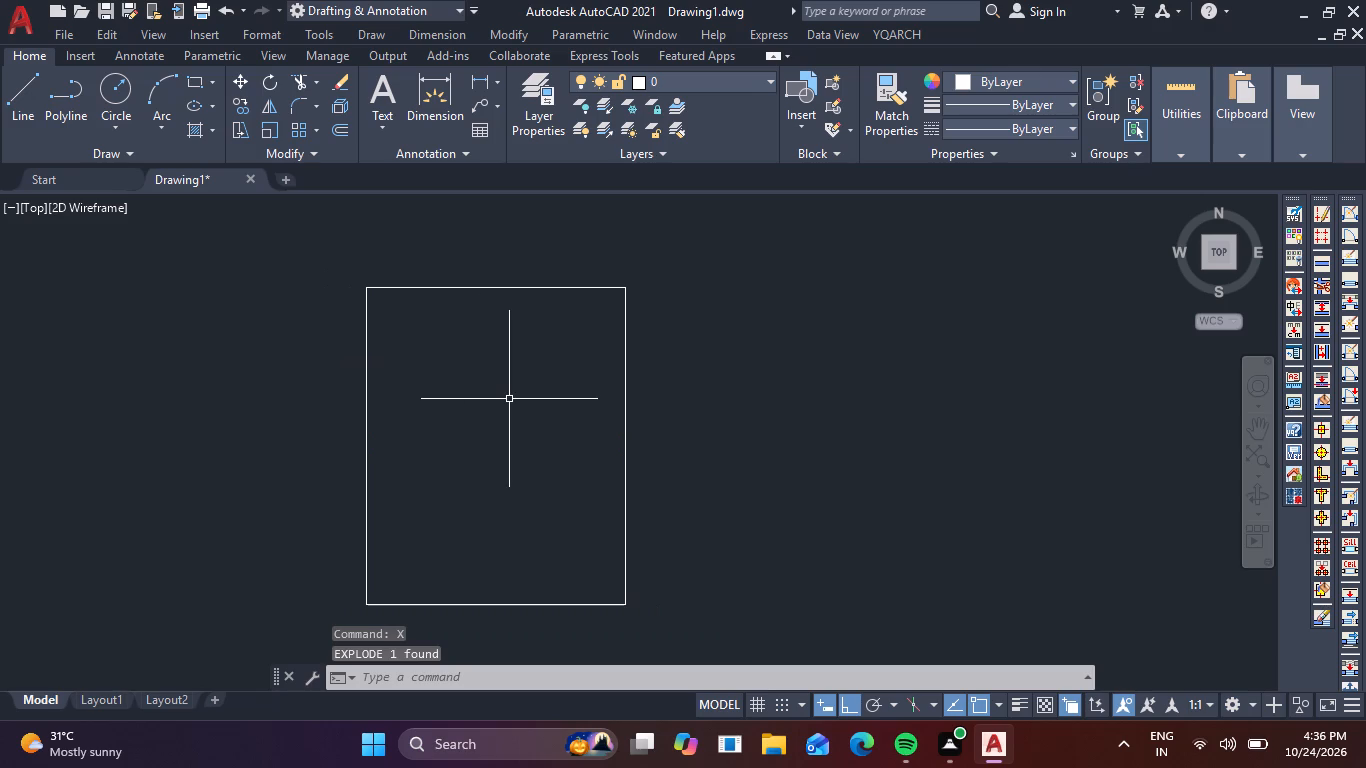
Offset the exploded rectangle's left and right sides inward by 0.20.
text(O)
key(space)
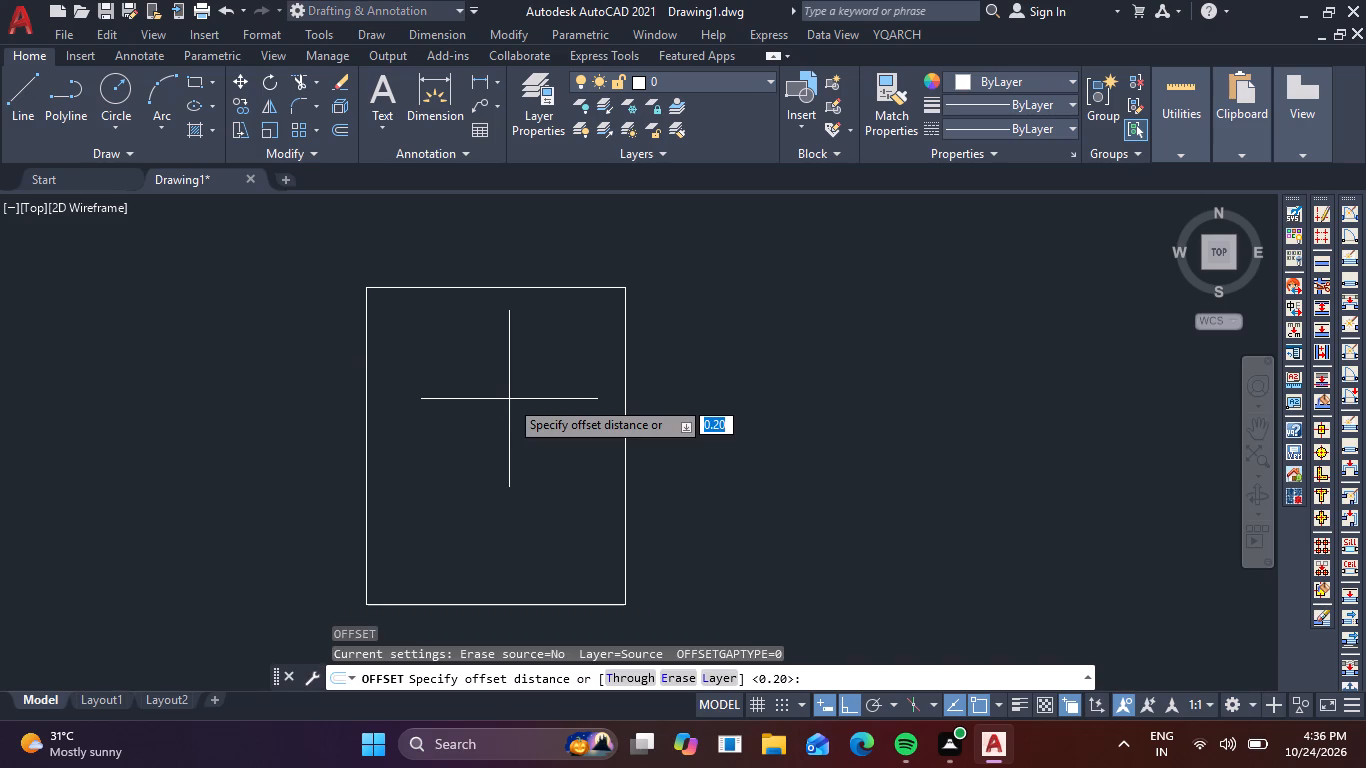
text(.20)
key(space)
click(368, 429)
click(454, 429)
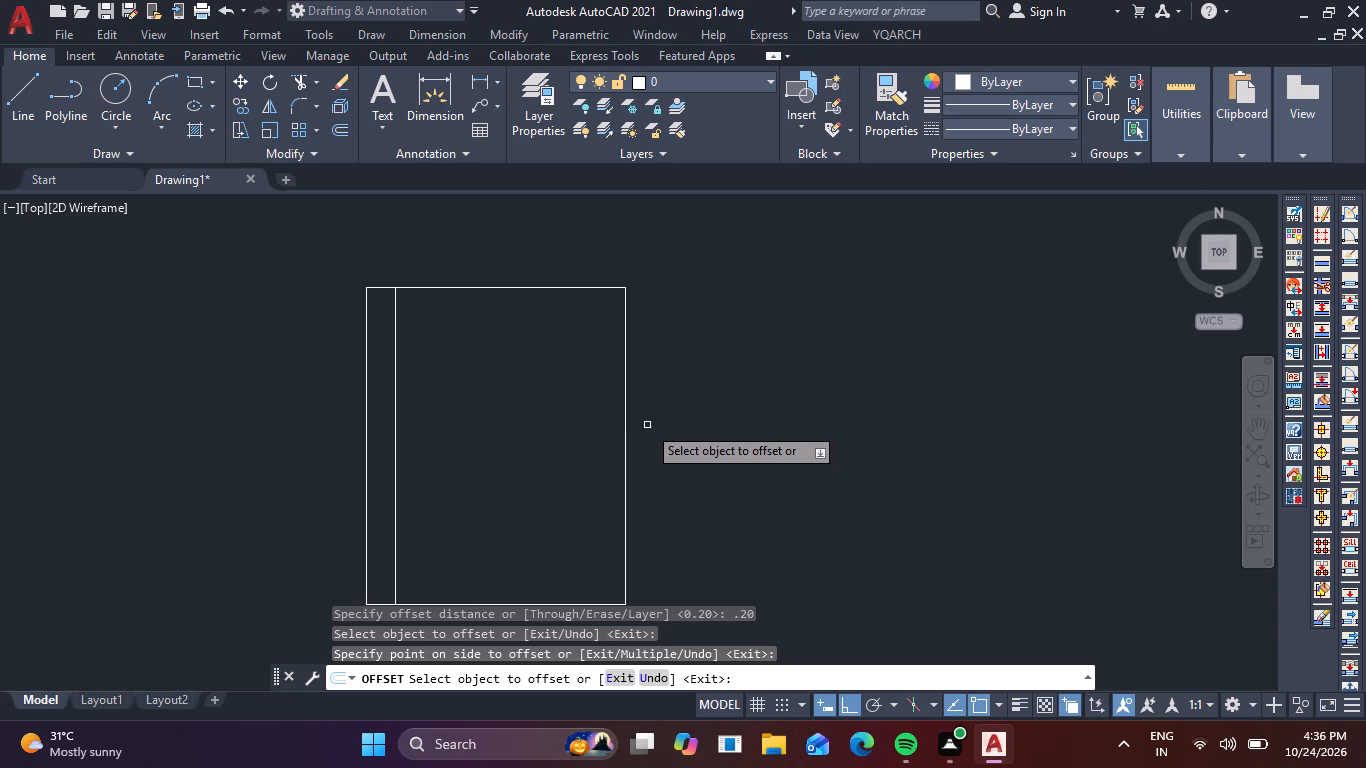
click(623, 416)
click(541, 437)
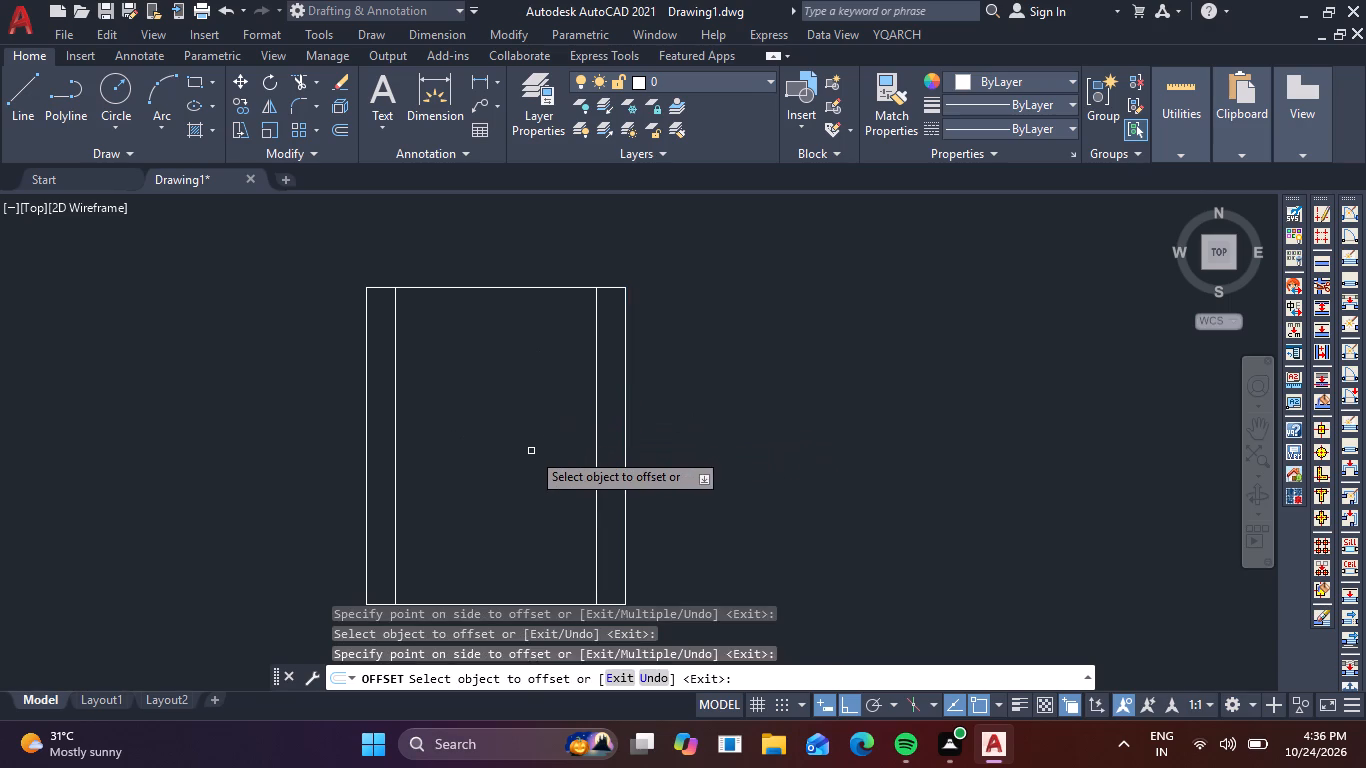
key(Escape)
key(Escape)
key(Escape)
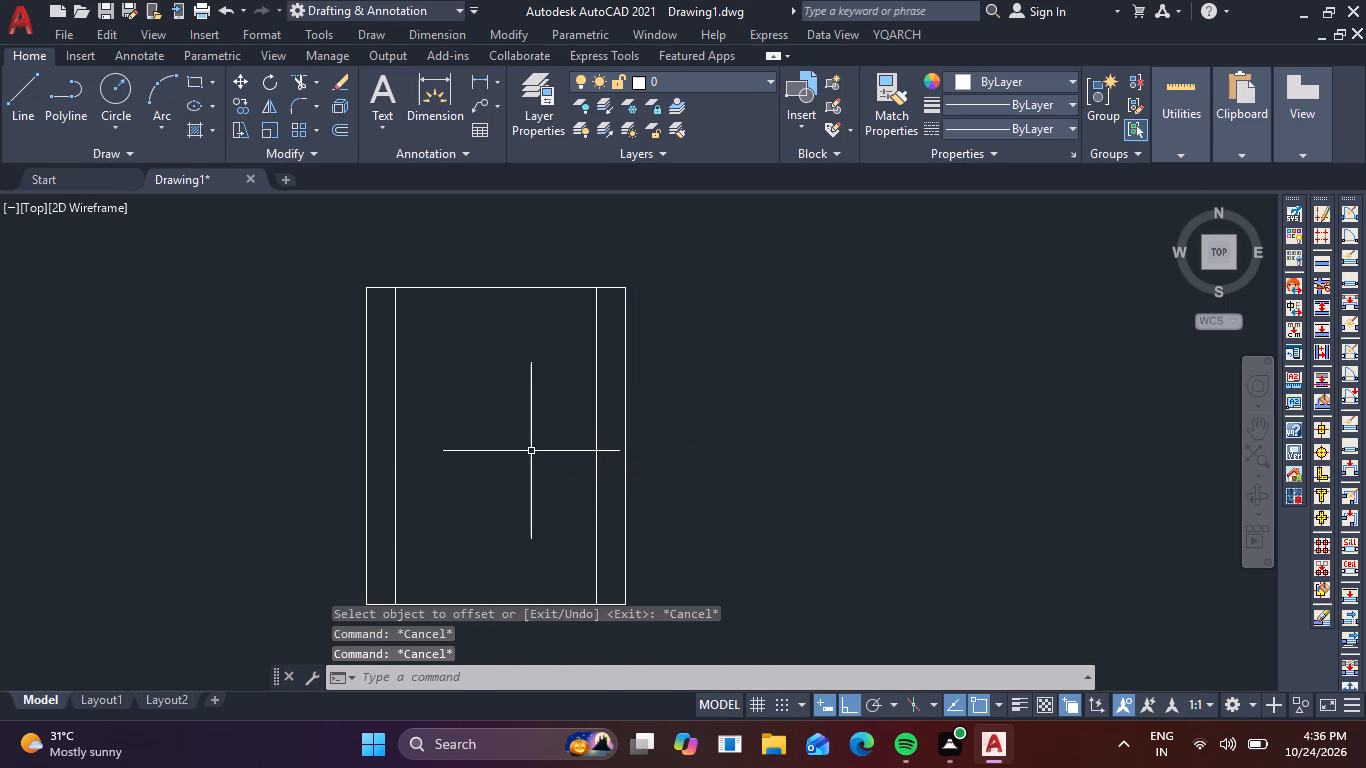
Start another Offset for the exploded rectangle's lines.
middle_drag(555, 475, 558, 391)
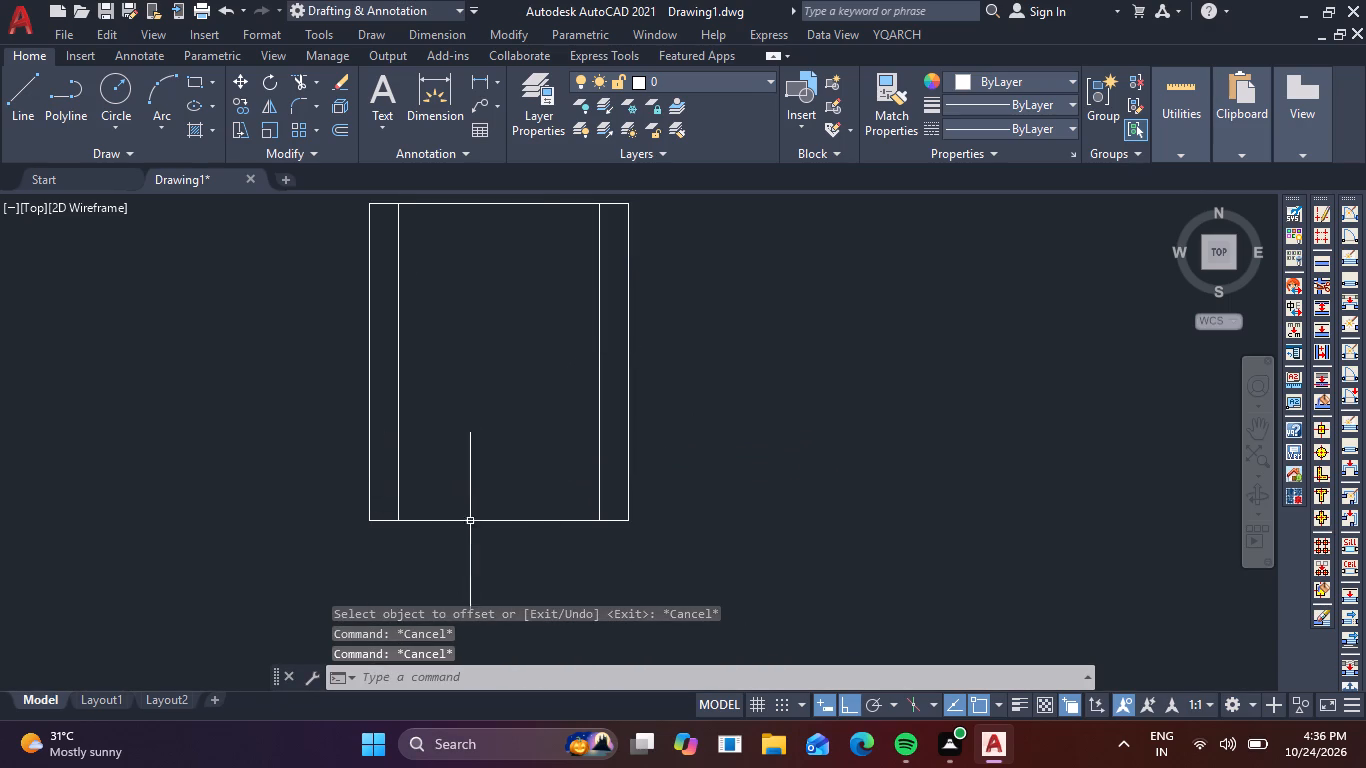
text(O)
key(space)
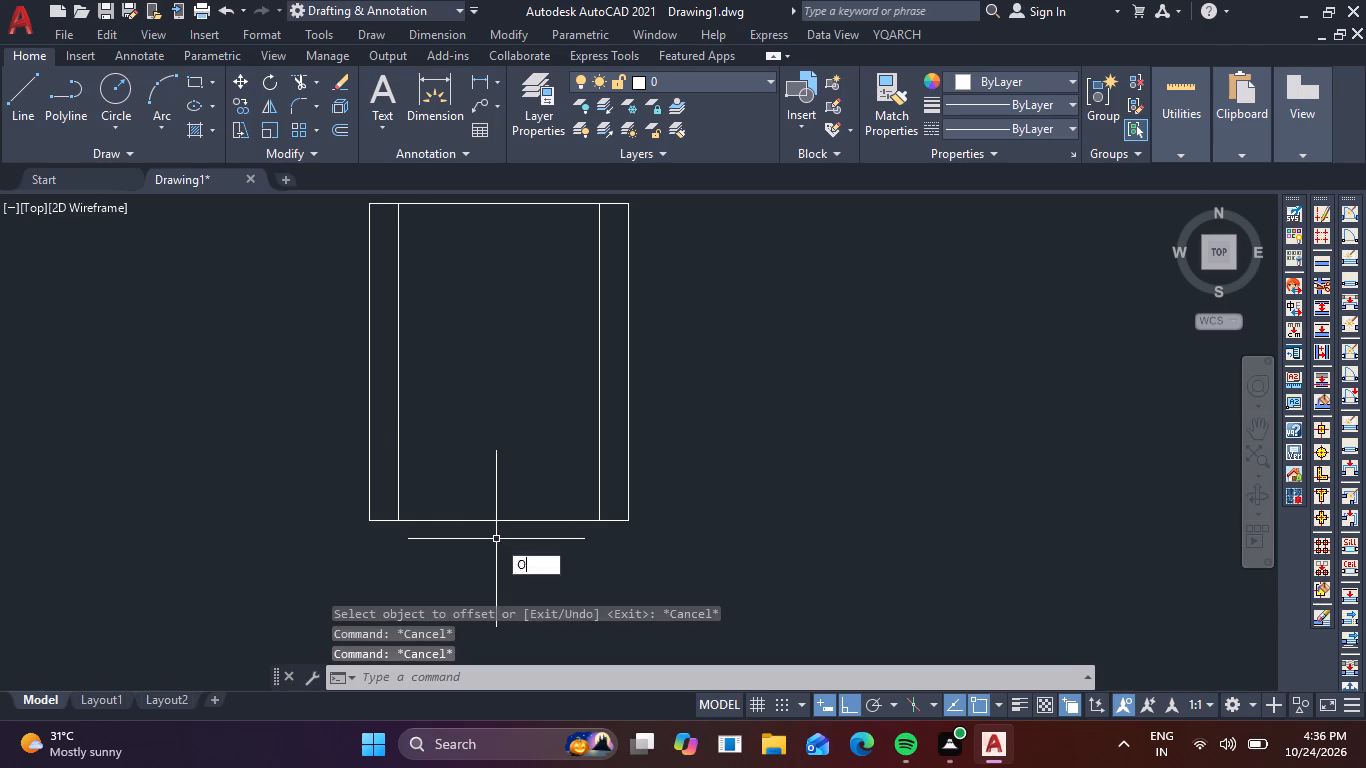
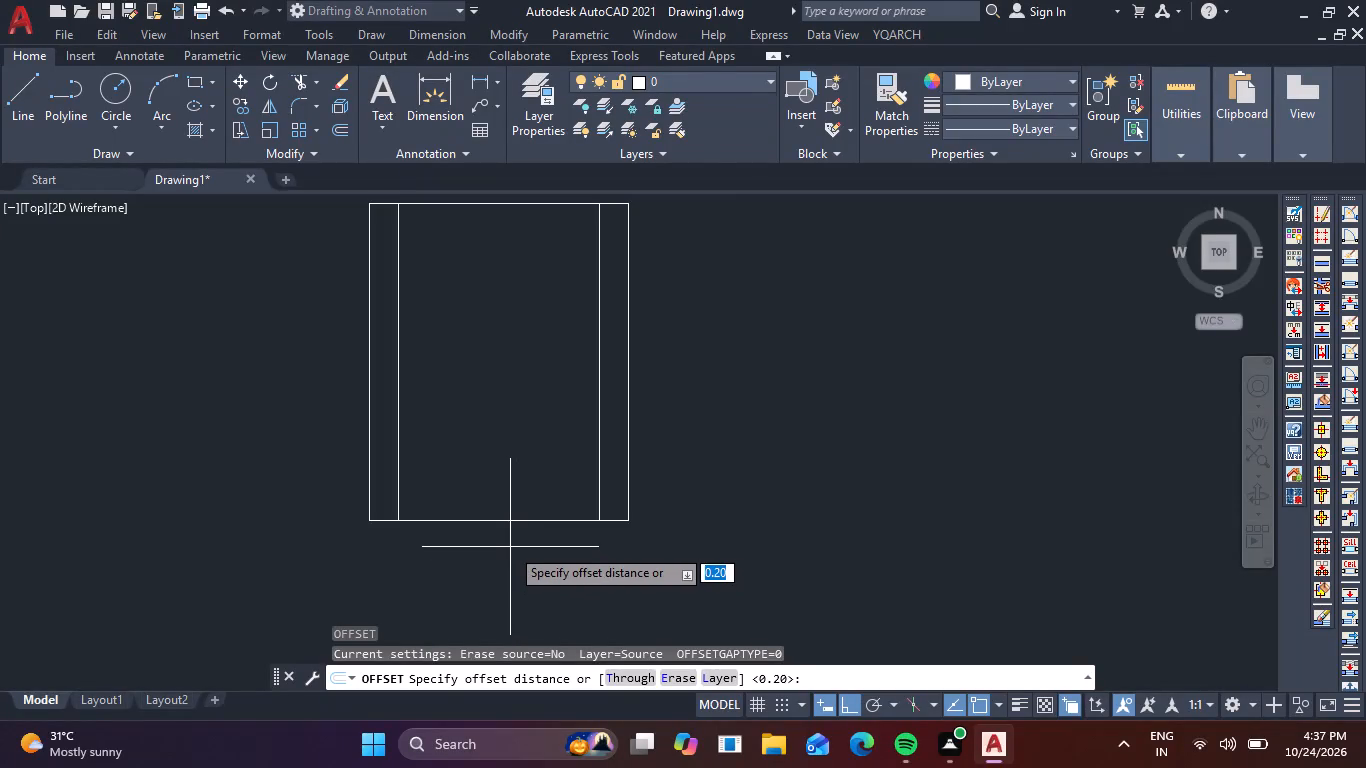
Offset the exploded rectangle's bottom line upward by 0.20.
key(space)
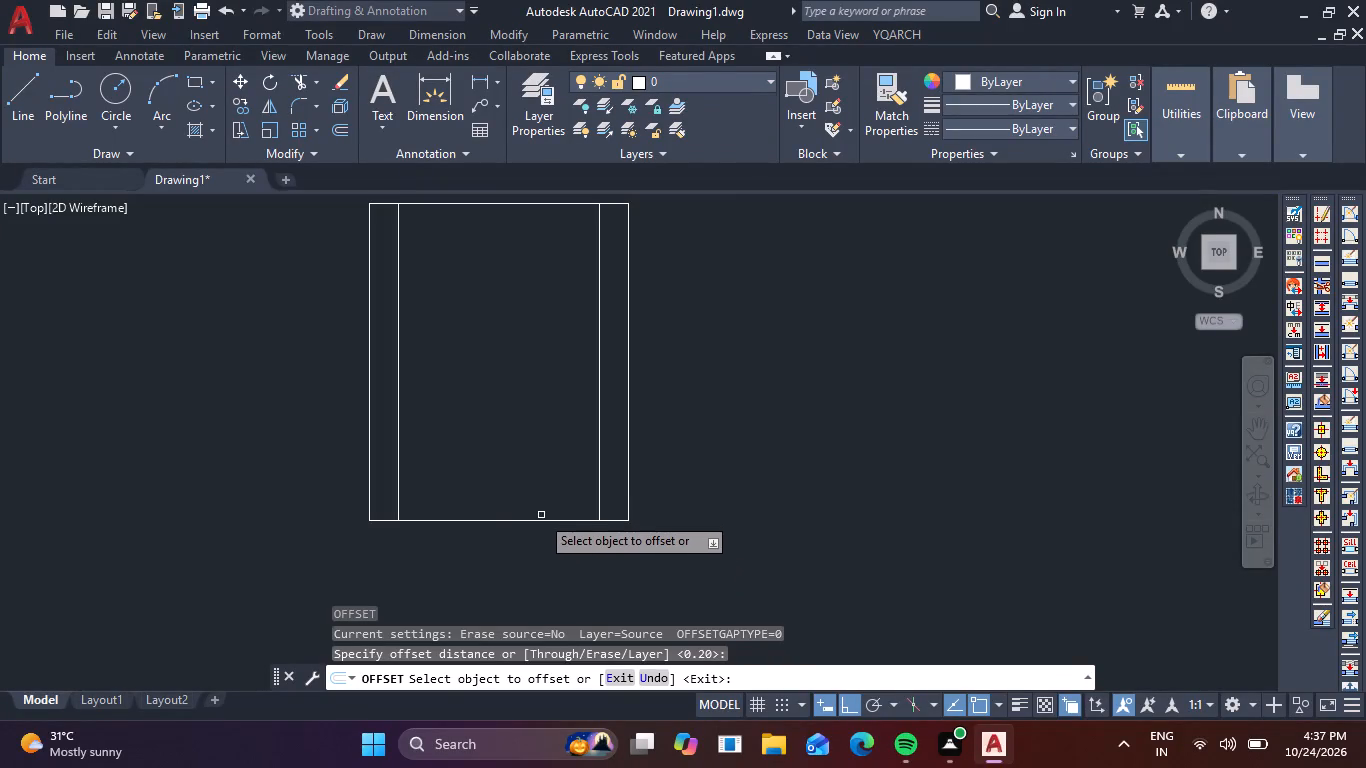
click(539, 519)
click(539, 450)
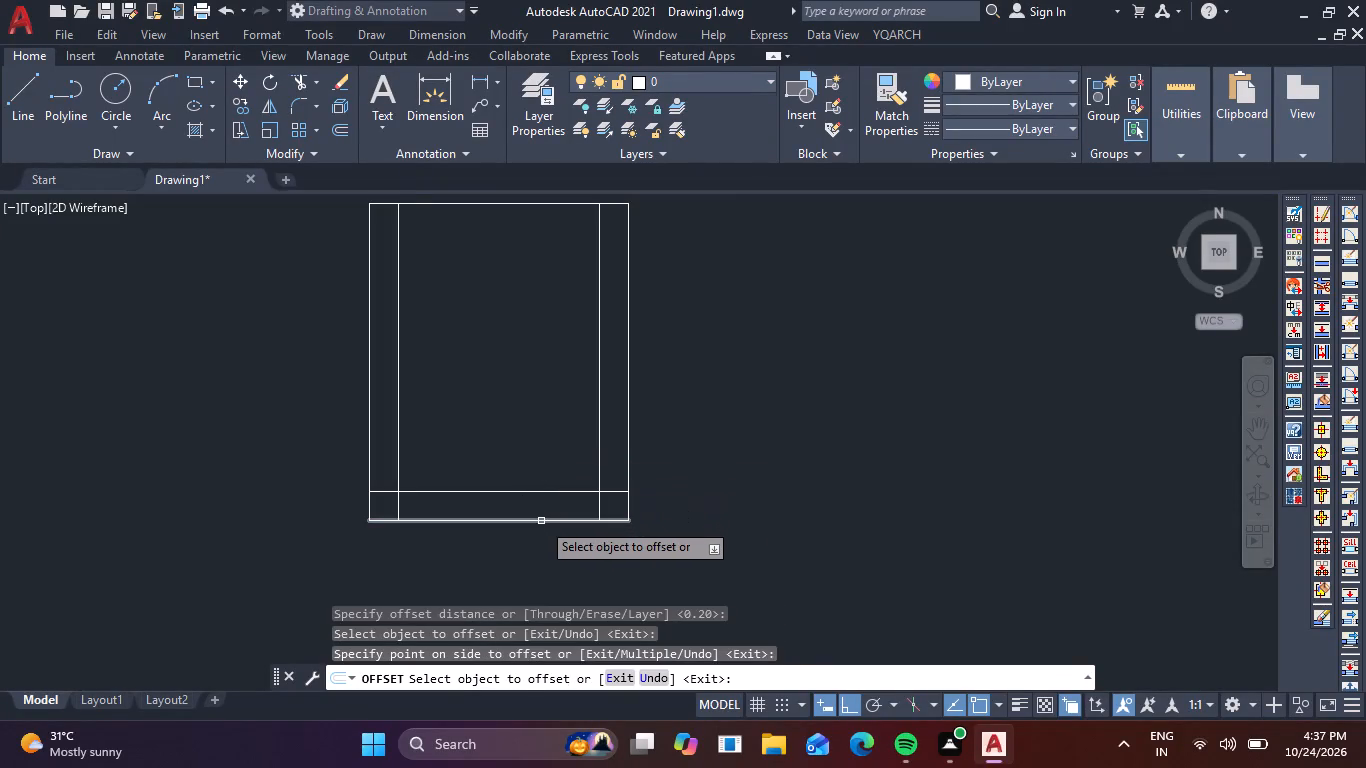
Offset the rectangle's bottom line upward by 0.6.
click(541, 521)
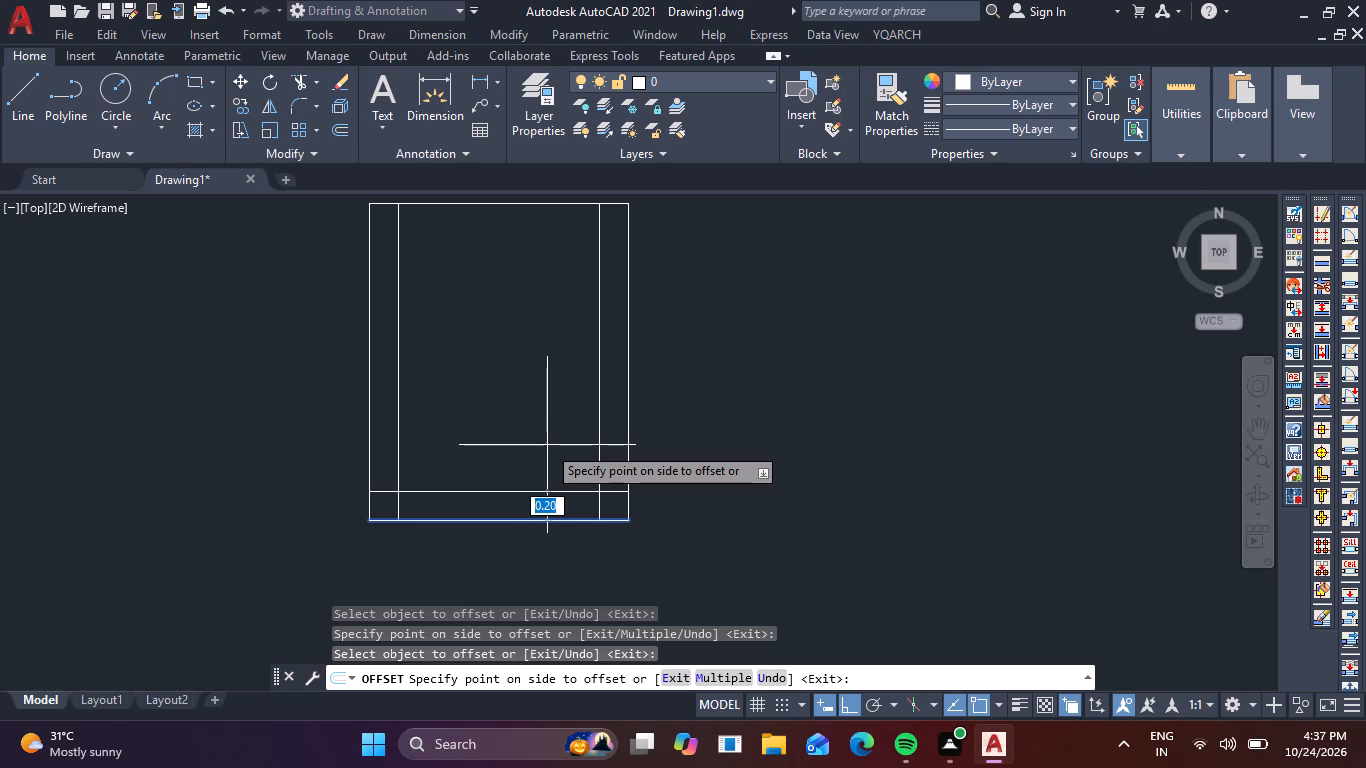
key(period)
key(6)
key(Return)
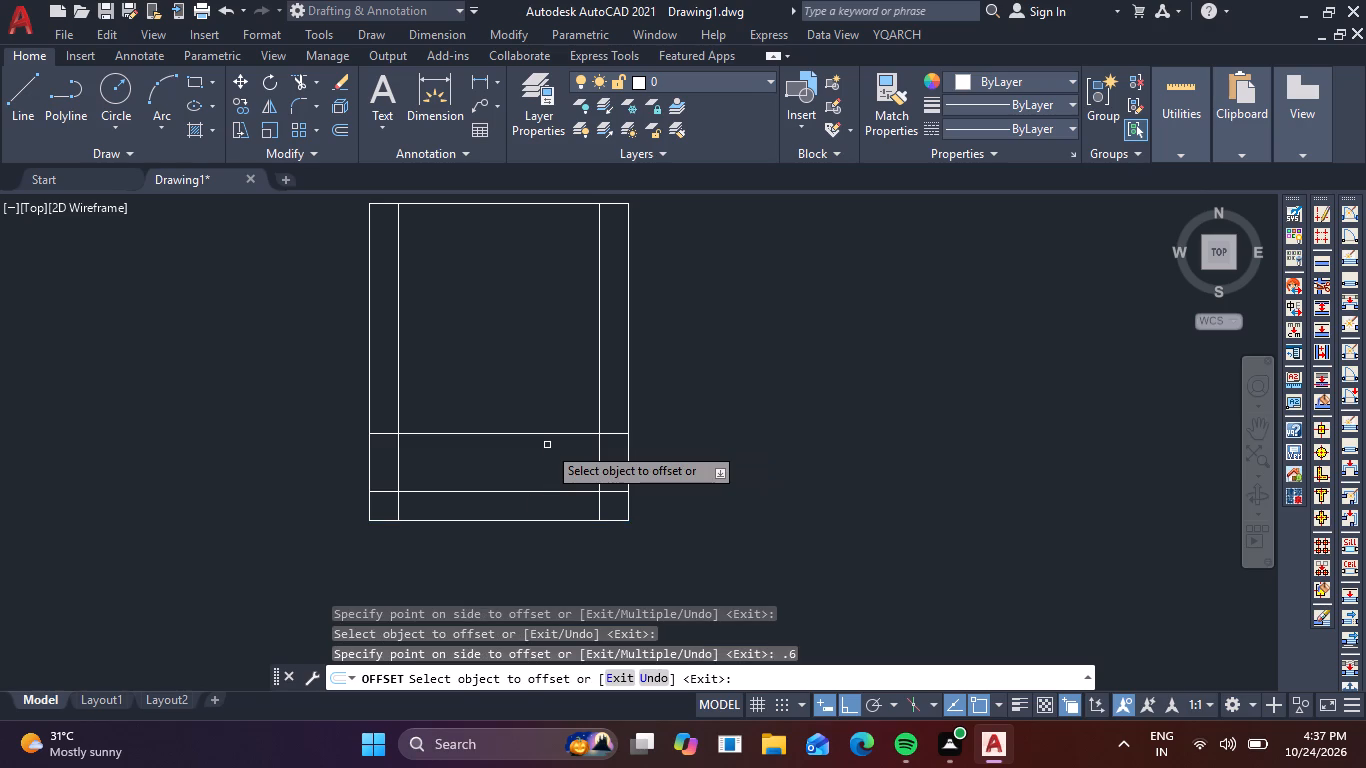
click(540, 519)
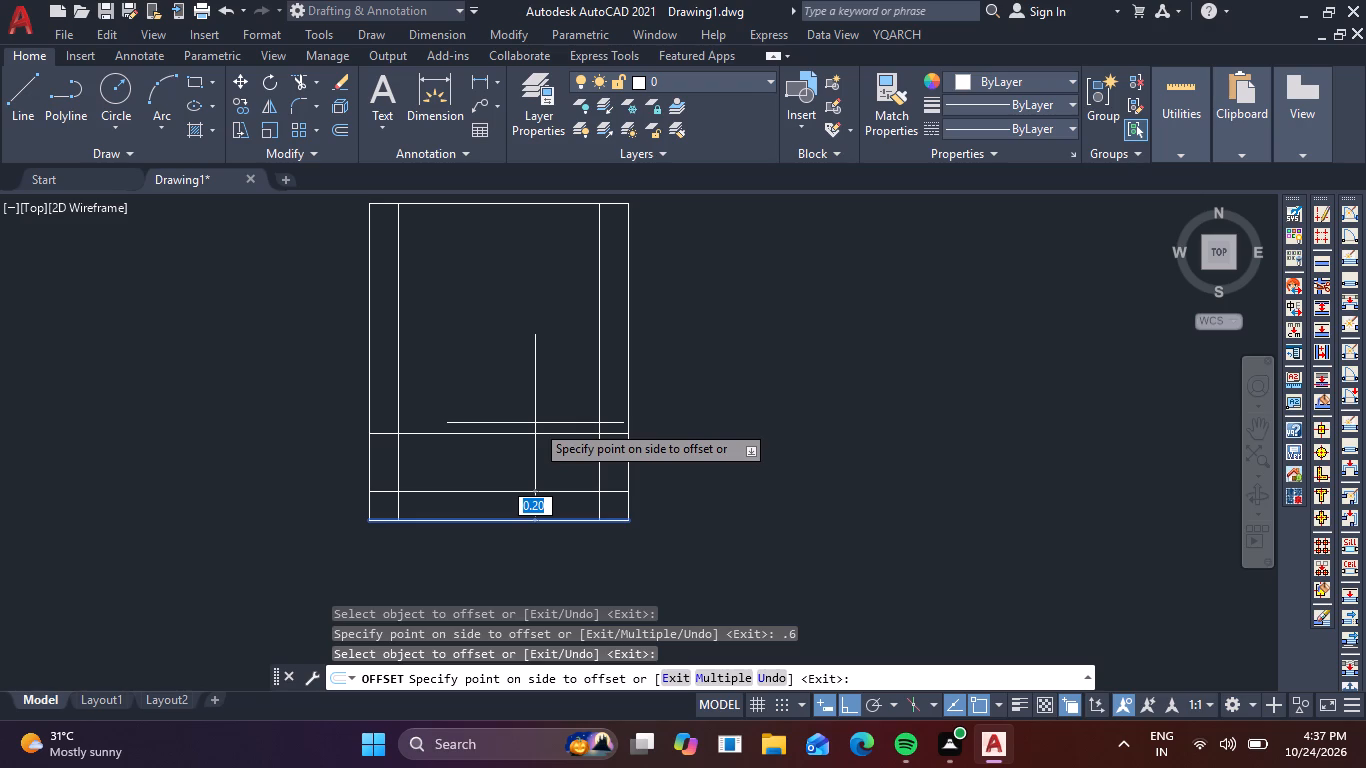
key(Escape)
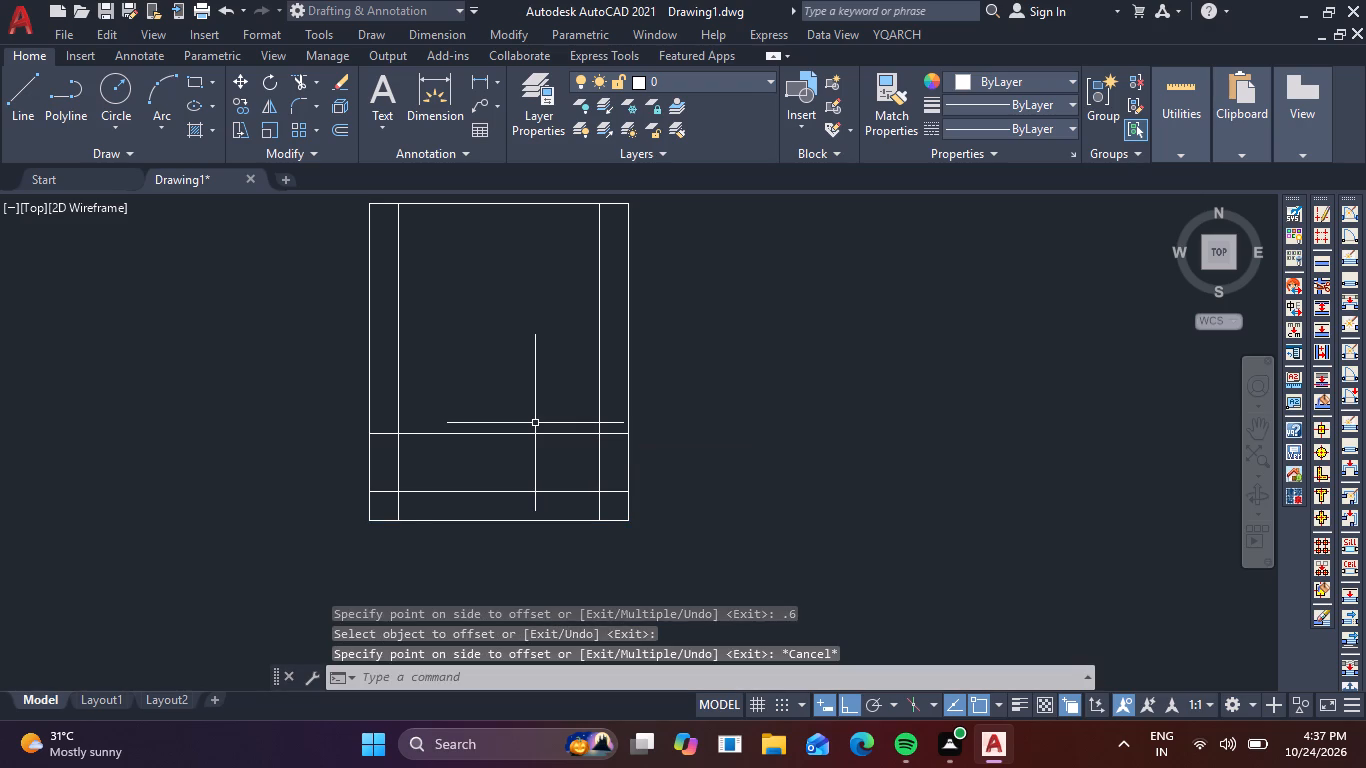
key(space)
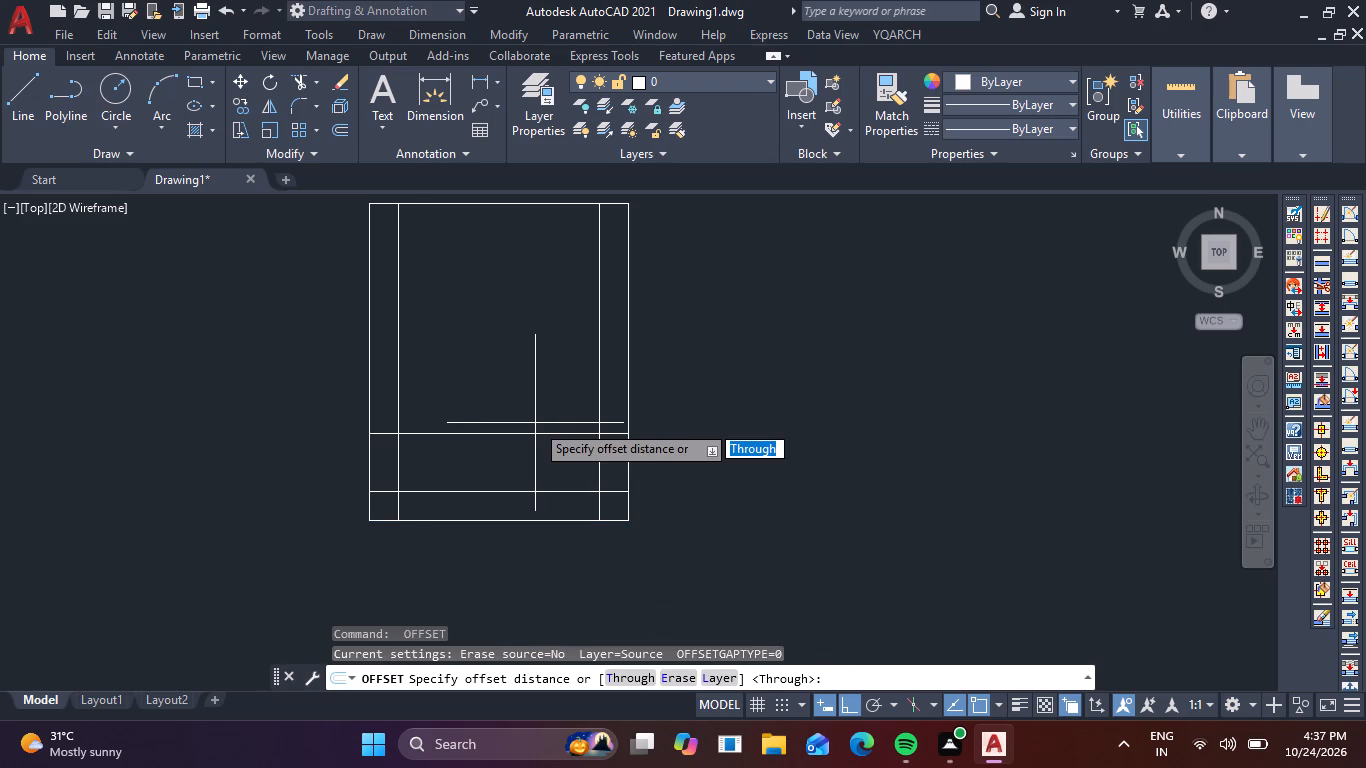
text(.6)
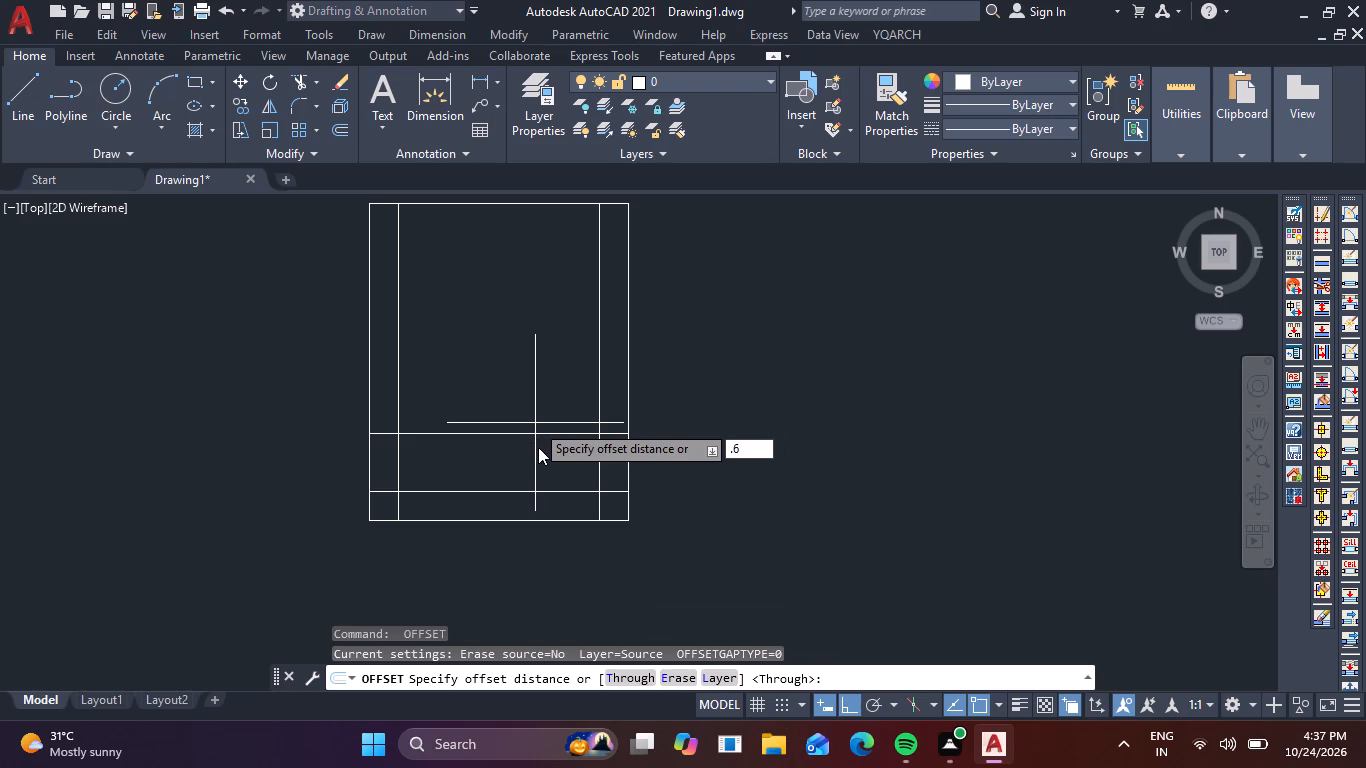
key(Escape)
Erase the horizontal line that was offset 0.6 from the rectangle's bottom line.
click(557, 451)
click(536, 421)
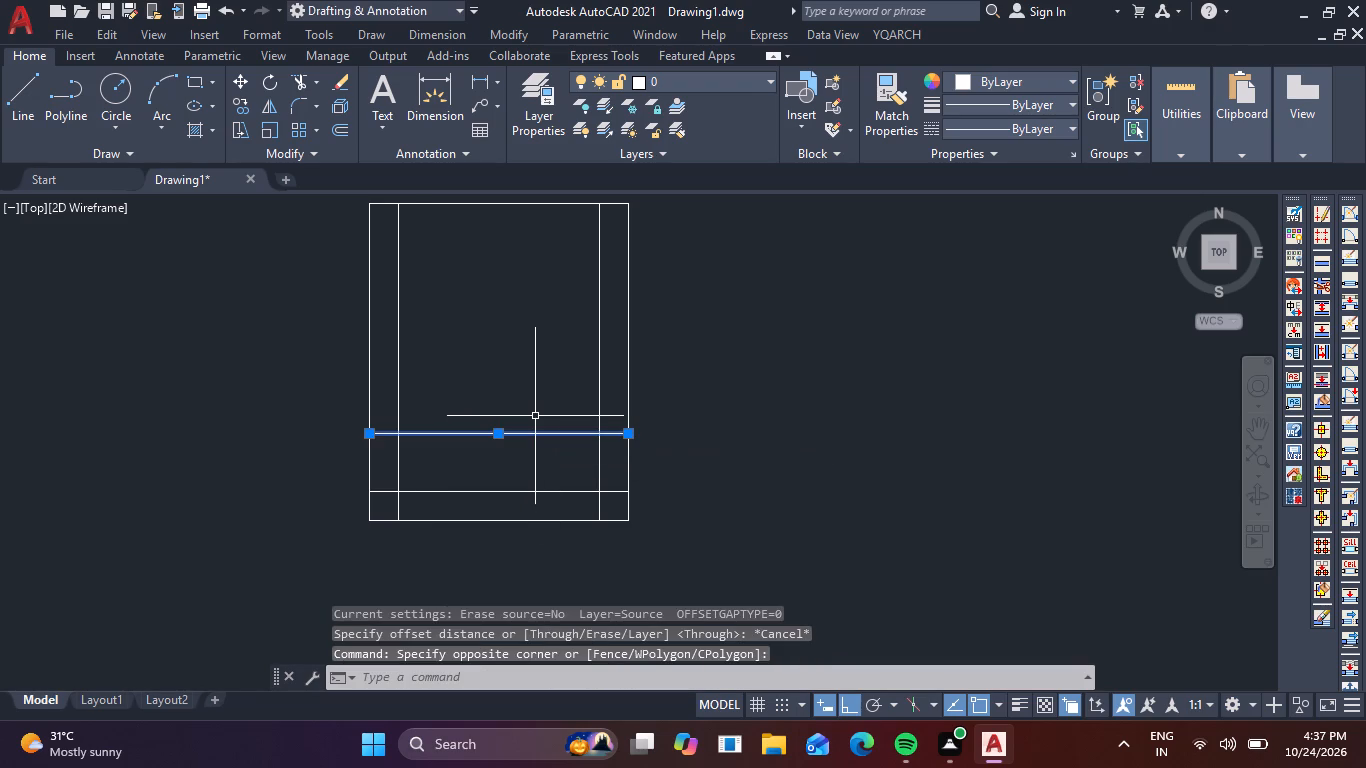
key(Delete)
Offset the inner bottom line upward by 0.6, and offset that copy upward by 0.6 again.
text(O)
key(space)
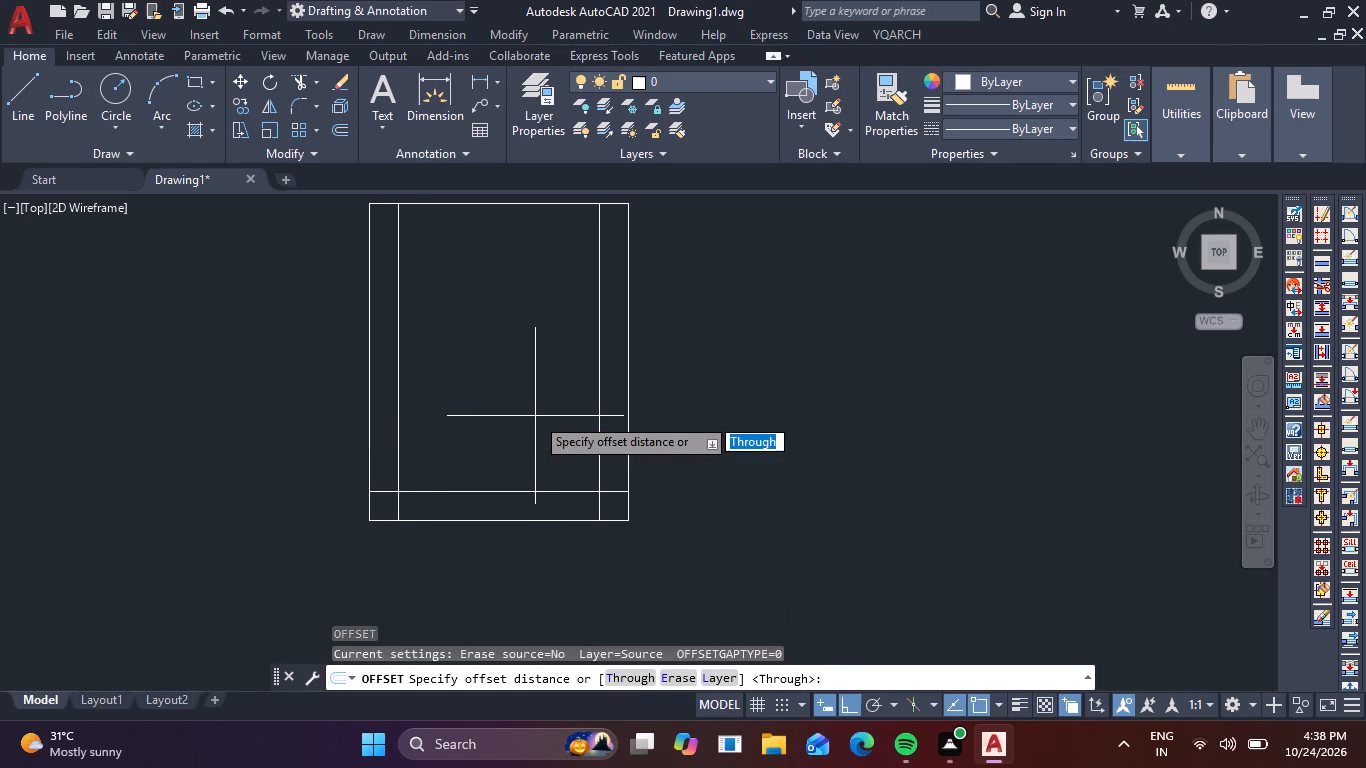
text(.6)
key(space)
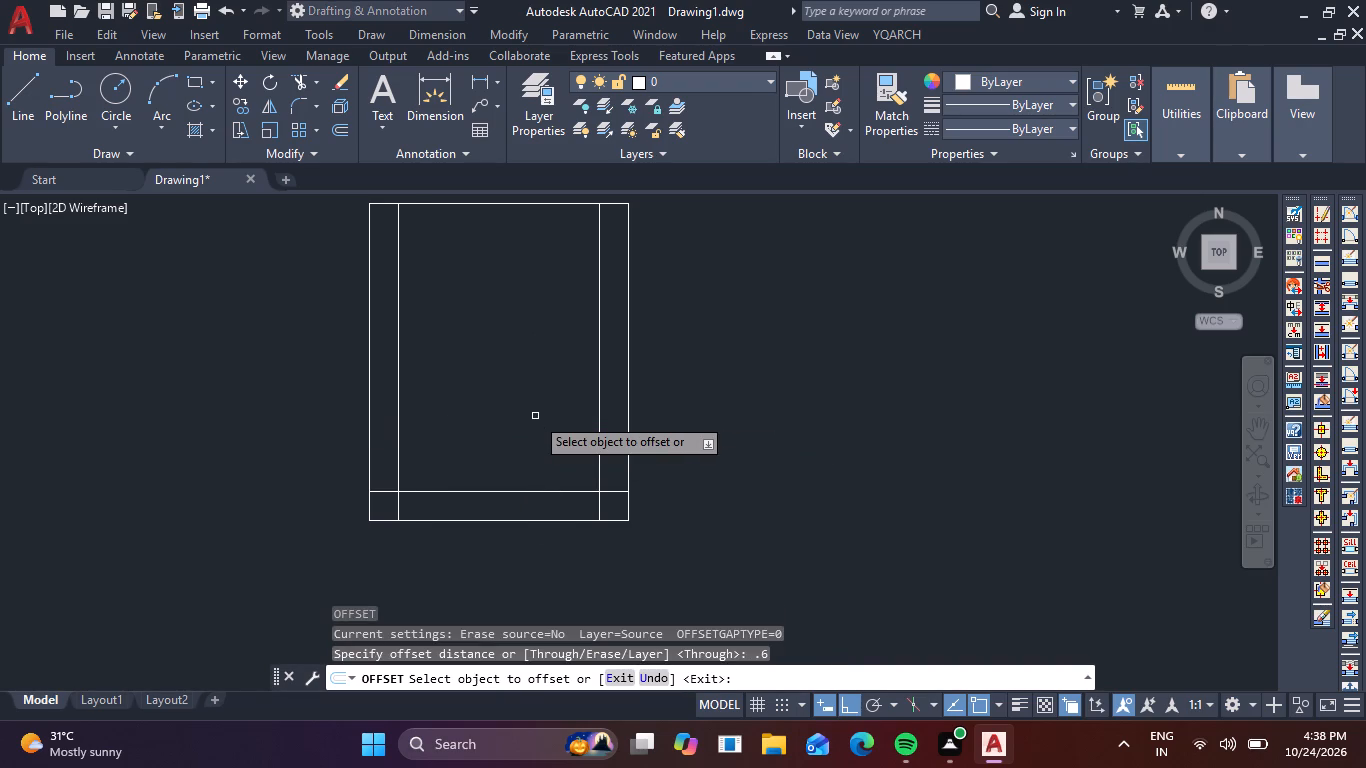
click(536, 489)
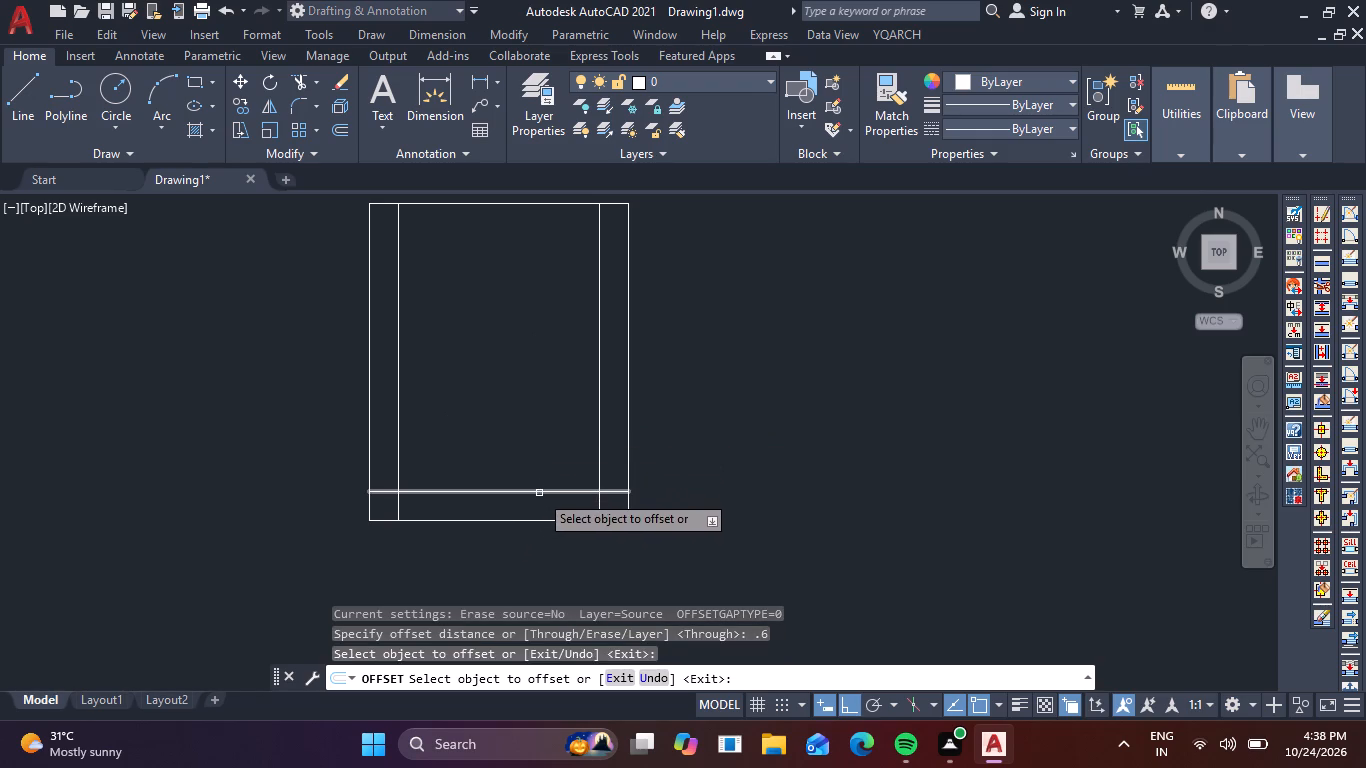
click(539, 493)
click(546, 447)
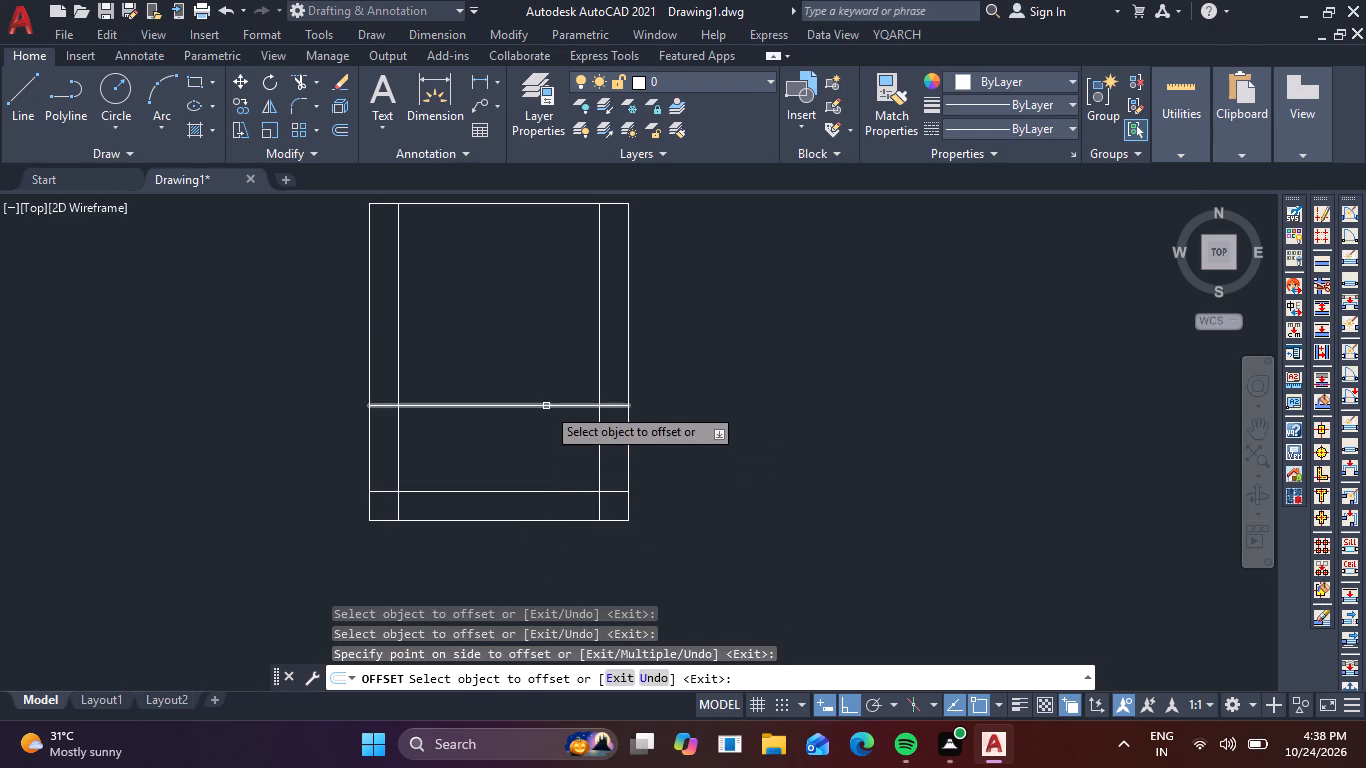
click(546, 406)
click(553, 359)
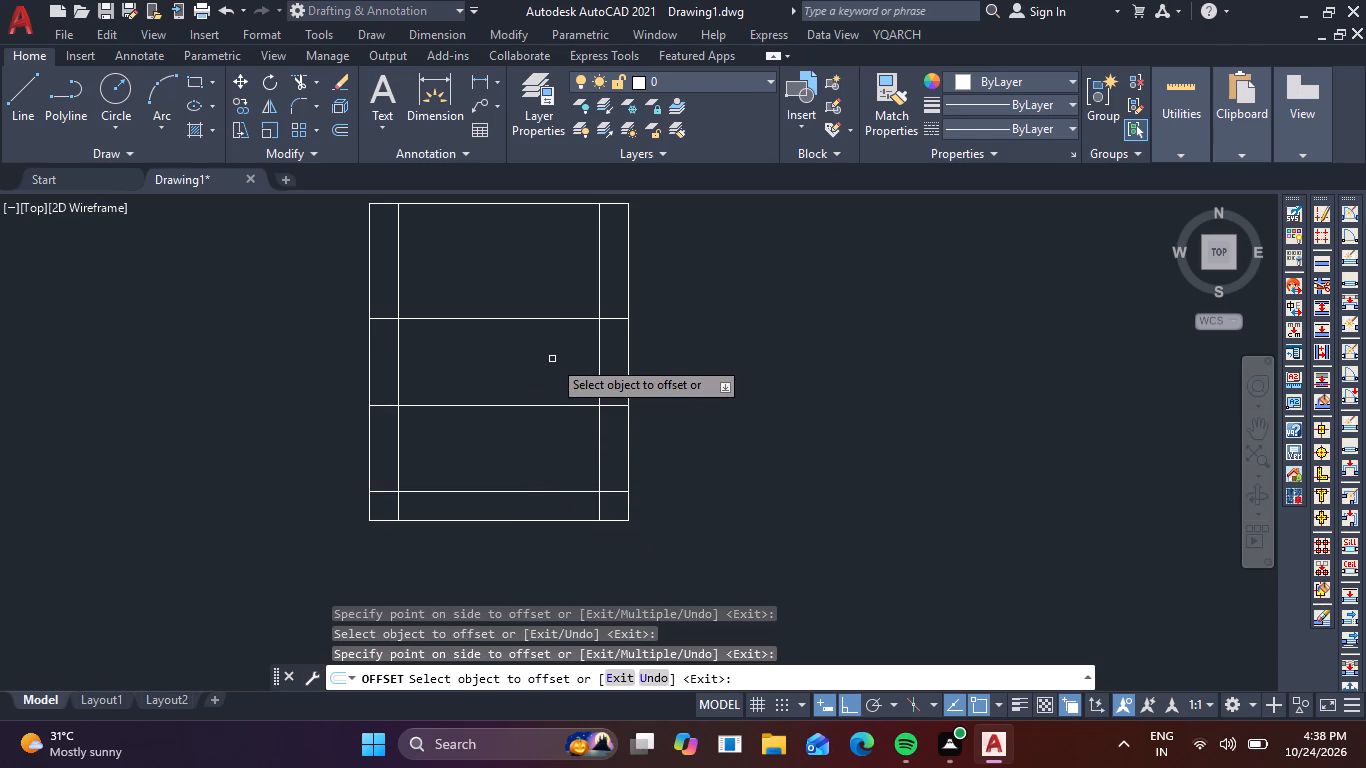
Offset the uppermost new inner horizontal line upward by 0.4.
click(543, 318)
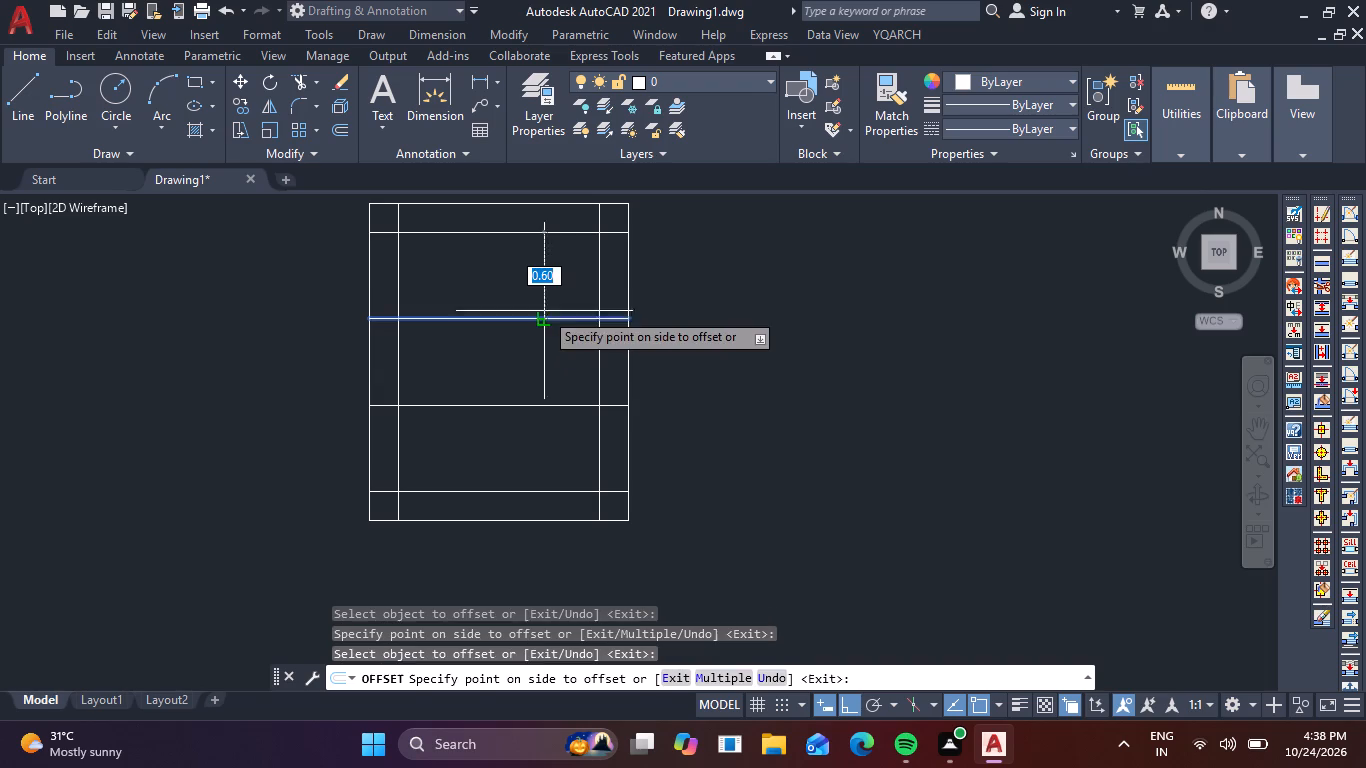
text(40)
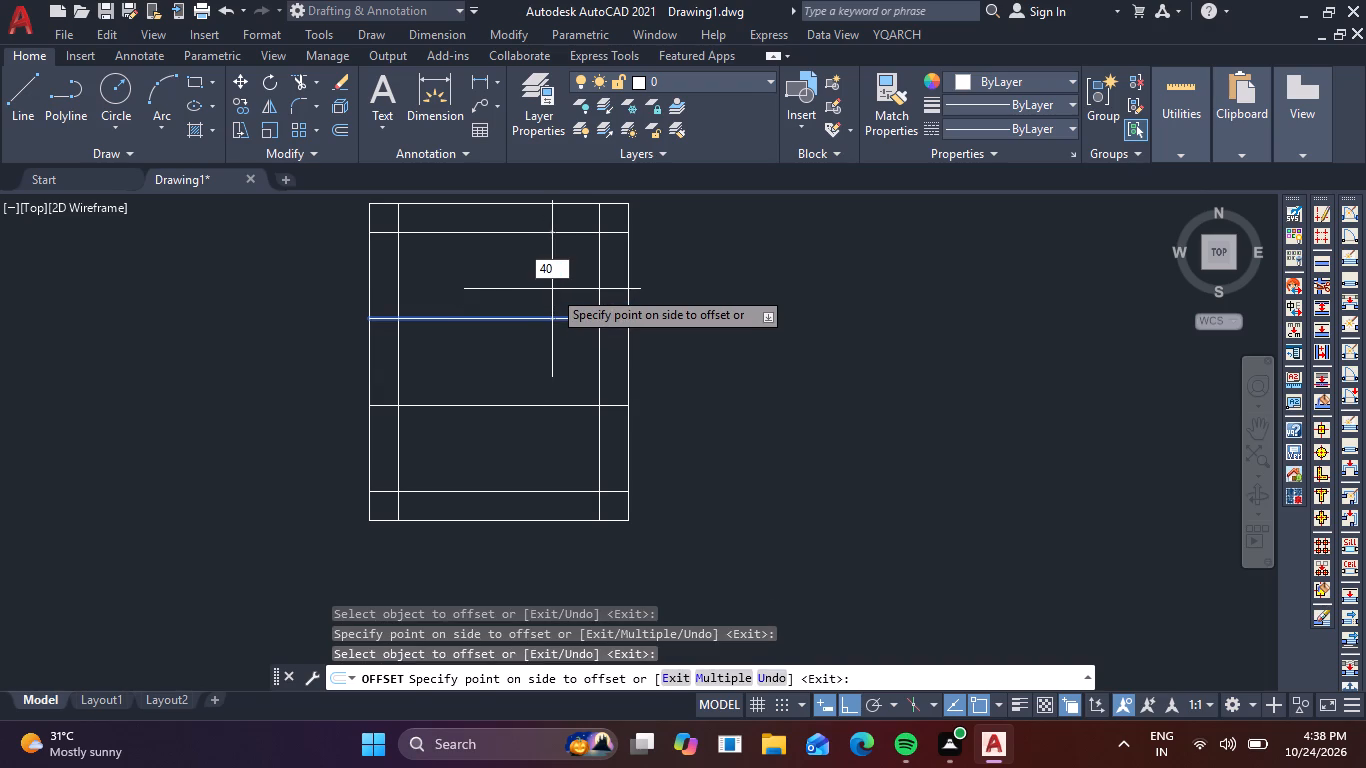
key(BackSpace)
key(BackSpace)
text(.4)
key(Return)
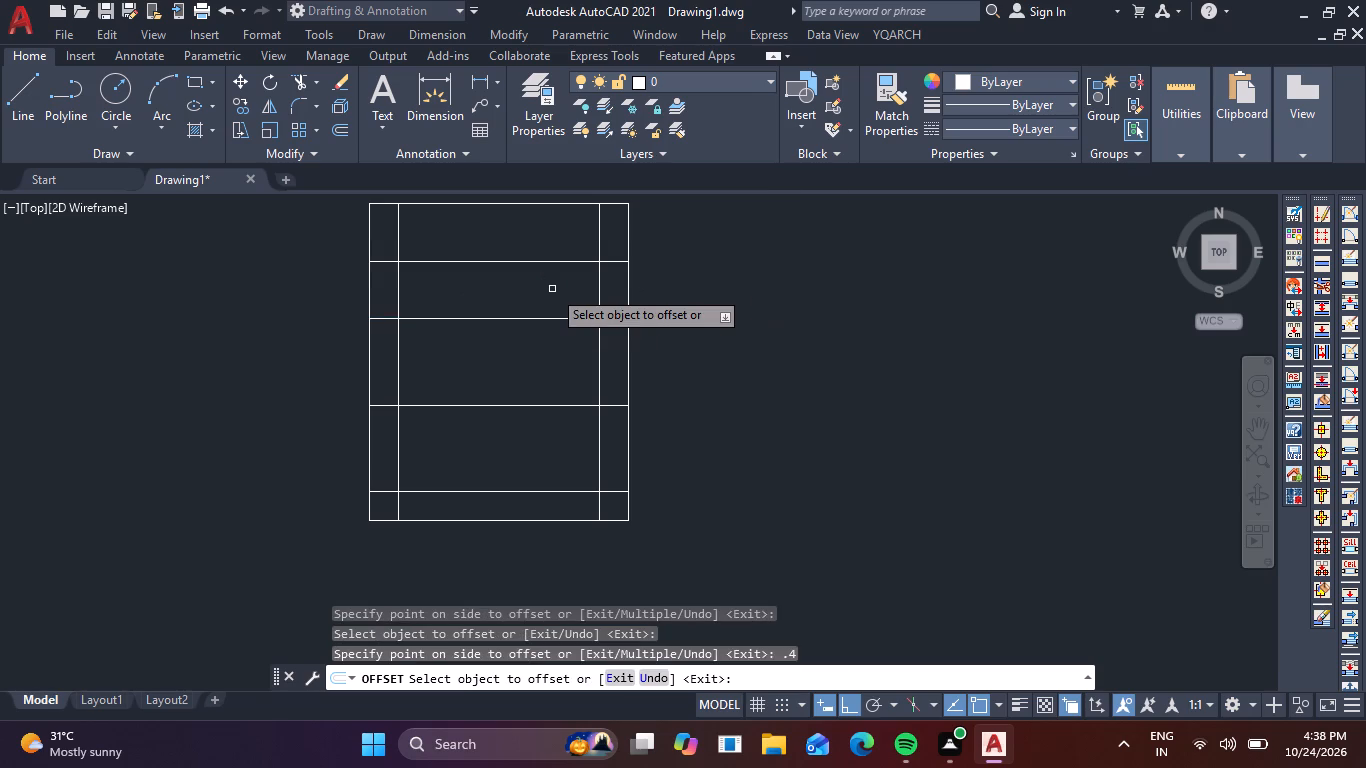
Check the spacing between the inner lines with the quick measure tool.
click(1198, 140)
click(1189, 192)
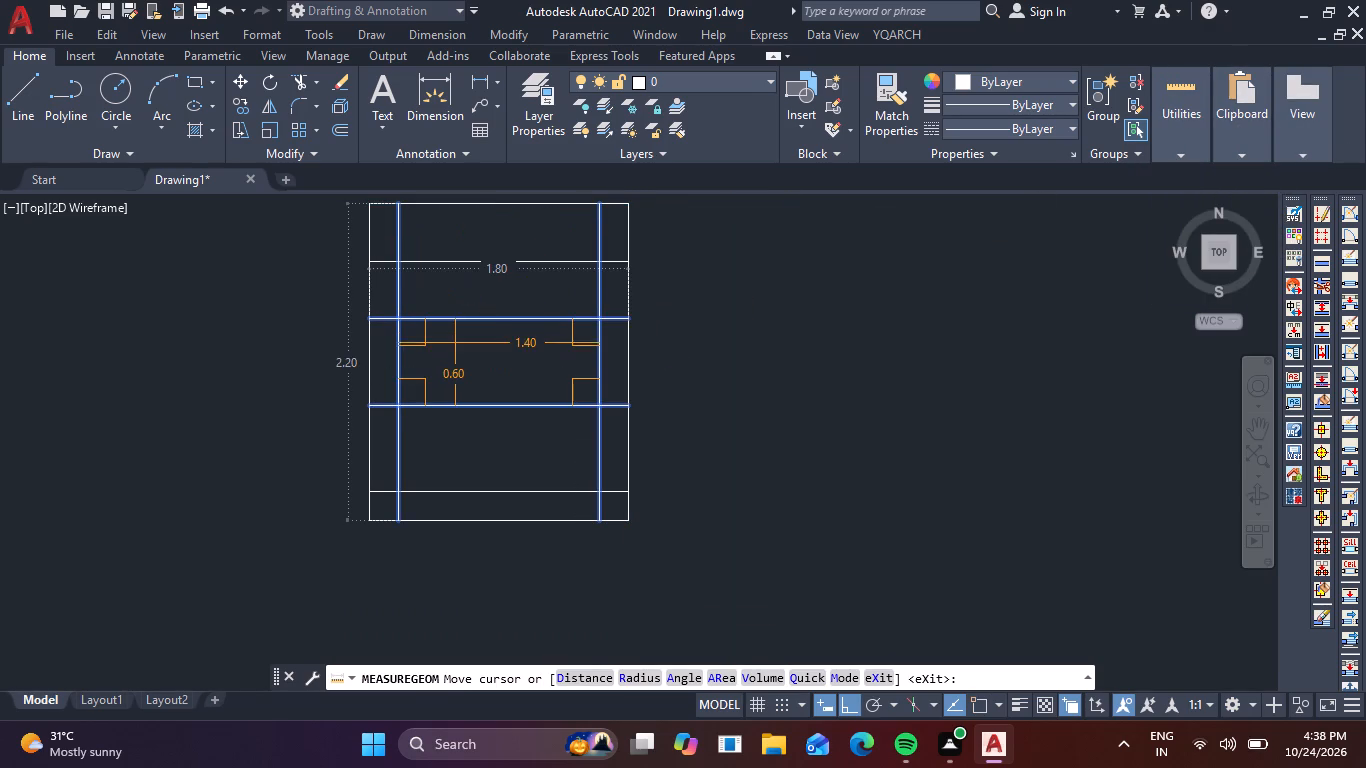
key(Escape)
key(Escape)
key(Escape)
Trim the four inner horizontal lines out of the narrow vertical strips along the rectangle's left and right sides.
text(TR)
key(space)
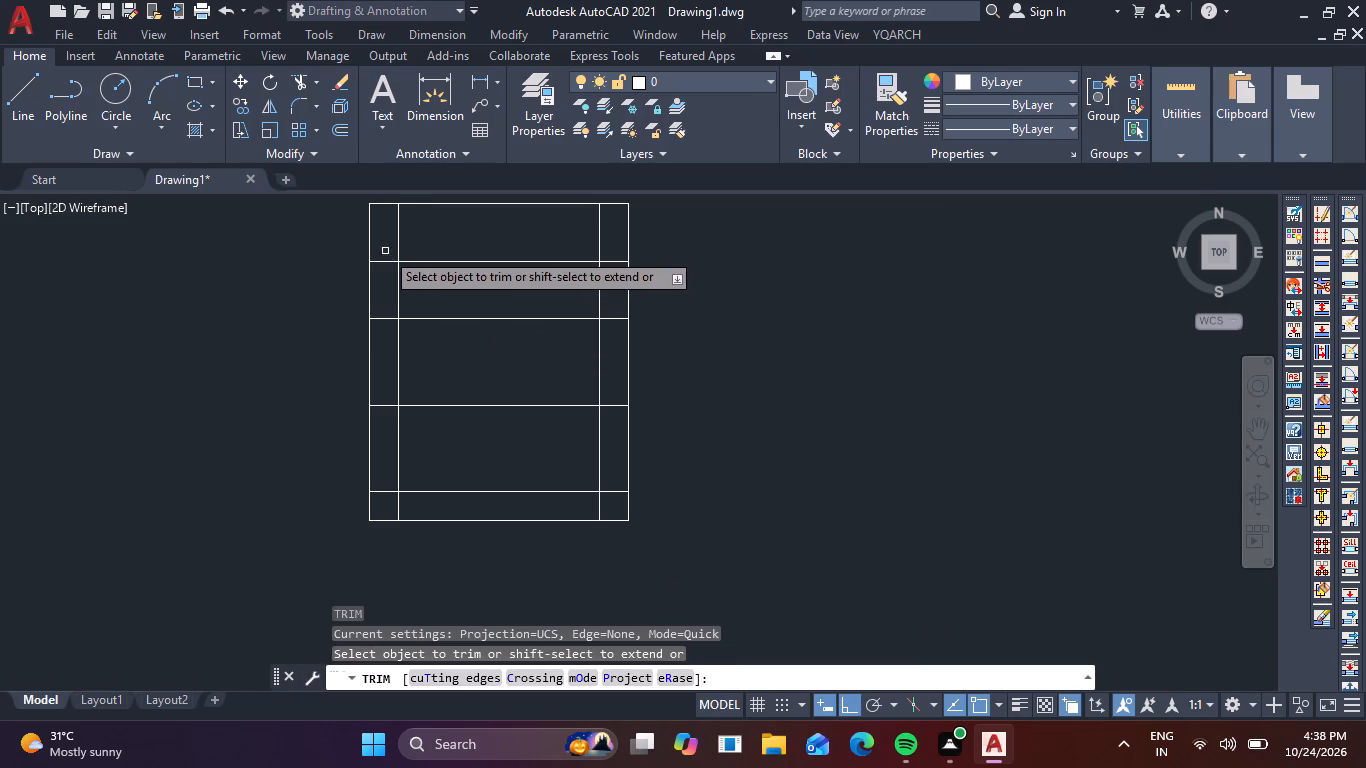
click(384, 250)
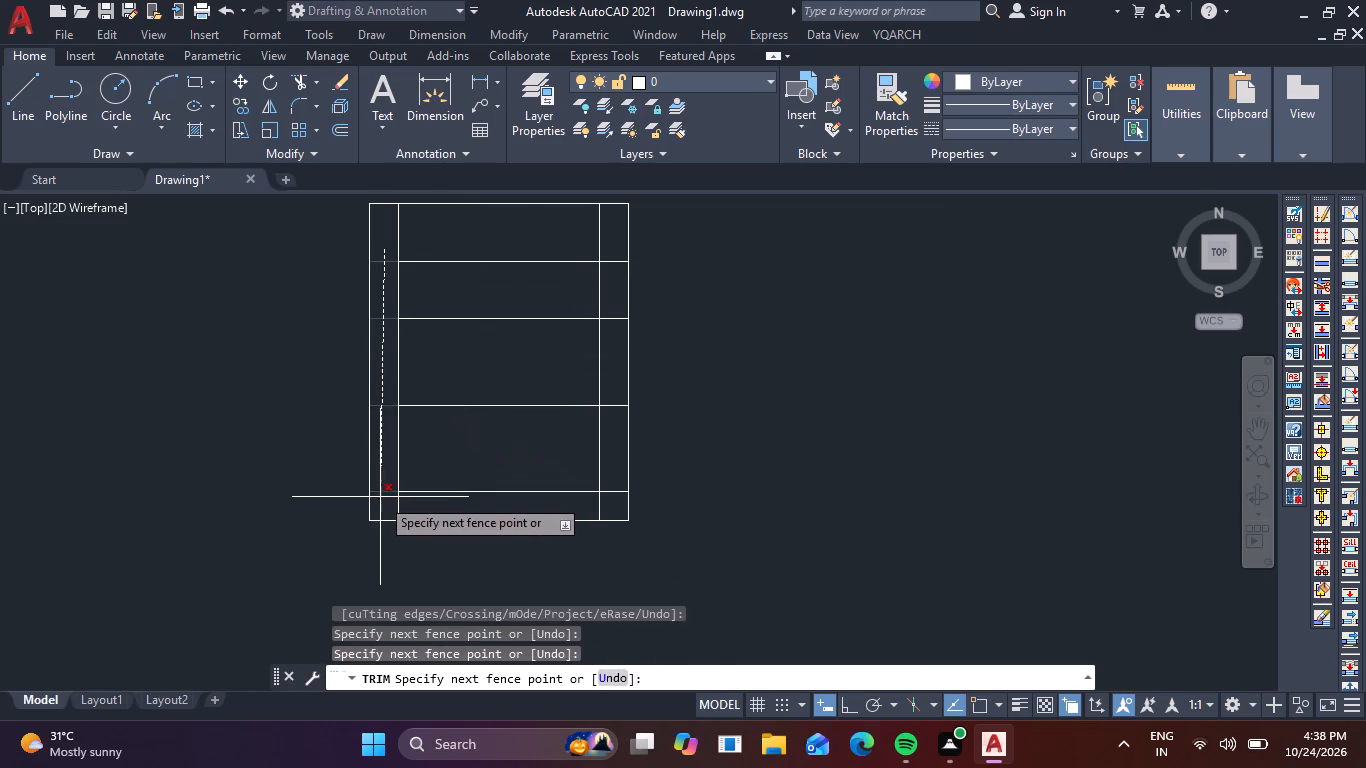
click(380, 497)
key(space)
key(space)
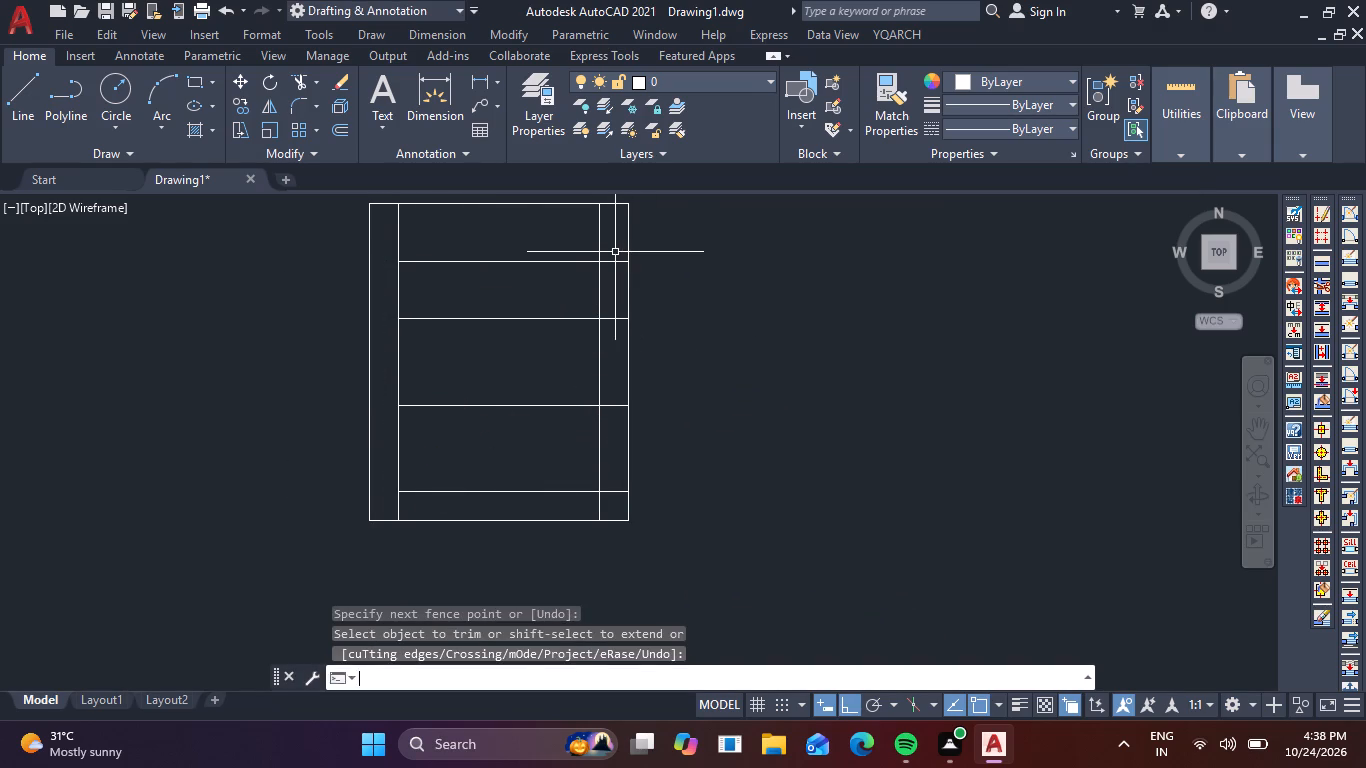
click(615, 252)
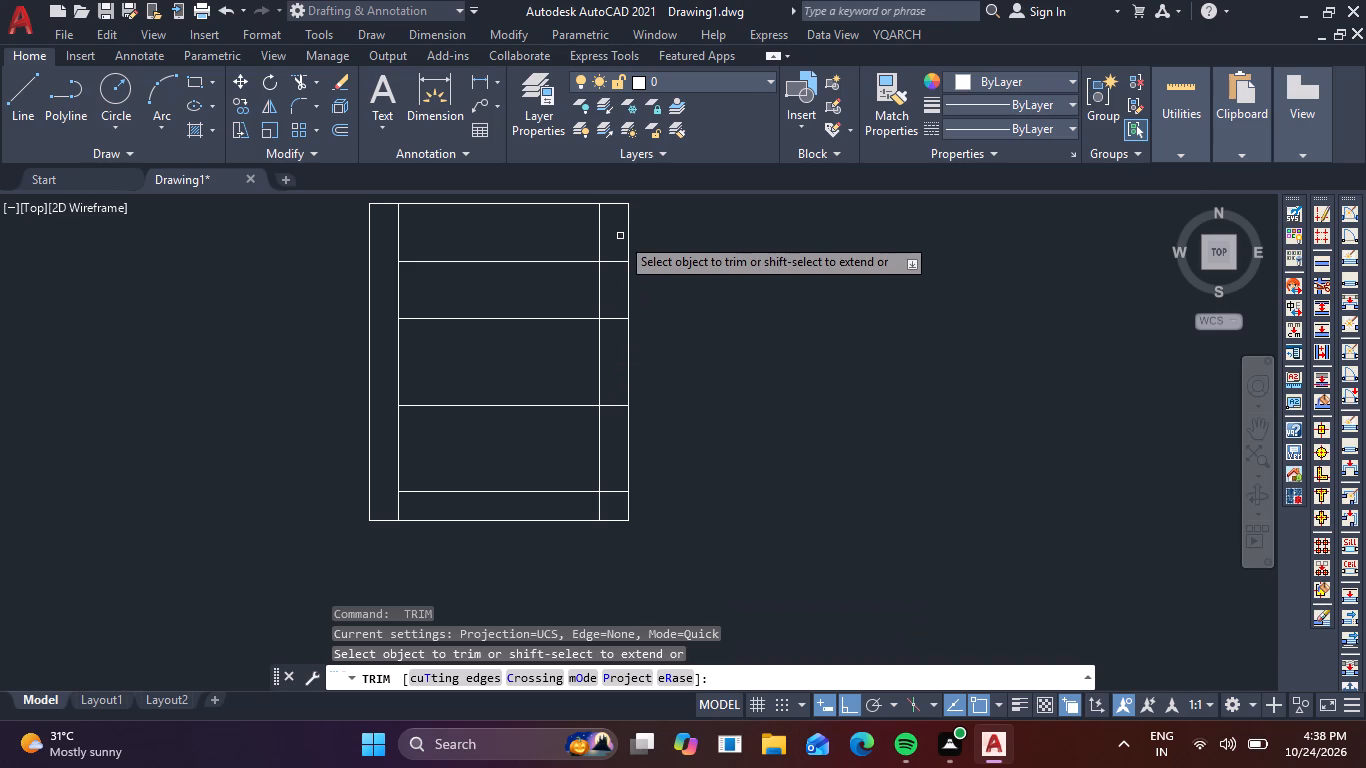
click(612, 240)
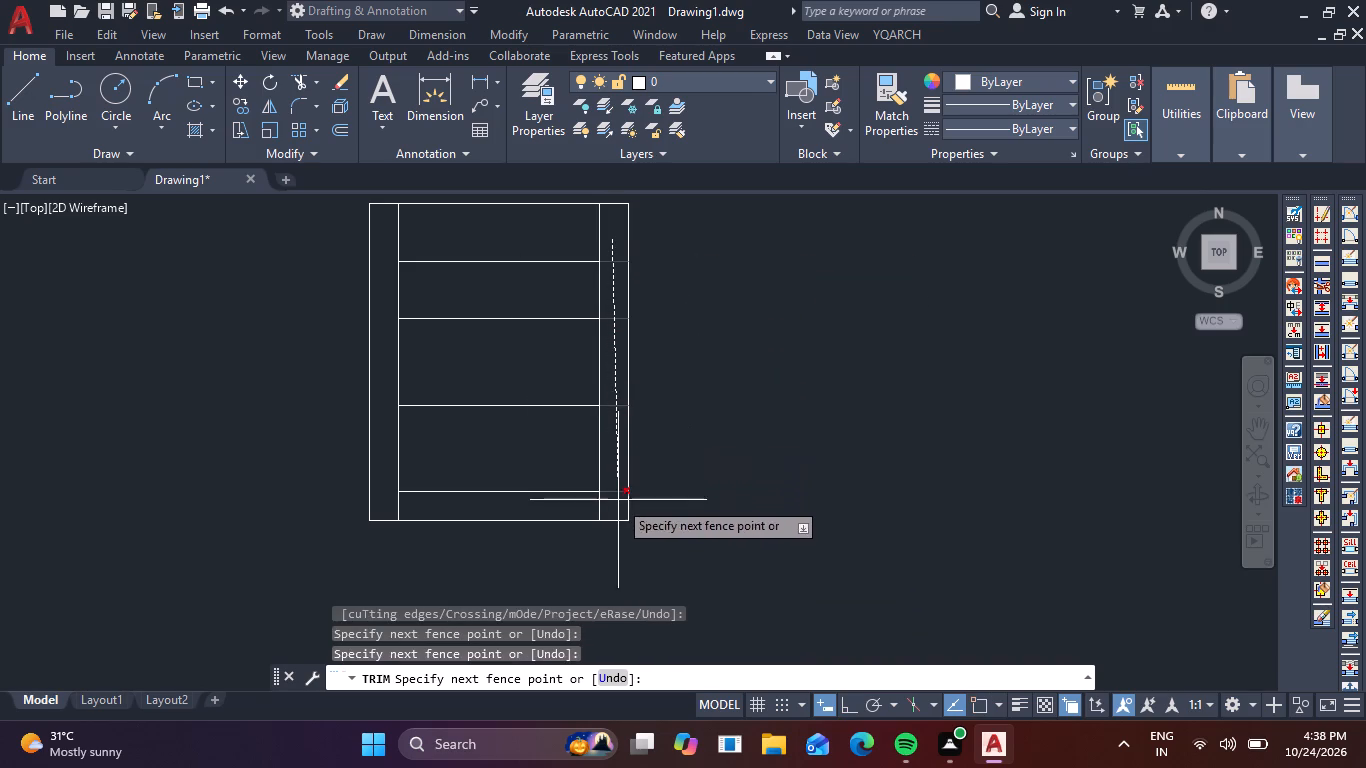
click(618, 505)
key(Escape)
key(Escape)
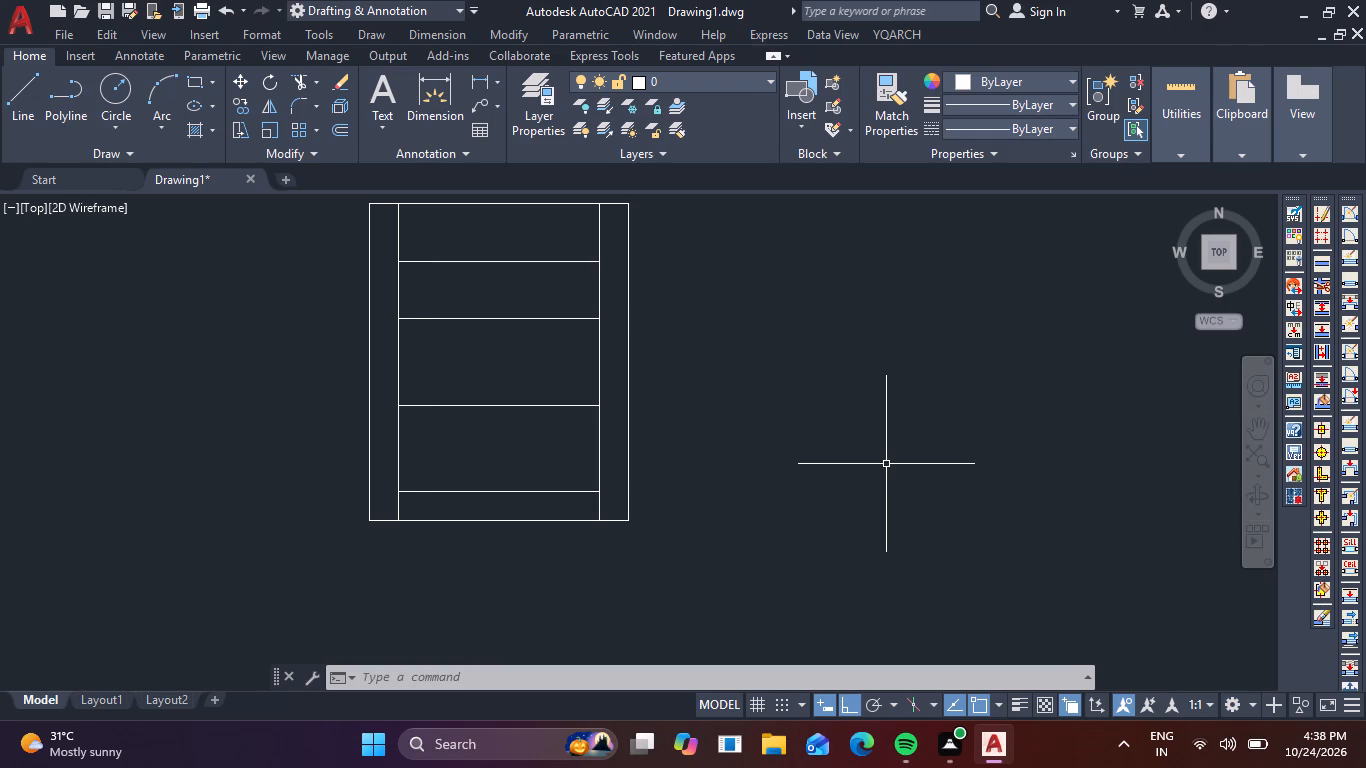
Hatch the bottom strip between the two side strips with the AR-SAND pattern at scale 550.
text(H)
key(space)
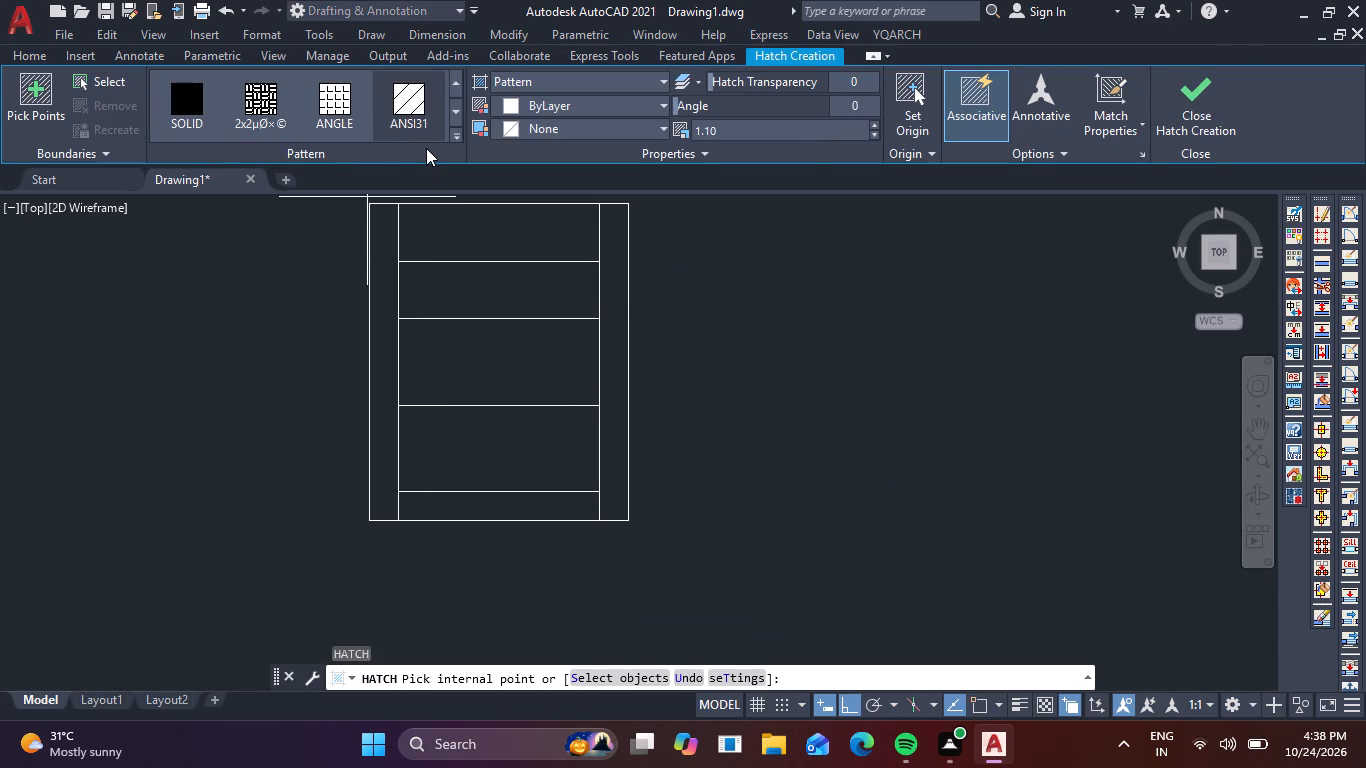
click(456, 135)
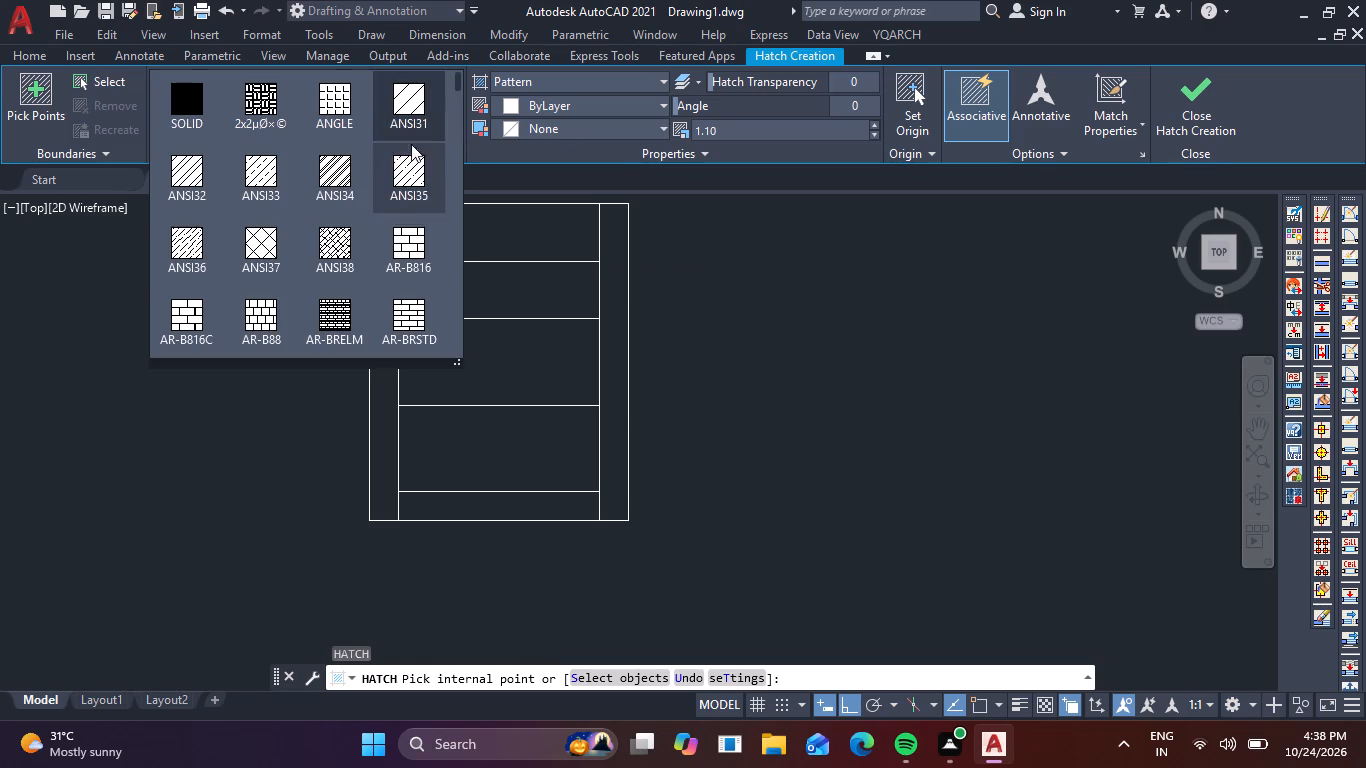
scroll(324, 181, up, 3)
scroll(323, 181, down, 2)
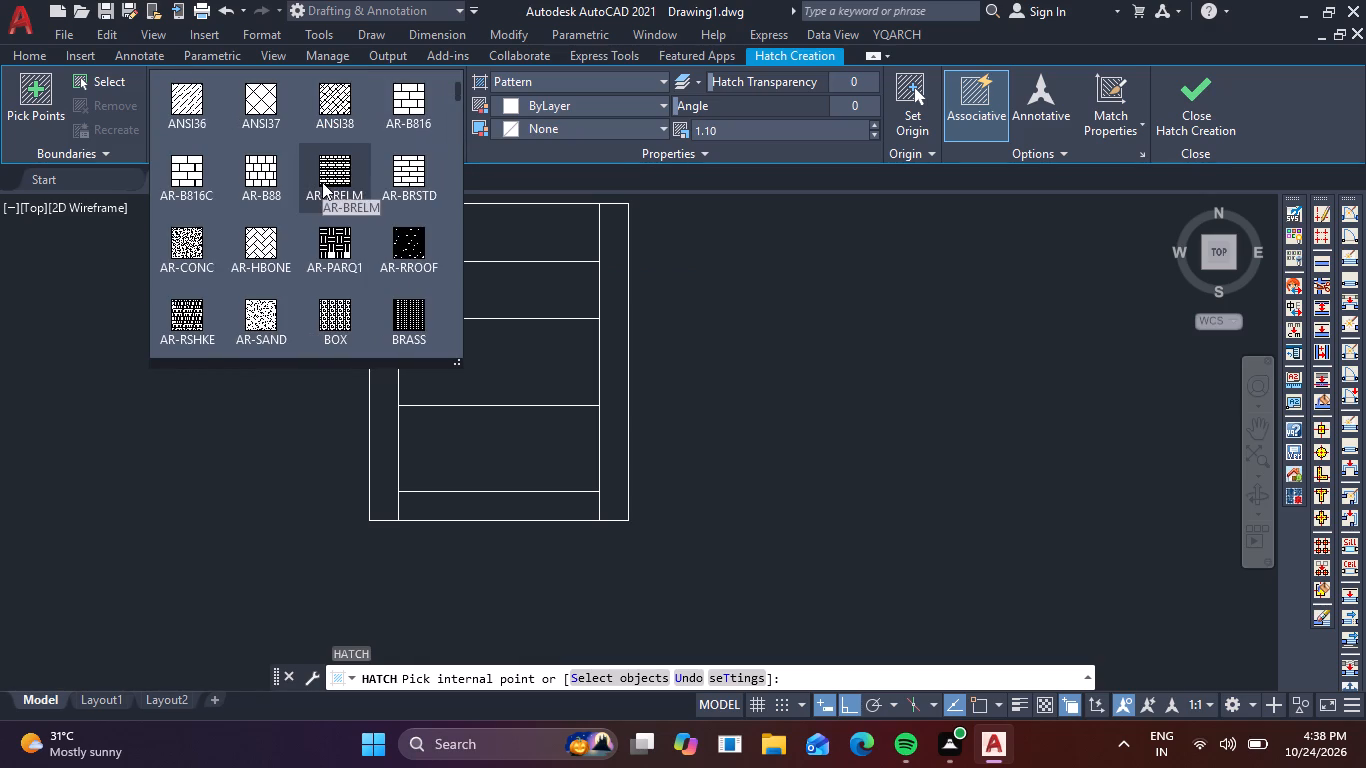
click(264, 320)
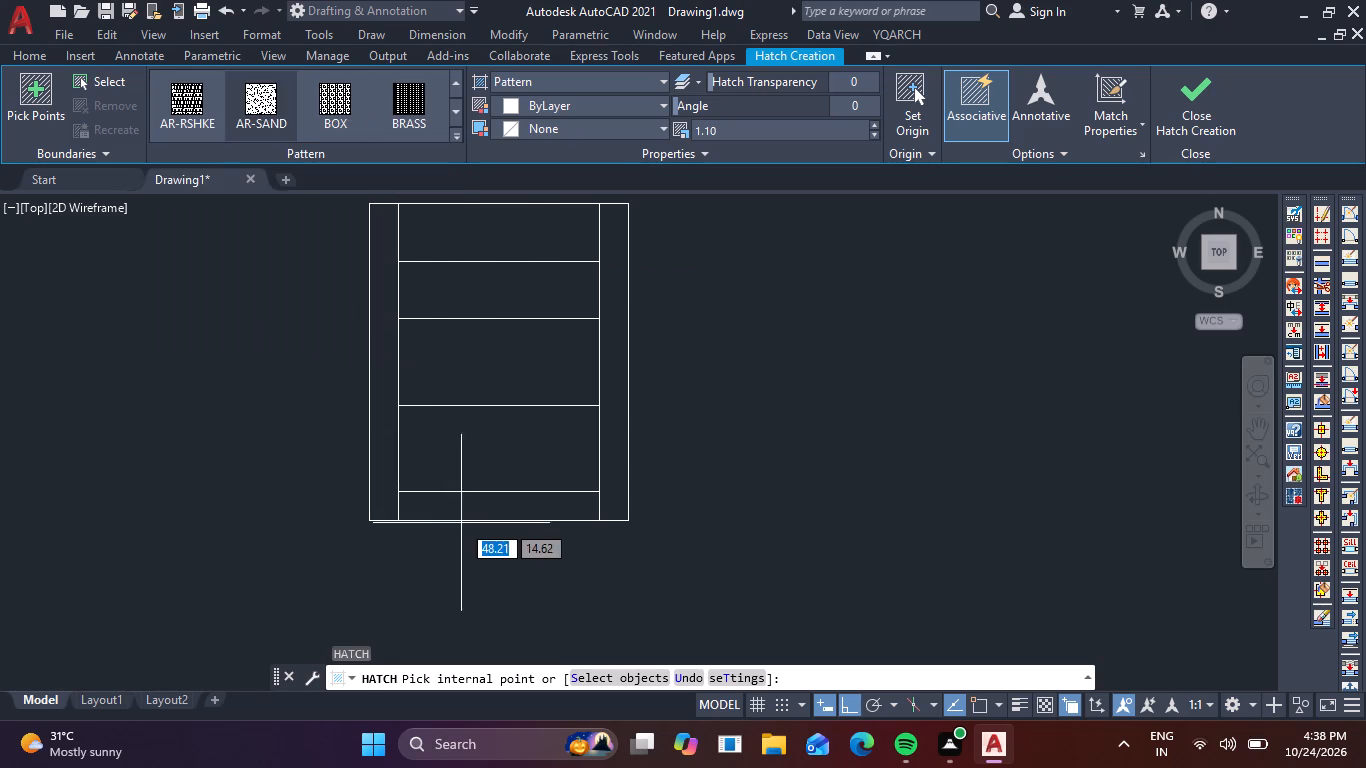
click(486, 512)
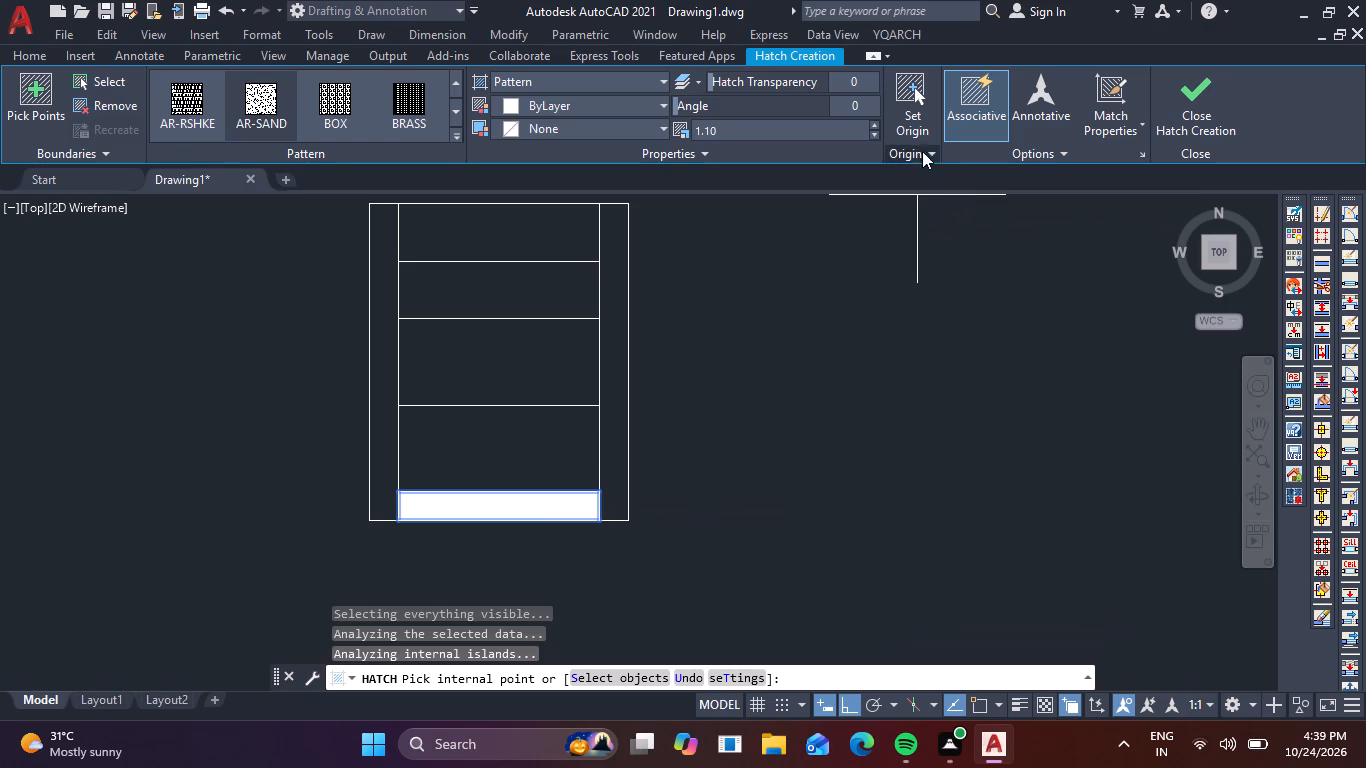
double_click(876, 126)
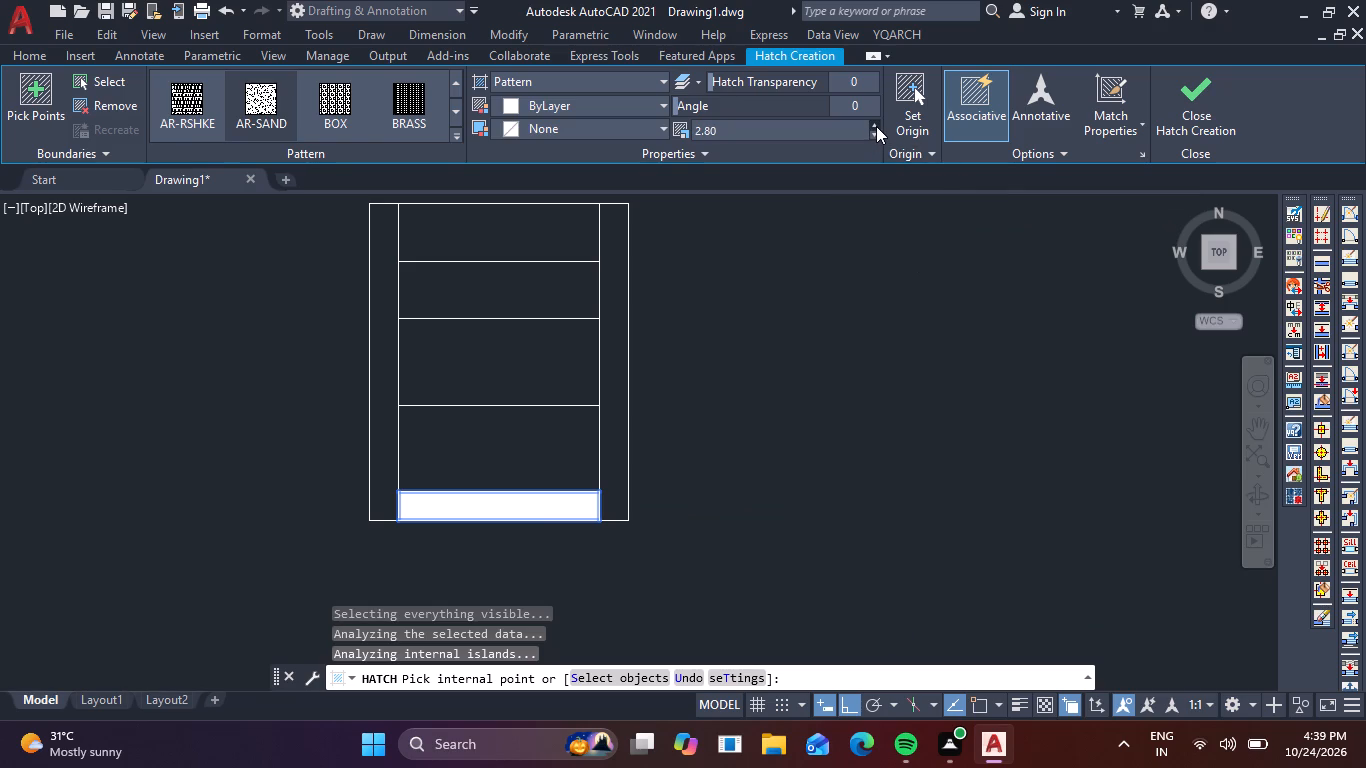
click(877, 132)
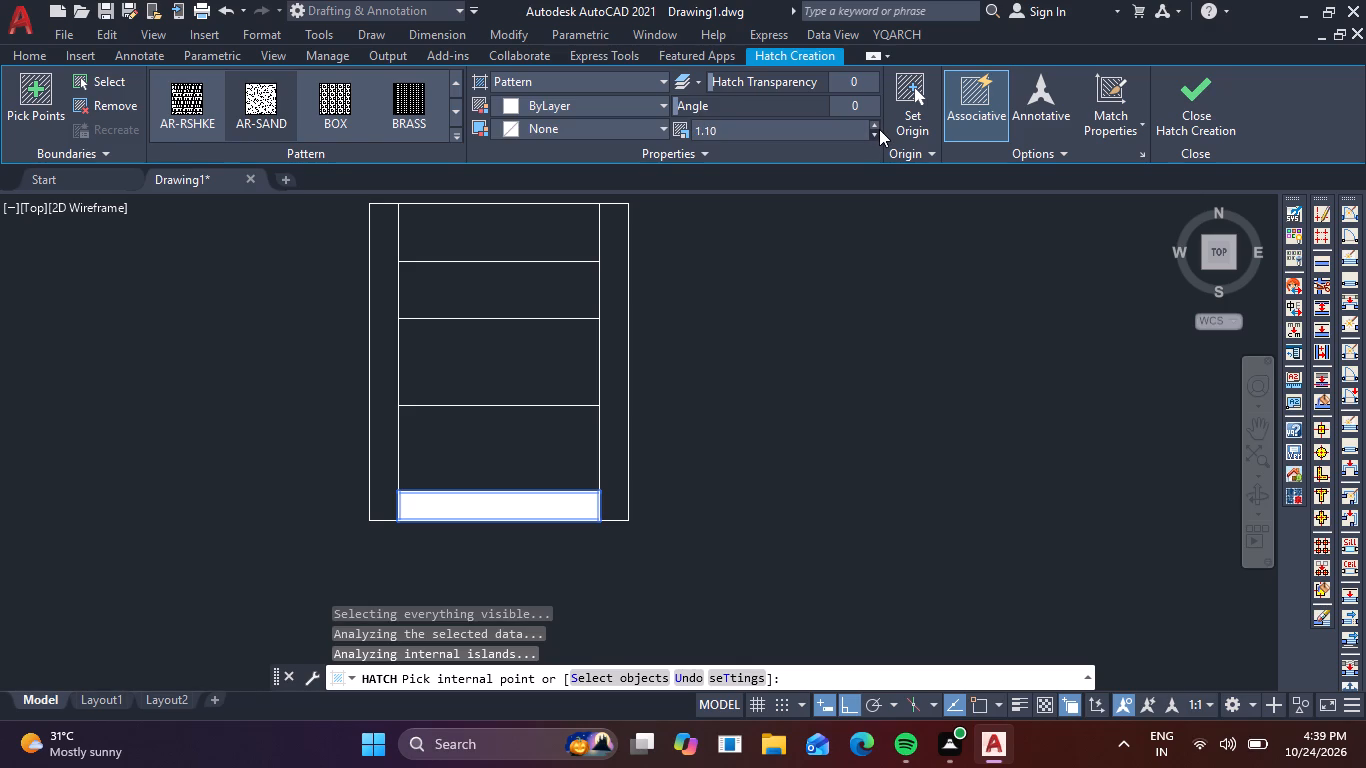
double_click(879, 125)
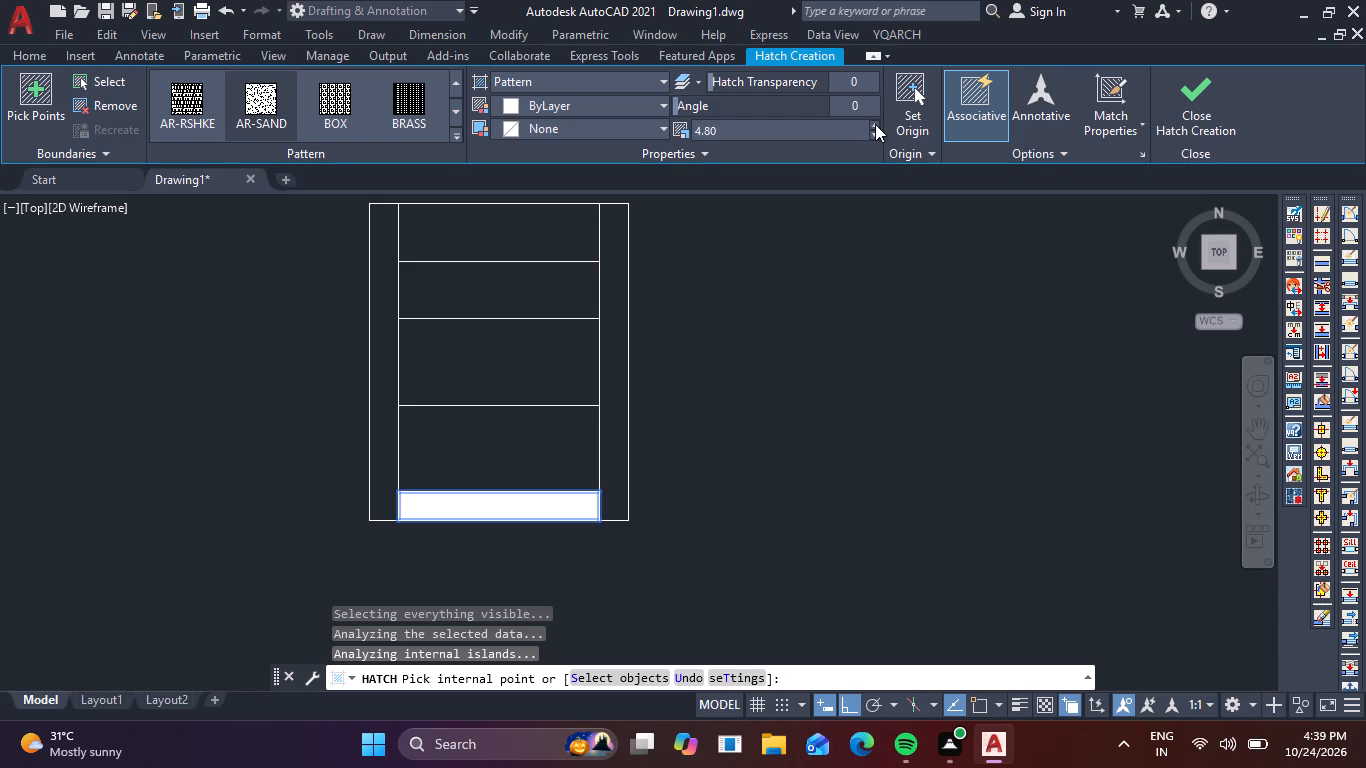
click(875, 124)
click(1230, 74)
scroll(570, 521, up, 3)
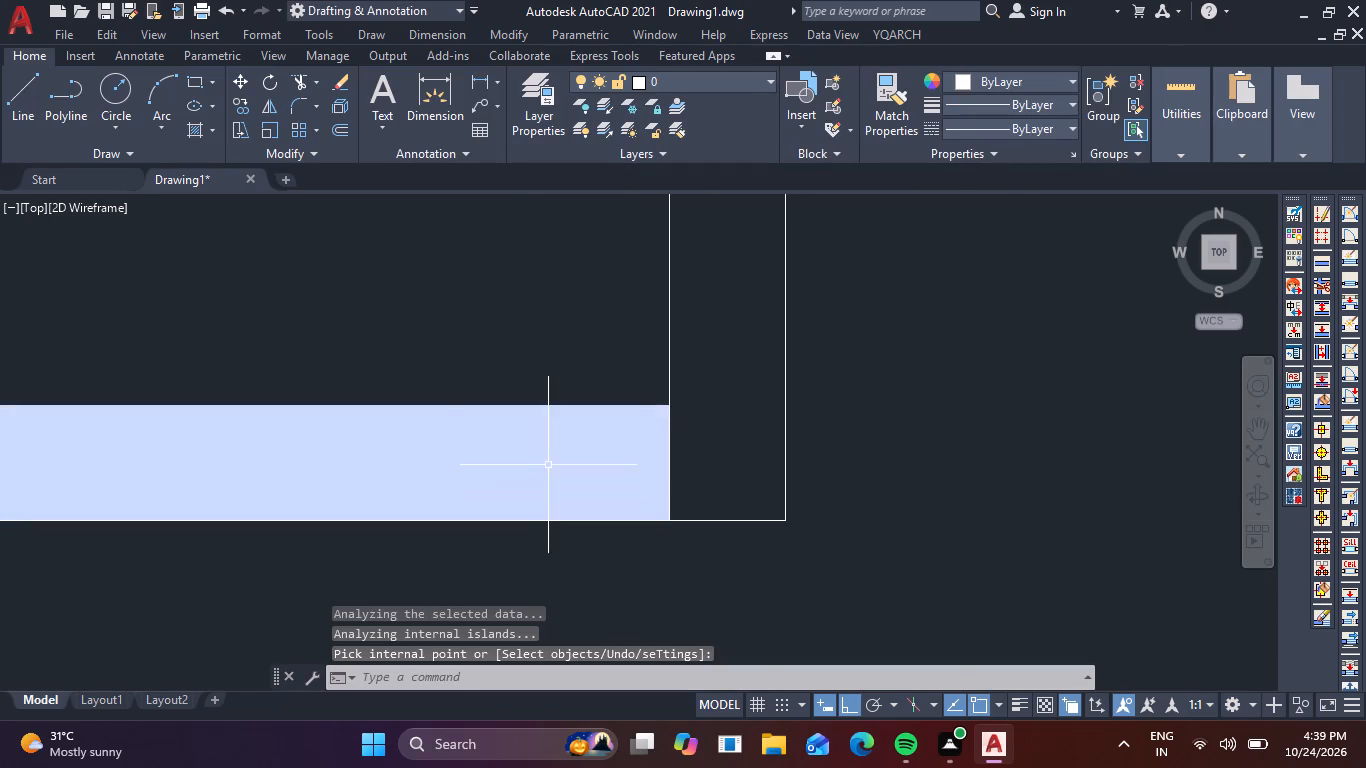
Delete the overly dense hatch from the bottom strip of the detail.
scroll(548, 465, down, 2)
click(514, 454)
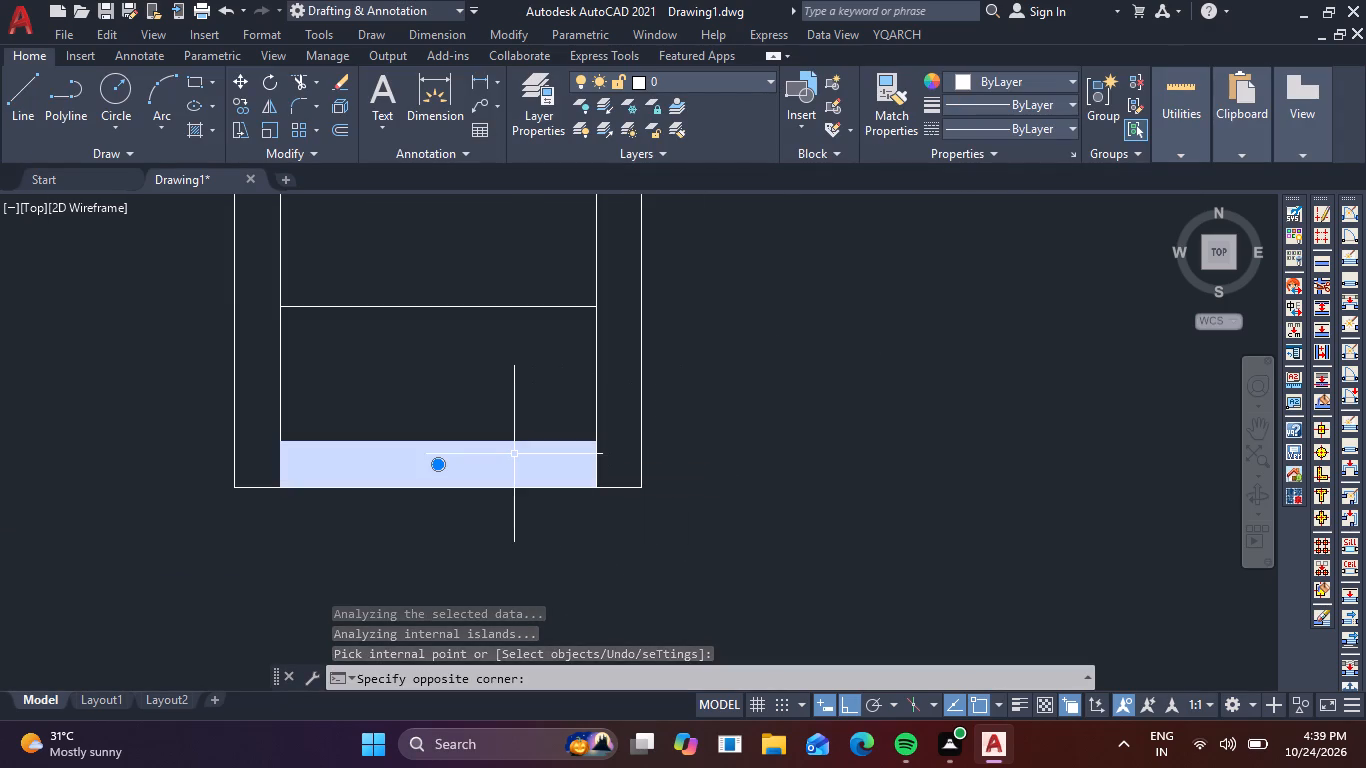
key(Delete)
key(Delete)
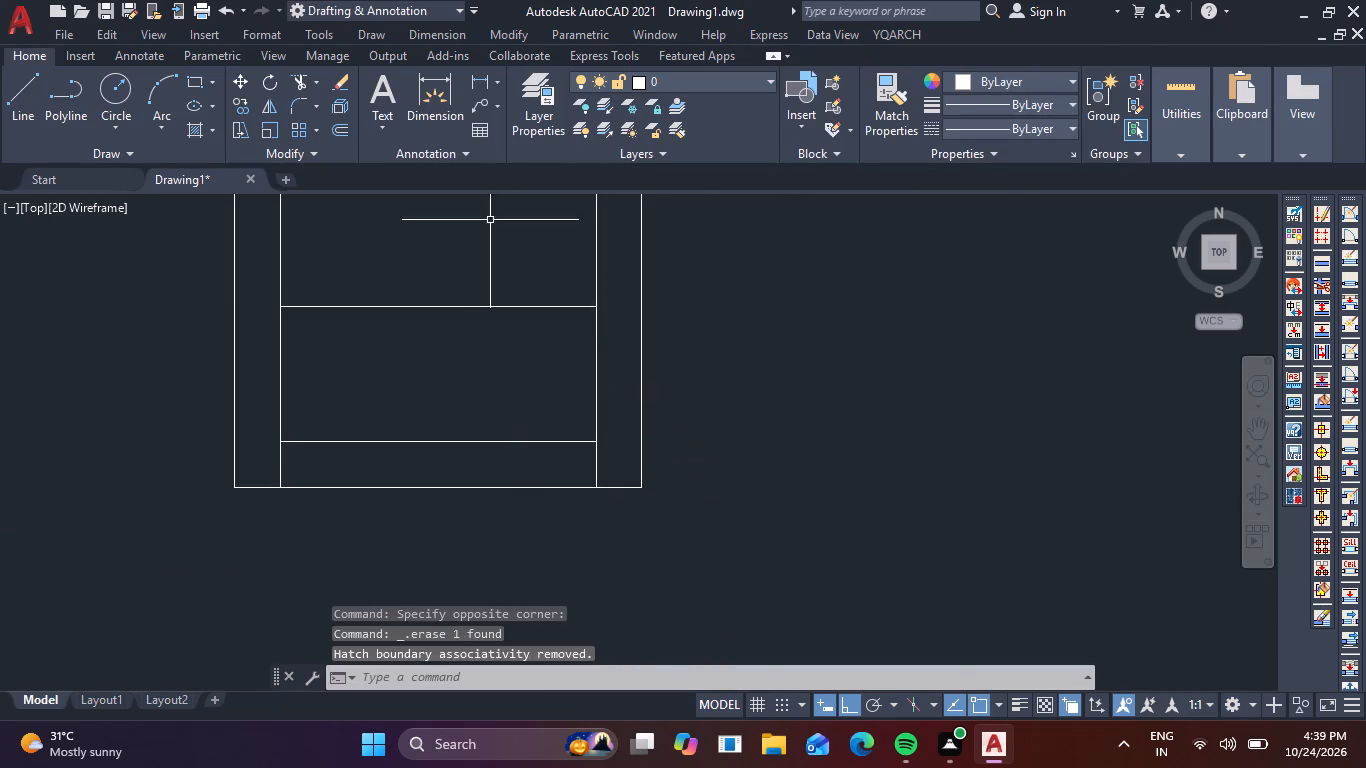
Hatch the bottom strip between the two side strips again with the AR-SAND pattern.
text(H)
key(space)
click(457, 141)
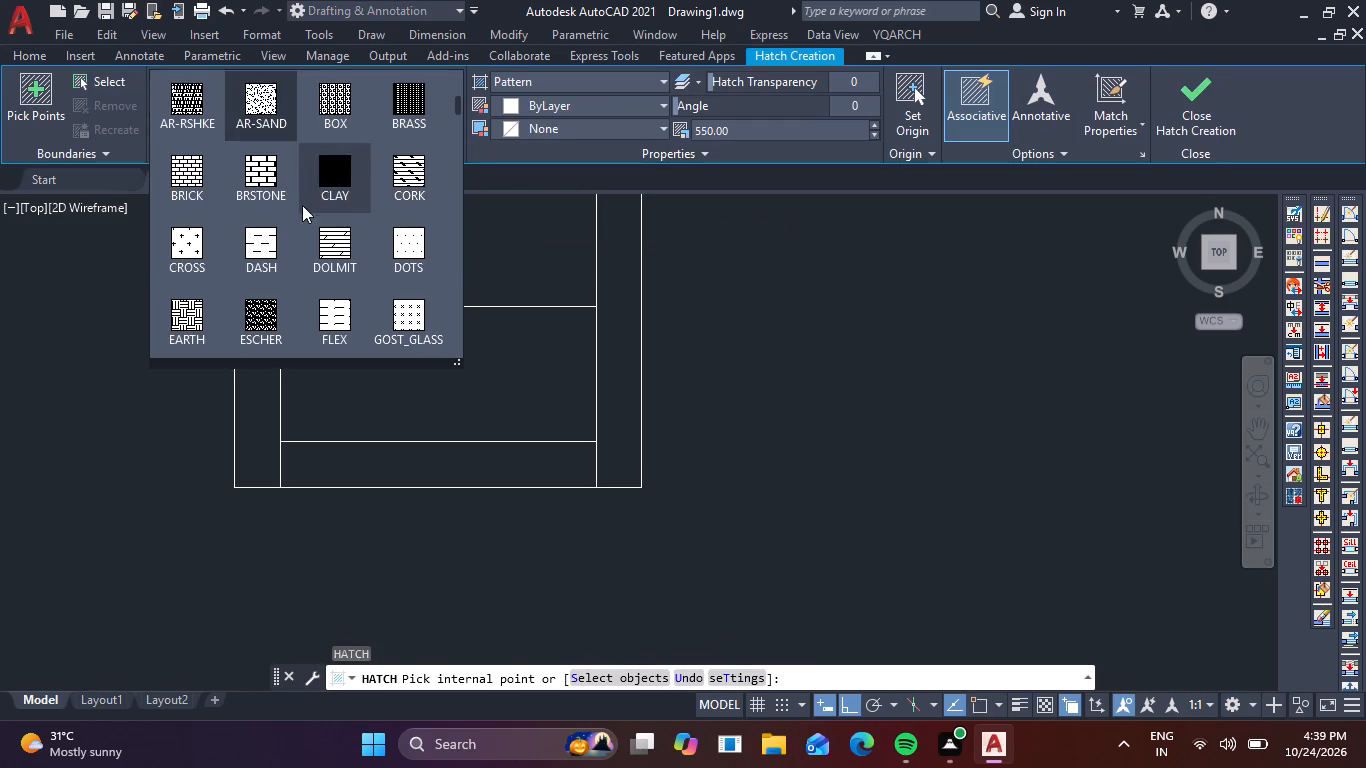
scroll(291, 220, down, 3)
scroll(300, 228, up, 3)
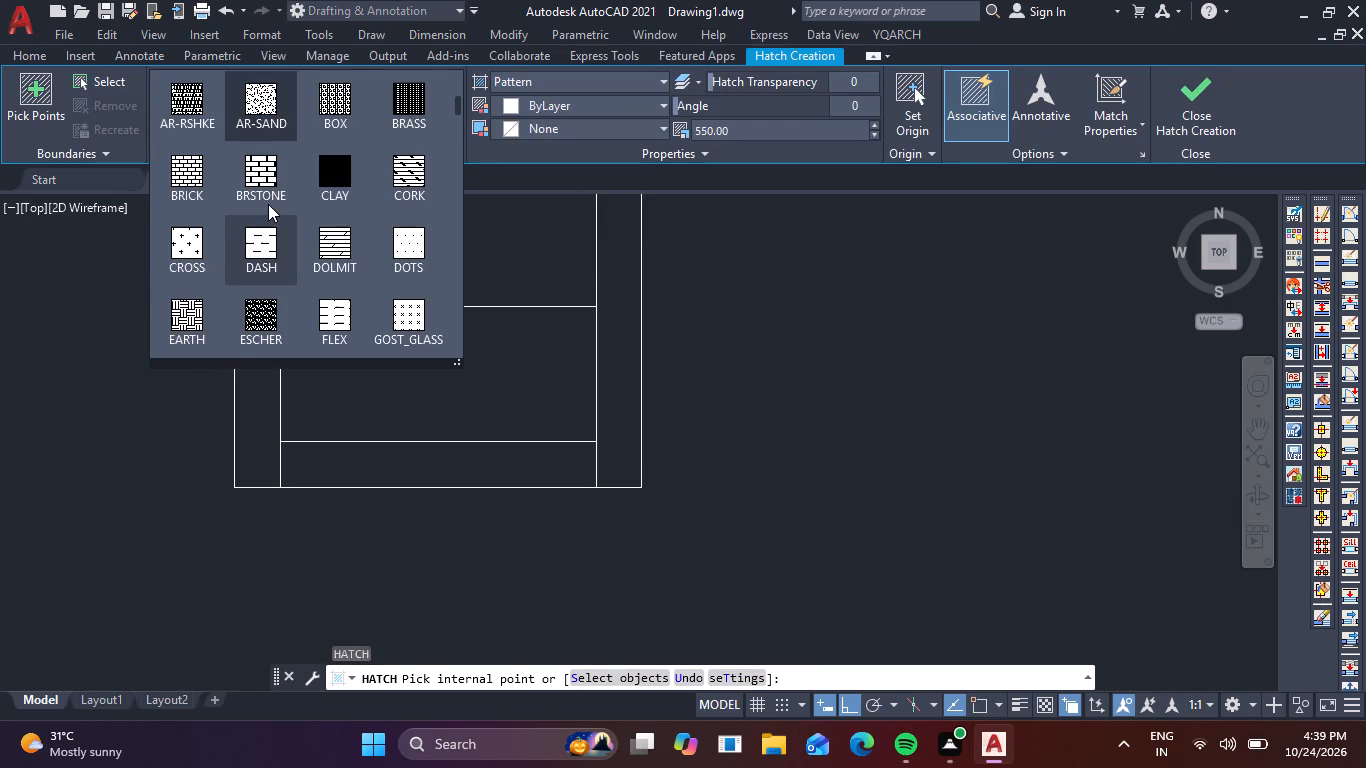
scroll(274, 206, up, 1)
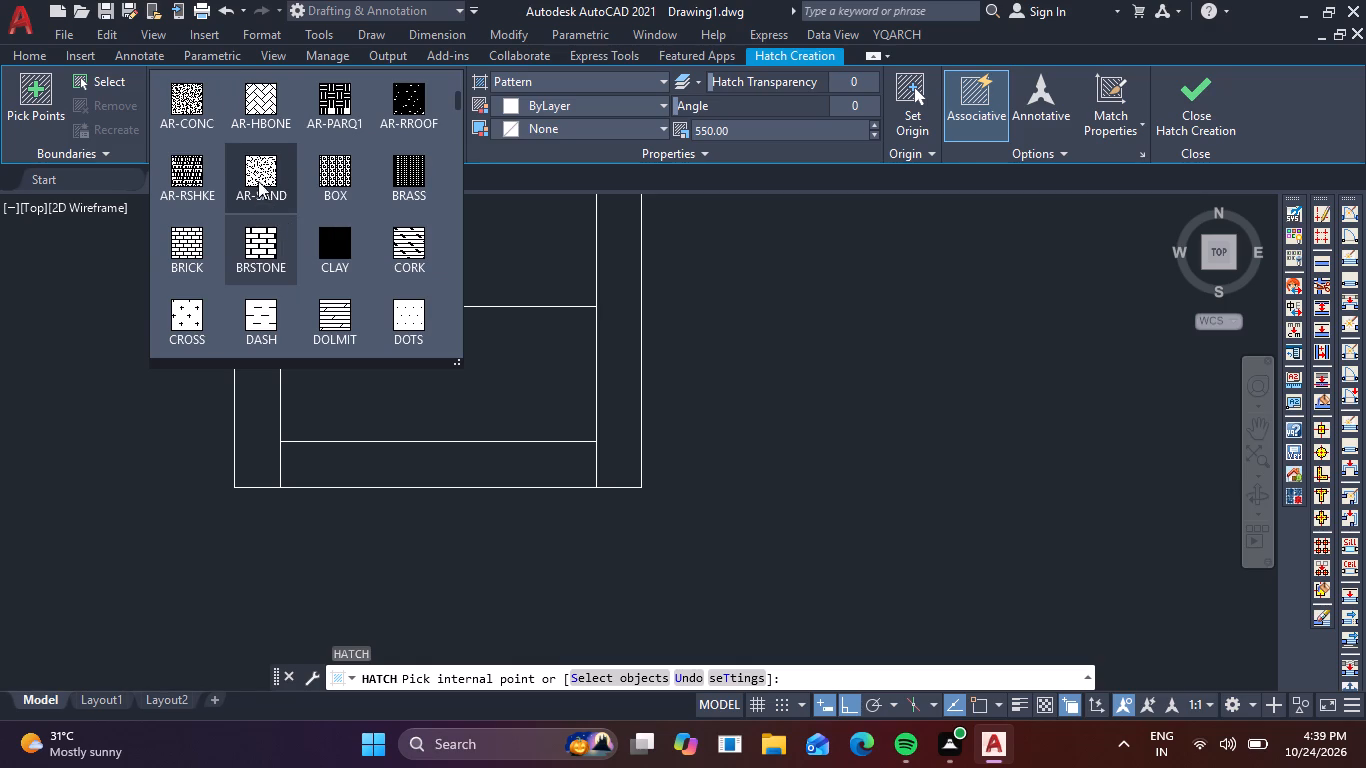
click(259, 180)
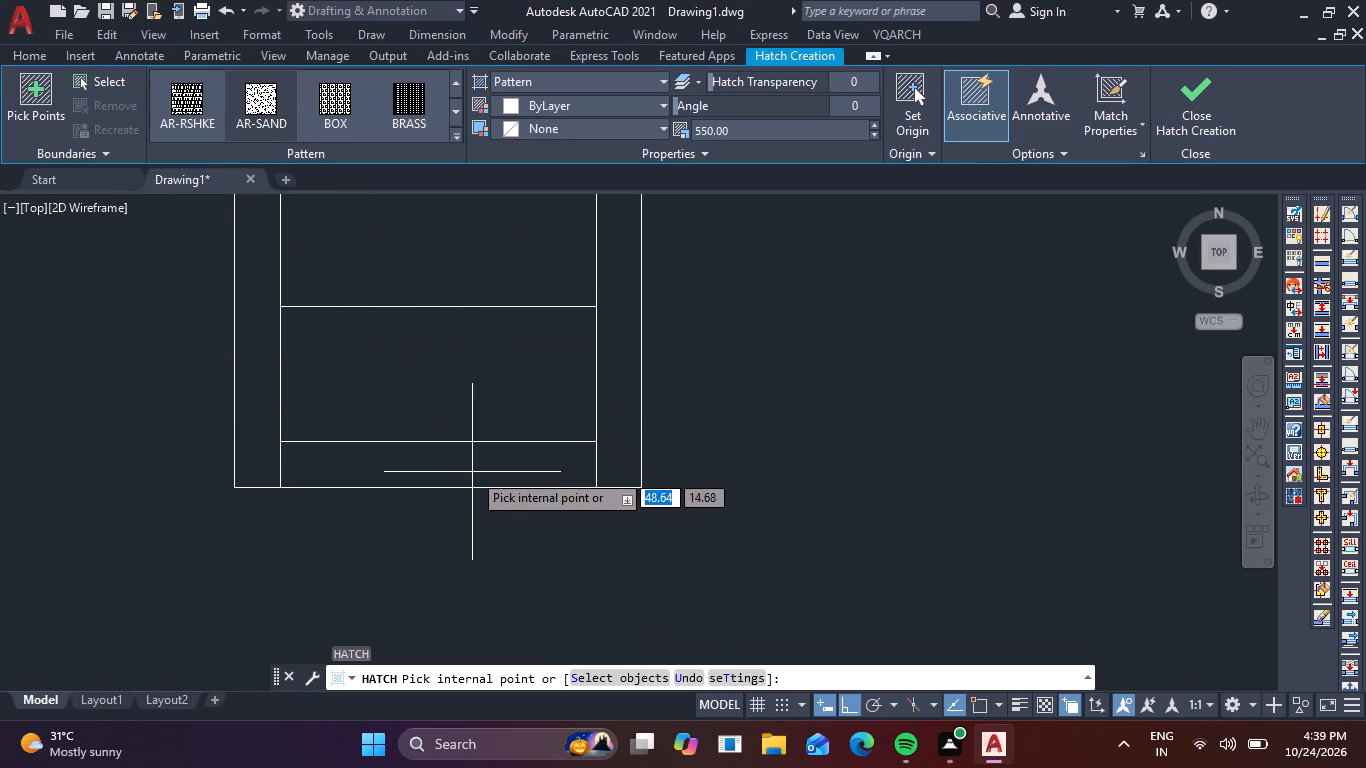
click(472, 472)
Set the new bottom-strip hatch's scale to 0.01, trying 1 and 0.1 first, and finish the hatch.
click(752, 132)
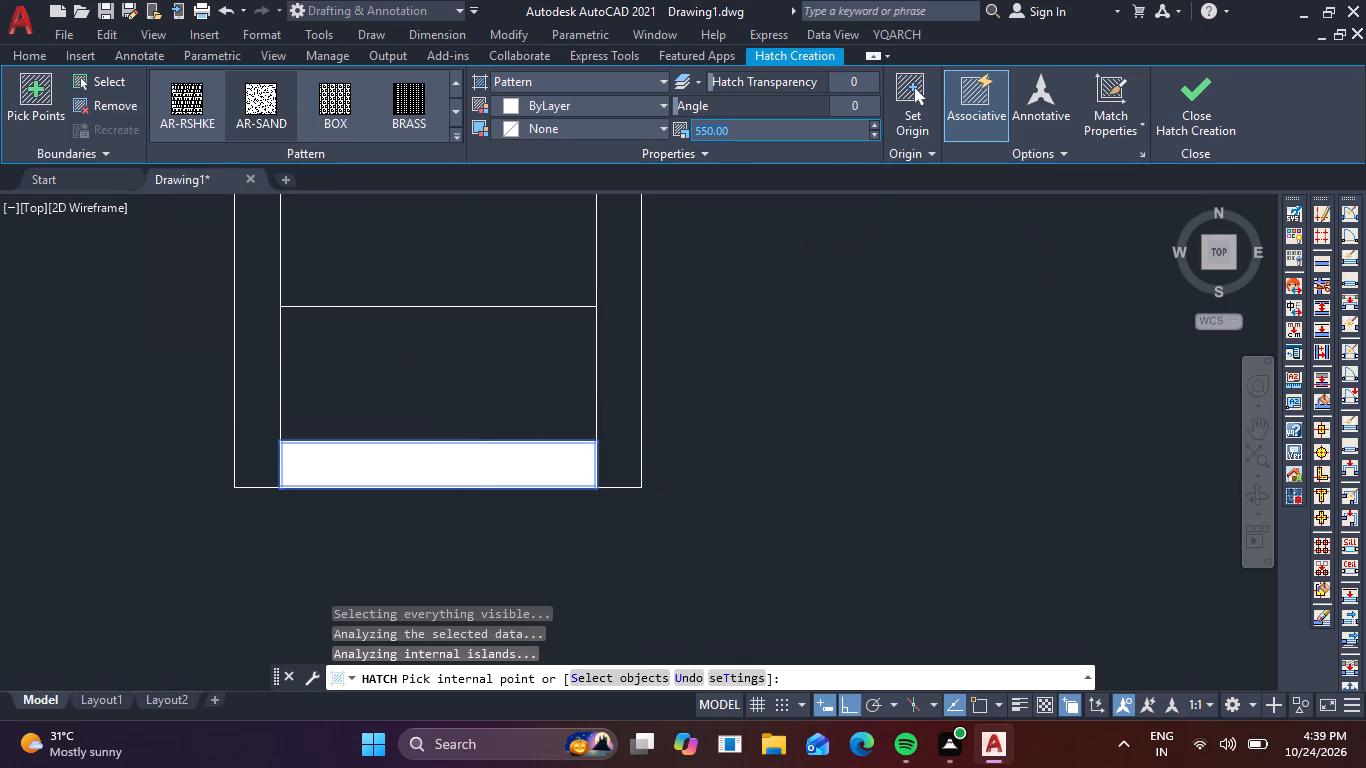
key(BackSpace)
key(1)
key(Return)
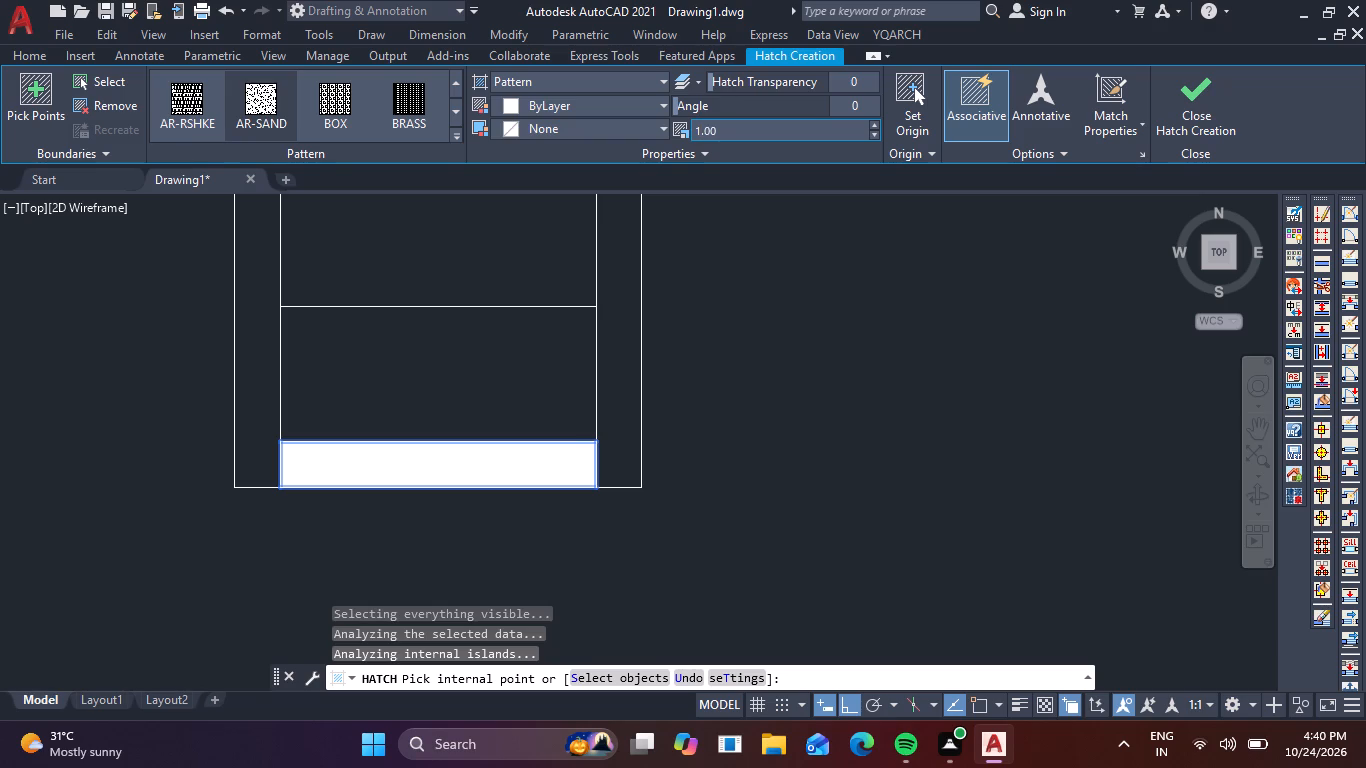
key(BackSpace)
click(752, 132)
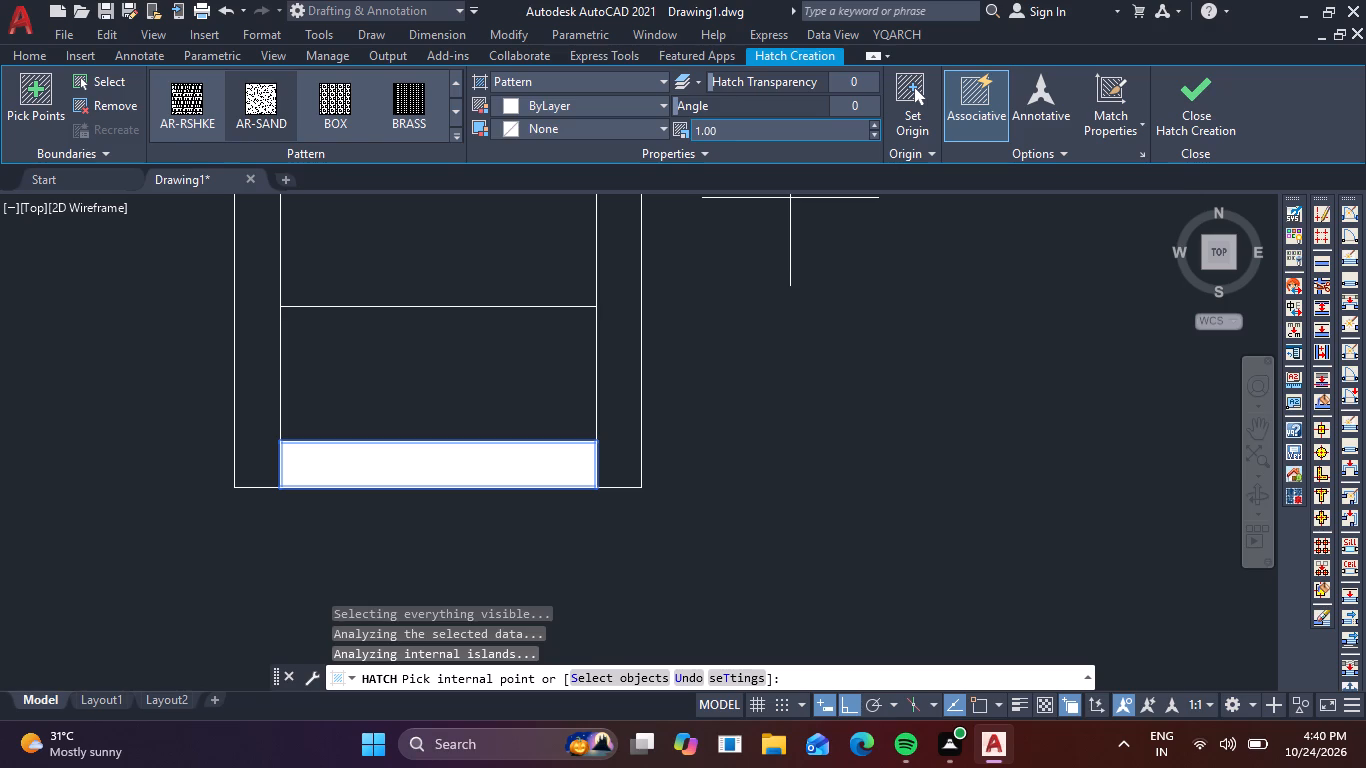
click(743, 132)
key(BackSpace)
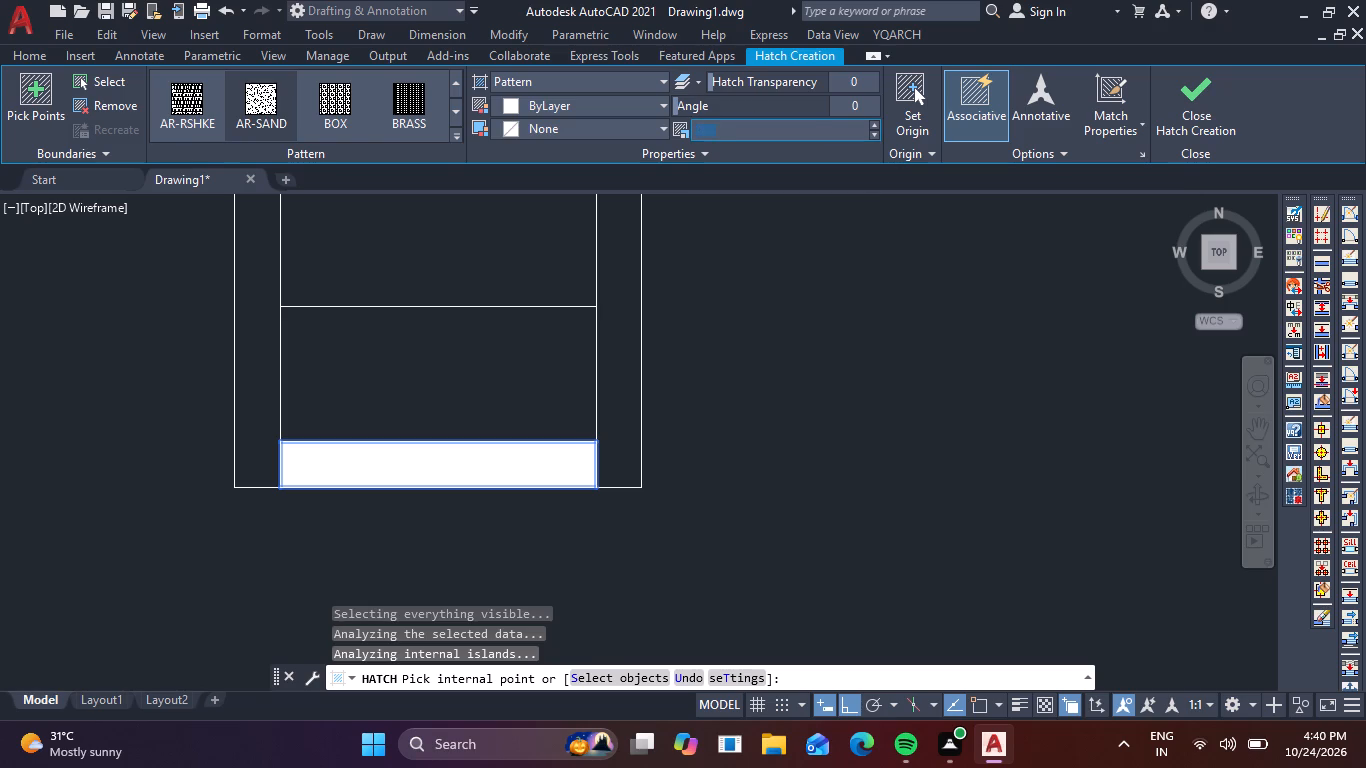
text(.1)
key(Return)
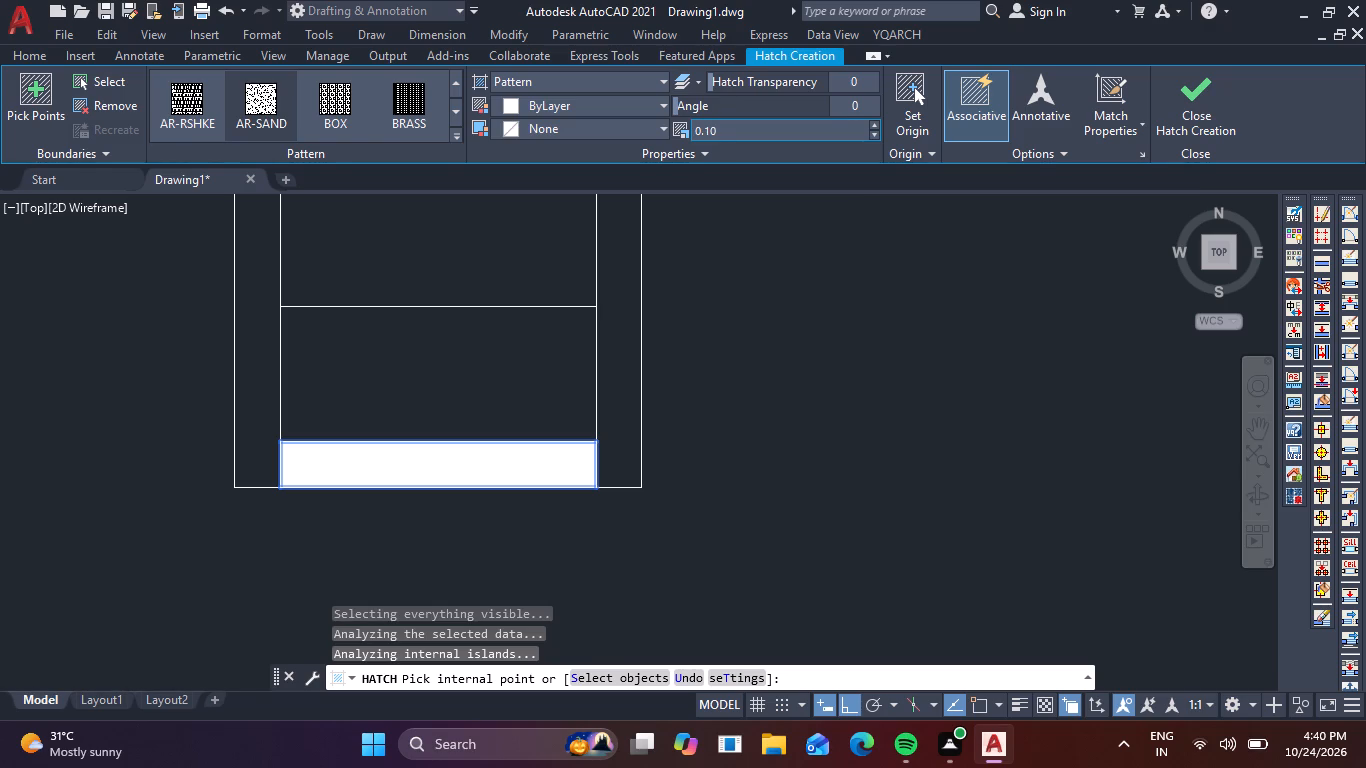
click(742, 132)
text(.01)
key(Return)
click(1204, 112)
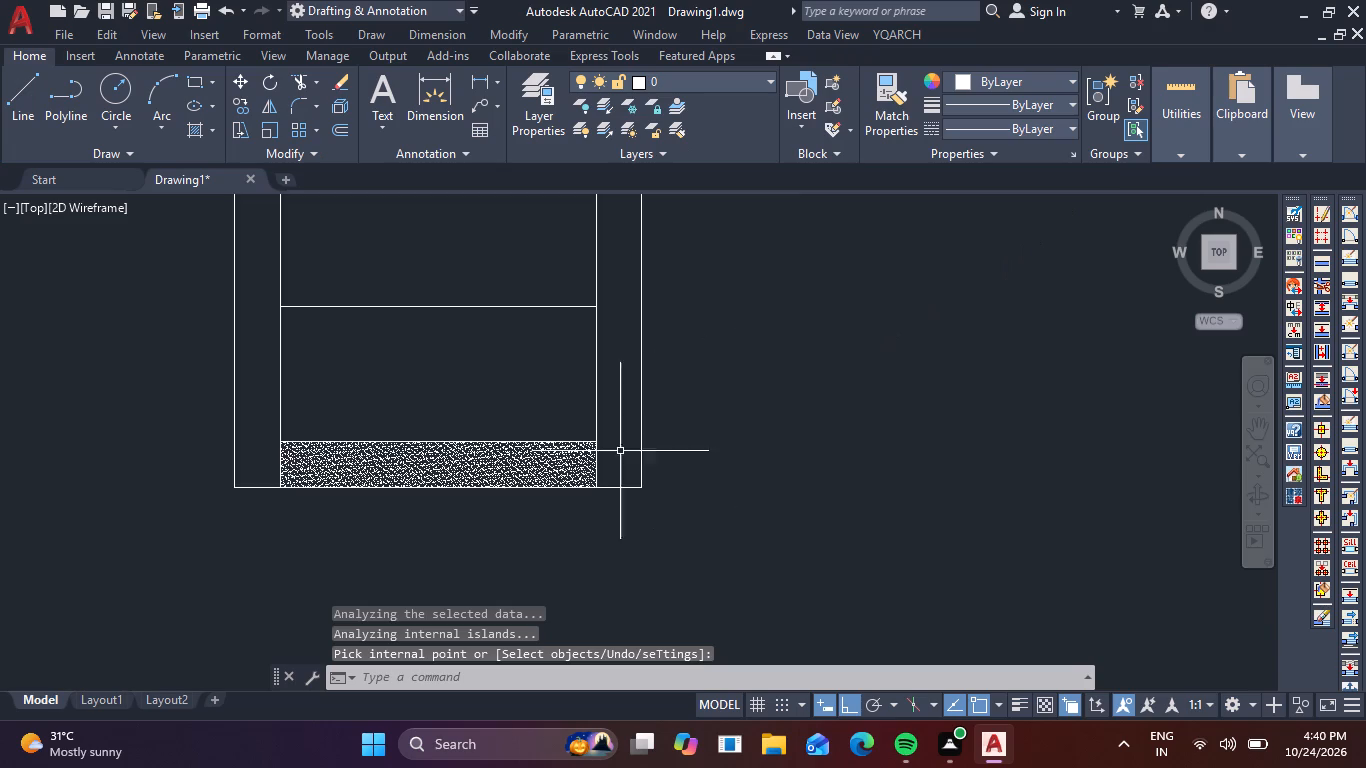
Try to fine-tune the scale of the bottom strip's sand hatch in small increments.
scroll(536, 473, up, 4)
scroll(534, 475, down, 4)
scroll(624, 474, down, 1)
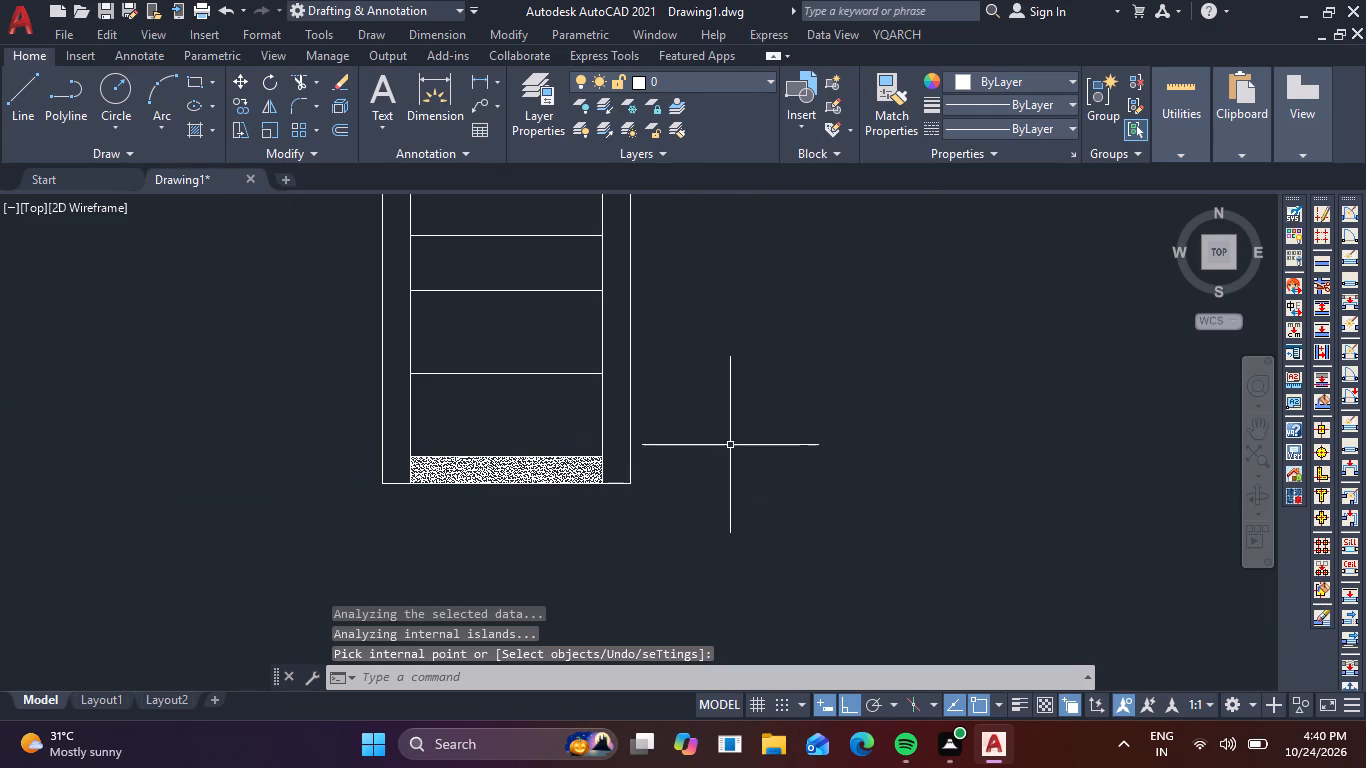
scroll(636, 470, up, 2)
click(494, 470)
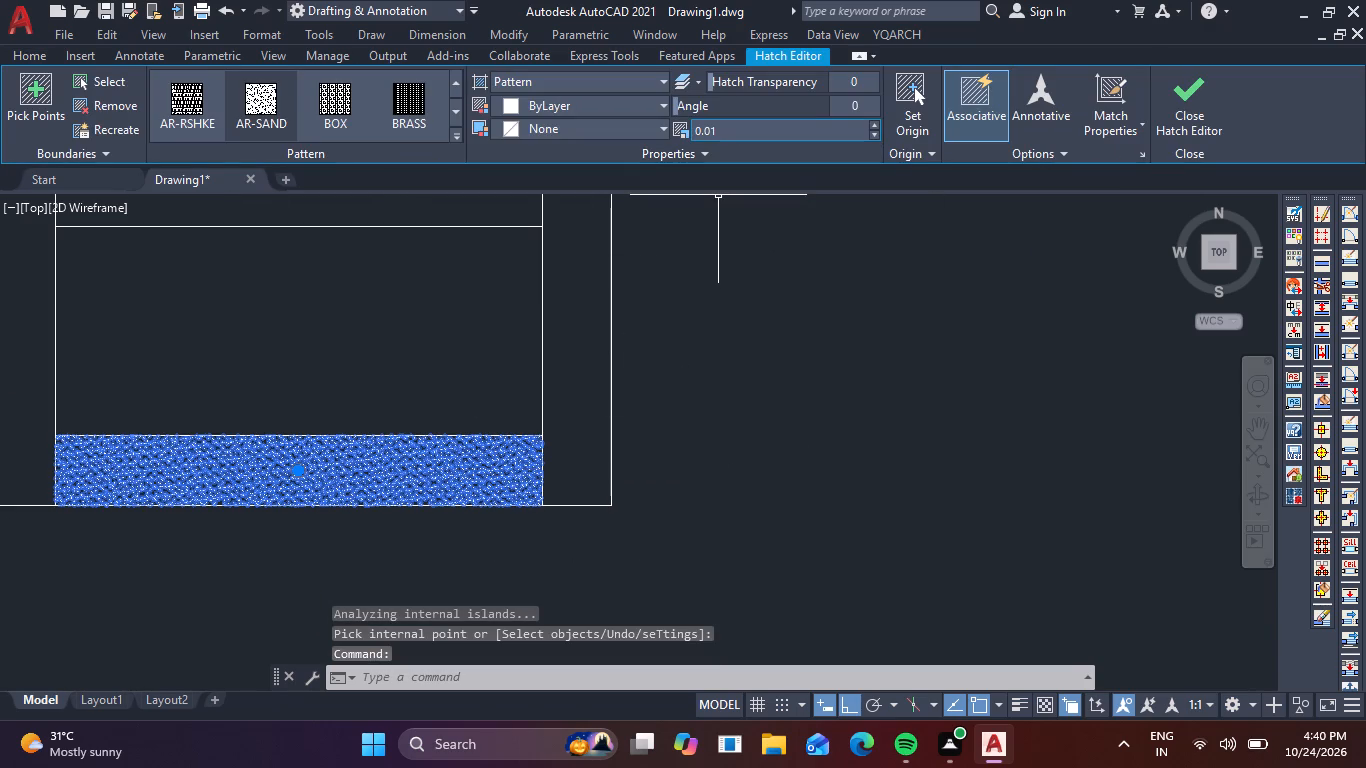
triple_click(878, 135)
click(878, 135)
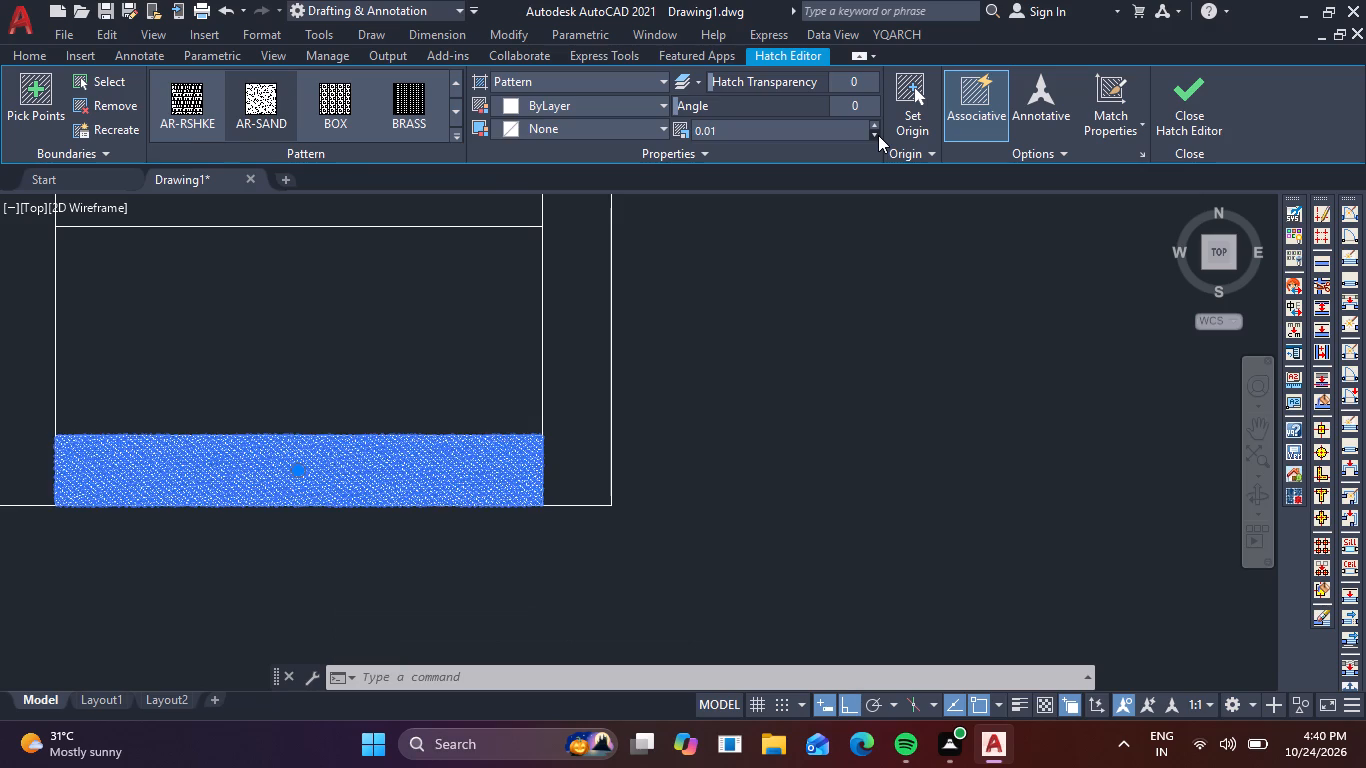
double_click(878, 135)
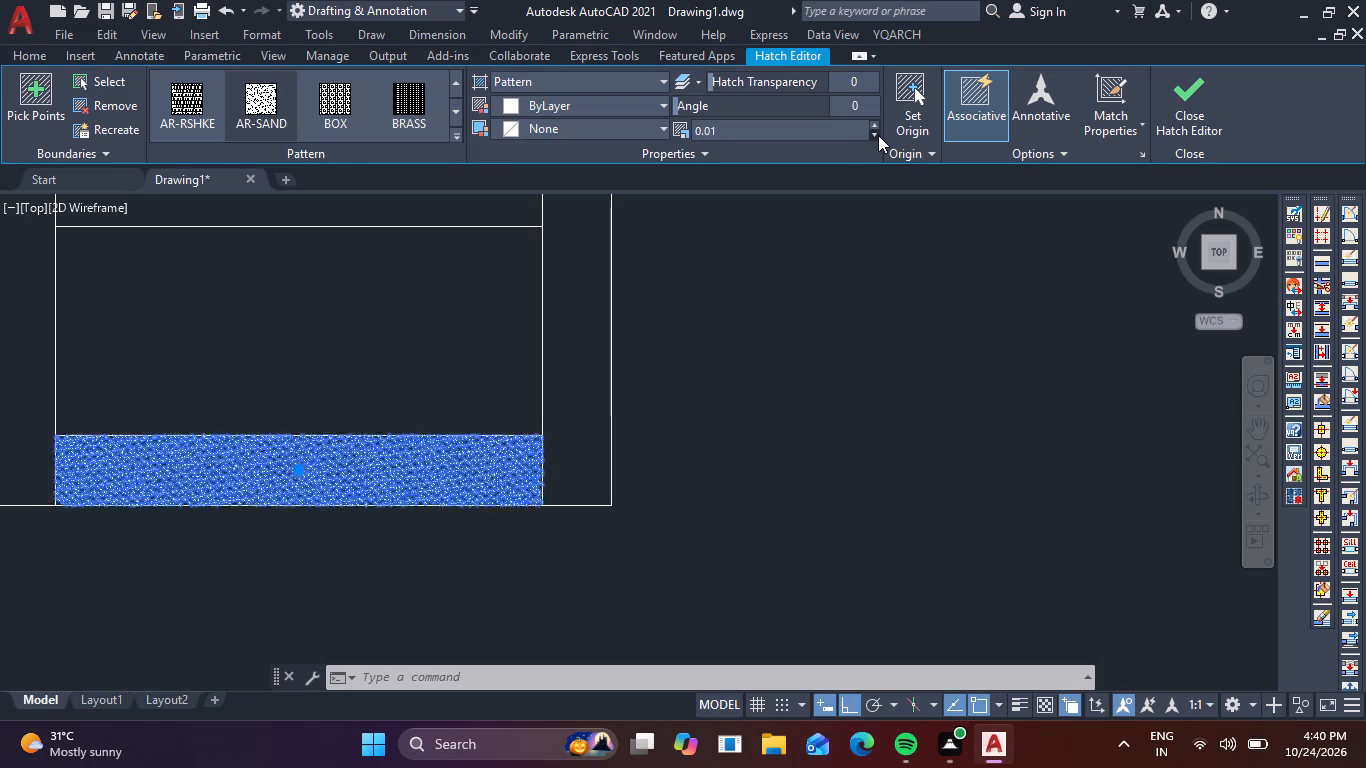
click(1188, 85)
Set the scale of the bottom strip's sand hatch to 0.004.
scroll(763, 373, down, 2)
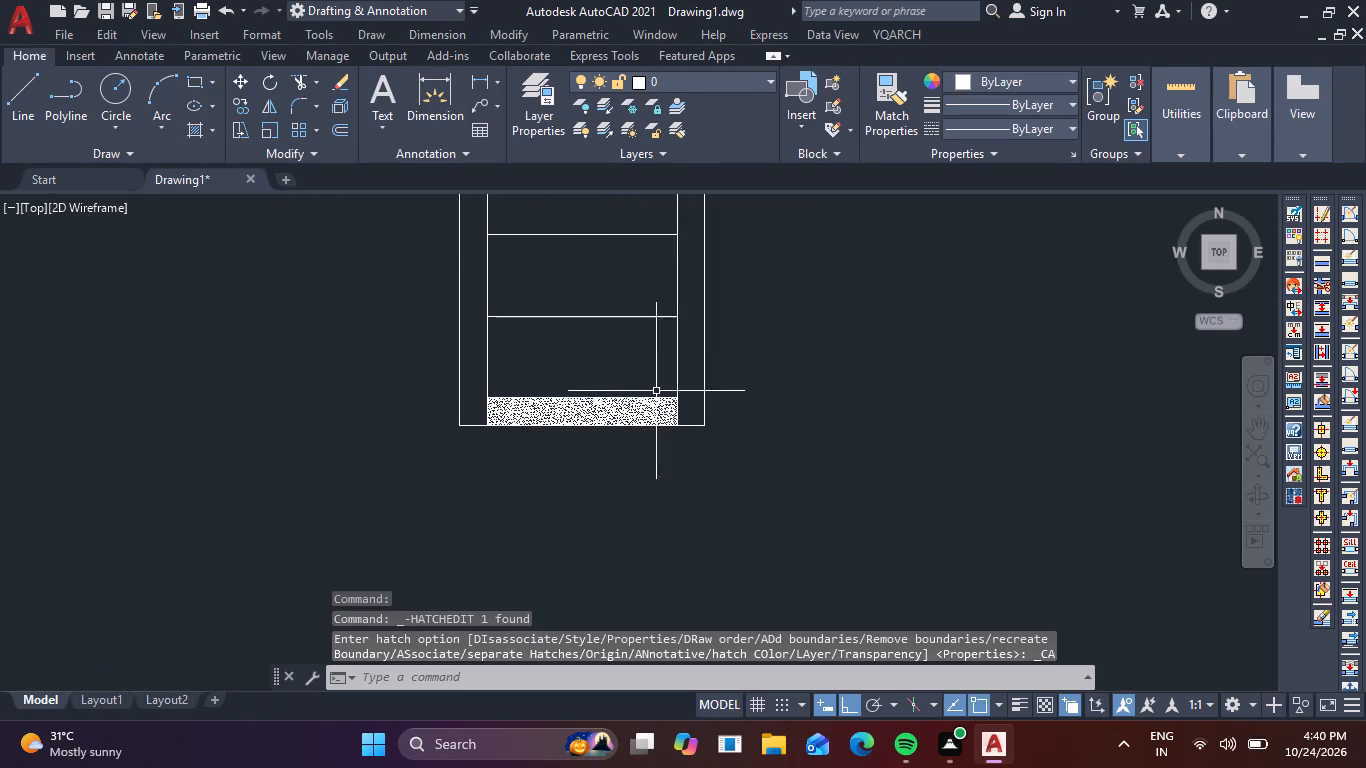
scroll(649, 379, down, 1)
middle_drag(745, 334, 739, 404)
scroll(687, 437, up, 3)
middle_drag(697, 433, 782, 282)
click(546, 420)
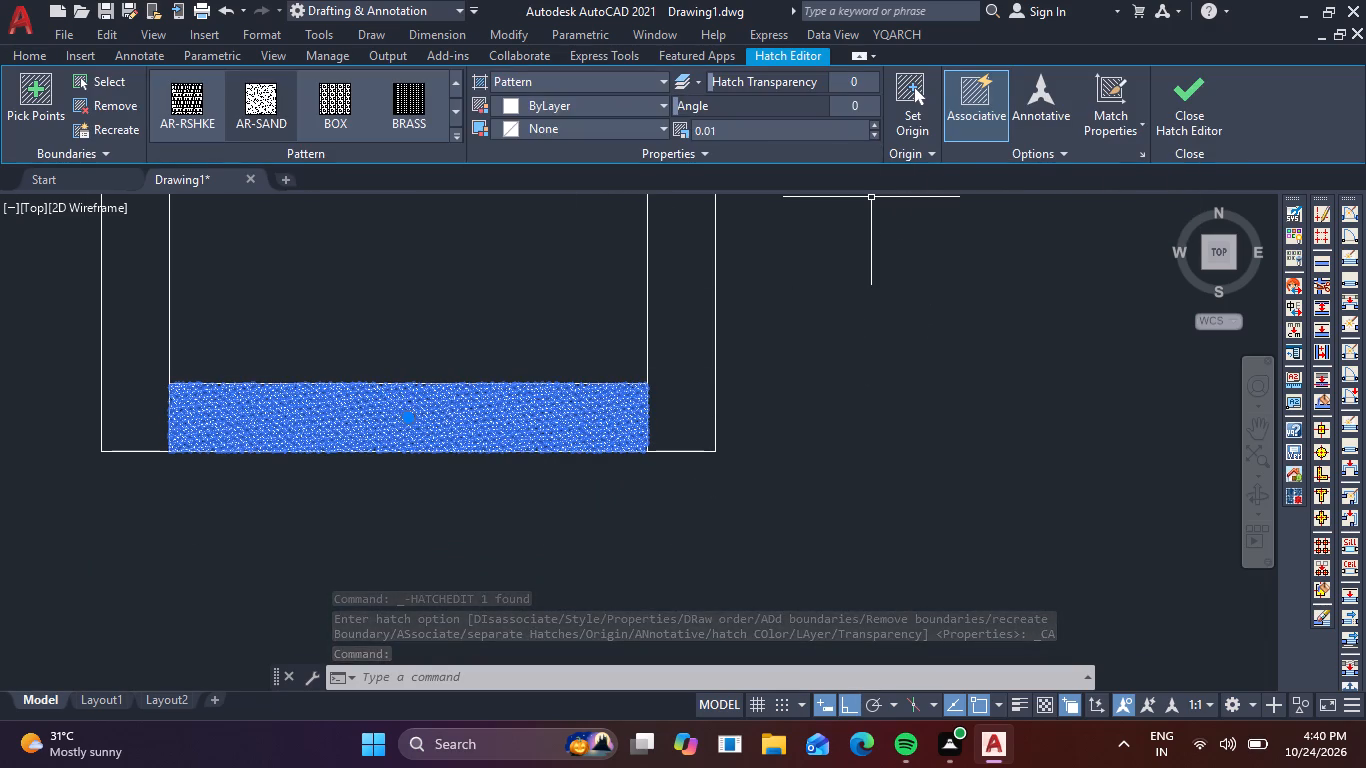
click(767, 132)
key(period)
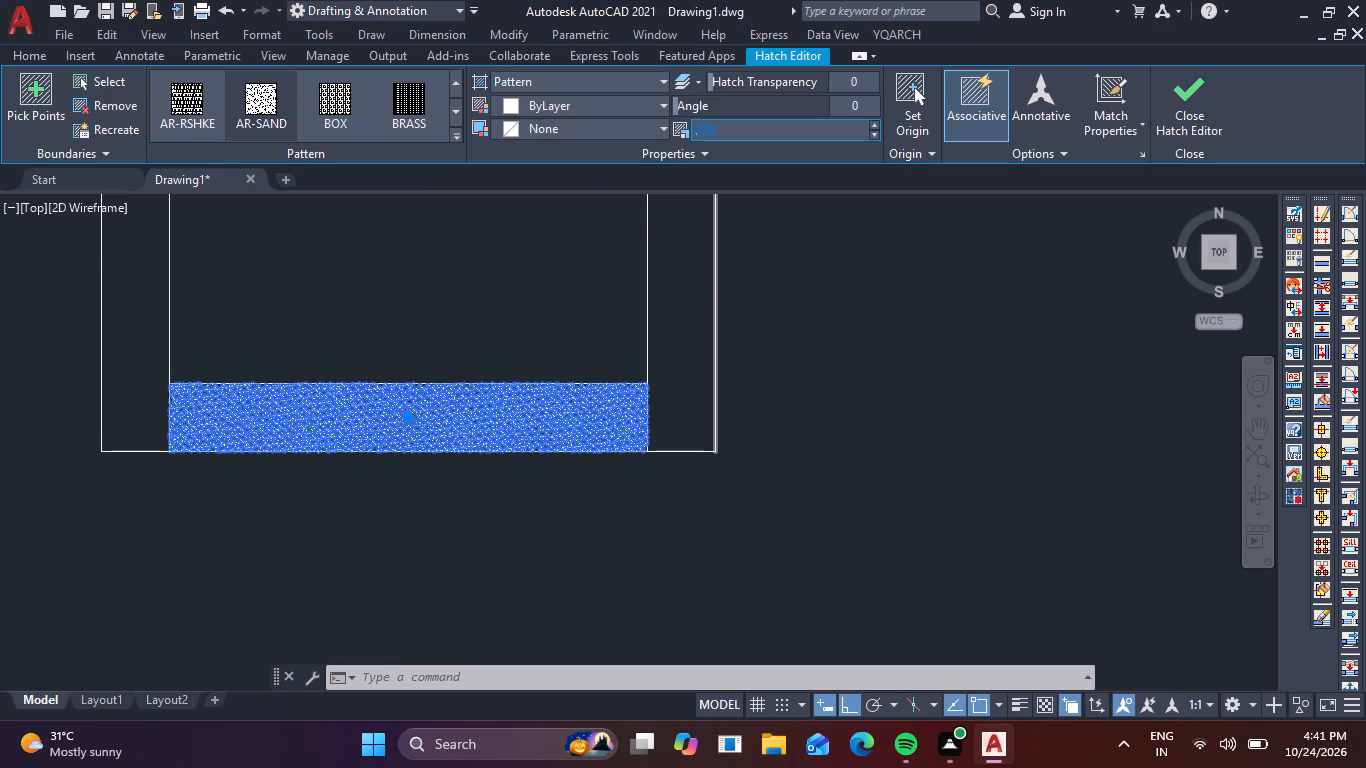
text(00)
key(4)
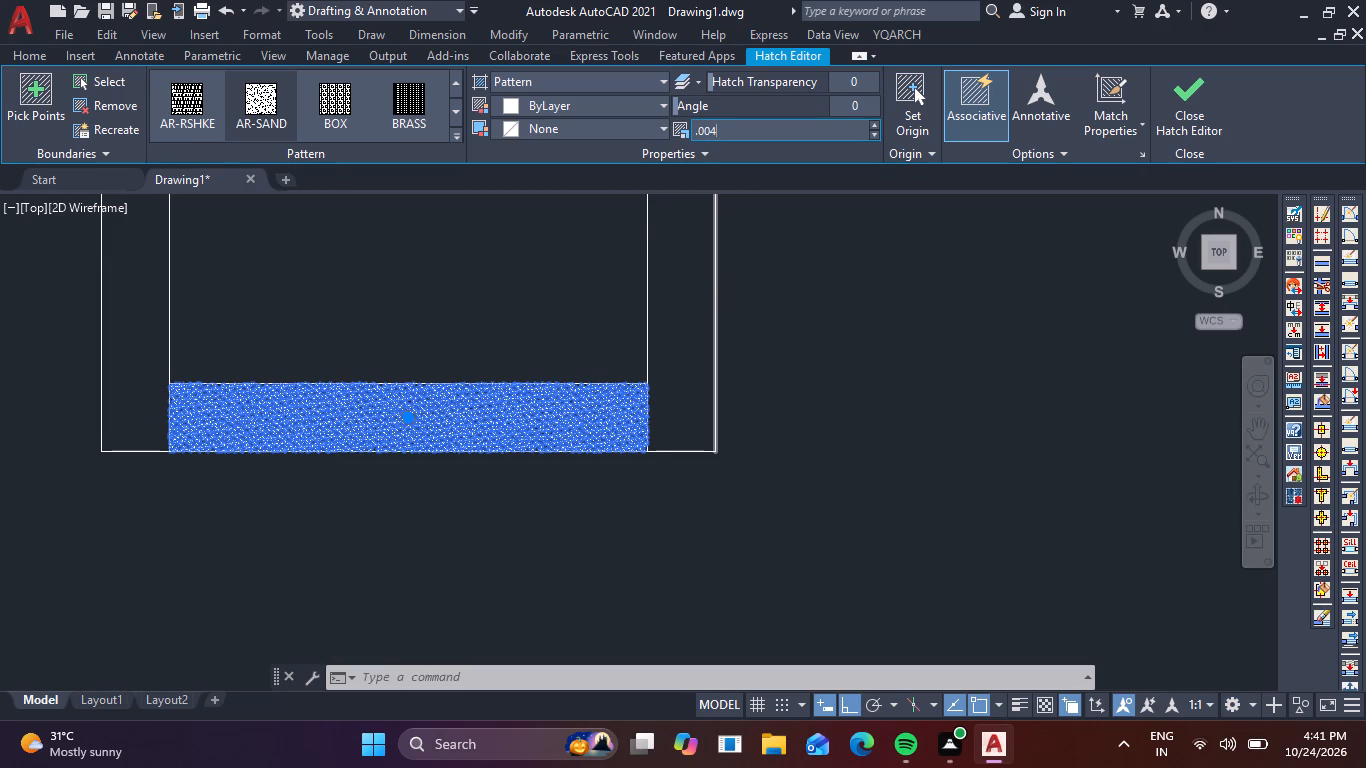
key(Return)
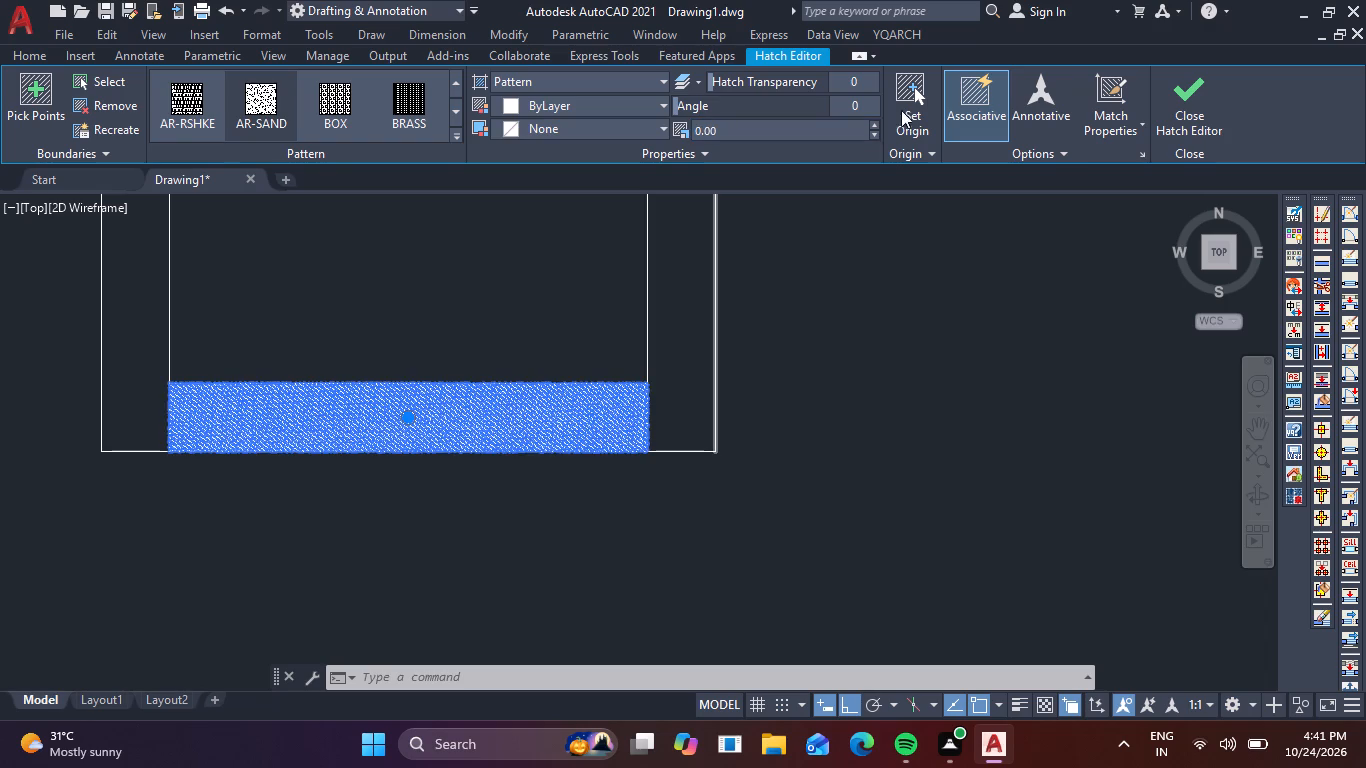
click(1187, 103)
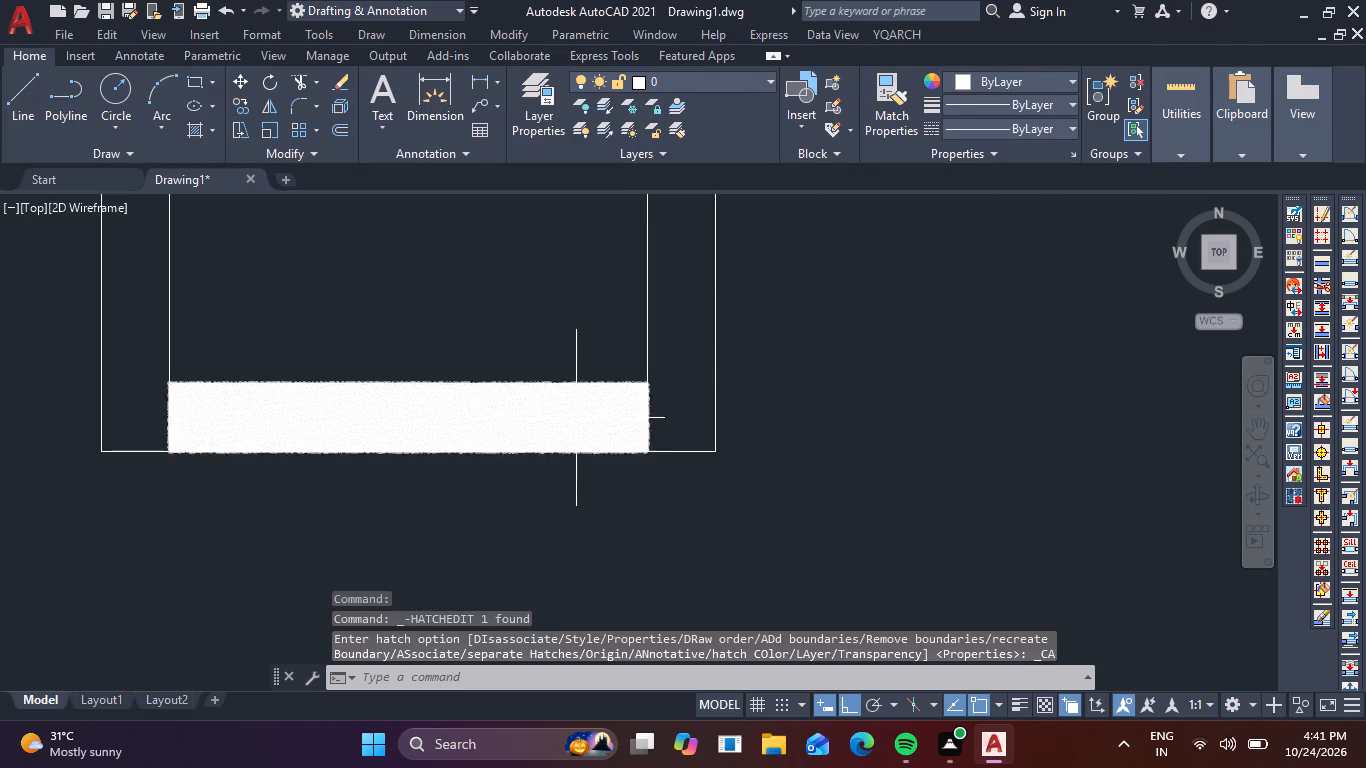
Adjust the scale of the bottom strip's sand hatch to 0.09 for a sparse dot pattern.
scroll(559, 422, up, 2)
scroll(537, 423, down, 4)
scroll(620, 444, up, 2)
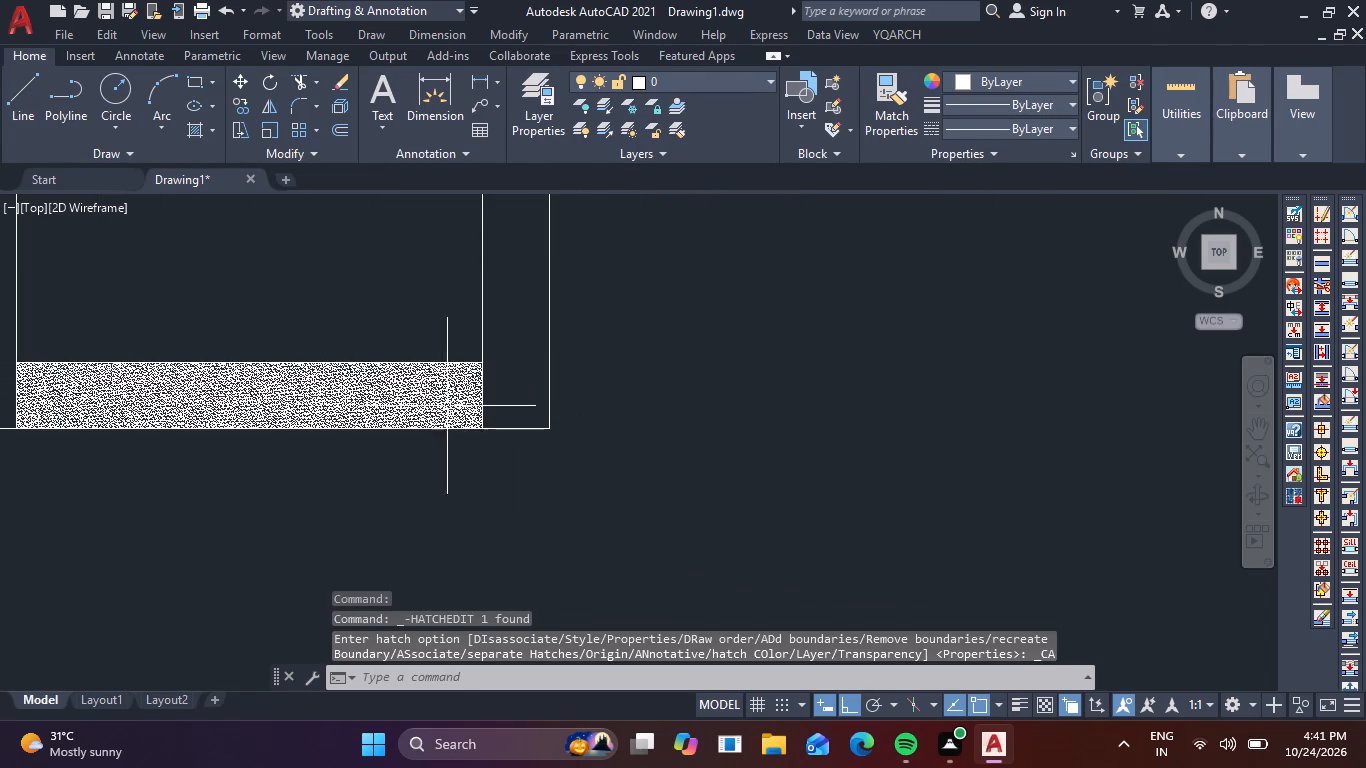
click(434, 403)
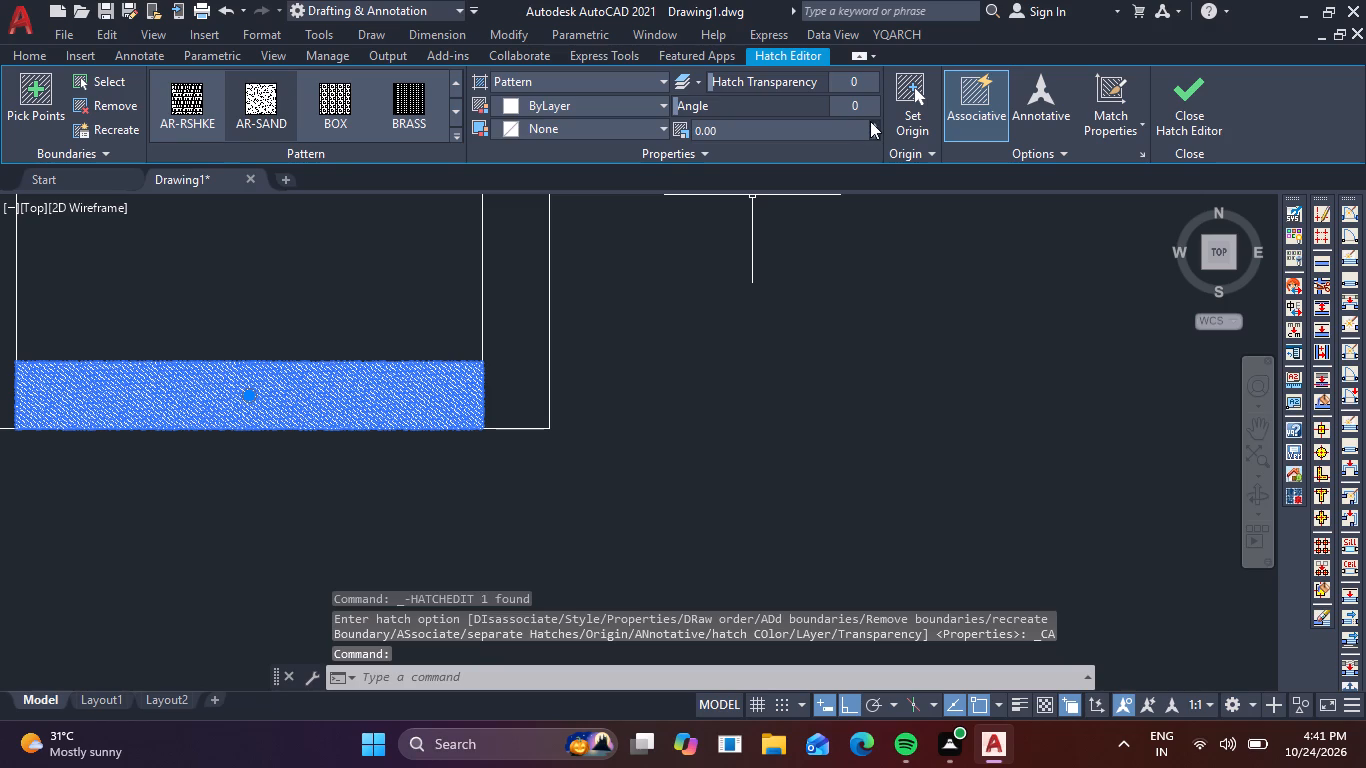
double_click(876, 124)
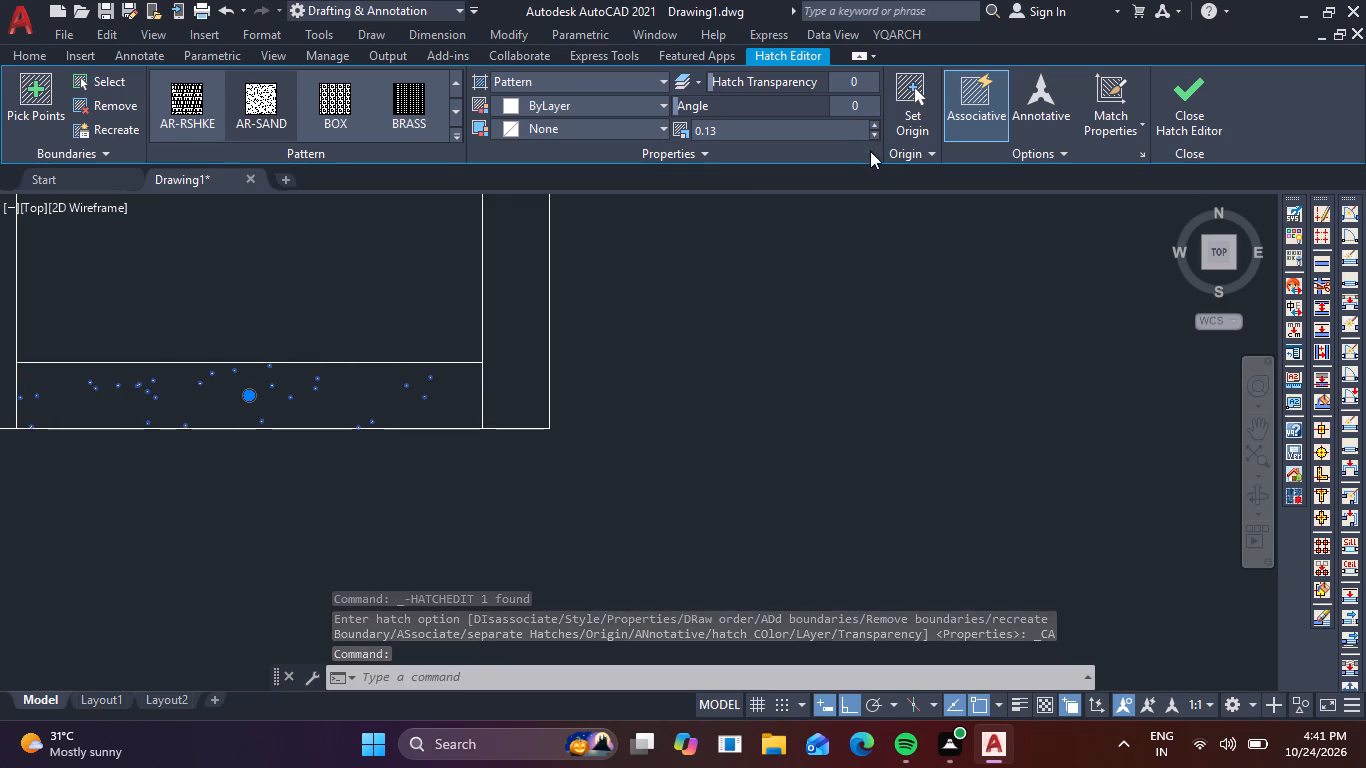
double_click(873, 135)
click(872, 125)
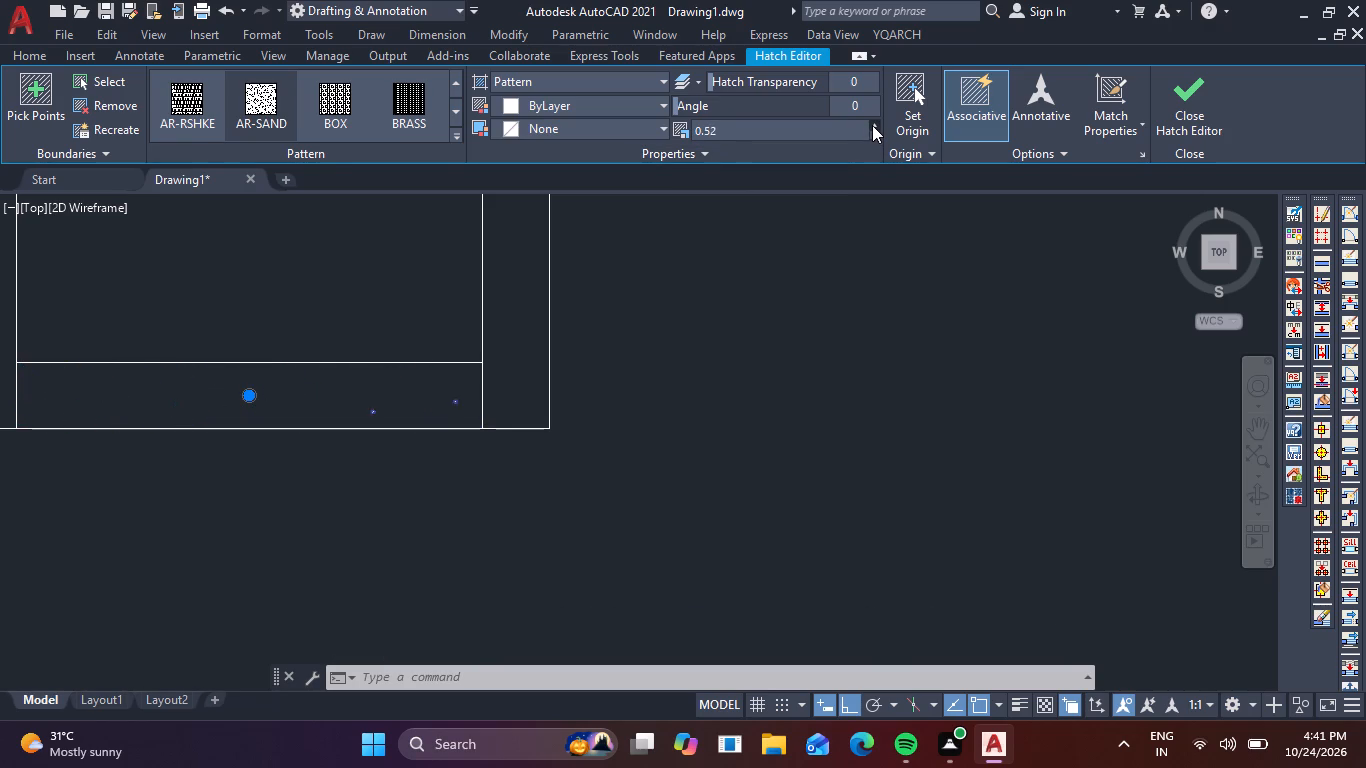
double_click(870, 139)
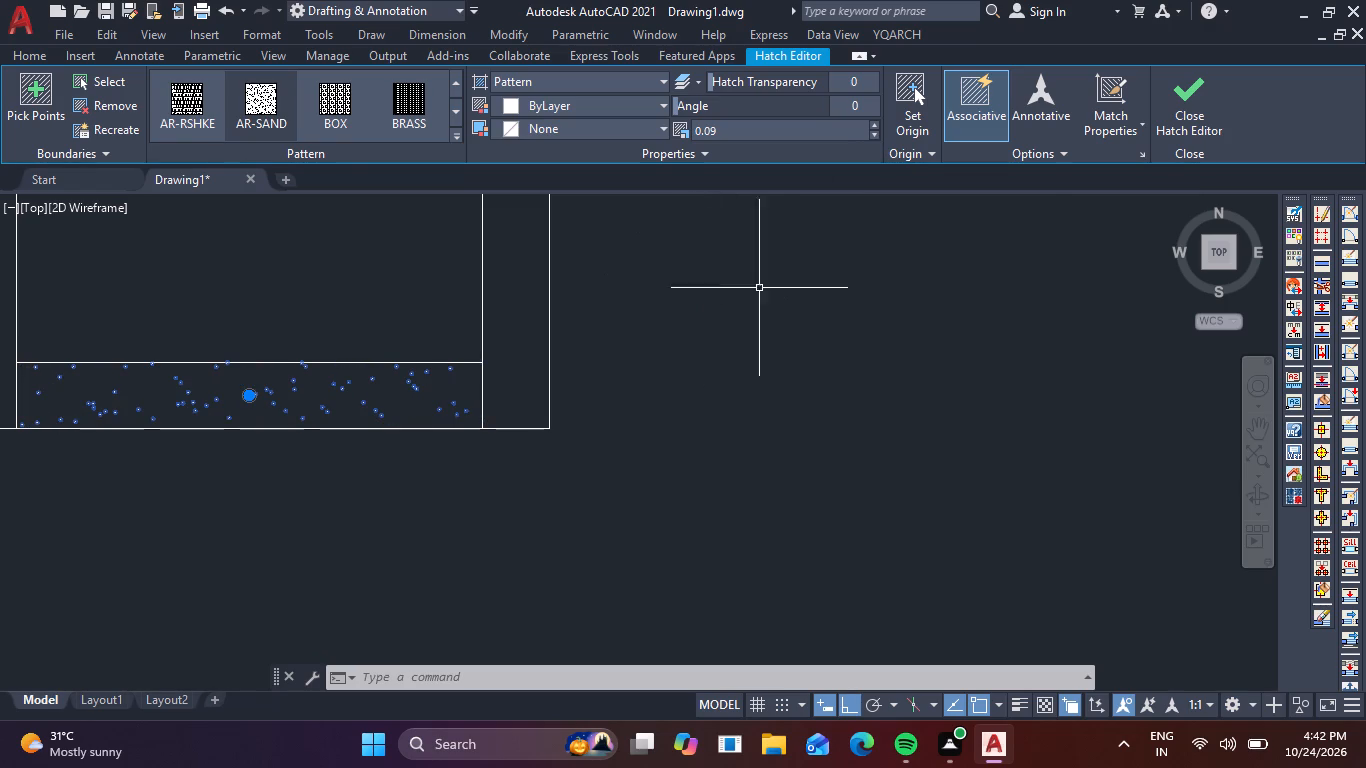
click(1170, 100)
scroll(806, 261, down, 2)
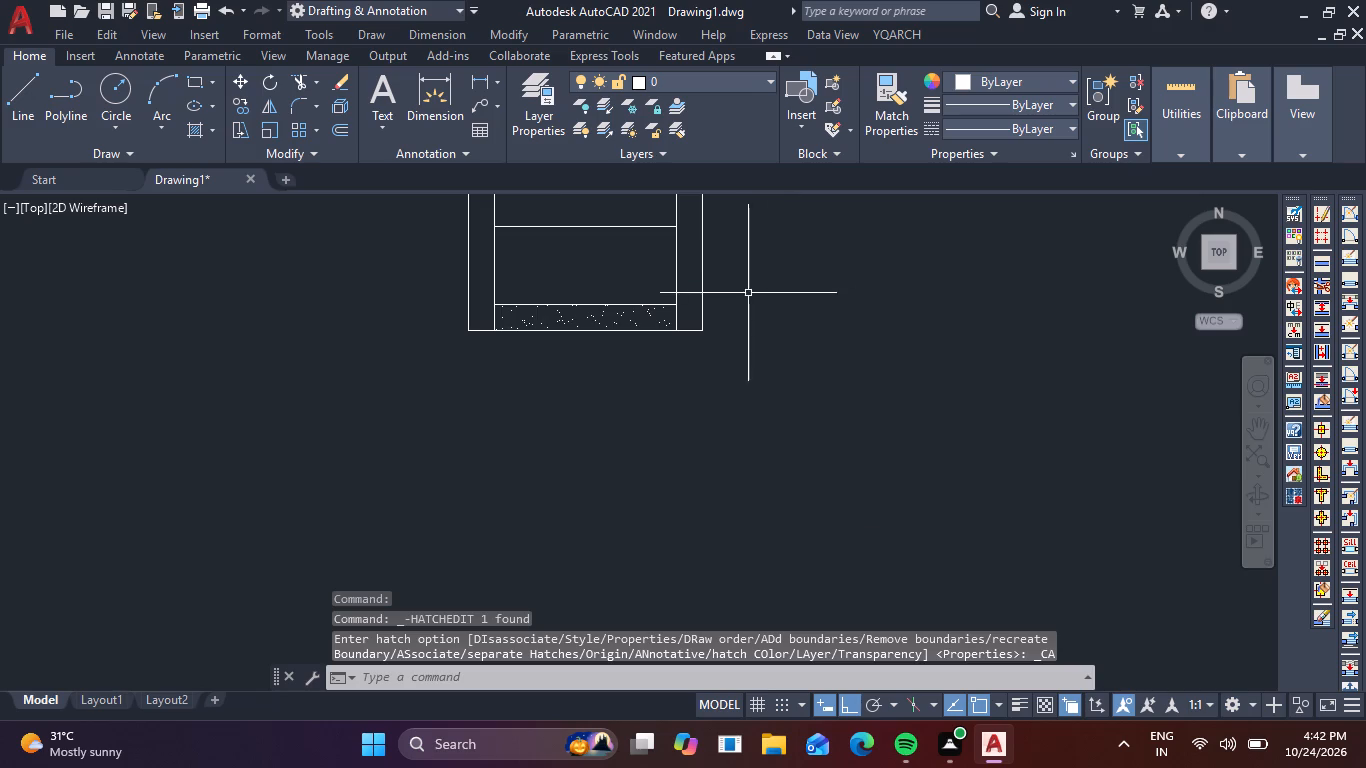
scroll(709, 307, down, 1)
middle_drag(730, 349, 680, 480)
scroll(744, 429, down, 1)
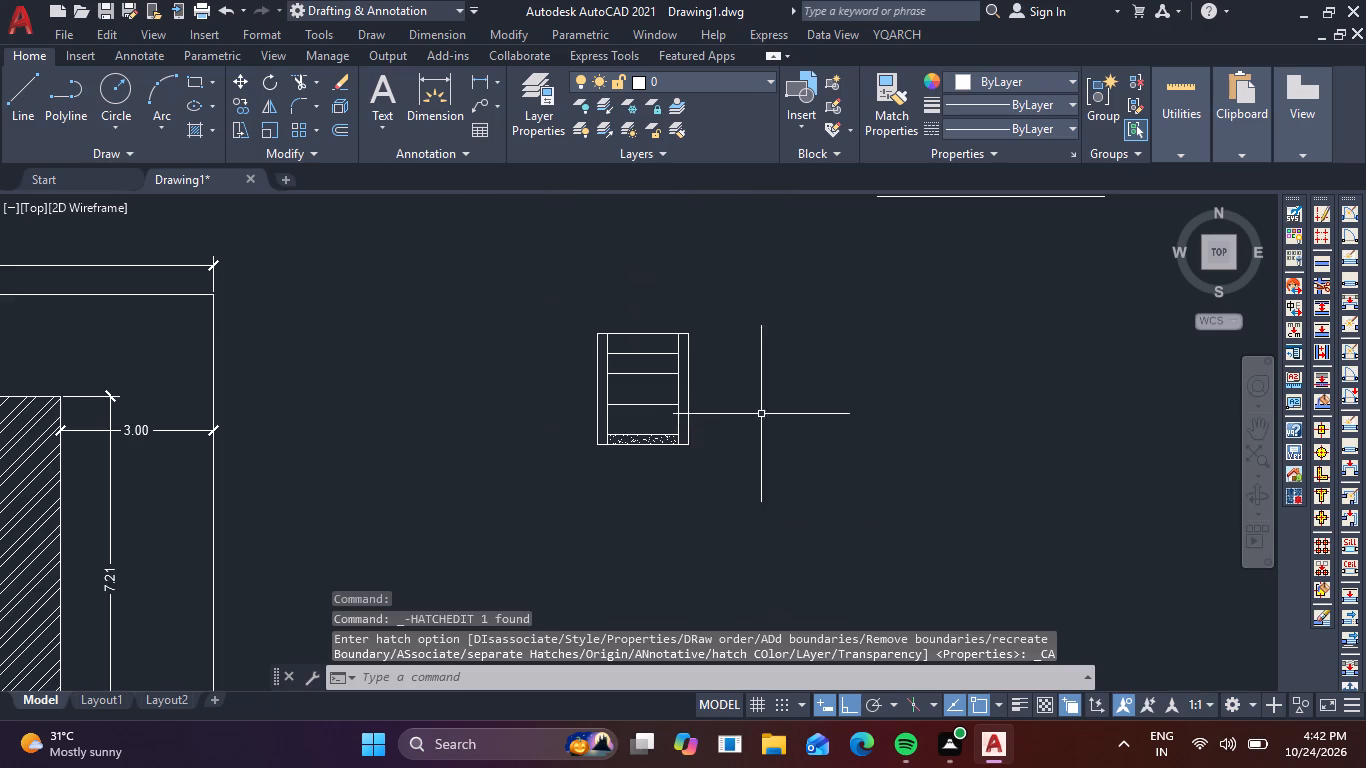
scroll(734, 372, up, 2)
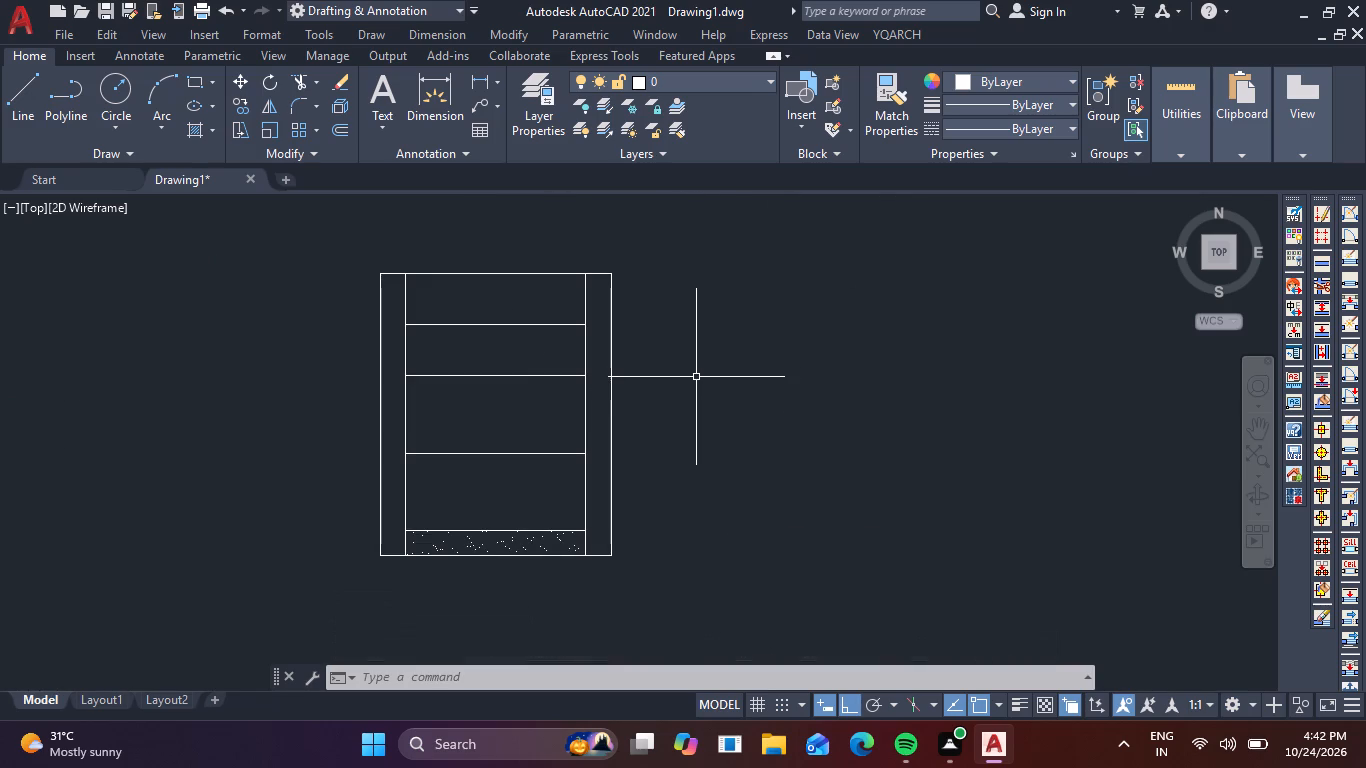
Hatch the layer directly above the bottom sand strip with the GRAVEL pattern.
text(H)
key(space)
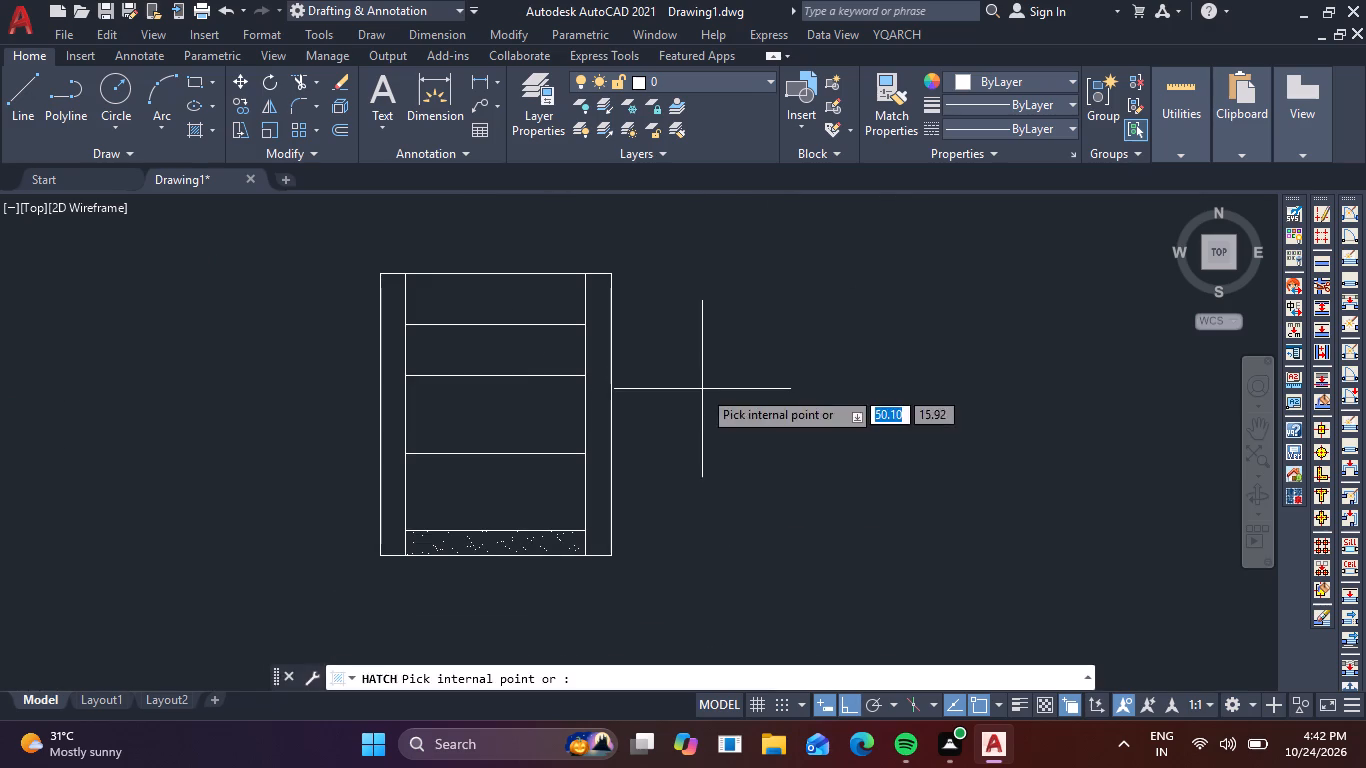
click(460, 131)
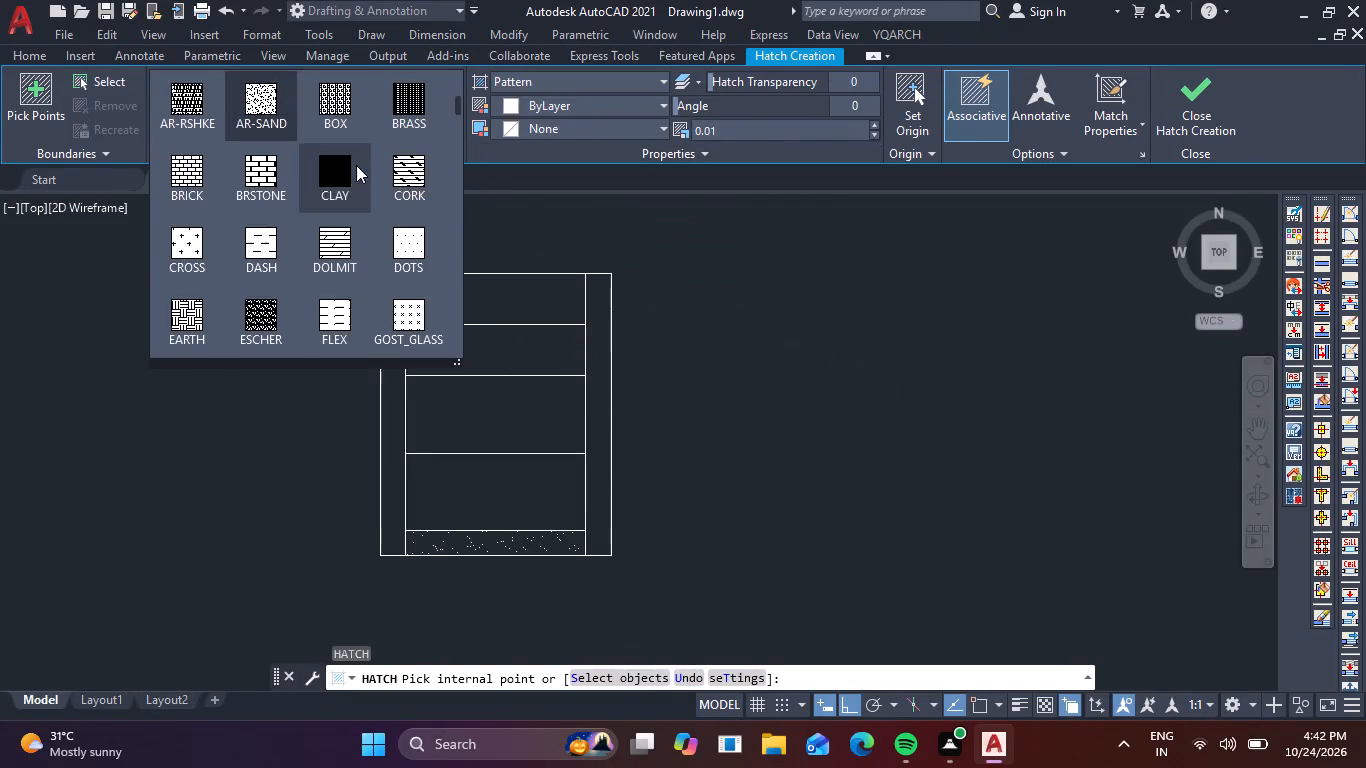
scroll(355, 165, down, 10)
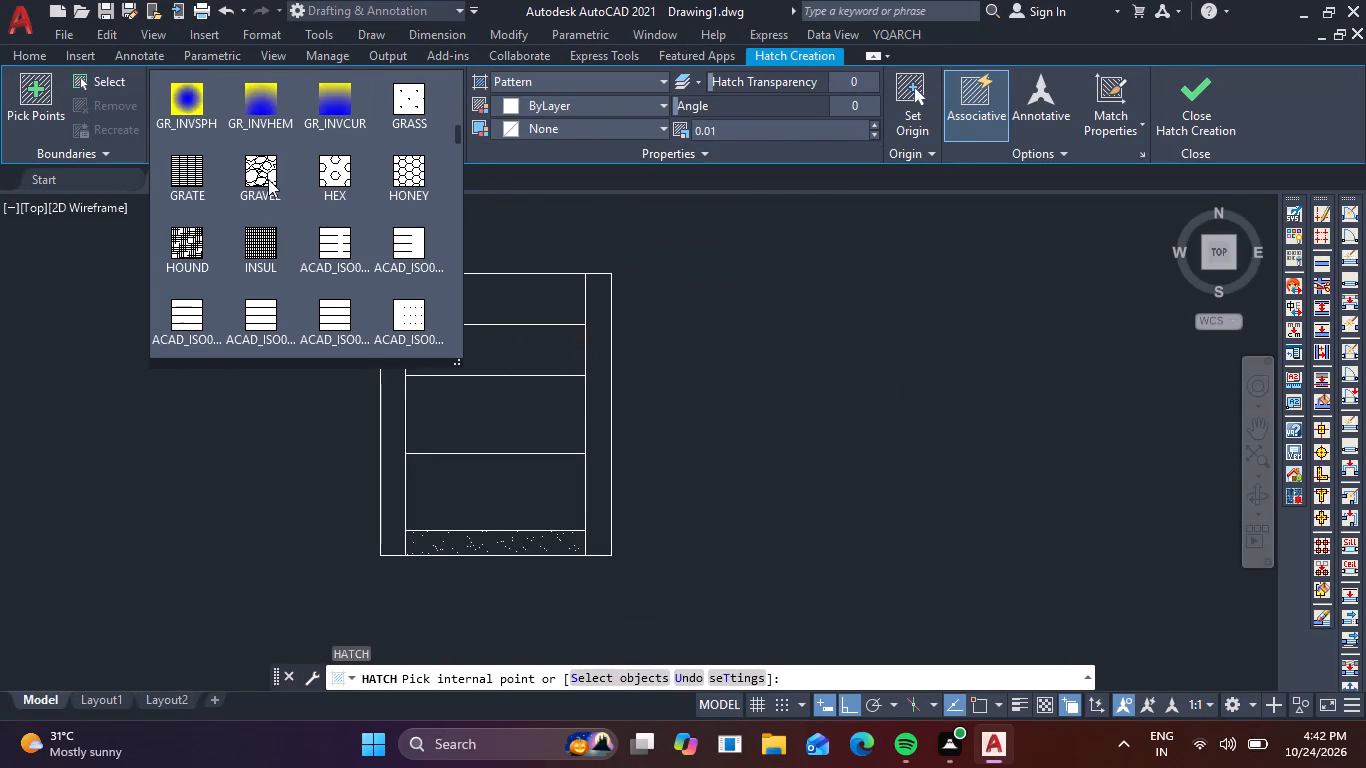
click(267, 178)
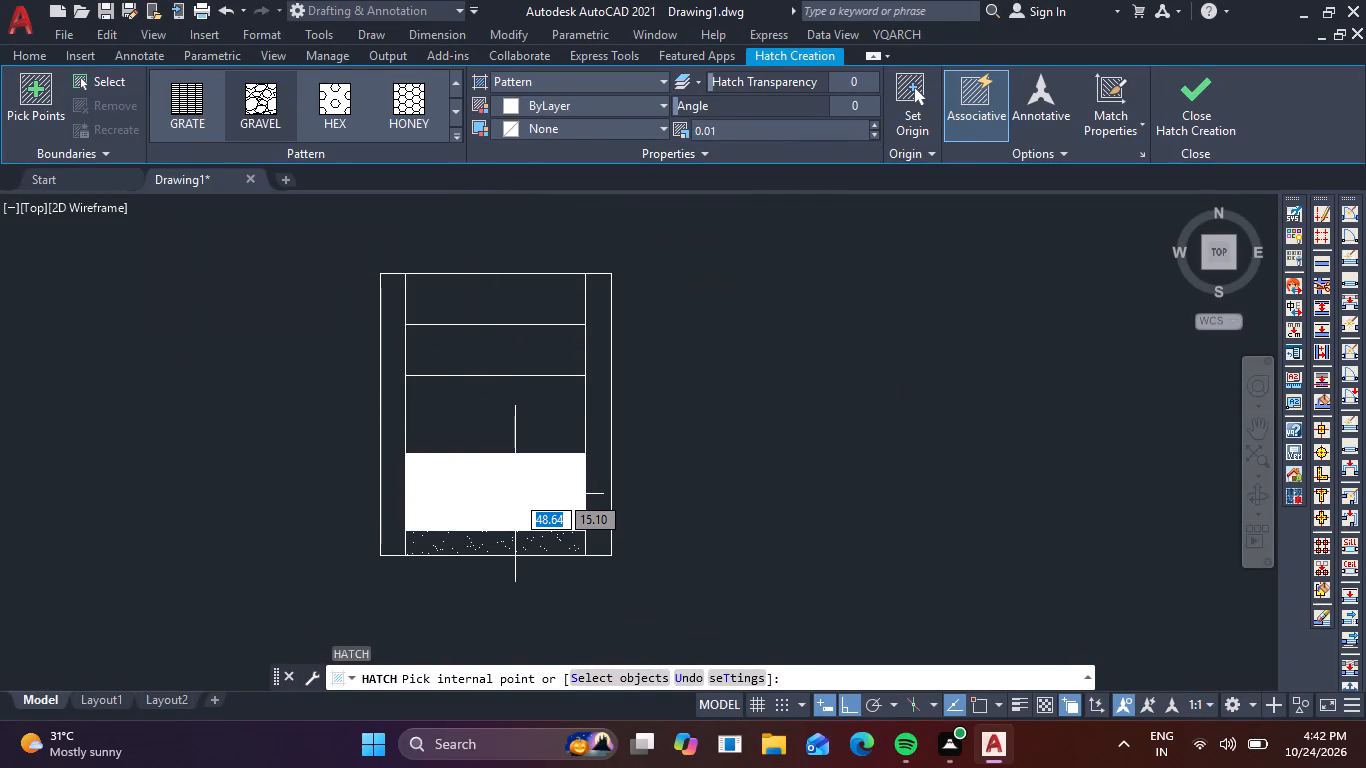
click(515, 494)
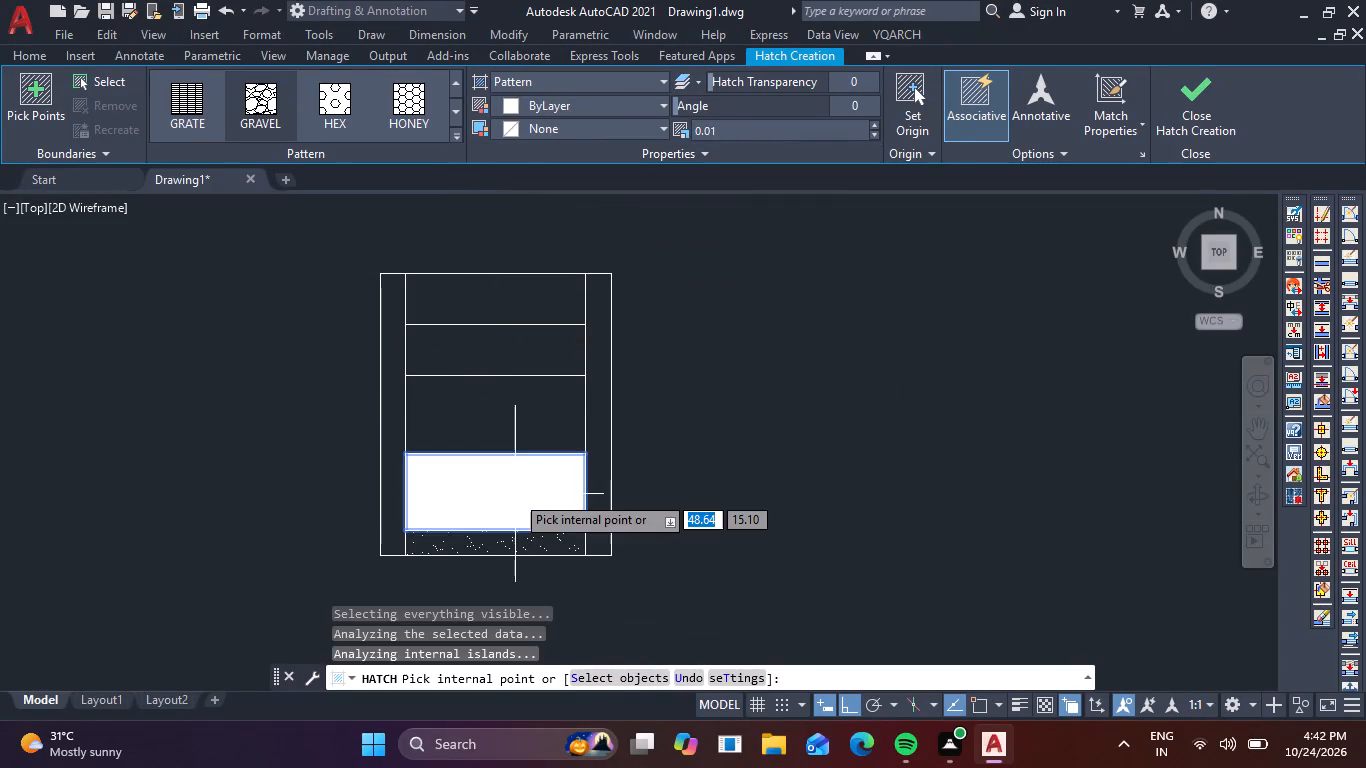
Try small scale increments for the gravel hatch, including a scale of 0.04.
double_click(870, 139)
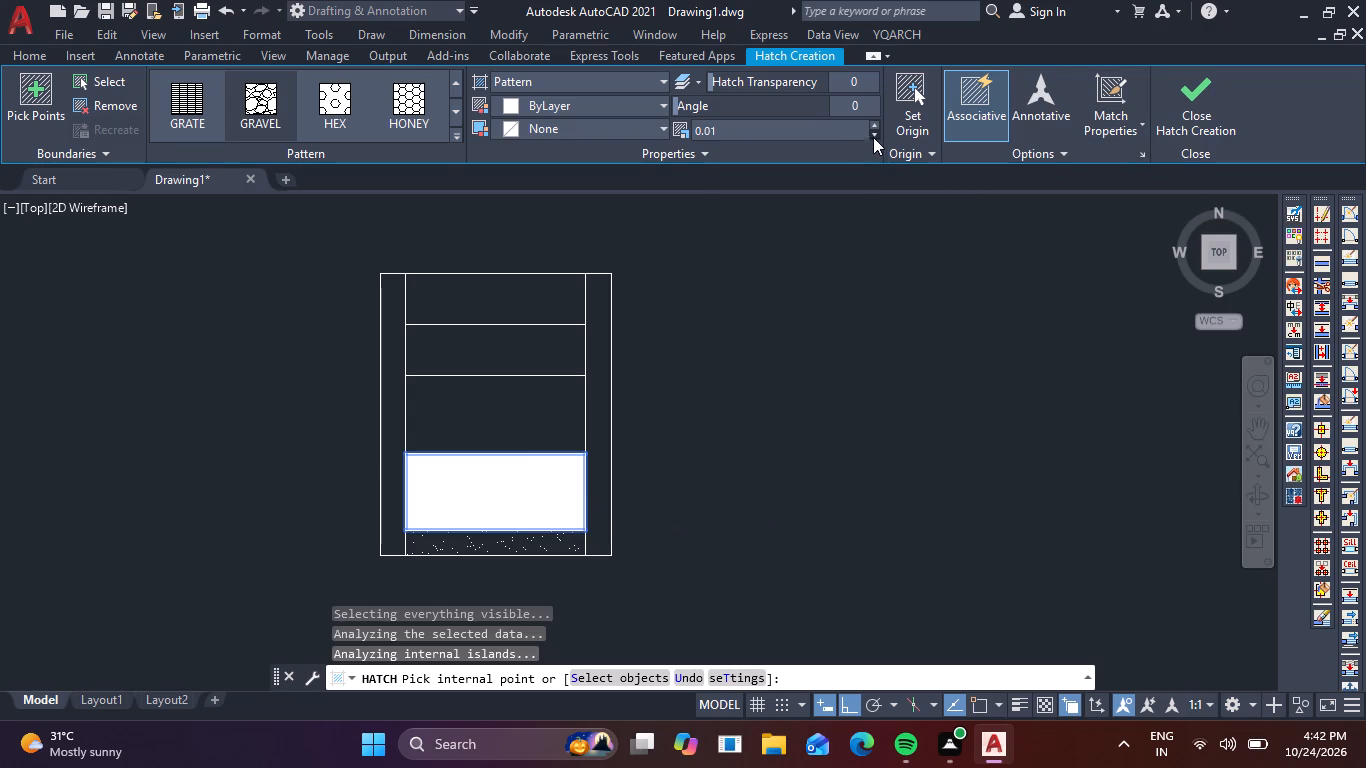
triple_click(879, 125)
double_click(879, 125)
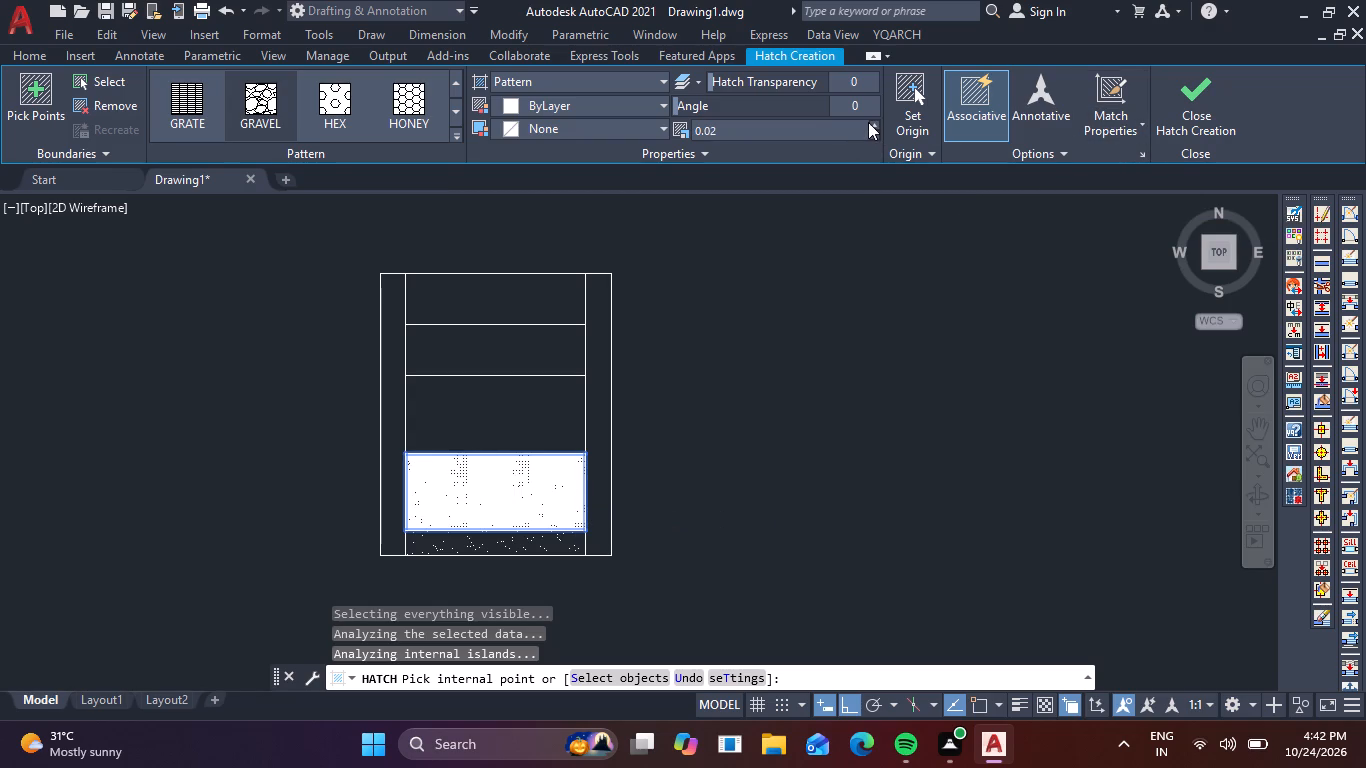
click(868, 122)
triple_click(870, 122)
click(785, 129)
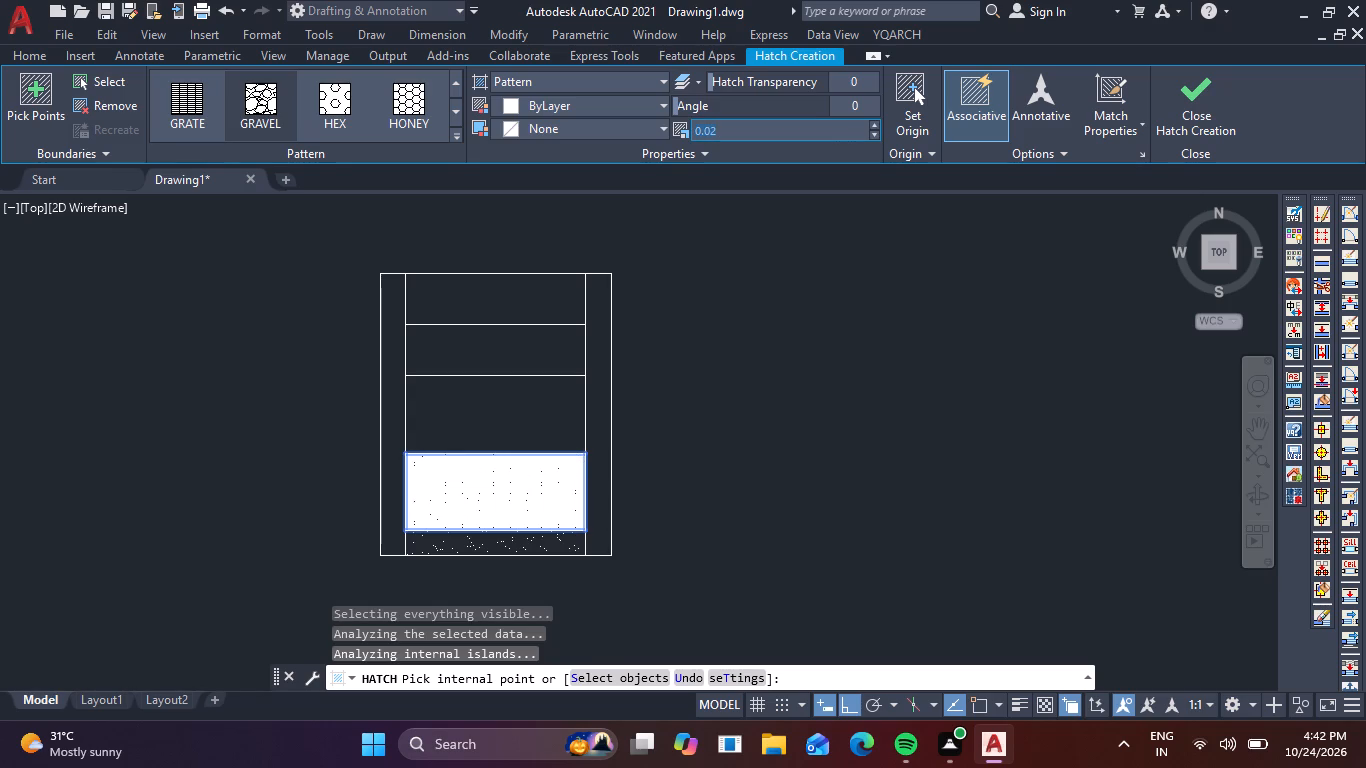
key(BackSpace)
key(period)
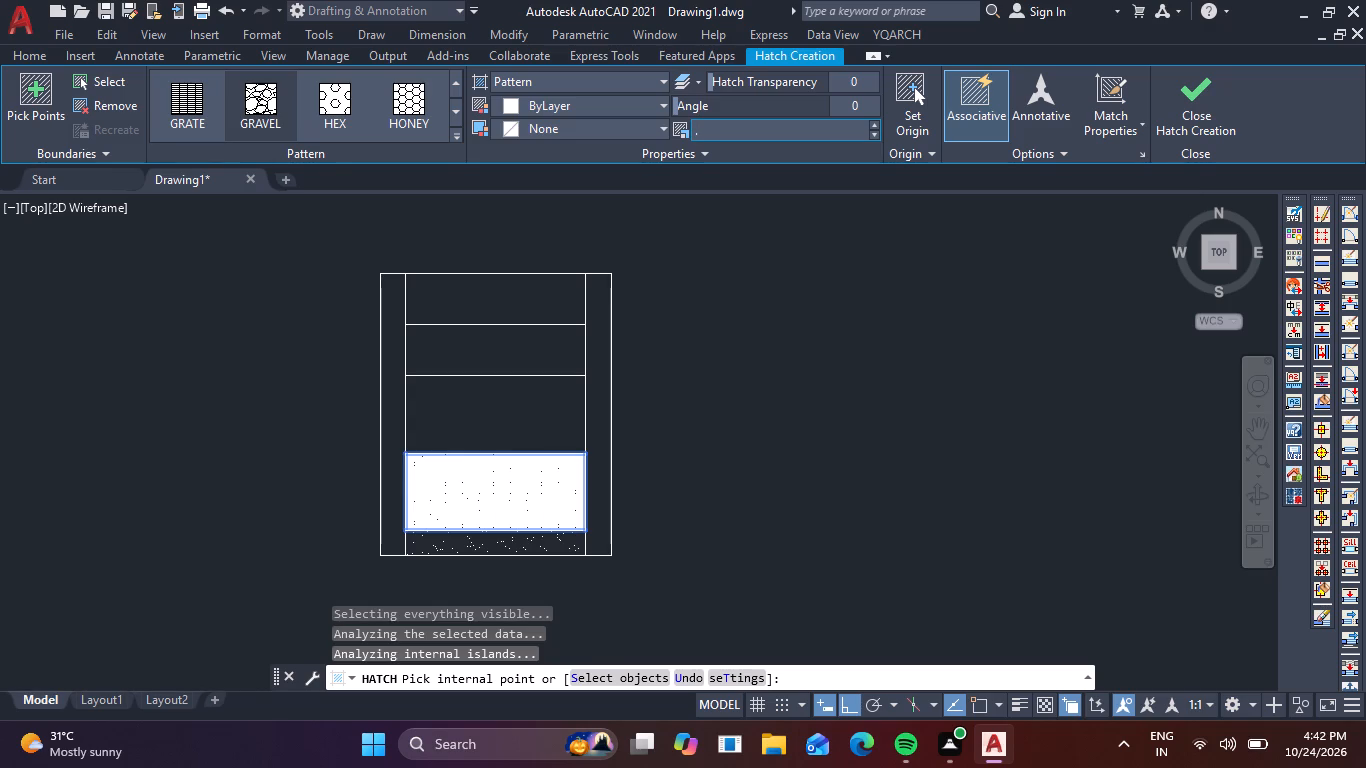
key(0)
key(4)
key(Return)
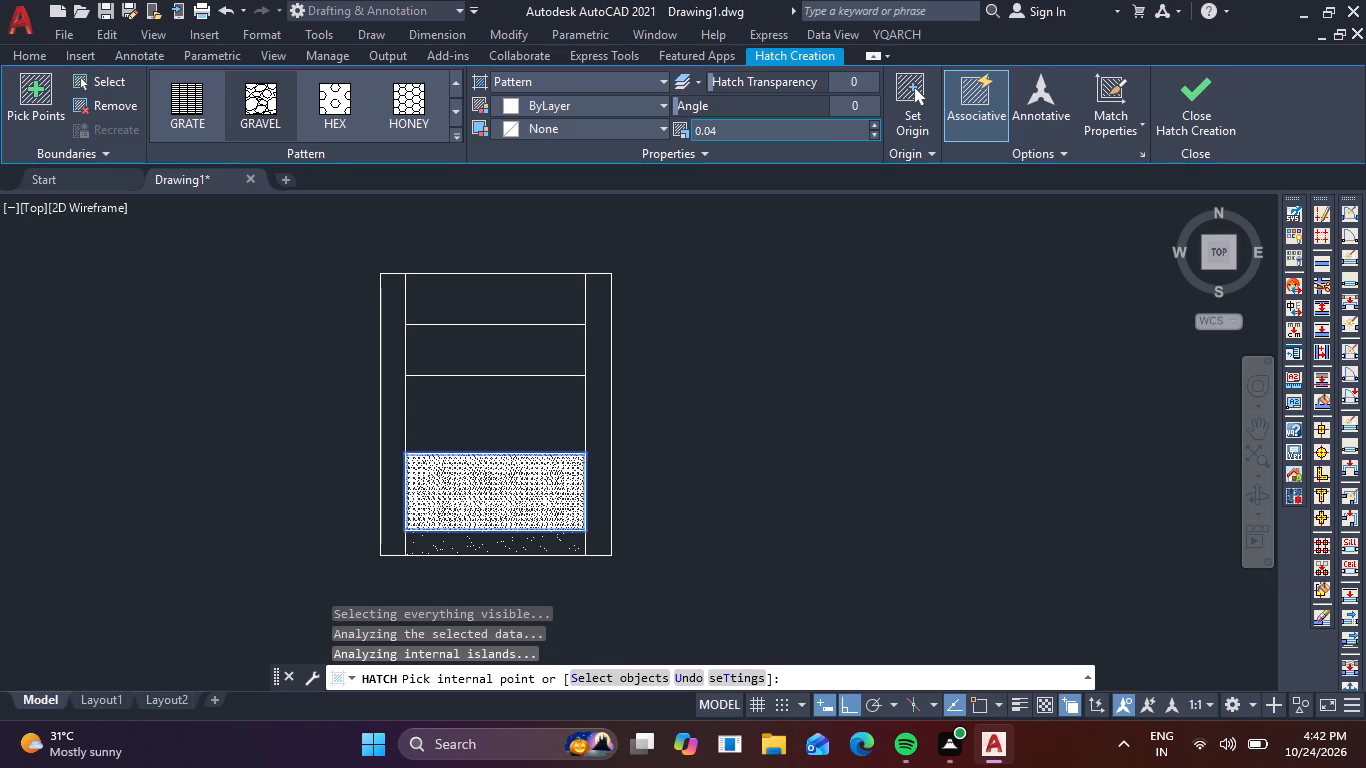
Set the gravel hatch's scale to 0.1, increase it to 0.36, and finish the hatch.
drag(776, 129, 766, 141)
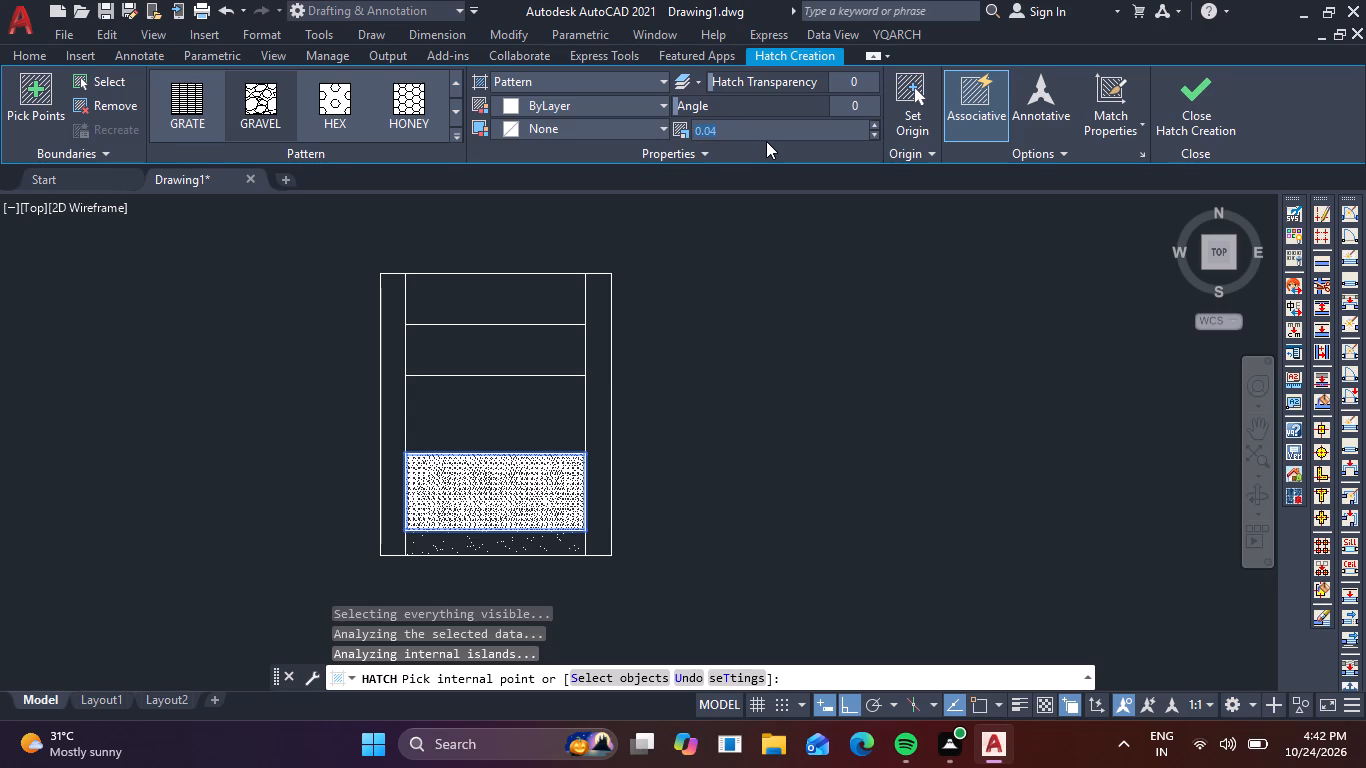
key(BackSpace)
text(.1)
key(Return)
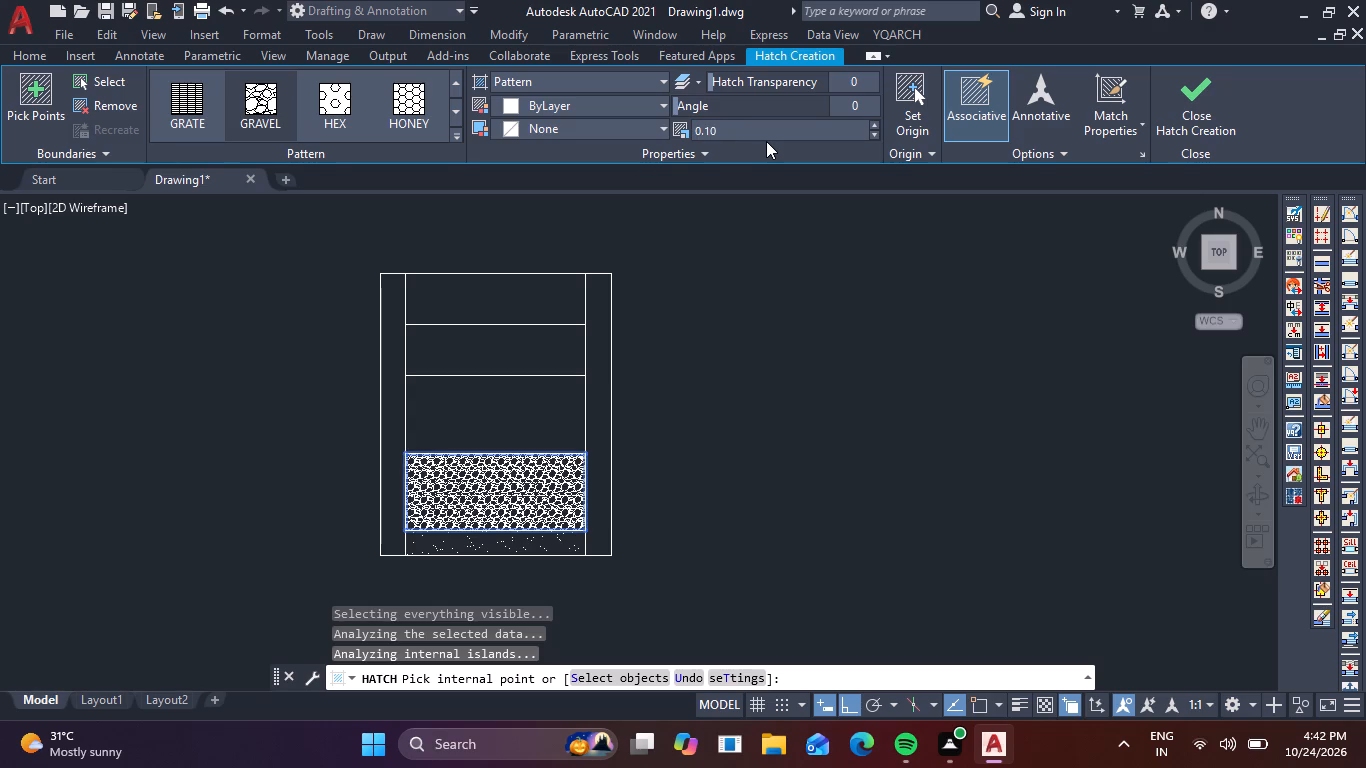
double_click(878, 125)
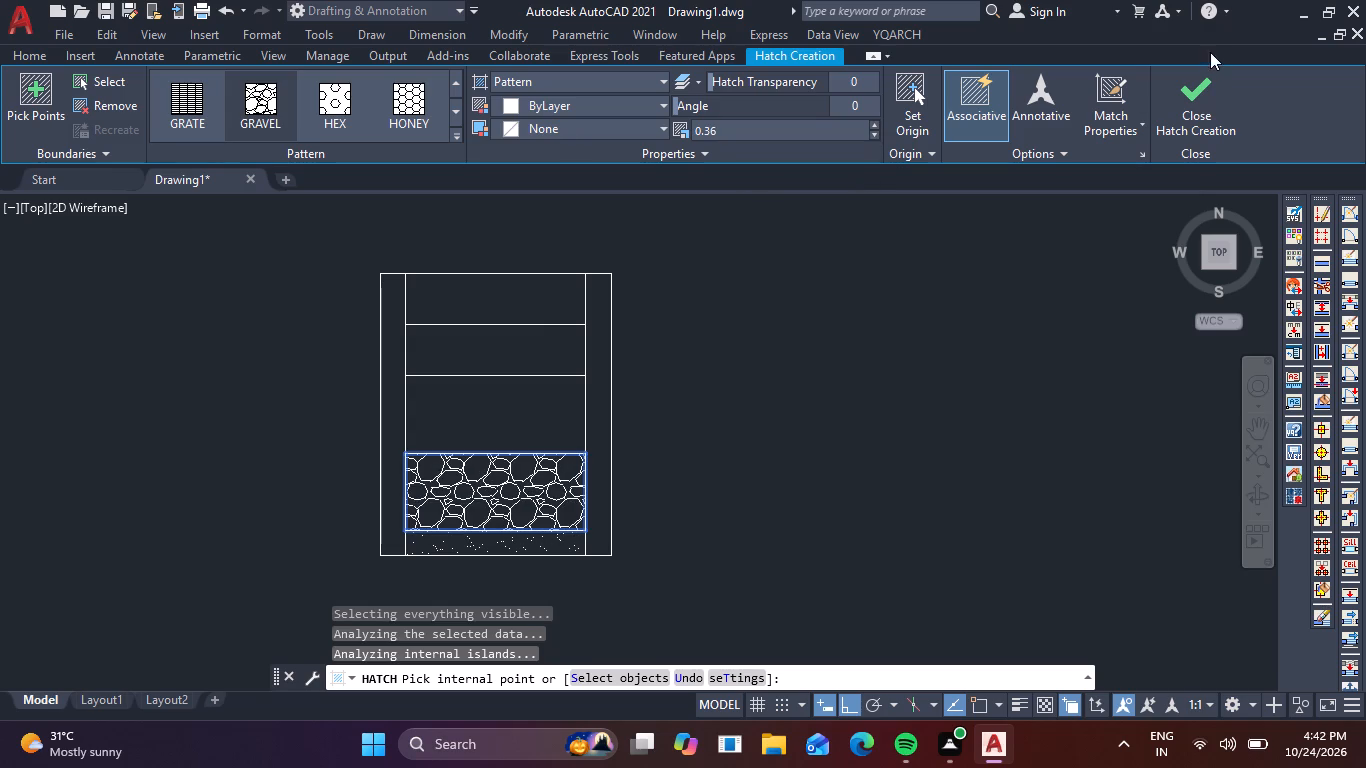
click(1201, 115)
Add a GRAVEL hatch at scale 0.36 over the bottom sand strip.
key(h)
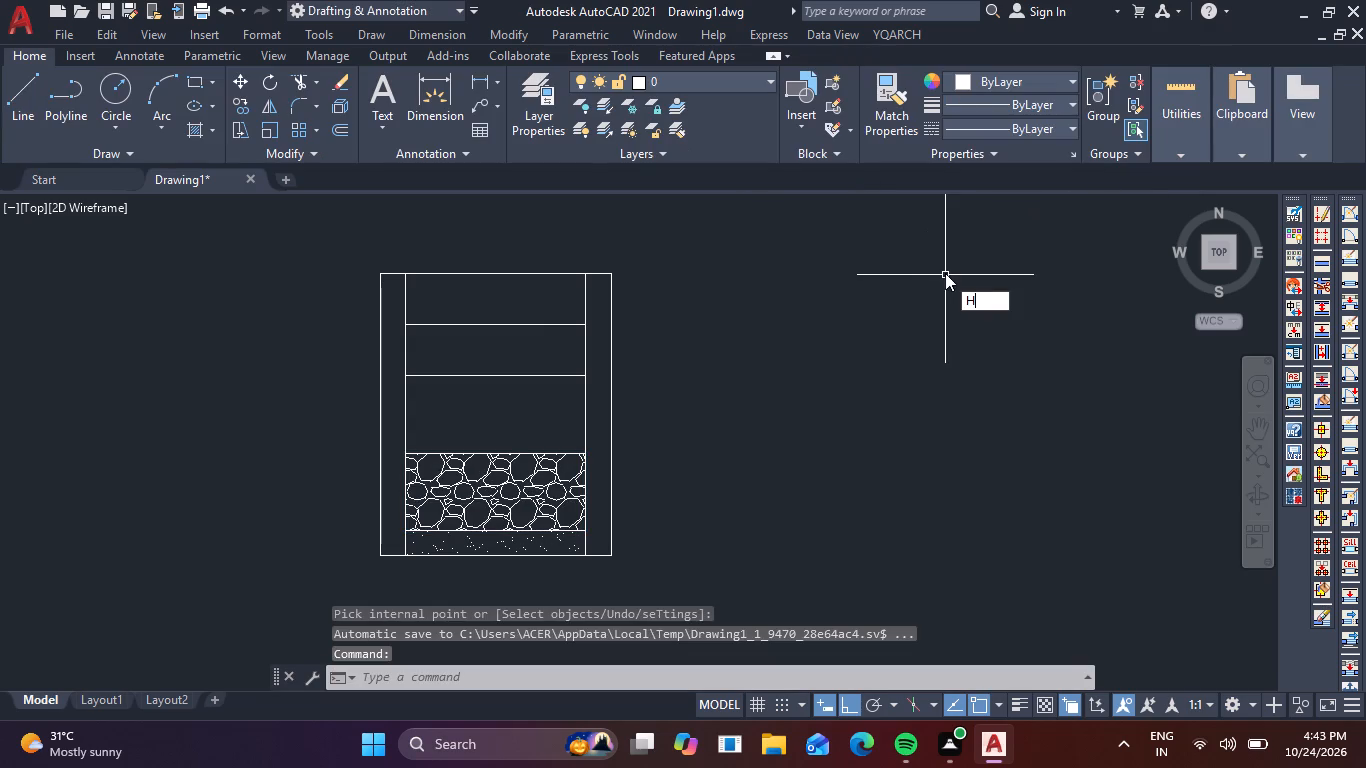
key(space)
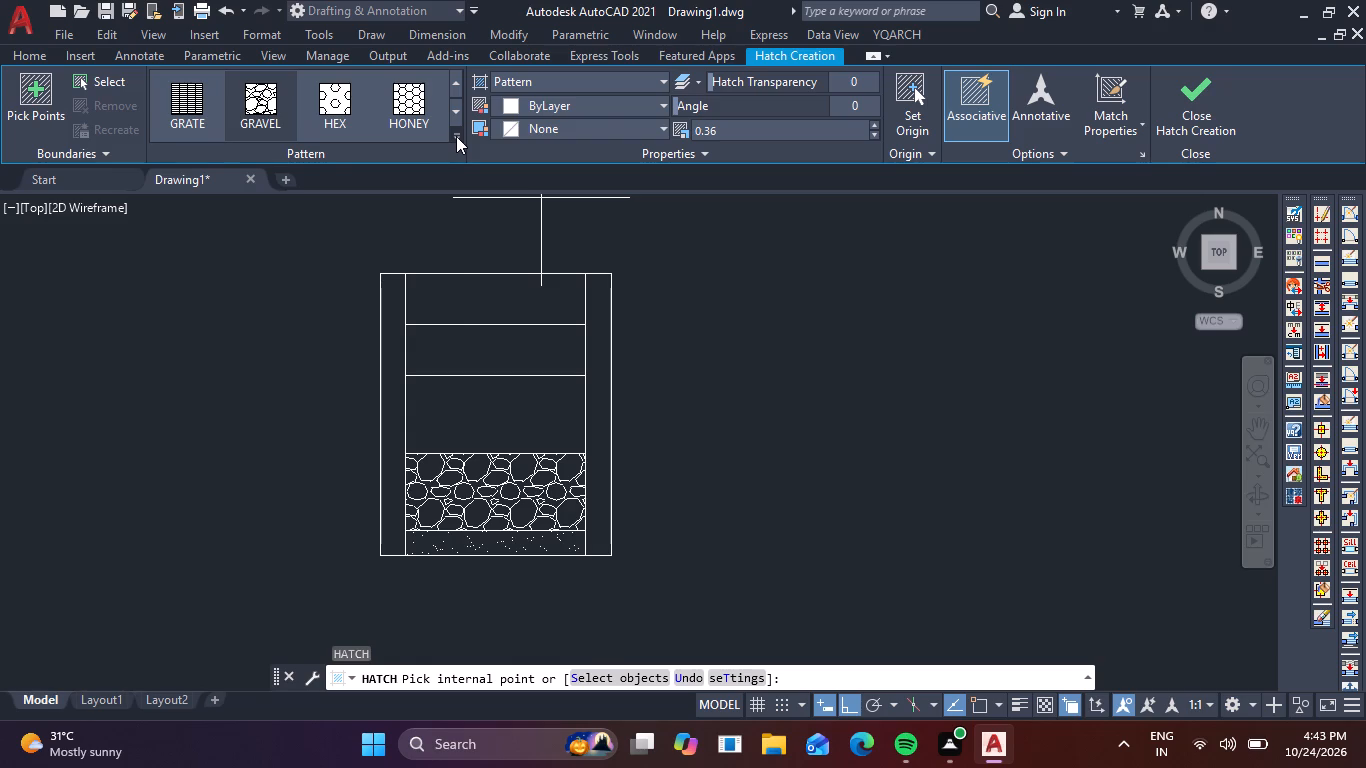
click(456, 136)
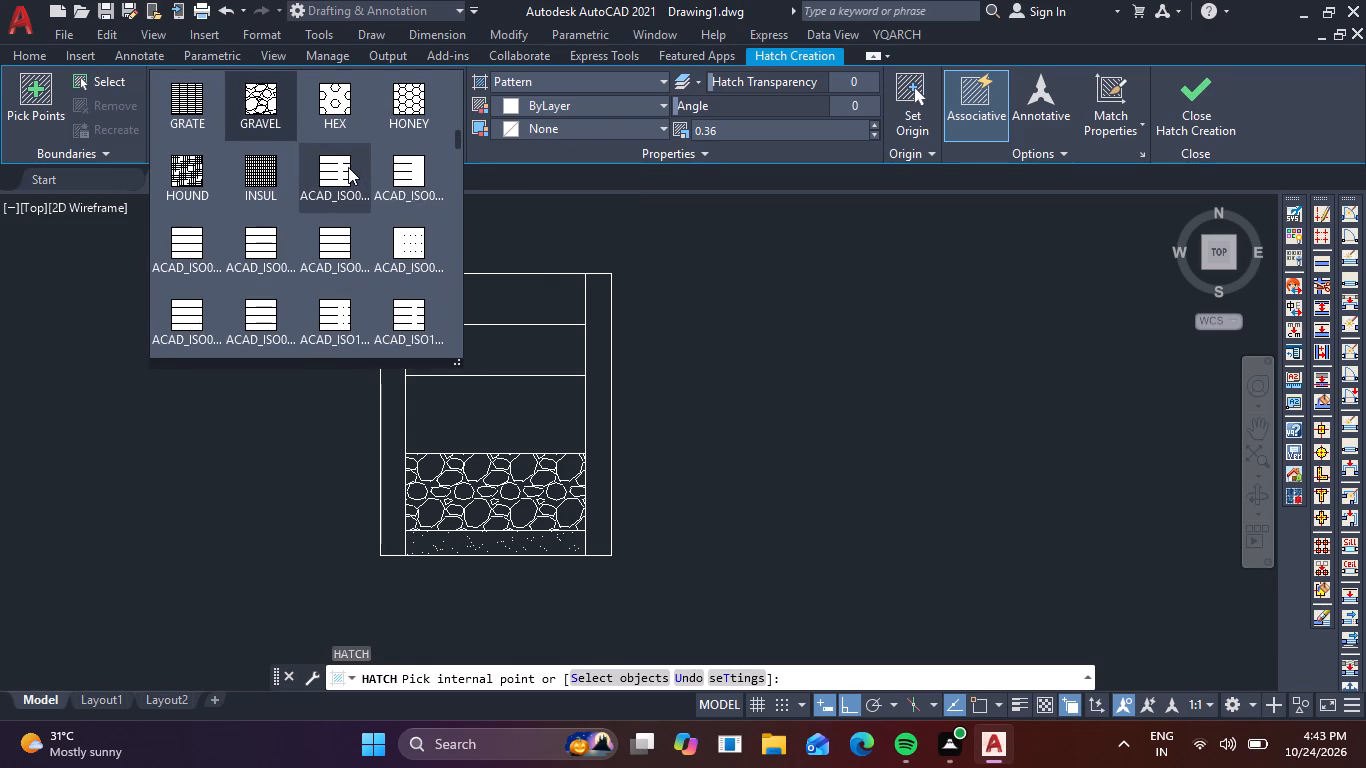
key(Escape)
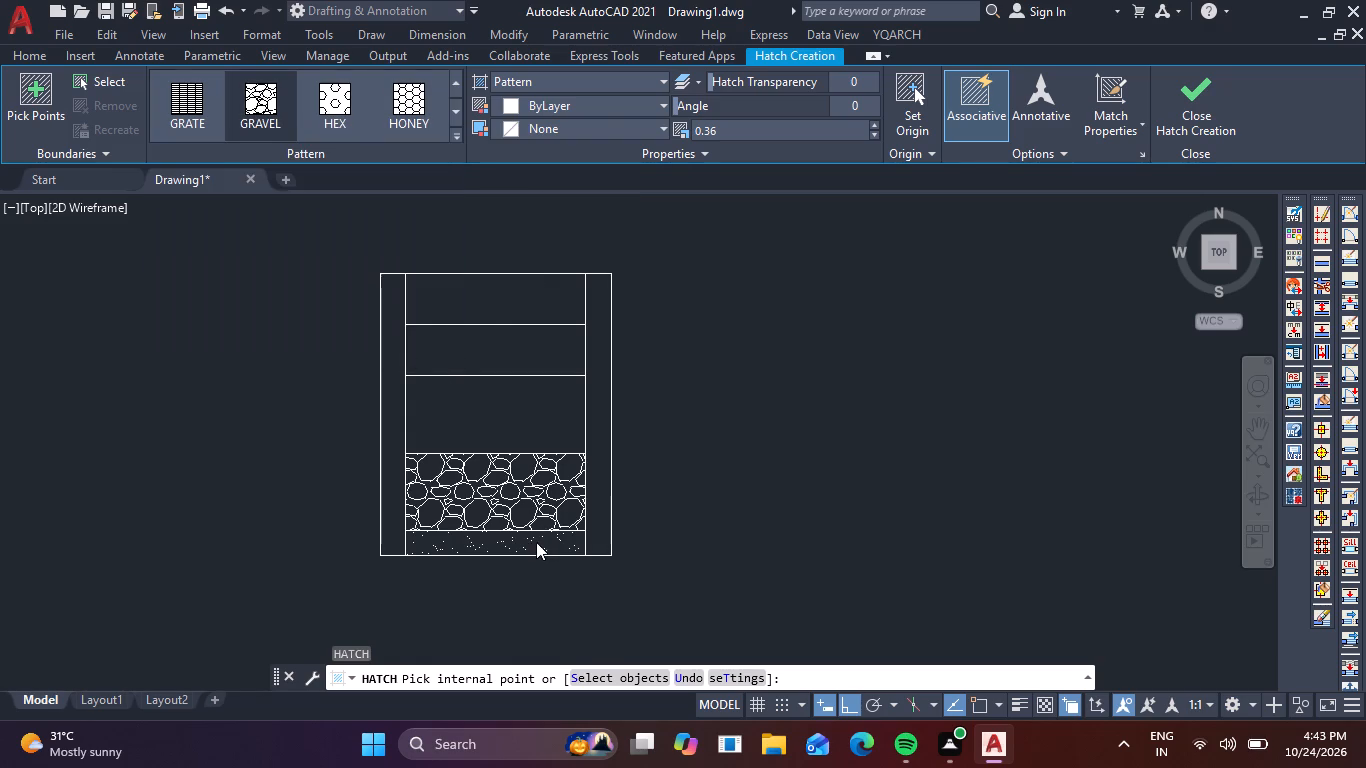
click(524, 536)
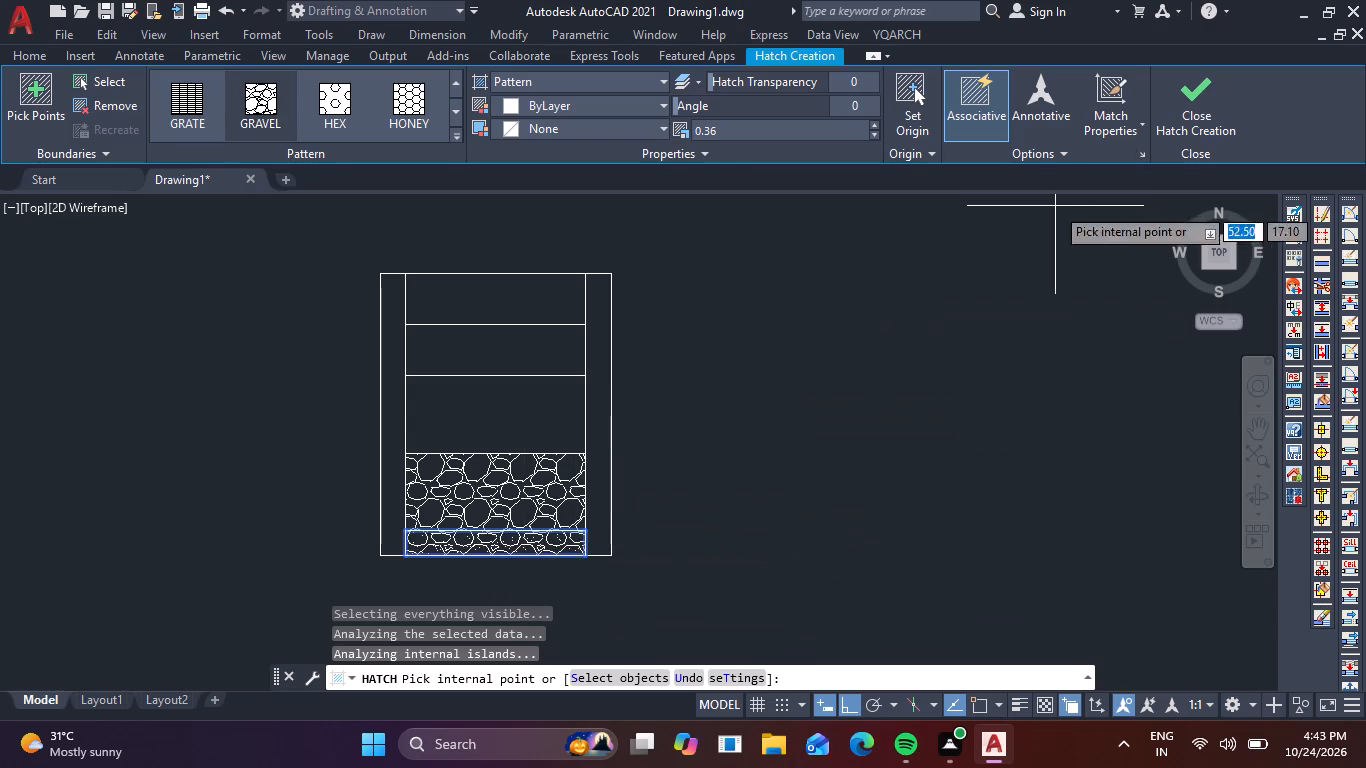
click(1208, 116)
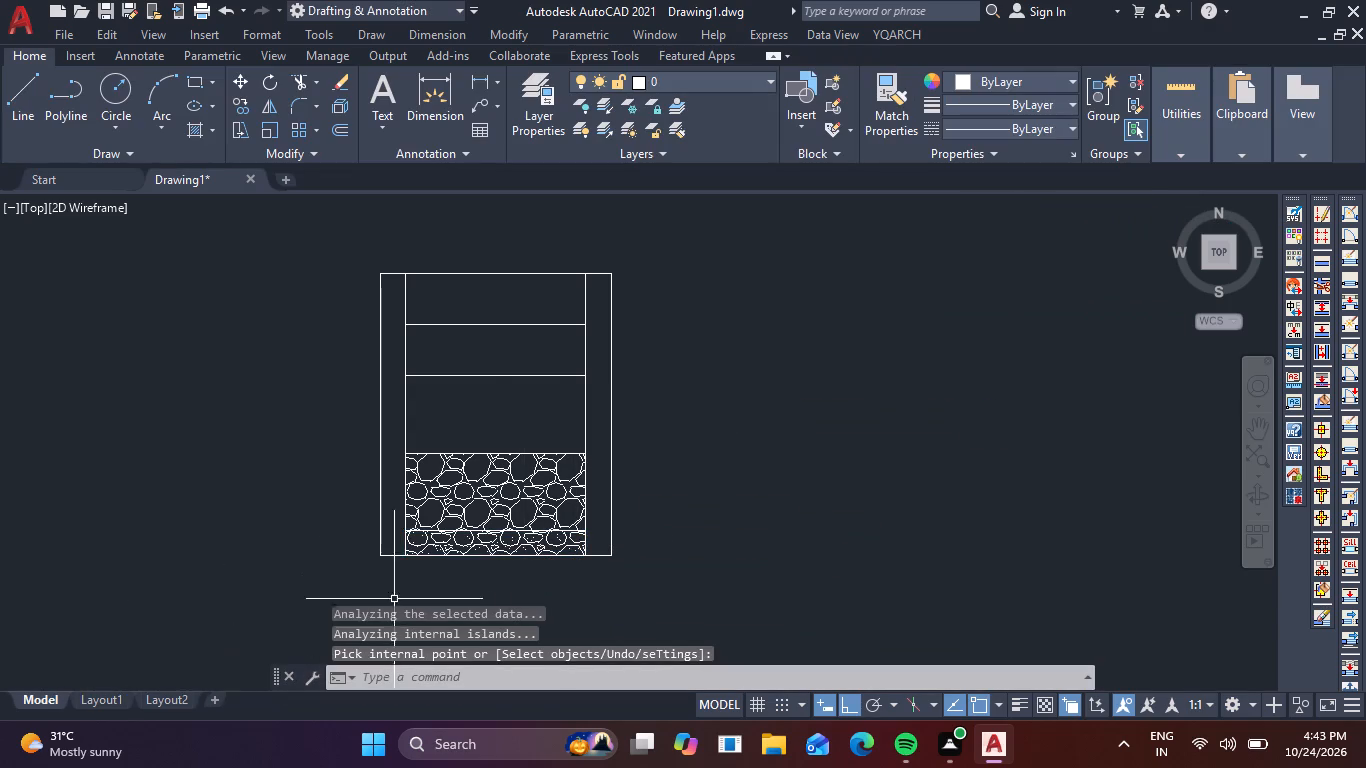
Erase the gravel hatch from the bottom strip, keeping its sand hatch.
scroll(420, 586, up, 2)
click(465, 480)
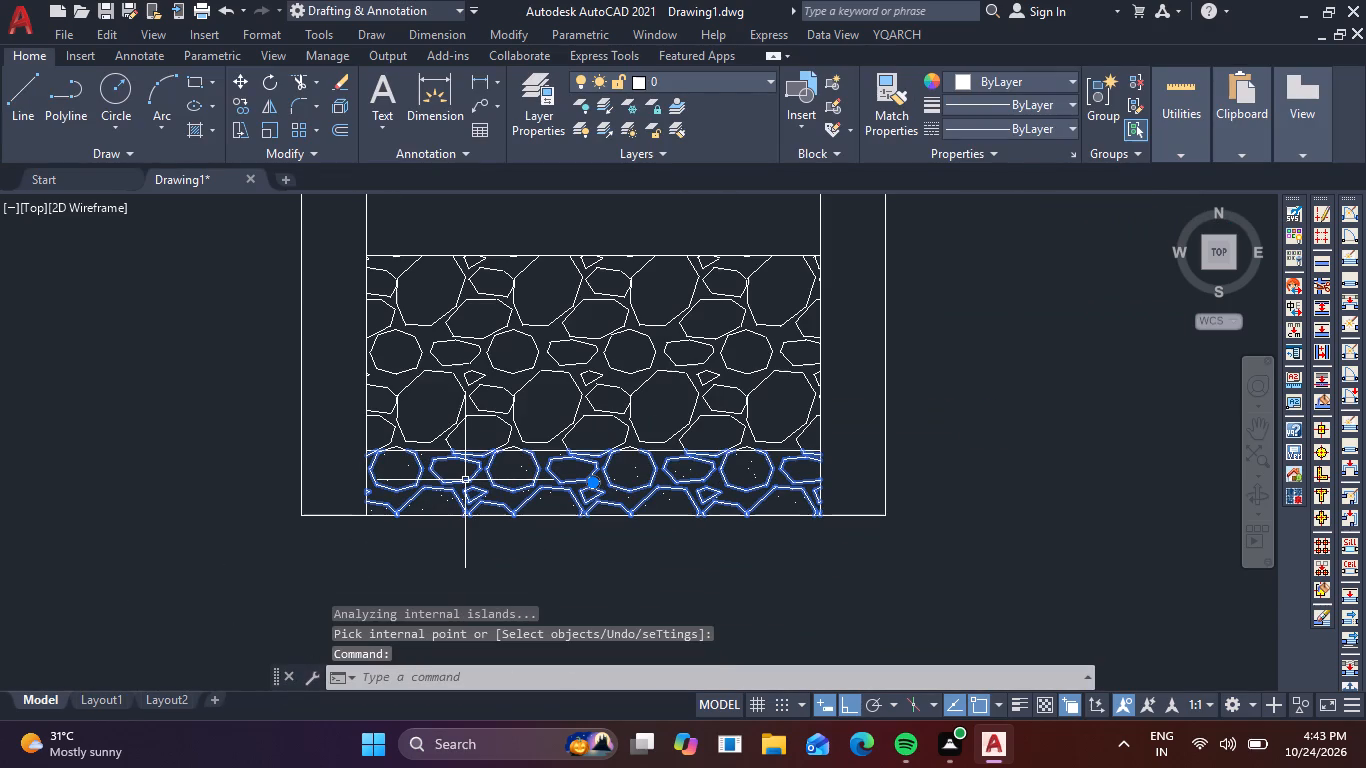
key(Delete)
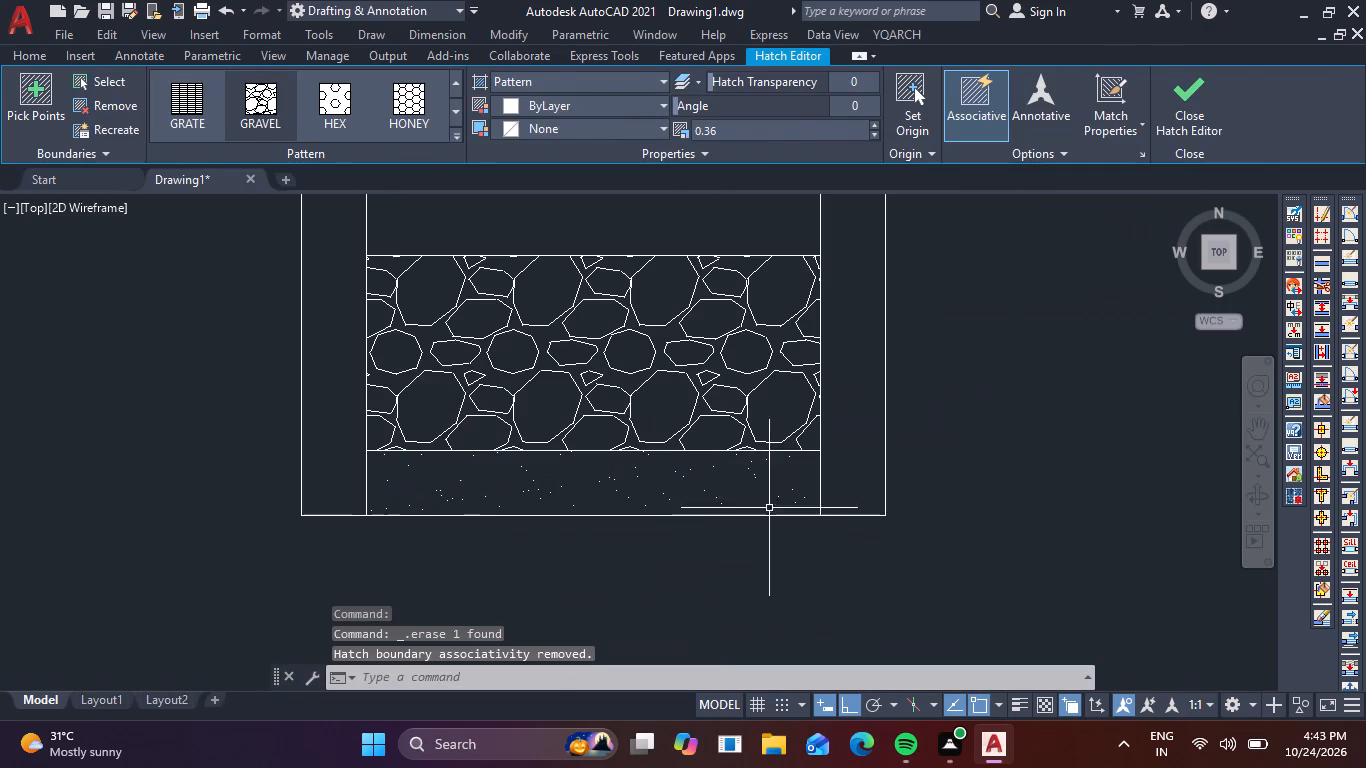
Reapply the AR-SAND pattern to the bottom strip's existing hatch and leave hatch editing.
drag(745, 500, 721, 500)
click(573, 486)
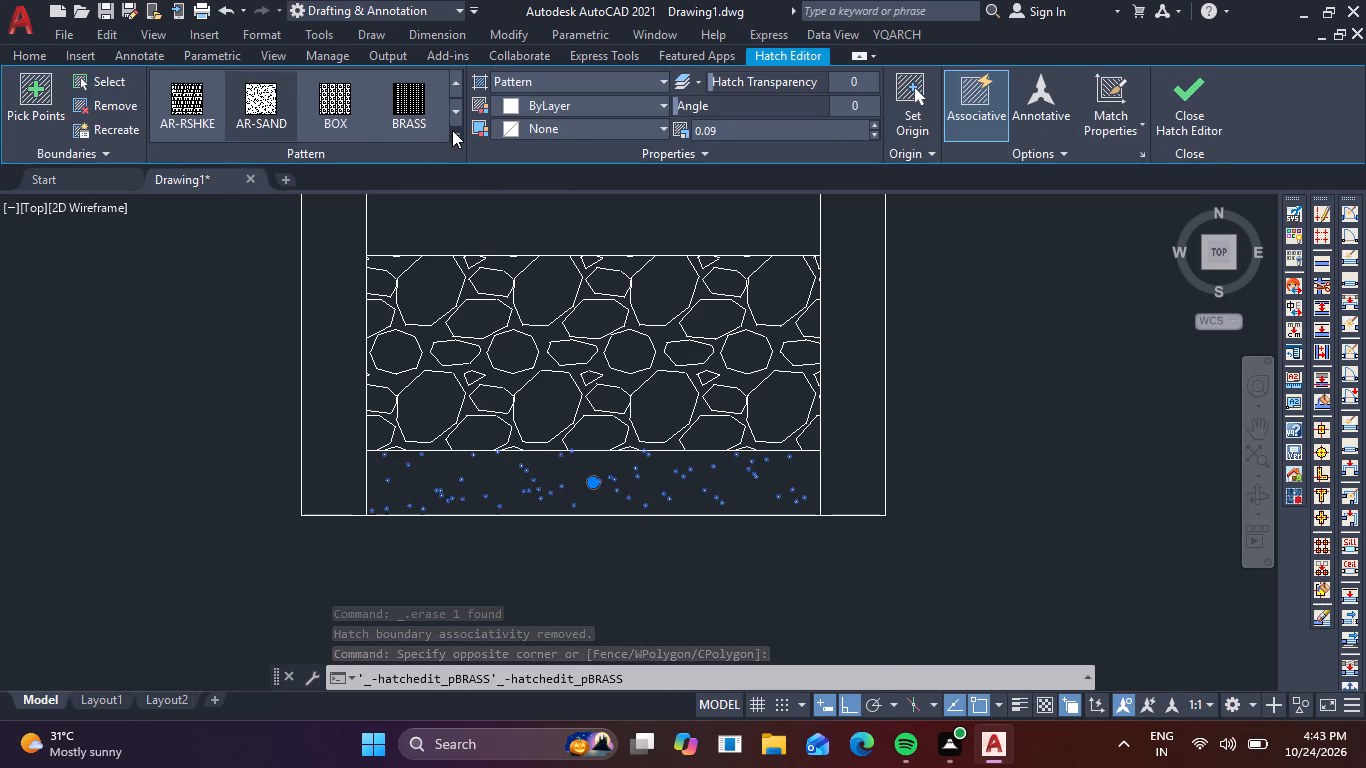
click(262, 99)
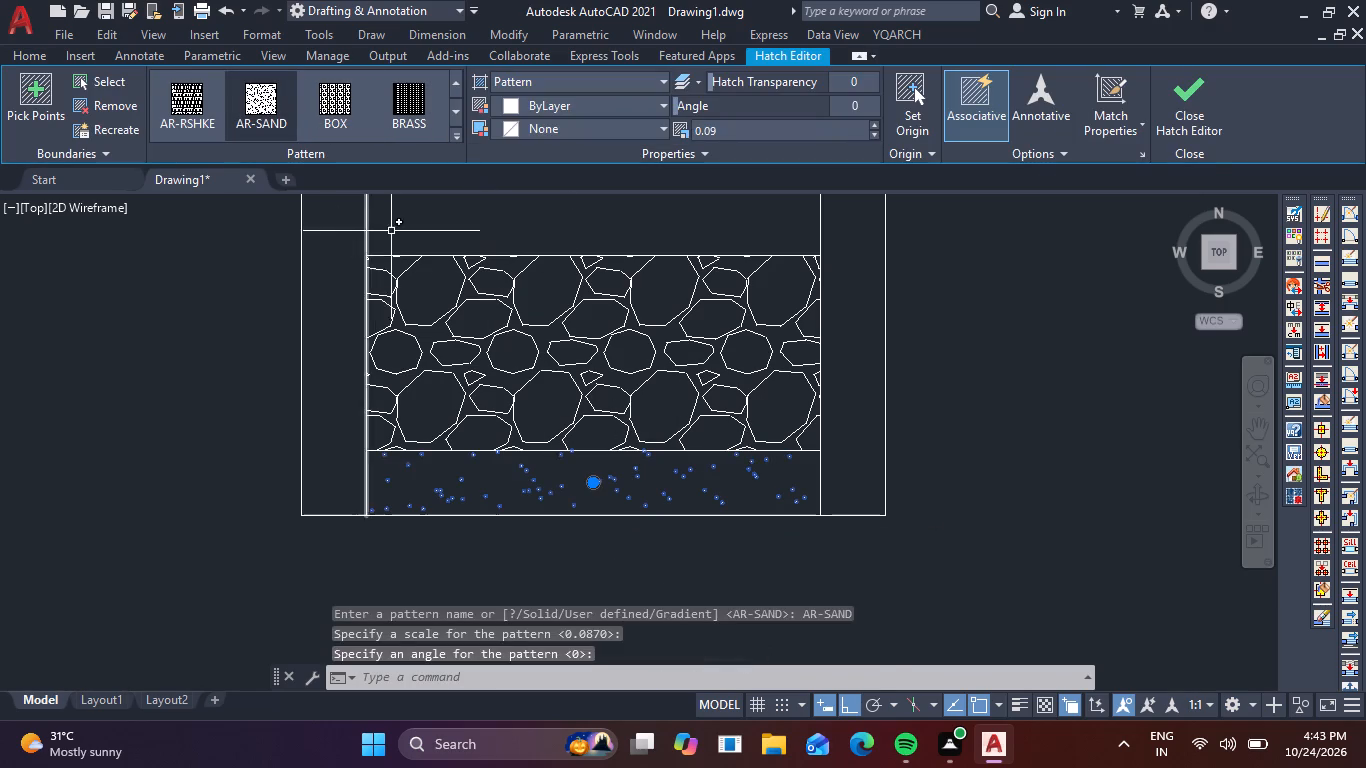
middle_drag(392, 230, 314, 357)
scroll(409, 310, down, 1)
click(455, 287)
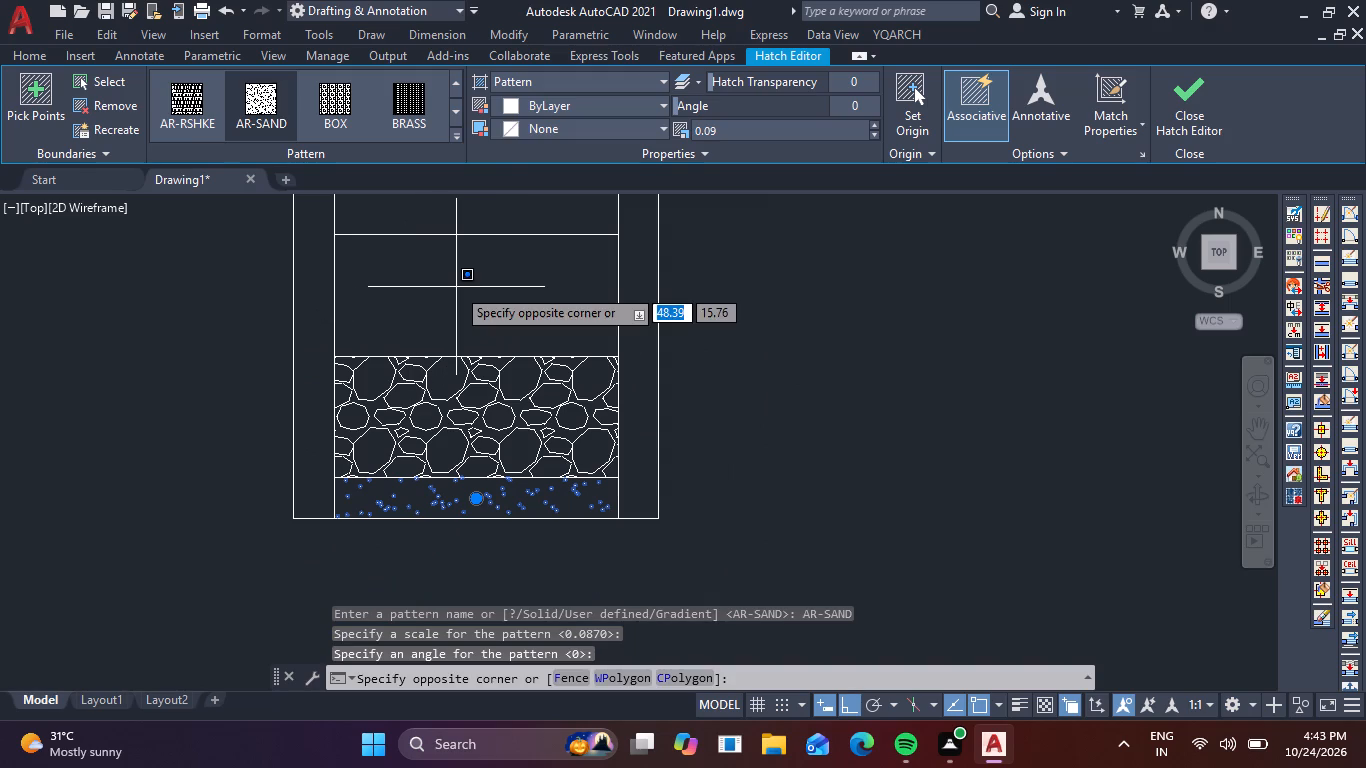
click(456, 287)
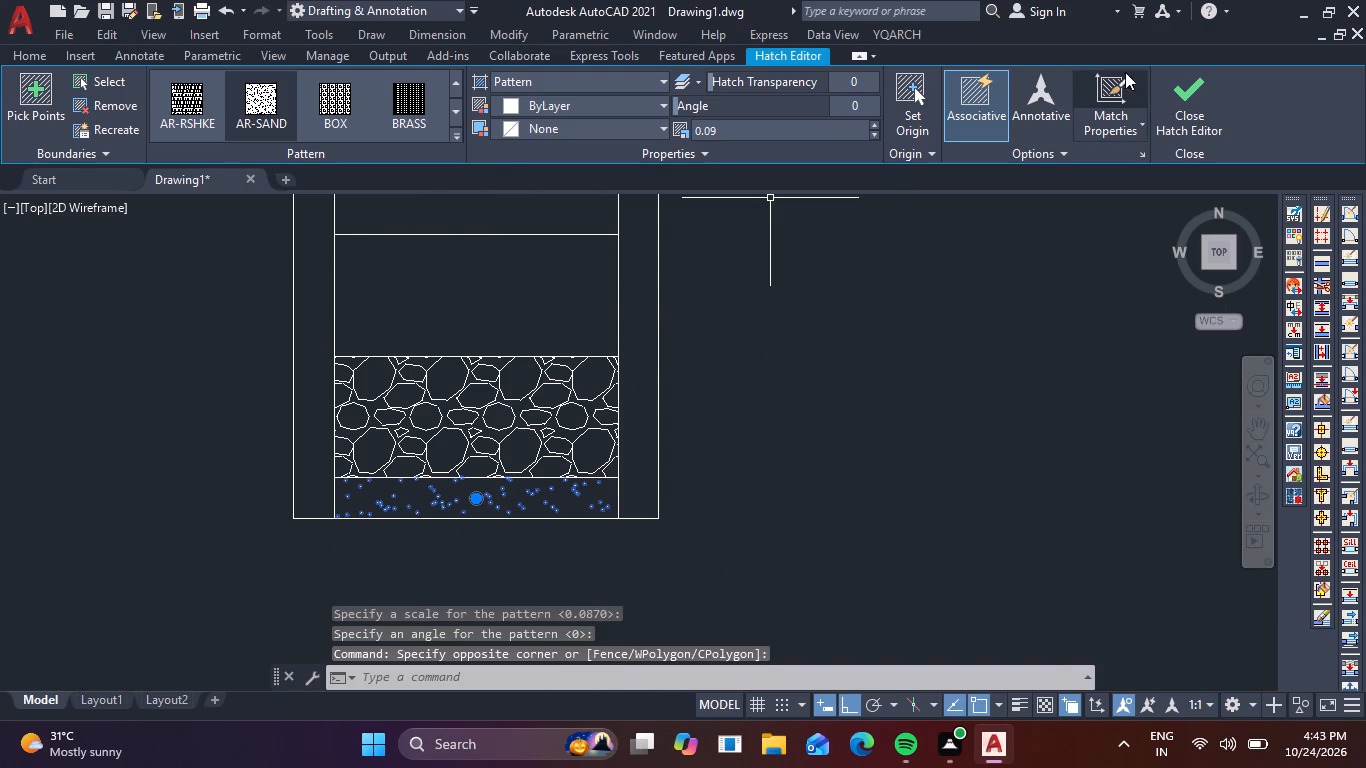
drag(1207, 102, 1198, 110)
key(space)
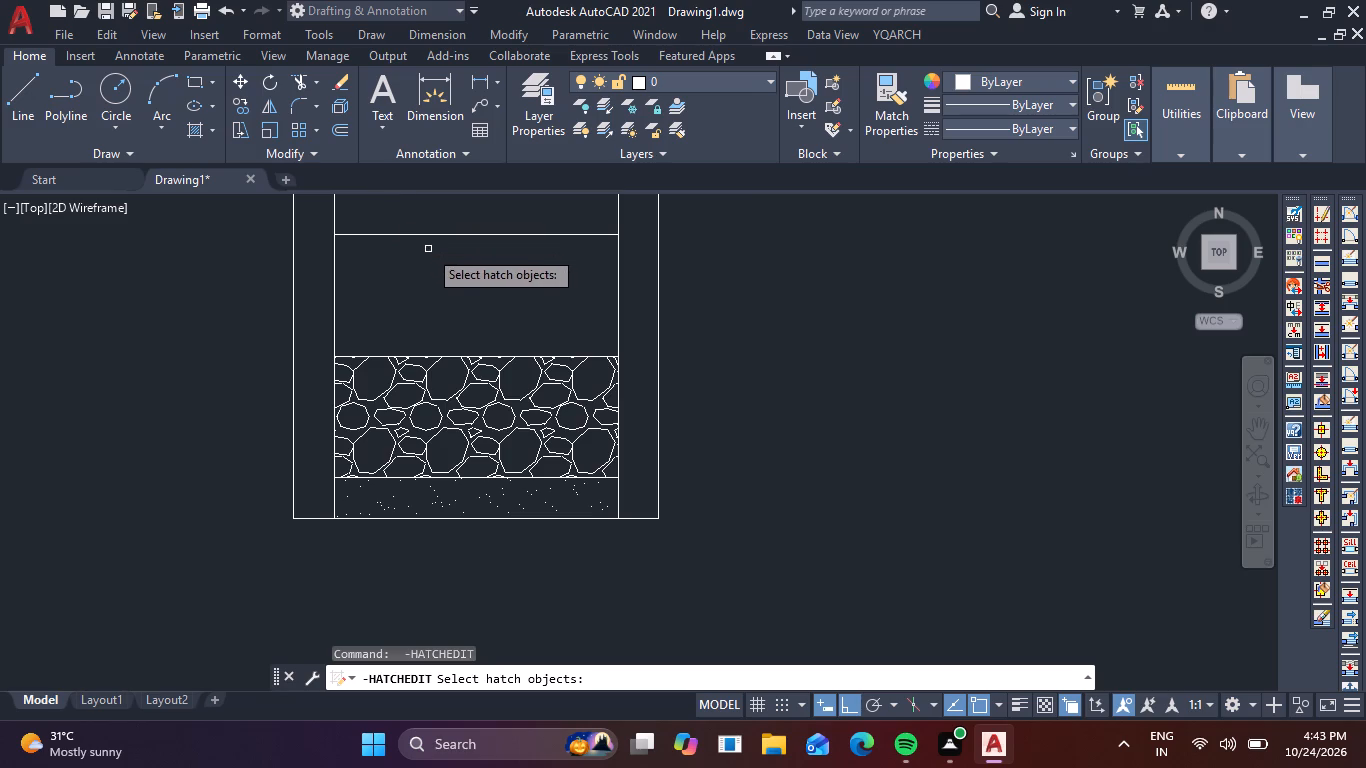
key(Escape)
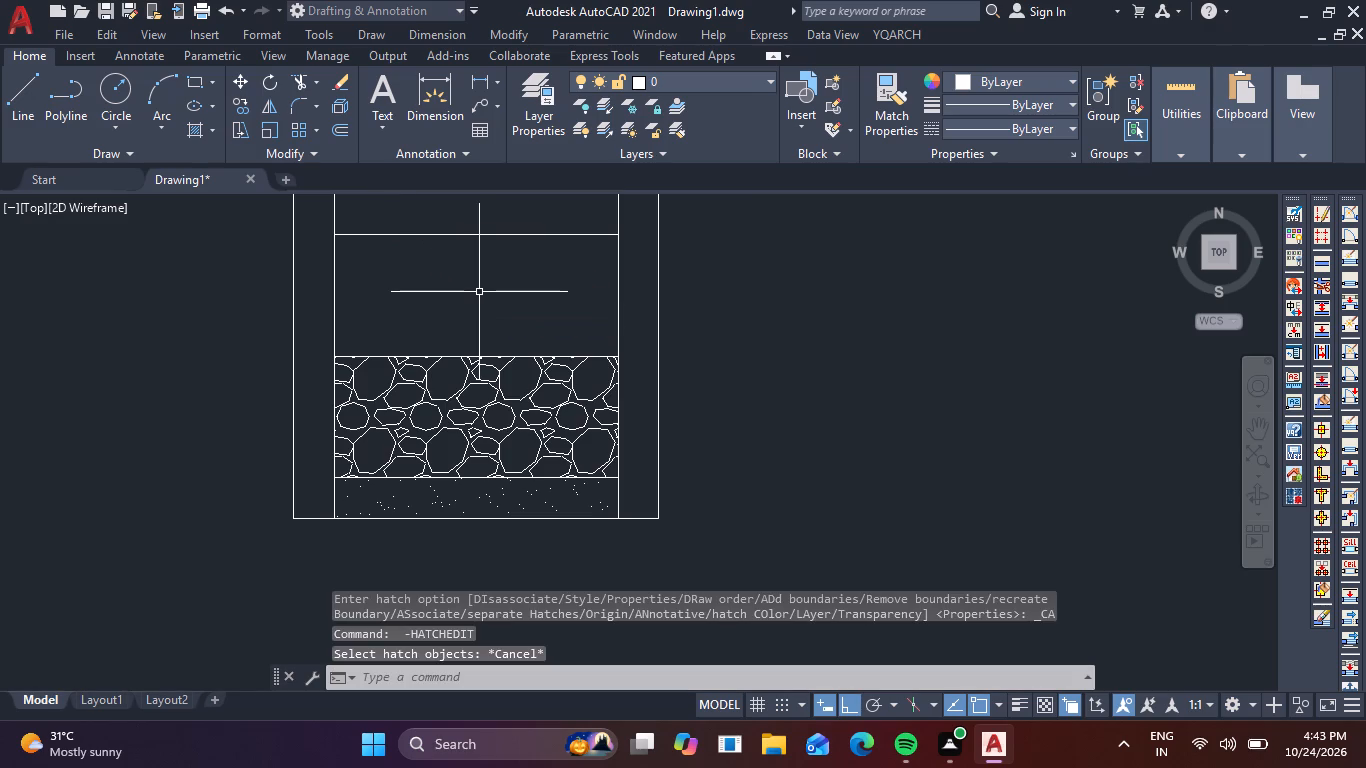
Hatch the empty layer directly above the gravel with the AR-SAND pattern at scale 0.09.
text(H)
key(space)
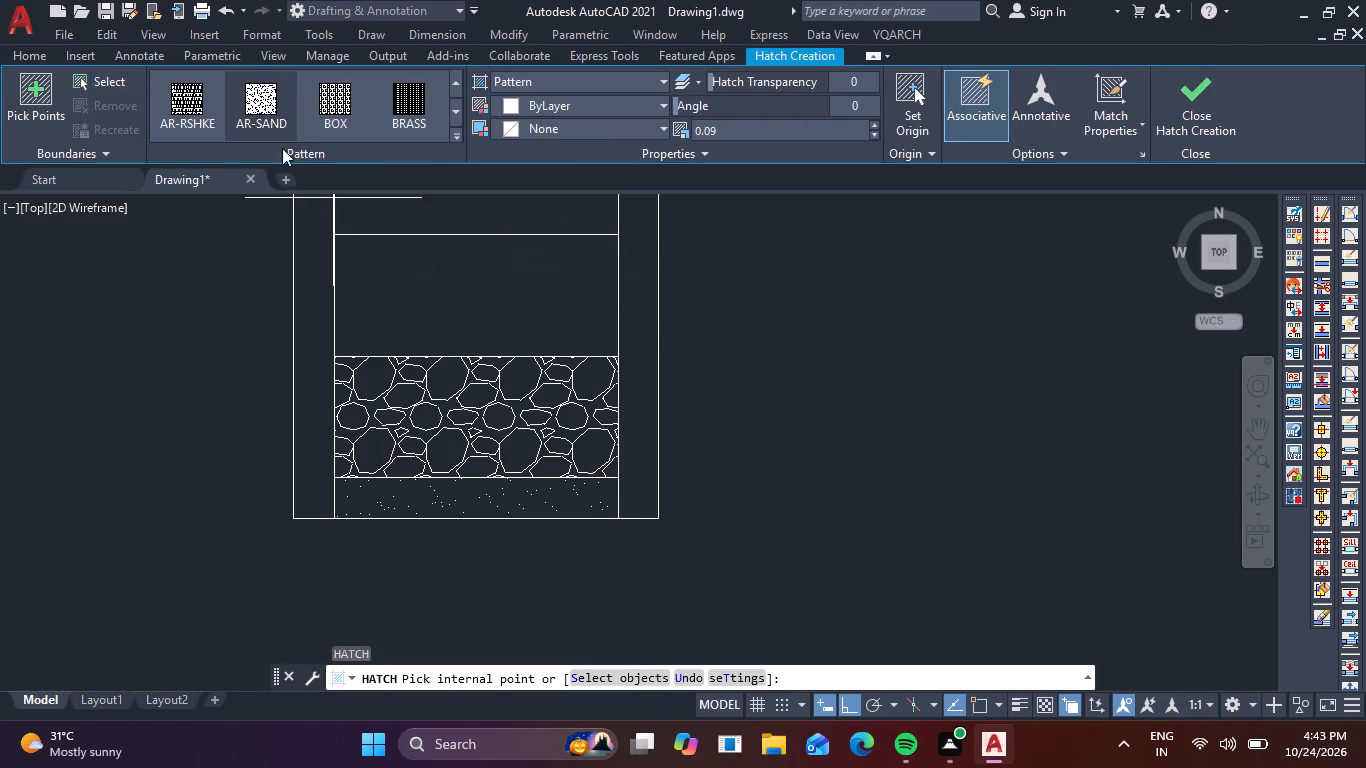
click(267, 99)
click(465, 275)
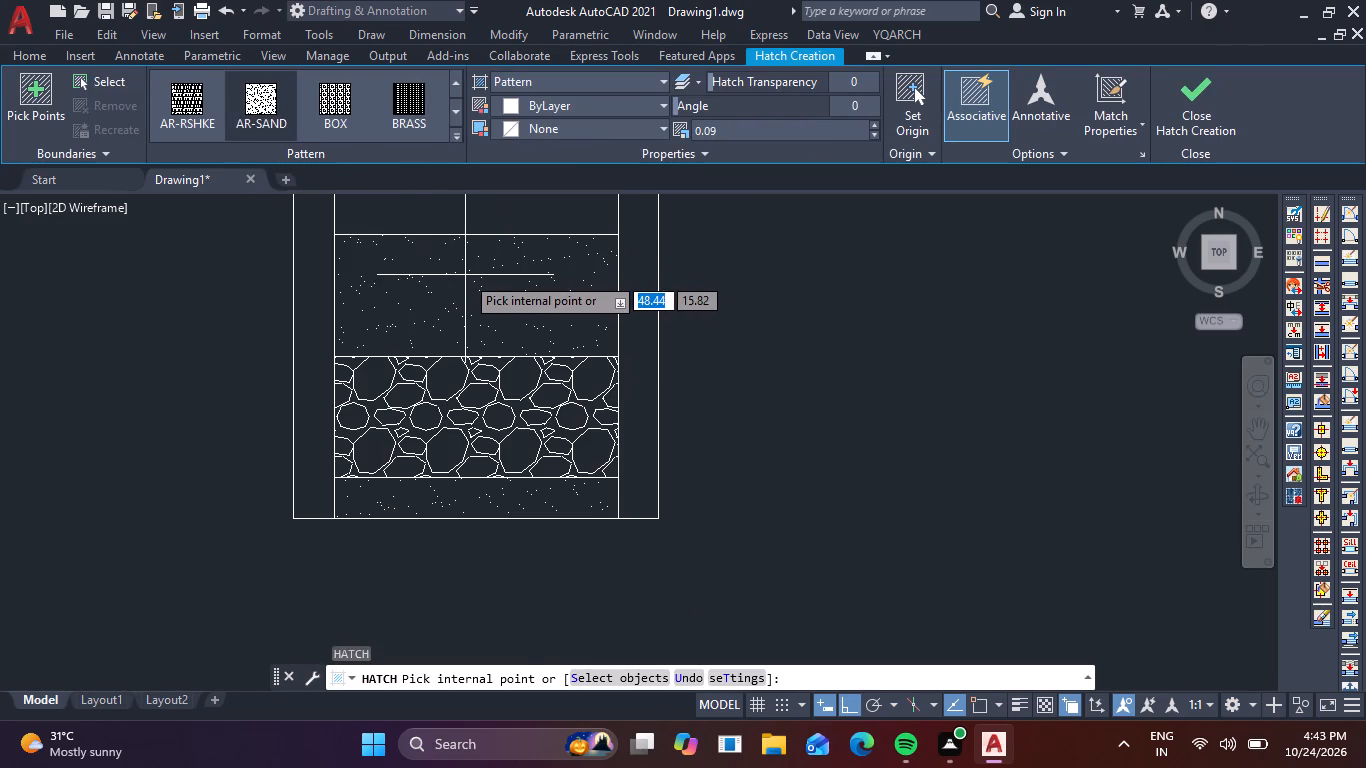
click(1211, 105)
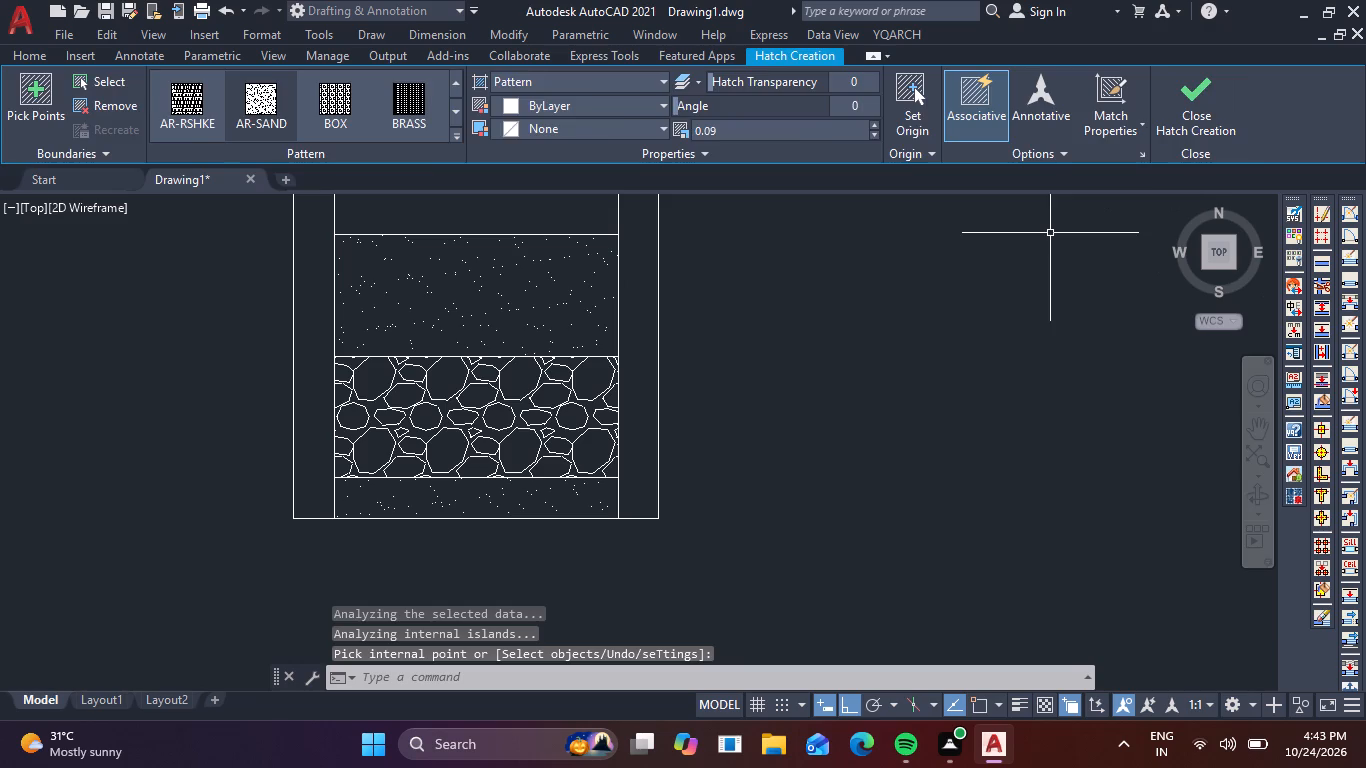
middle_drag(829, 329, 802, 448)
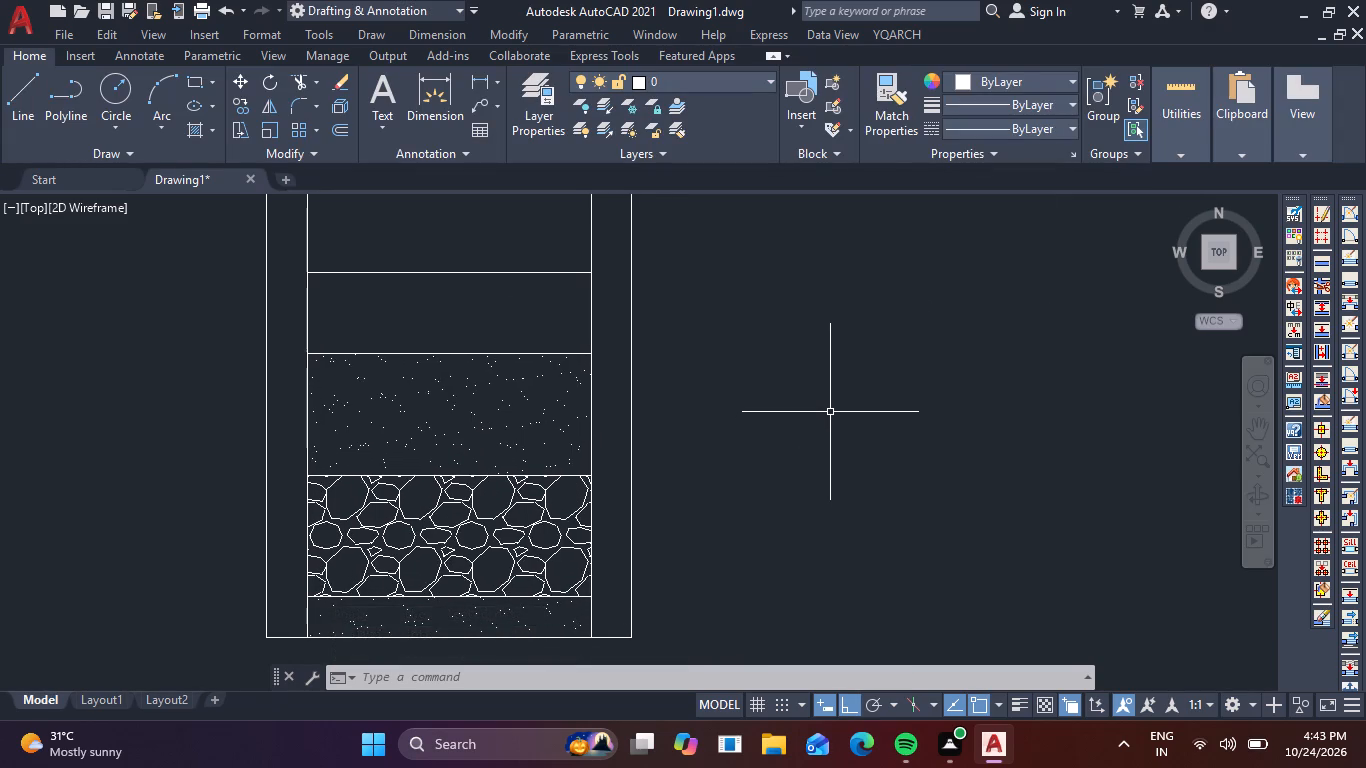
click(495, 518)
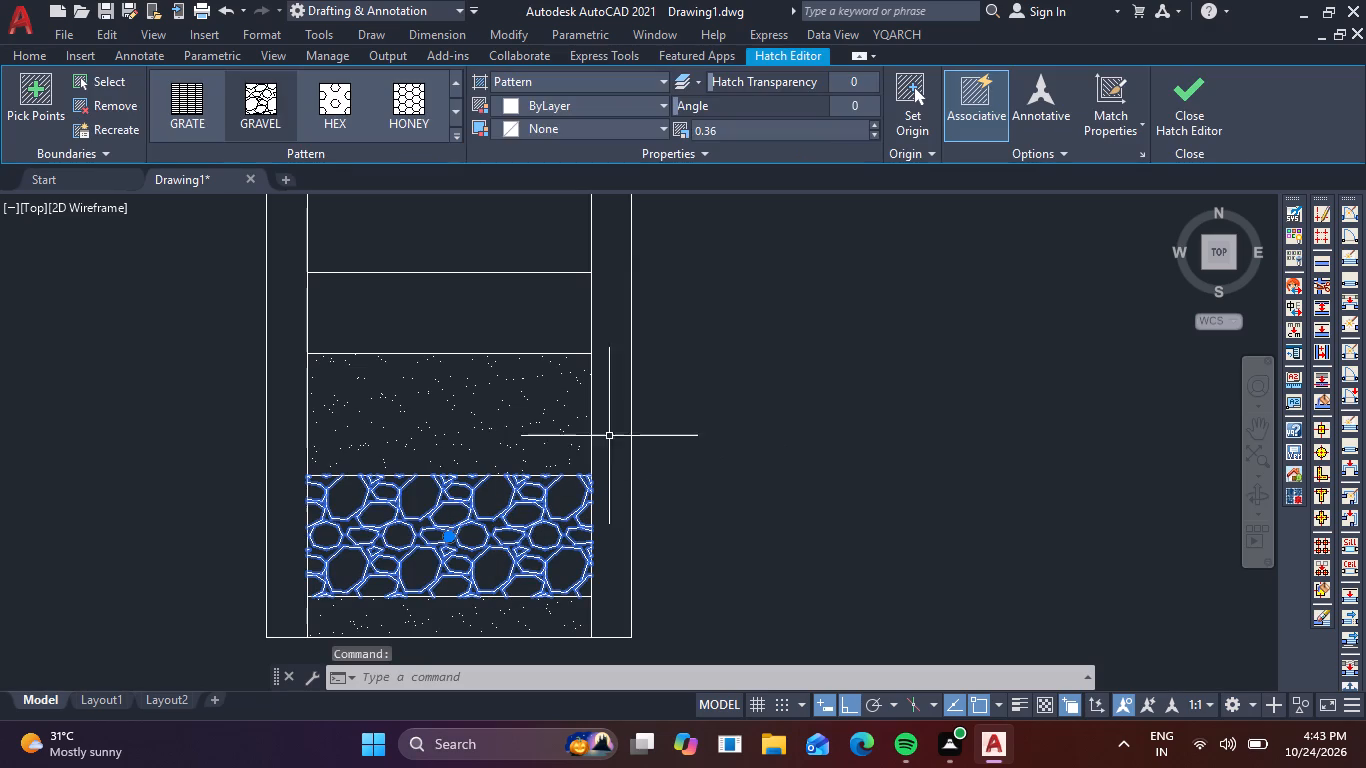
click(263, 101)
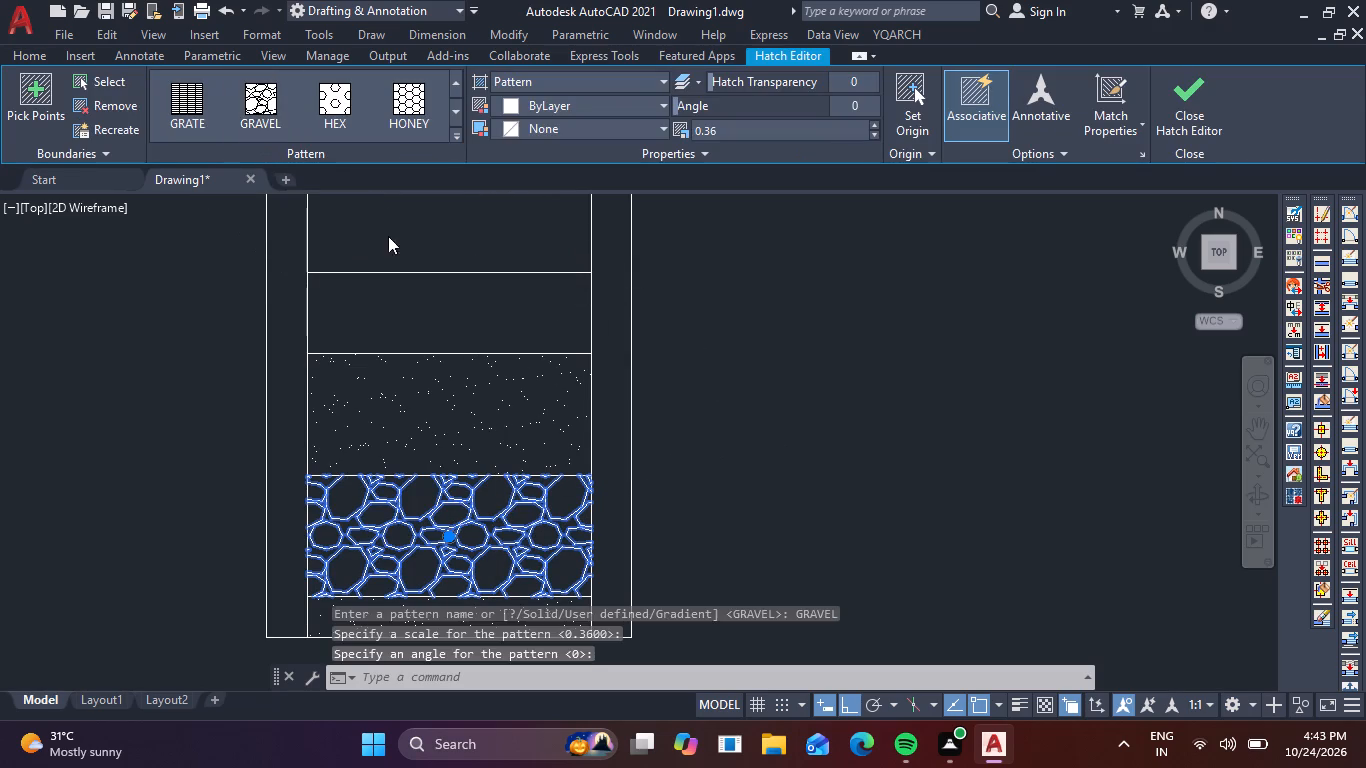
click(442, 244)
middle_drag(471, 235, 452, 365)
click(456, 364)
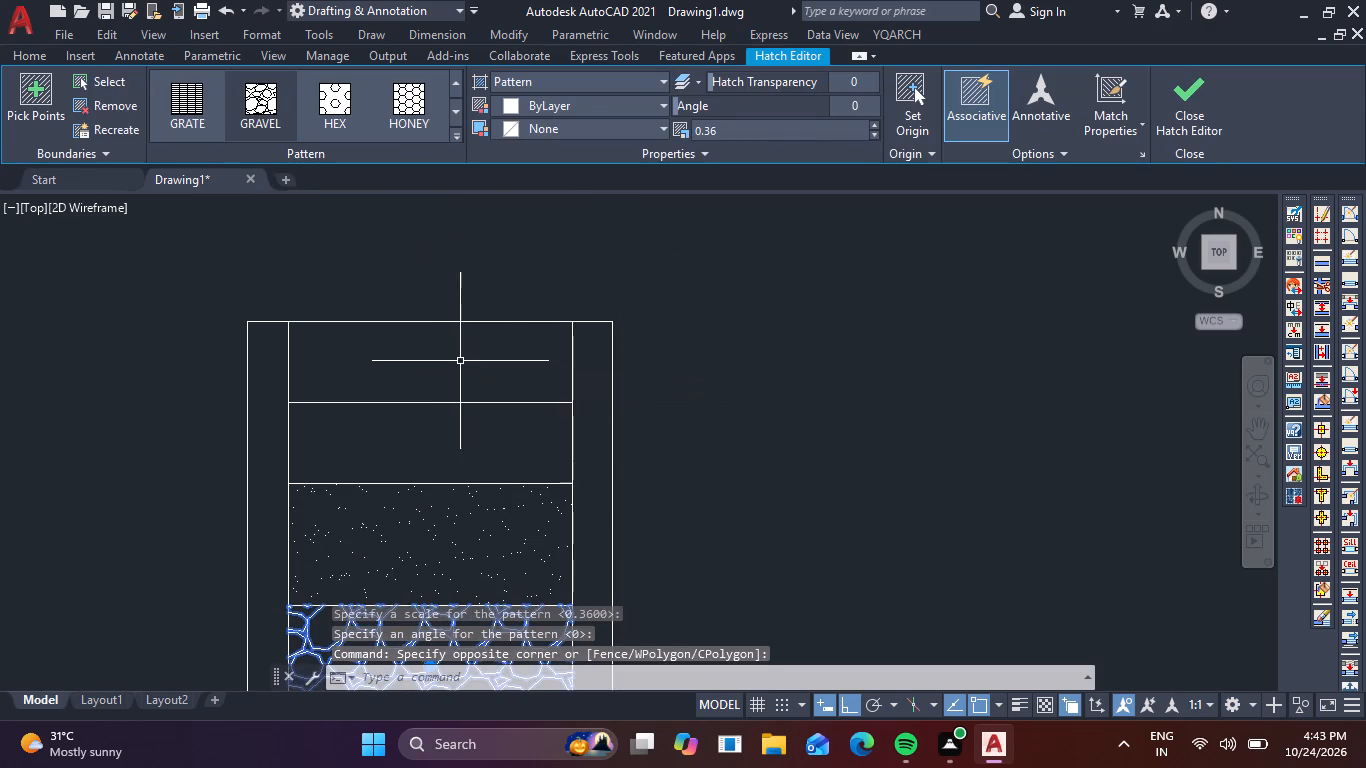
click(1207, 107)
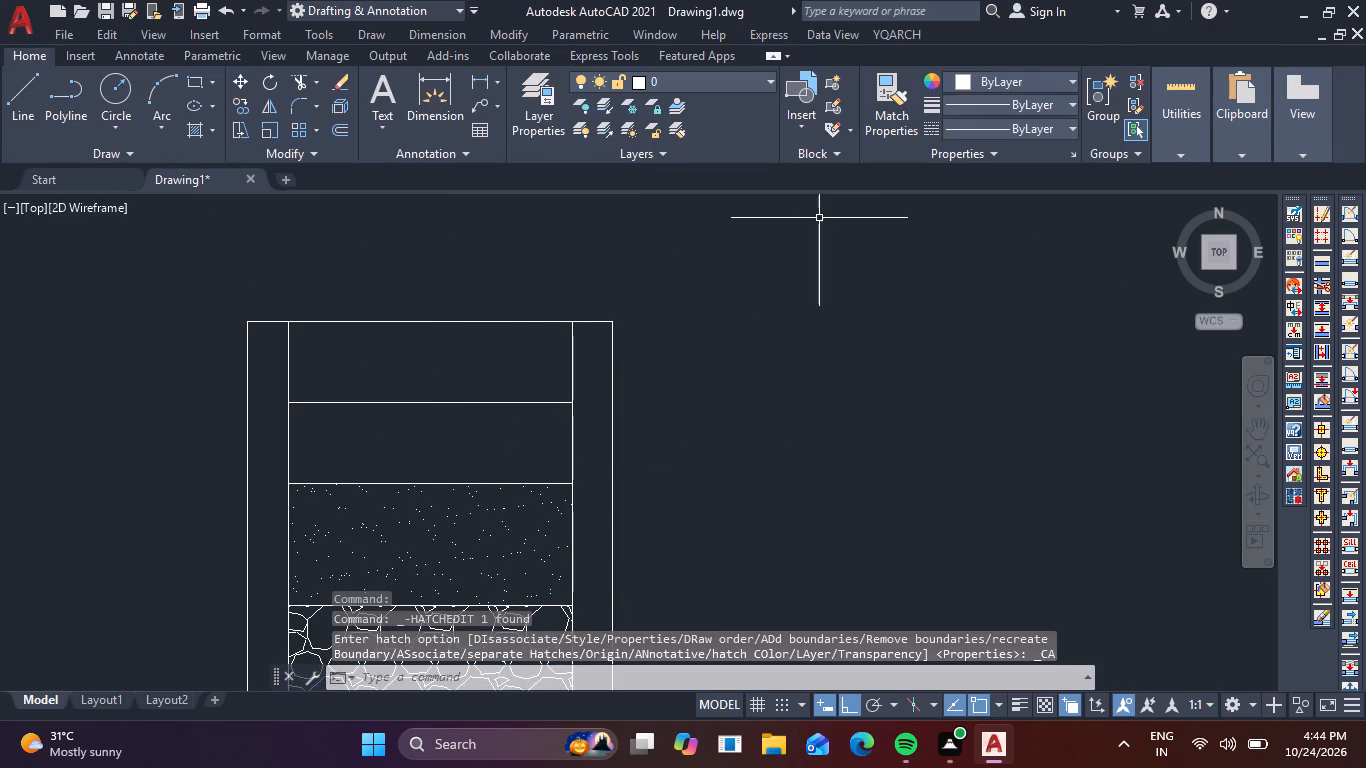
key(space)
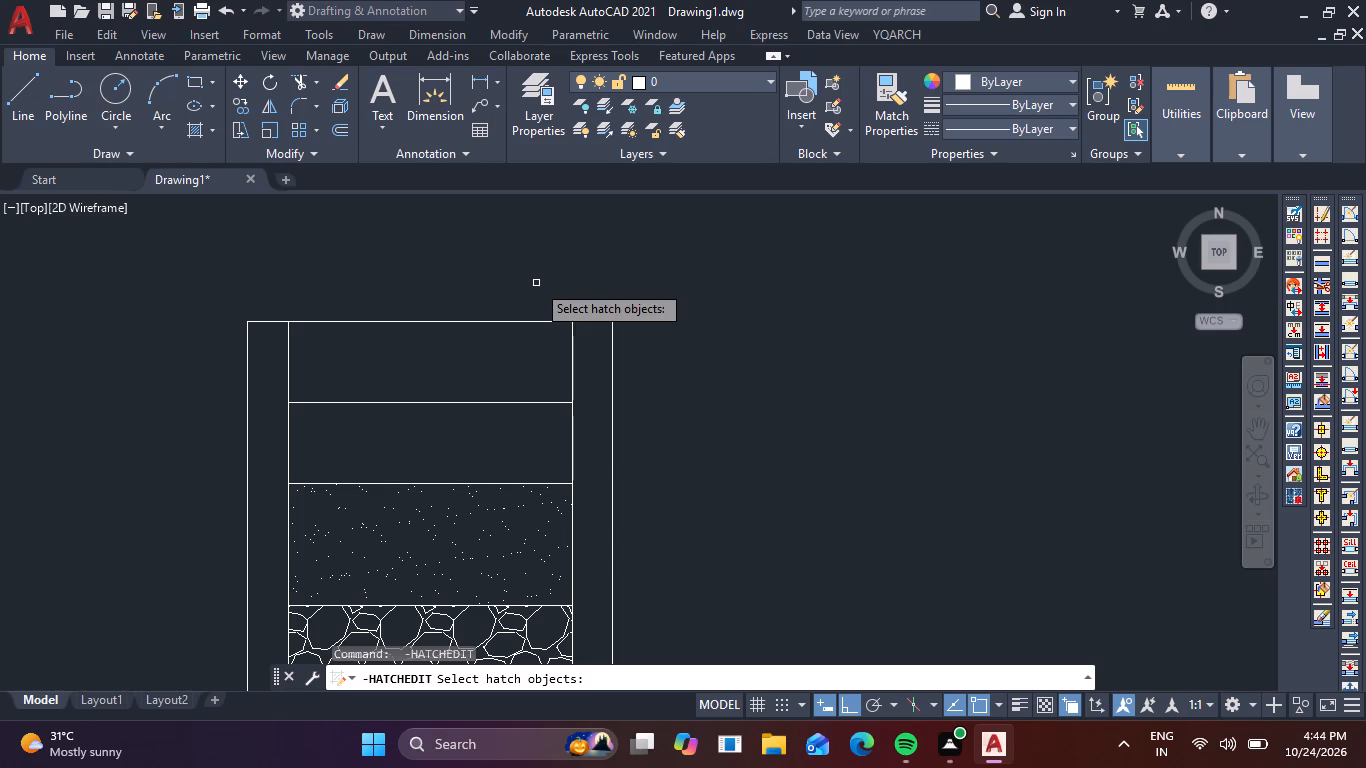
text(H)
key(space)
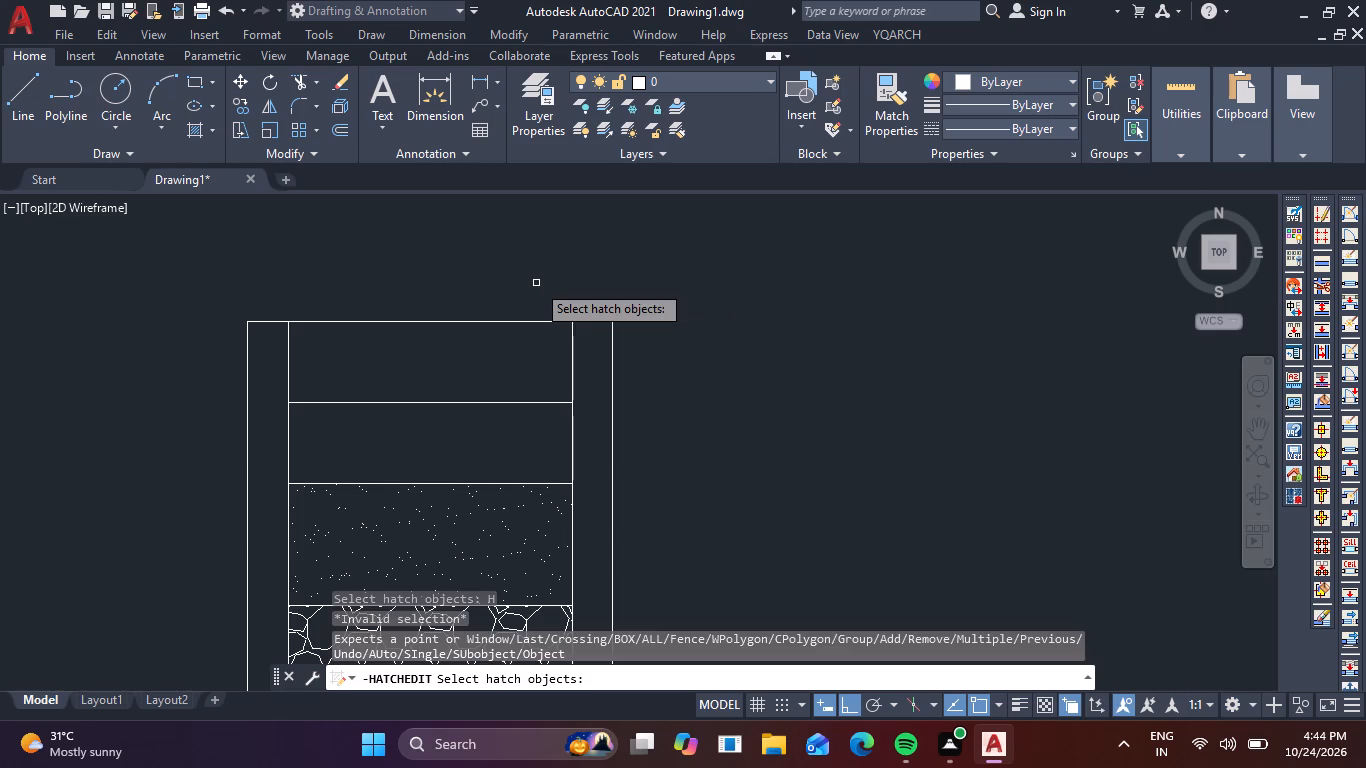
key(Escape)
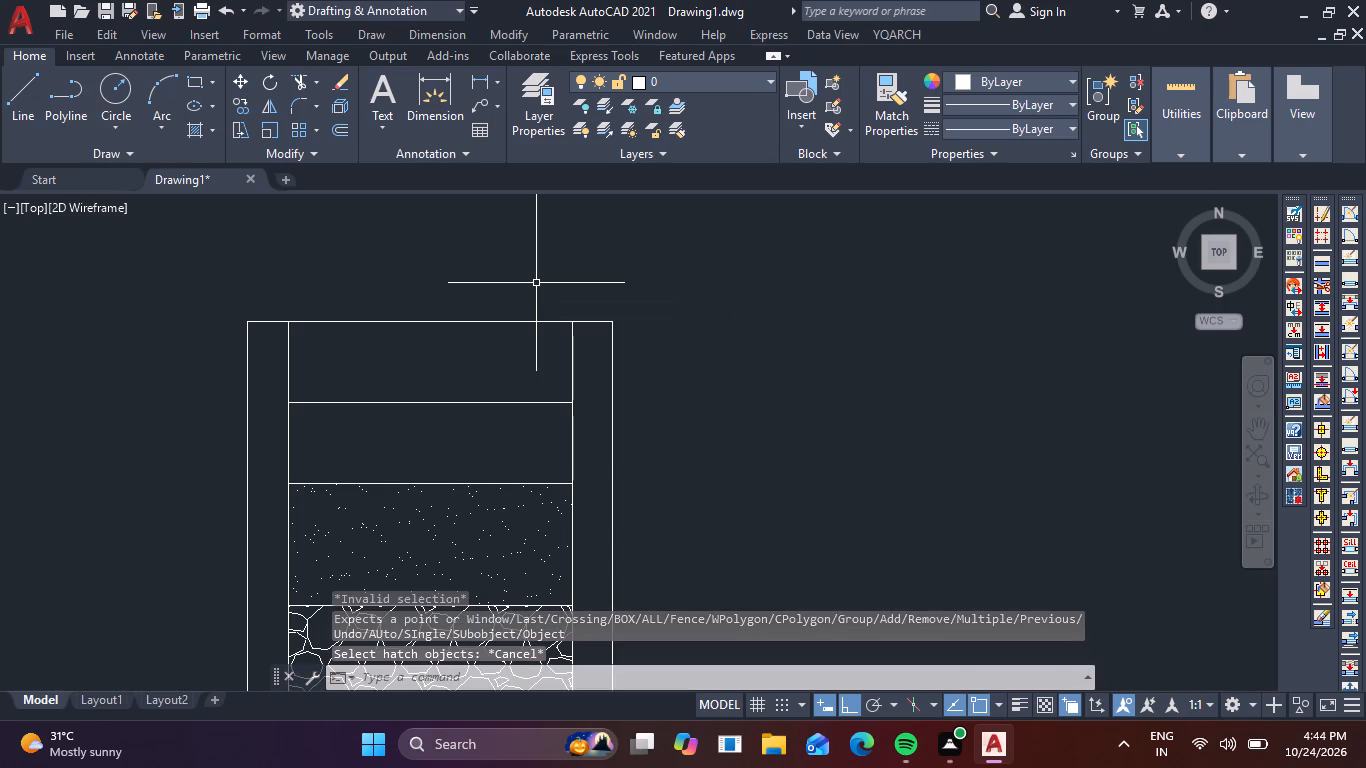
Hatch the empty top layer of the detail with the GRAVEL pattern.
text(H)
key(space)
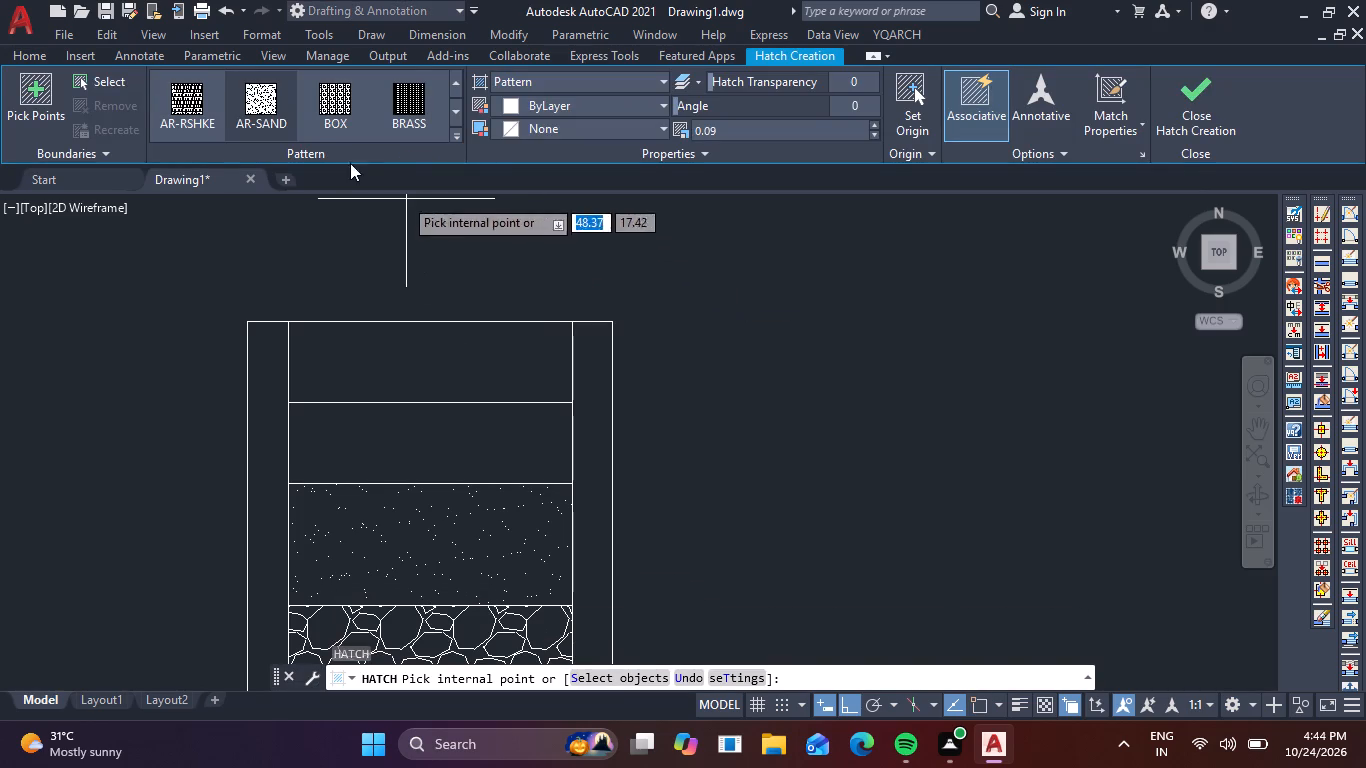
click(460, 135)
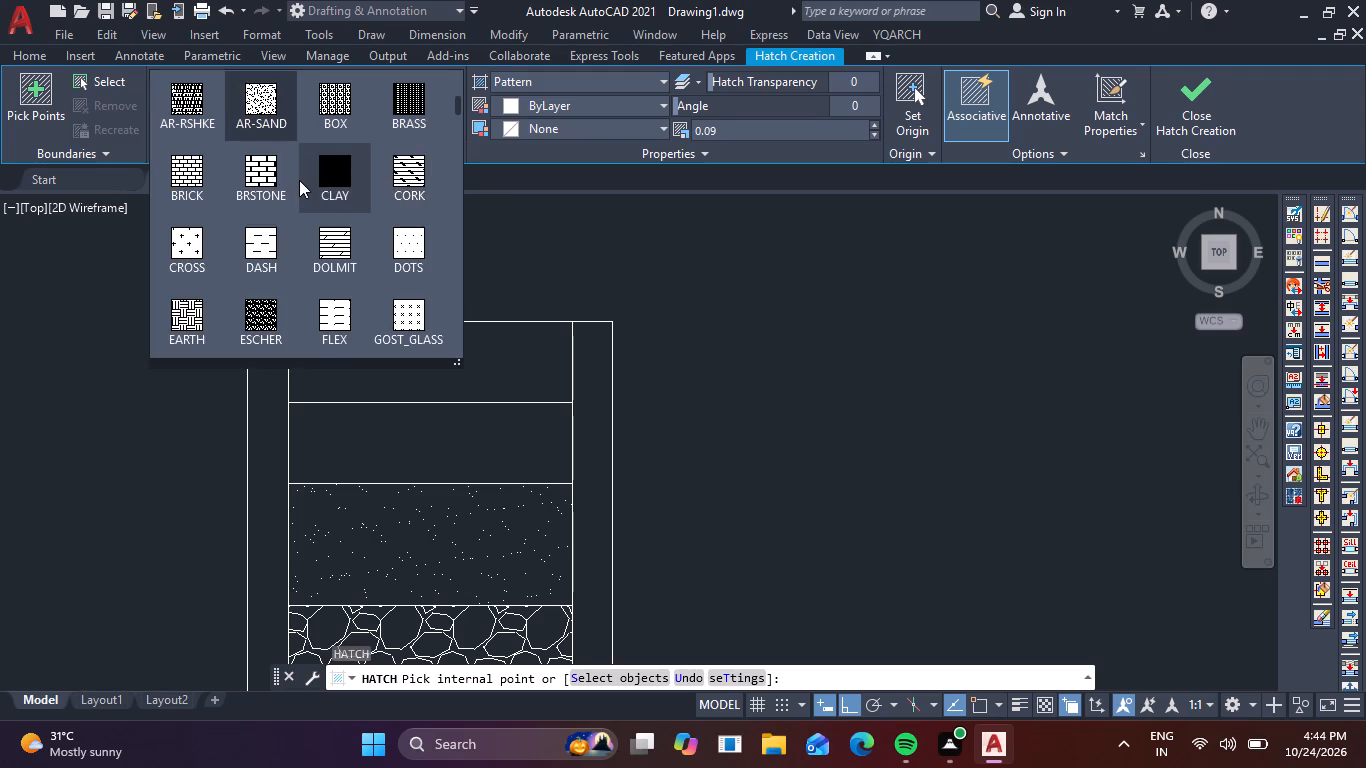
scroll(299, 180, up, 4)
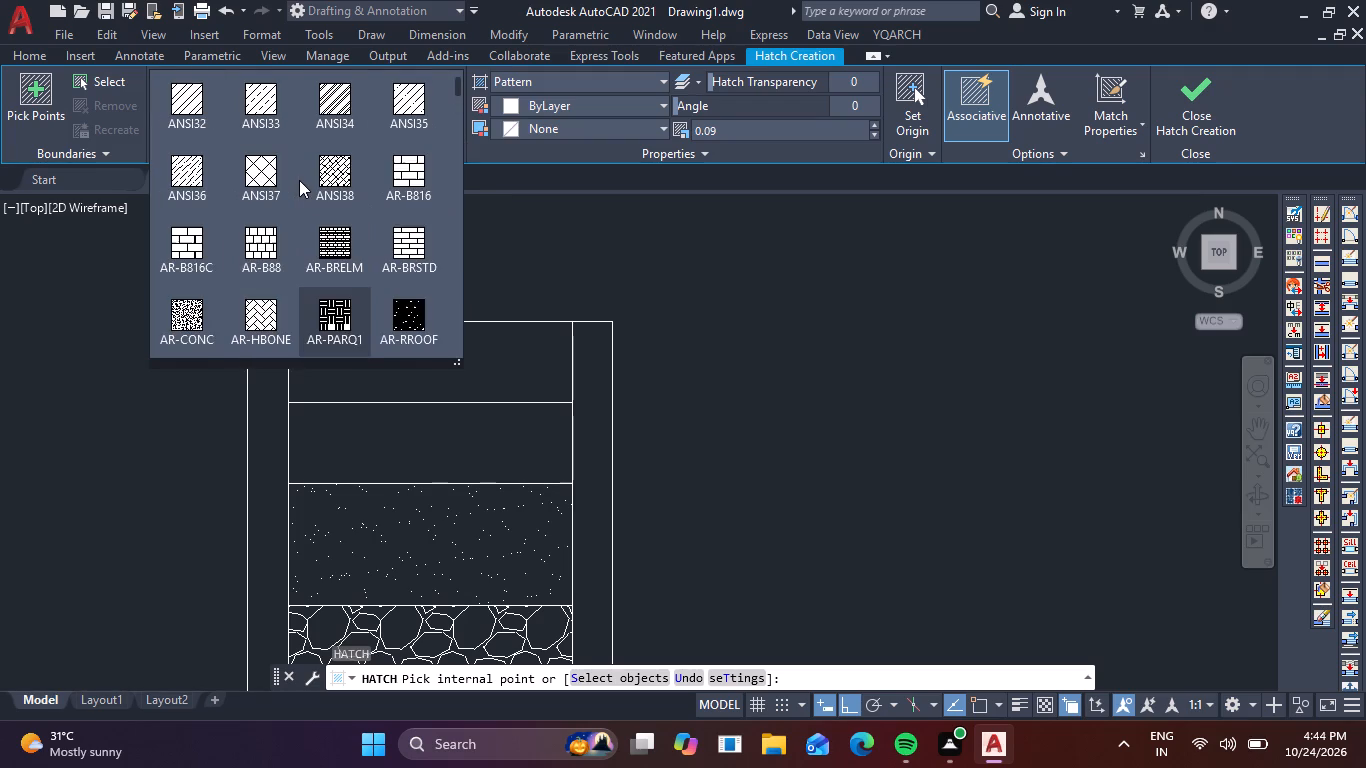
scroll(299, 180, down, 8)
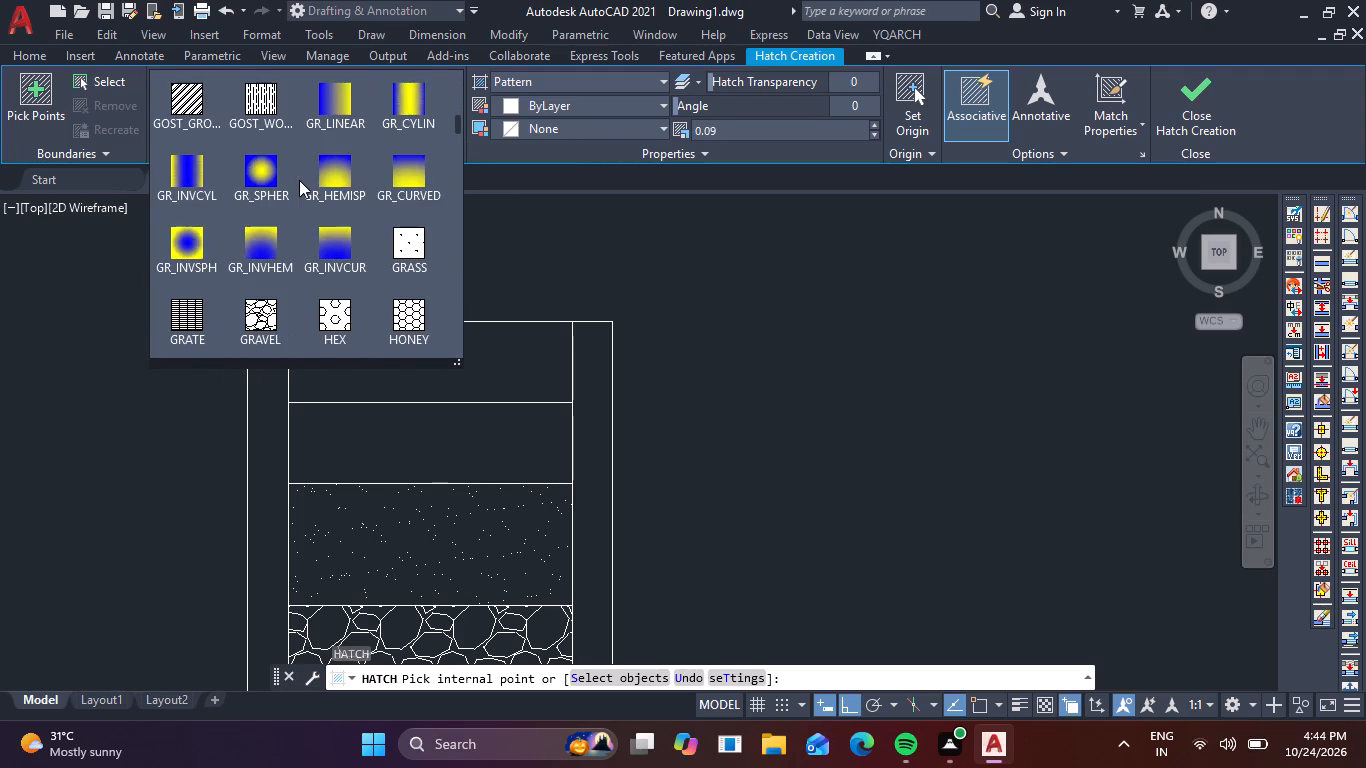
click(268, 304)
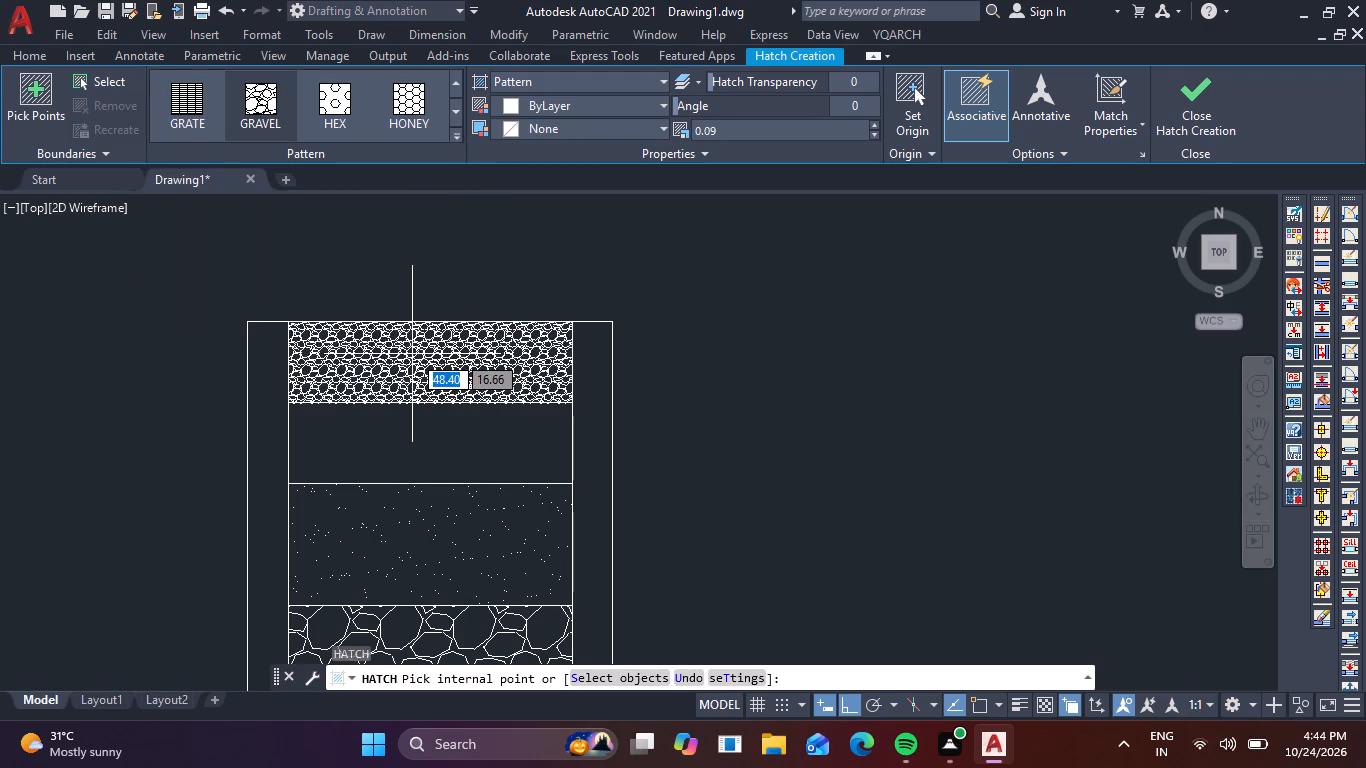
click(412, 354)
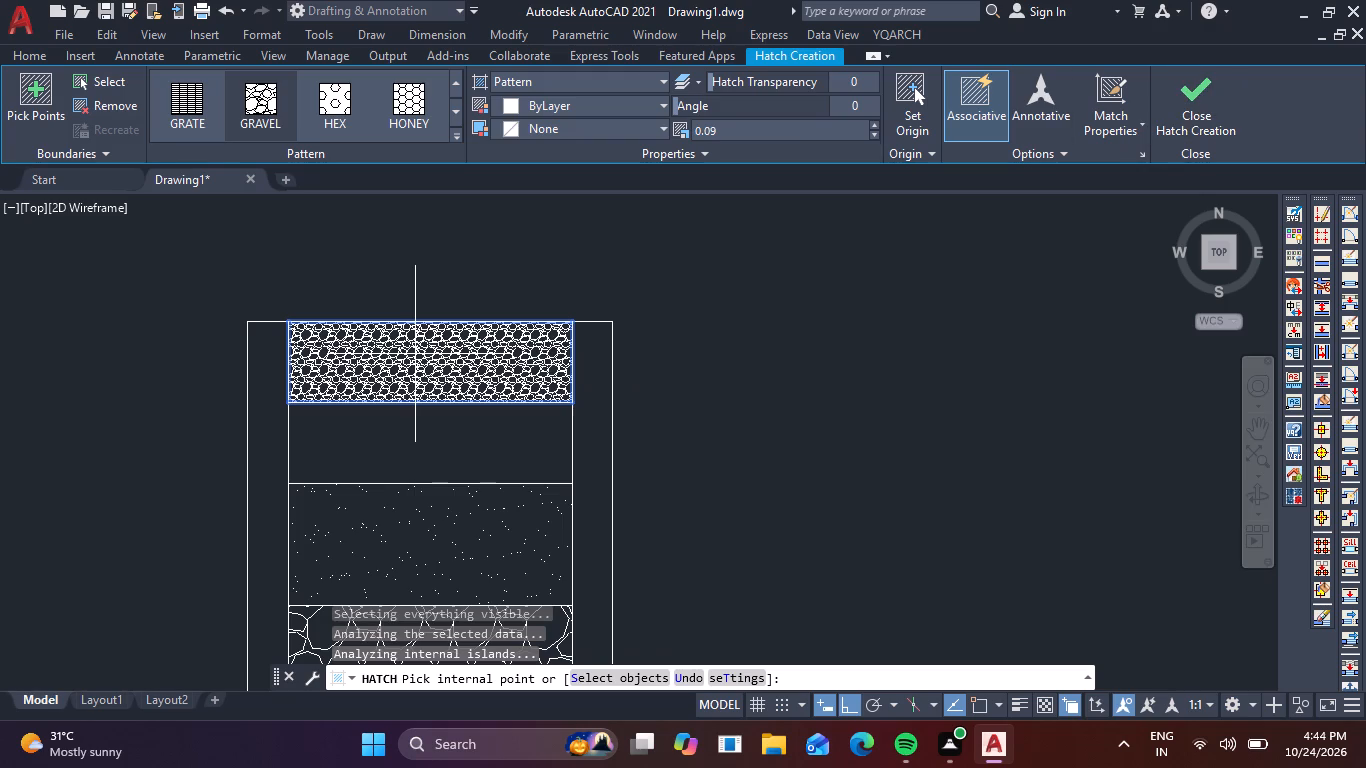
Enlarge the top layer's gravel hatch to scale 0.34 and finish the hatch.
click(786, 133)
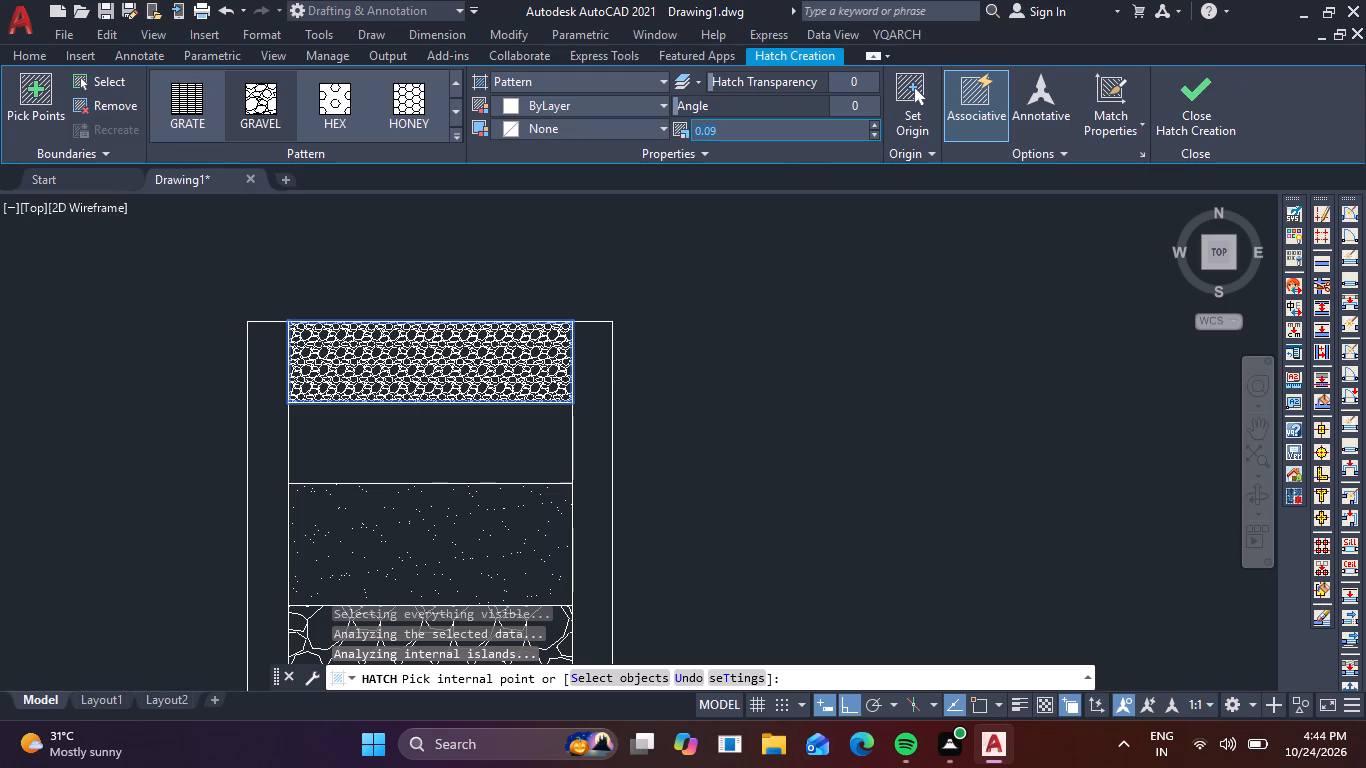
text(.13)
key(Return)
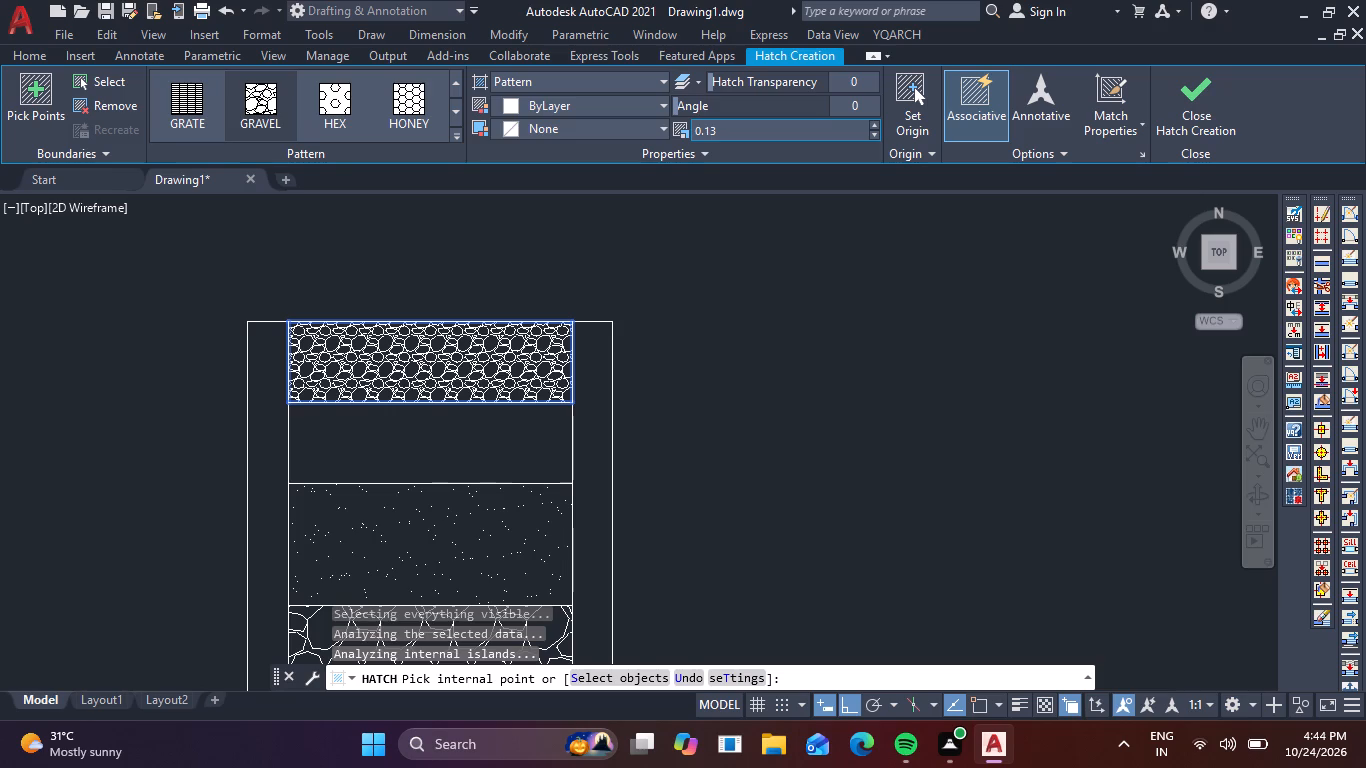
scroll(789, 133, down, 2)
scroll(745, 257, down, 1)
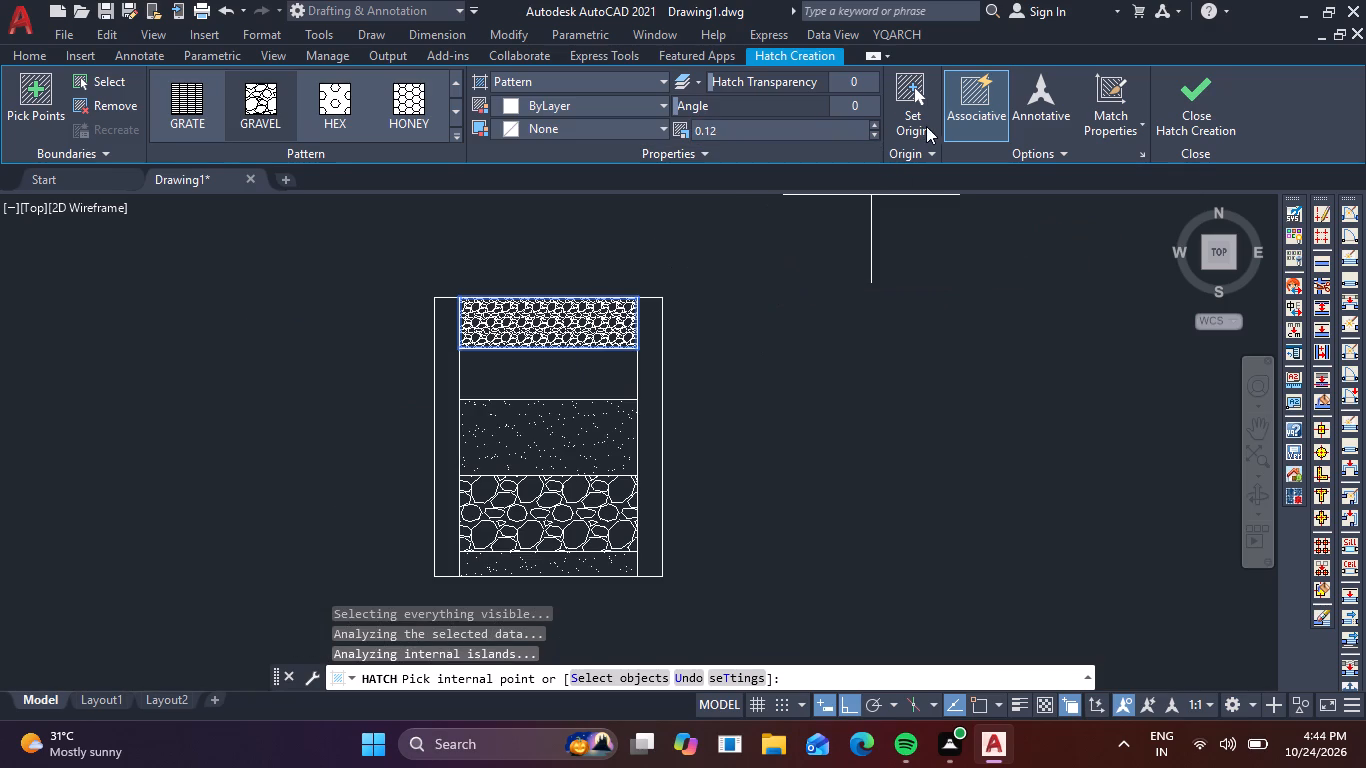
click(874, 122)
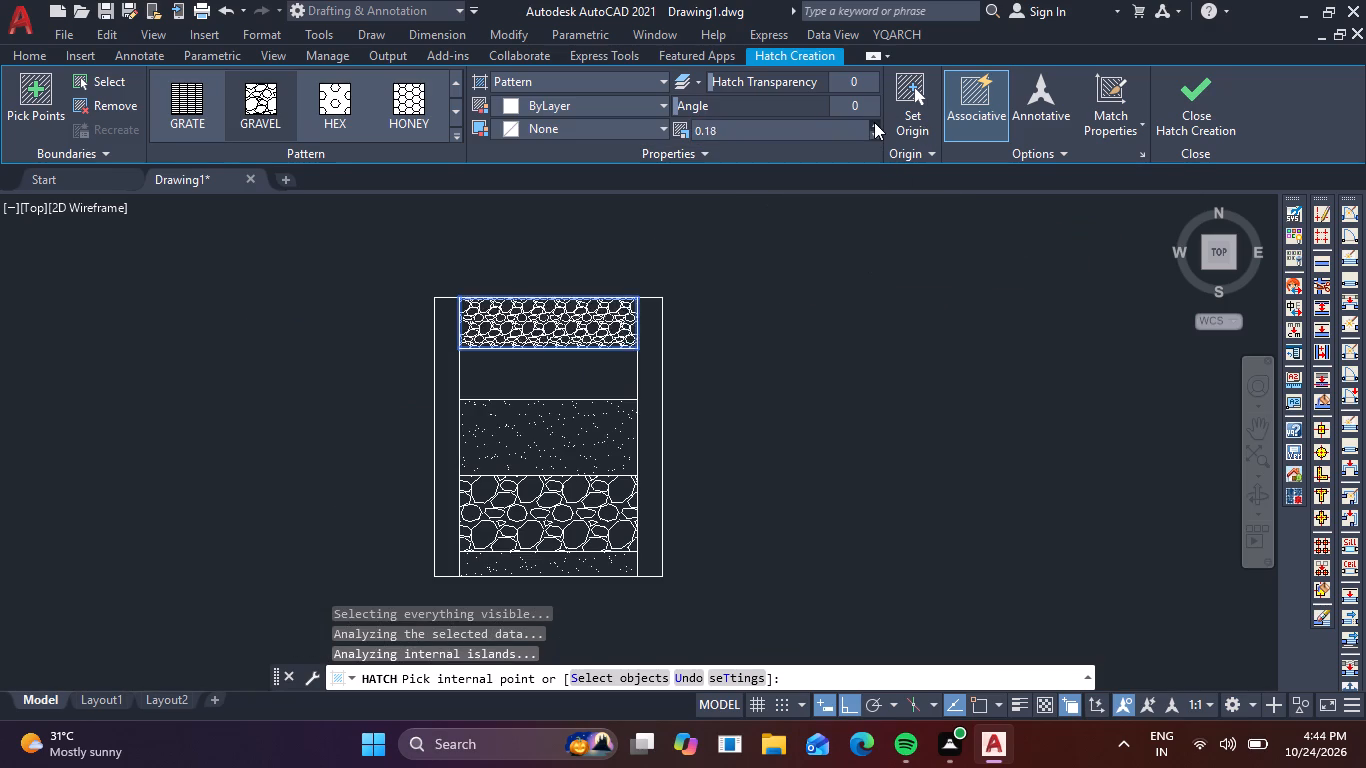
triple_click(874, 122)
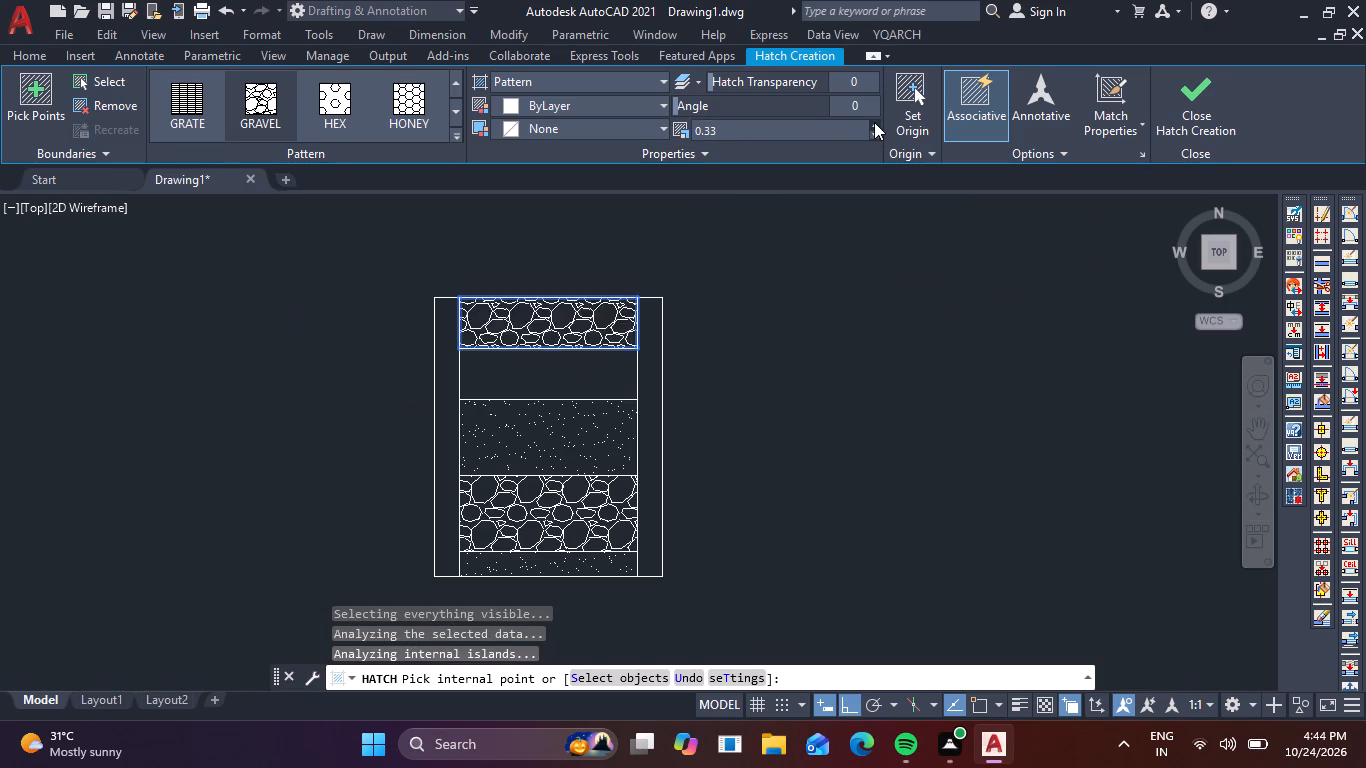
click(874, 122)
click(1196, 118)
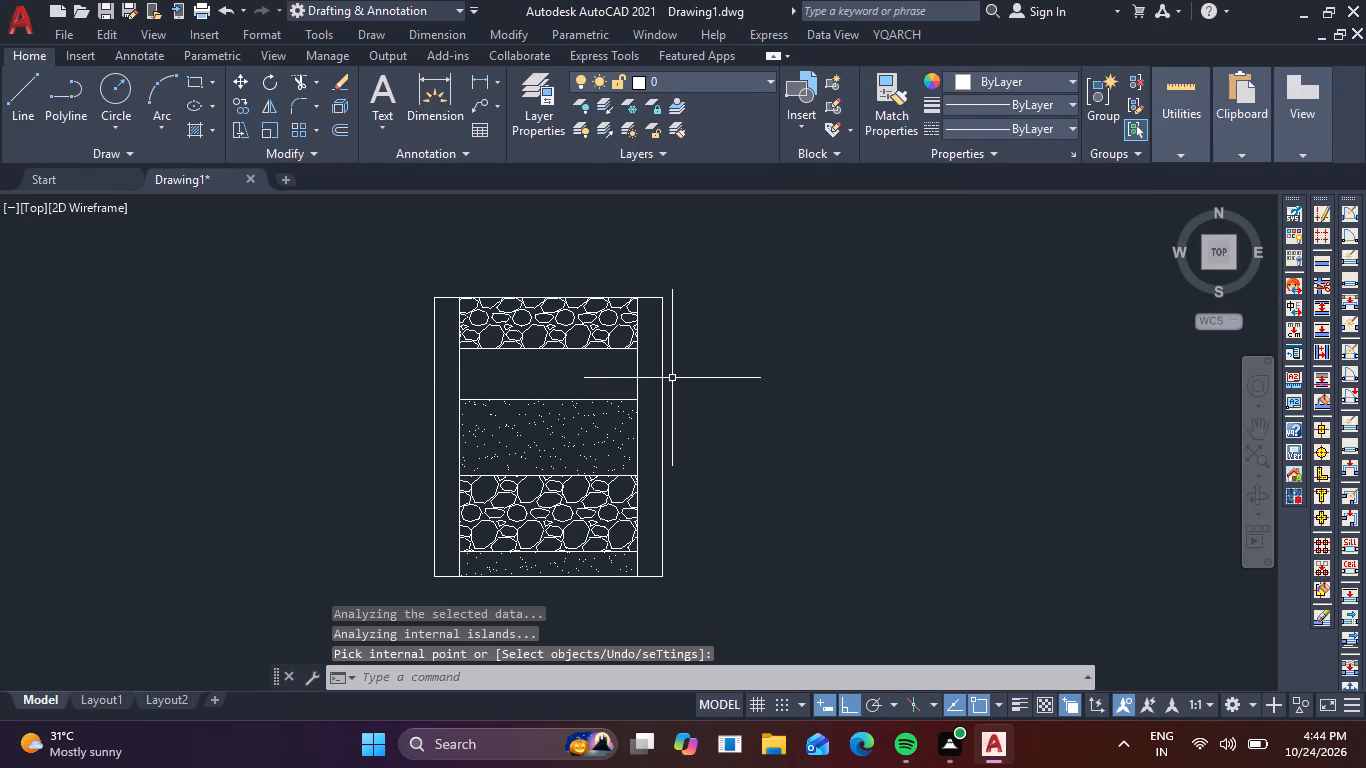
Hatch the empty layer between the top gravel and the sand with the AR-RROOF pattern.
text(H)
key(space)
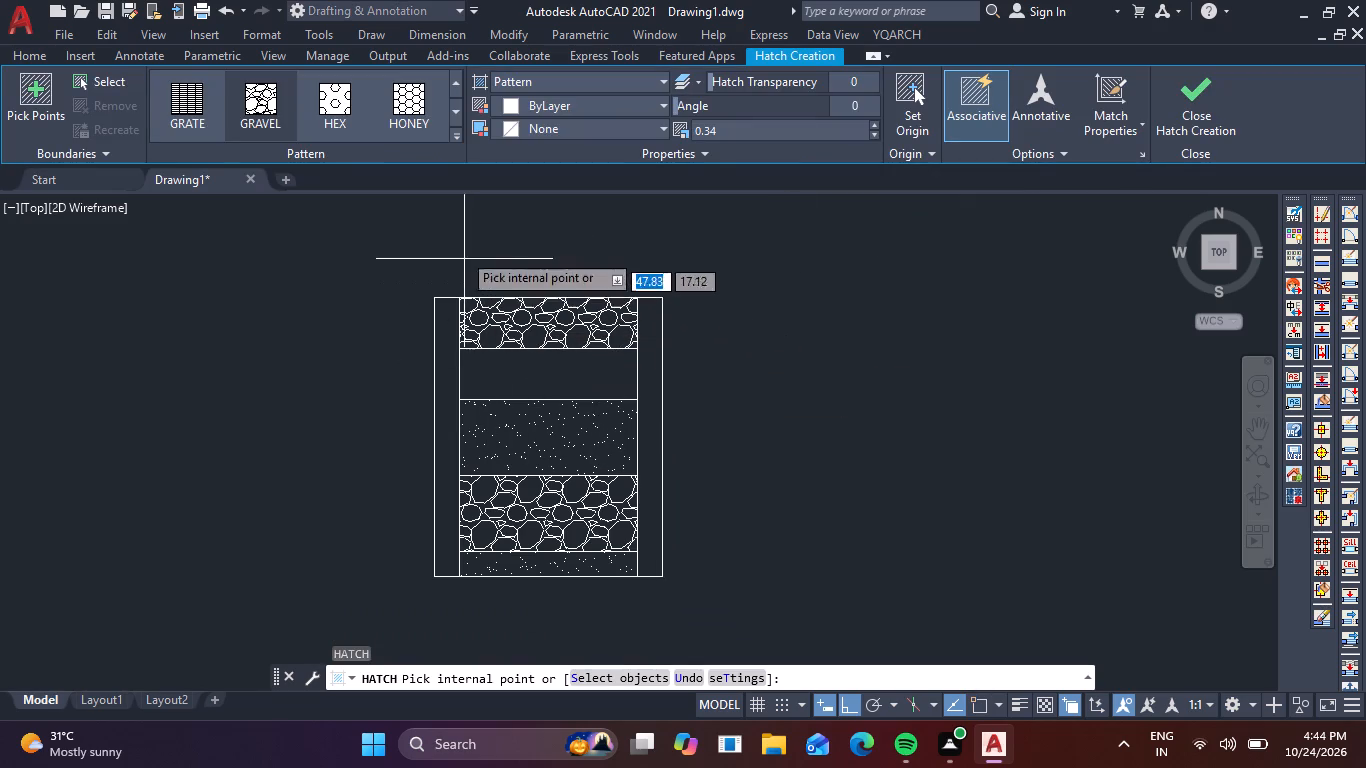
click(451, 134)
scroll(415, 160, up, 2)
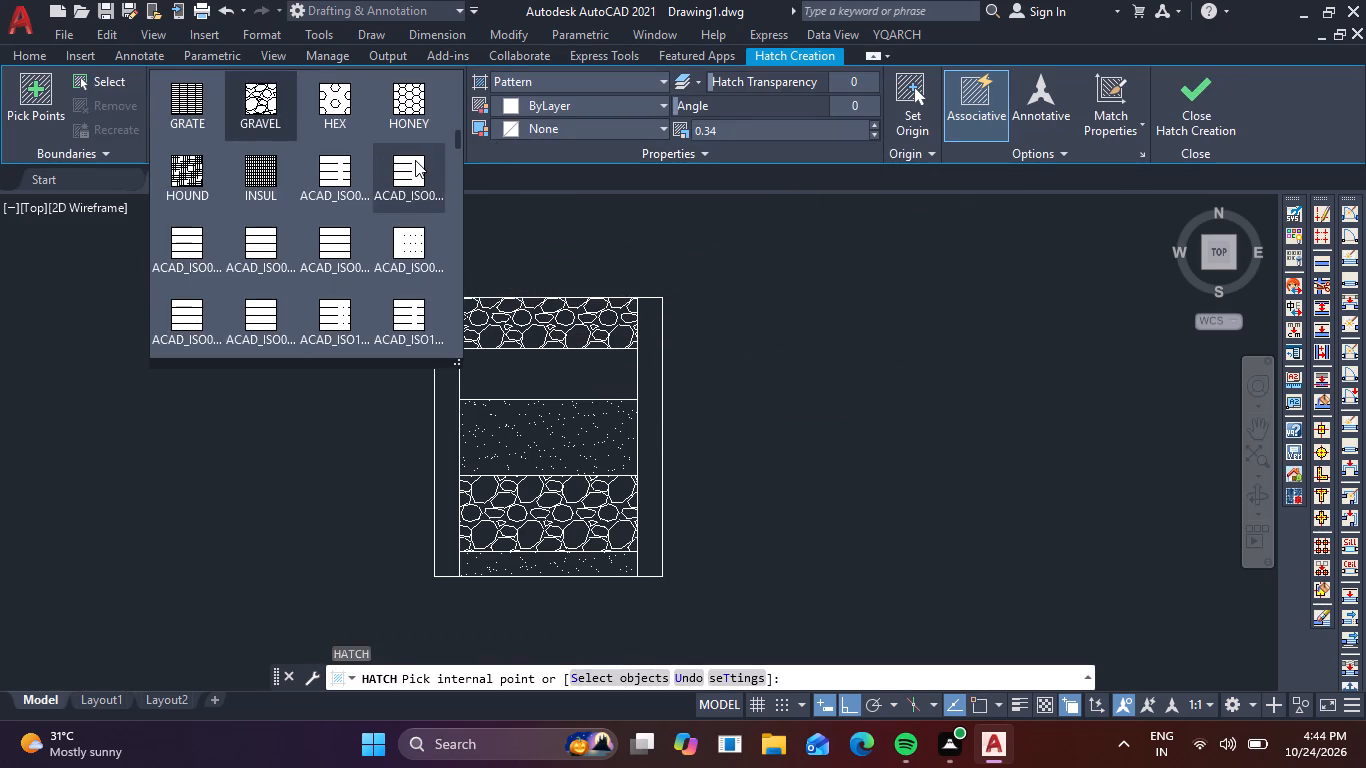
scroll(415, 160, up, 5)
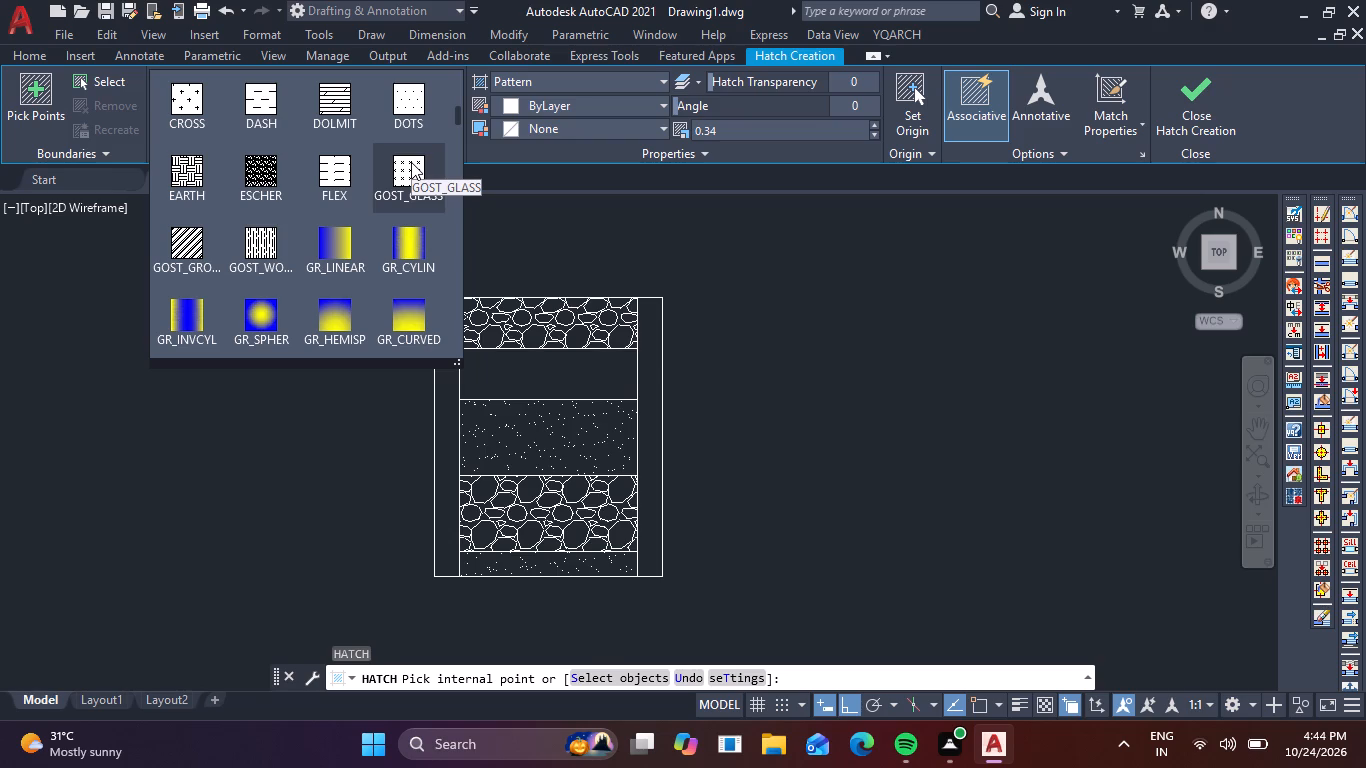
scroll(420, 152, up, 2)
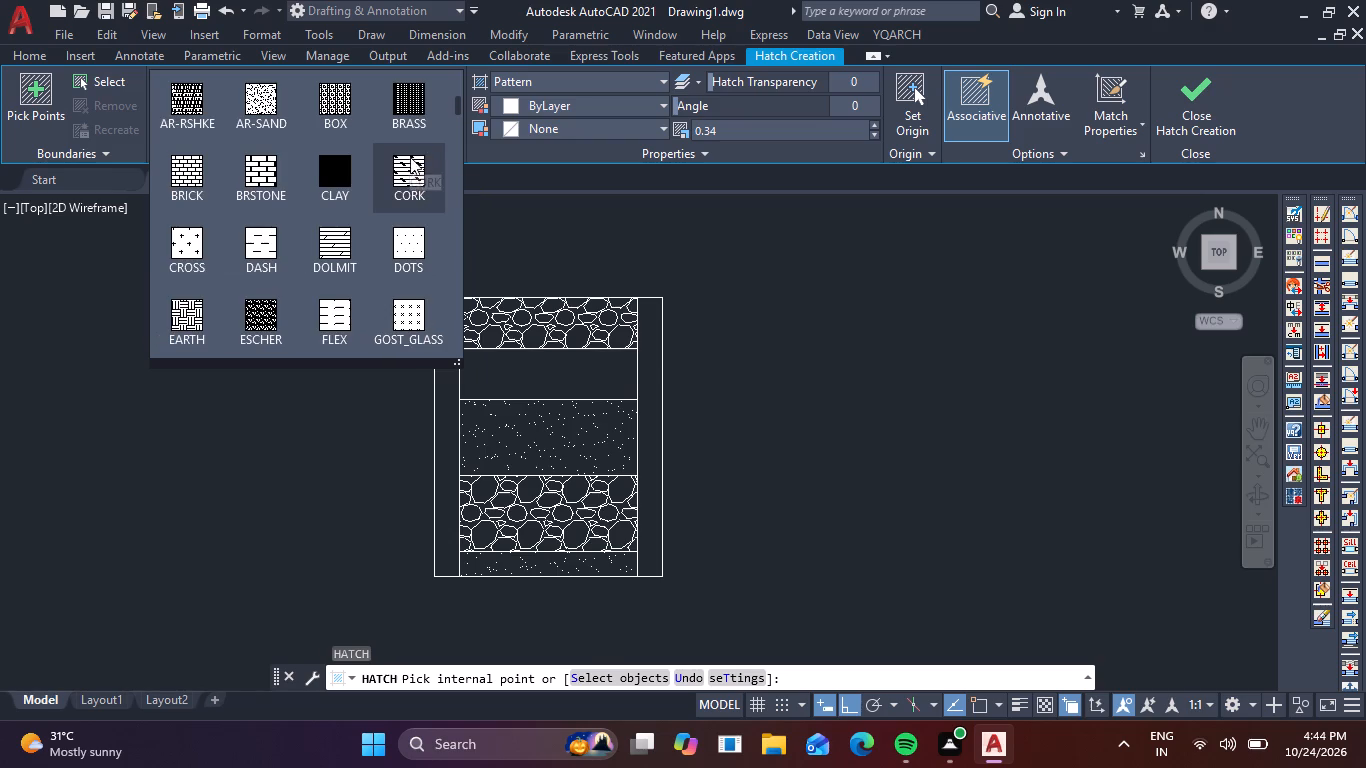
scroll(413, 152, up, 10)
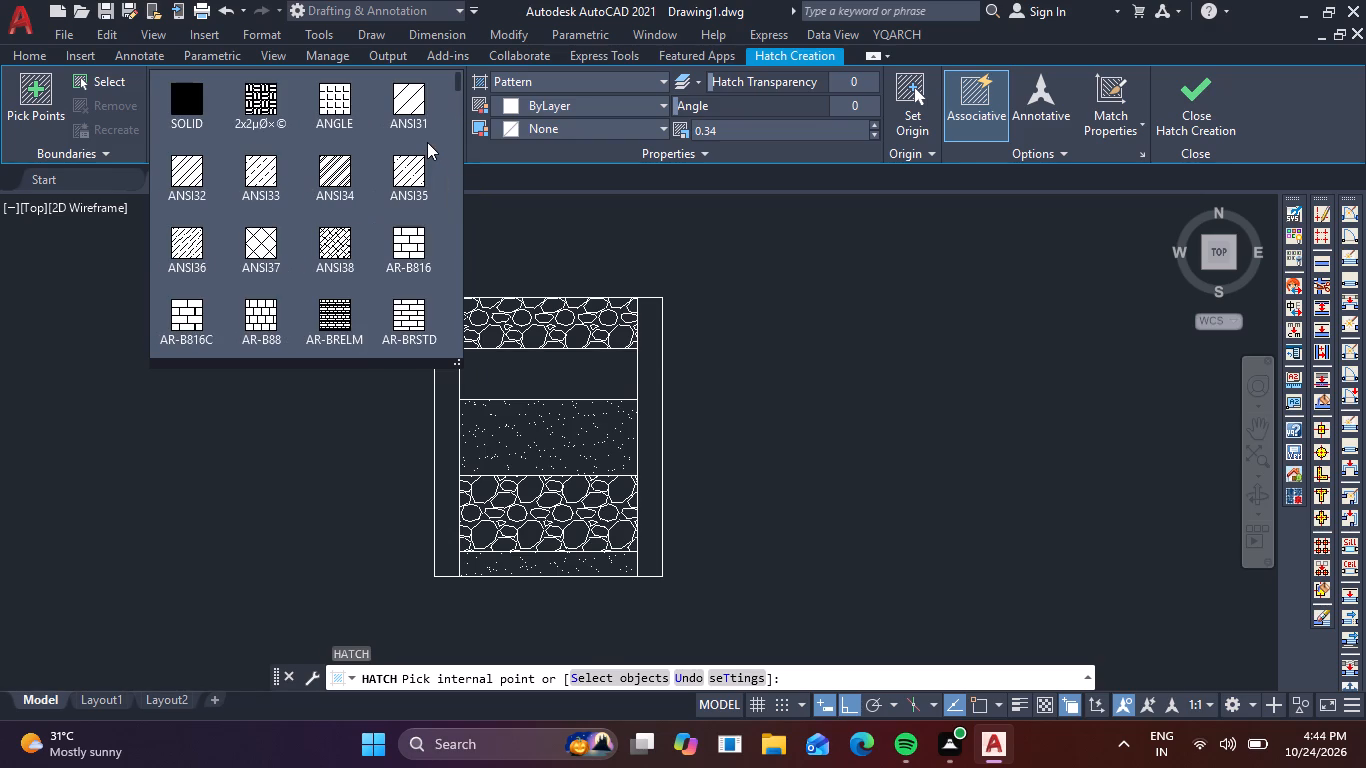
scroll(427, 142, down, 5)
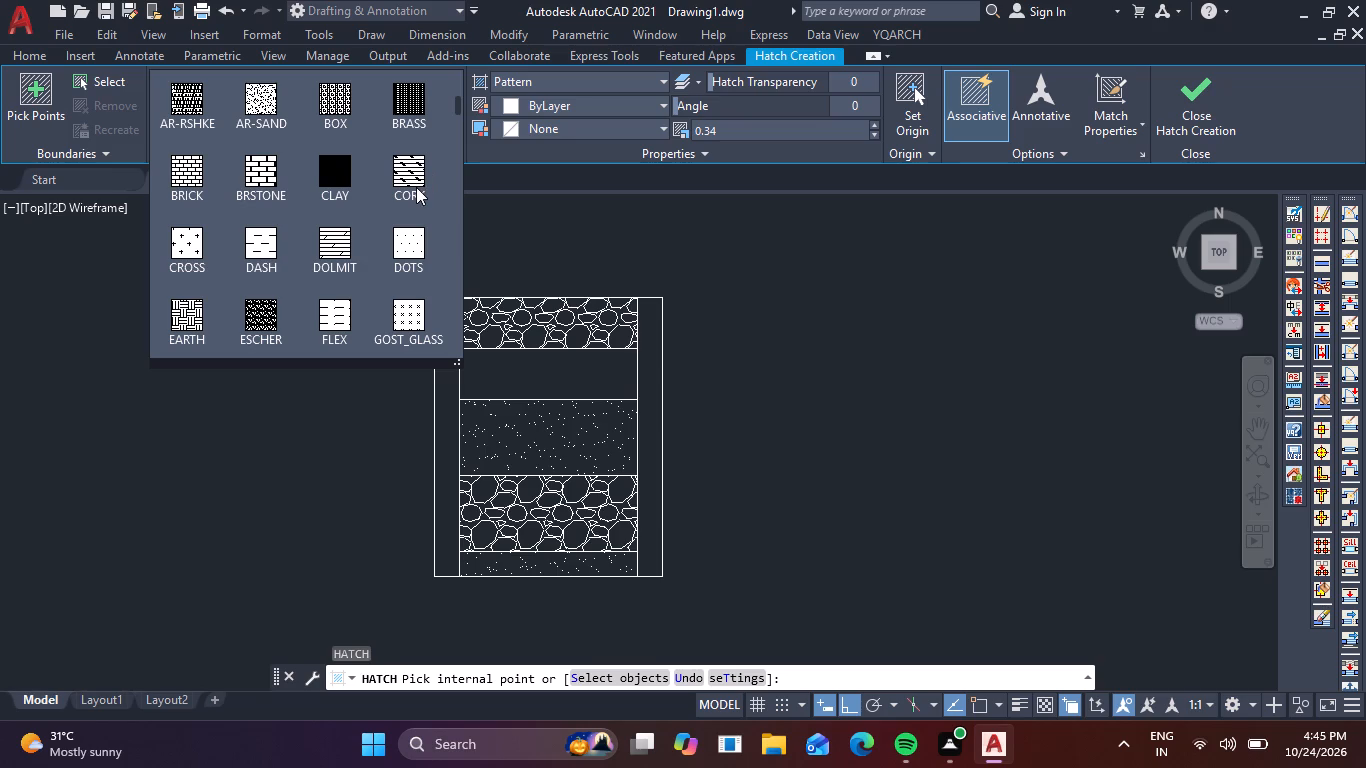
scroll(366, 213, down, 2)
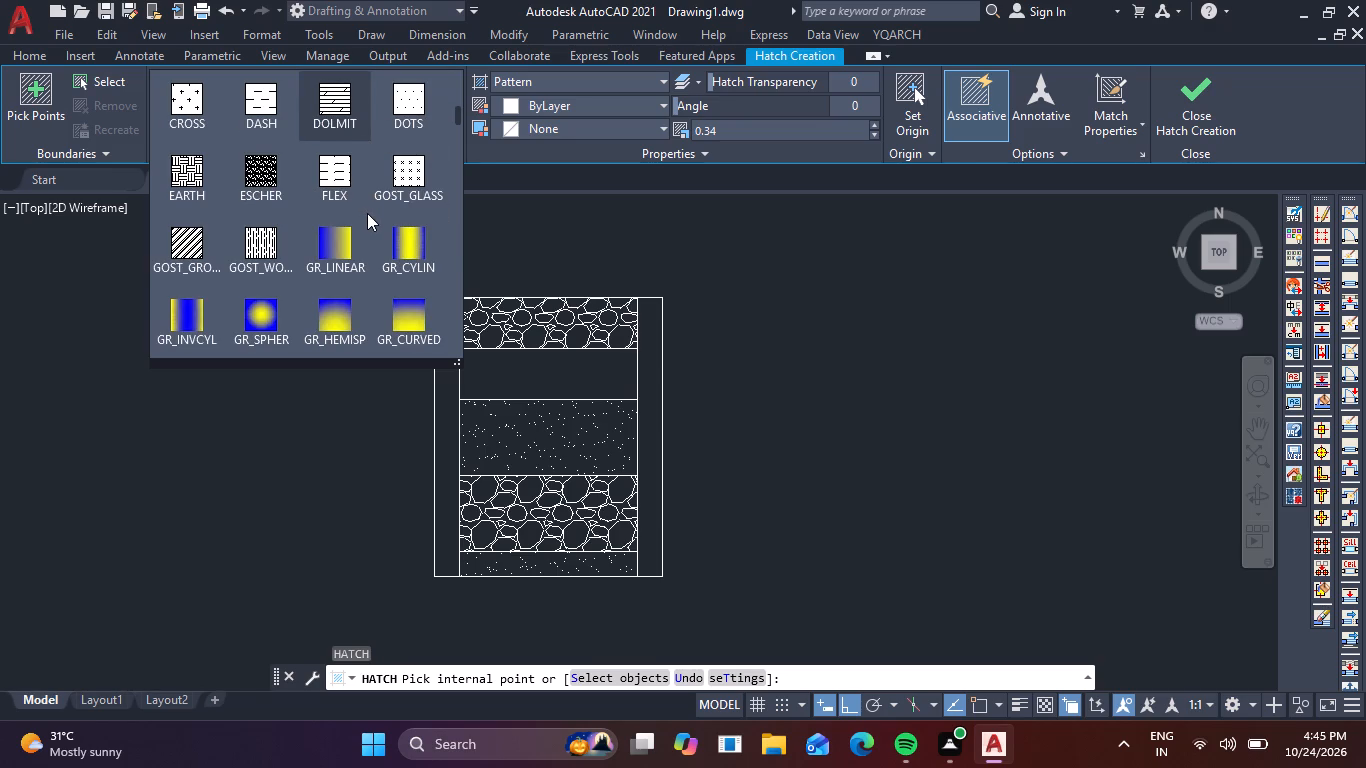
scroll(370, 211, down, 3)
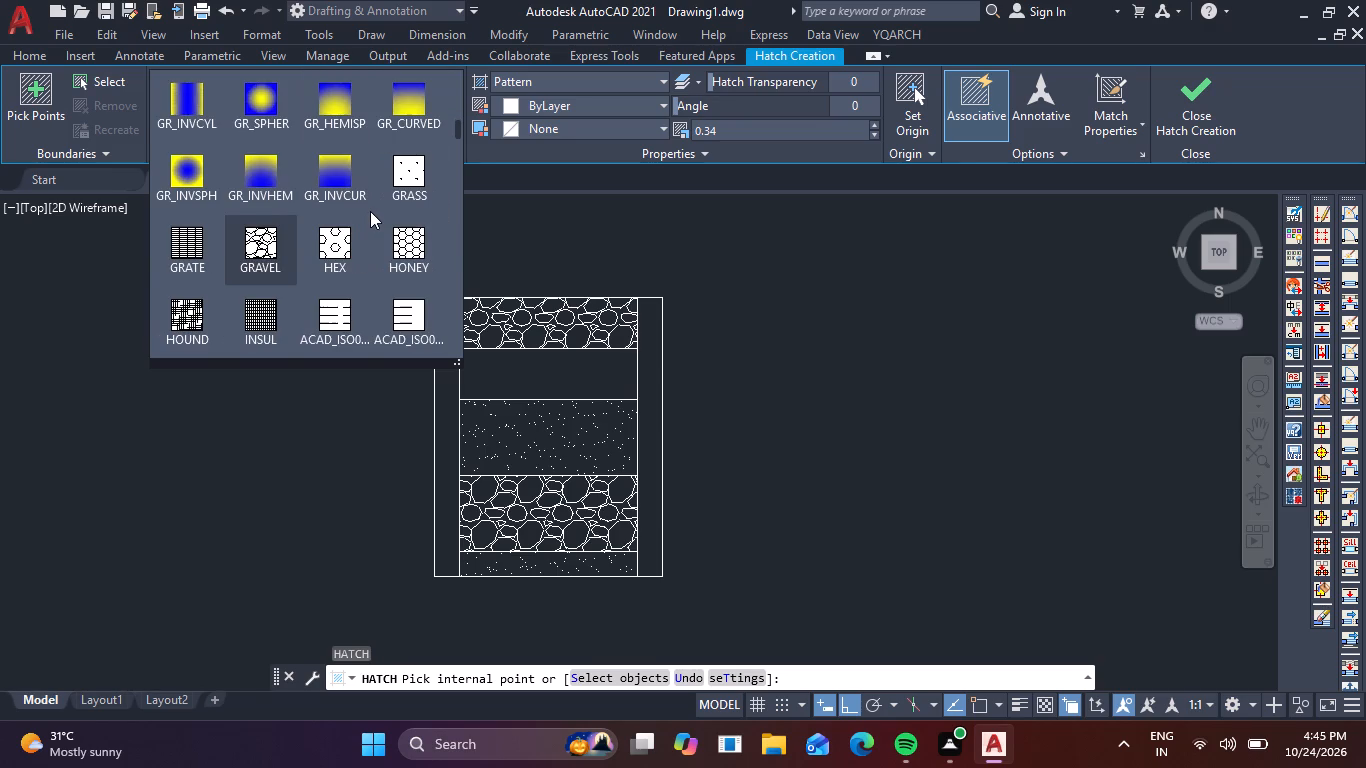
scroll(370, 211, down, 7)
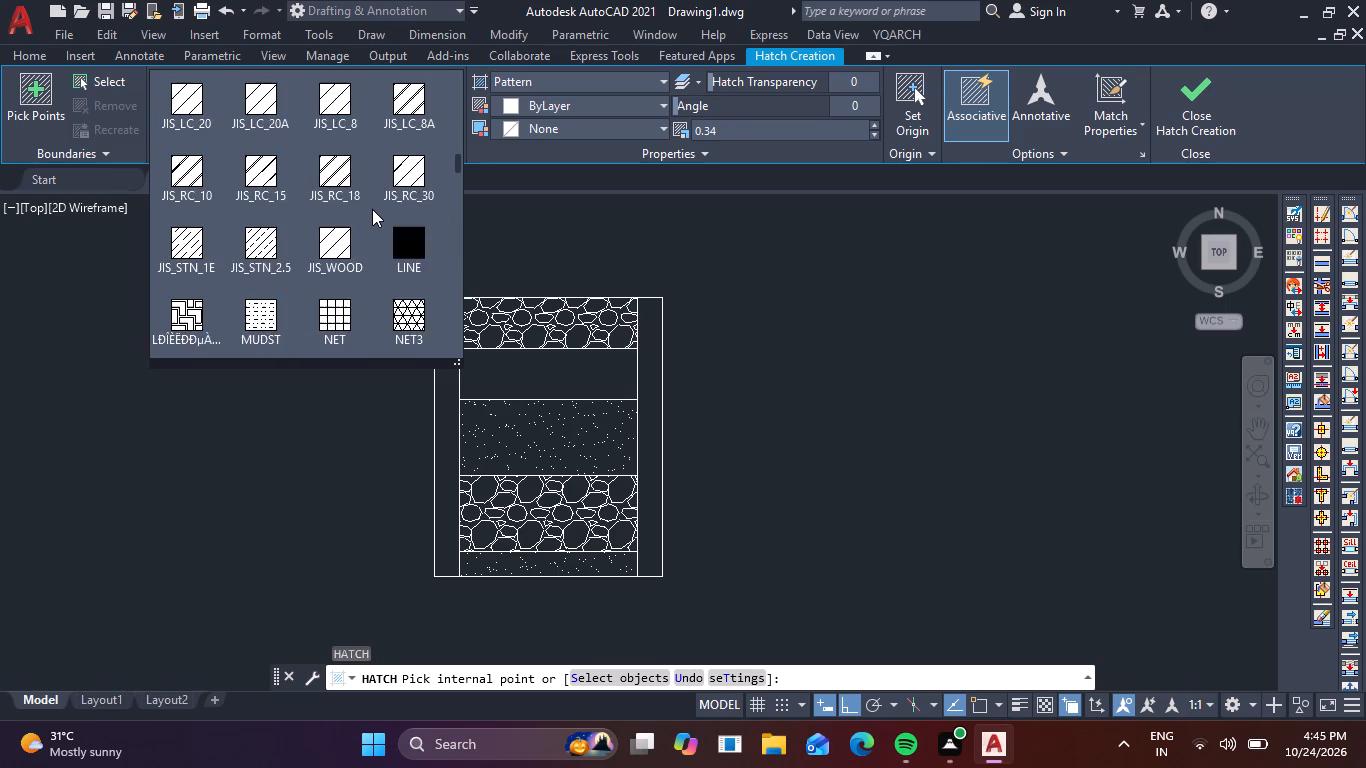
scroll(372, 209, down, 3)
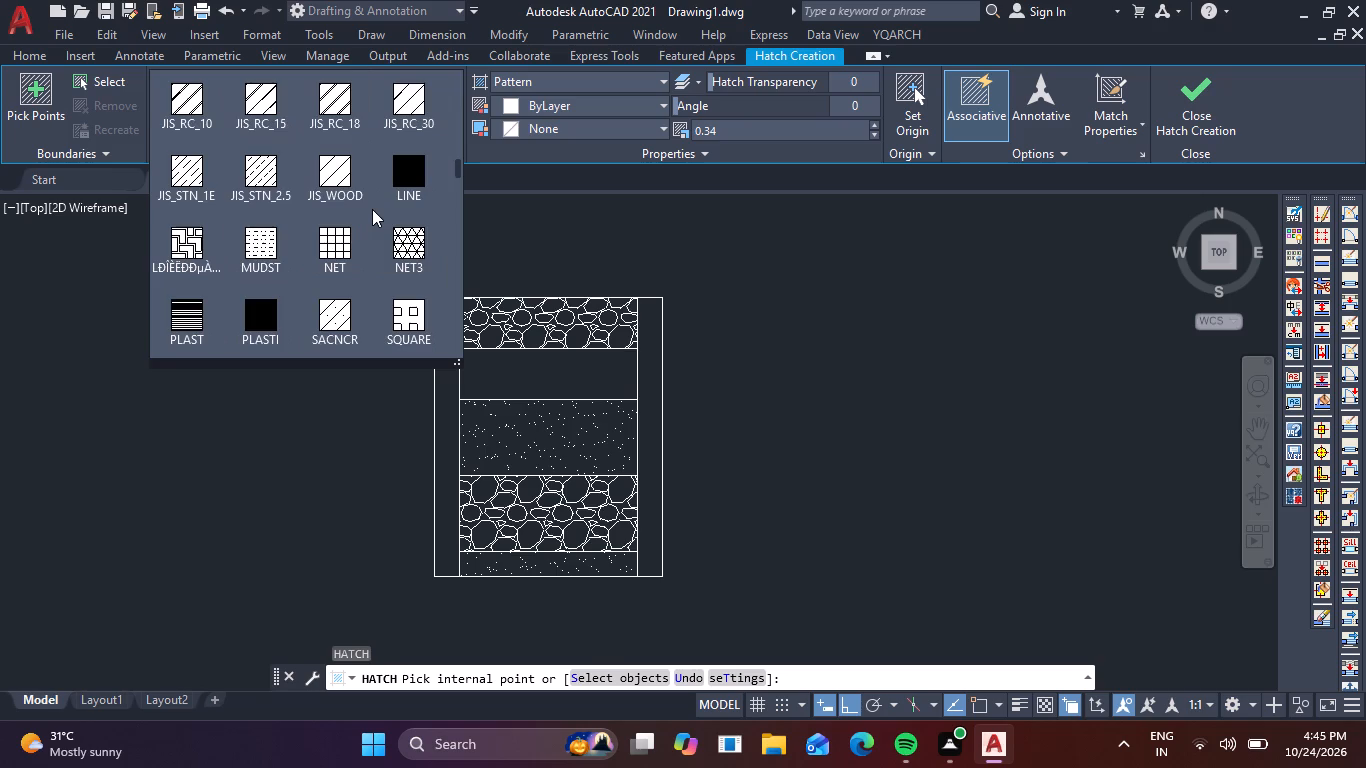
scroll(372, 209, up, 12)
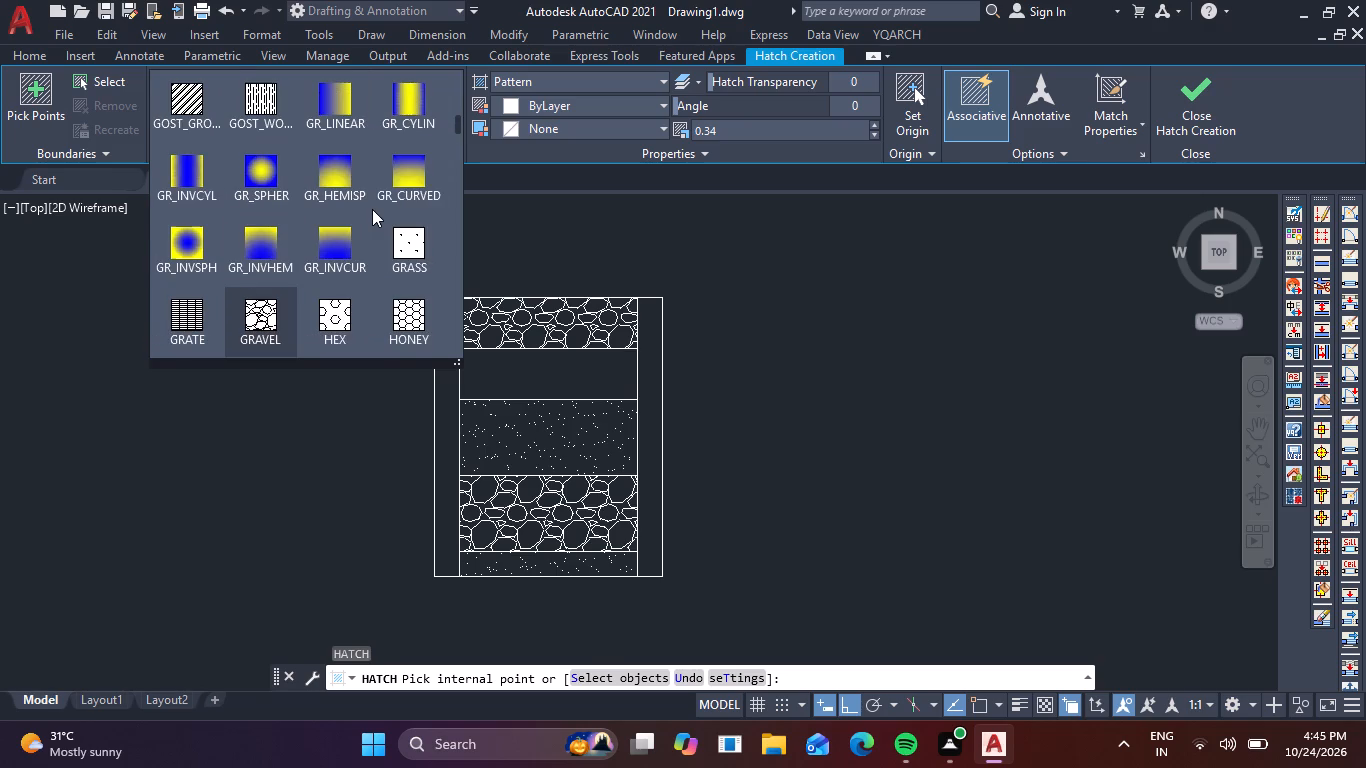
scroll(372, 209, up, 5)
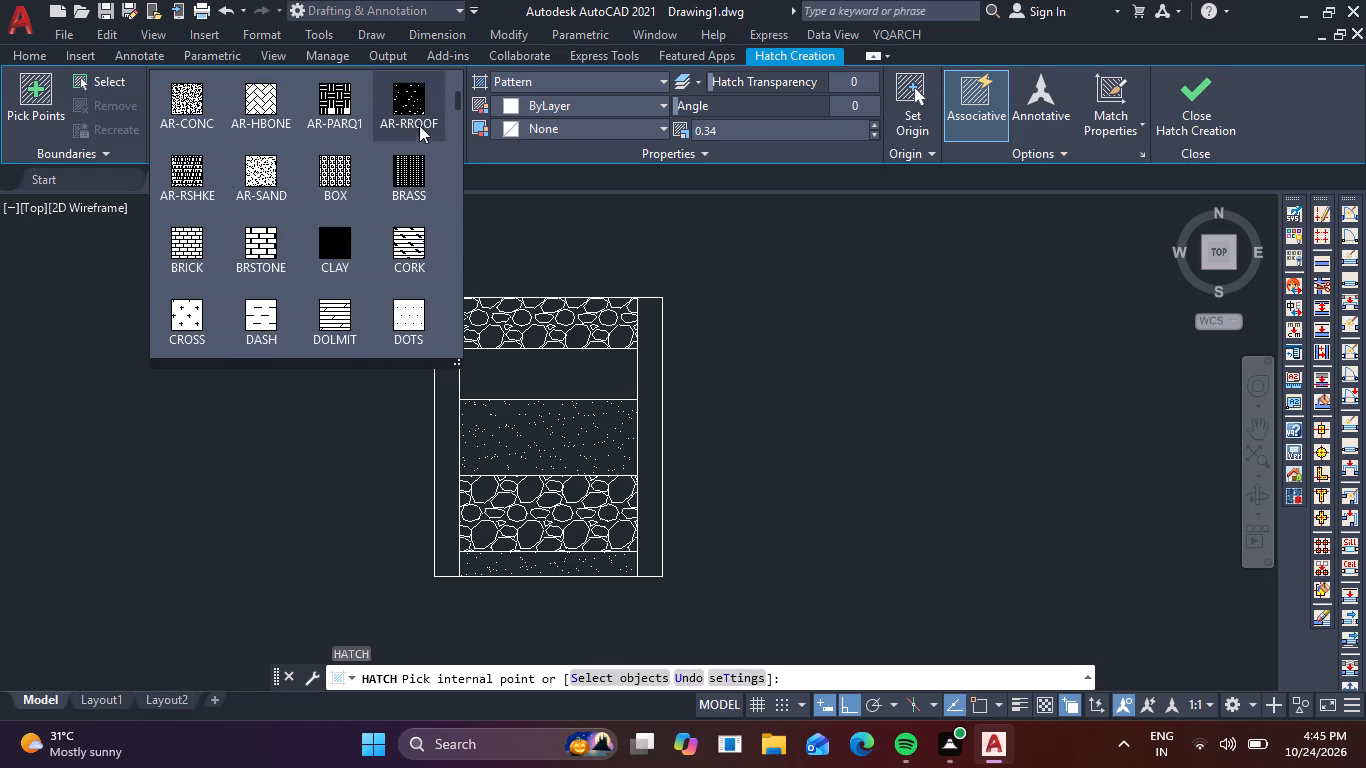
click(406, 104)
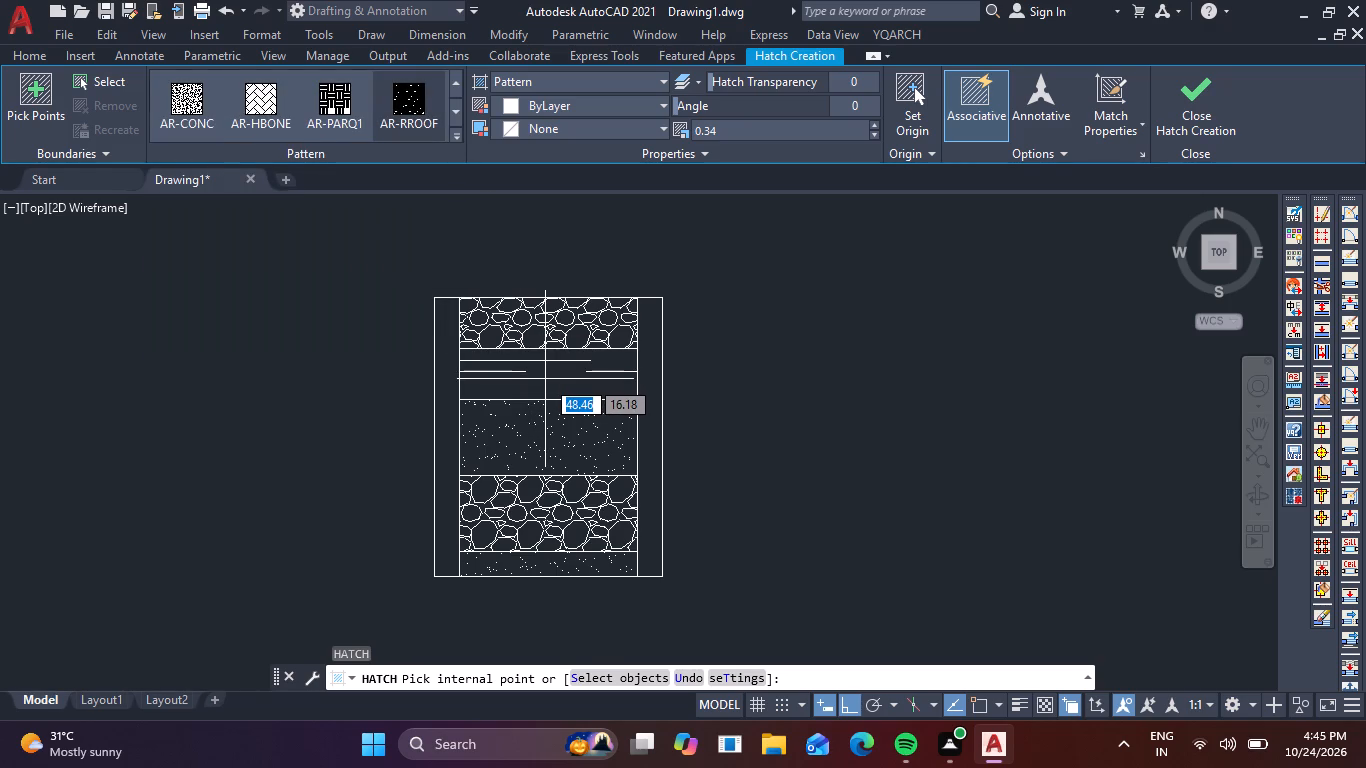
click(421, 101)
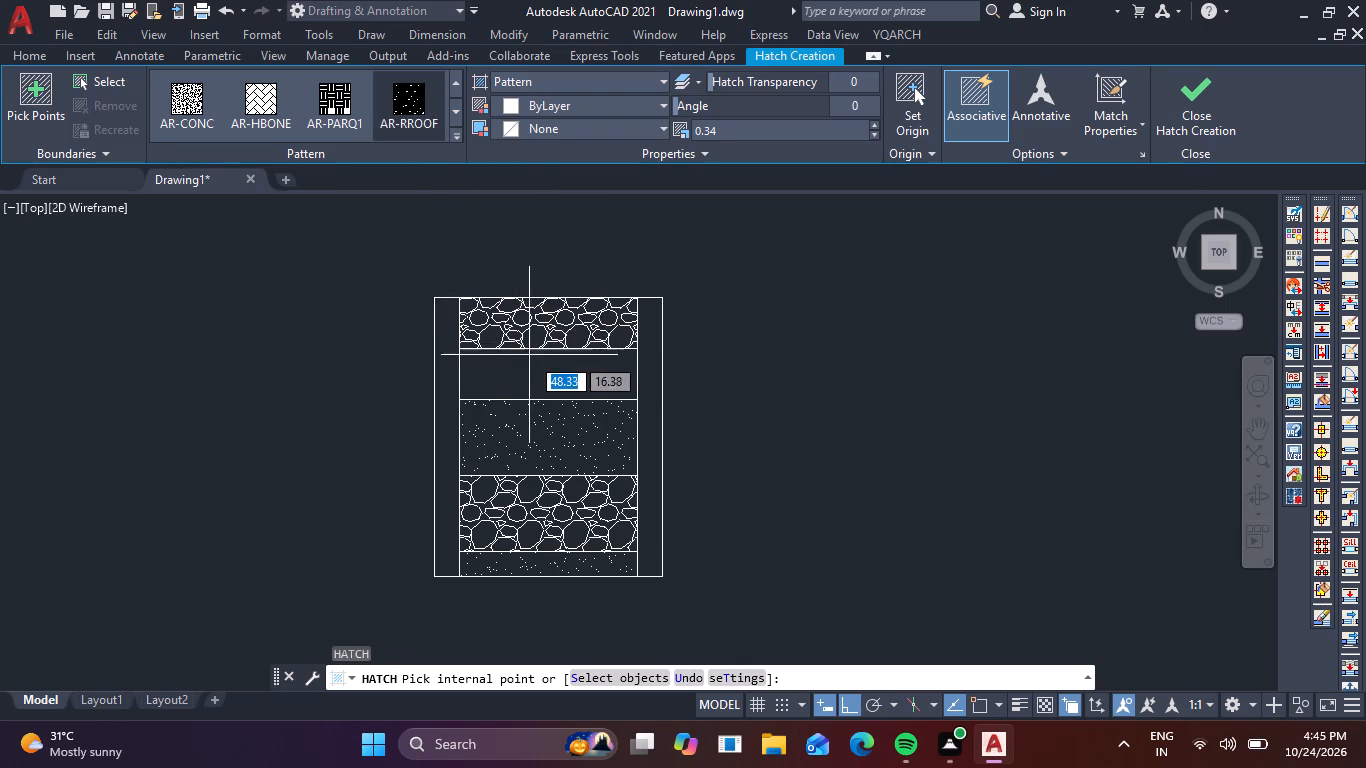
click(543, 384)
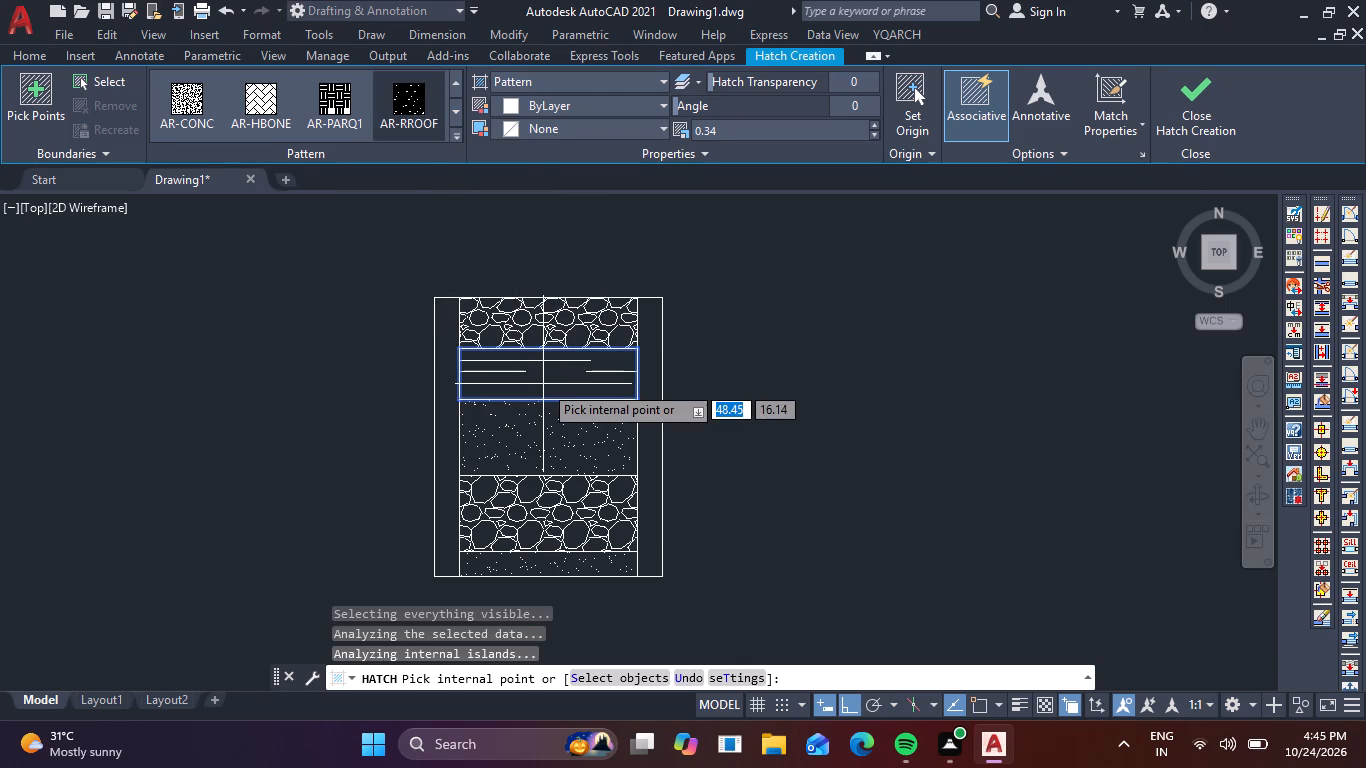
Set the AR-RROOF hatch scale to 0.09 and finish the hatch.
click(873, 121)
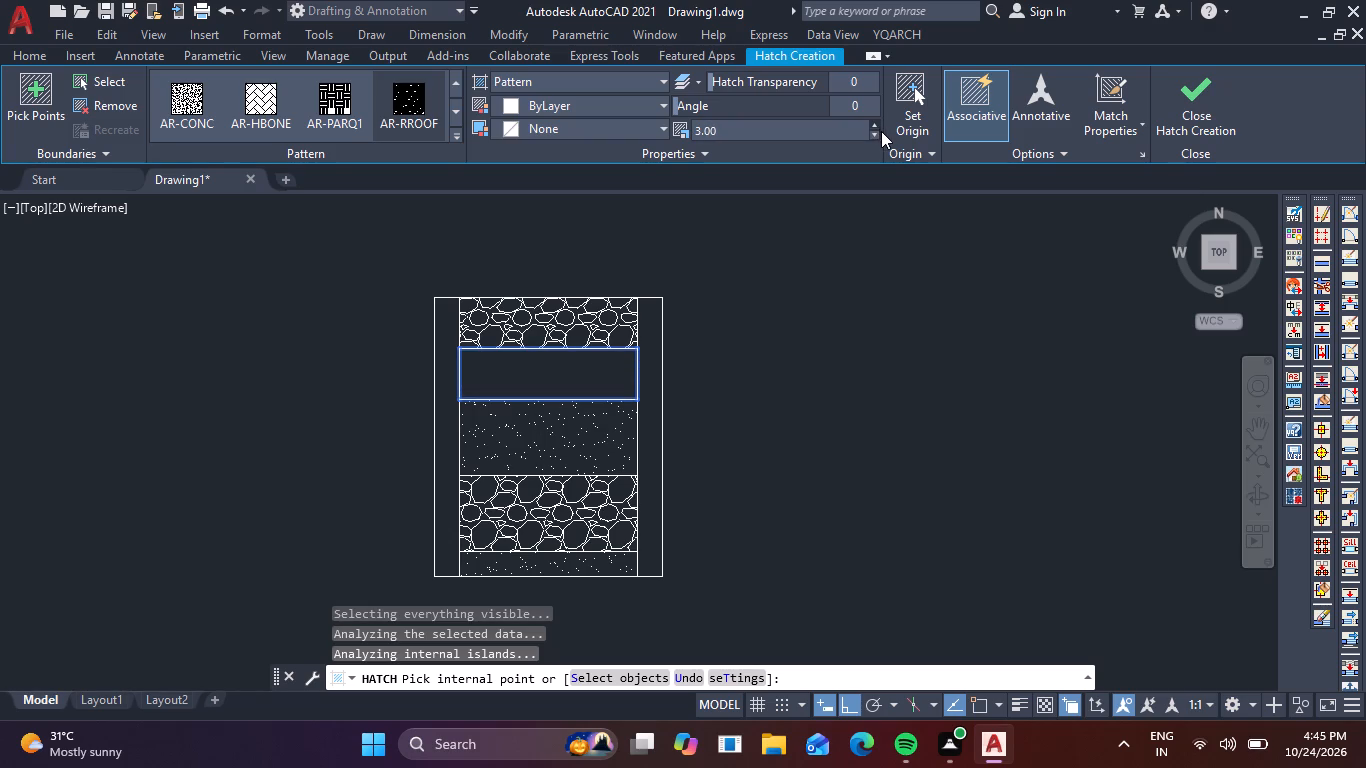
click(879, 132)
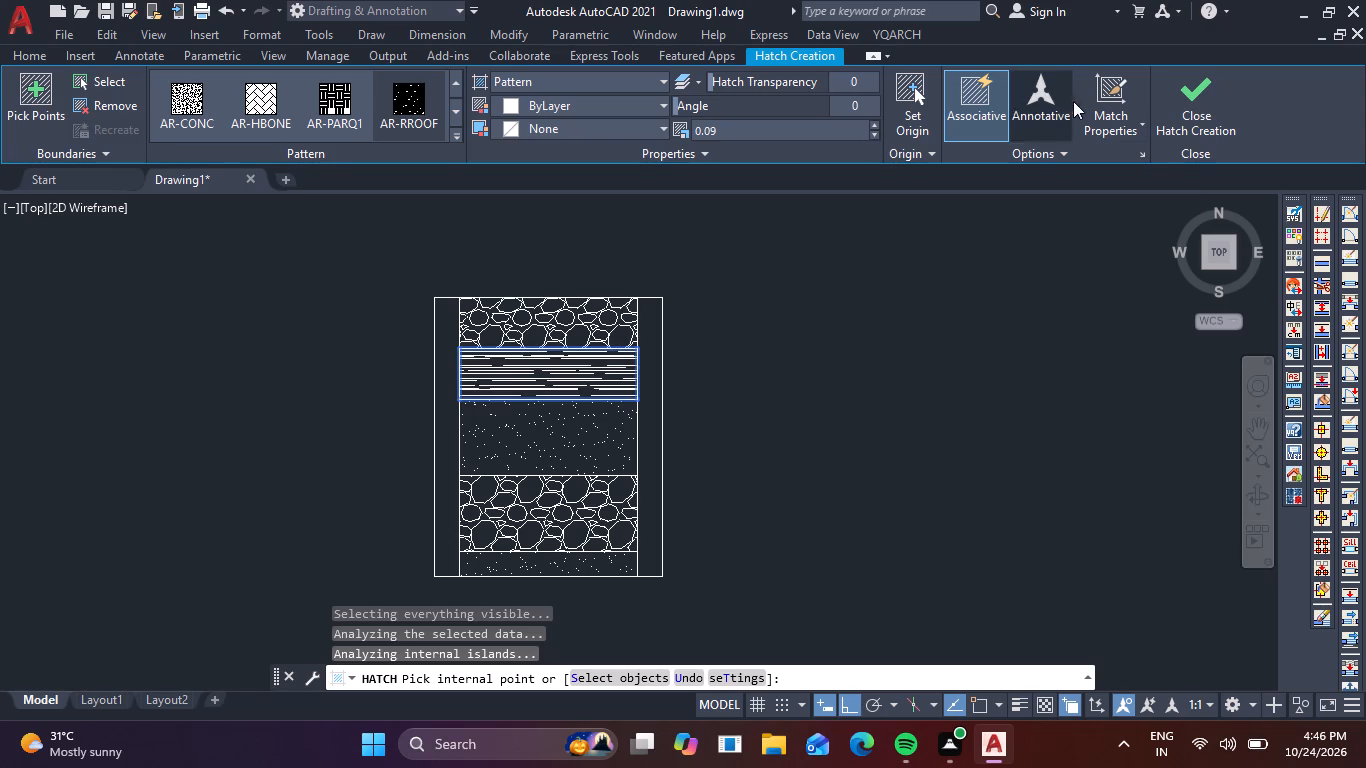
click(1197, 96)
Add a linear dimension for the layered detail's overall width, placed above its top edge.
scroll(914, 188, down, 2)
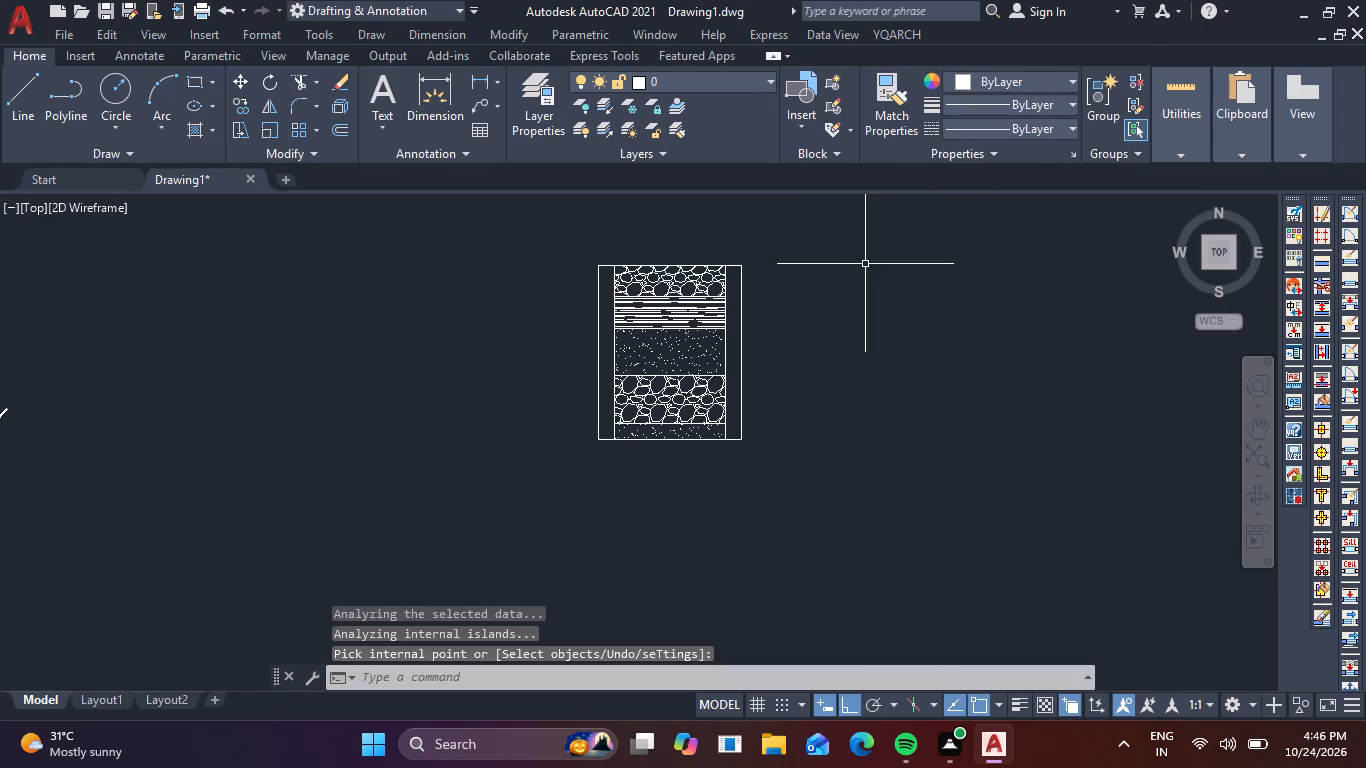
middle_drag(865, 265, 448, 227)
middle_drag(471, 272, 469, 338)
scroll(506, 372, up, 1)
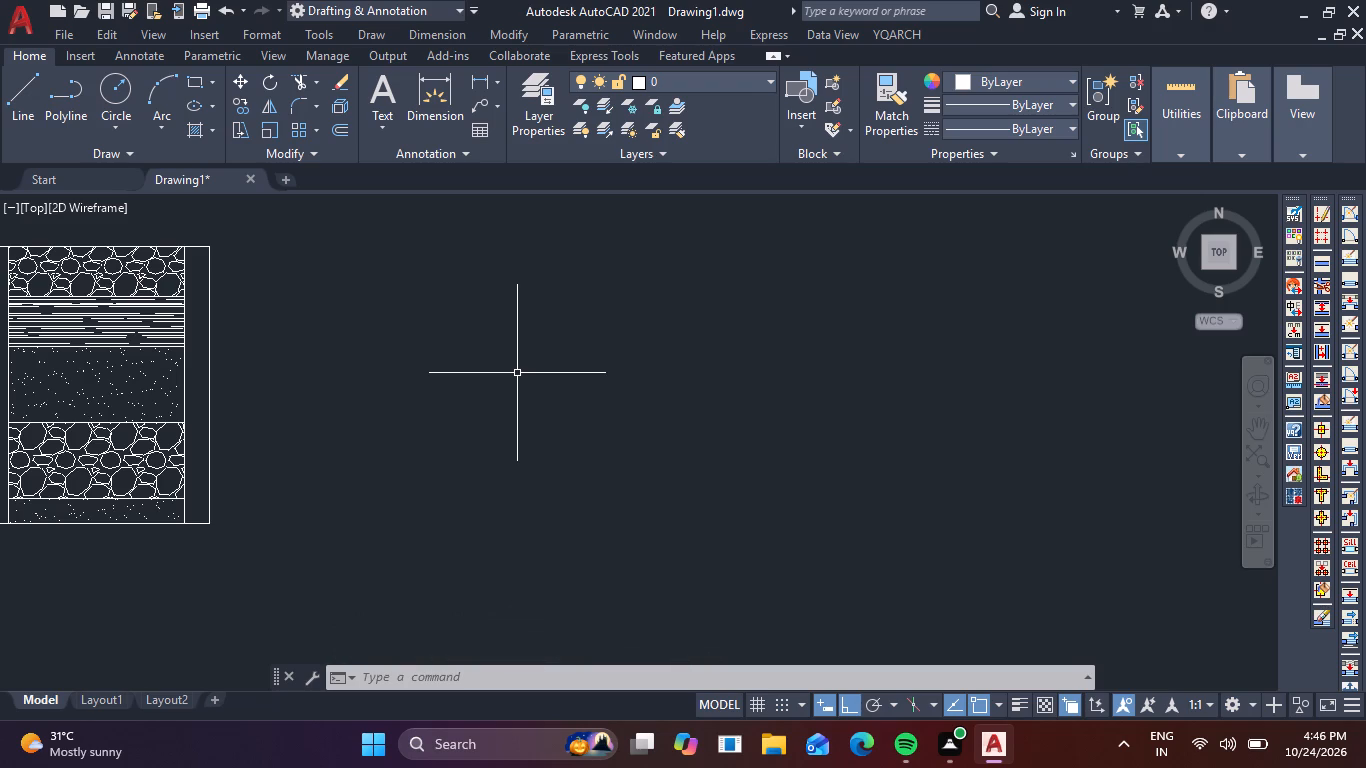
middle_drag(517, 373, 720, 500)
key(d)
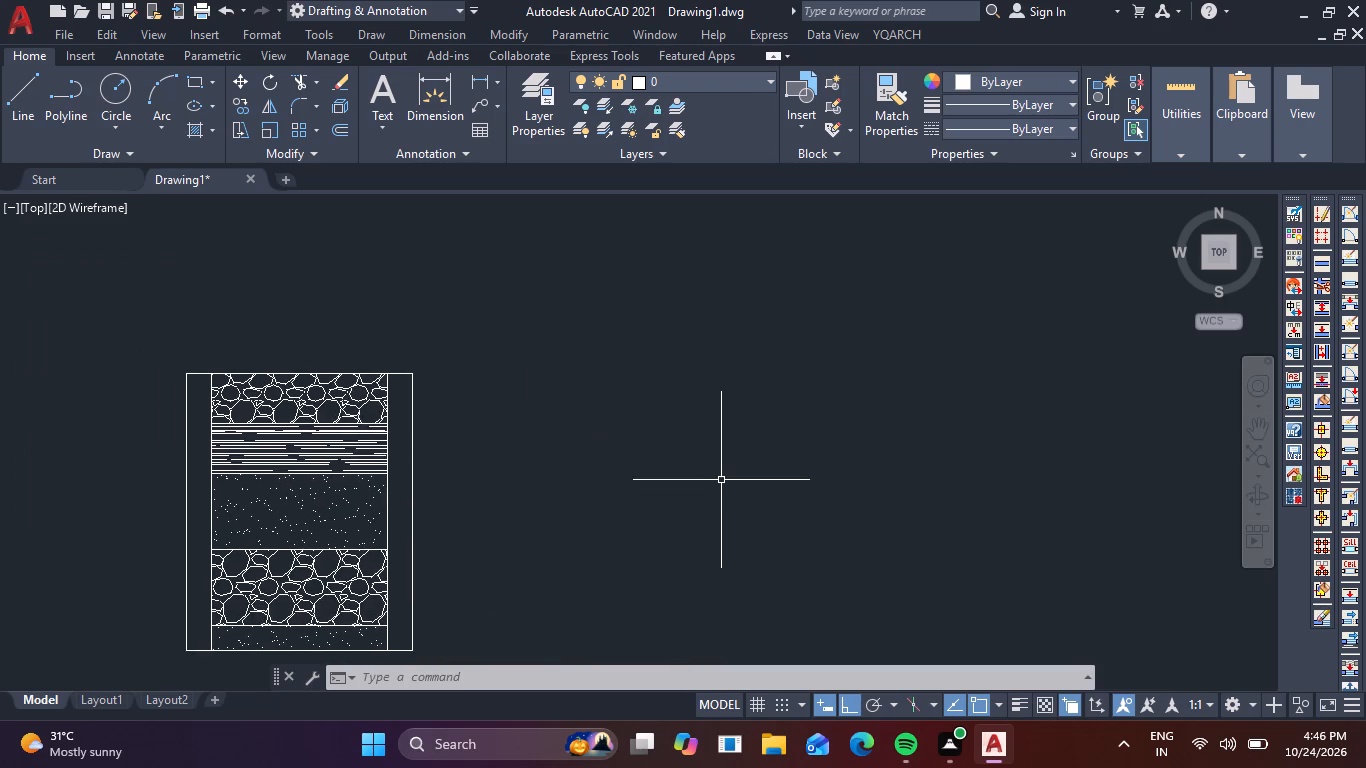
text(LI)
key(space)
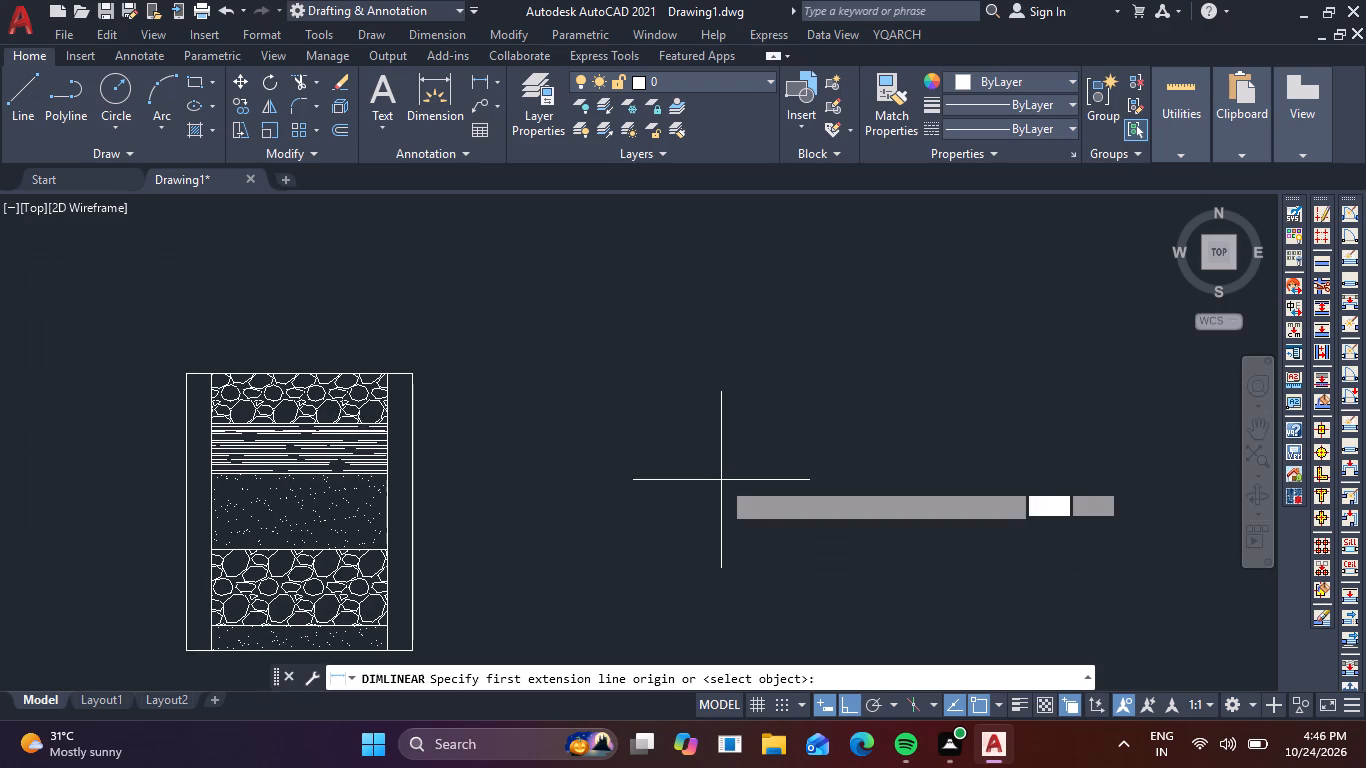
scroll(721, 480, down, 1)
scroll(407, 422, up, 1)
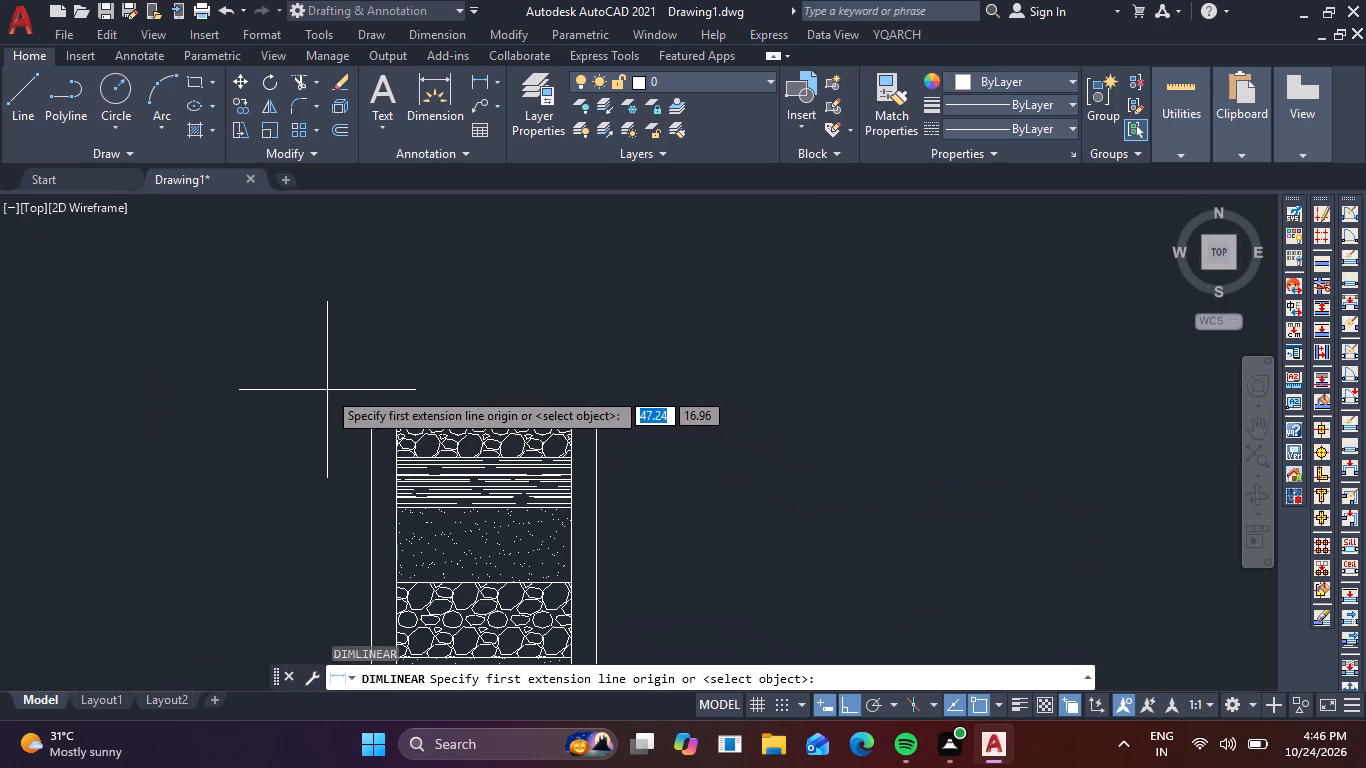
click(370, 404)
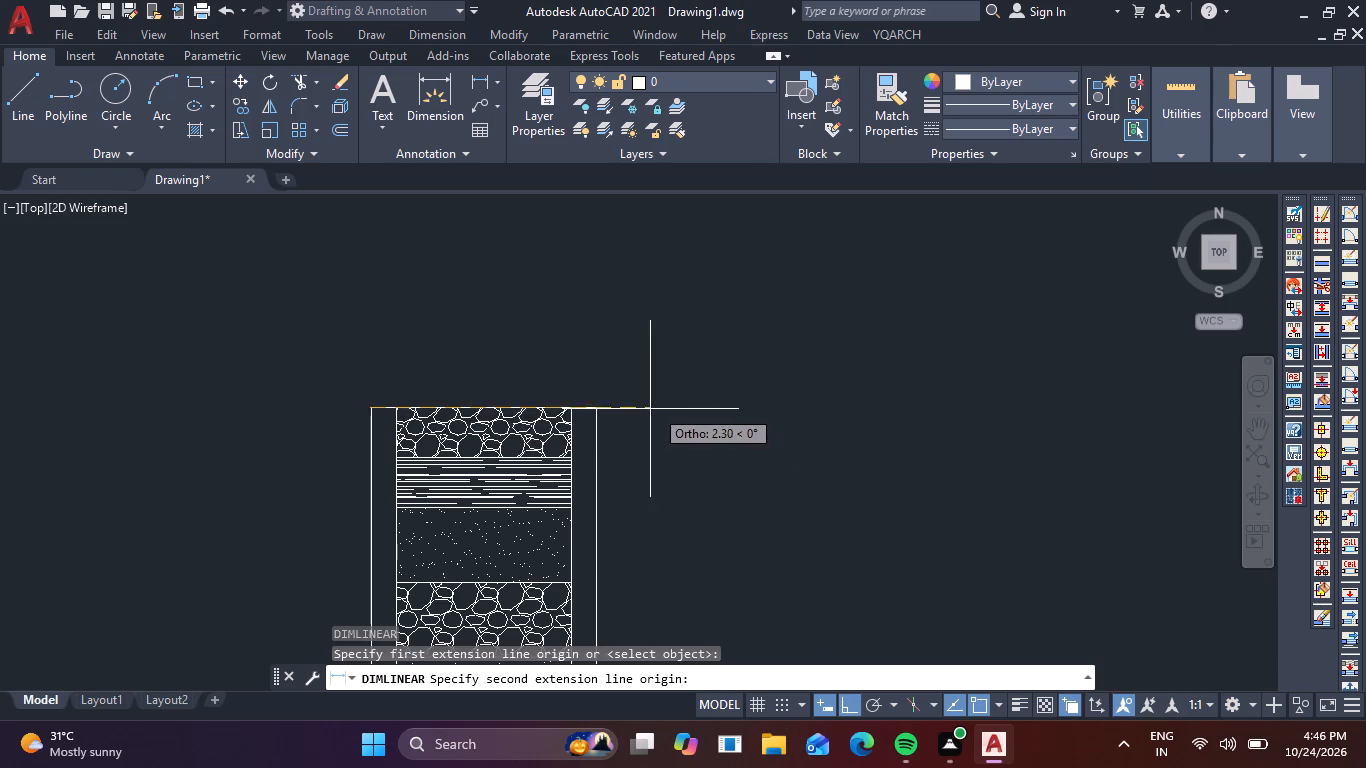
click(597, 412)
click(606, 367)
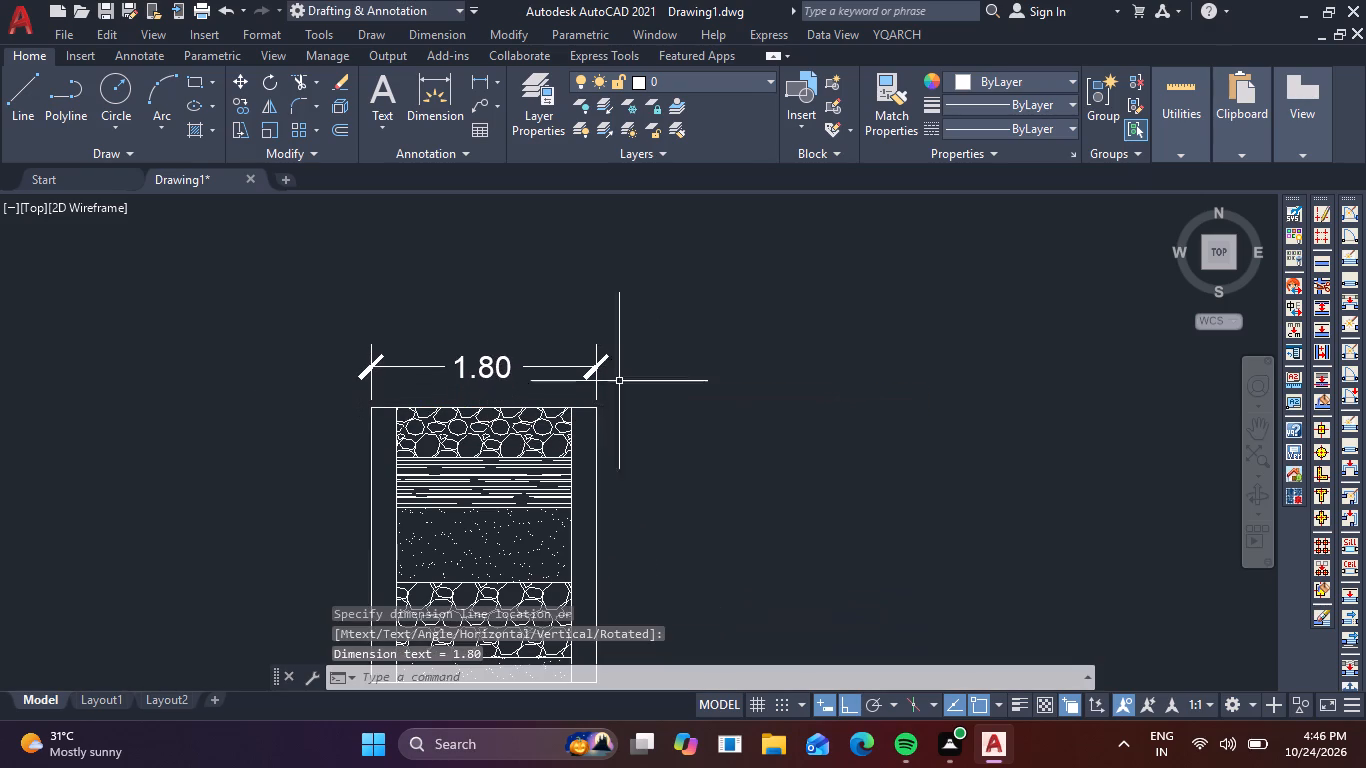
Add a linear dimension for the layered detail's overall height, placed beside its left edge.
key(space)
middle_drag(745, 454, 757, 377)
click(379, 333)
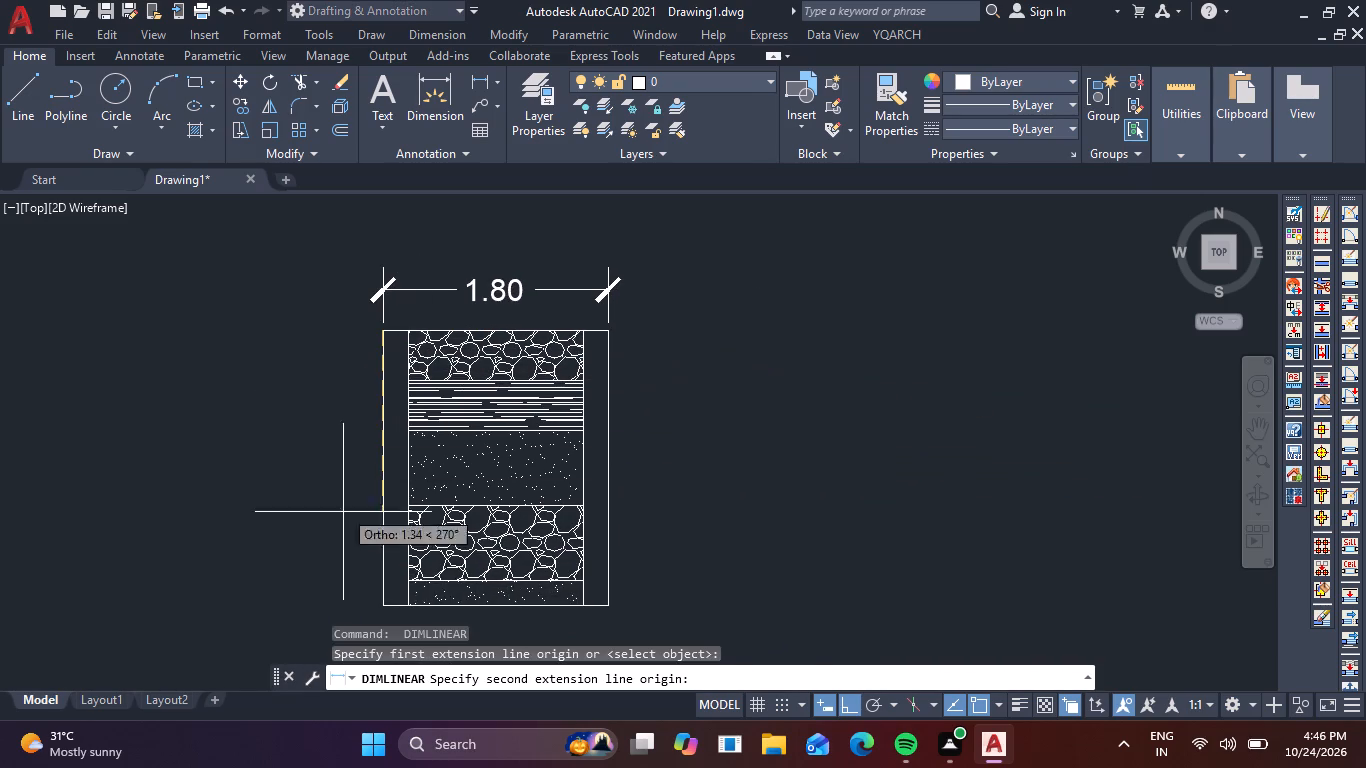
click(379, 606)
click(342, 605)
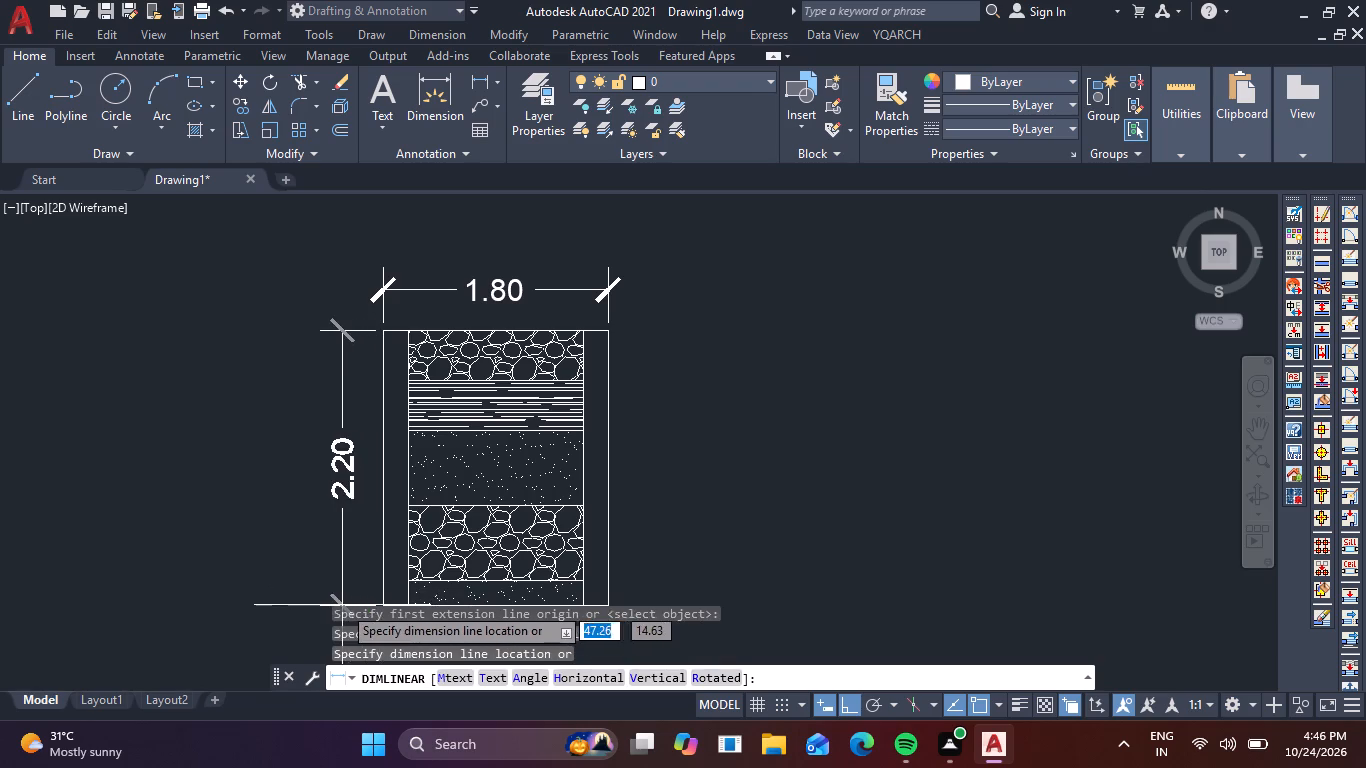
Add a multileader pointing to the top gravel layer of the detail with the text GRAVEL 40 CM.
middle_drag(909, 484, 920, 421)
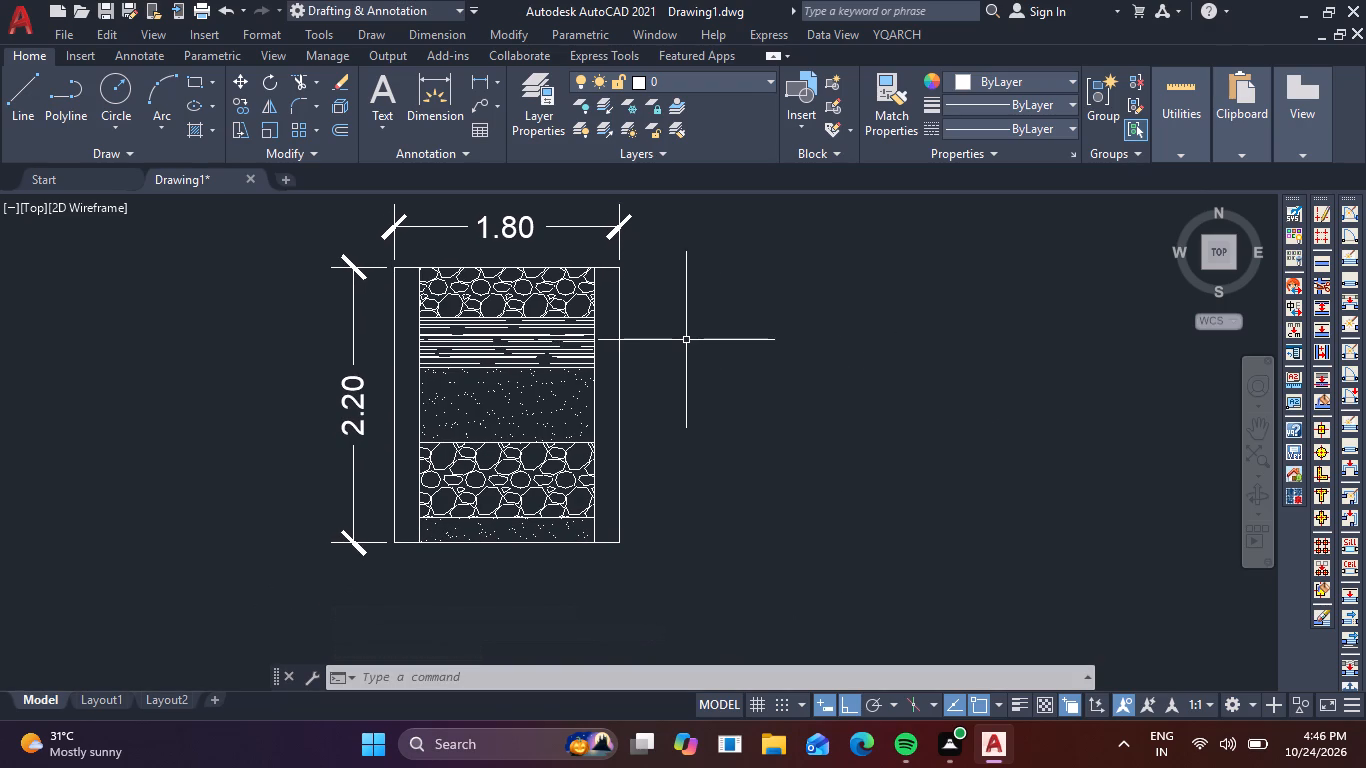
text(MU)
key(l)
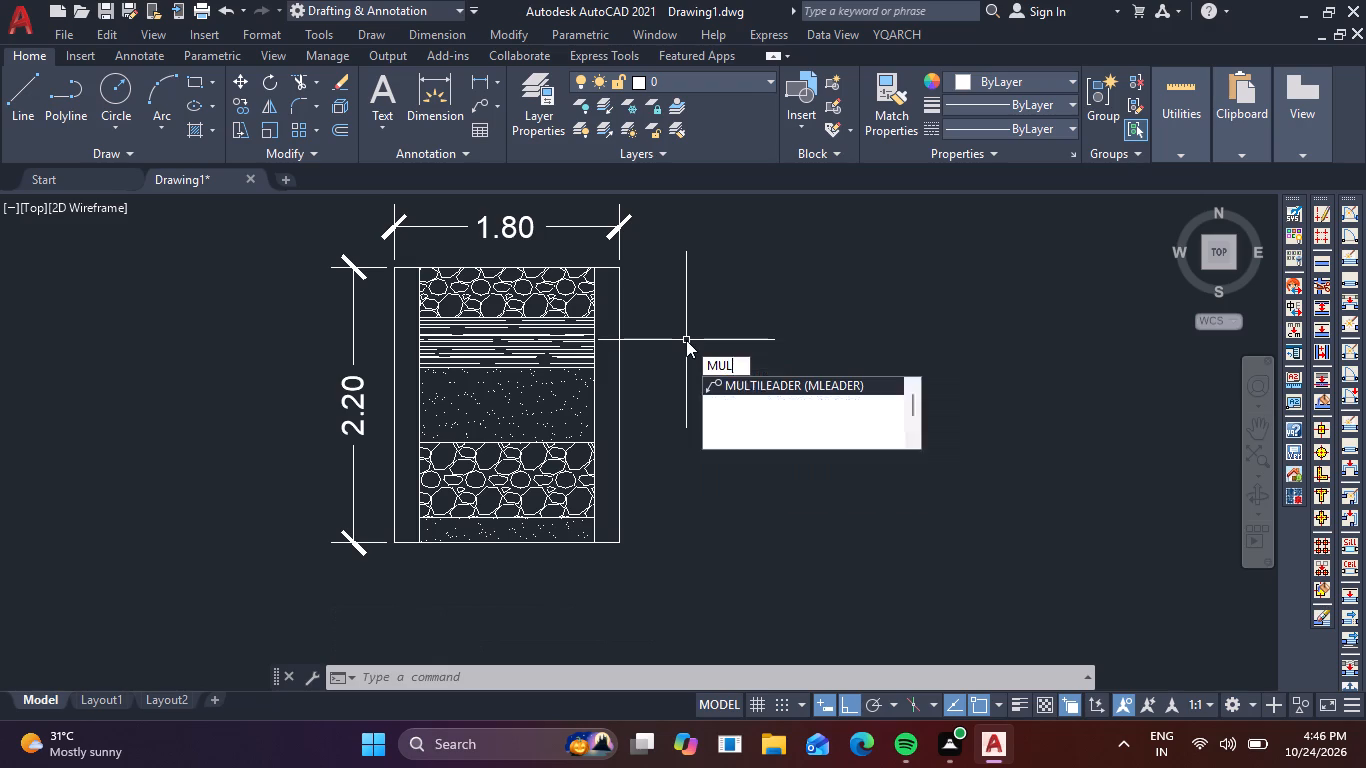
key(t)
key(space)
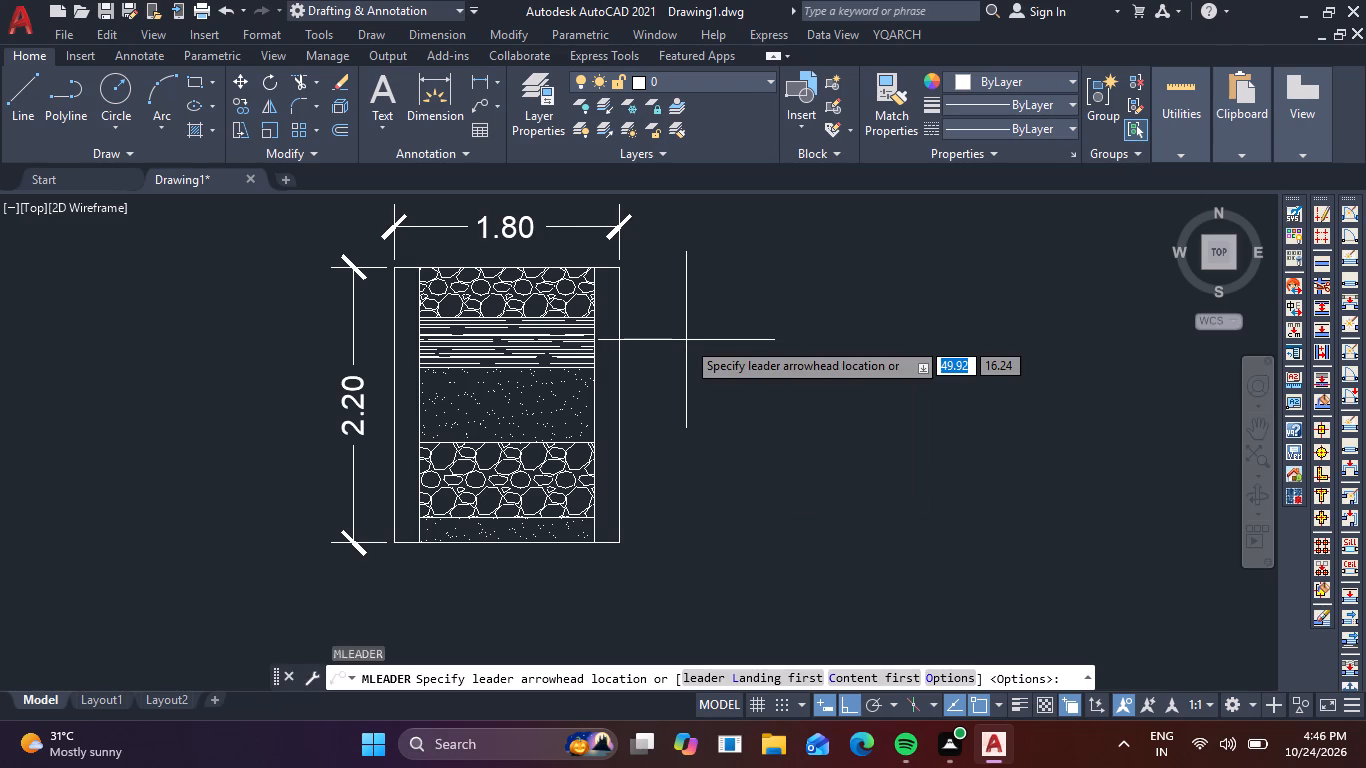
scroll(686, 340, up, 1)
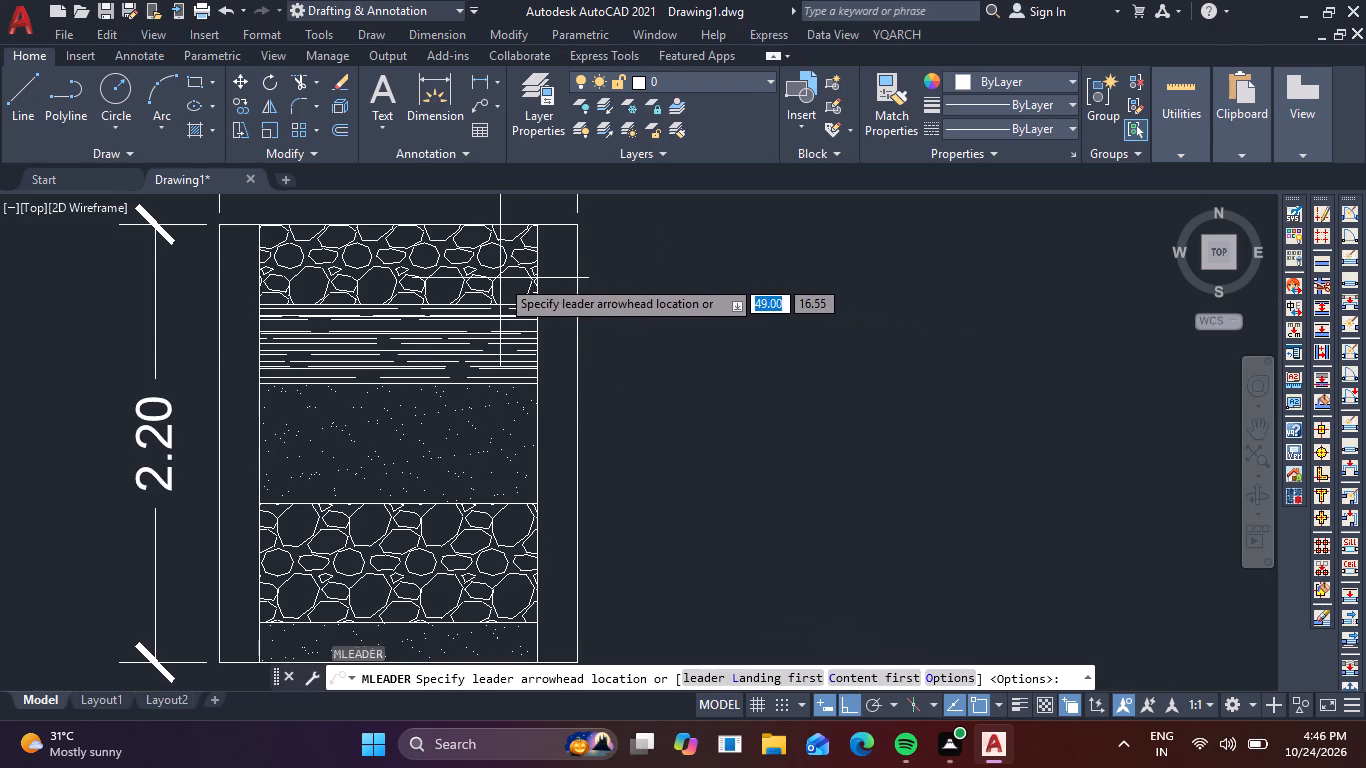
click(509, 281)
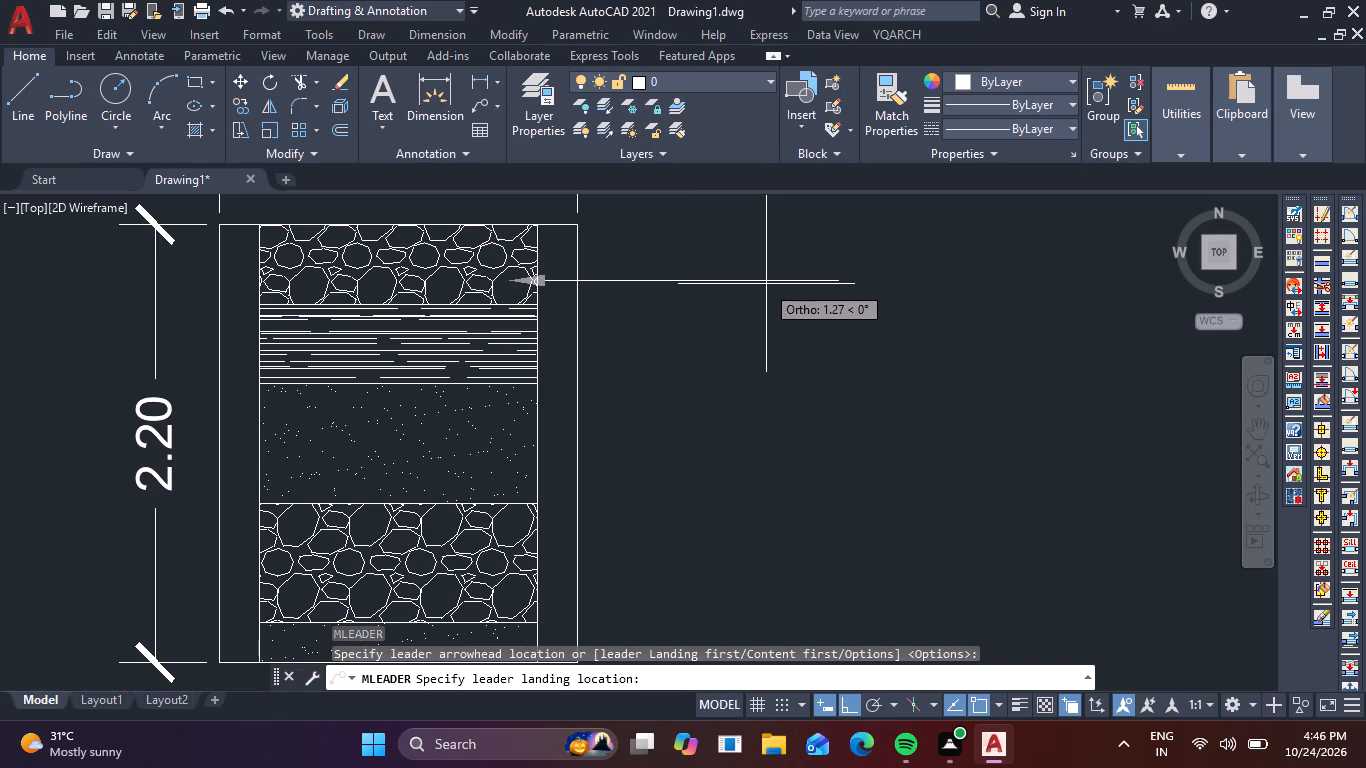
click(769, 284)
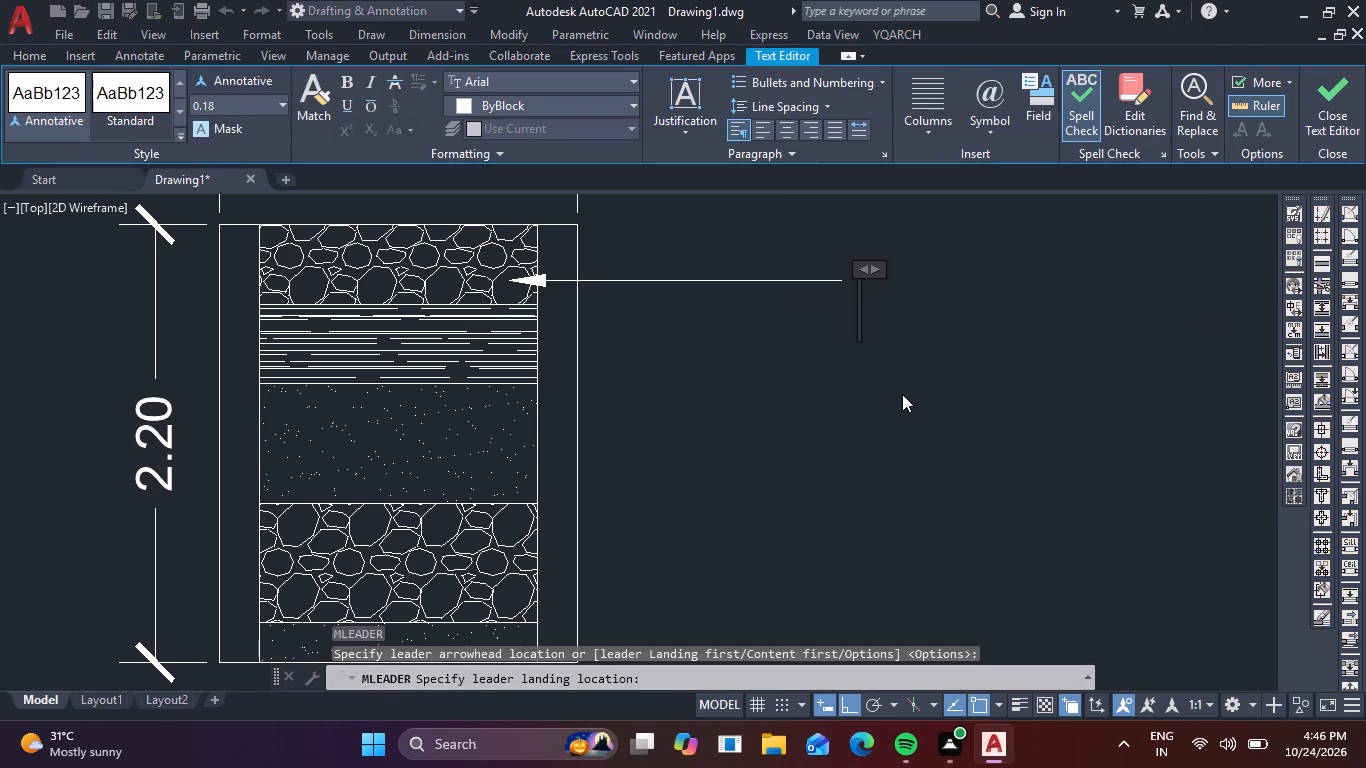
text(GRA)
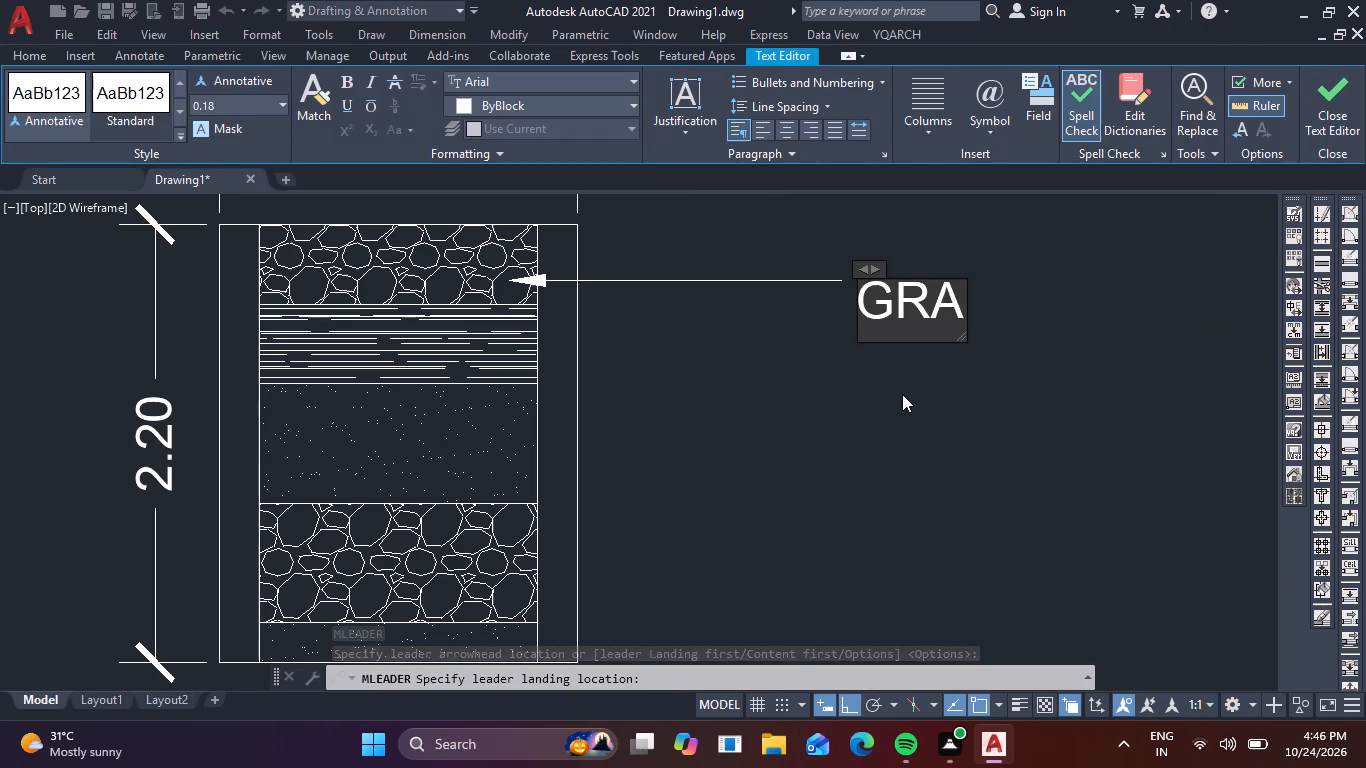
text(VE)
key(l)
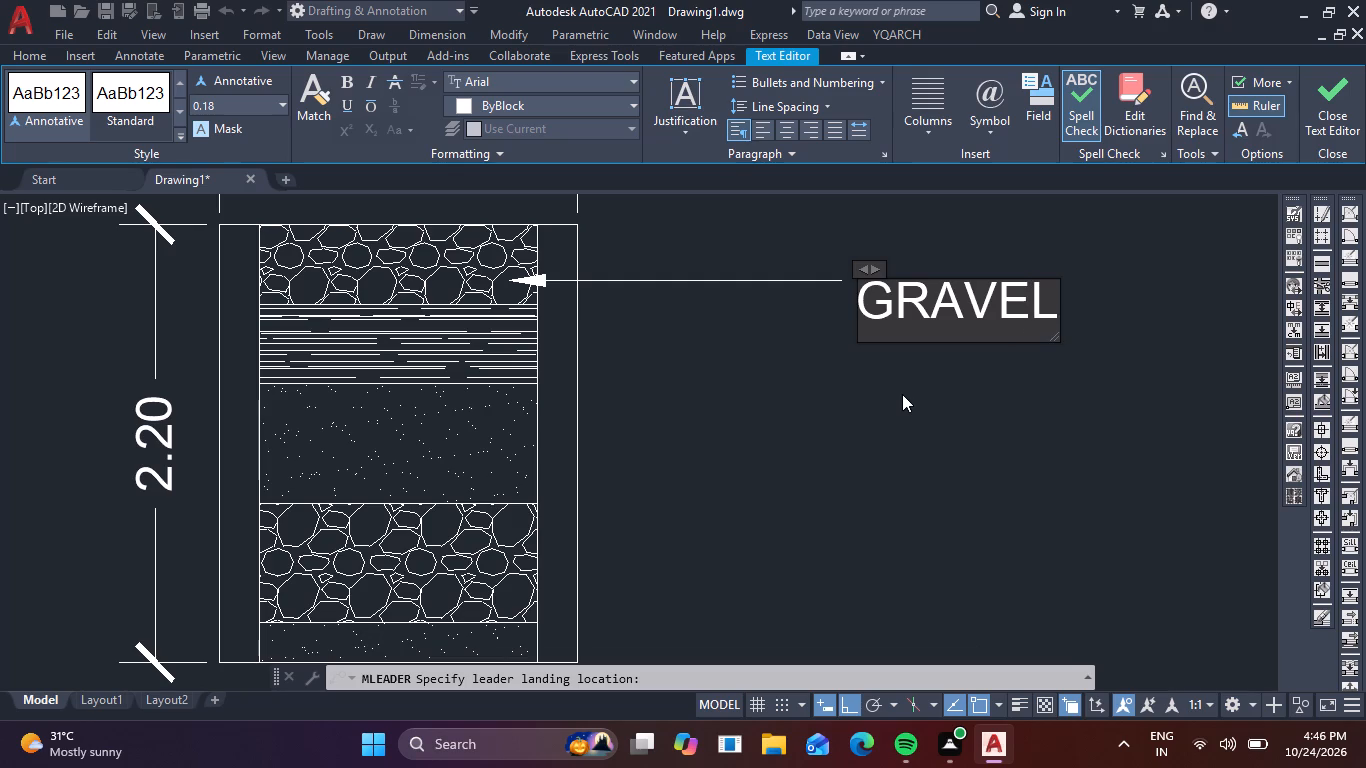
key(space)
text(40)
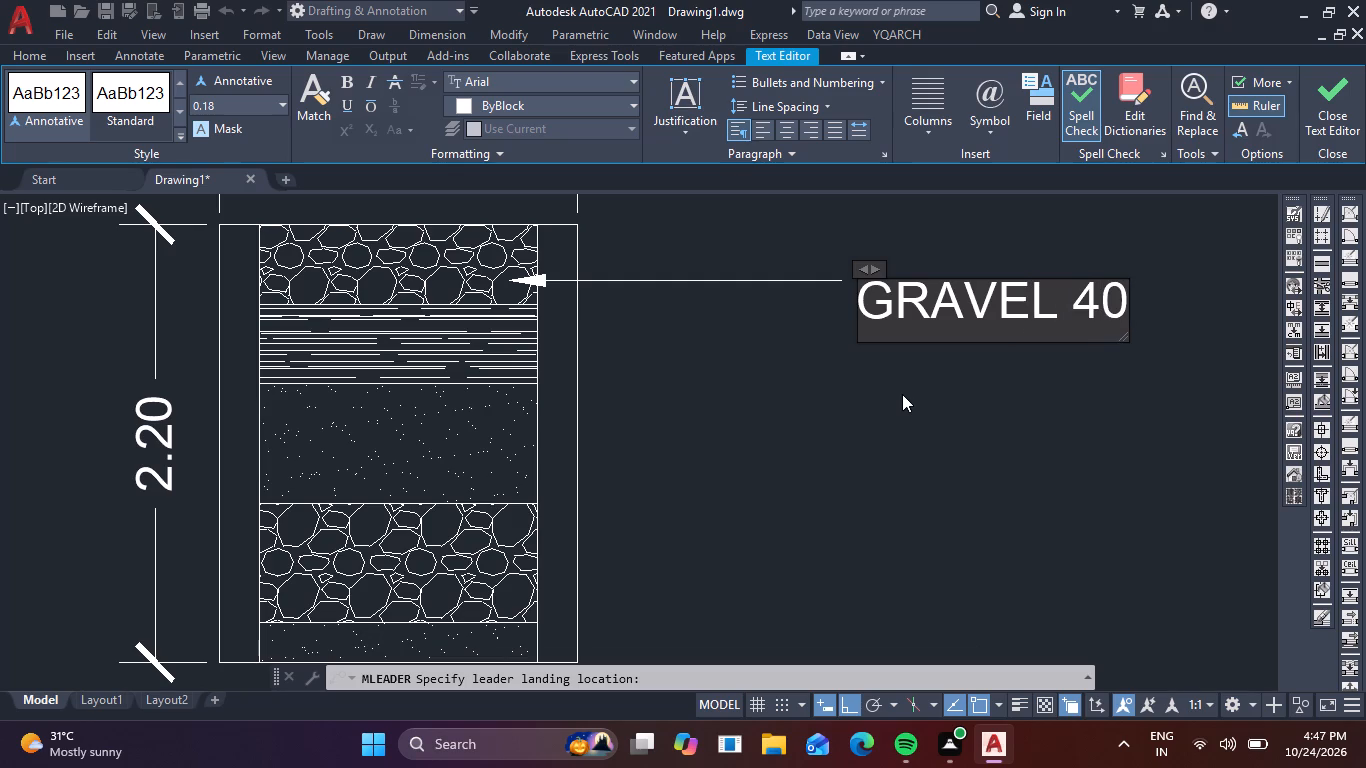
key(space)
text(CM)
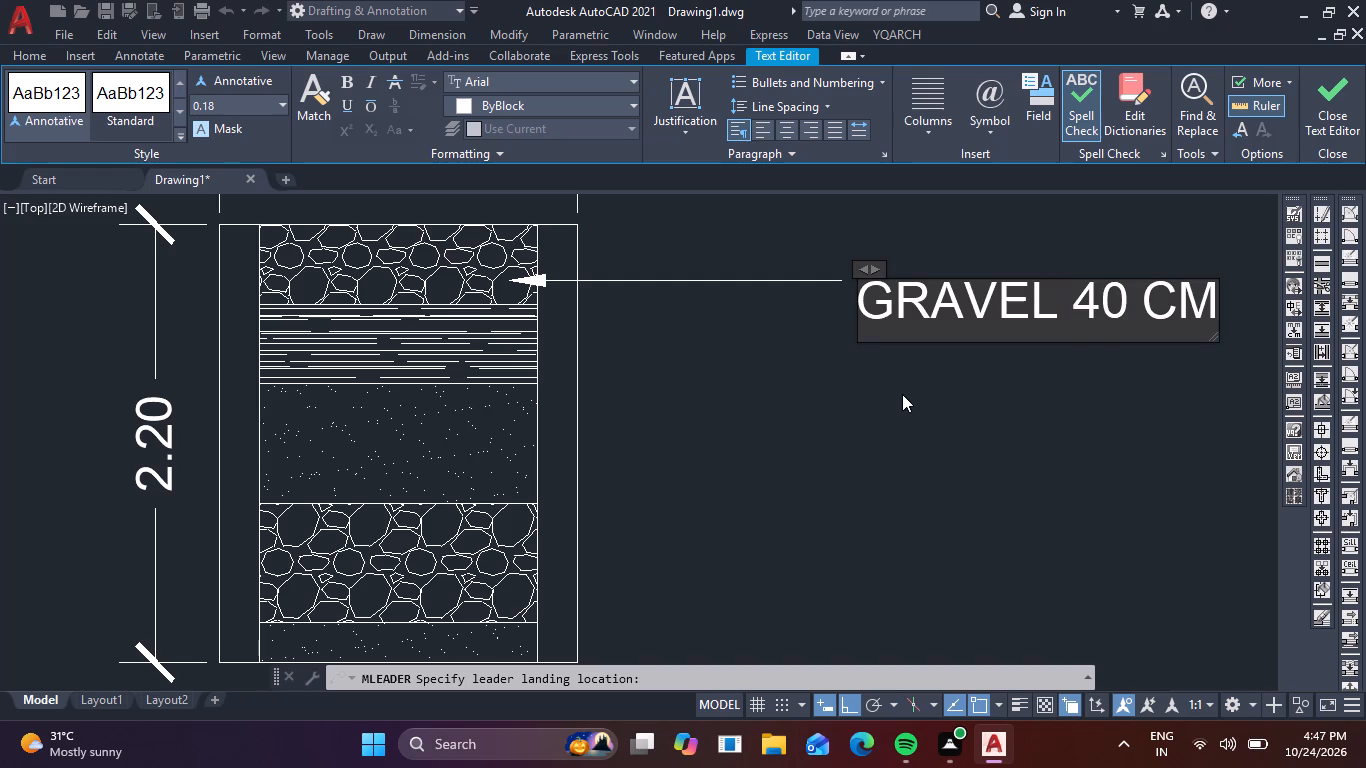
key(space)
click(861, 400)
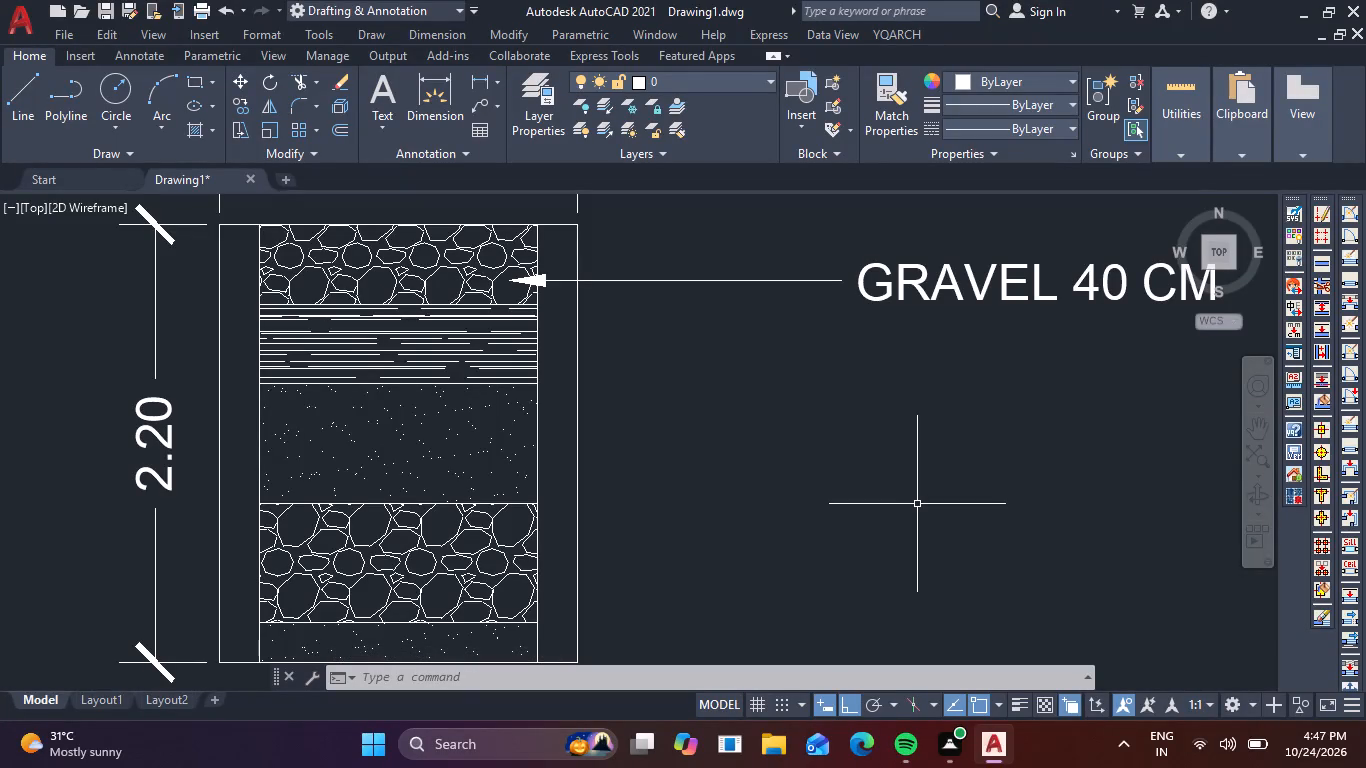
Add a multileader pointing to the line-hatched layer below the top gravel with the text CHARCOAL 40CM.
key(space)
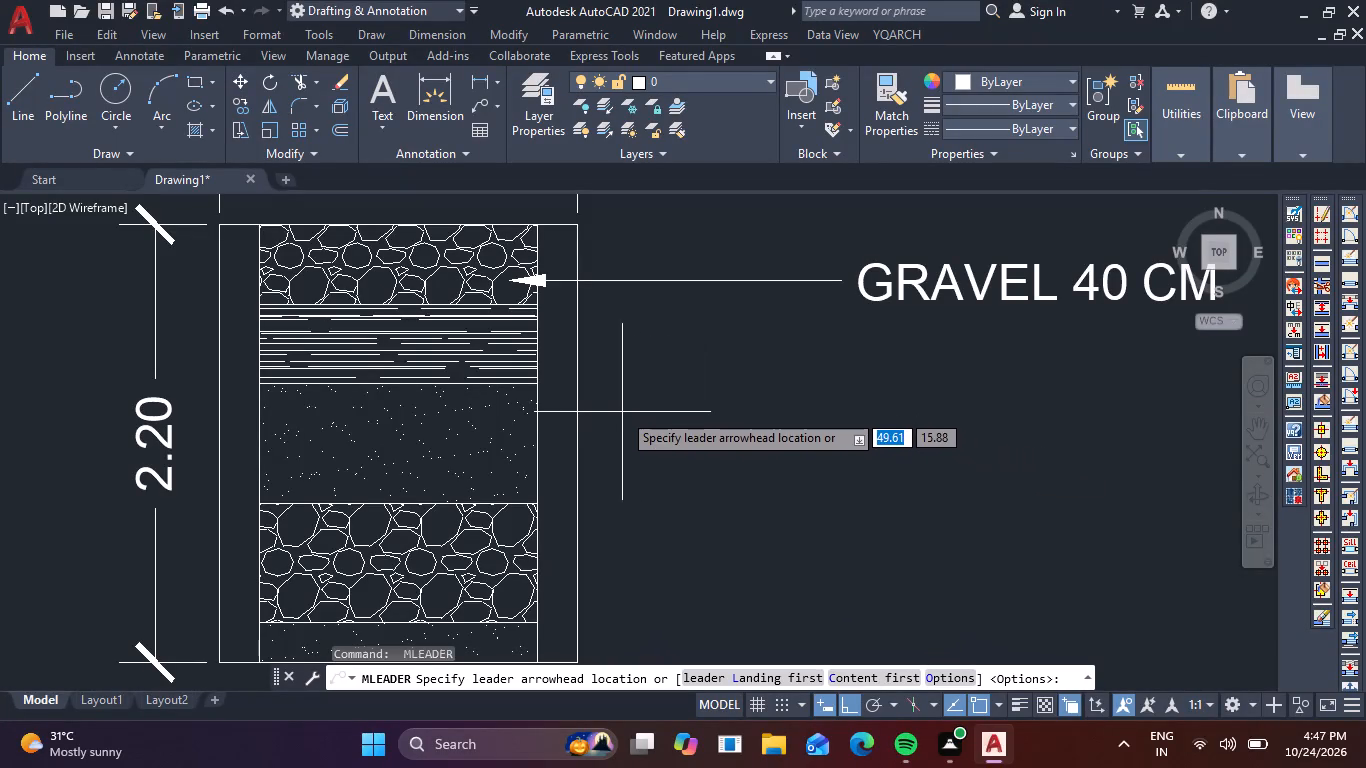
click(520, 354)
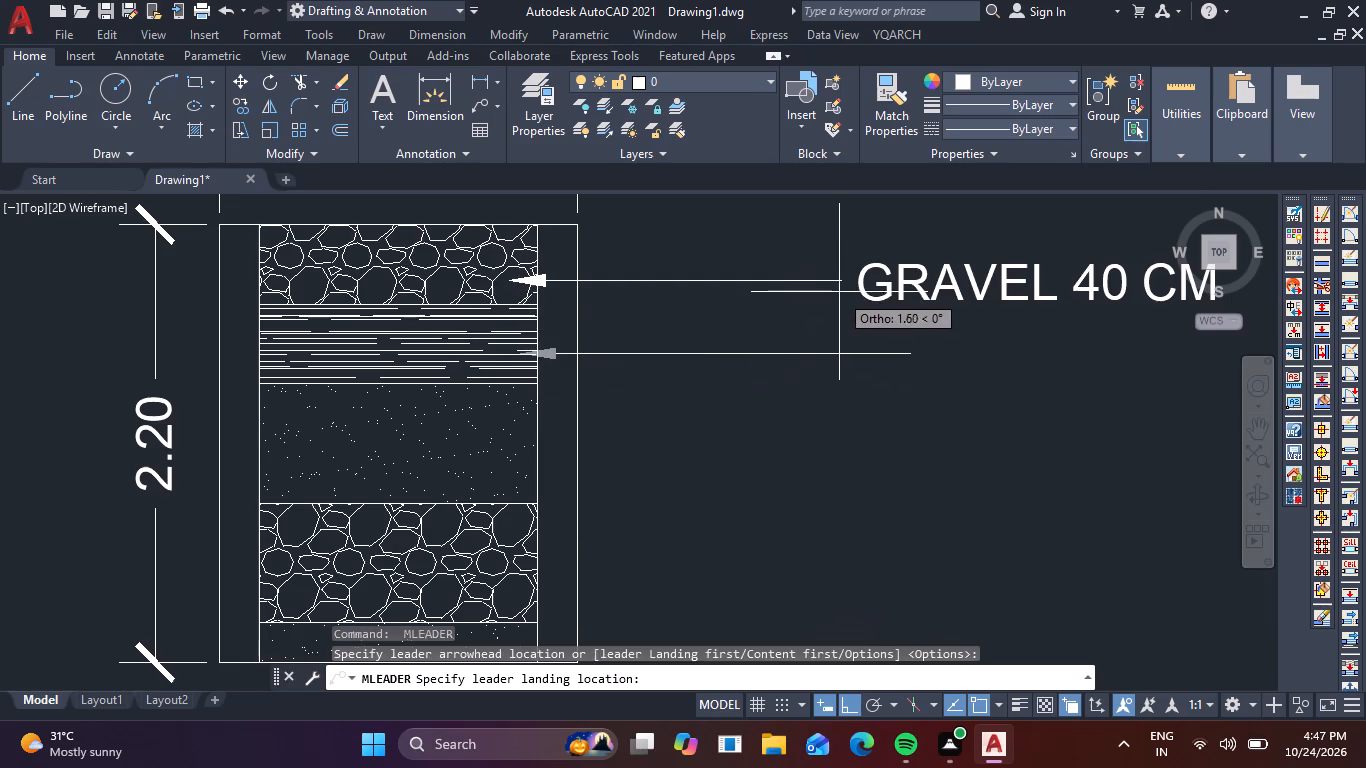
click(759, 361)
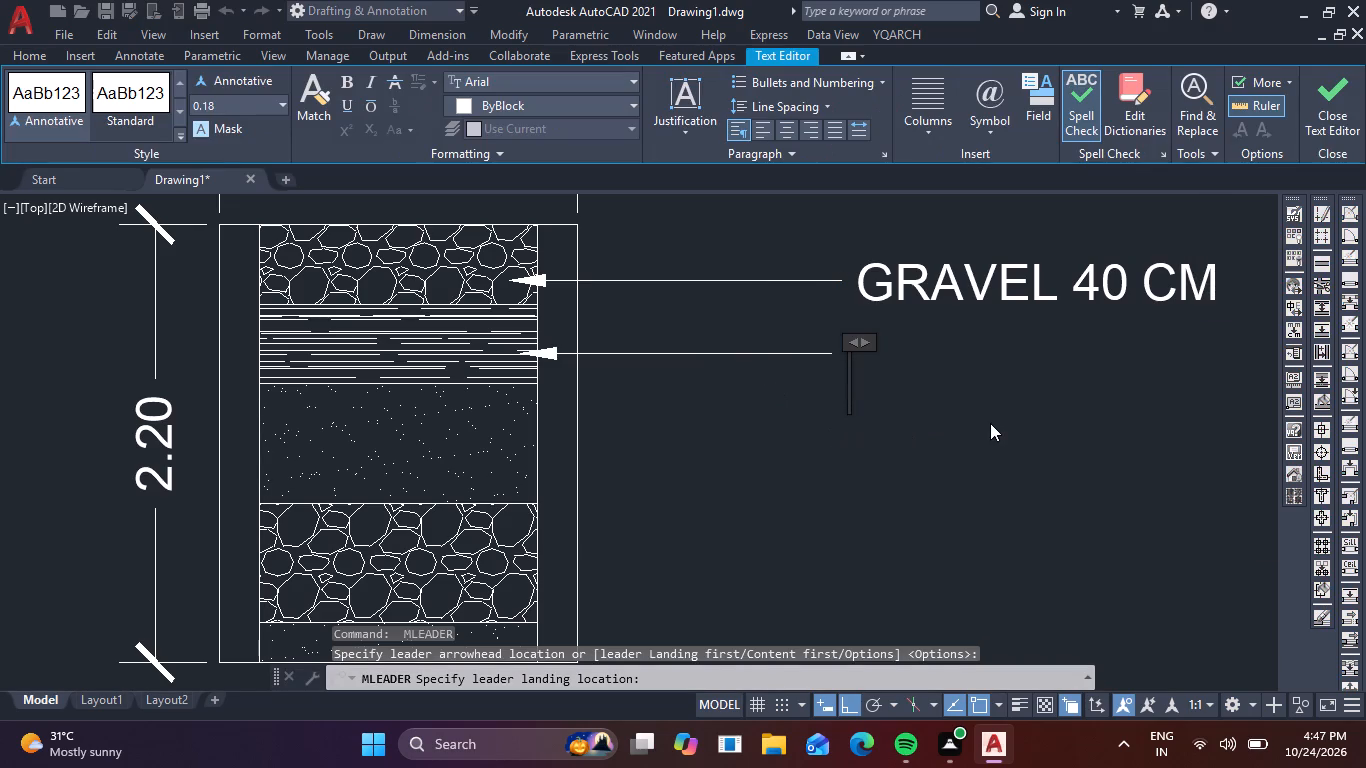
text(CHA)
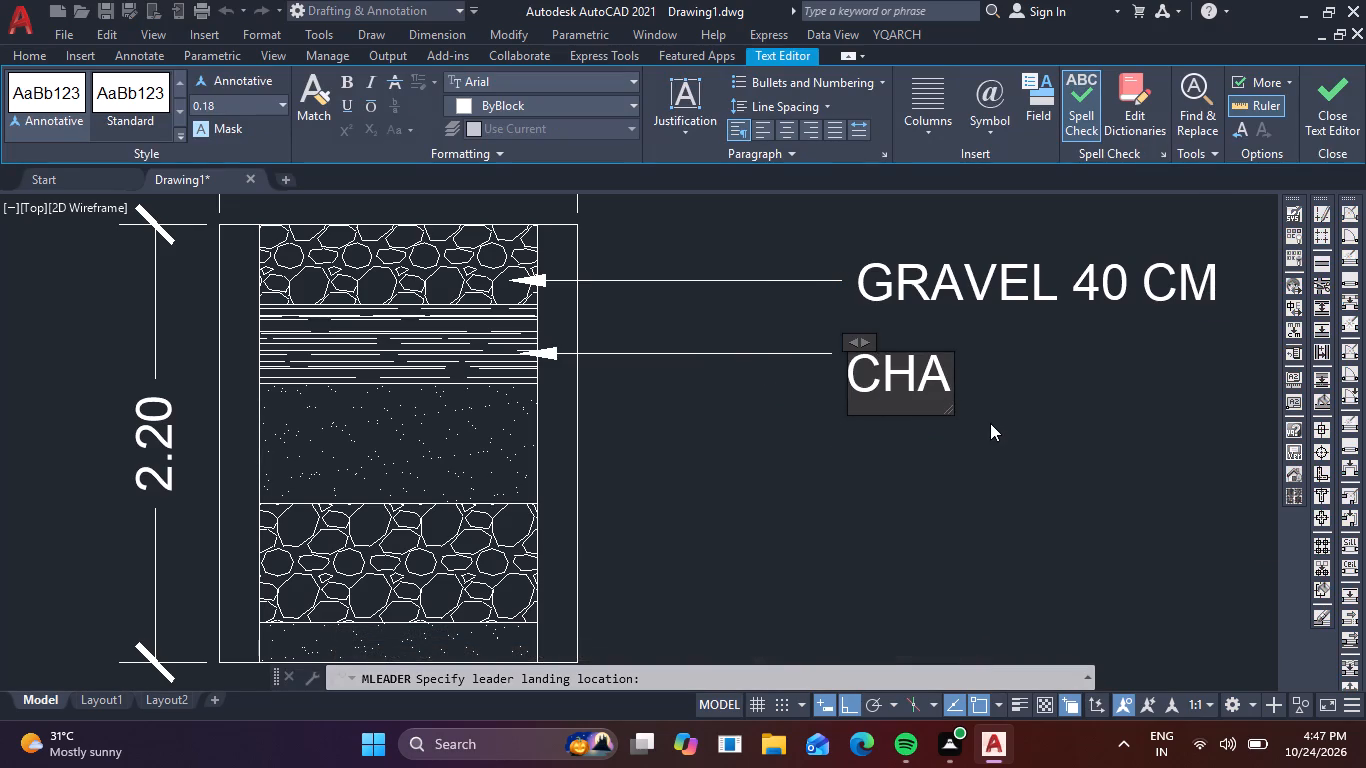
key(r)
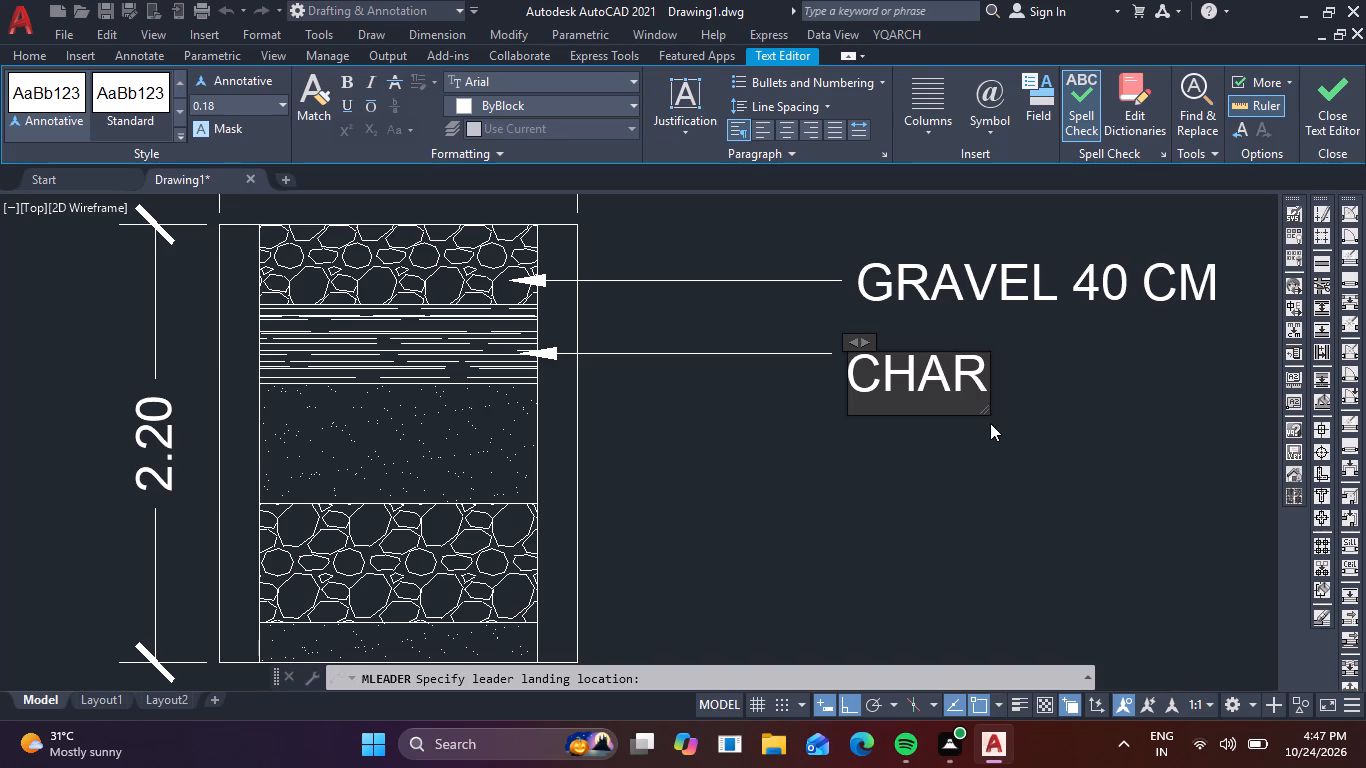
text(CO)
key(a)
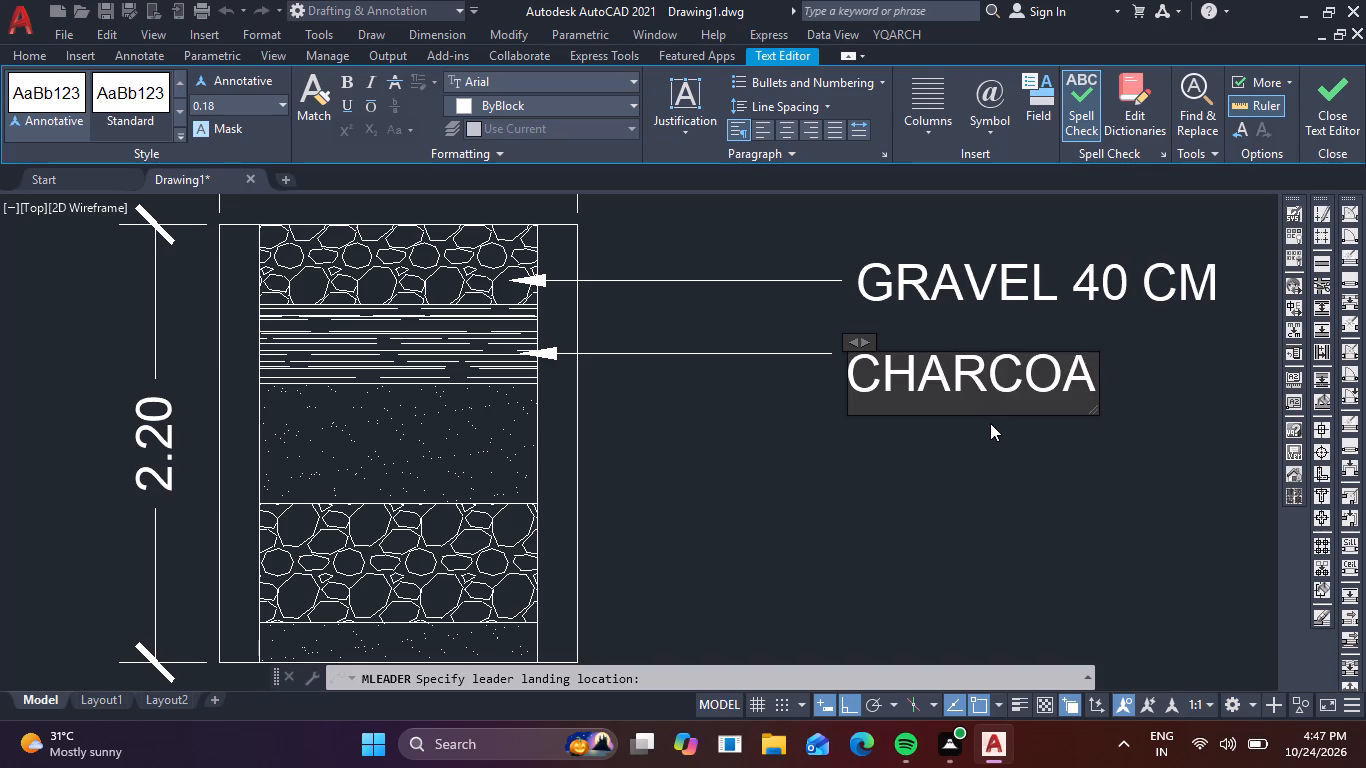
key(l)
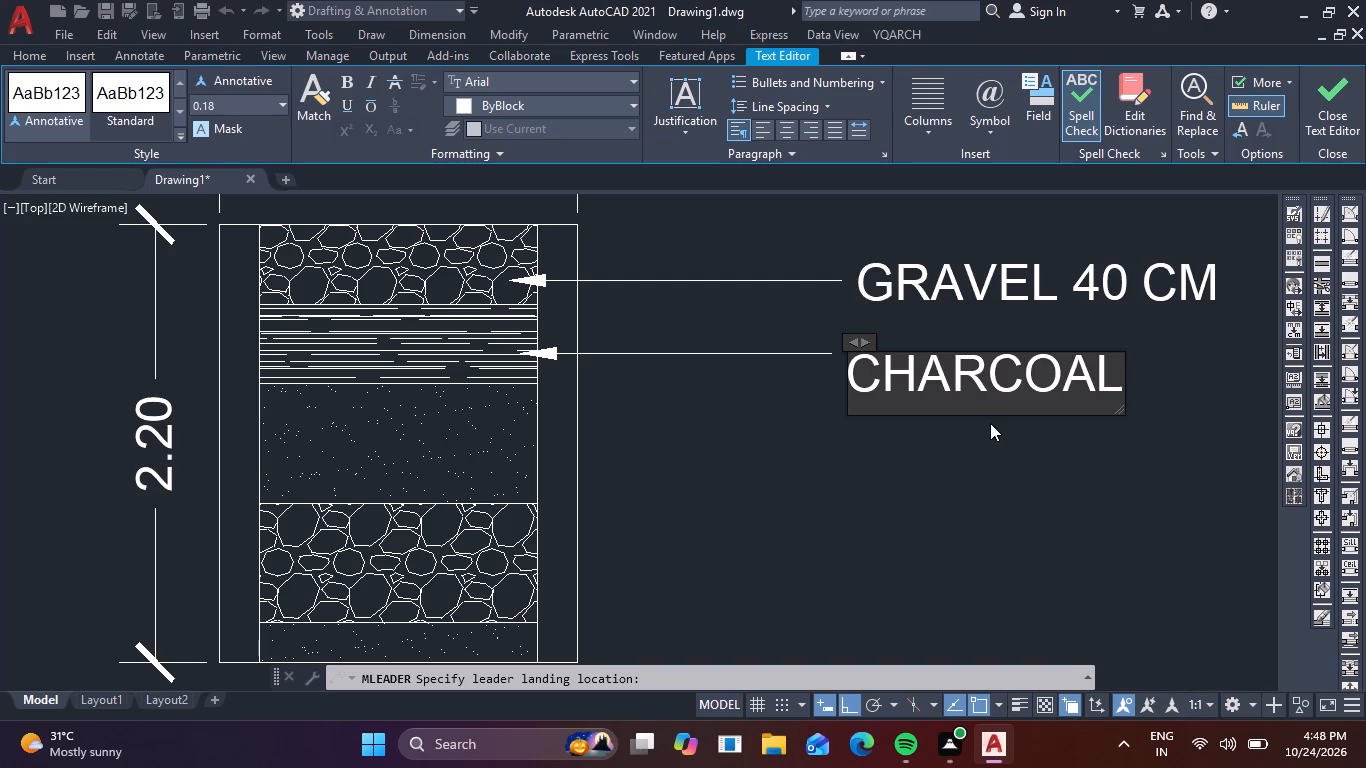
key(space)
text(40)
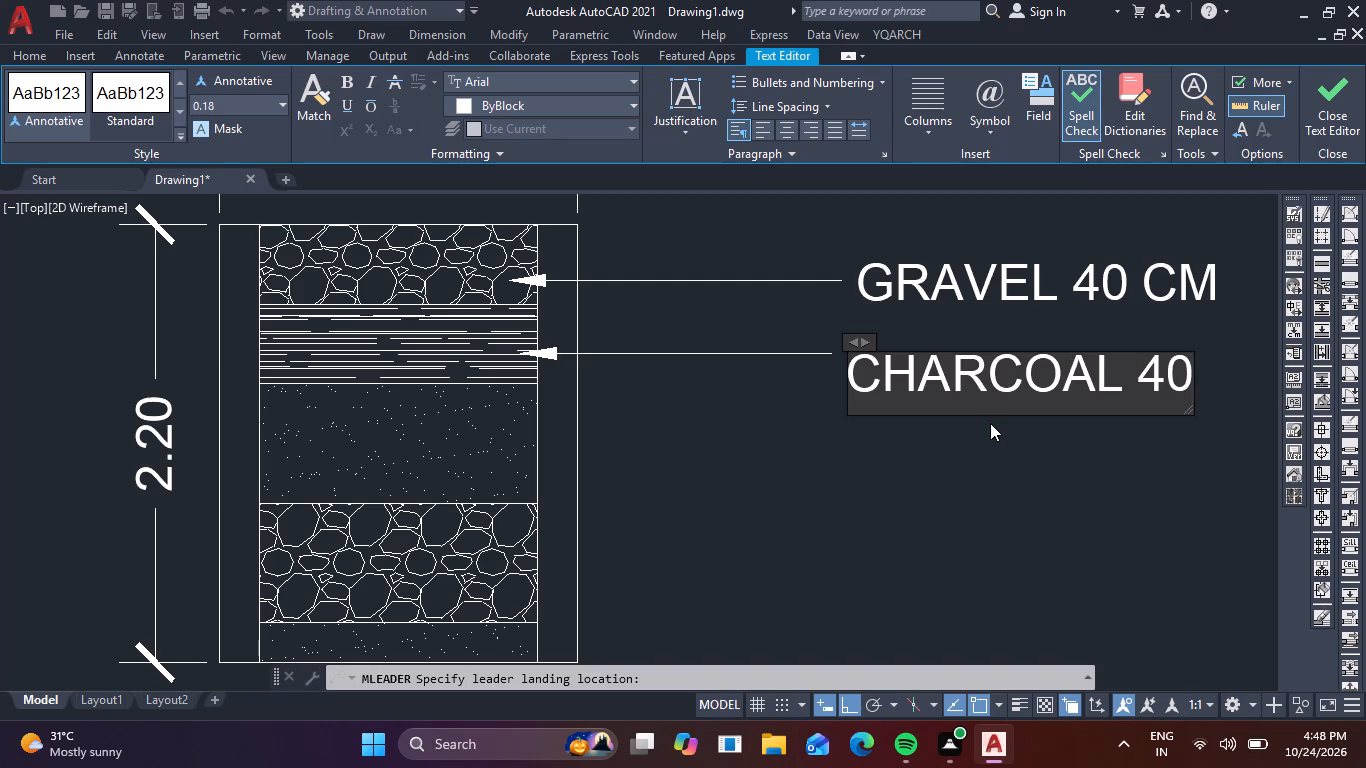
text(CM)
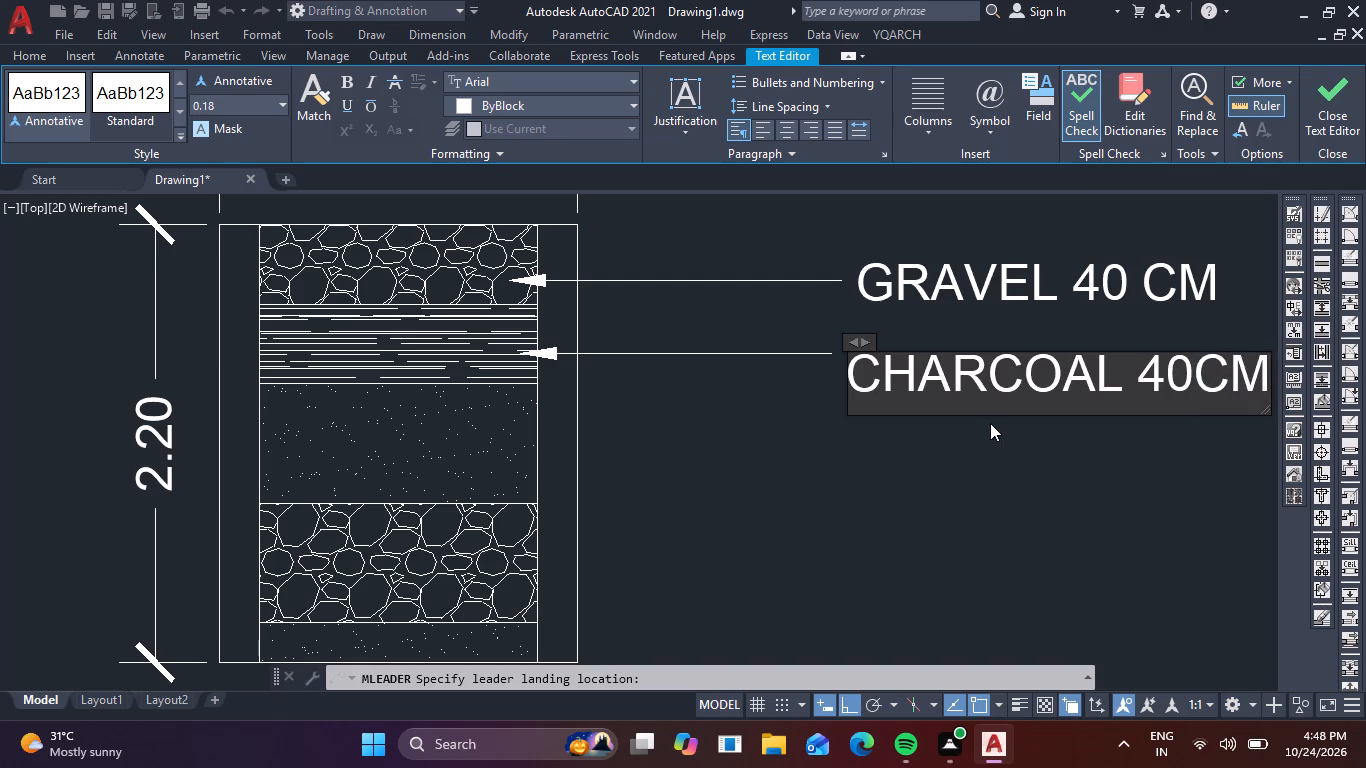
click(735, 439)
Add a multileader pointing to the dotted layer below the charcoal with the text SAND 60CM.
middle_drag(748, 487, 719, 380)
key(space)
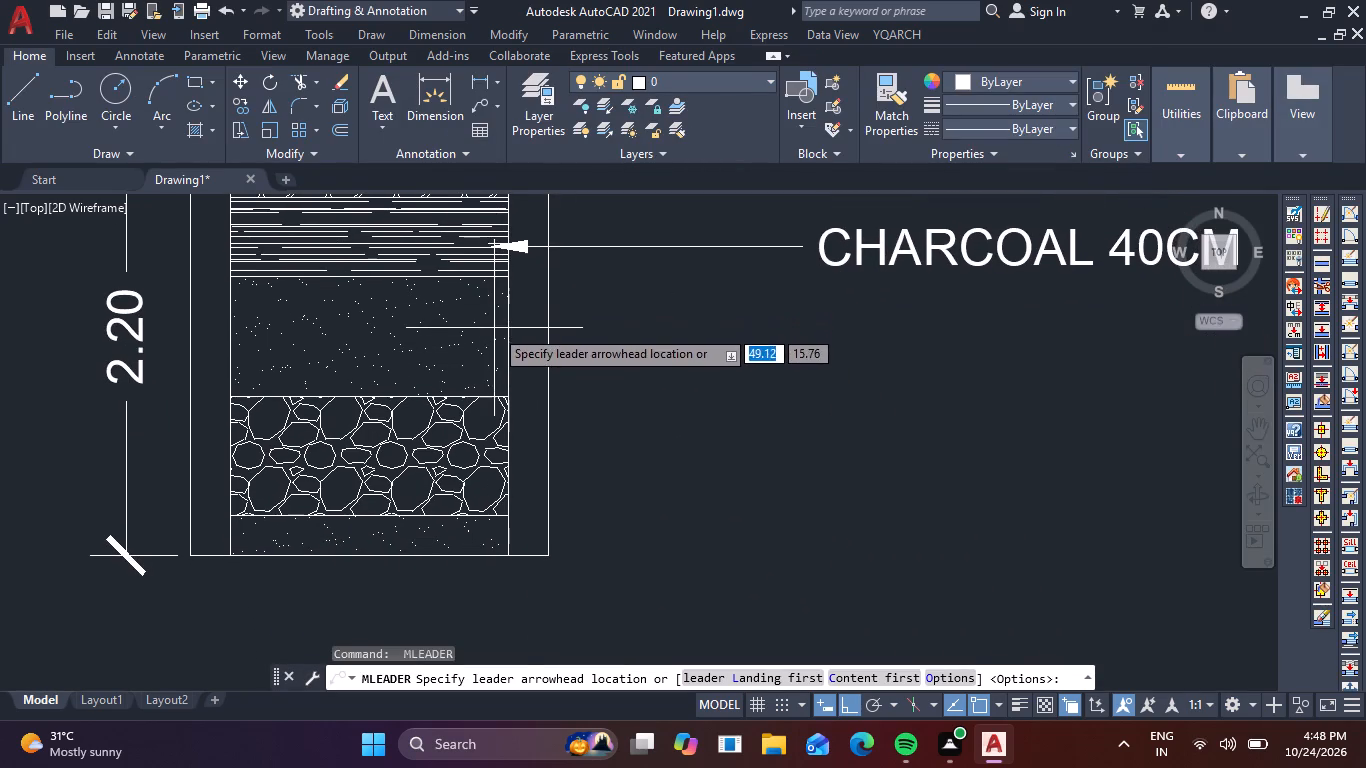
click(494, 328)
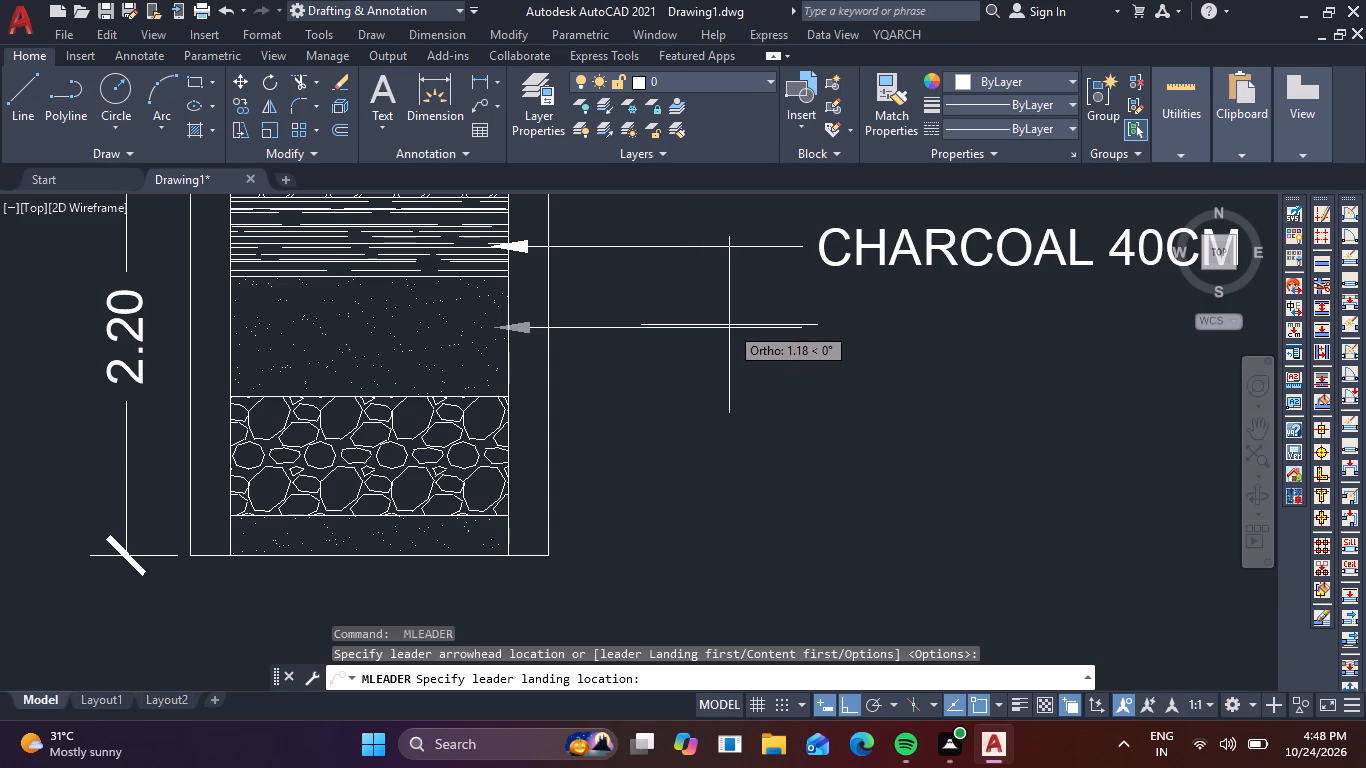
click(729, 325)
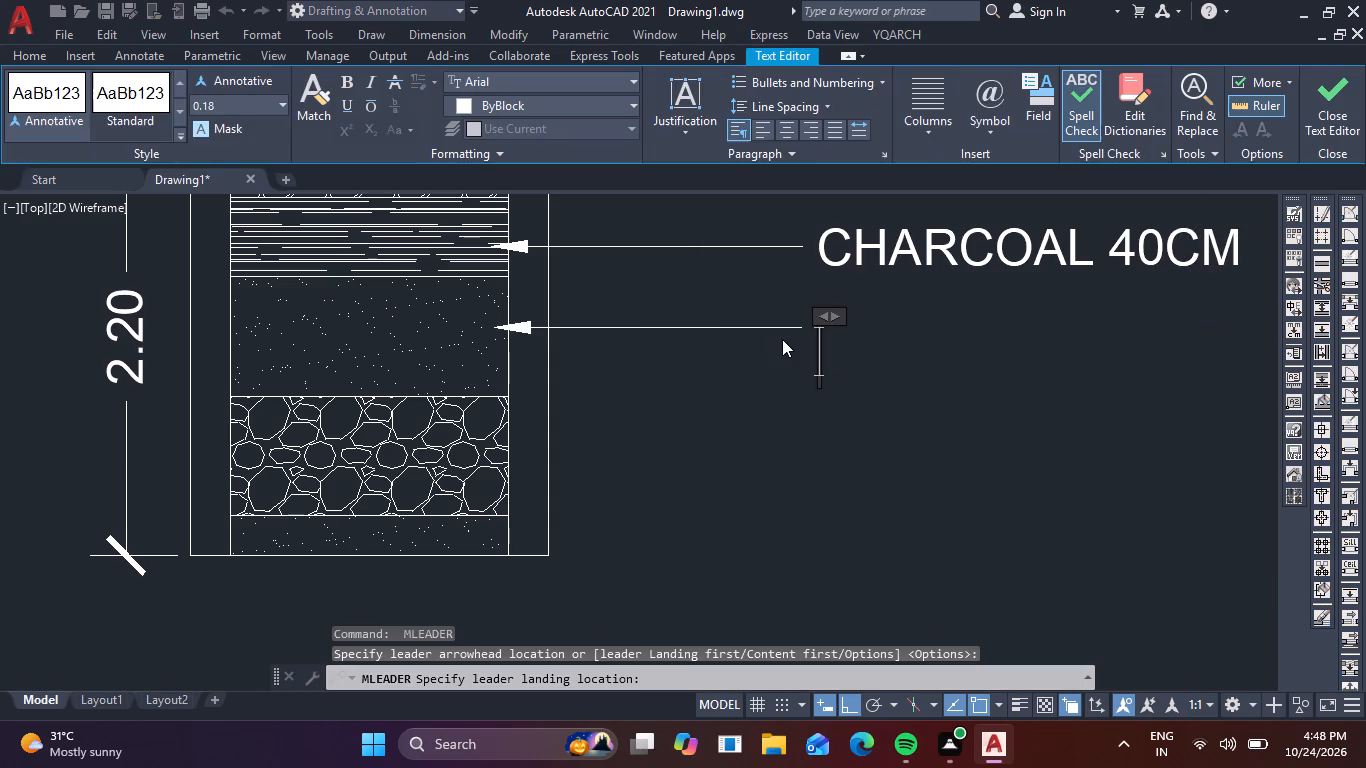
text(SA)
text(ND)
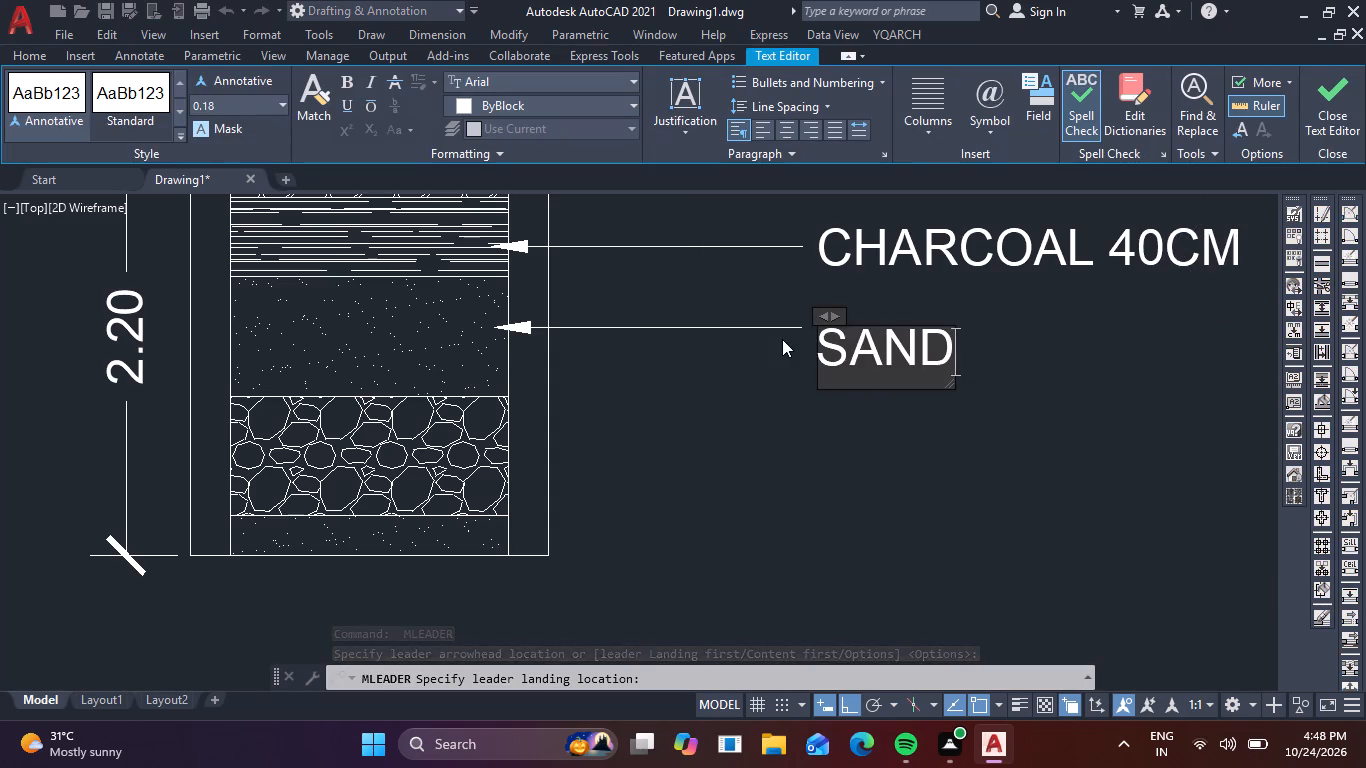
key(space)
text(60)
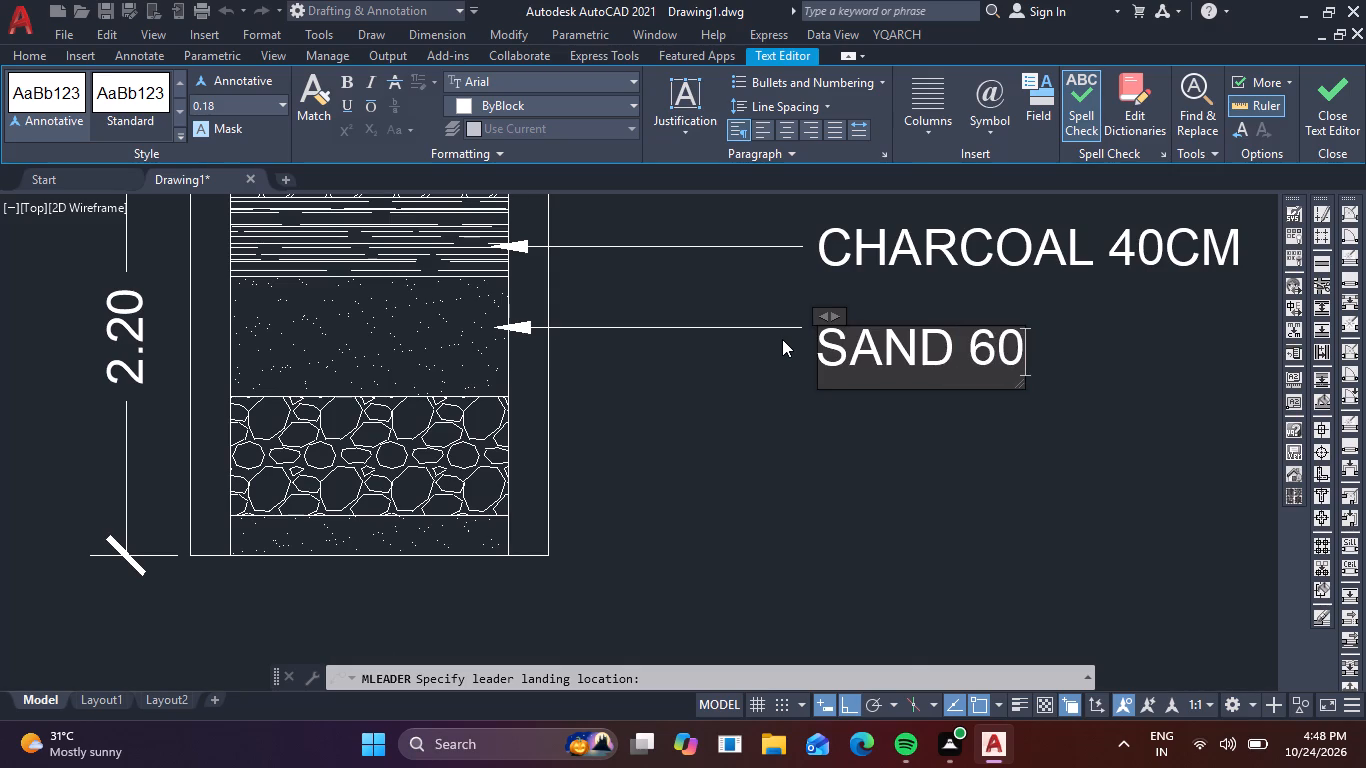
key(space)
key(BackSpace)
text(CM)
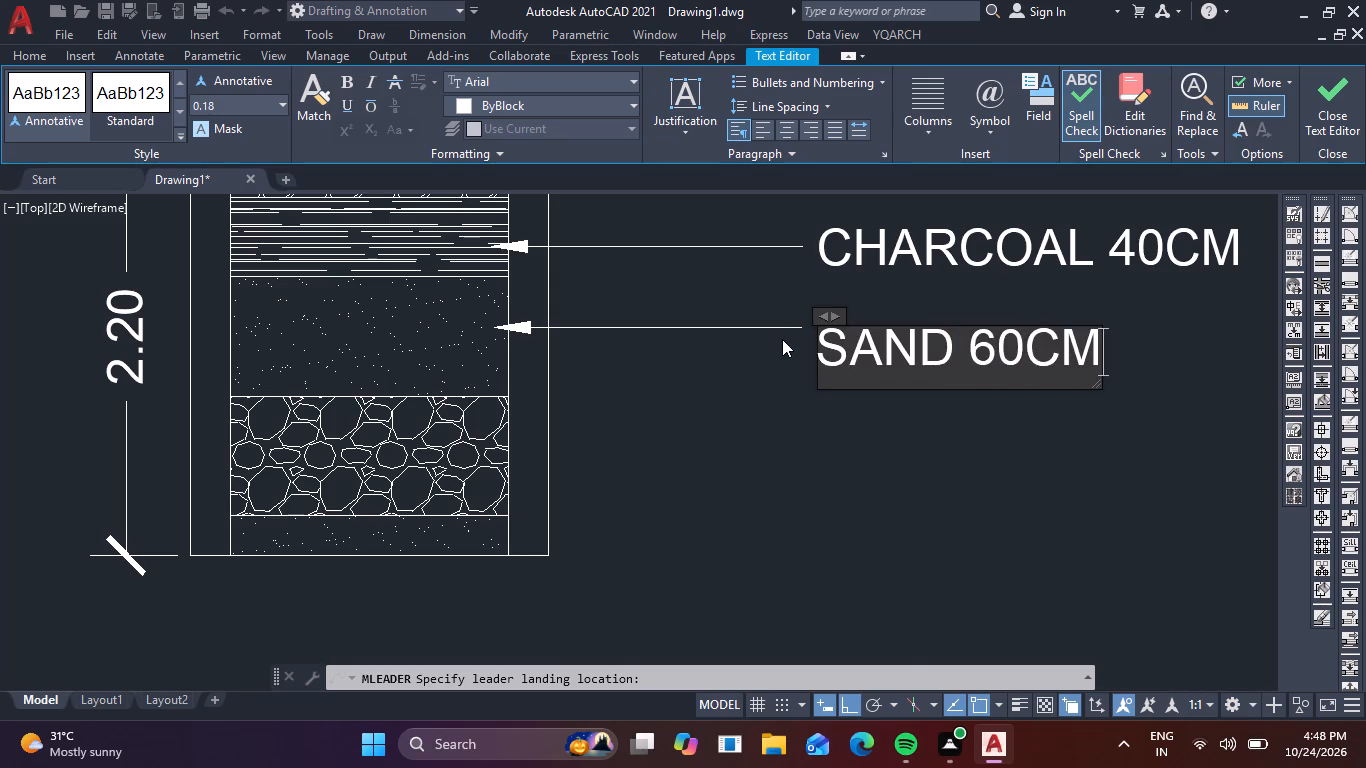
click(762, 429)
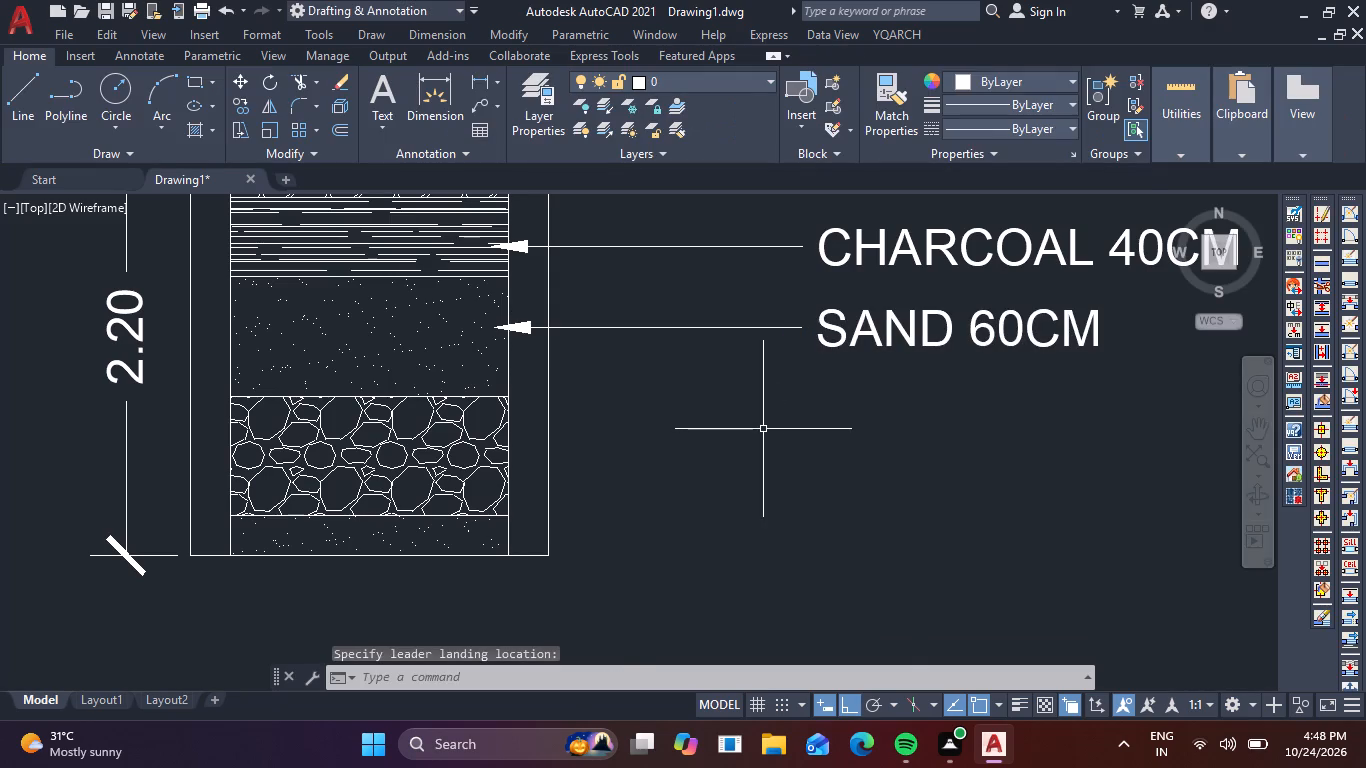
Add a multileader pointing to the lower stone-hatched layer of the detail with the text GRAVEL 60CM.
key(space)
click(492, 454)
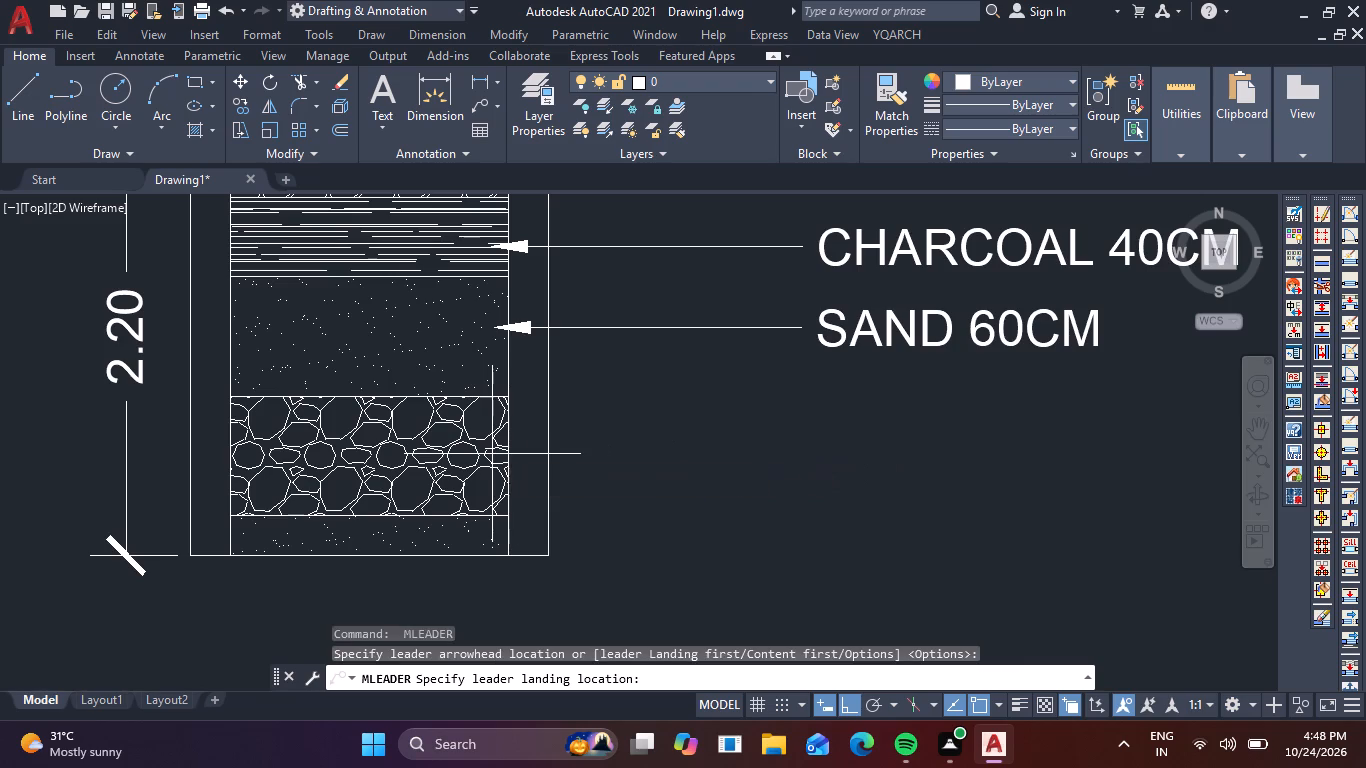
click(720, 458)
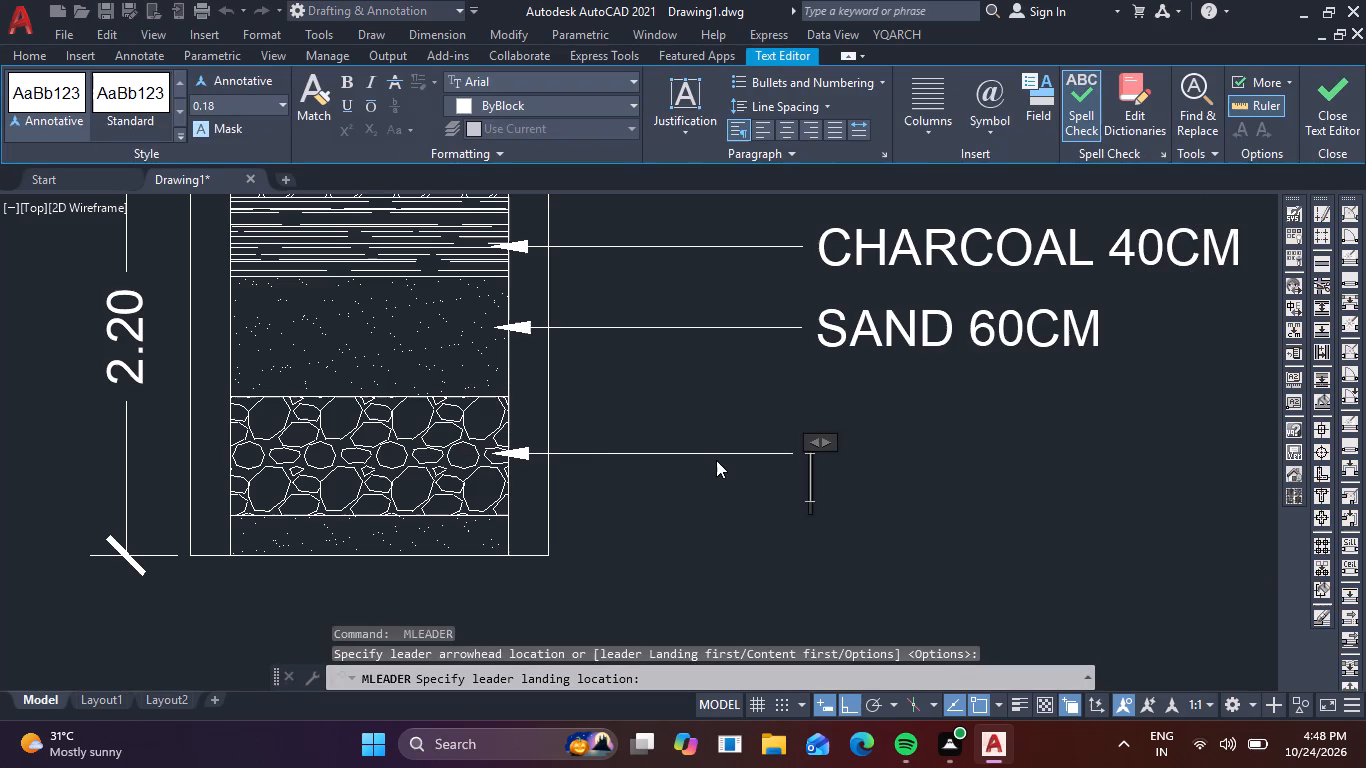
text(GRS)
text(VEL)
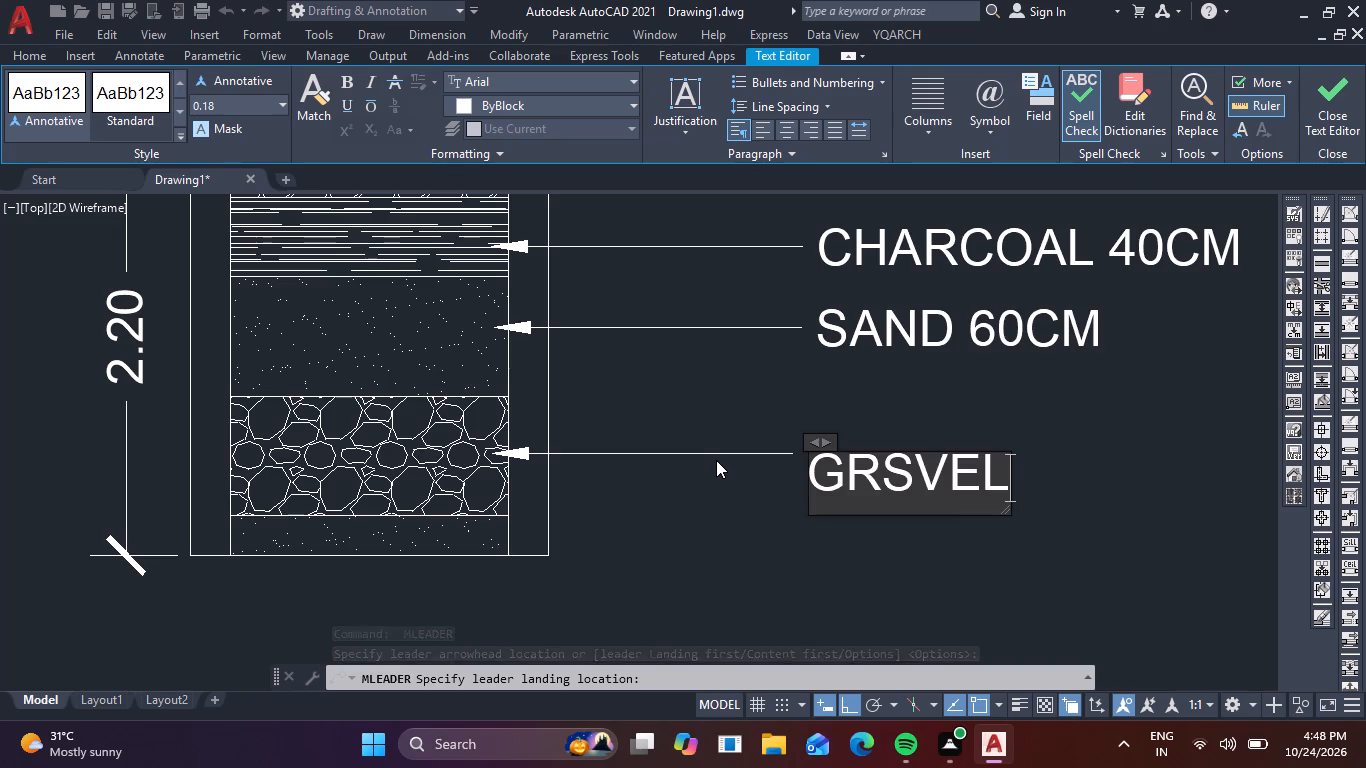
key(space)
text(60)
text(CM)
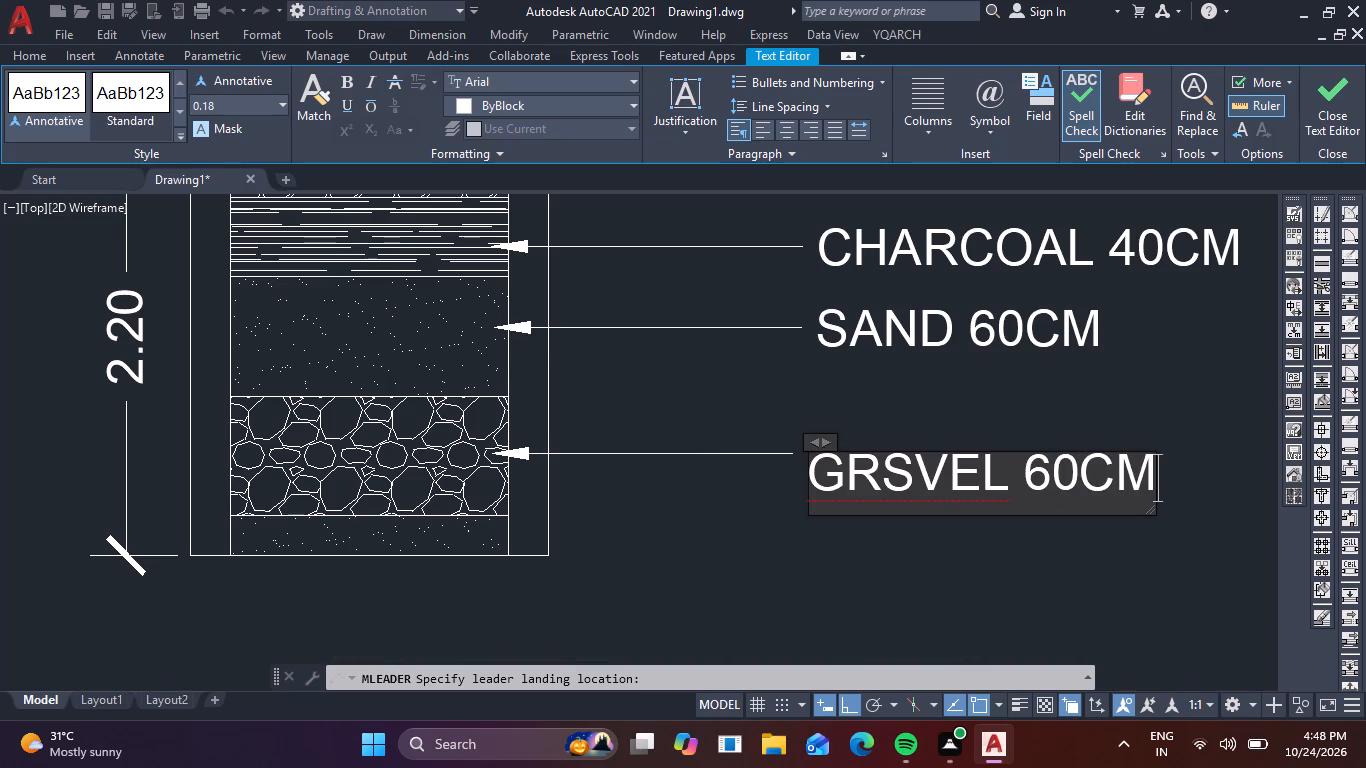
click(916, 477)
key(BackSpace)
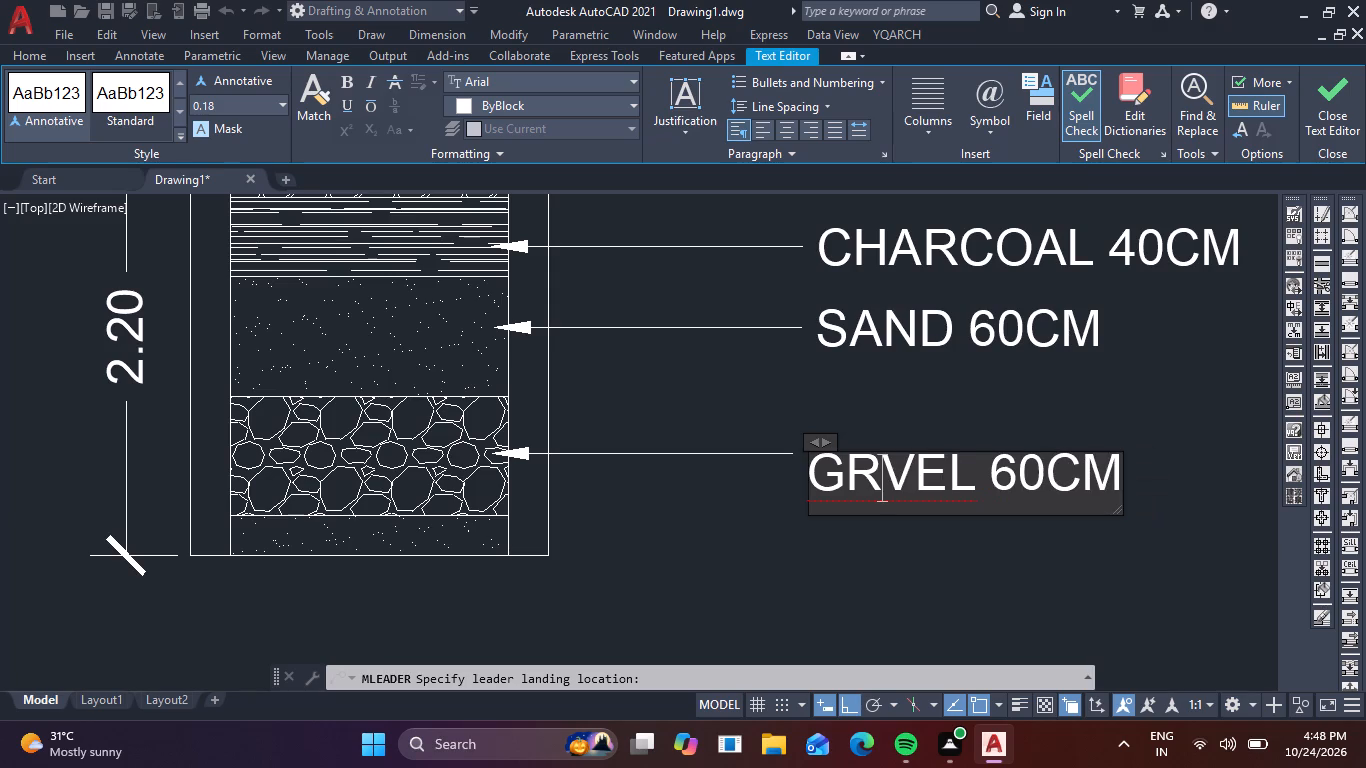
key(a)
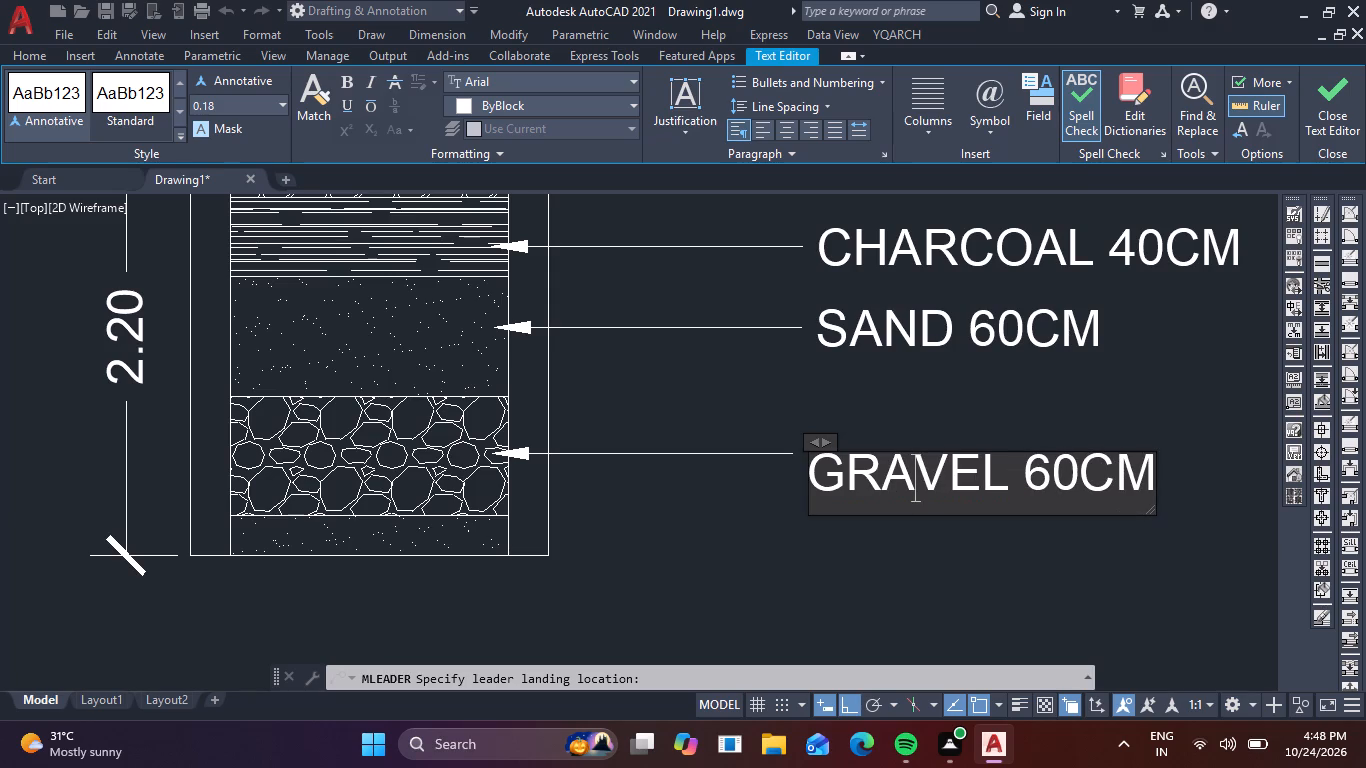
click(895, 562)
Add a multileader pointing to the thin dotted bottom layer of the detail with the text SAND FILLING 20CM.
key(space)
click(490, 540)
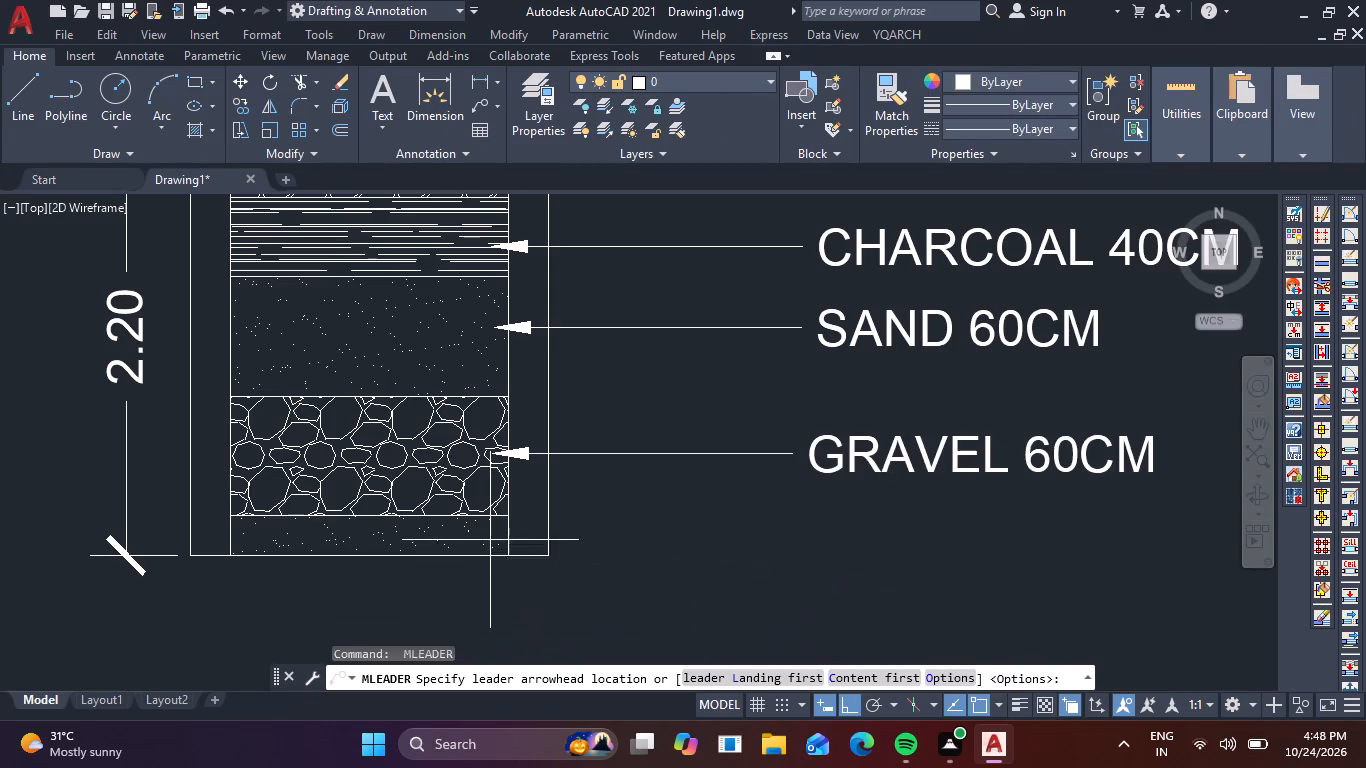
click(713, 552)
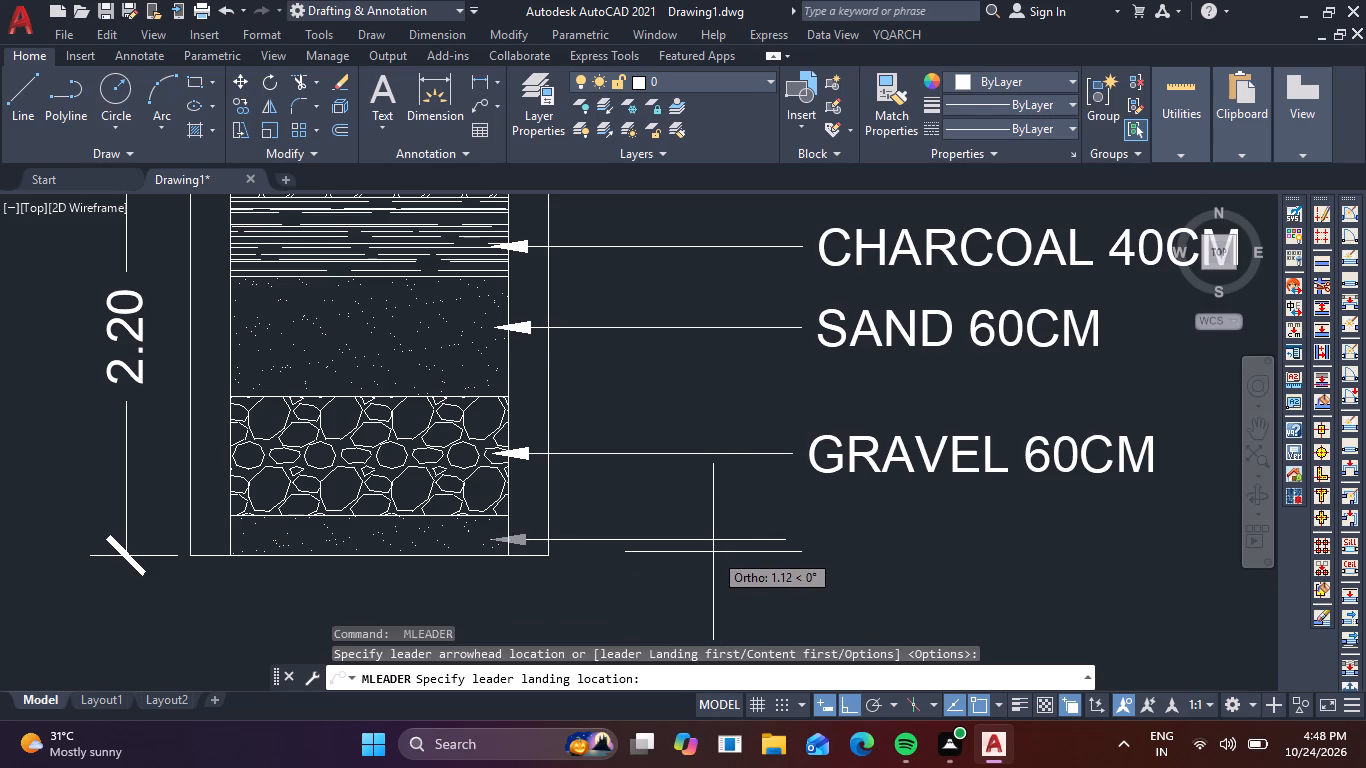
text(SAND)
key(space)
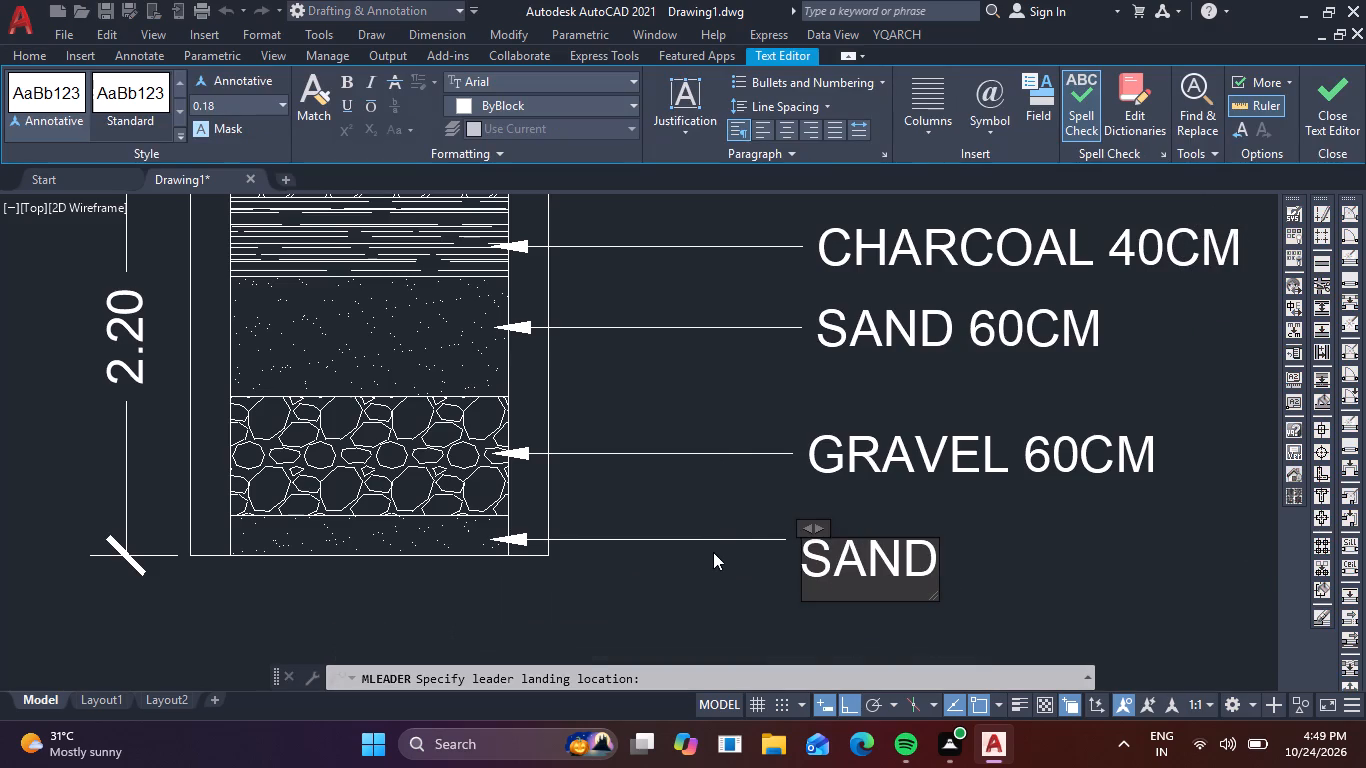
text(FILLING)
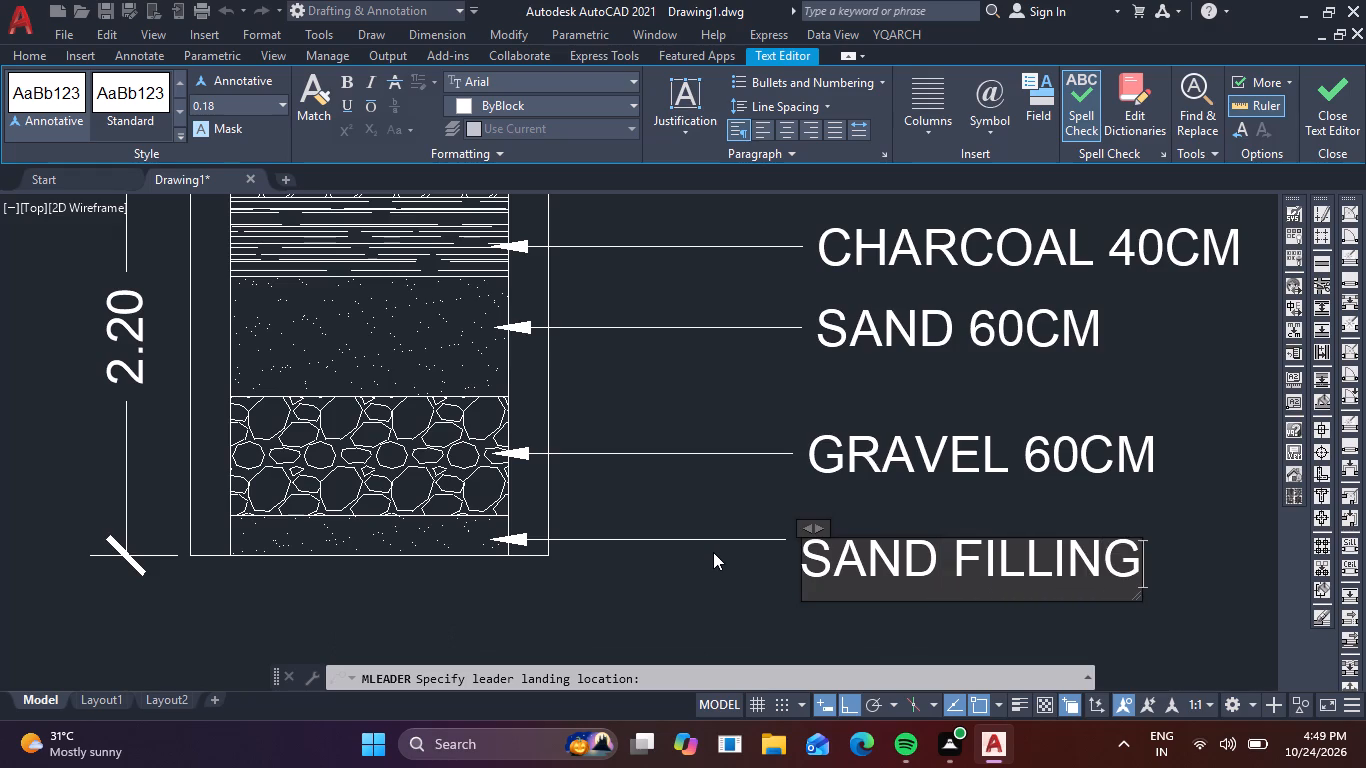
key(space)
text(20)
text(CM)
click(753, 533)
Move the layered detail with its dimensions and leaders, with Ortho off, into the lower-left quadrant of the location plan's crossroads.
scroll(758, 532, down, 2)
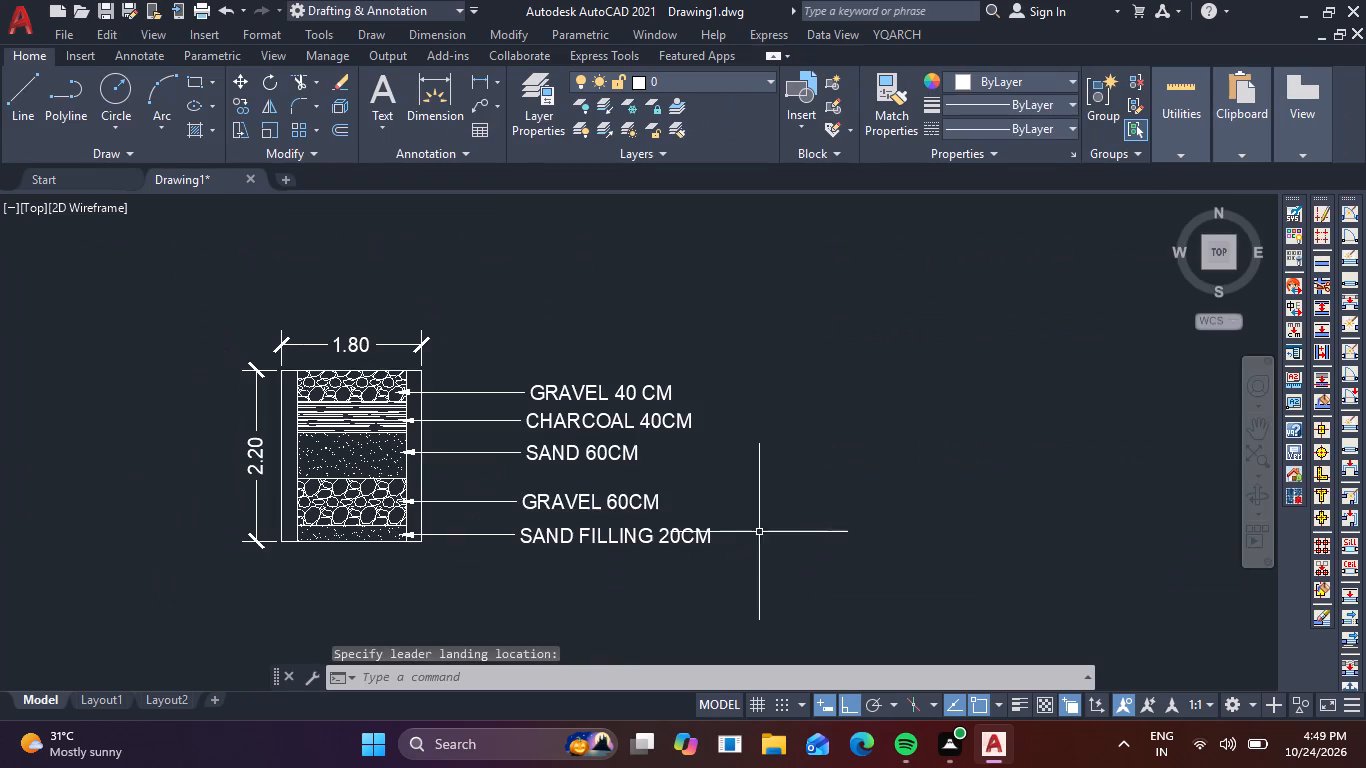
scroll(808, 506, down, 2)
scroll(585, 424, down, 2)
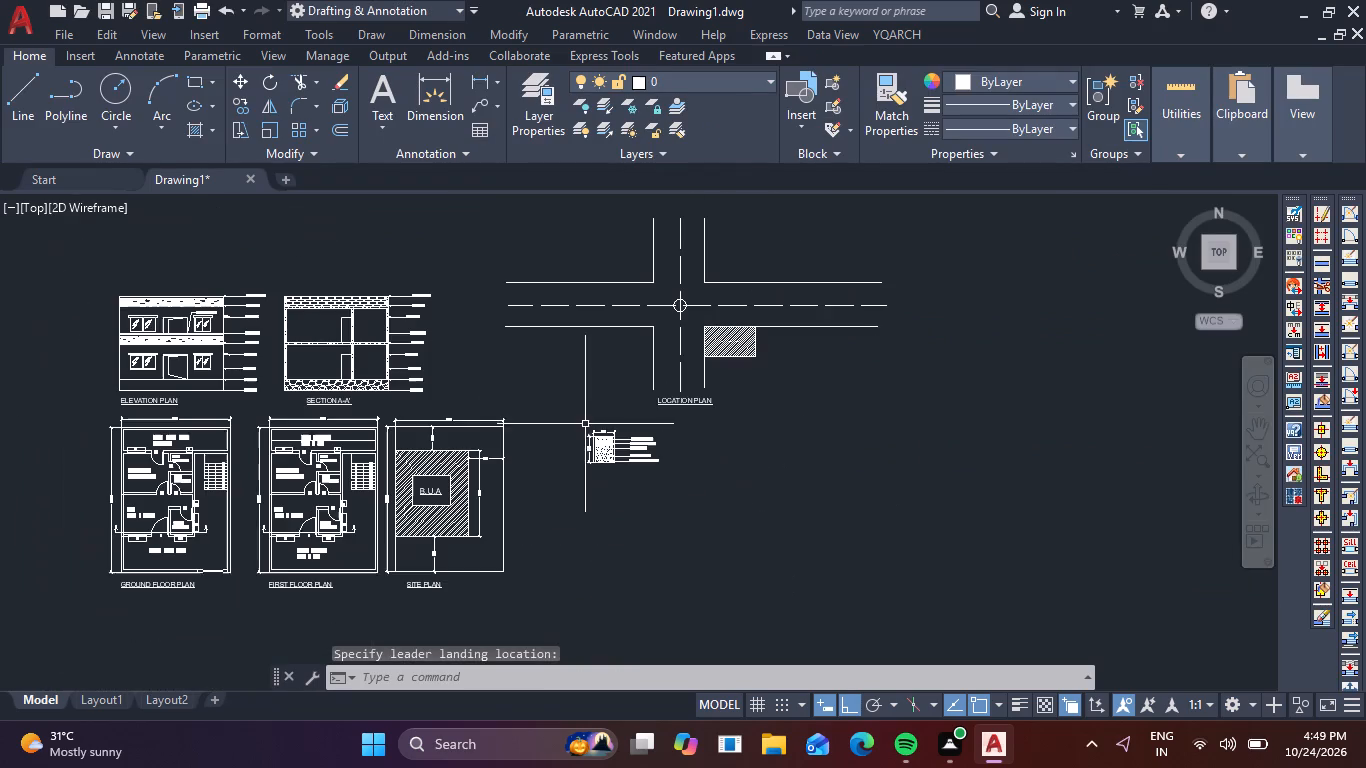
click(577, 404)
click(748, 519)
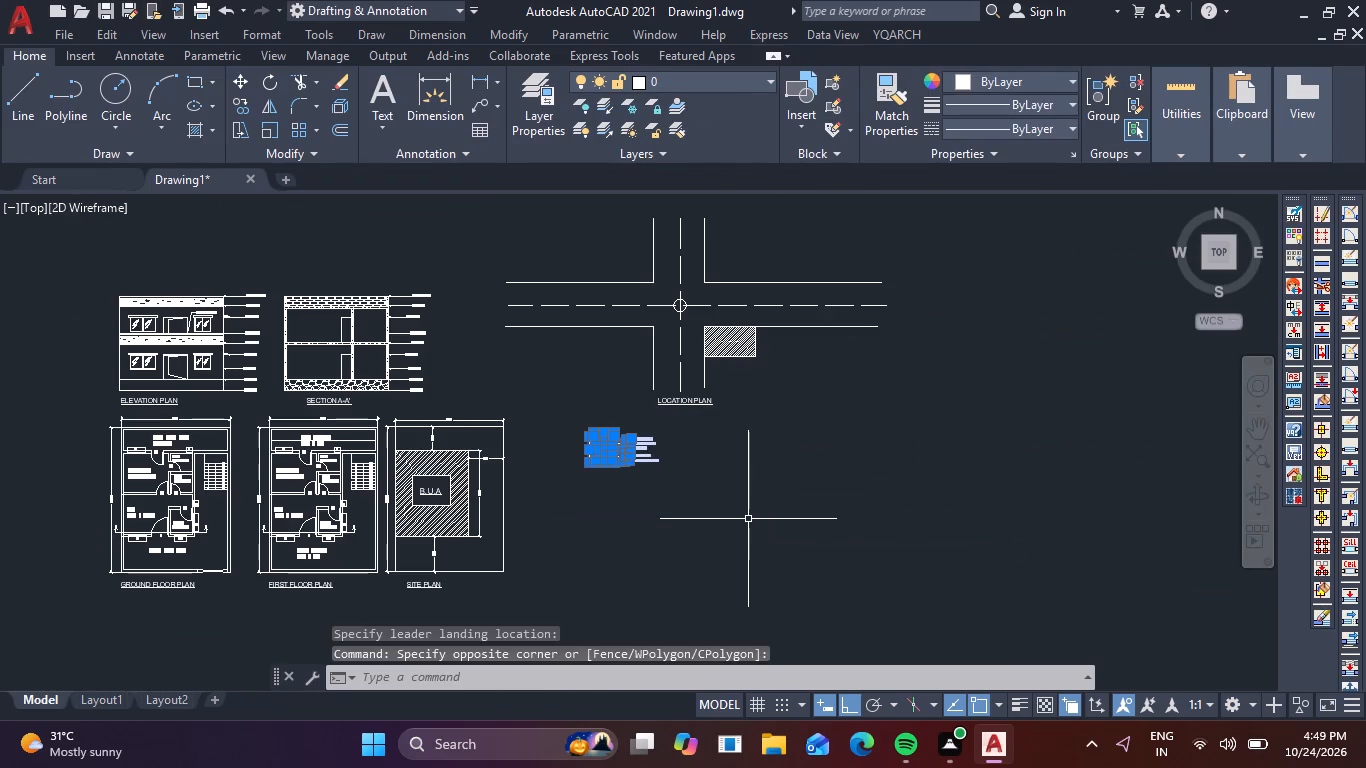
text(M)
key(space)
click(601, 444)
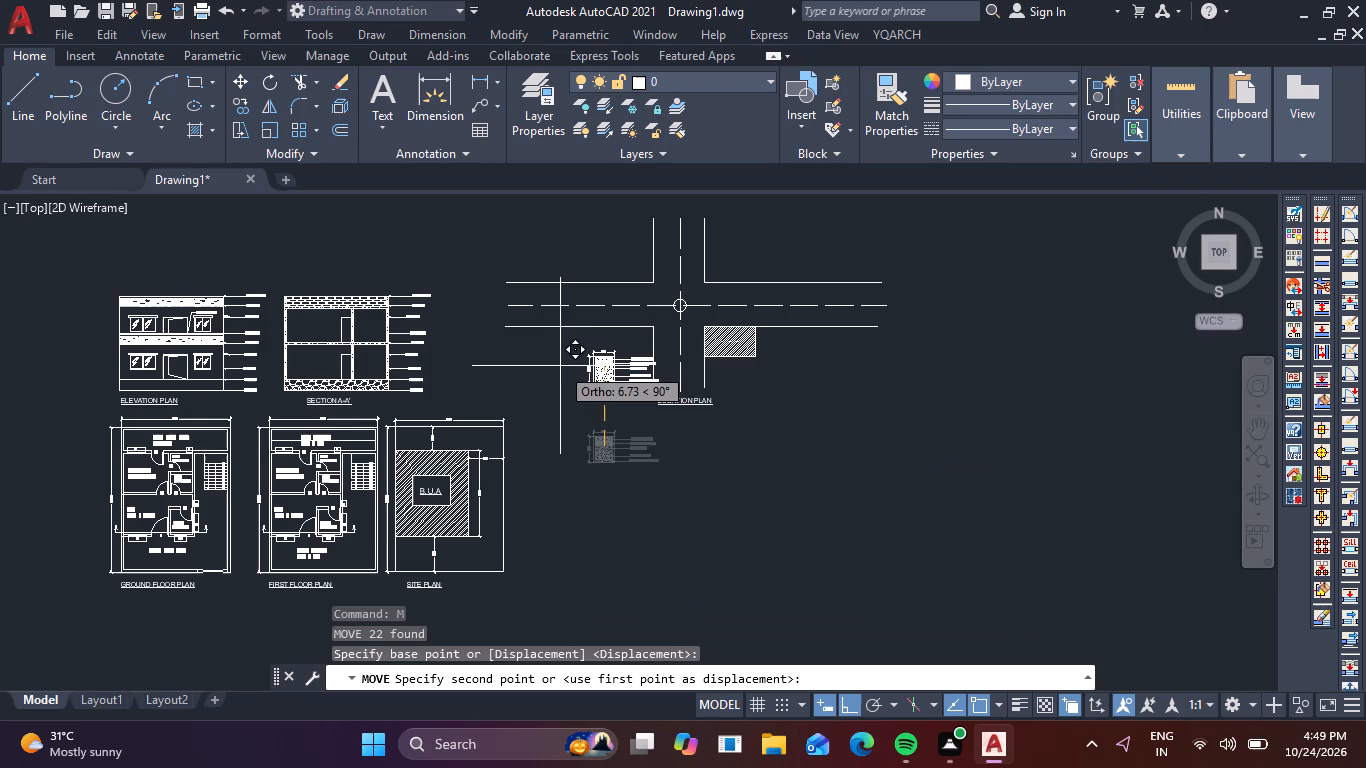
key(F8)
scroll(533, 361, up, 2)
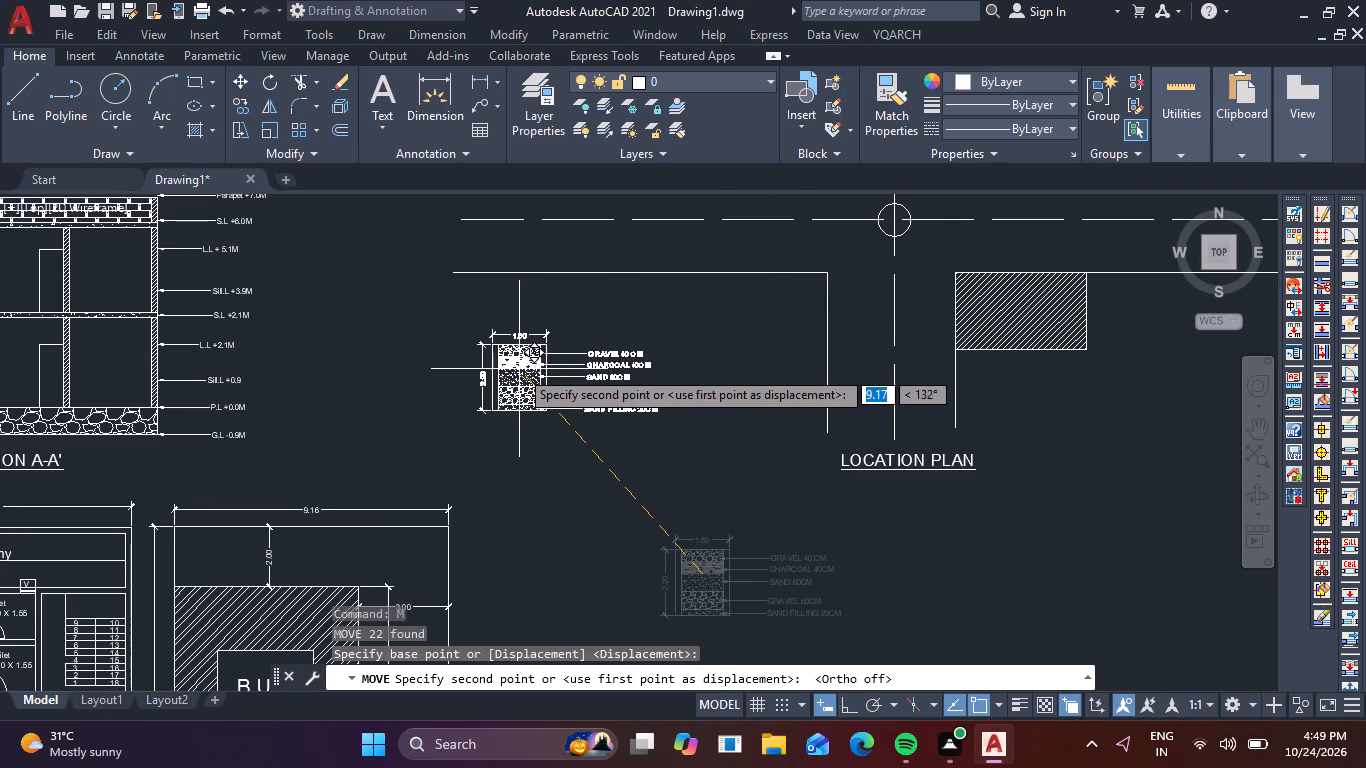
click(519, 369)
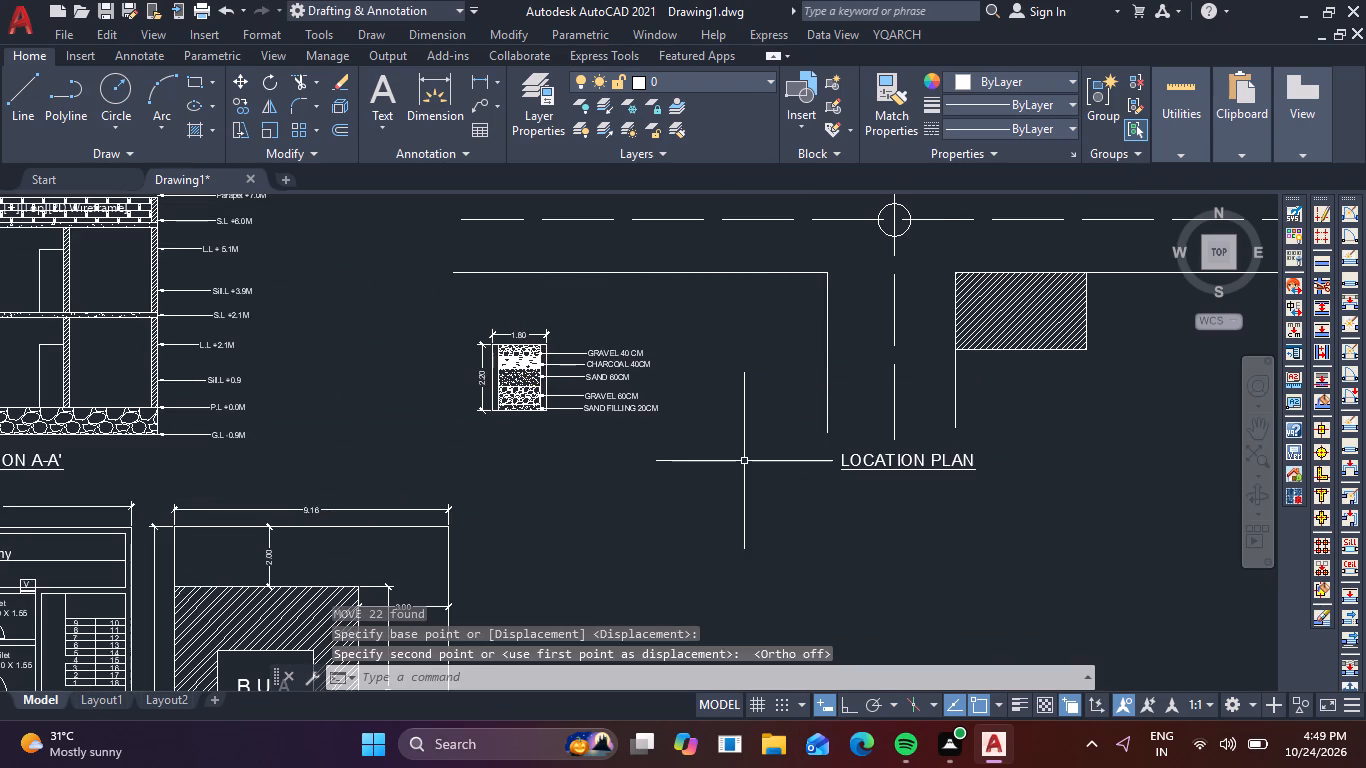
key(Escape)
key(Escape)
key(Escape)
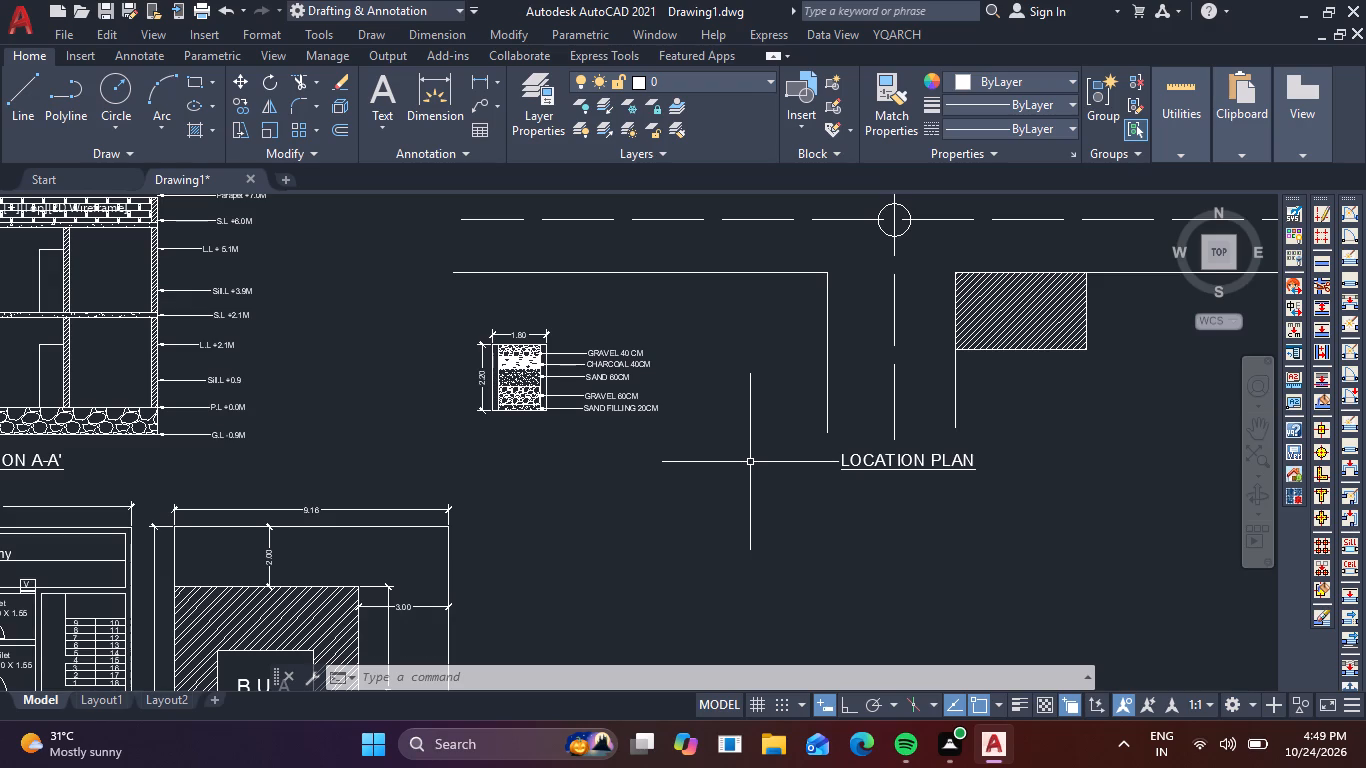
Draw a rectangle about 13.7 by 17.0 in the empty area below the location plan, beside the site plan.
scroll(783, 474, down, 1)
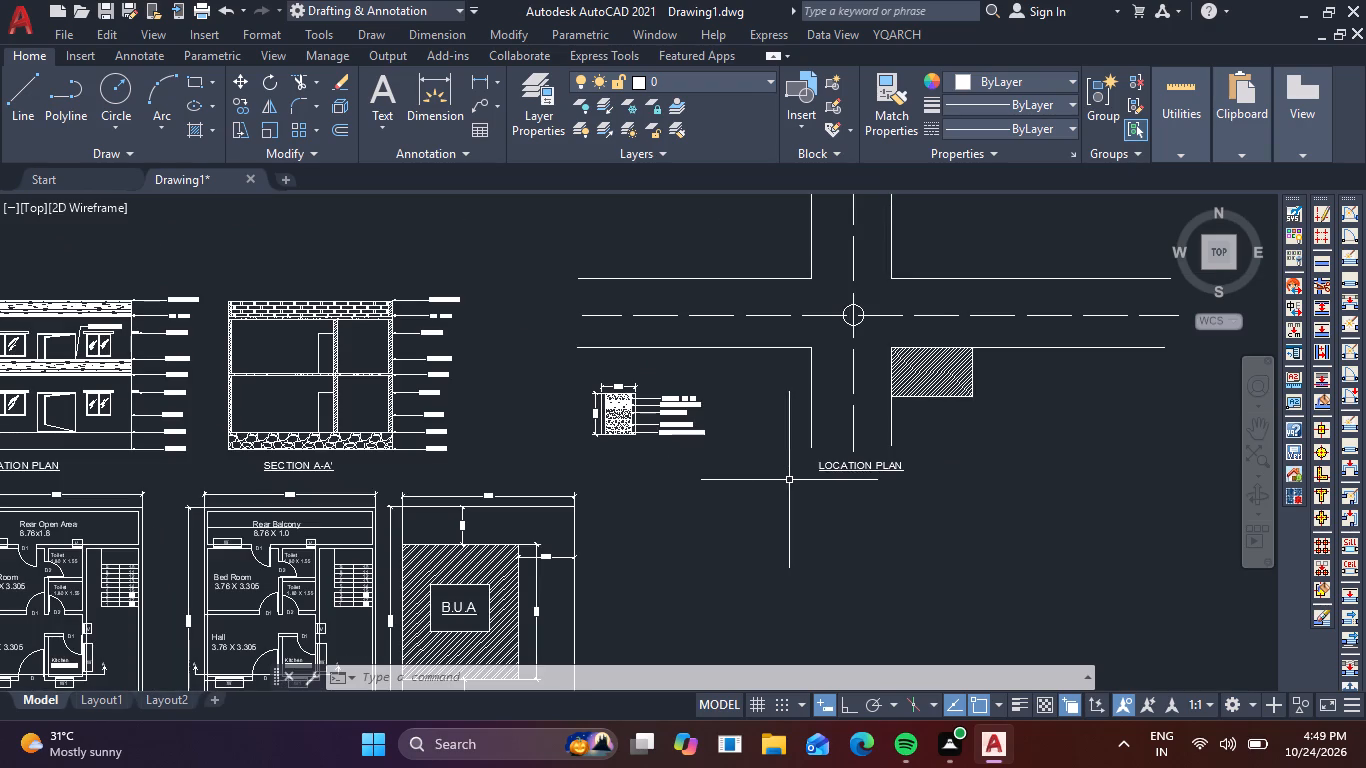
middle_drag(962, 456, 857, 546)
scroll(857, 546, down, 1)
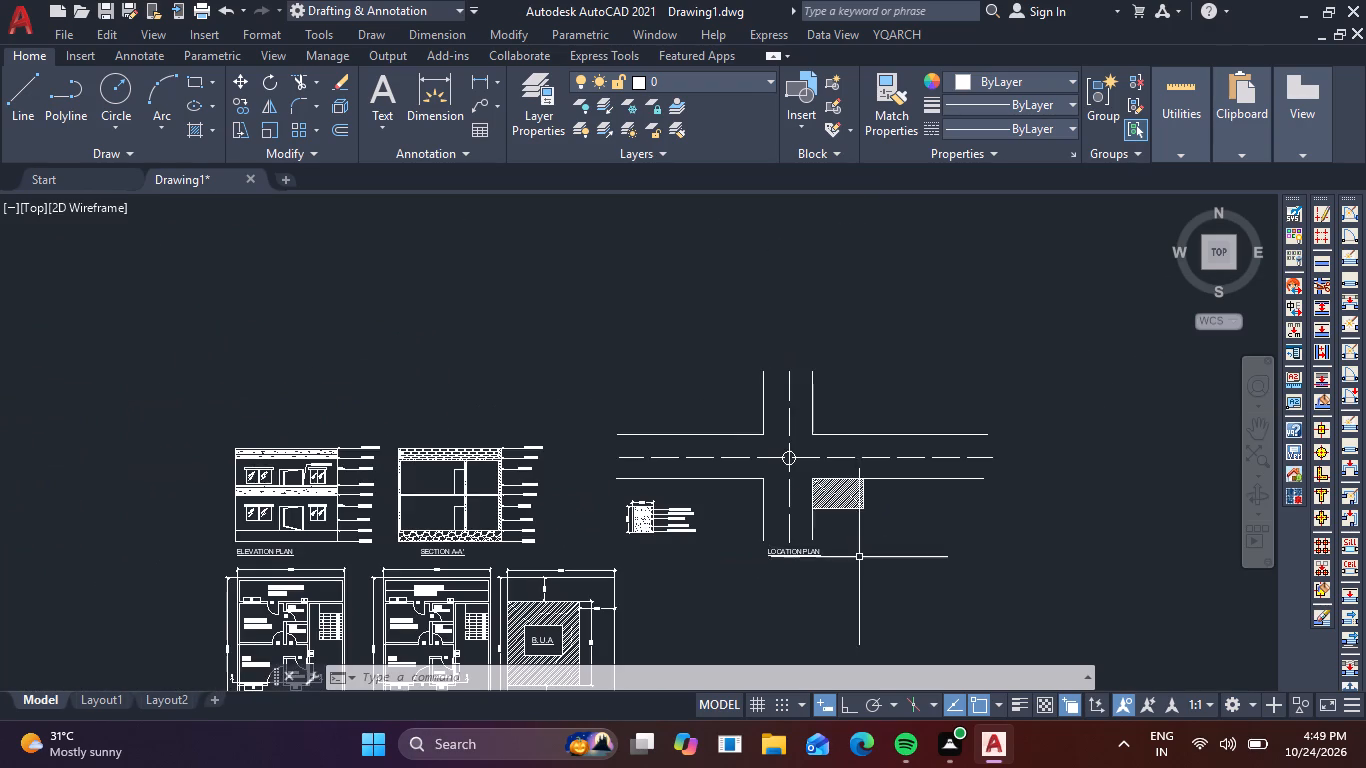
middle_drag(858, 562, 955, 347)
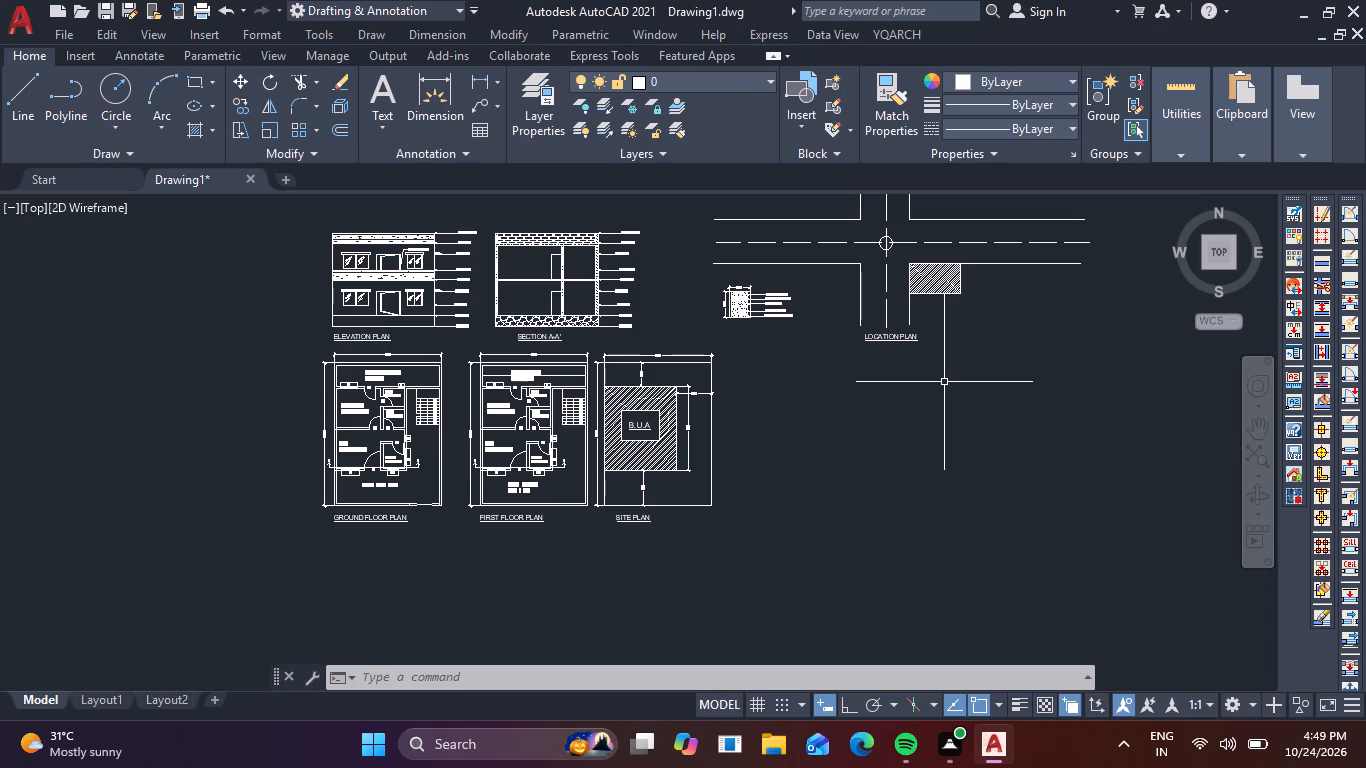
click(192, 81)
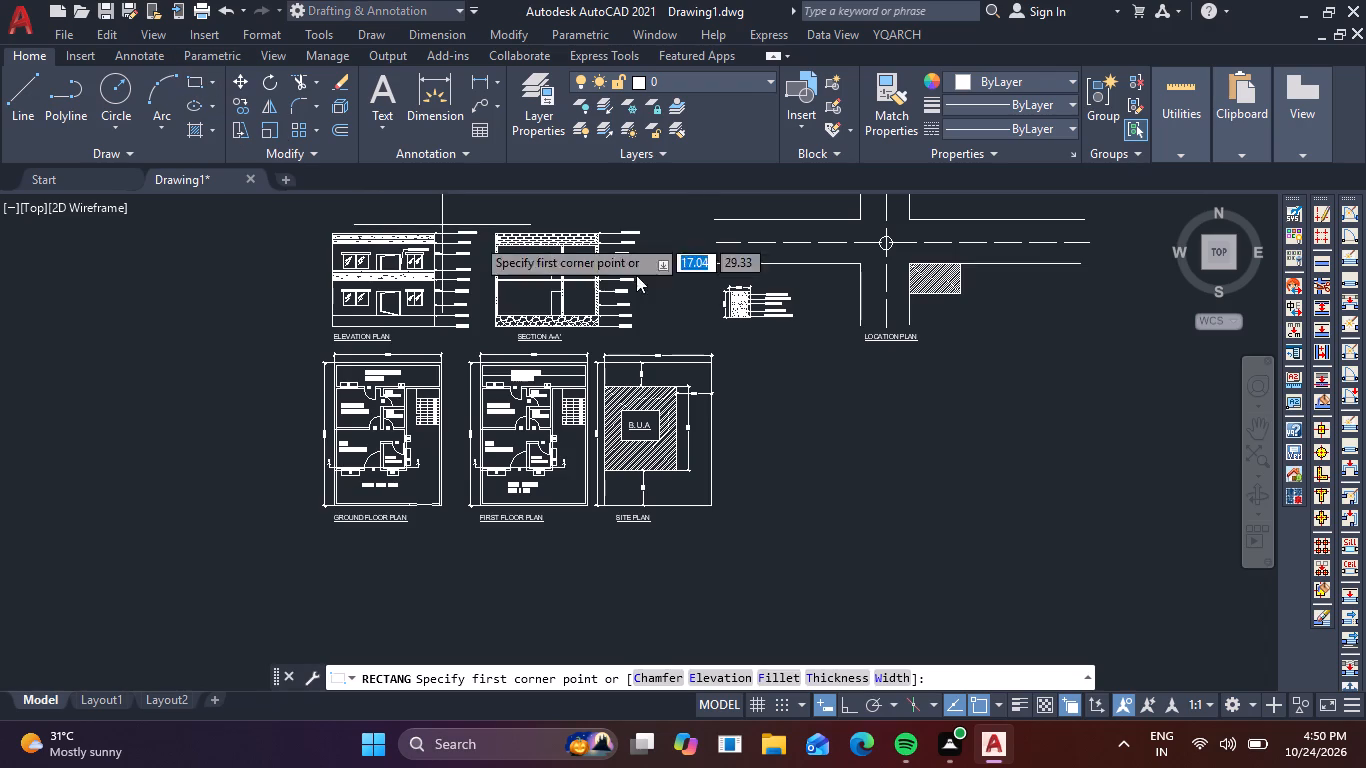
click(739, 362)
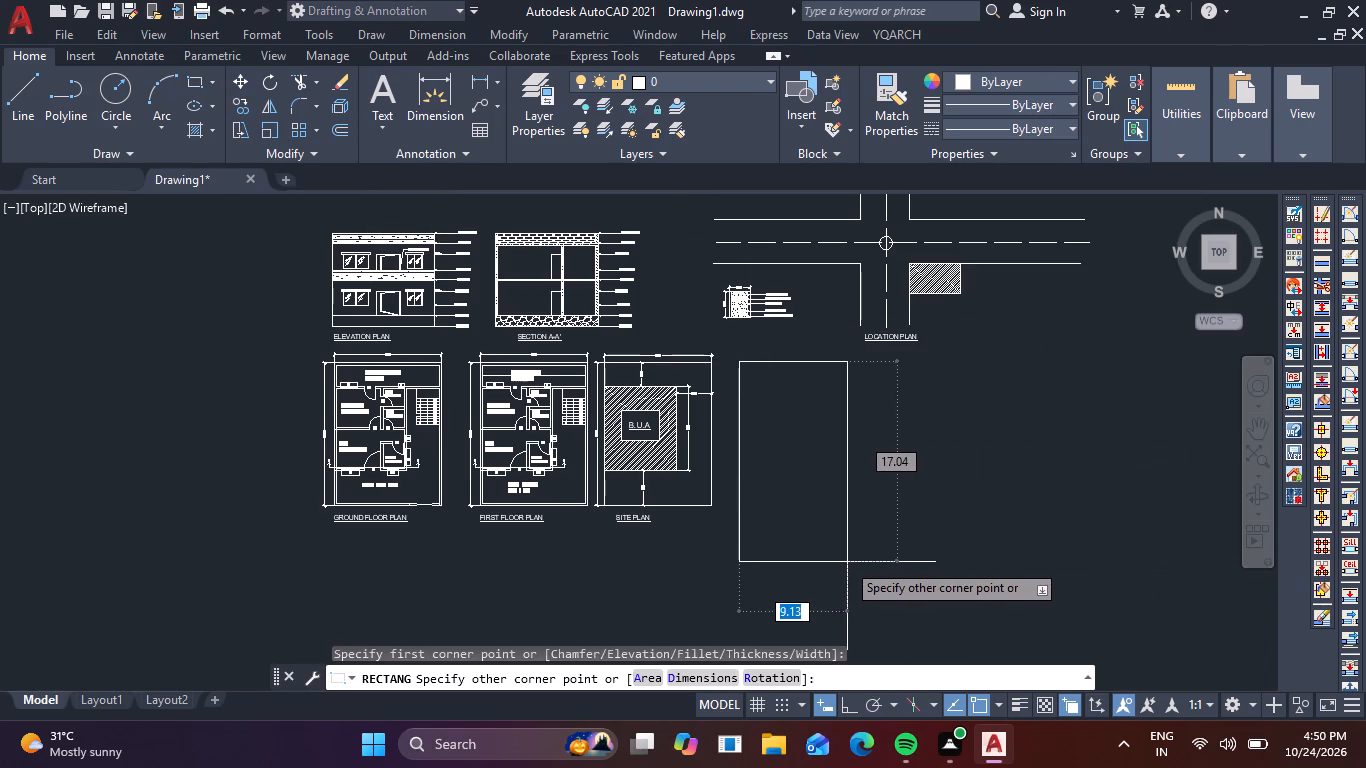
click(900, 562)
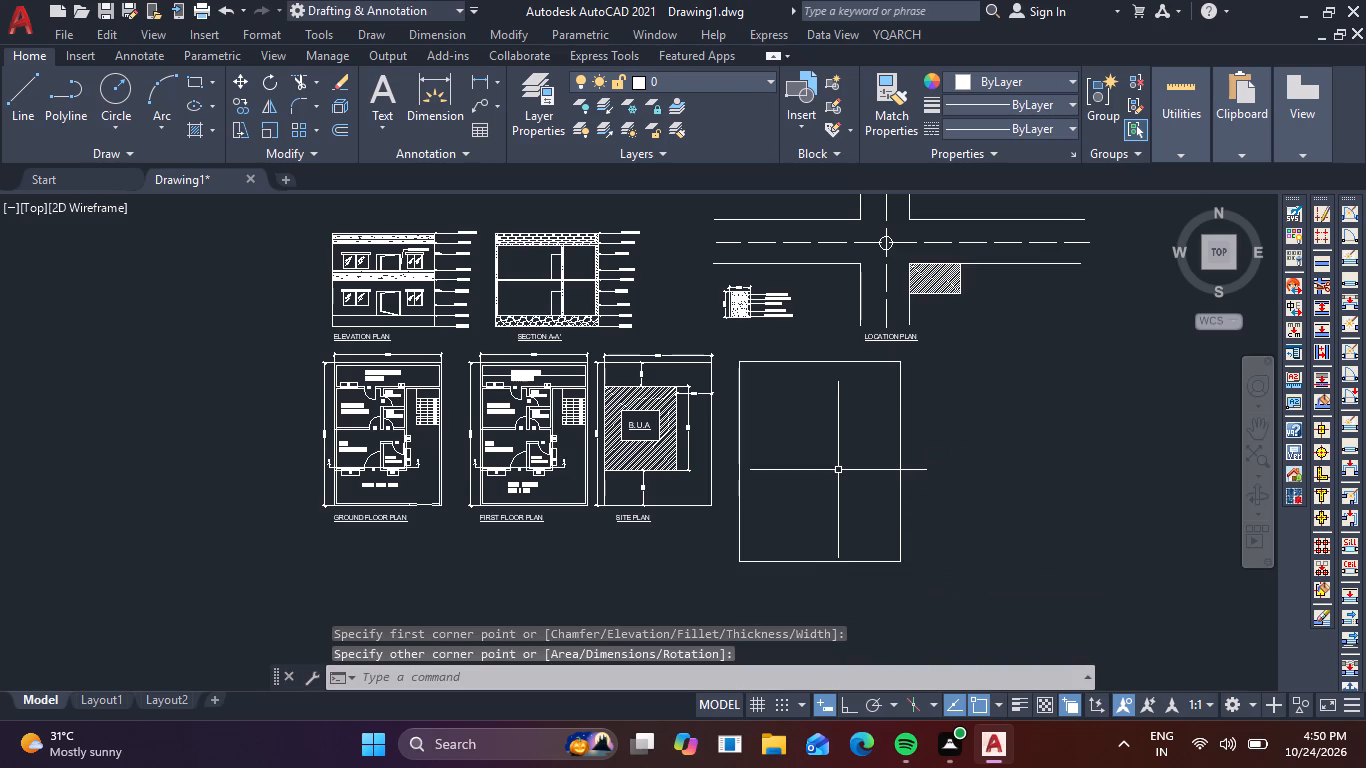
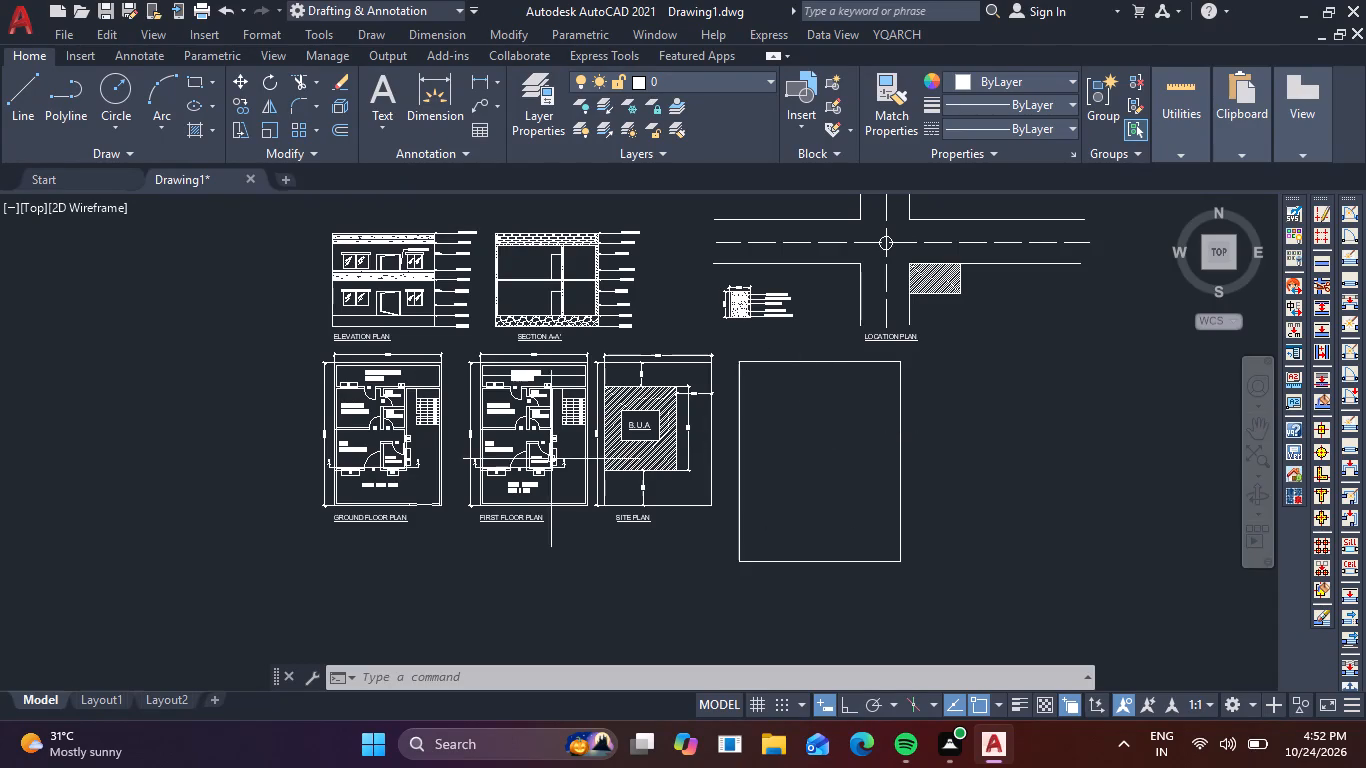
Add a linear dimension across the full width of the ground floor plan's staircase, just above steps 9 and 10.
scroll(771, 370, up, 2)
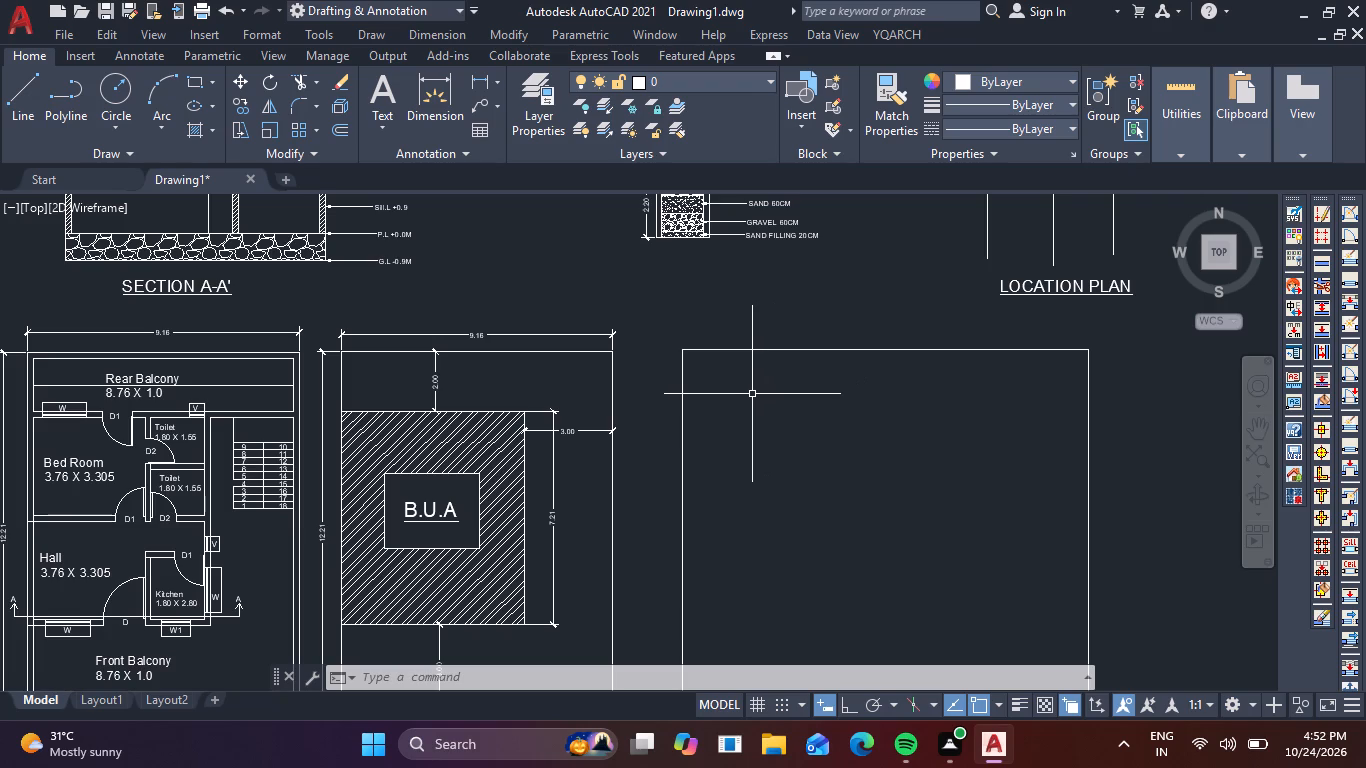
scroll(765, 381, down, 3)
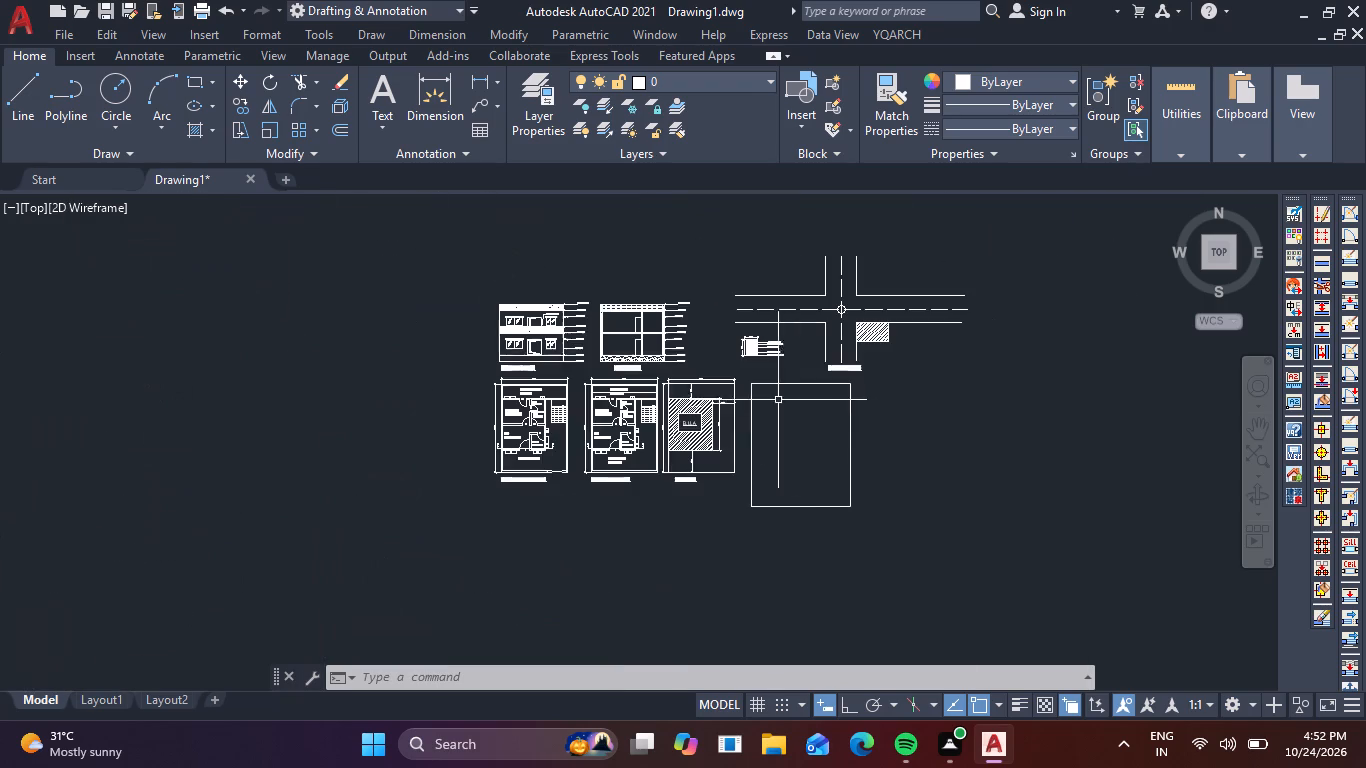
scroll(804, 439, up, 3)
middle_drag(802, 416, 777, 512)
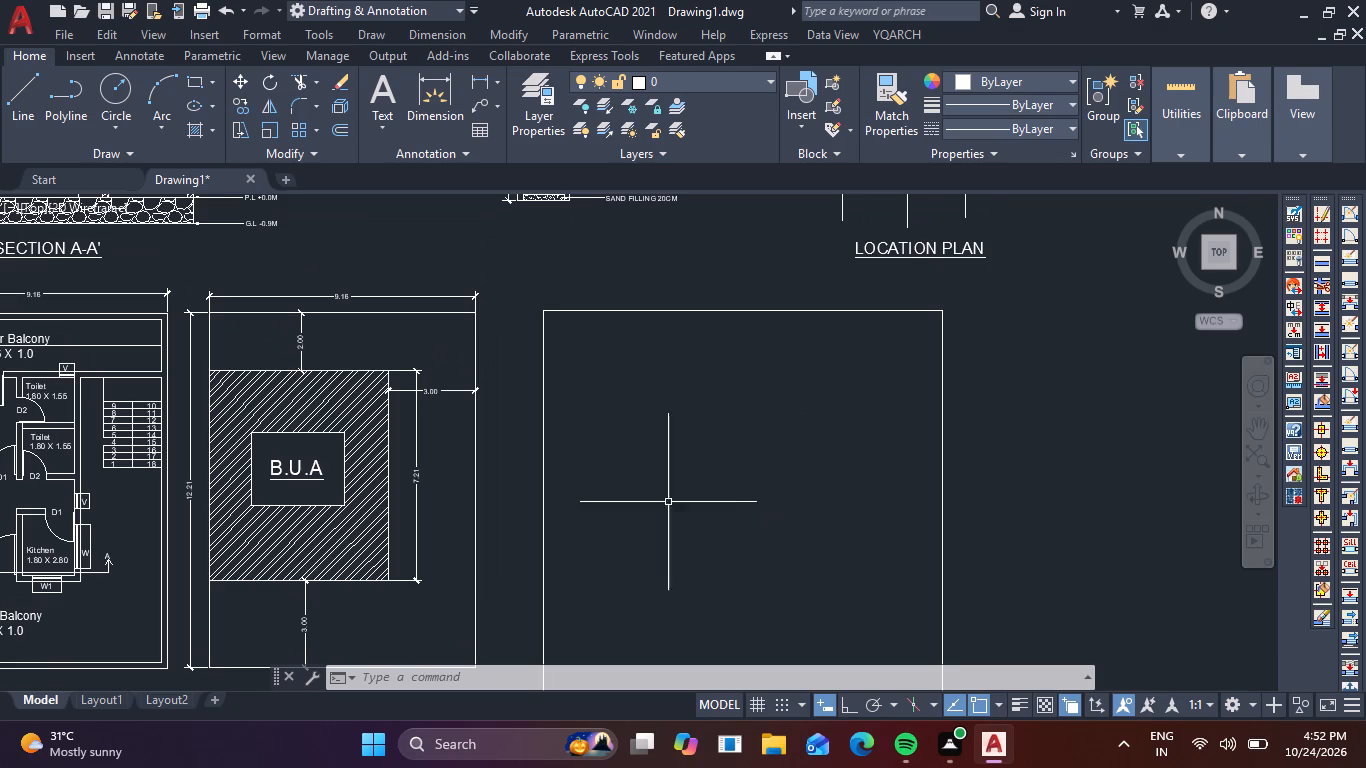
middle_drag(498, 473, 979, 435)
middle_drag(372, 422, 686, 447)
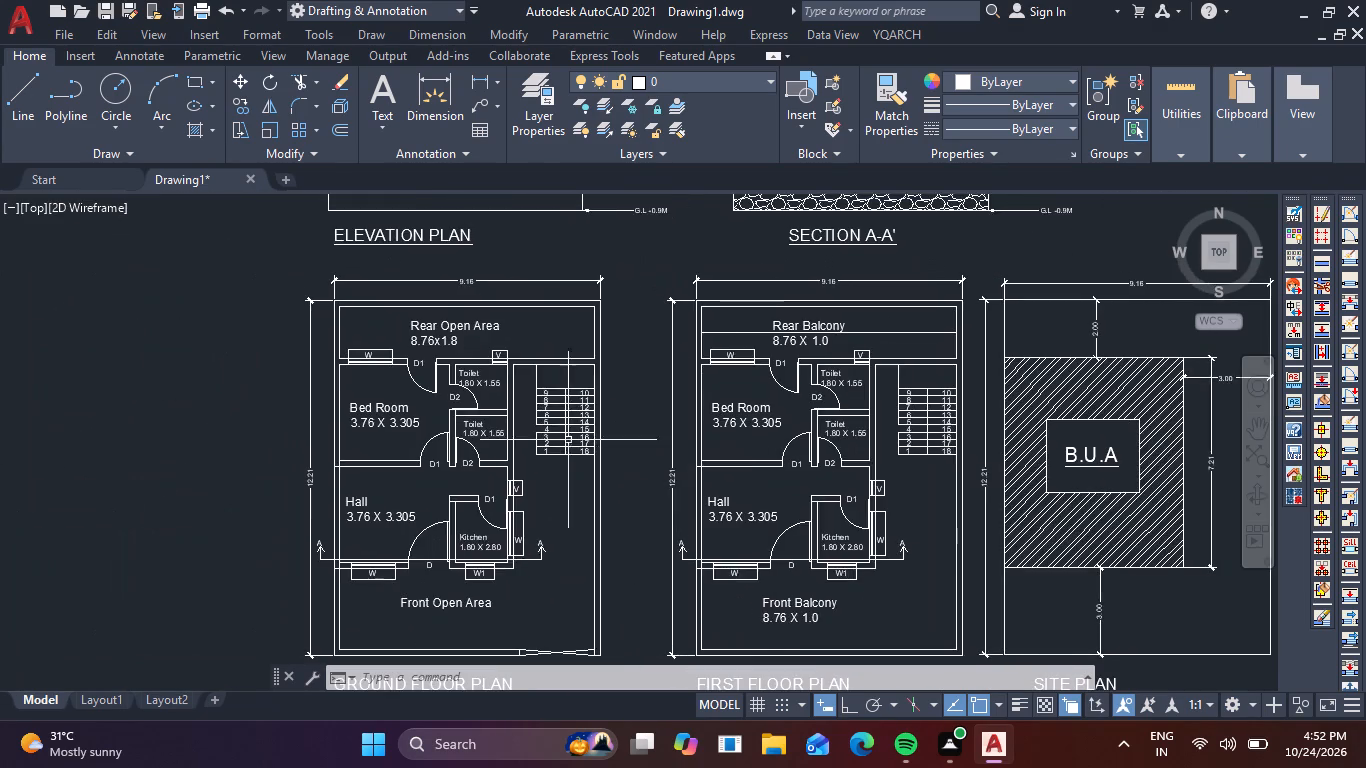
scroll(533, 400, up, 3)
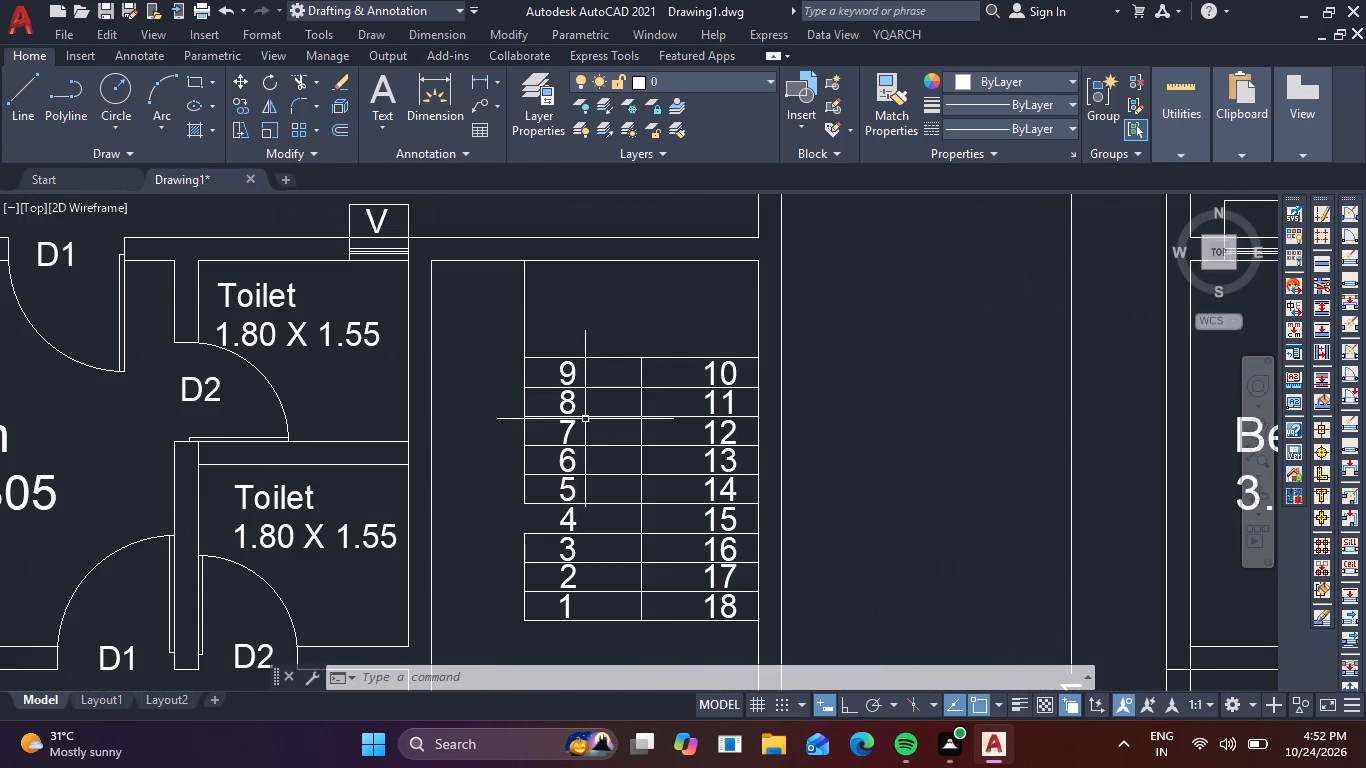
key(Escape)
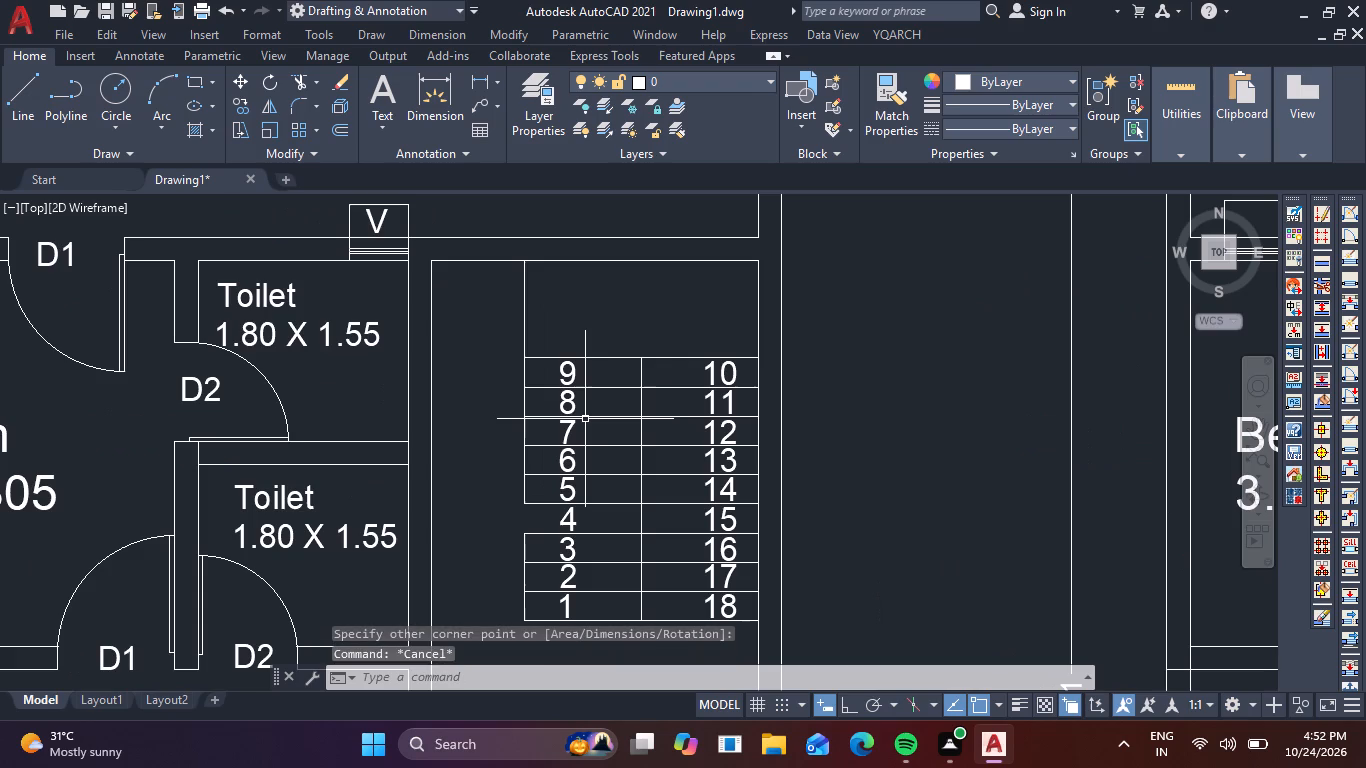
text(DLI)
key(space)
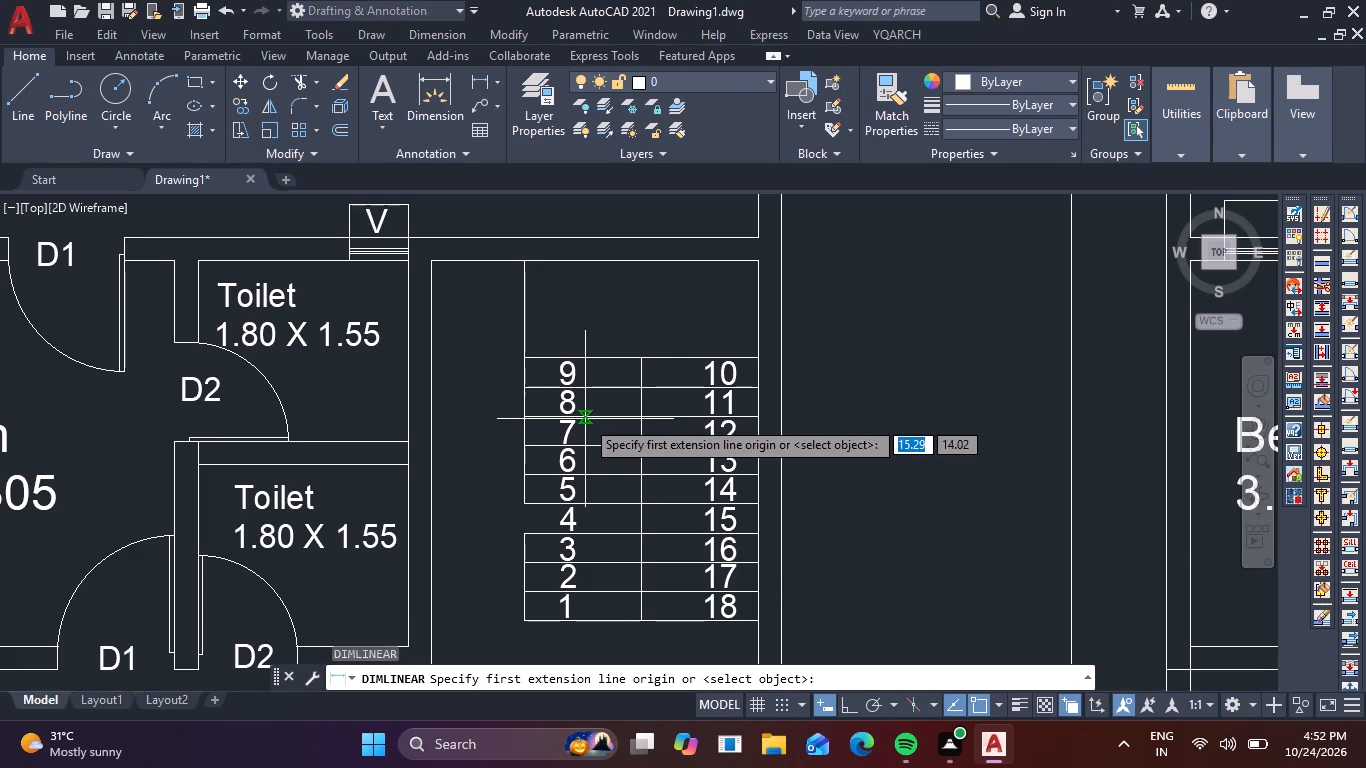
click(528, 319)
click(760, 315)
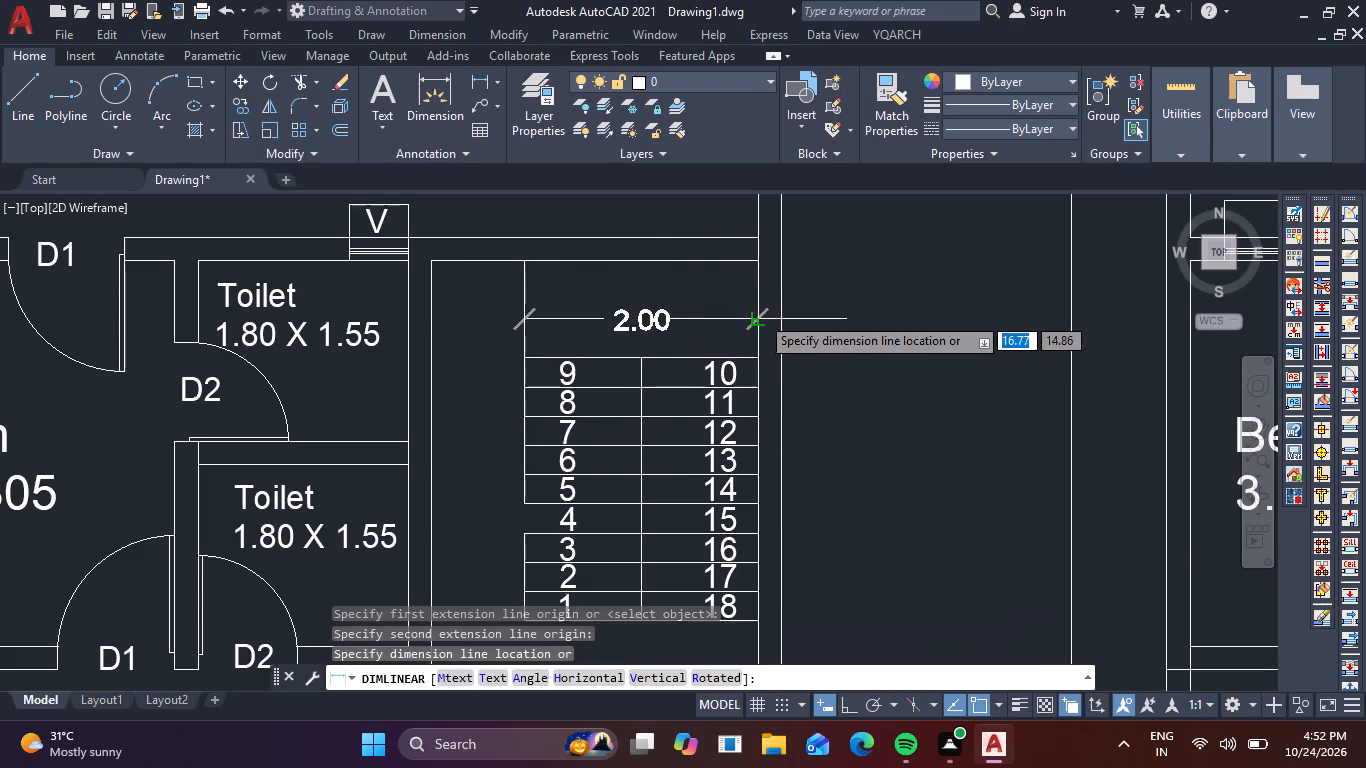
click(718, 307)
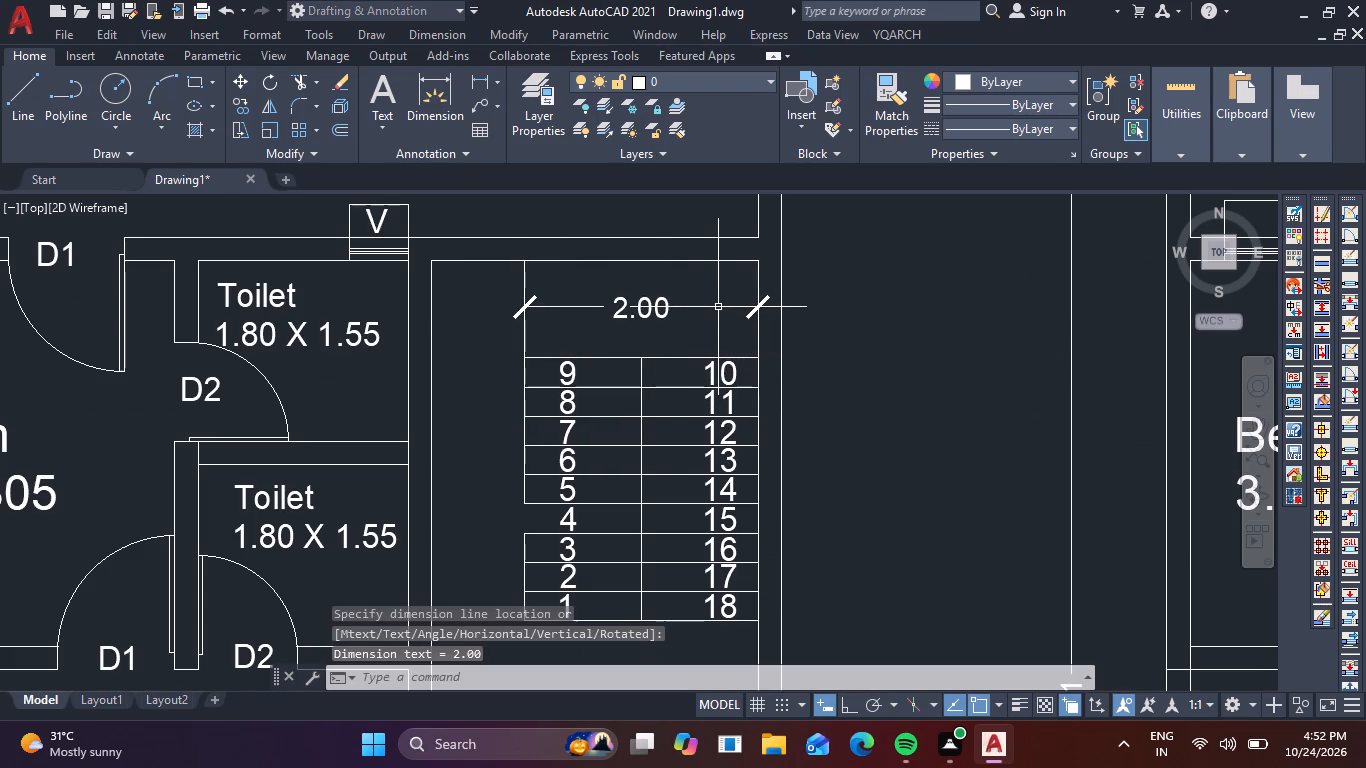
Add a vertical linear dimension along the ground floor stair flight, from step 1 to step 9, beside the numbered steps.
key(space)
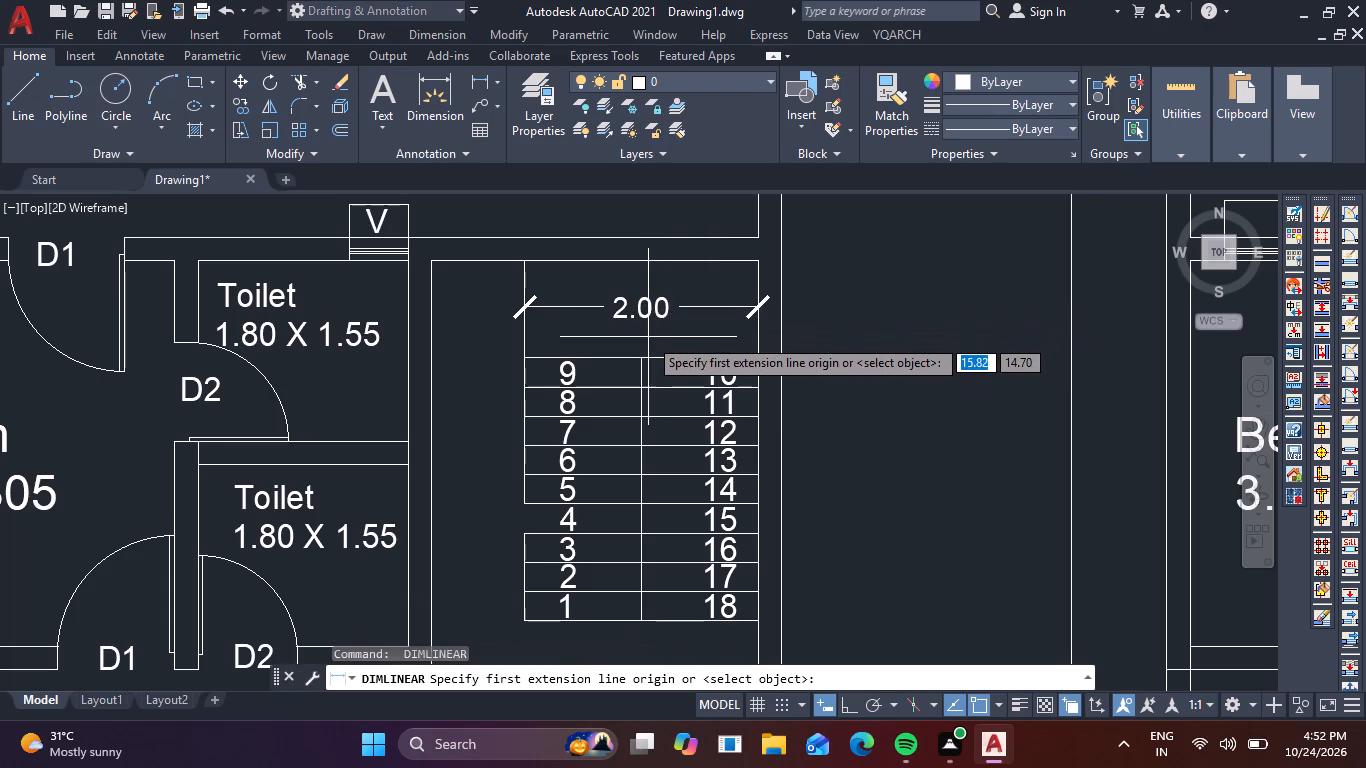
click(526, 621)
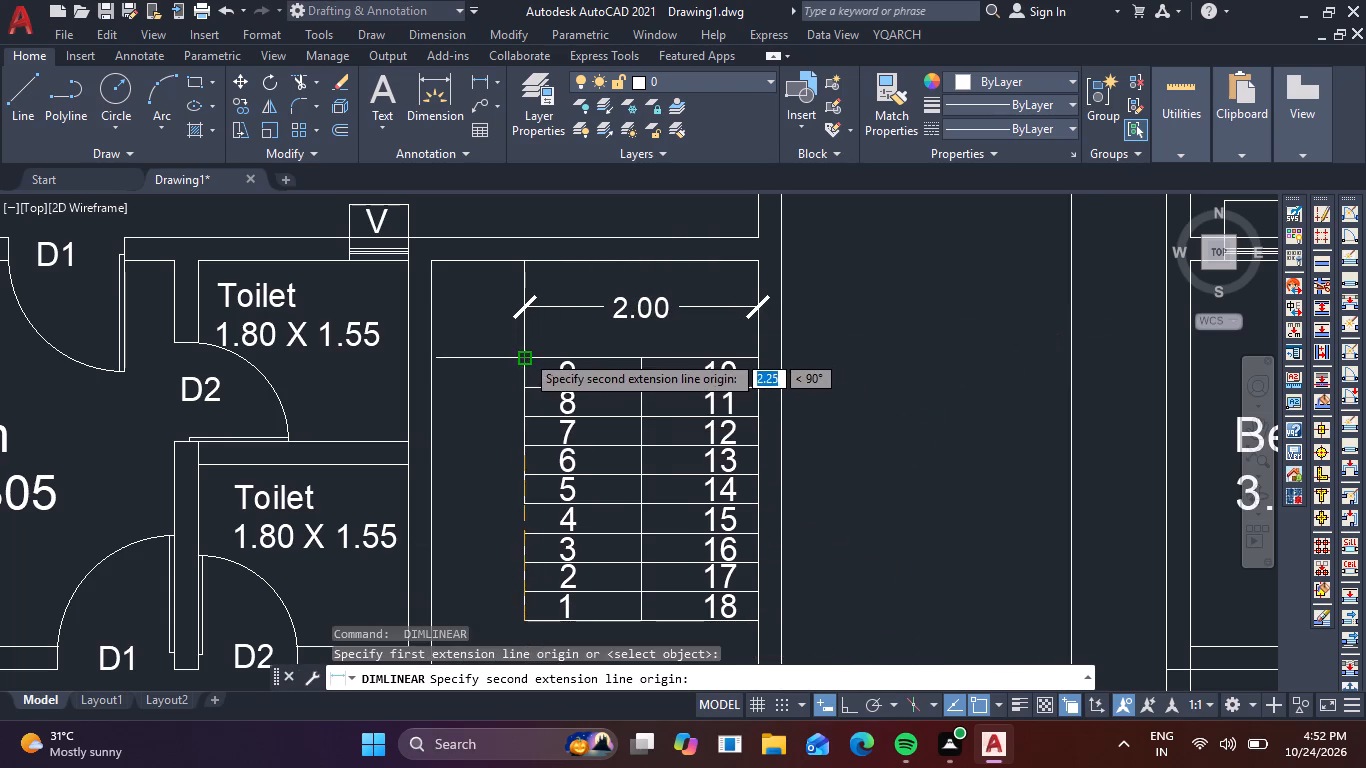
click(525, 353)
click(491, 374)
Add a vertical linear dimension for the depth of step 4 in the ground floor staircase.
key(space)
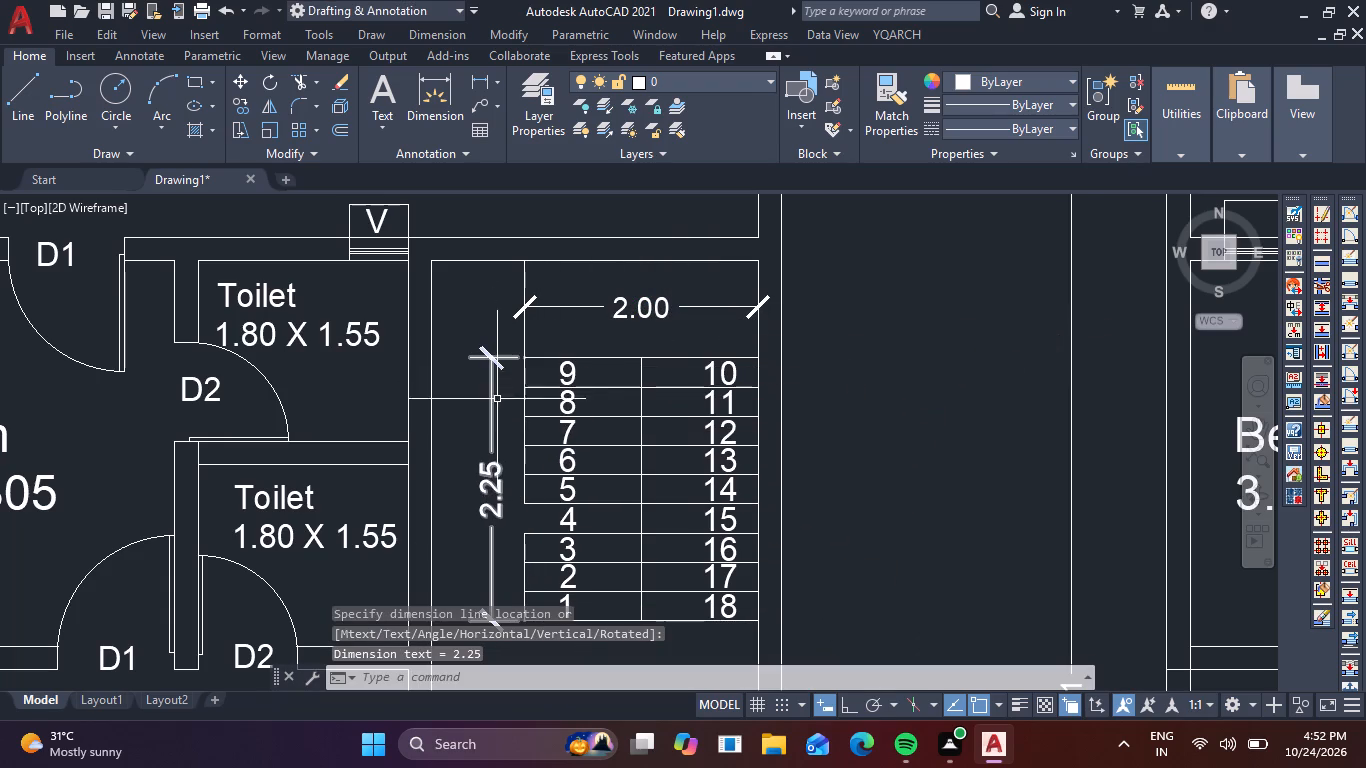
click(611, 537)
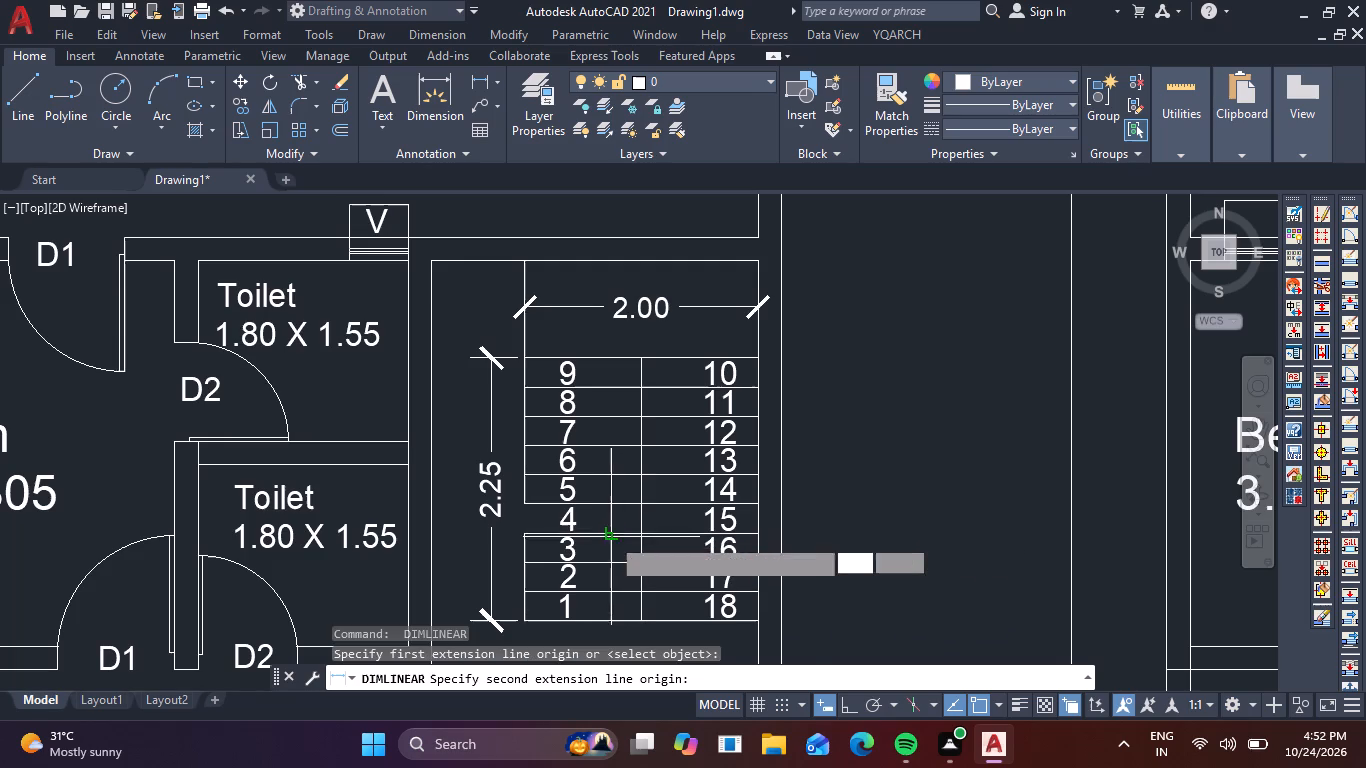
click(612, 503)
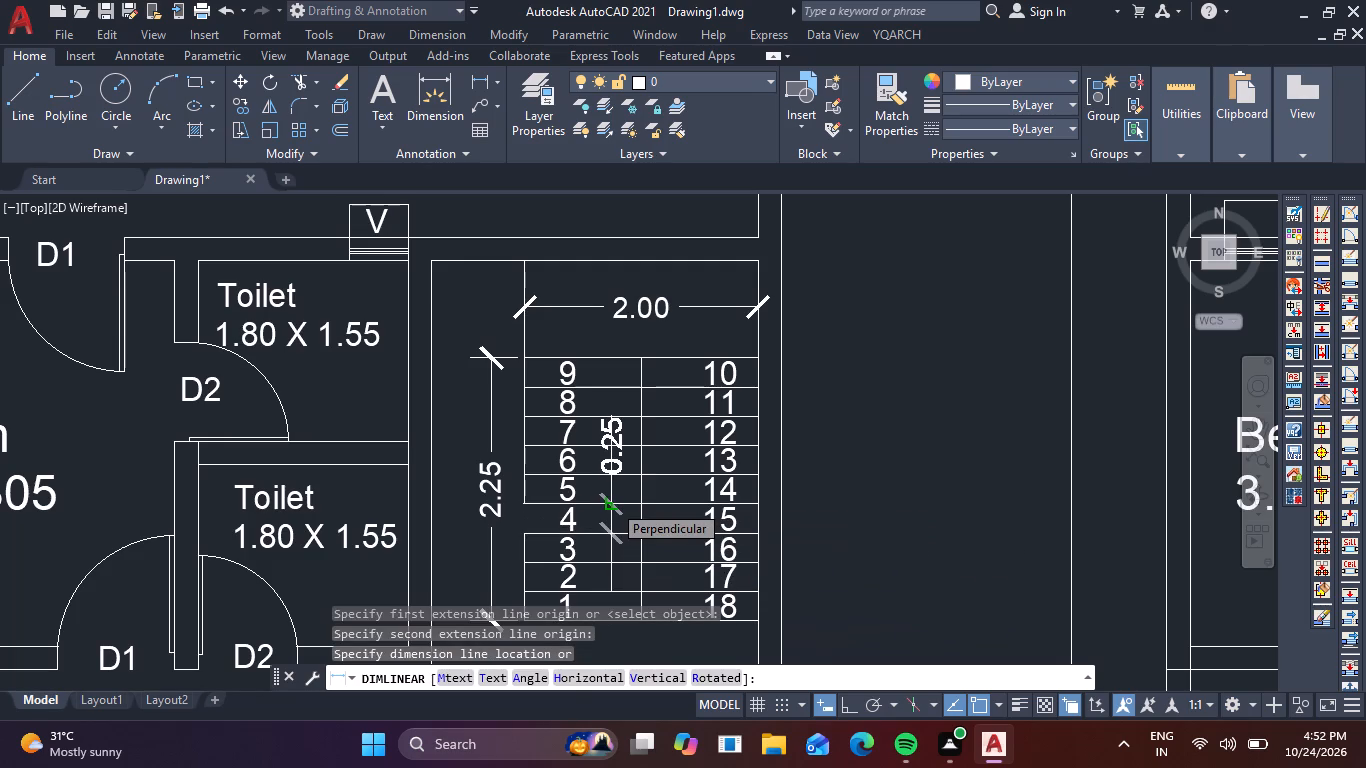
click(612, 503)
Add a horizontal linear dimension between the inner wall faces of the ground floor stair hall, below the flight.
scroll(786, 469, down, 1)
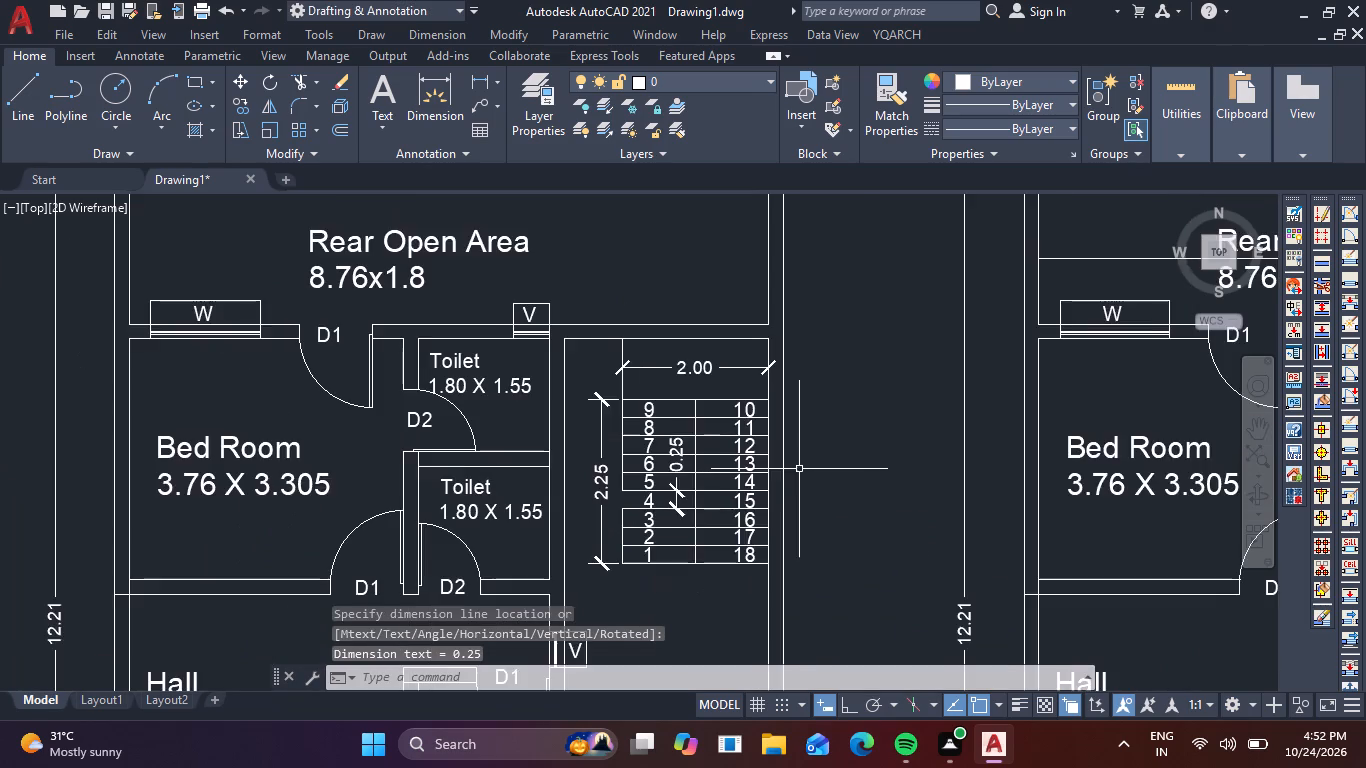
middle_drag(799, 469, 756, 386)
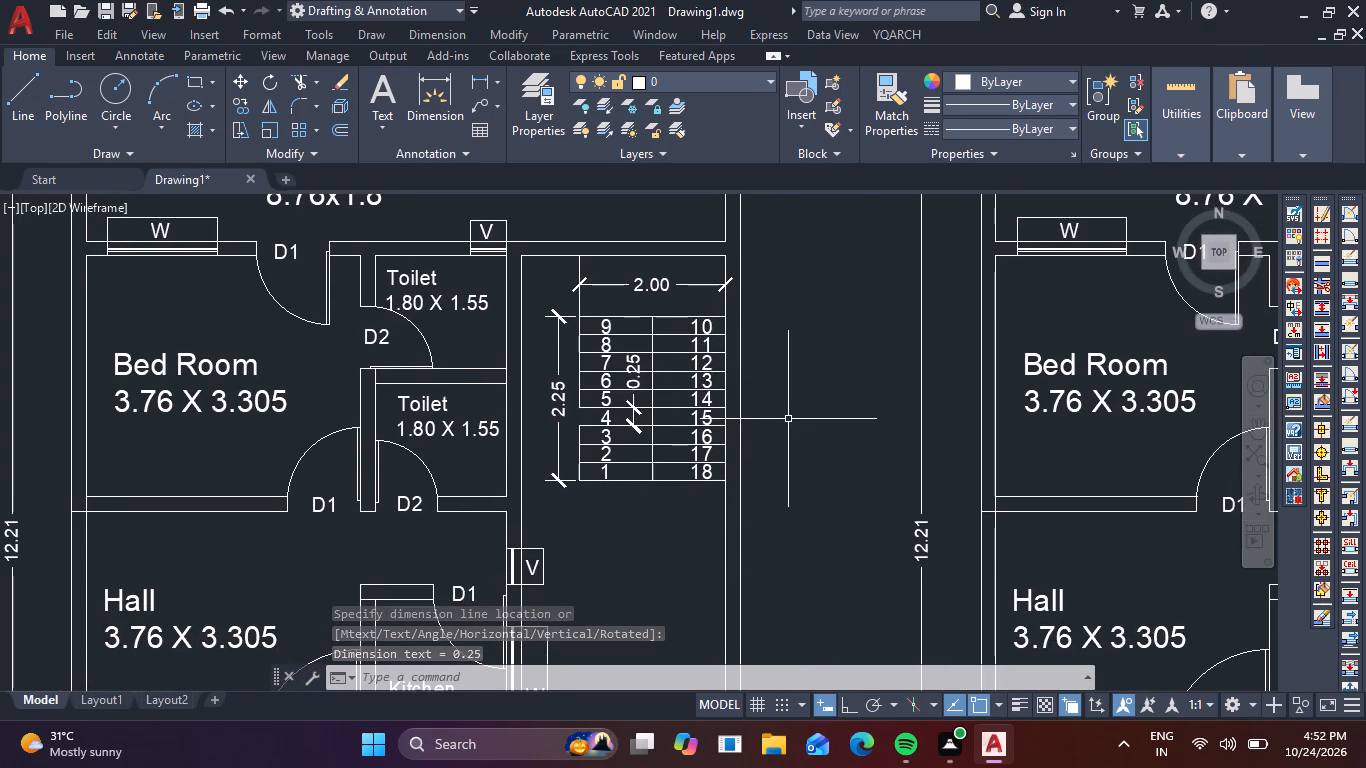
key(space)
click(725, 520)
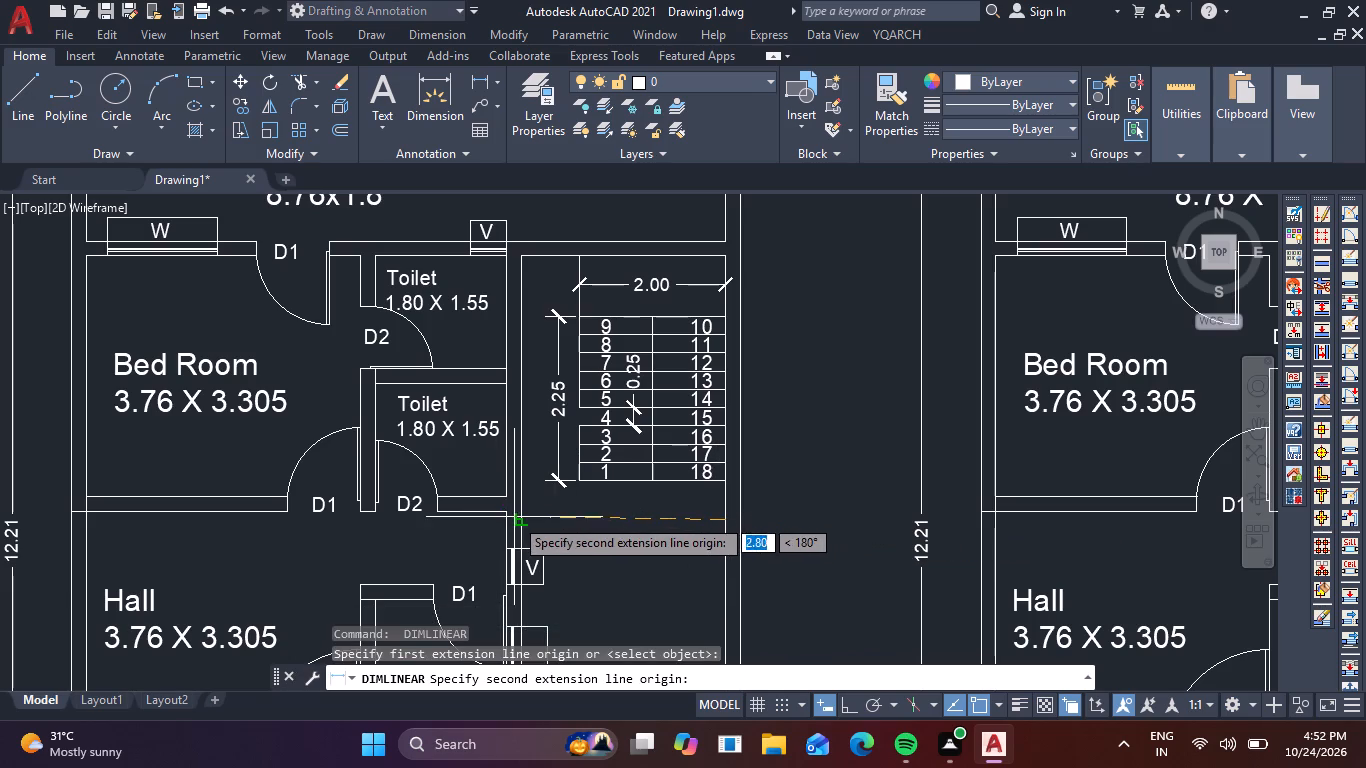
click(518, 523)
click(547, 528)
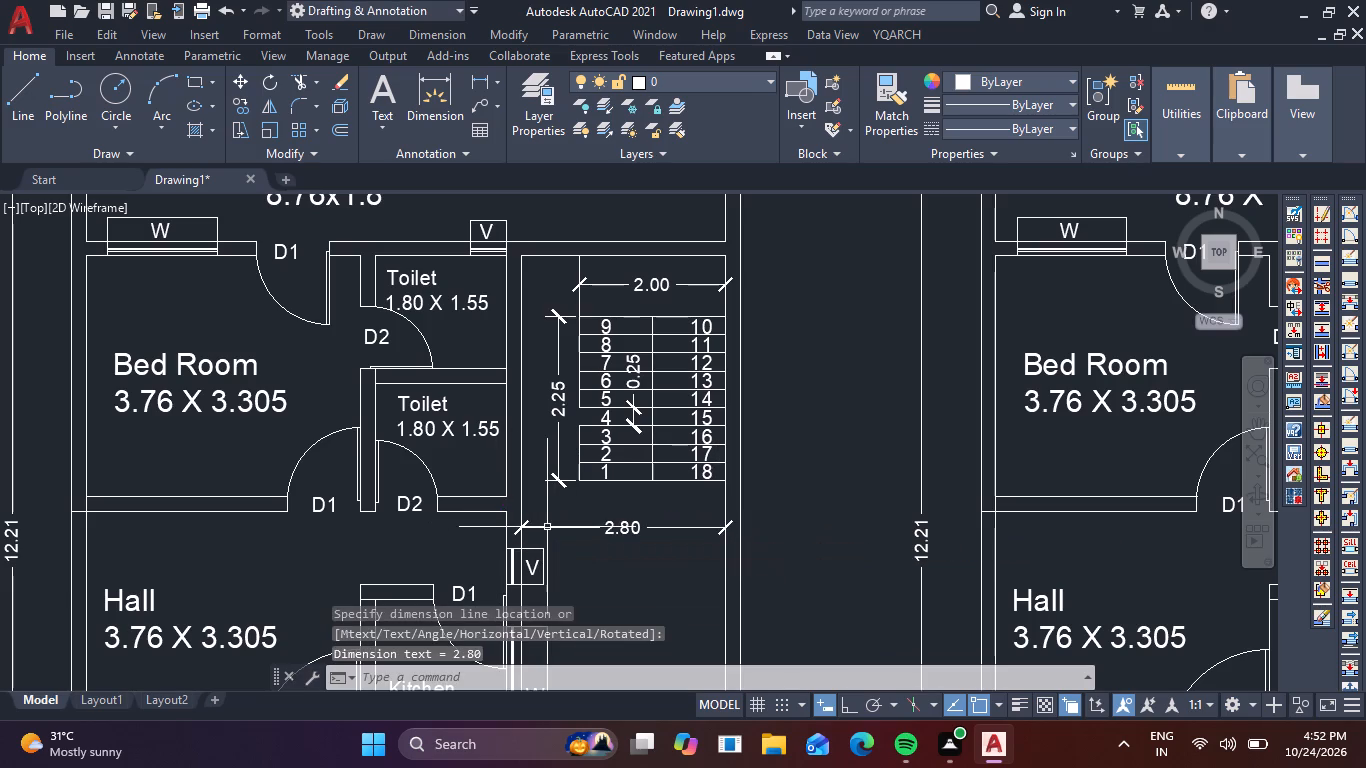
Add a linear dimension across the full width of the first floor plan's staircase, just above steps 9 and 10.
scroll(539, 513, down, 1)
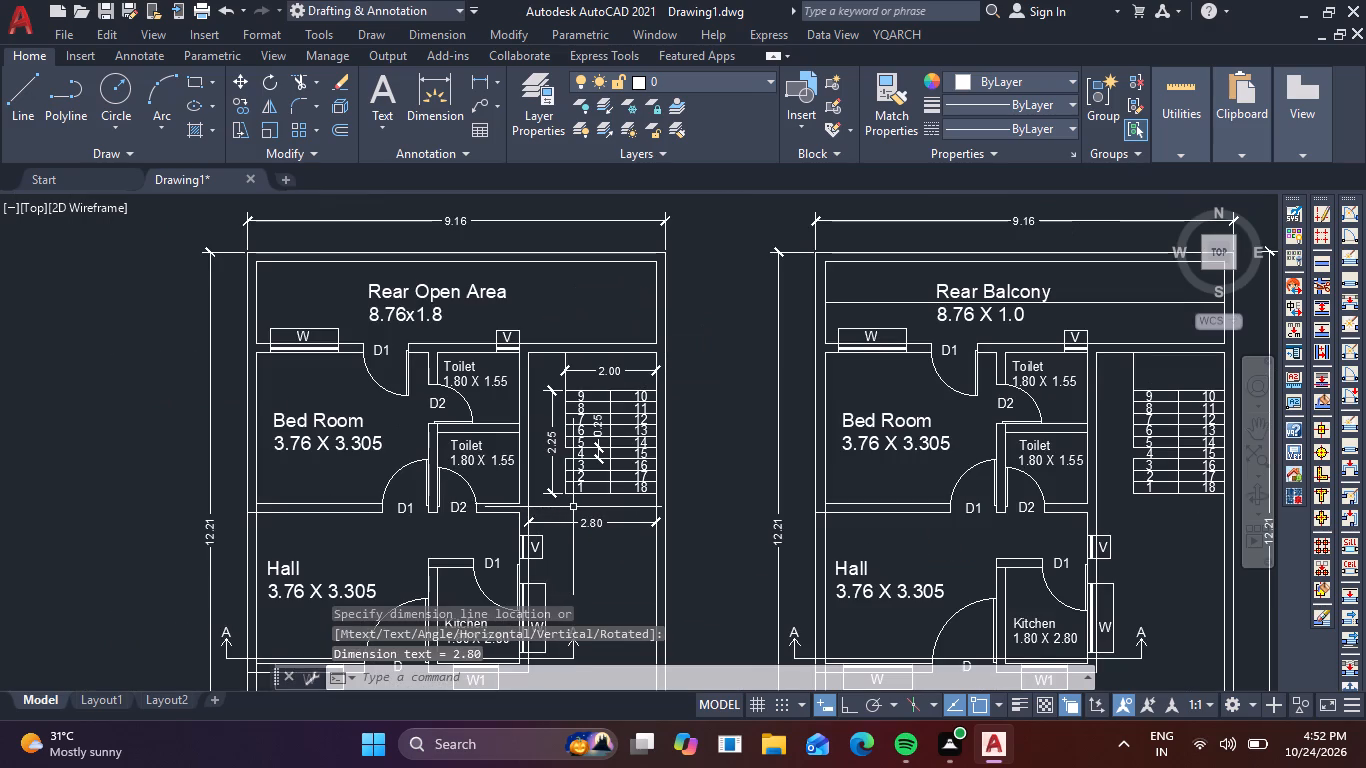
scroll(573, 507, down, 1)
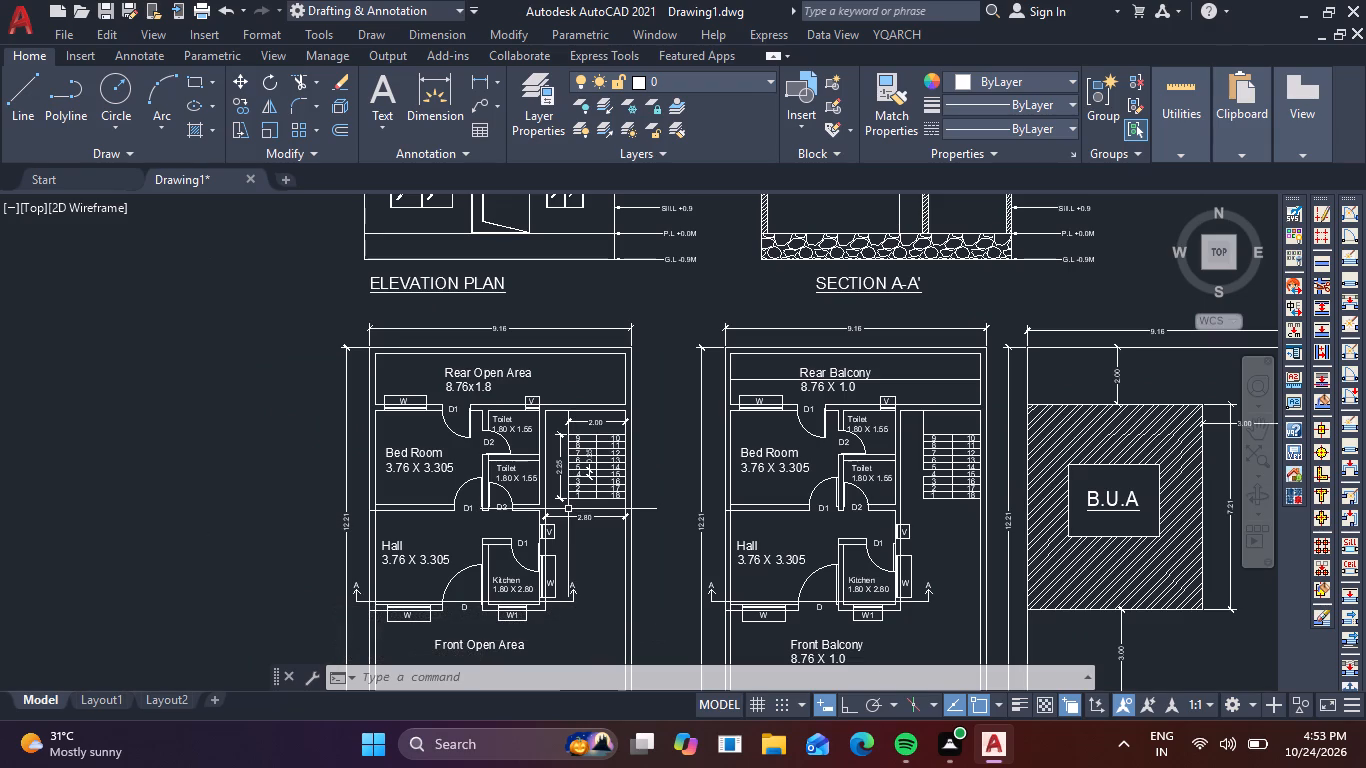
middle_drag(688, 499, 509, 482)
scroll(738, 440, up, 2)
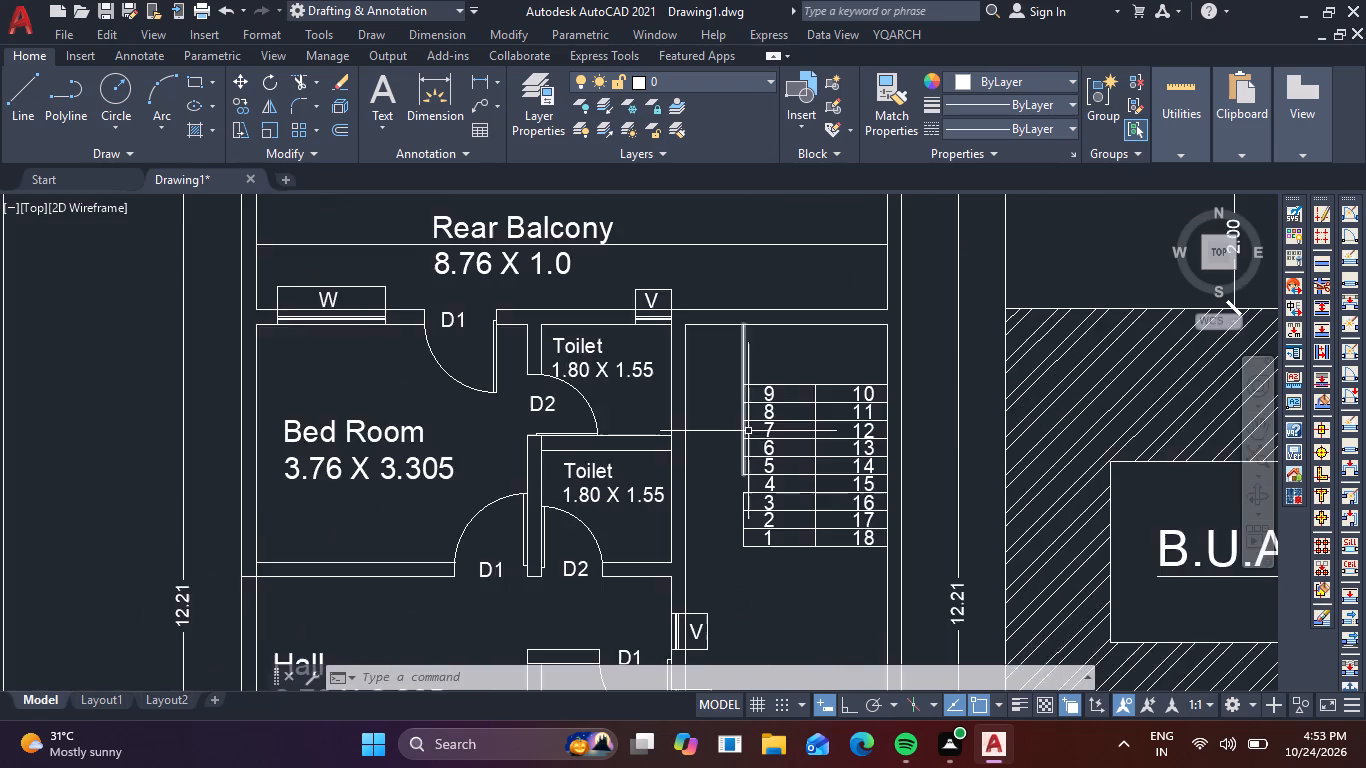
middle_drag(749, 430, 549, 480)
key(space)
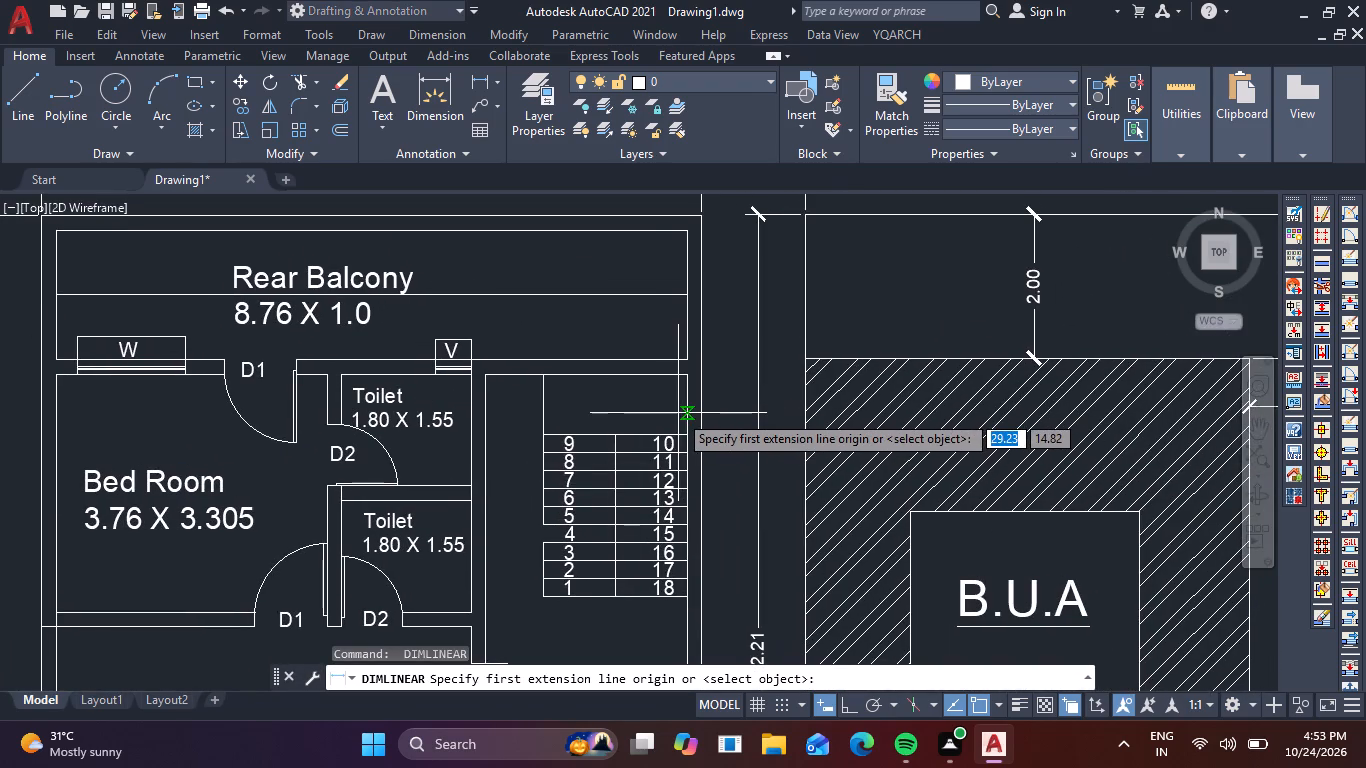
click(686, 413)
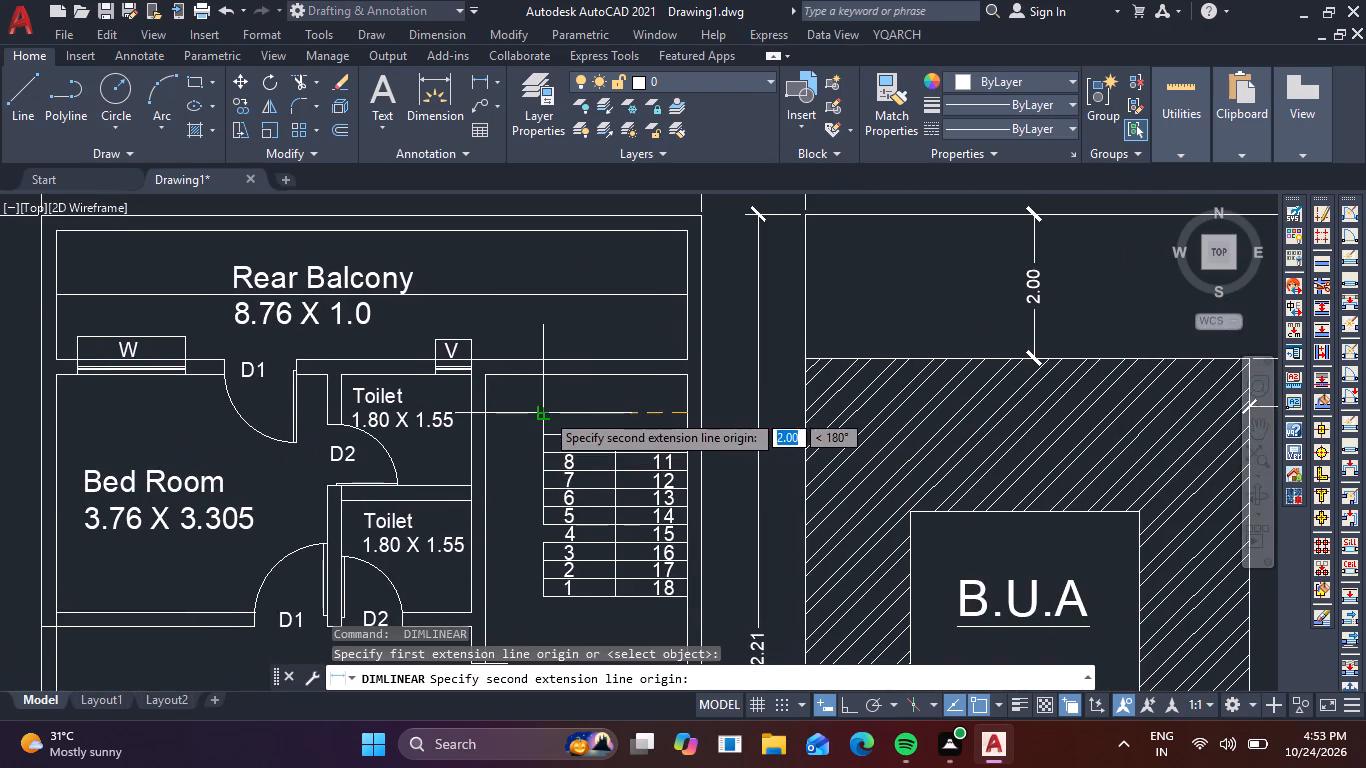
click(545, 412)
click(553, 409)
Add a vertical linear dimension along the first floor stair flight, from step 9 to step 1, beside the numbered steps.
key(space)
scroll(541, 452, up, 1)
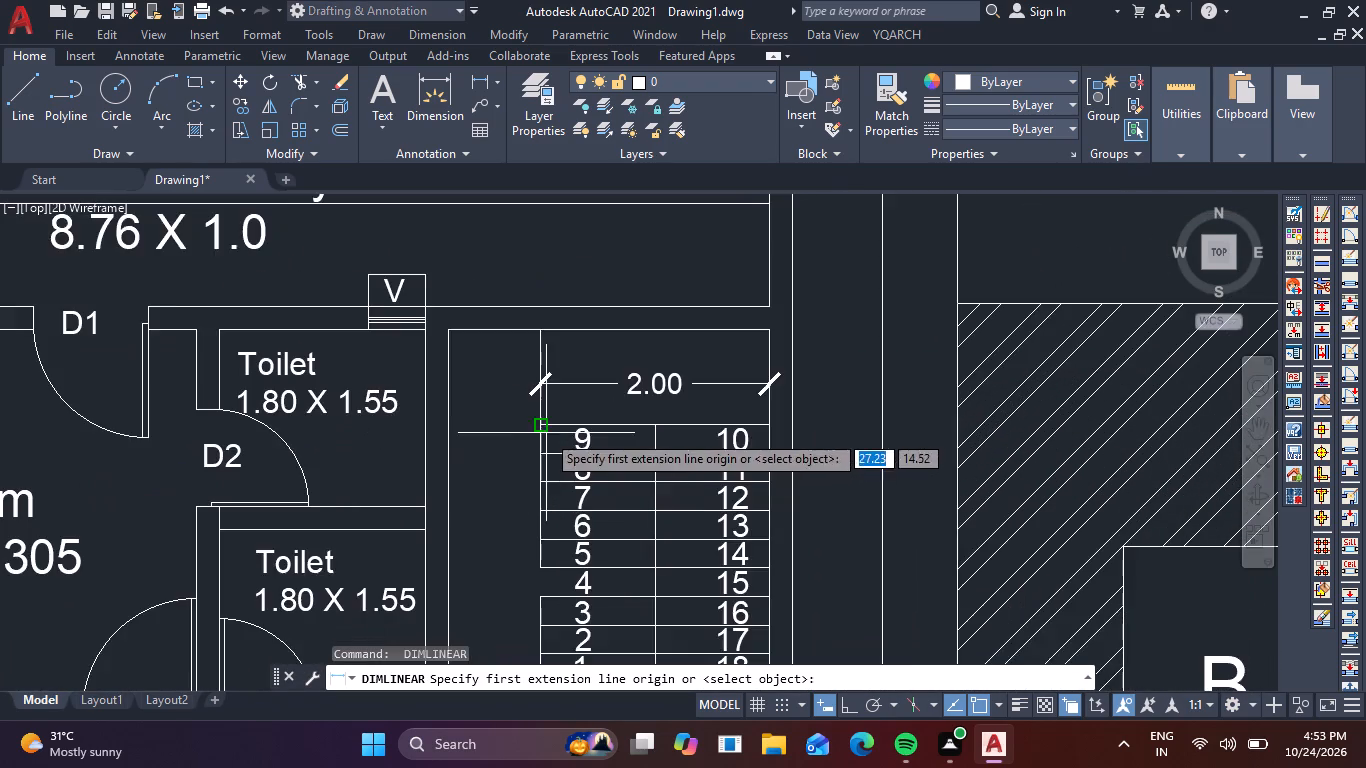
middle_drag(549, 428, 573, 355)
click(559, 356)
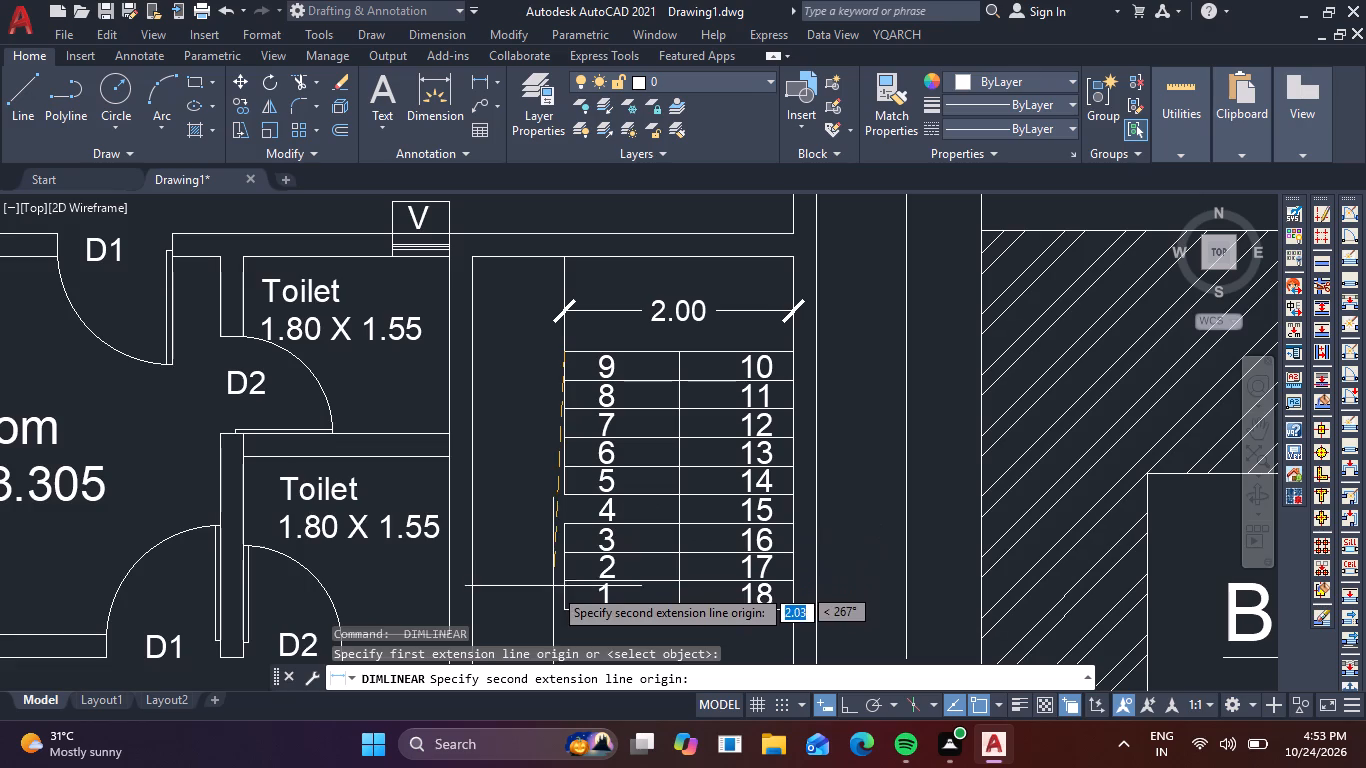
click(569, 613)
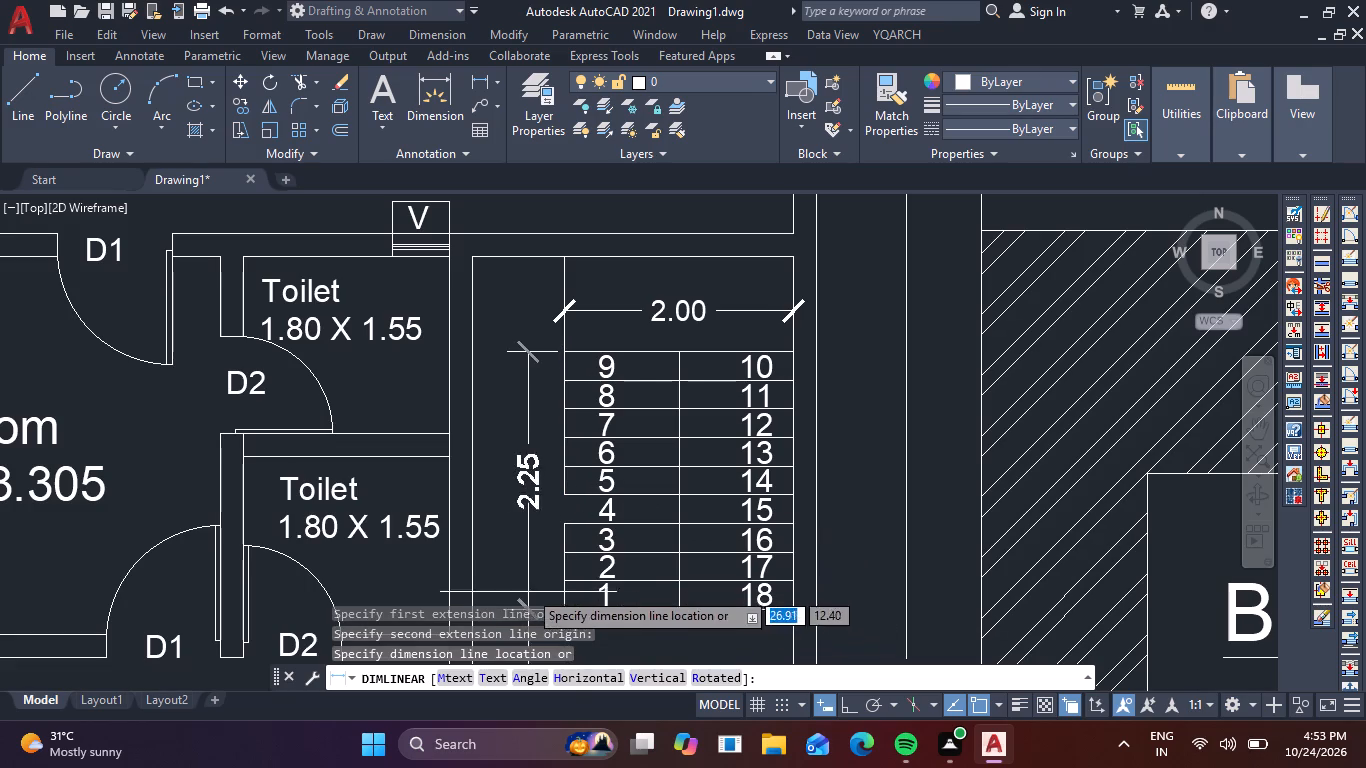
click(531, 570)
Add a vertical linear dimension for the depth of step 3 in the first floor staircase.
key(space)
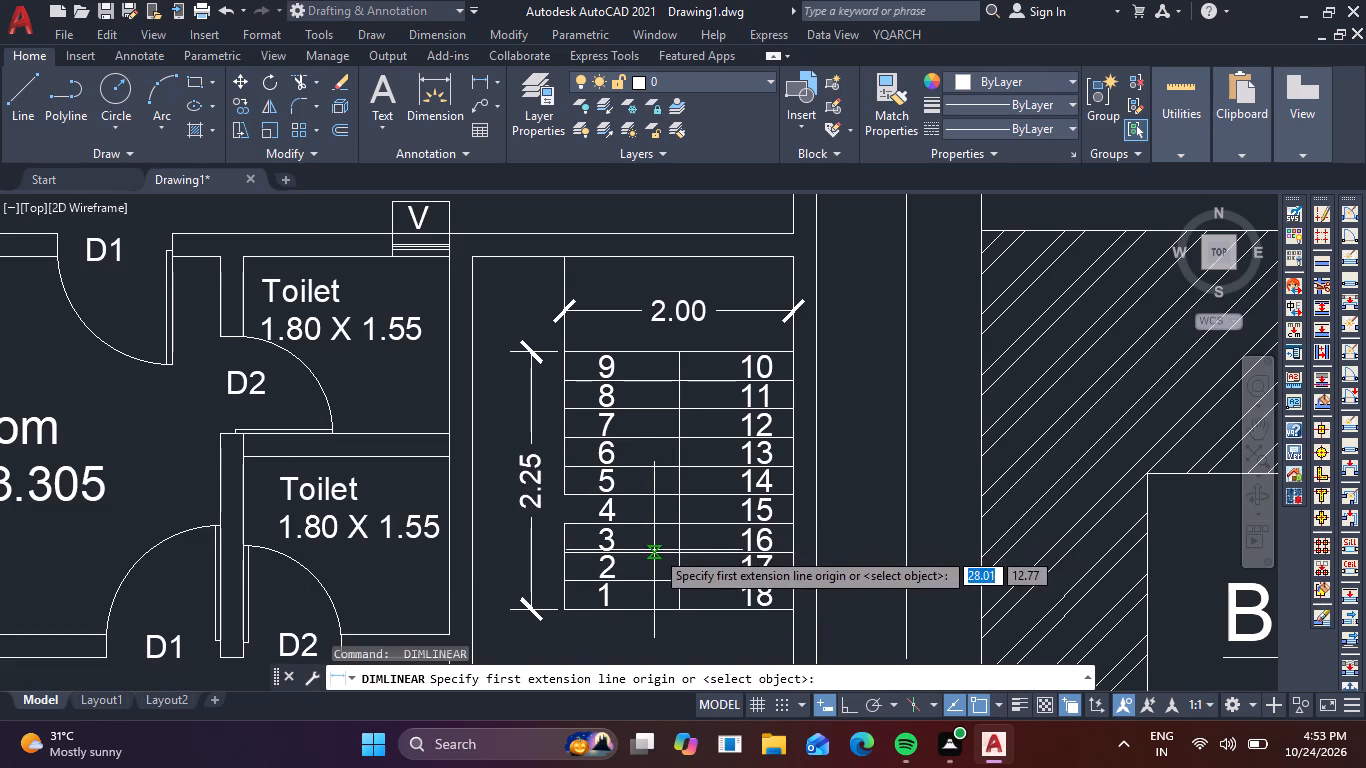
click(655, 550)
click(654, 525)
click(654, 516)
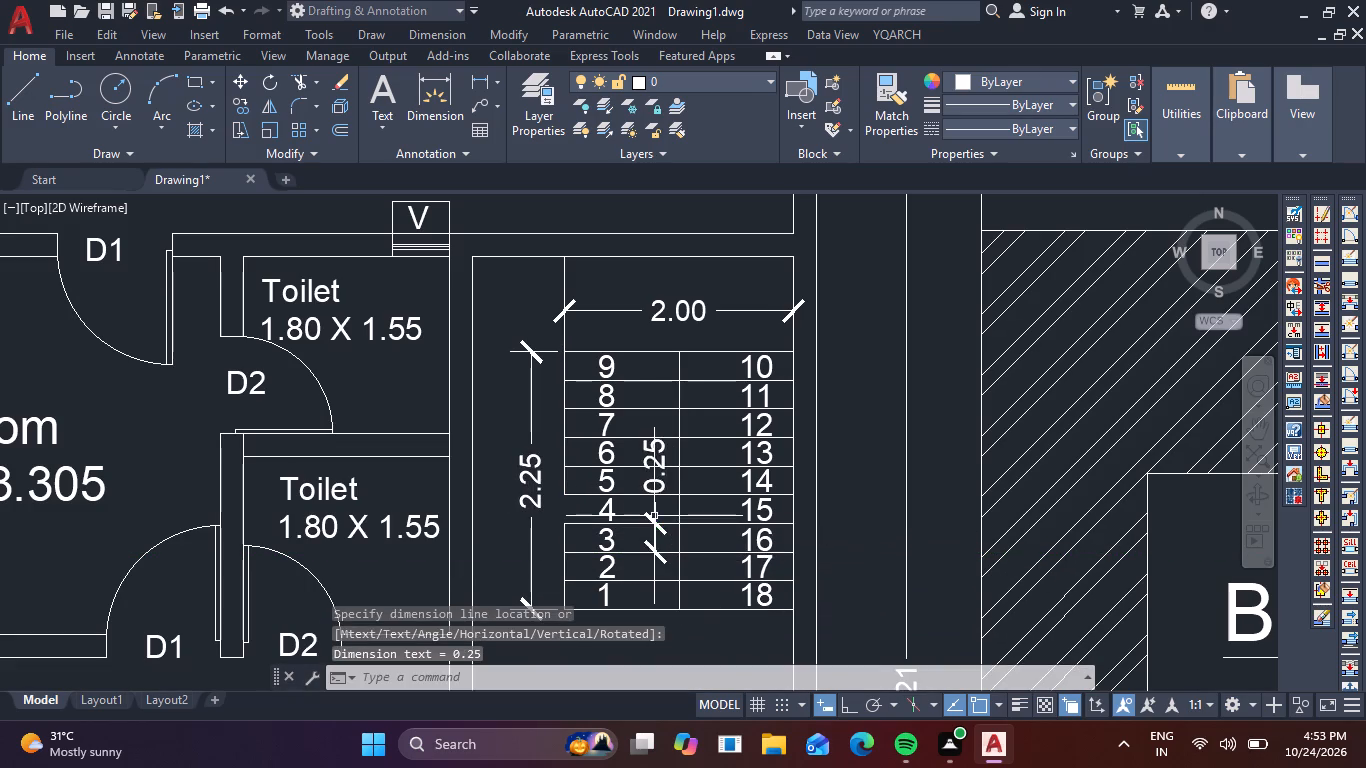
Draw a horizontal line across the full width of the empty frame beside the site plan, just below its top edge.
scroll(668, 497, down, 2)
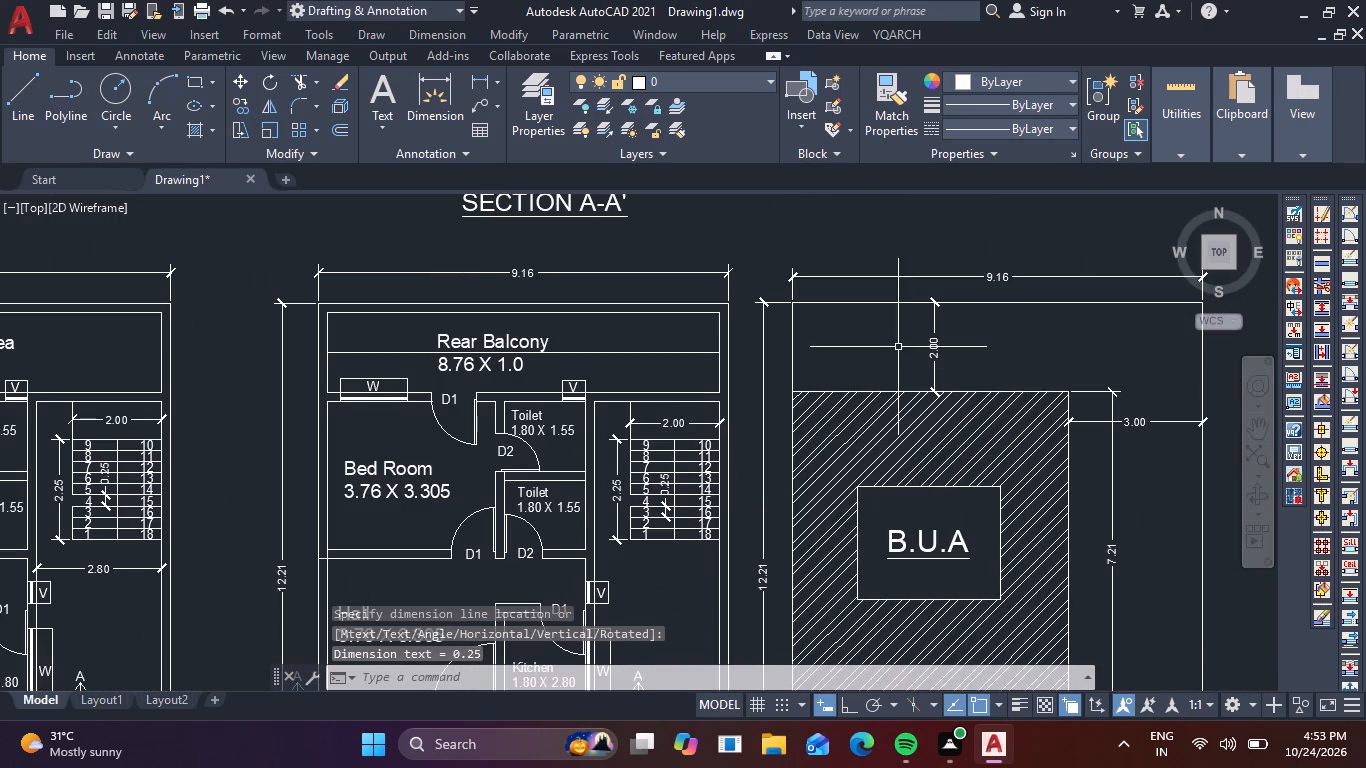
middle_drag(891, 342, 635, 462)
scroll(654, 407, down, 1)
middle_drag(698, 365, 558, 507)
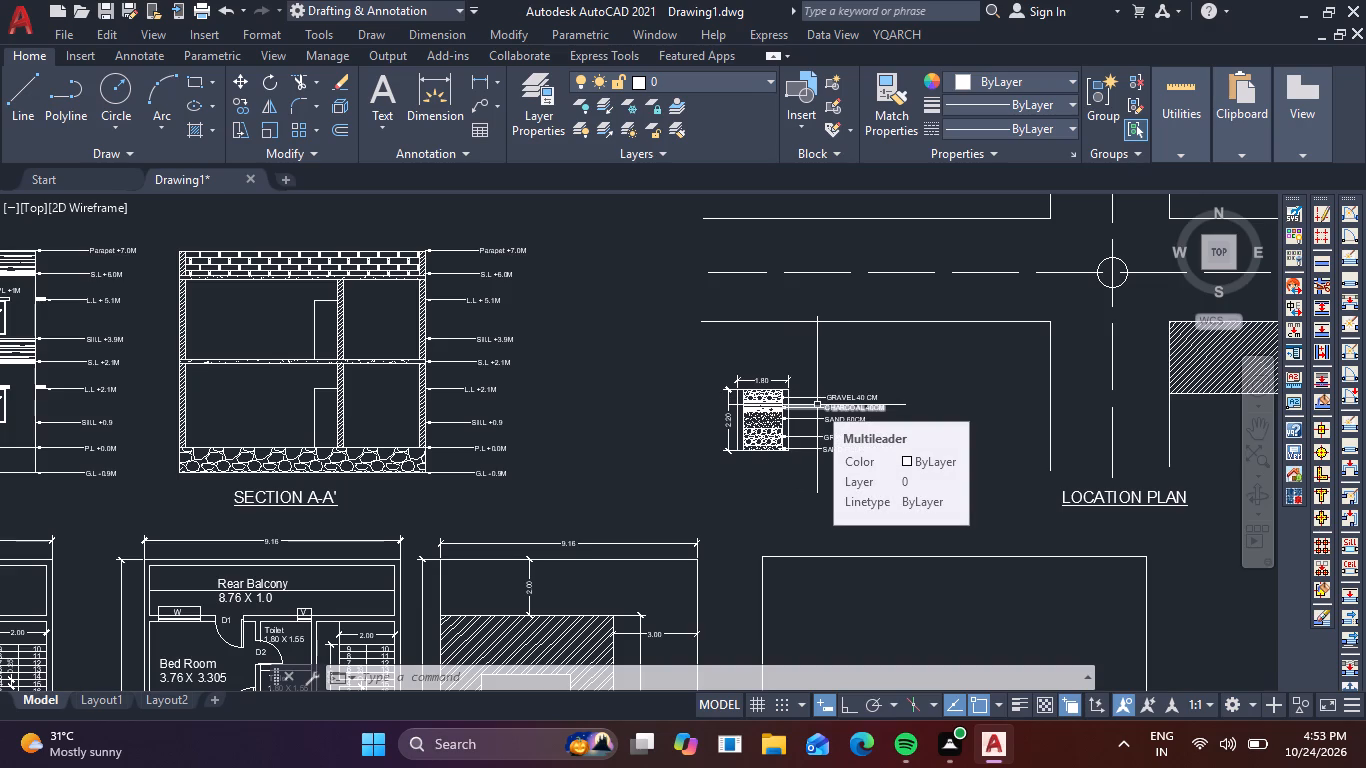
key(Escape)
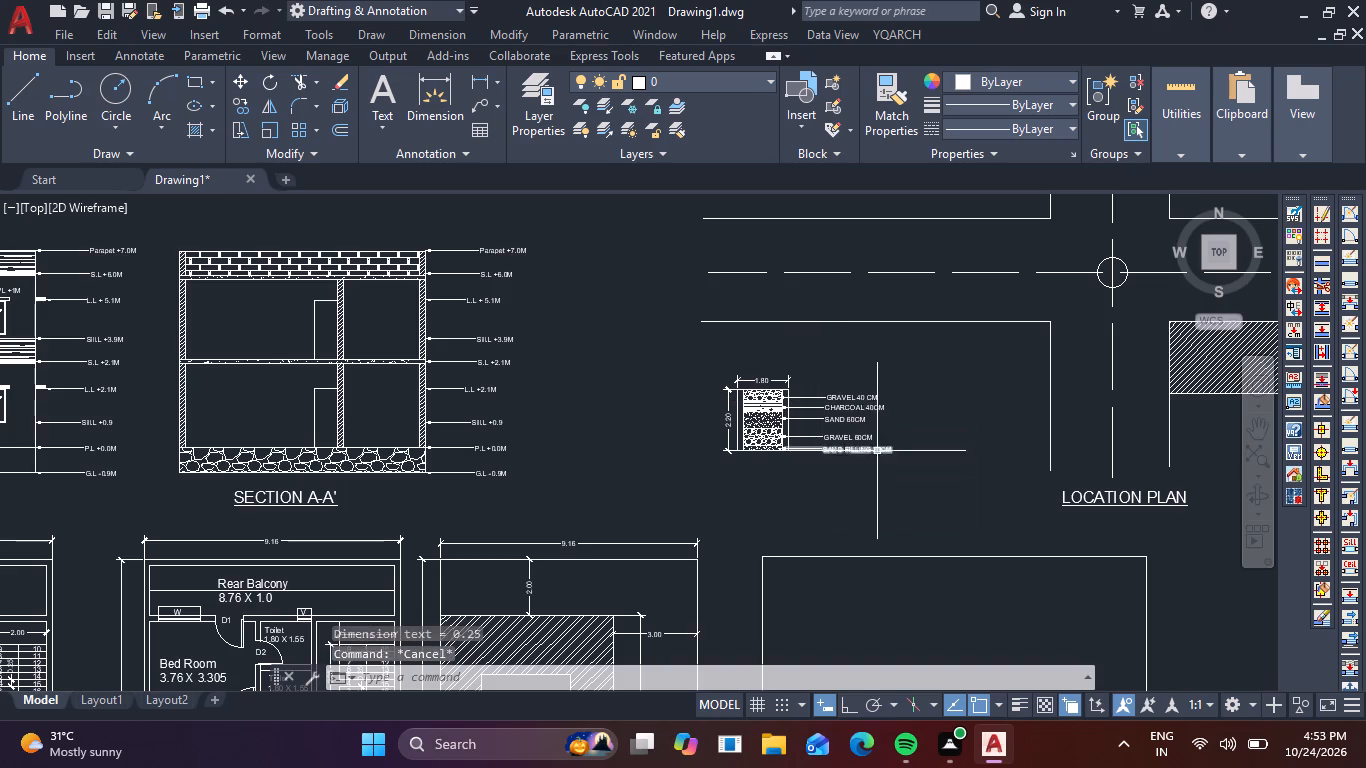
middle_drag(876, 455, 801, 320)
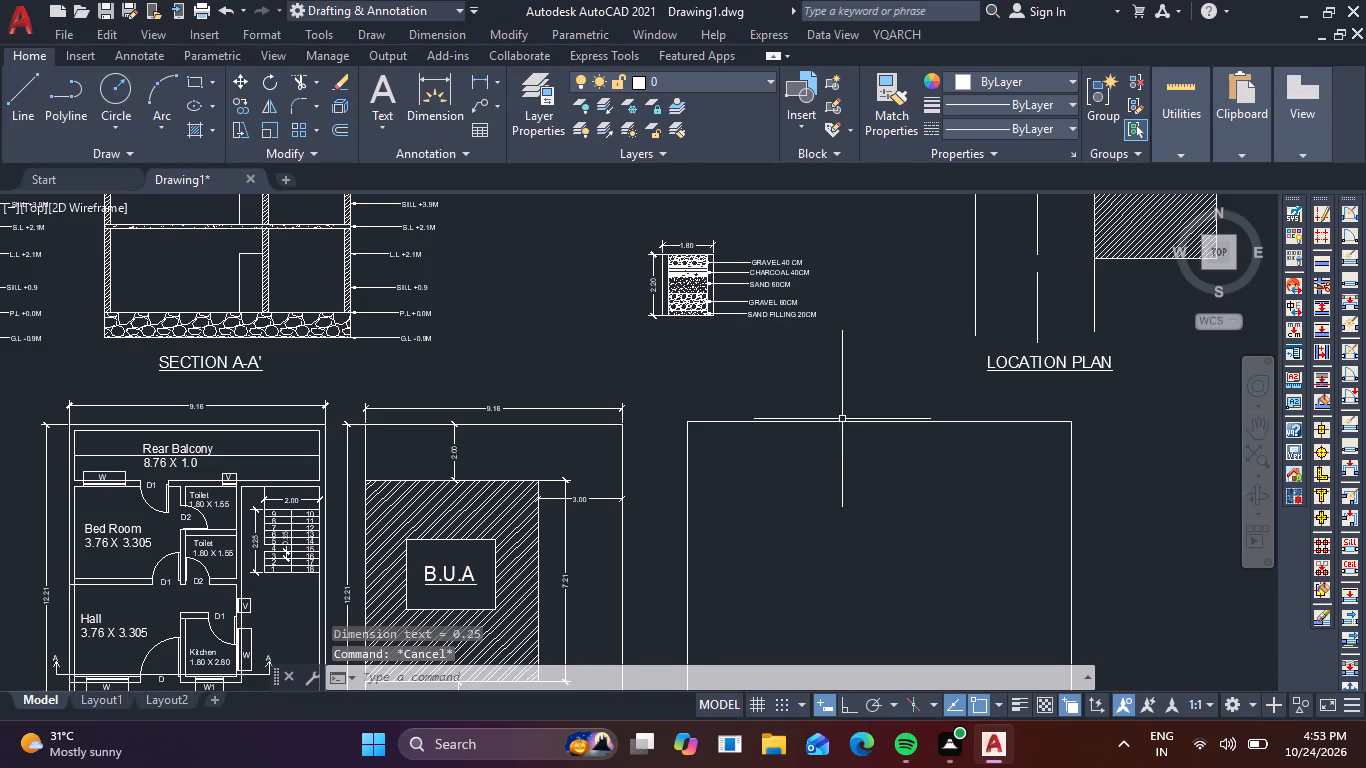
text(L)
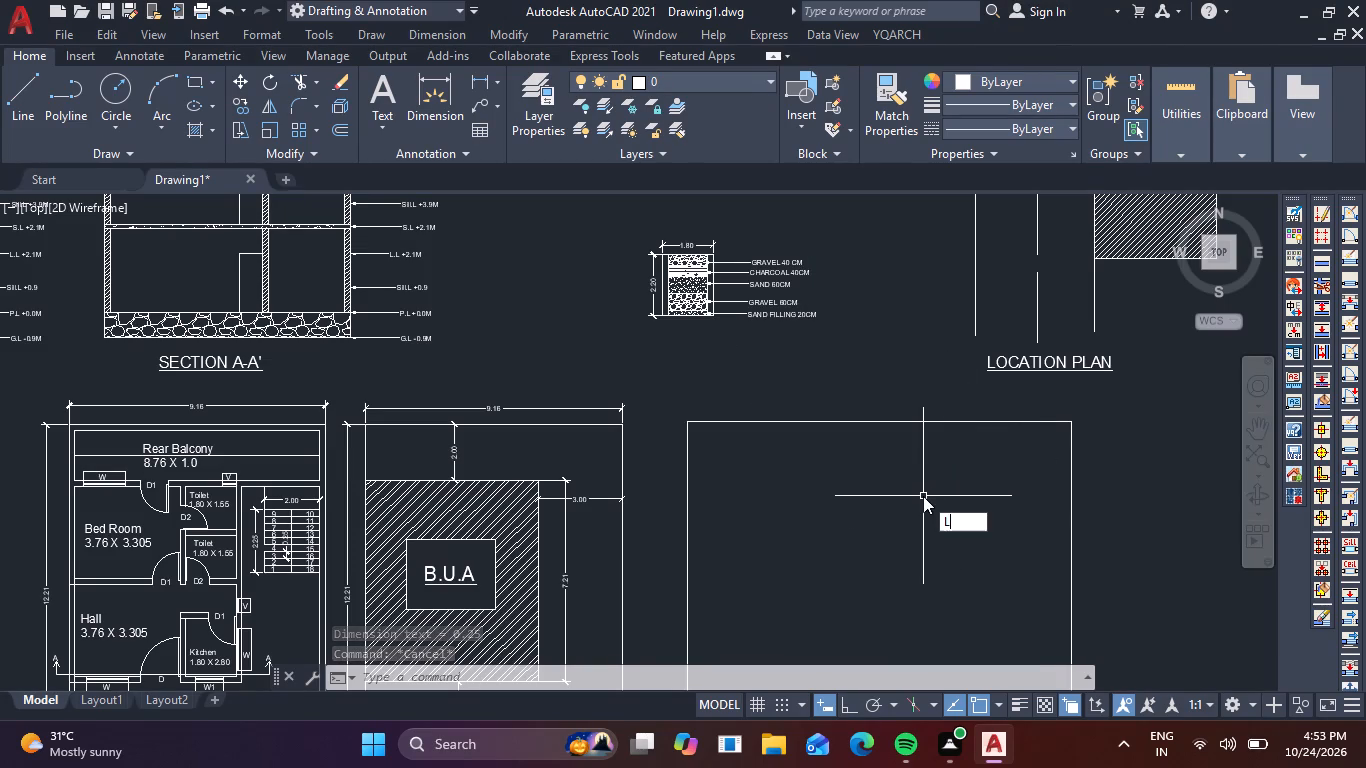
key(space)
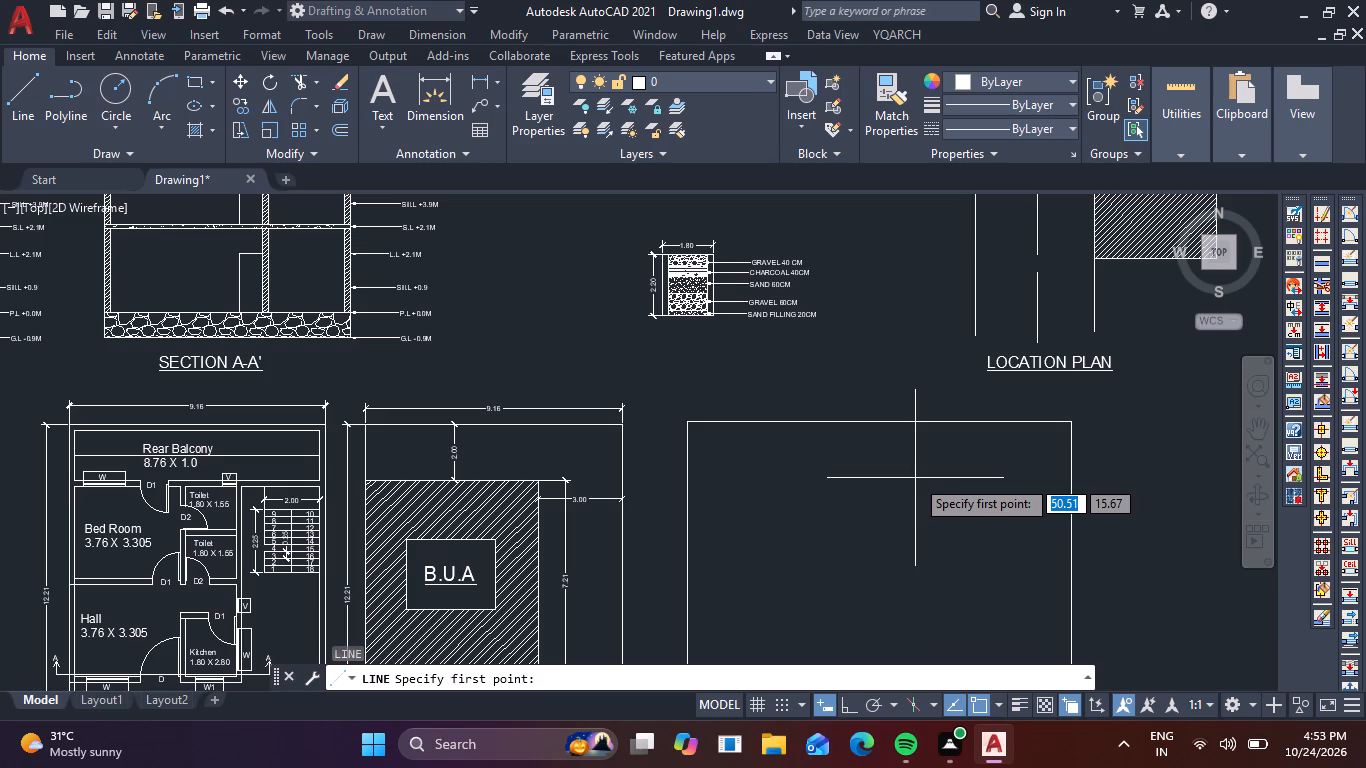
click(689, 458)
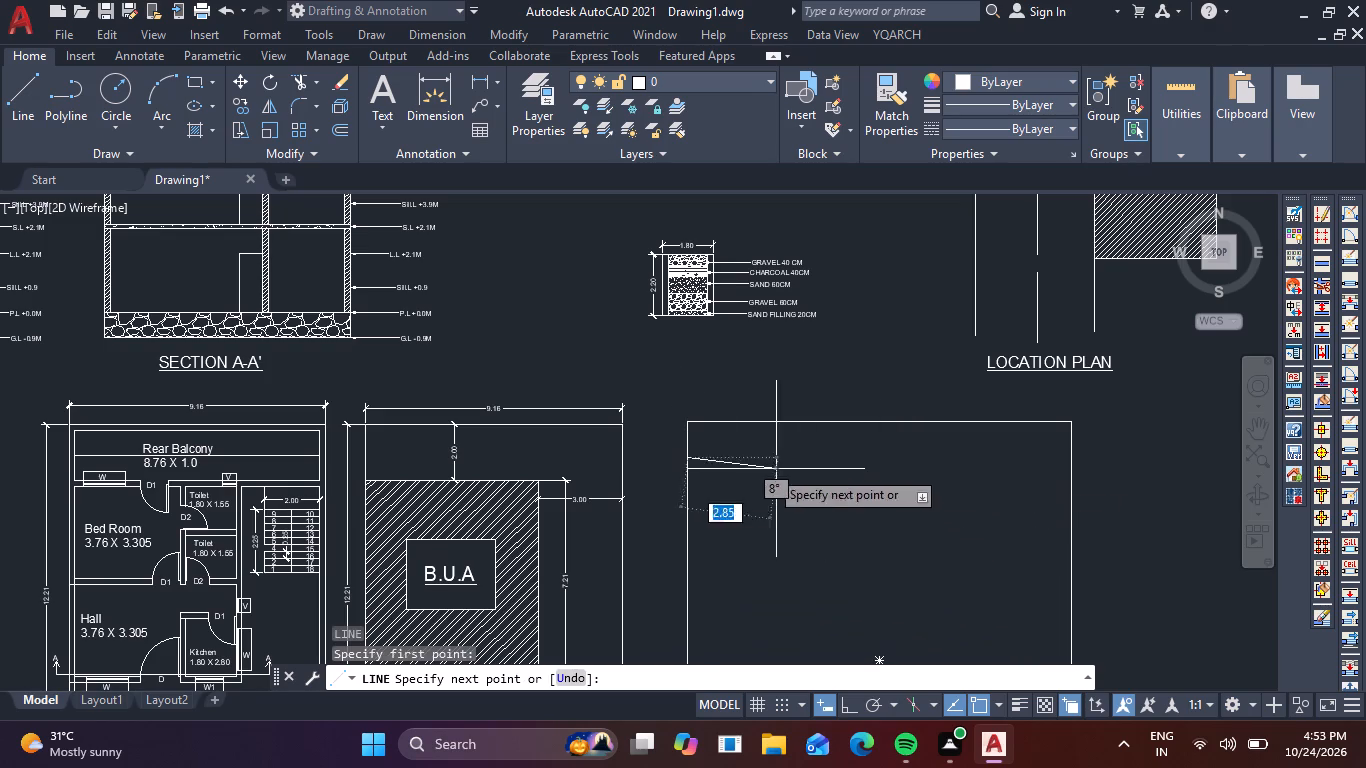
key(F8)
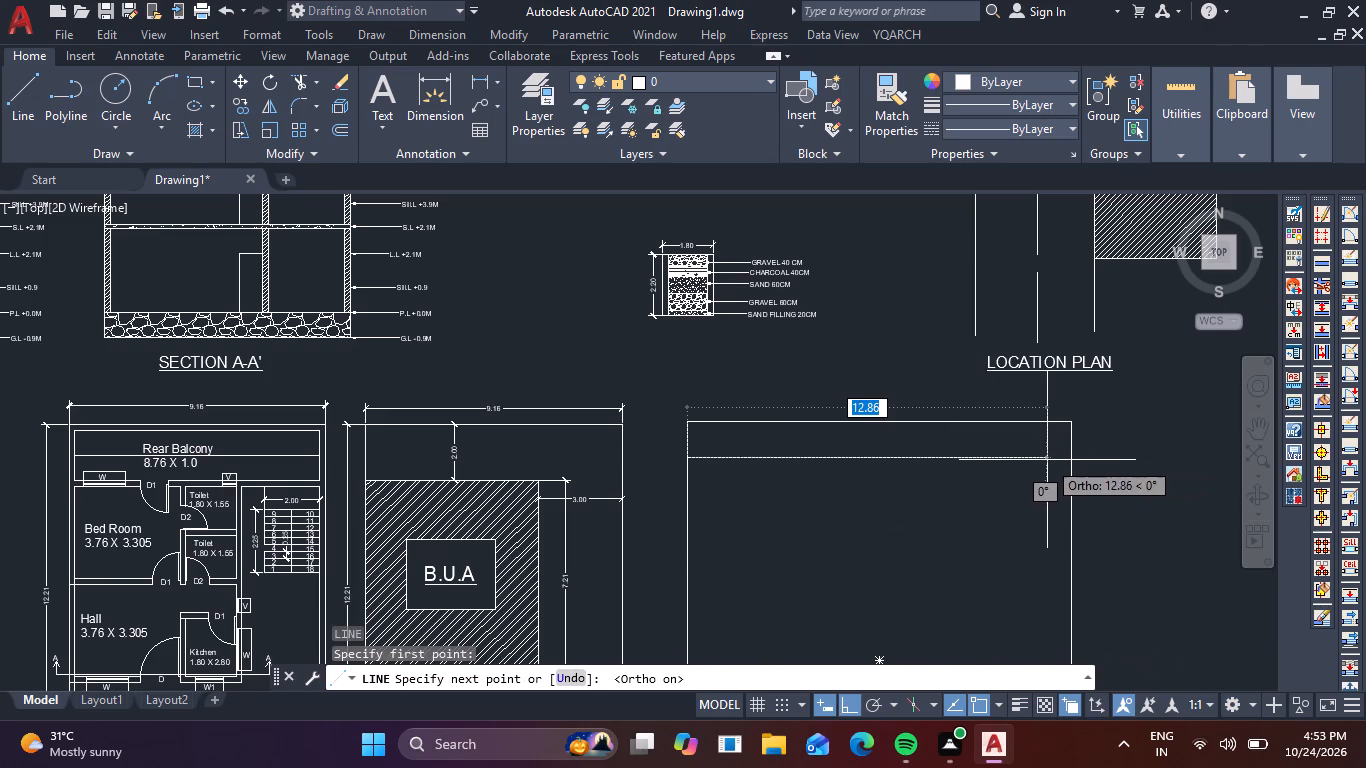
click(1067, 461)
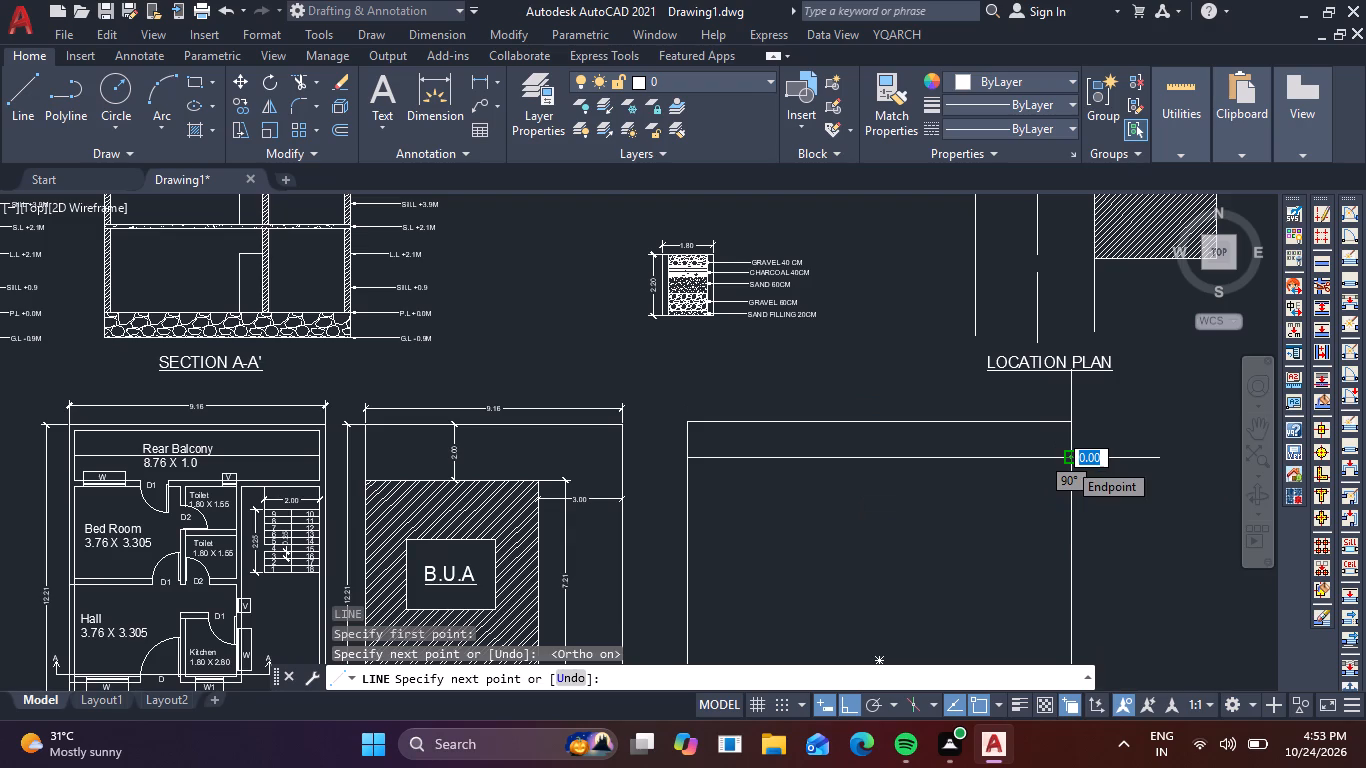
key(space)
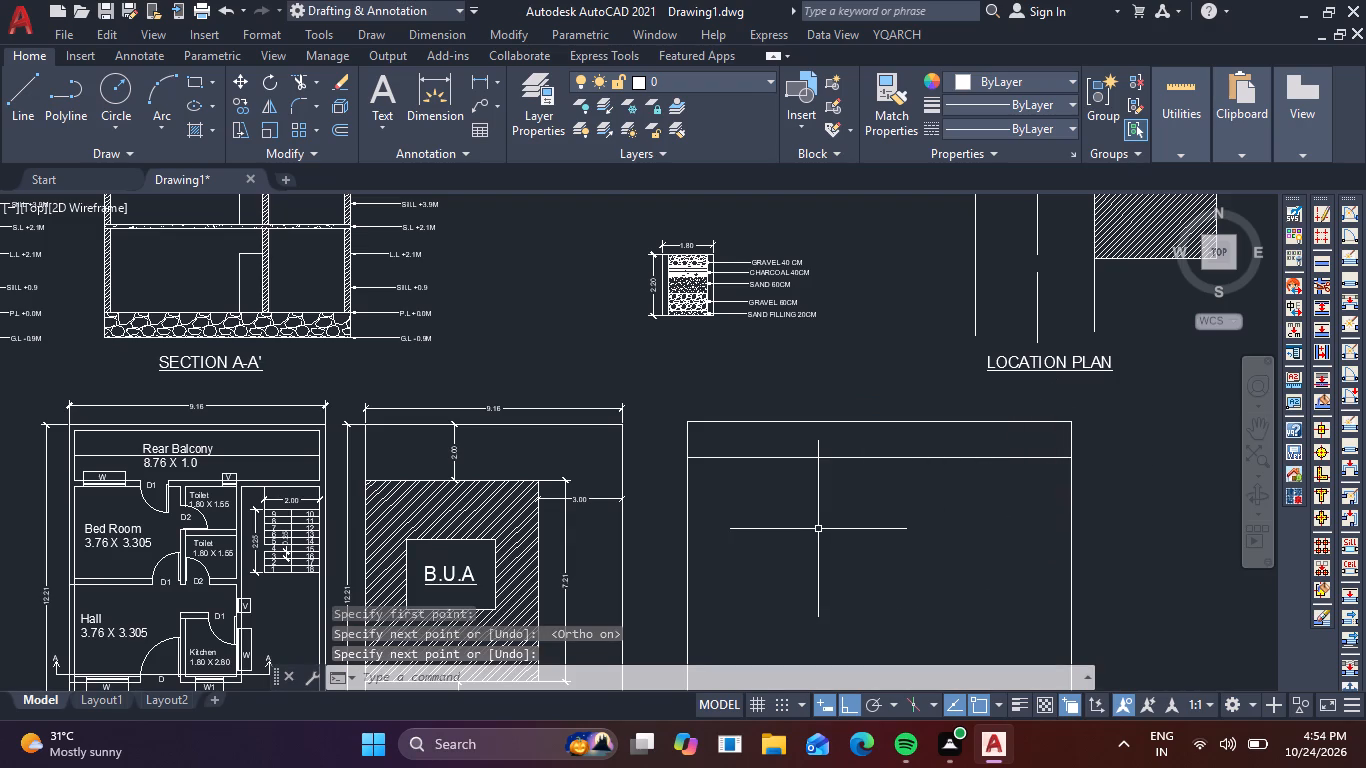
Draw a second full-width horizontal line in the frame, one row height below the first line.
key(space)
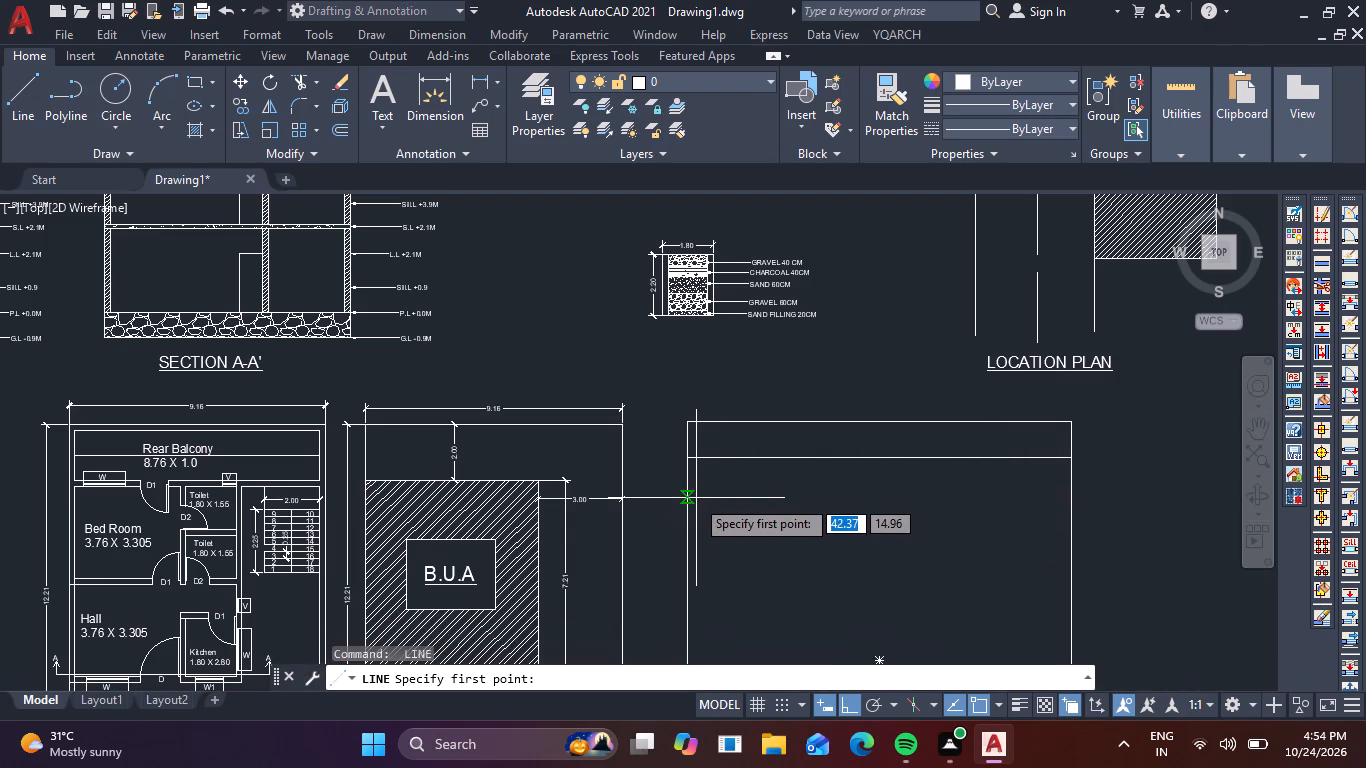
click(689, 493)
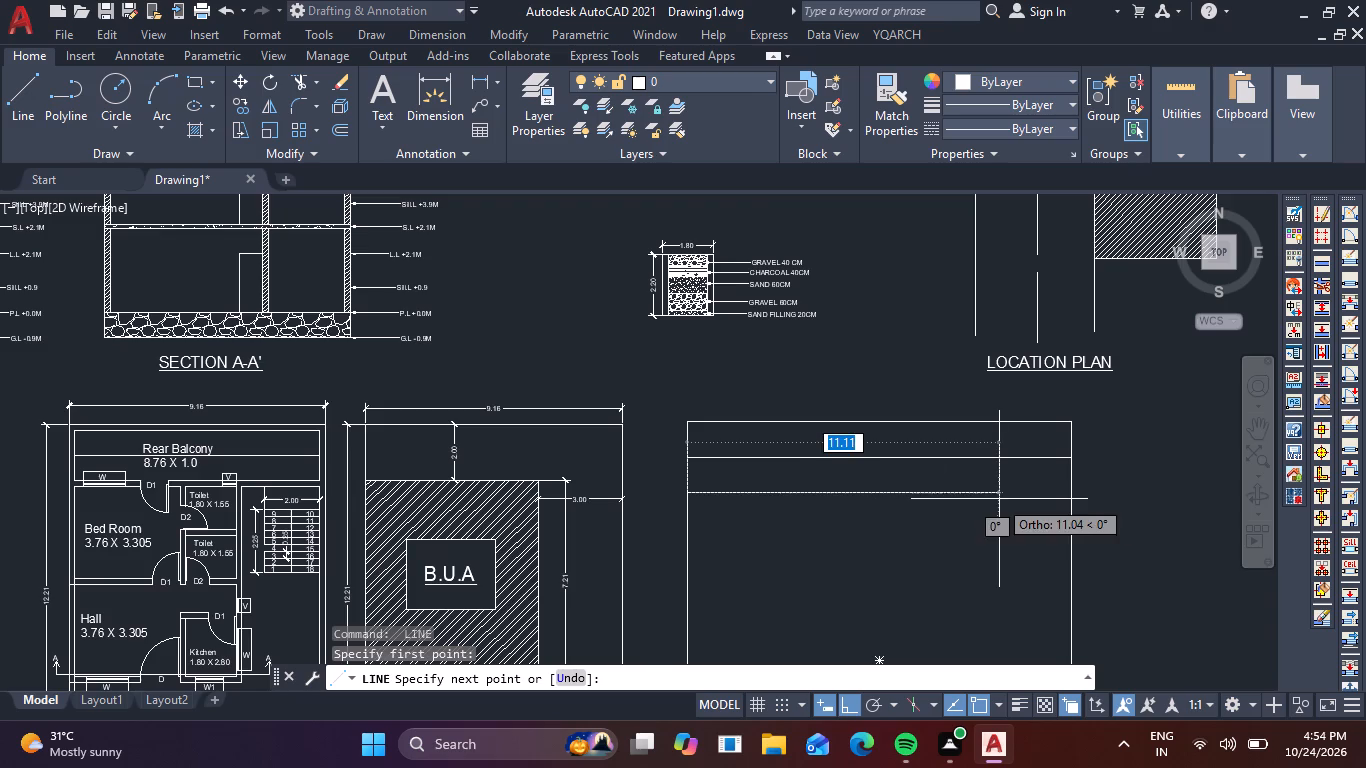
click(1071, 491)
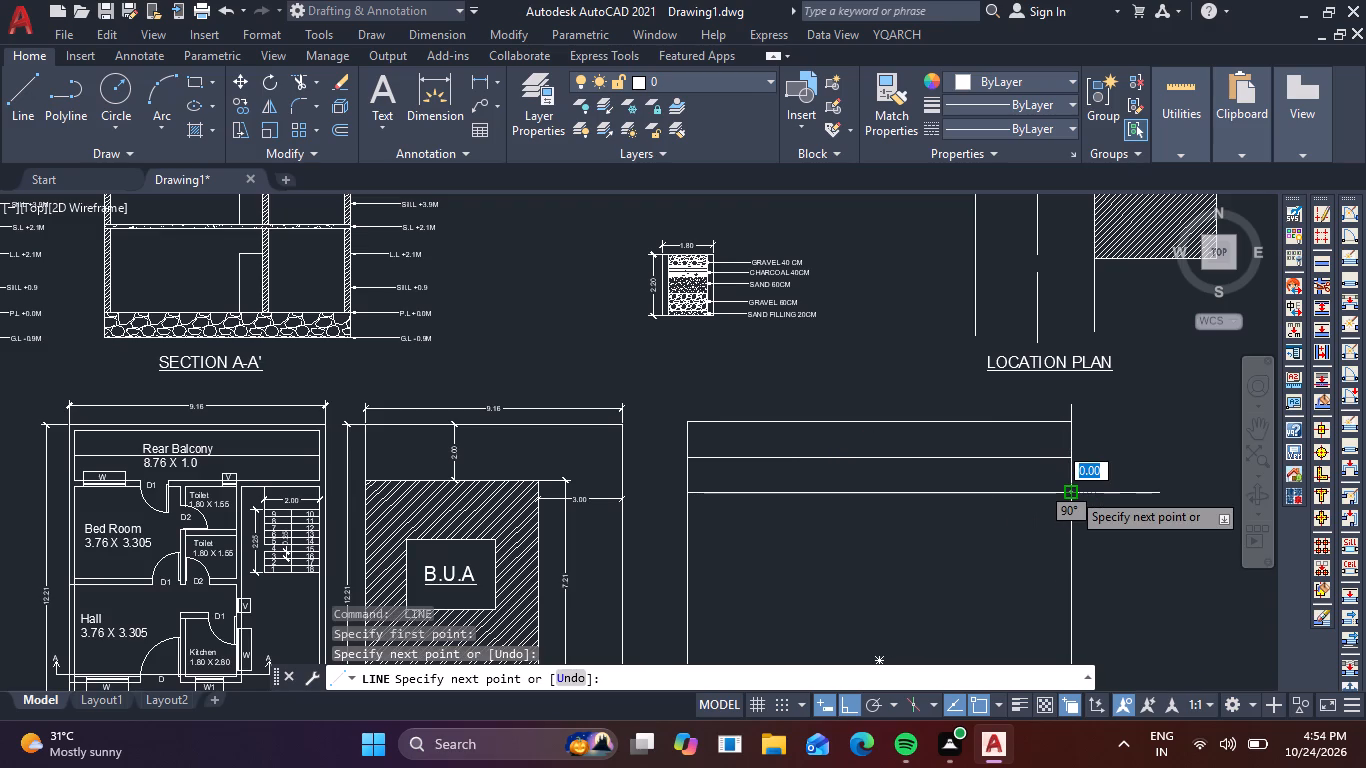
key(space)
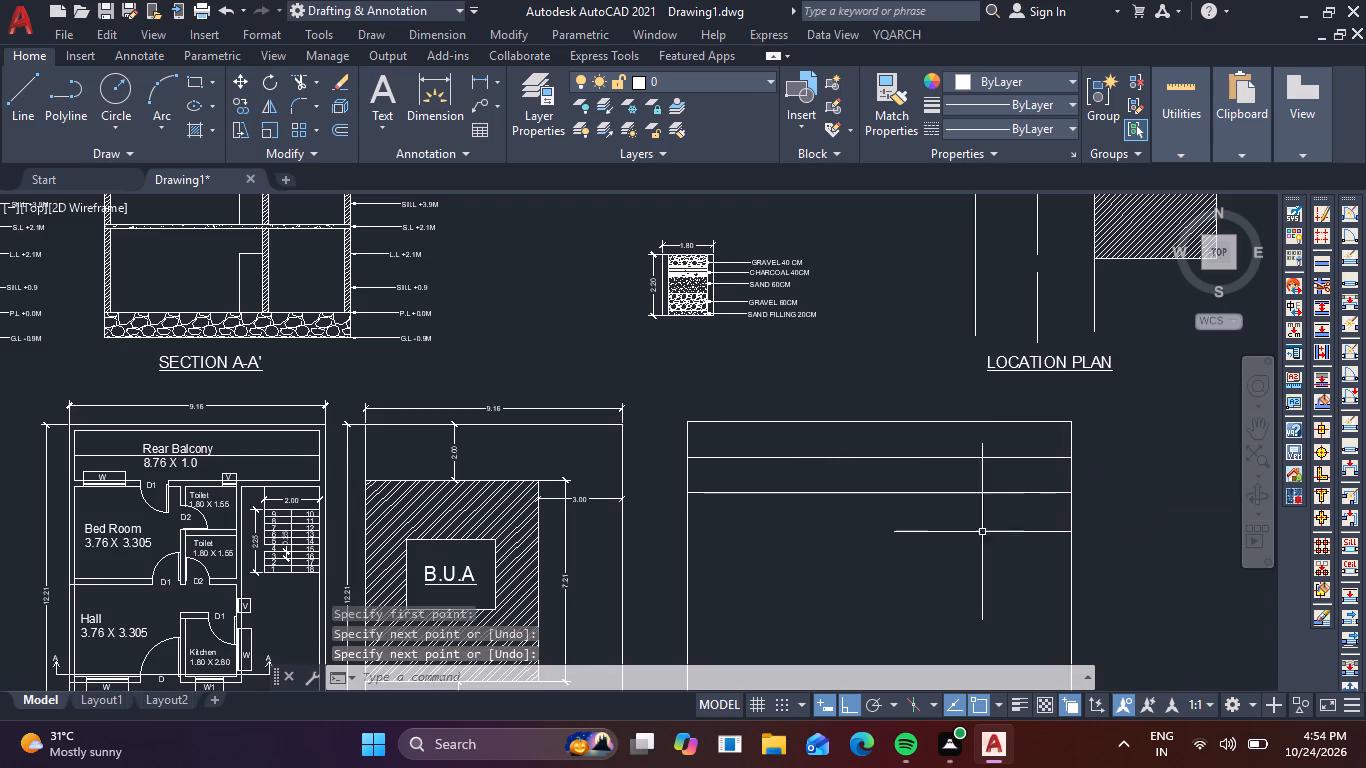
Copy the LOCATION PLAN title into the middle of the frame's top row.
click(1050, 369)
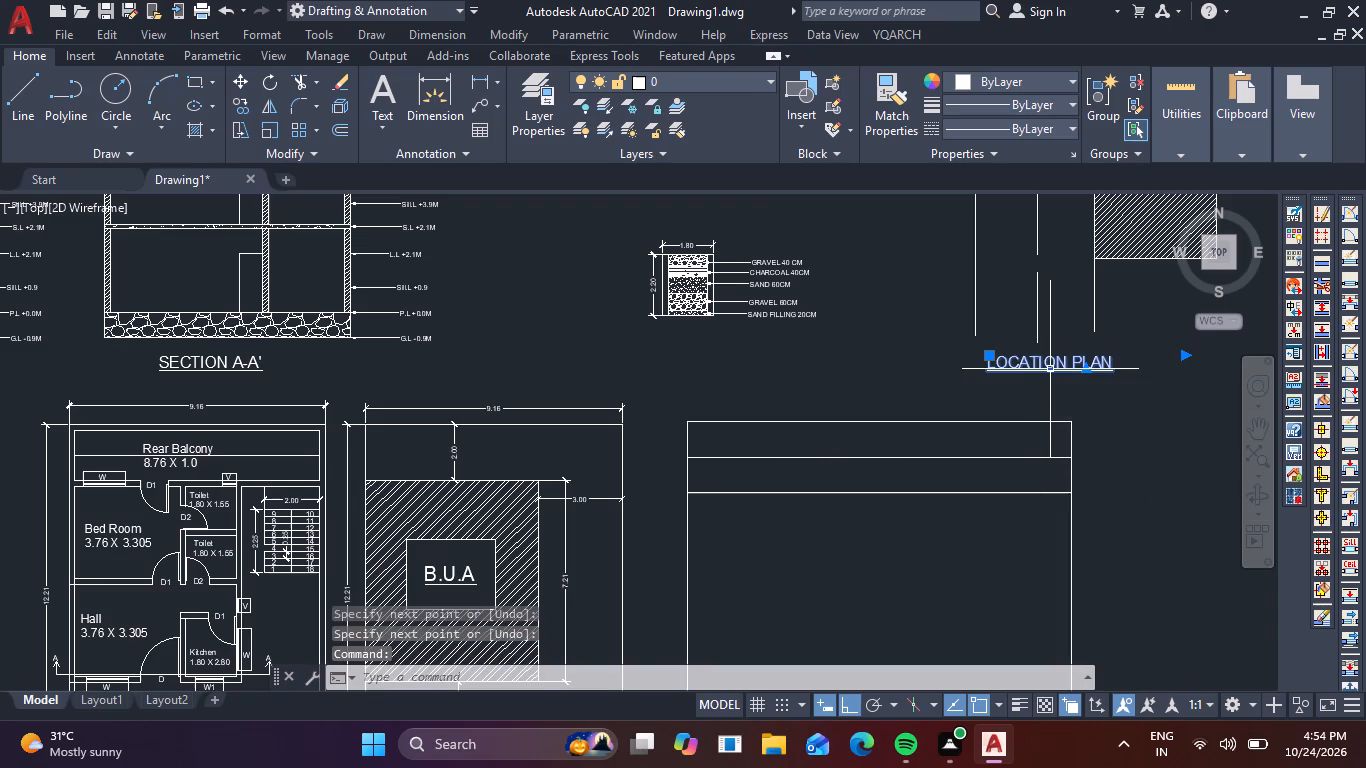
text(CO)
key(space)
click(1050, 369)
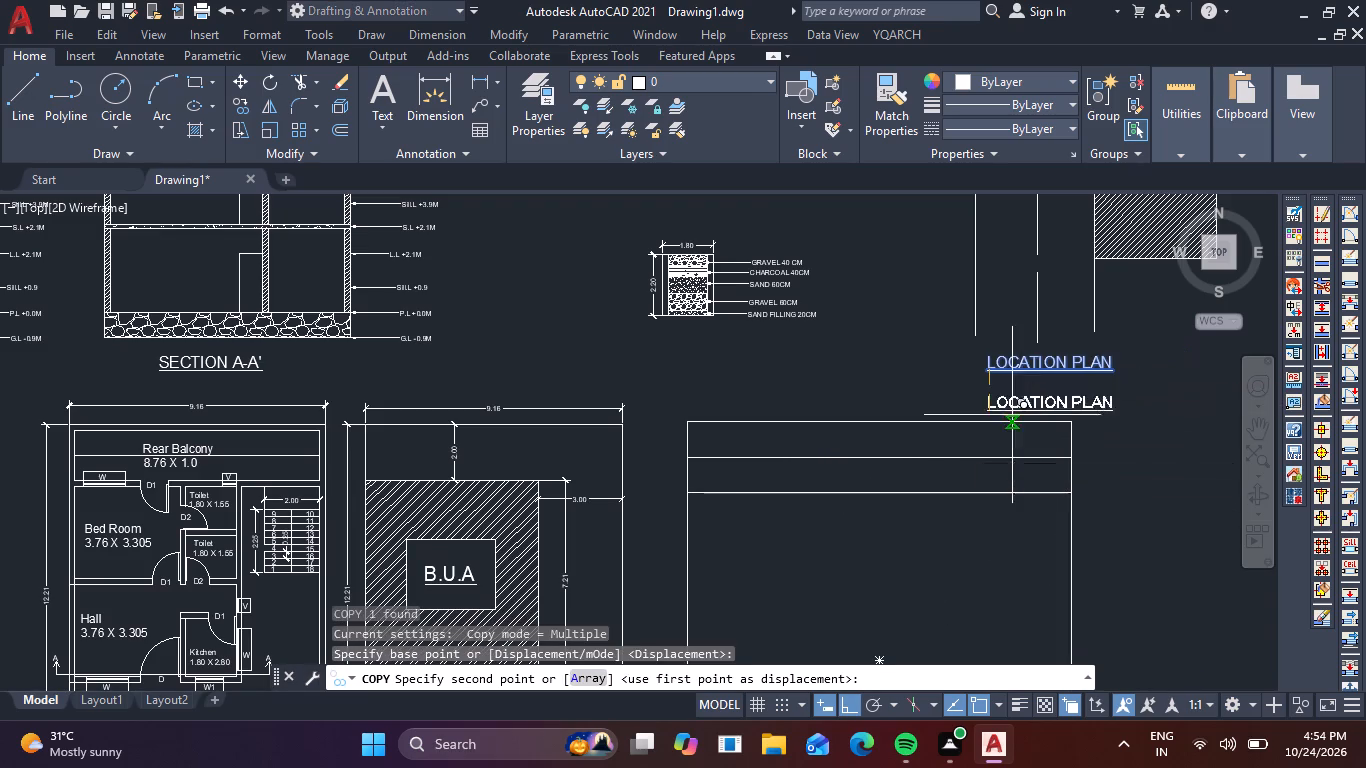
key(F8)
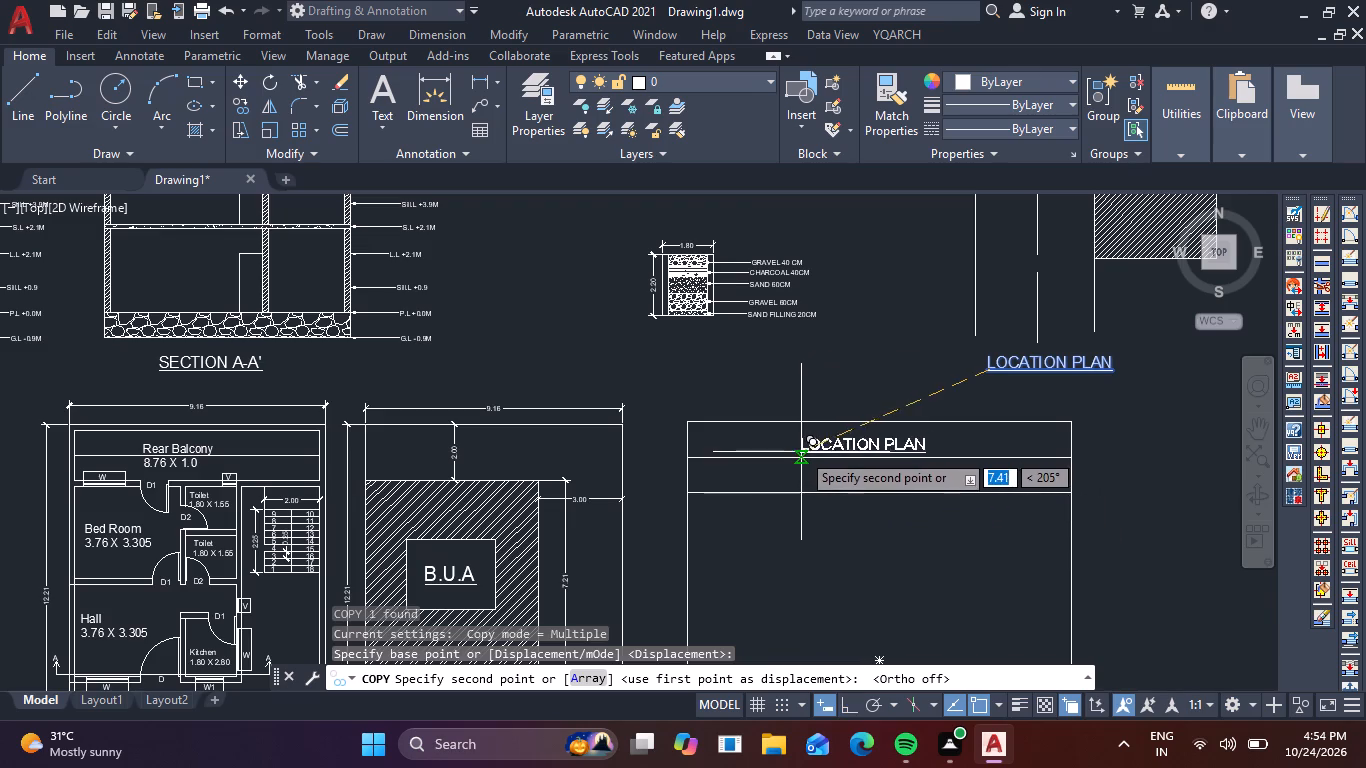
scroll(801, 452, up, 2)
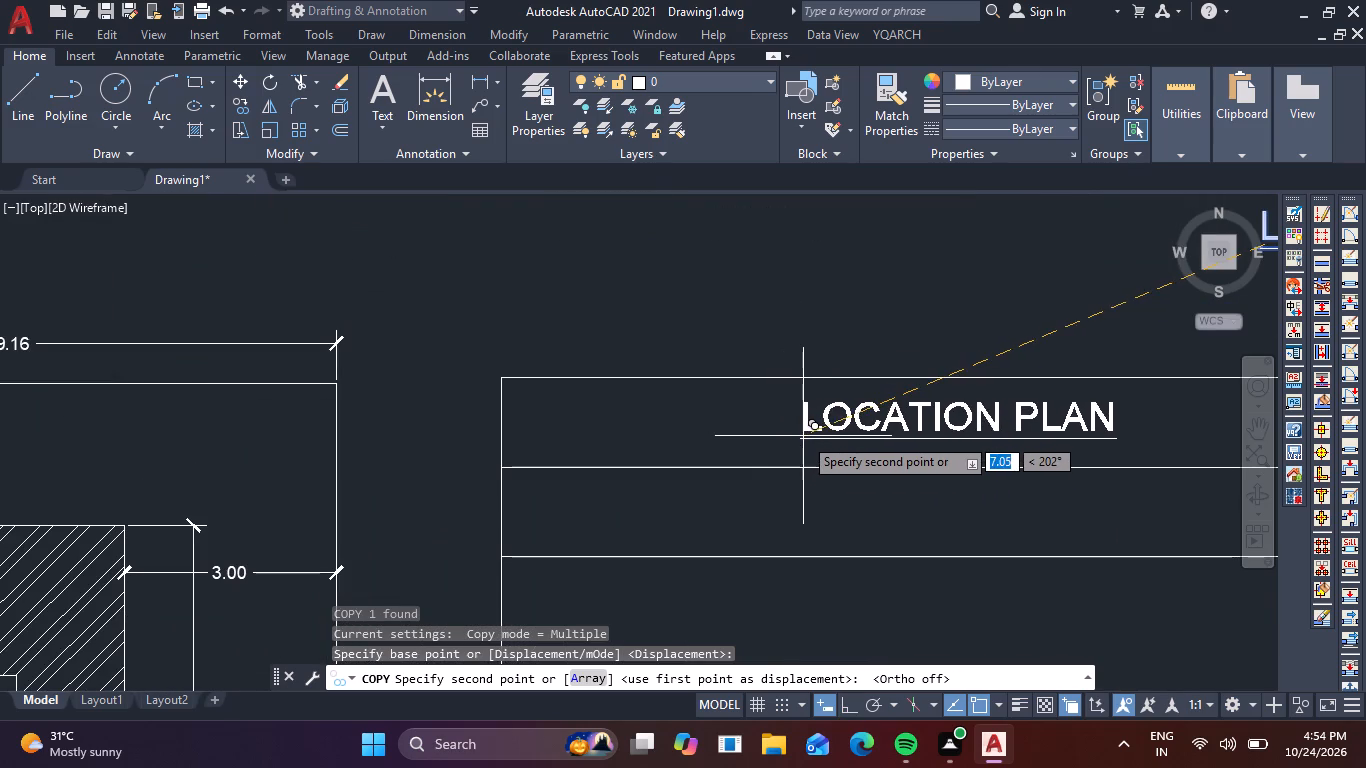
middle_drag(796, 437, 545, 431)
click(553, 429)
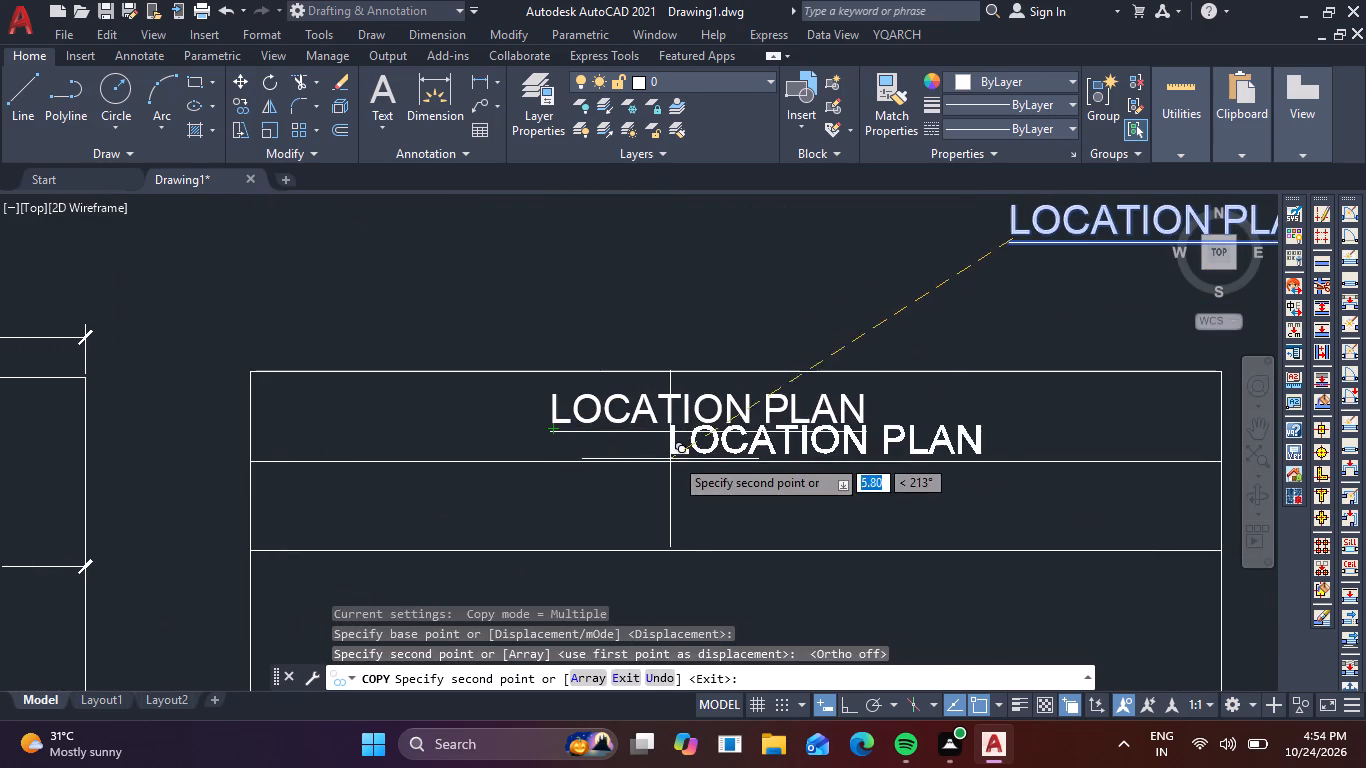
key(space)
Replace the copied title's text in the top row with AREA STATEMENT.
double_click(707, 426)
click(914, 412)
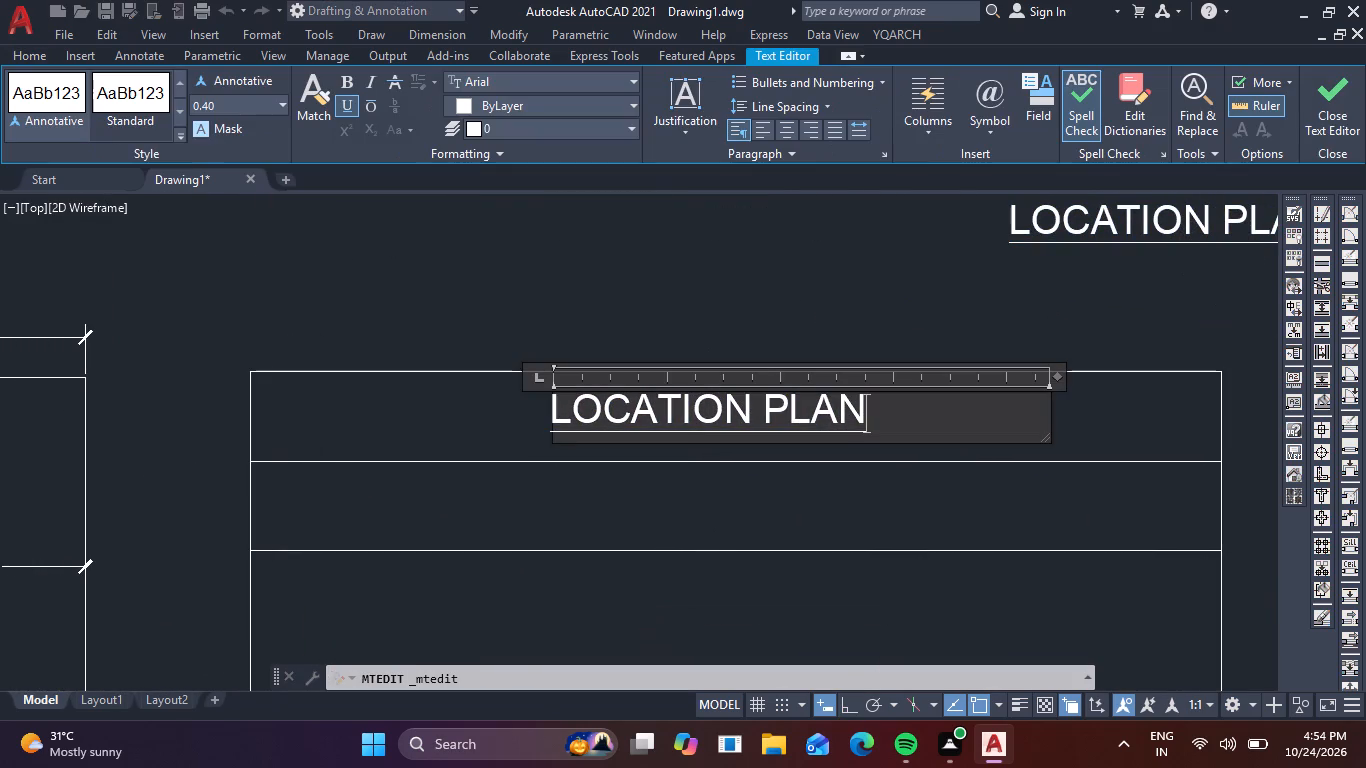
key(BackSpace)
key(BackSpace)
key(BackSpace)
key(BackSpace)
key(BackSpace)
key(BackSpace)
key(BackSpace)
key(BackSpace)
key(BackSpace)
key(BackSpace)
key(BackSpace)
key(BackSpace)
key(BackSpace)
key(BackSpace)
key(BackSpace)
key(BackSpace)
key(BackSpace)
key(BackSpace)
key(BackSpace)
key(BackSpace)
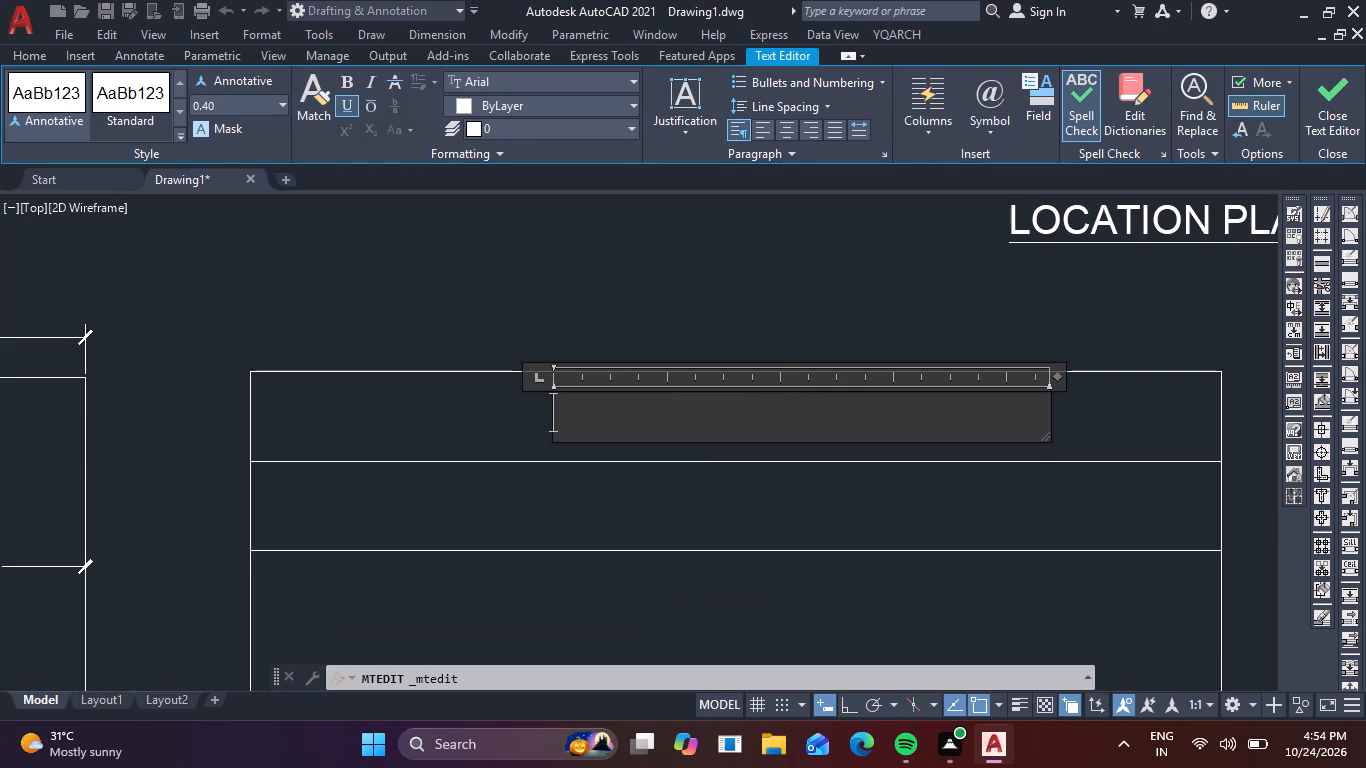
text(AREA)
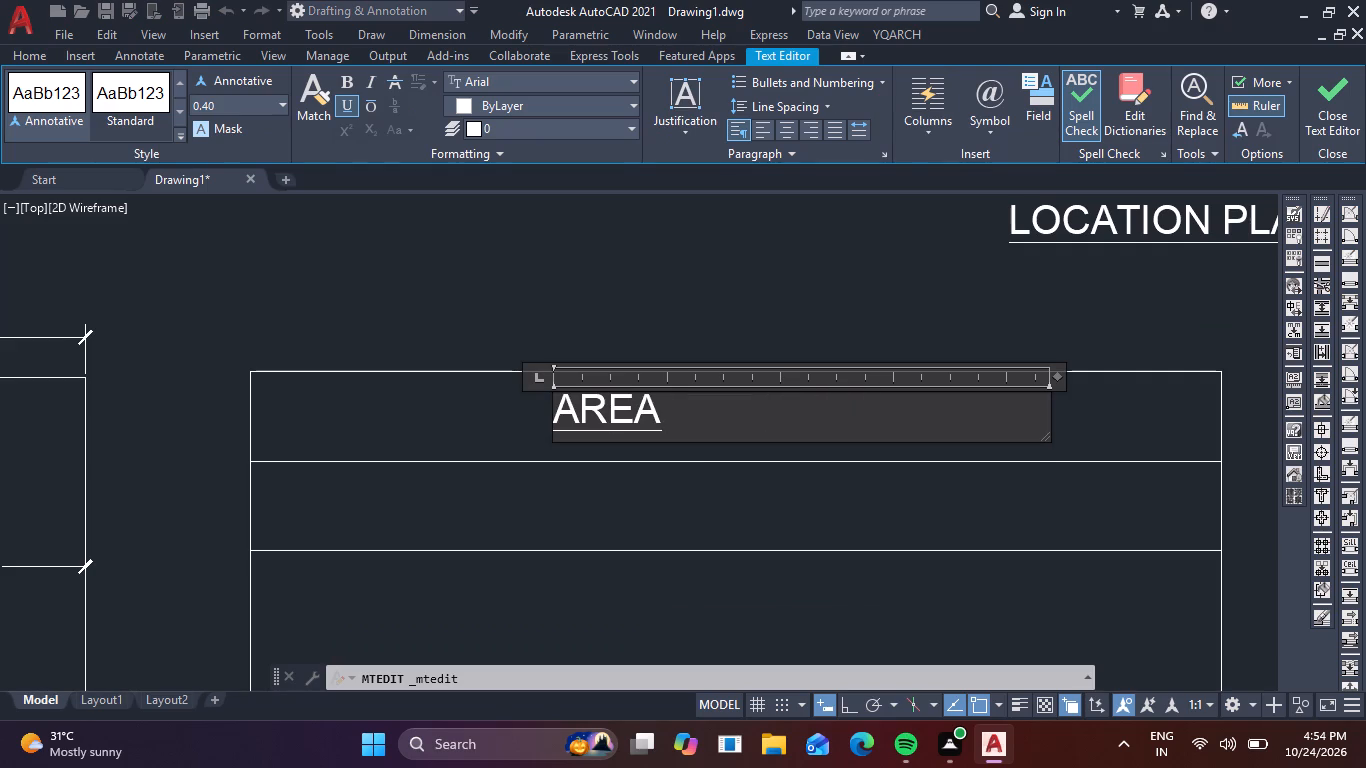
key(space)
text(DT)
key(backslash)
key(BackSpace)
key(BackSpace)
key(BackSpace)
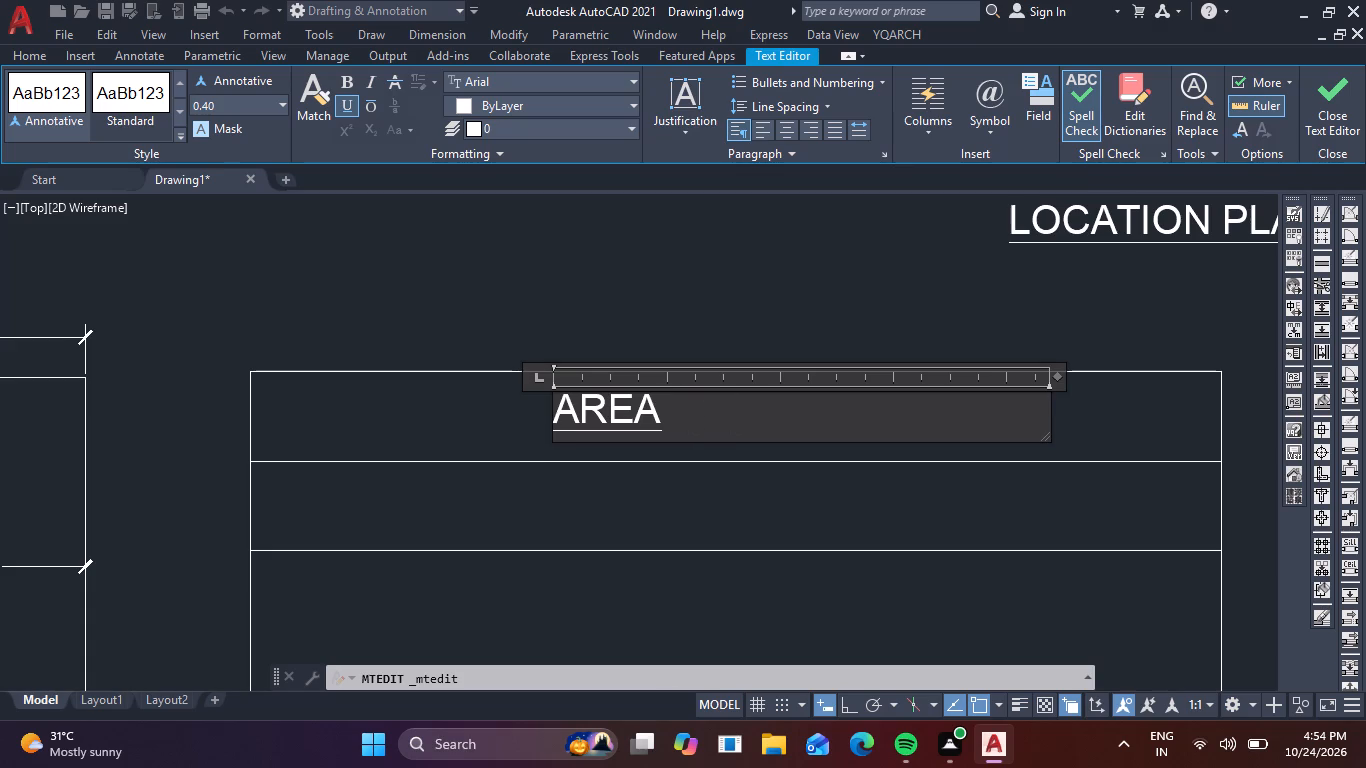
text(STA)
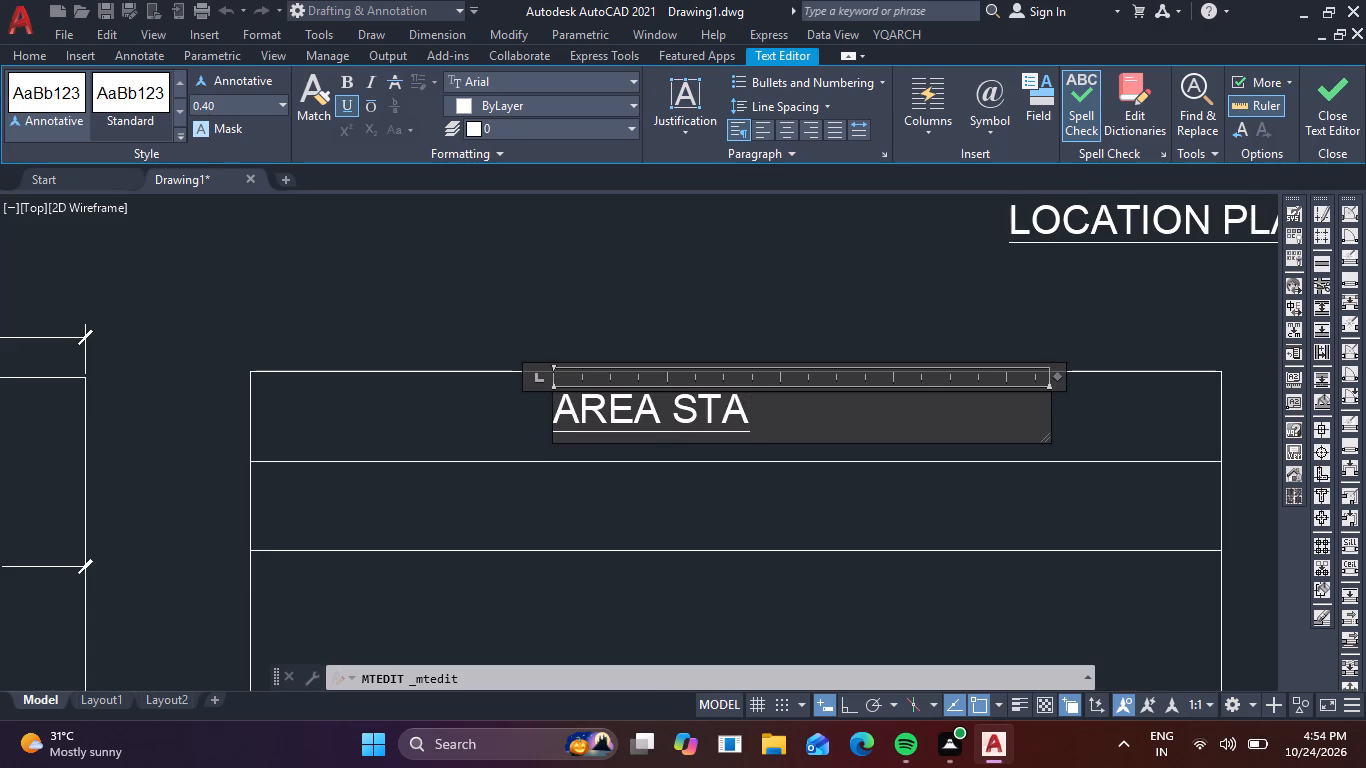
text(TE)
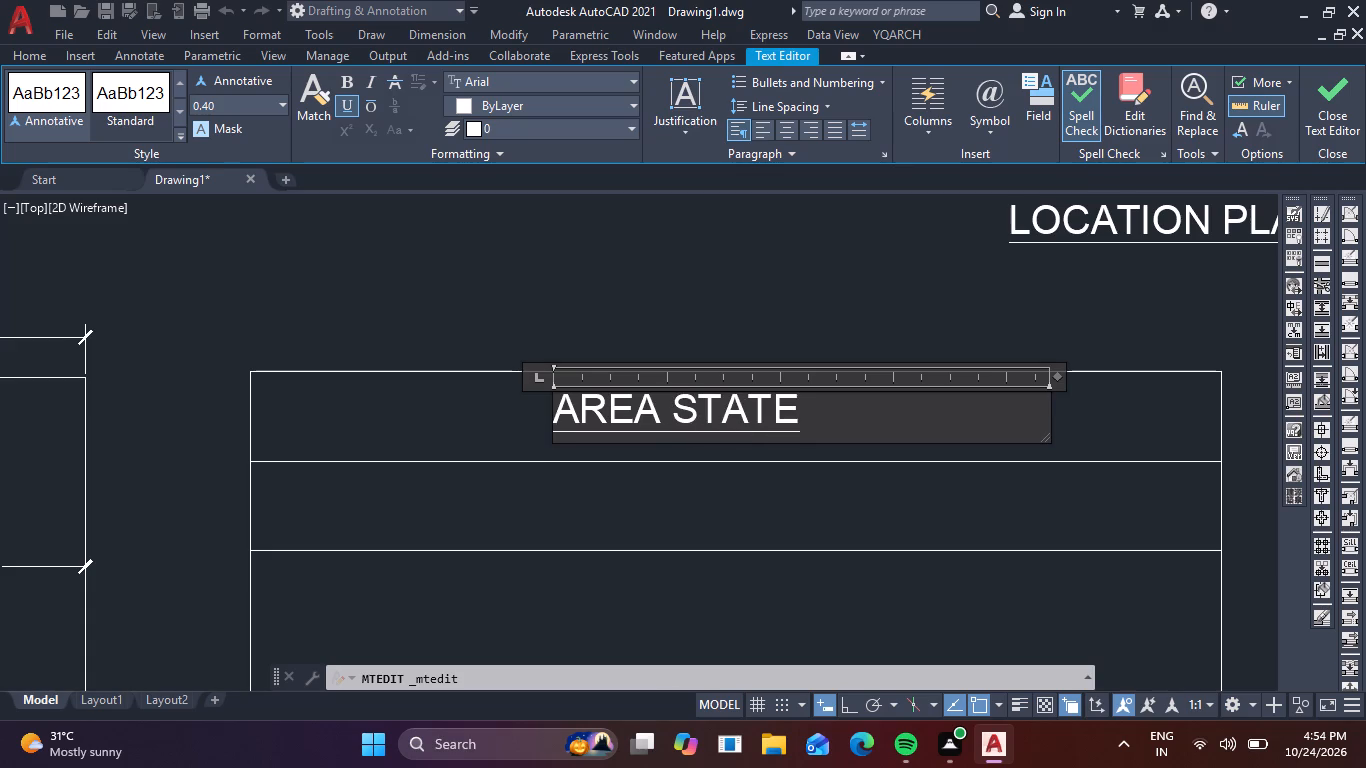
text(MENT)
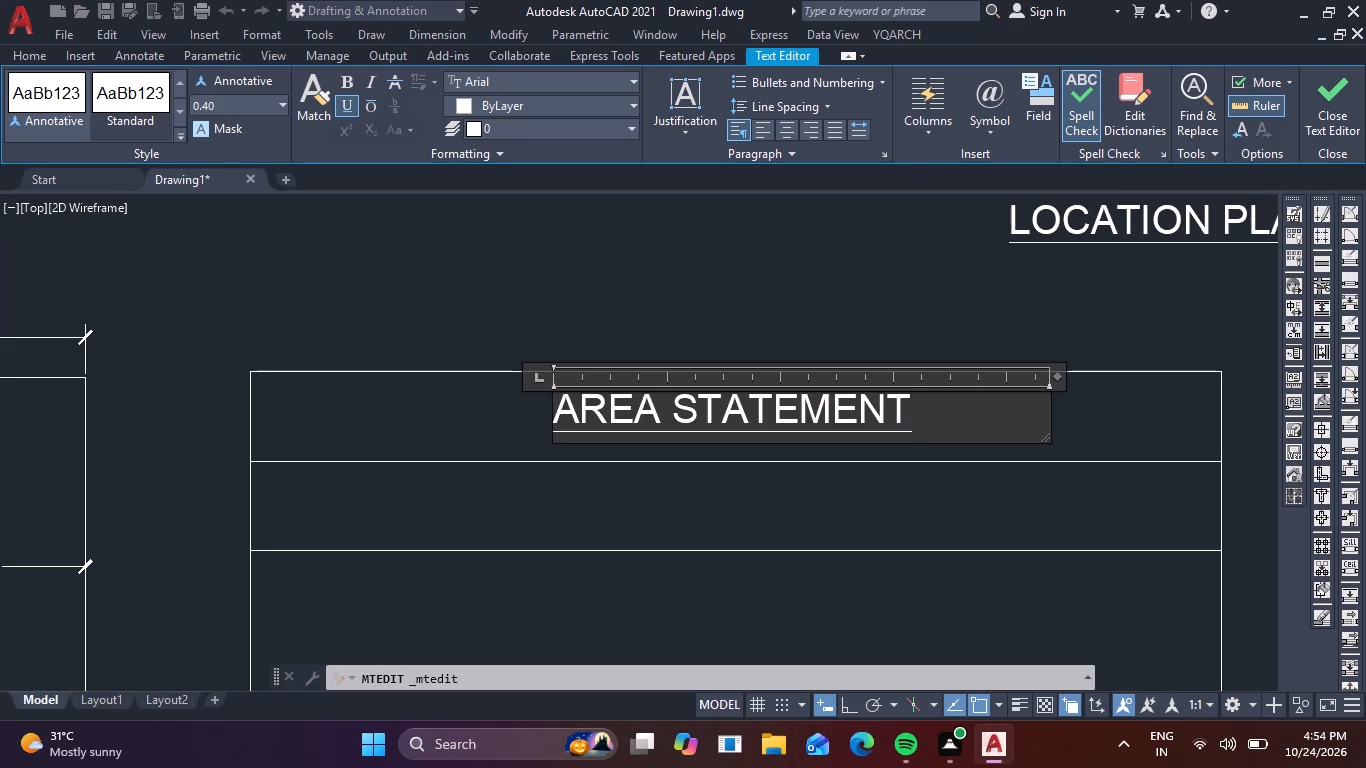
Remove the underline from the AREA STATEMENT heading and make it bold.
drag(941, 423, 422, 432)
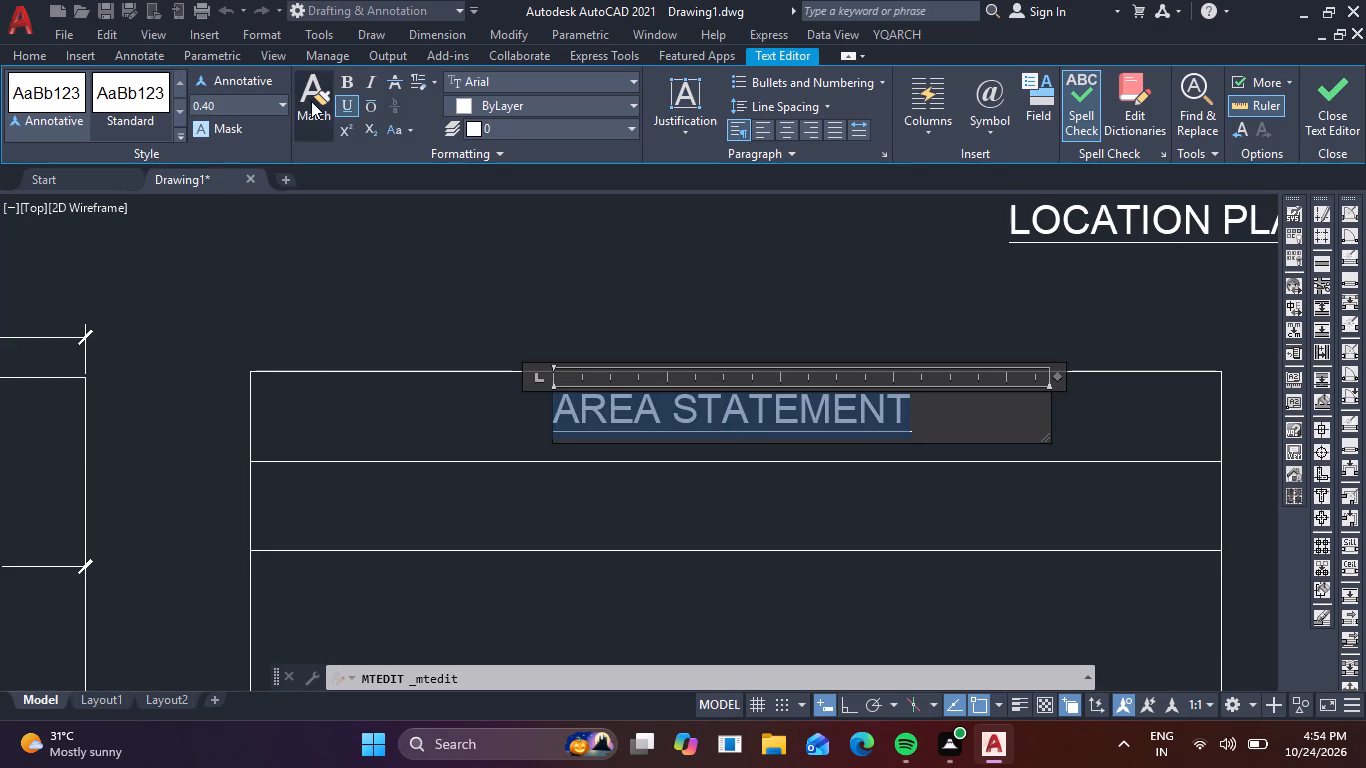
click(342, 102)
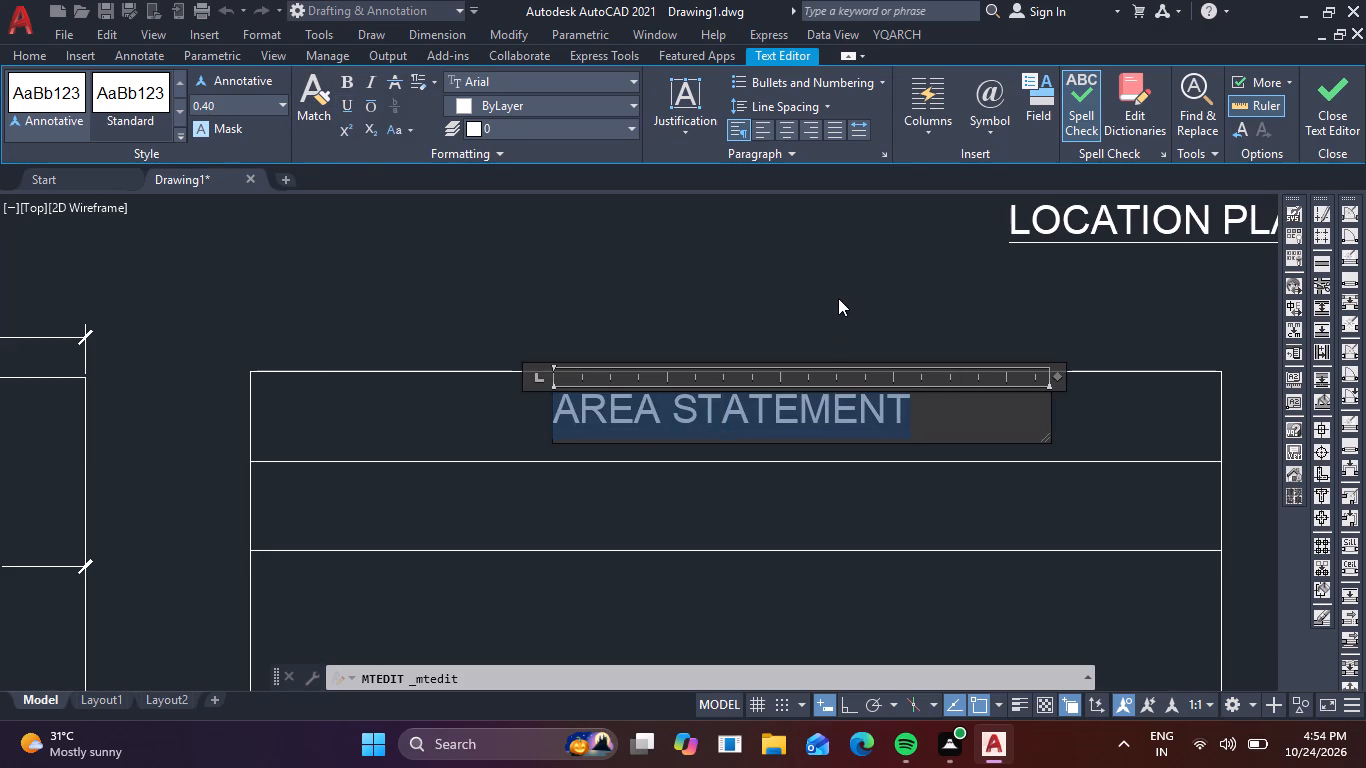
click(836, 297)
double_click(873, 416)
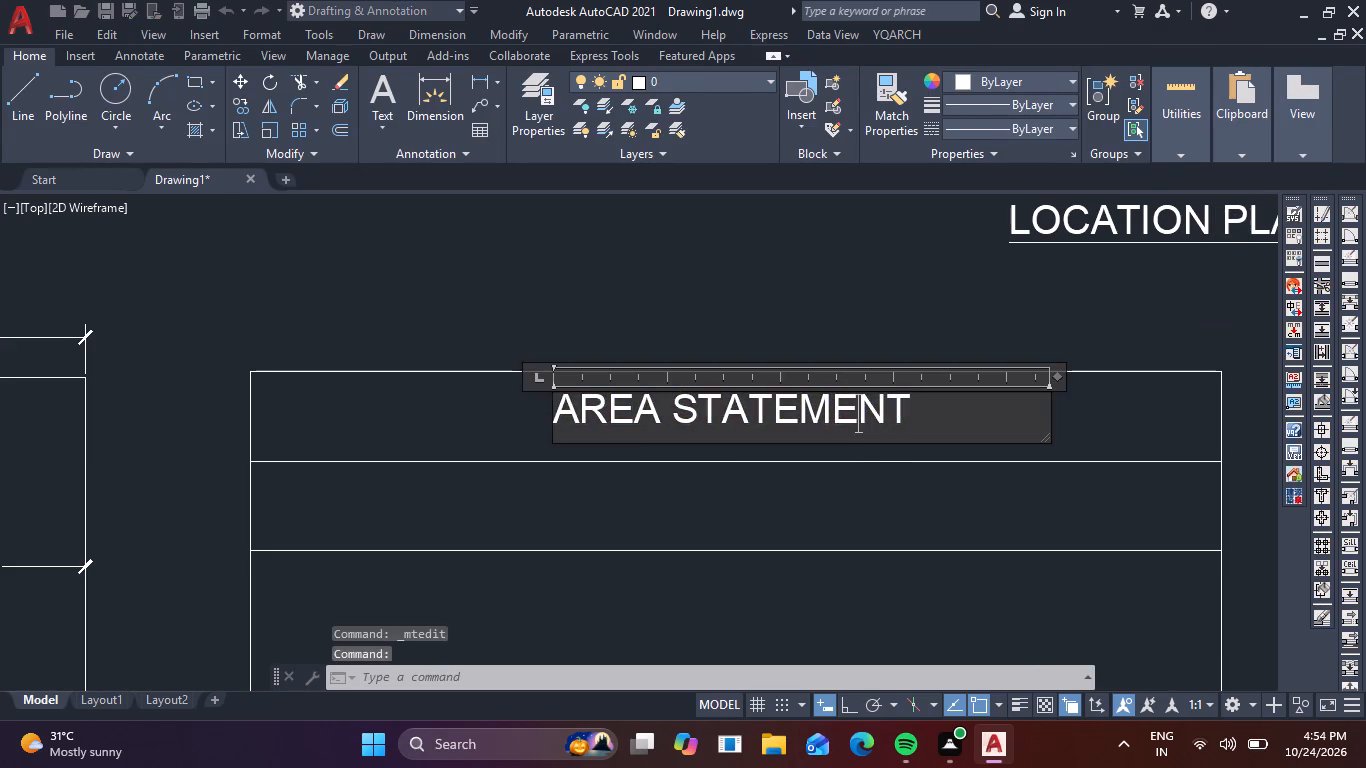
drag(944, 404, 375, 370)
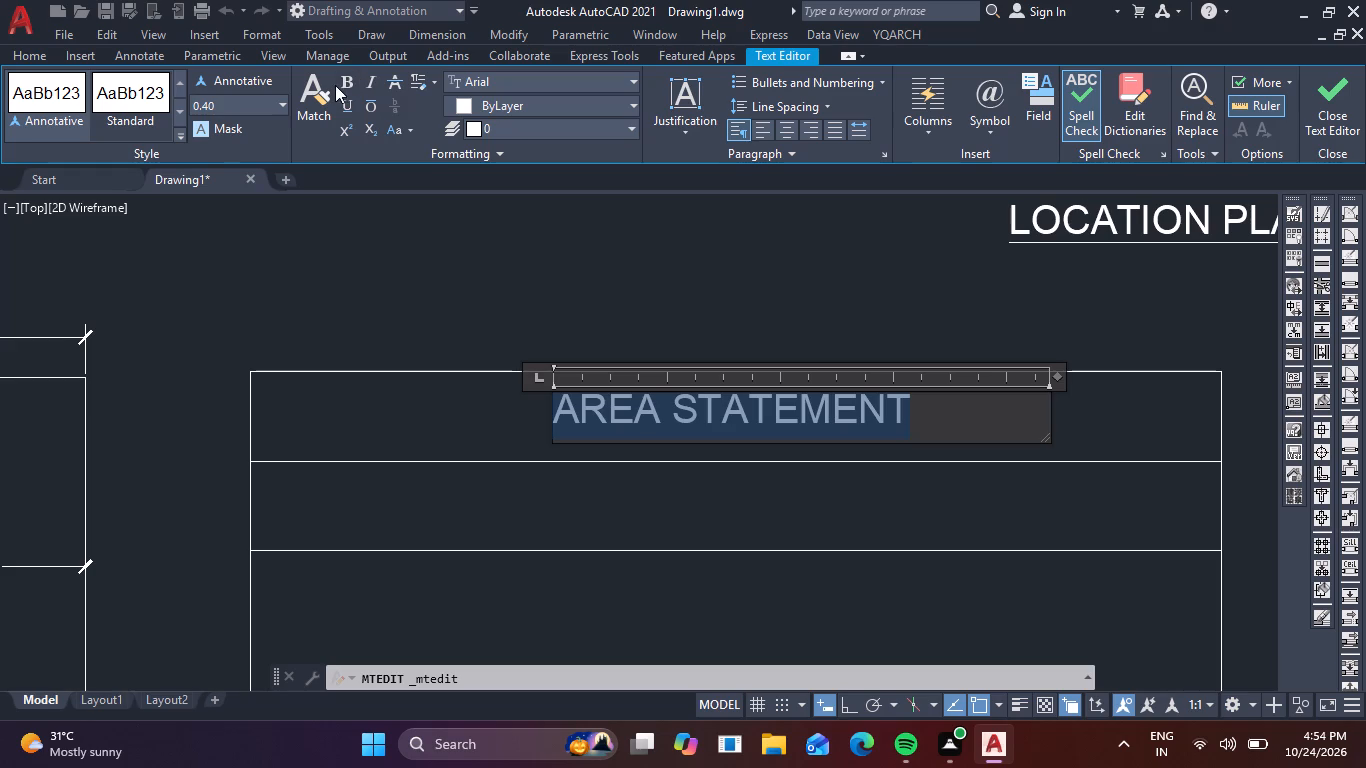
click(349, 76)
click(542, 249)
Copy the LOCATION PLAN title to the left end of the frame's second row, below AREA STATEMENT.
scroll(705, 375, down, 1)
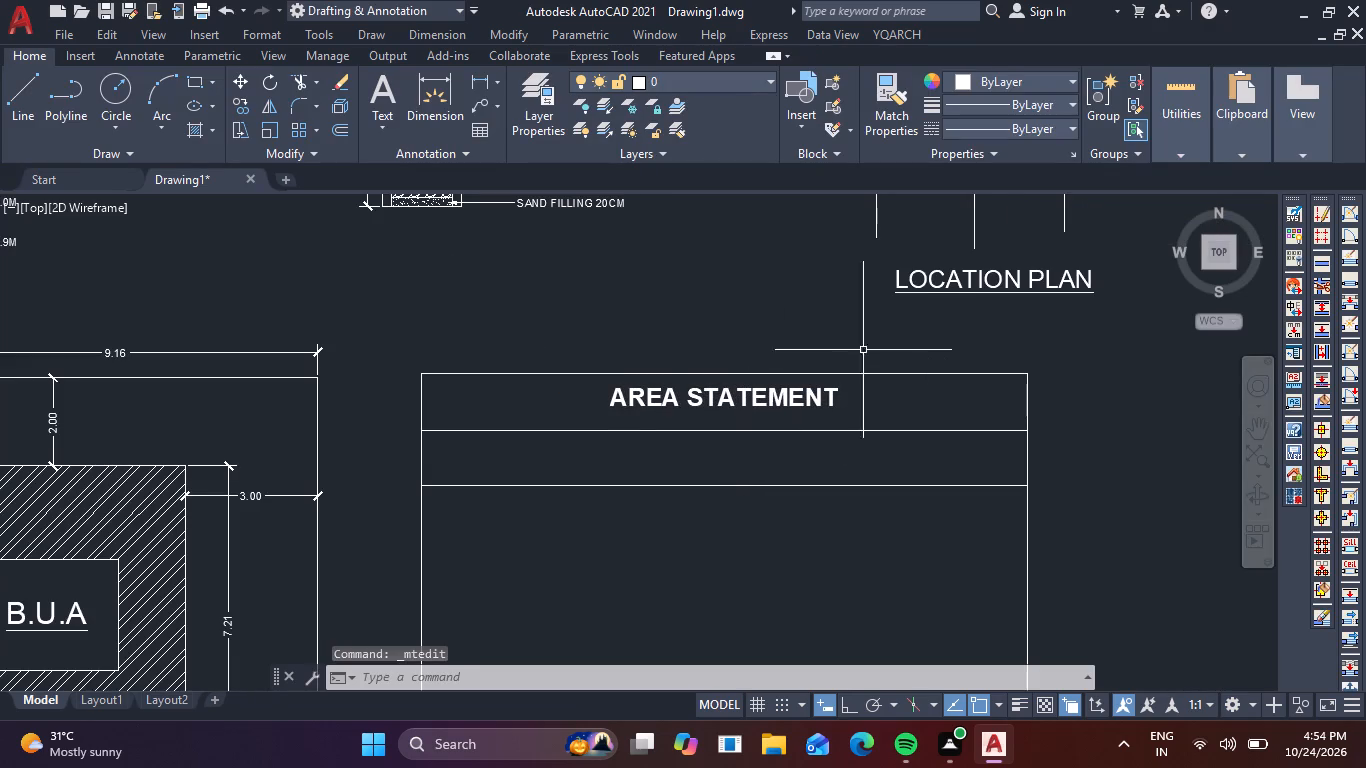
click(938, 286)
text(CO)
key(space)
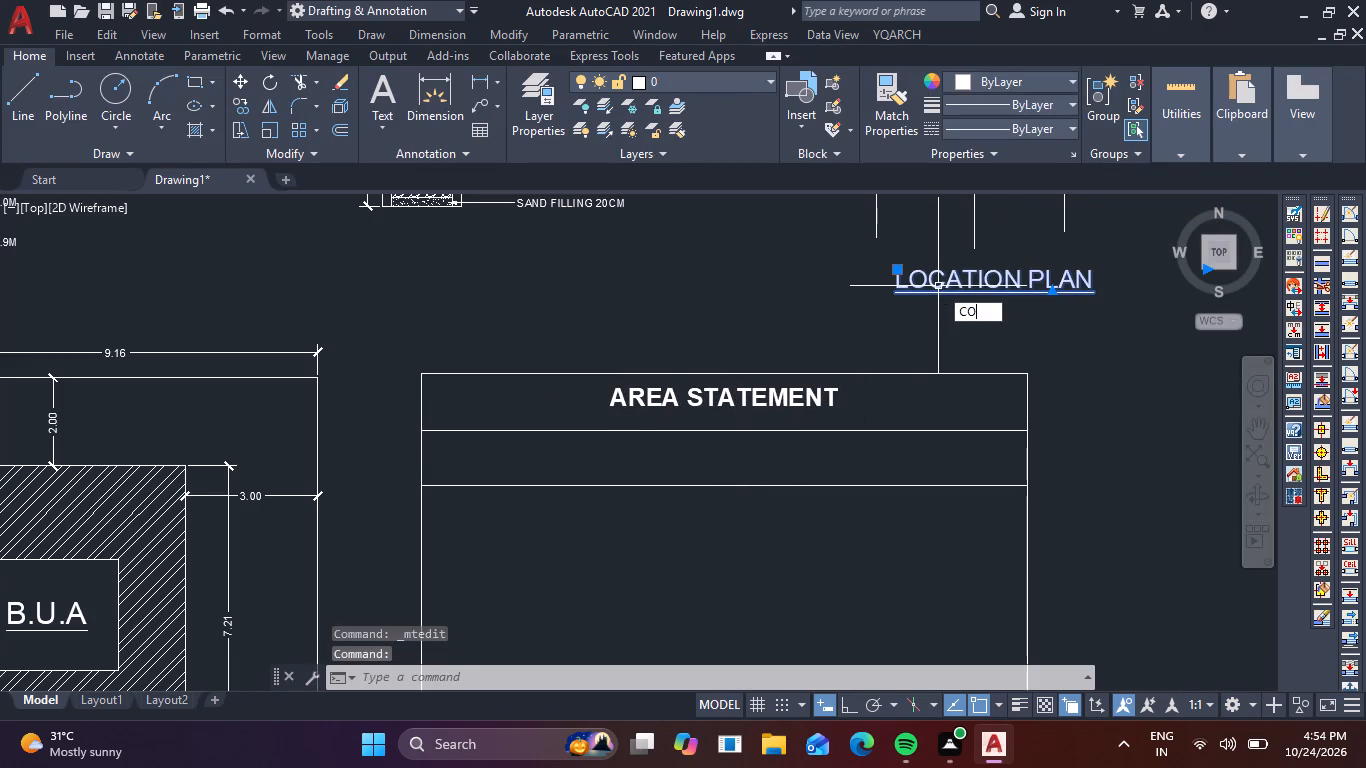
click(938, 286)
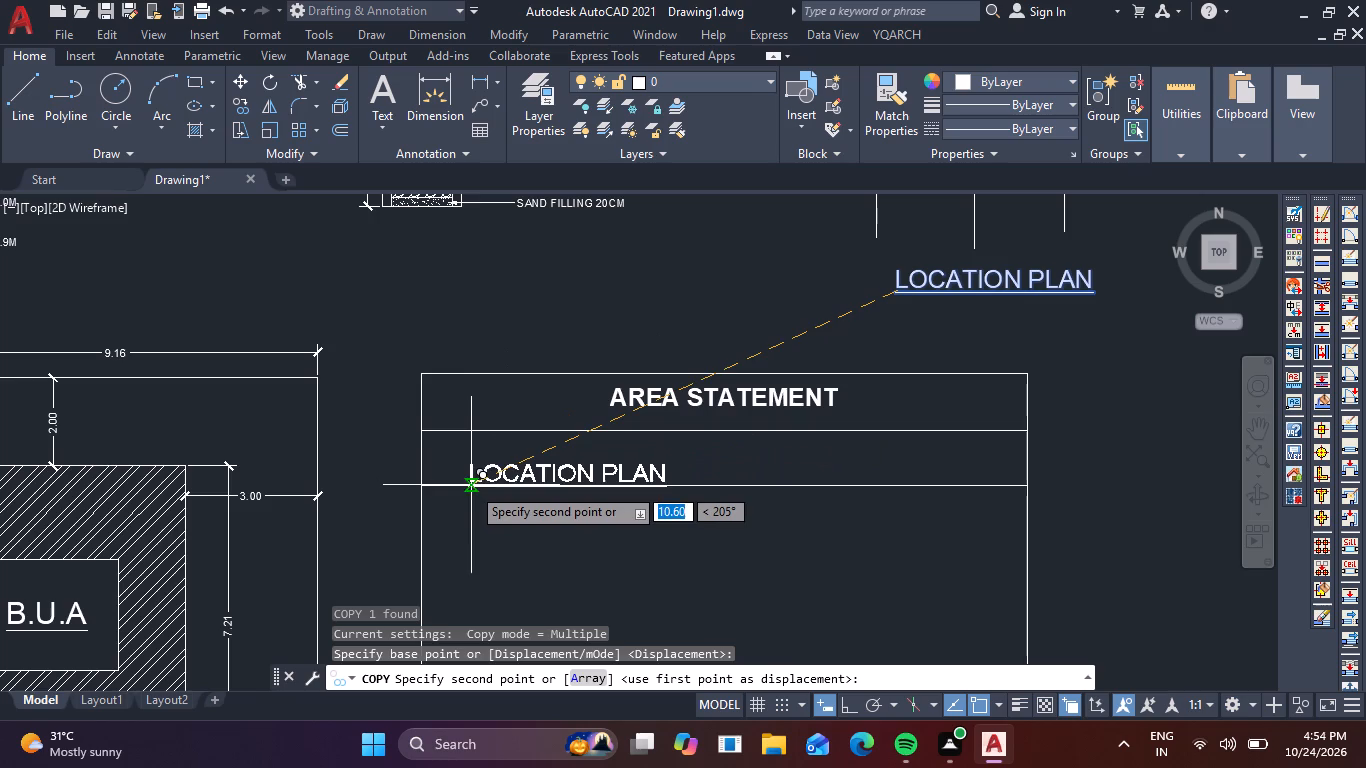
scroll(438, 507, up, 1)
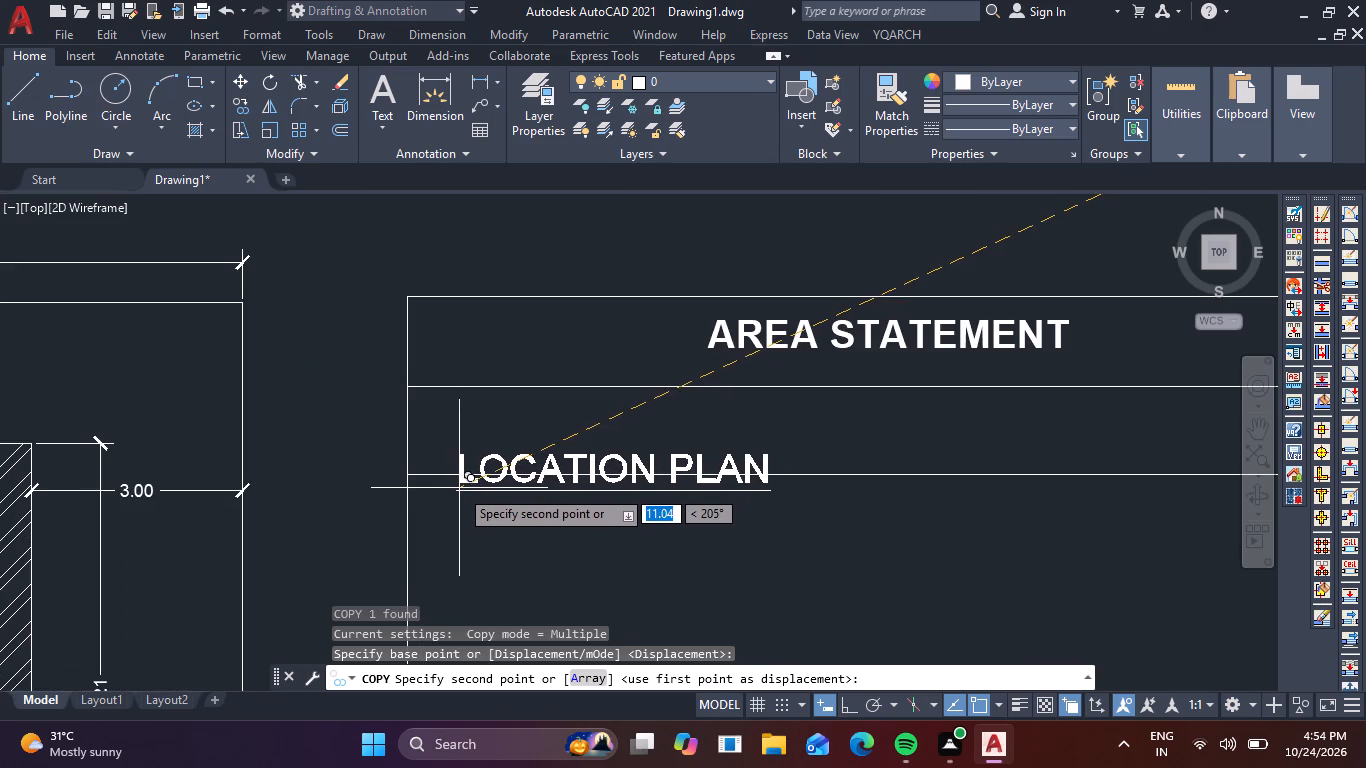
click(429, 446)
key(Escape)
Replace the copied title's text in the second row with TOTAL PLOT AREA.
double_click(551, 434)
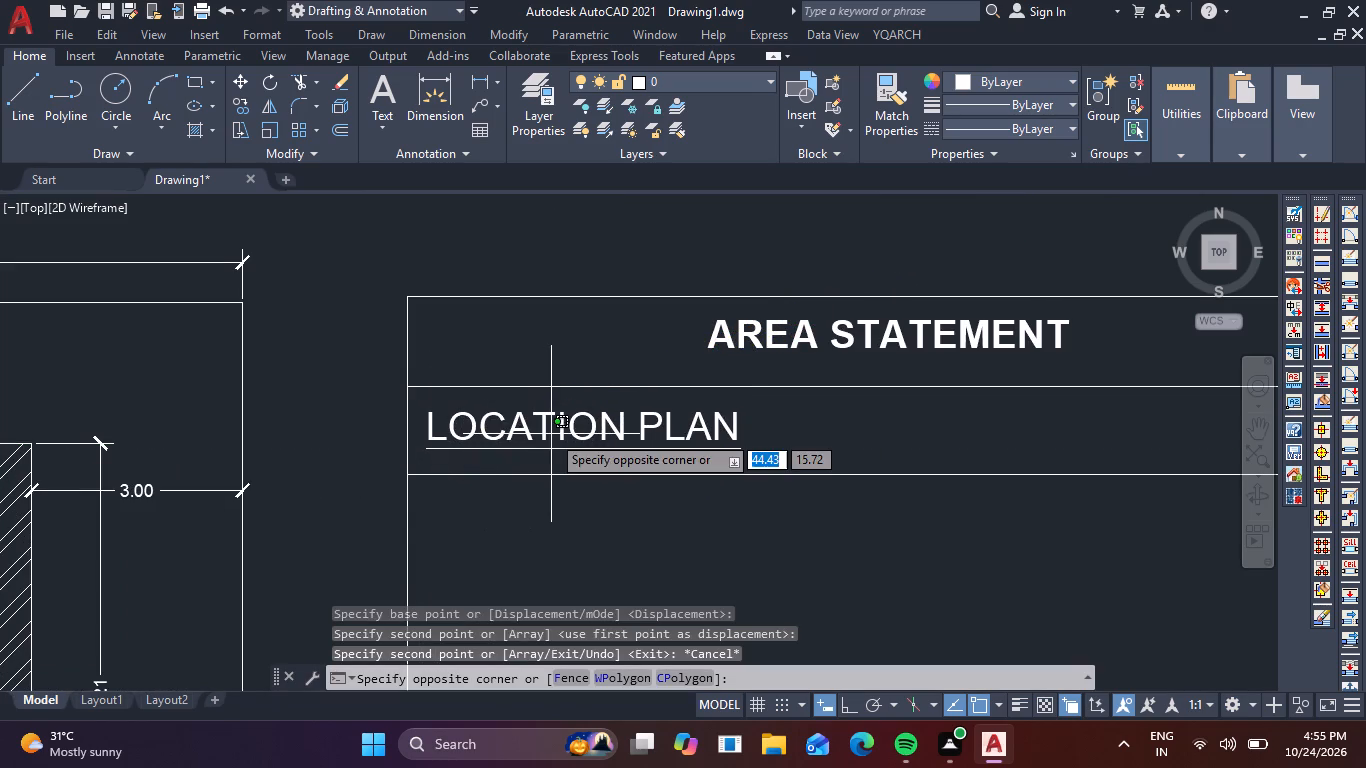
double_click(597, 422)
click(596, 414)
double_click(588, 421)
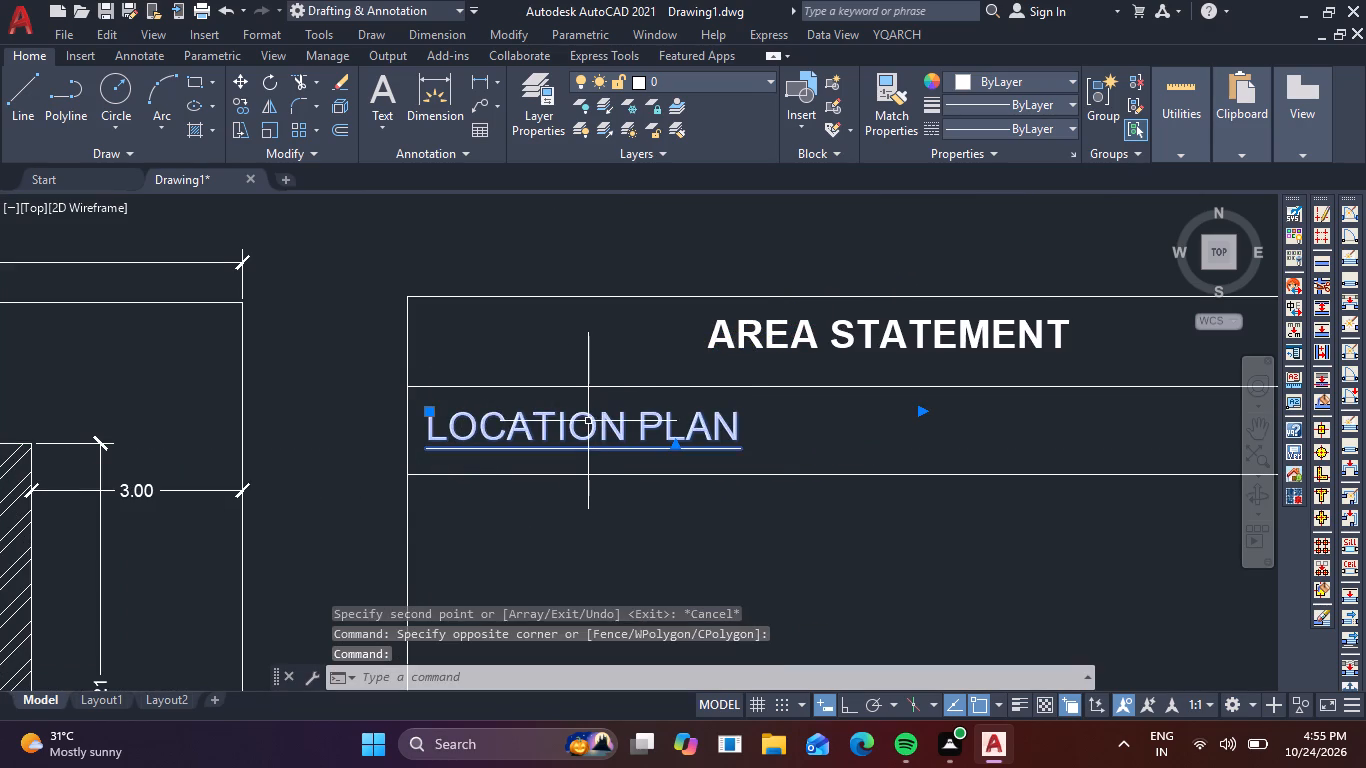
double_click(722, 426)
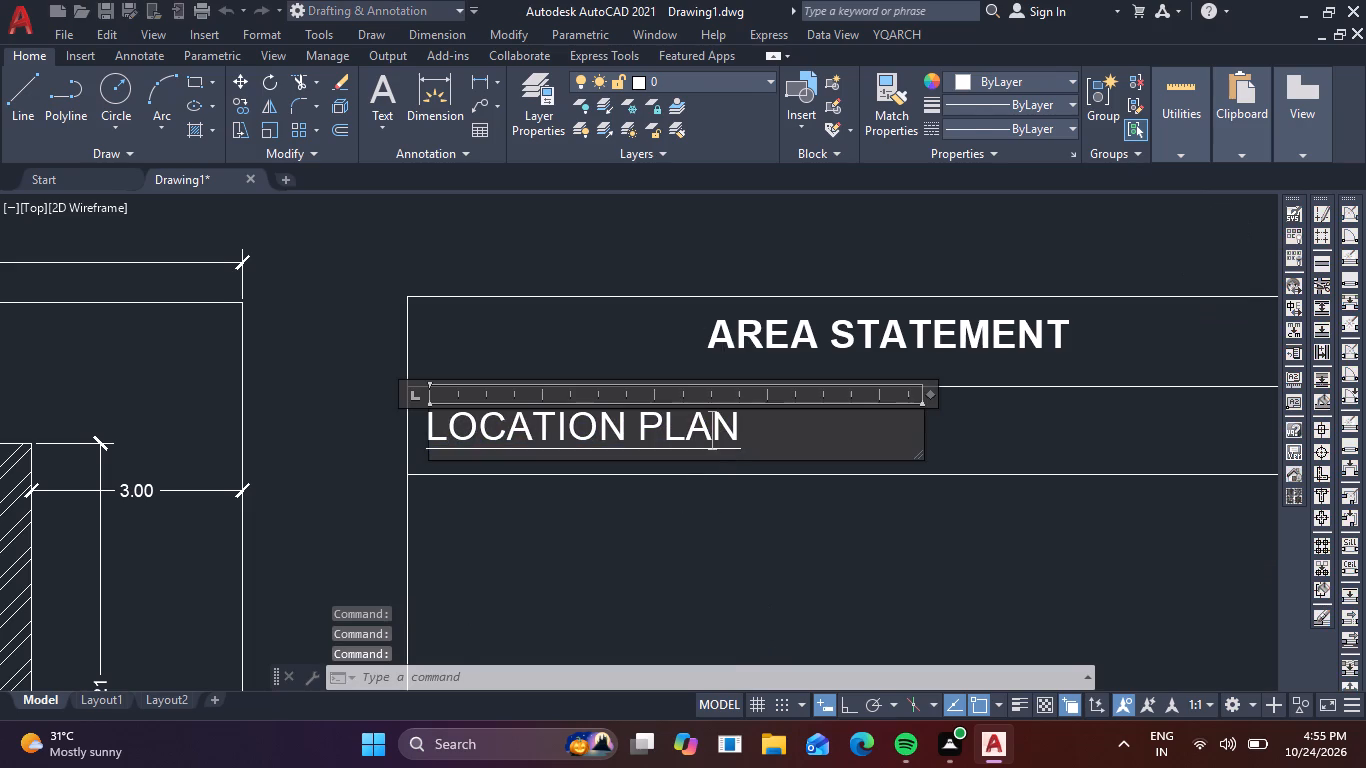
click(762, 428)
key(BackSpace)
key(BackSpace)
key(BackSpace)
key(BackSpace)
key(BackSpace)
key(BackSpace)
key(BackSpace)
key(BackSpace)
key(BackSpace)
key(BackSpace)
key(BackSpace)
key(BackSpace)
key(BackSpace)
key(BackSpace)
key(BackSpace)
key(BackSpace)
key(BackSpace)
key(BackSpace)
key(BackSpace)
key(BackSpace)
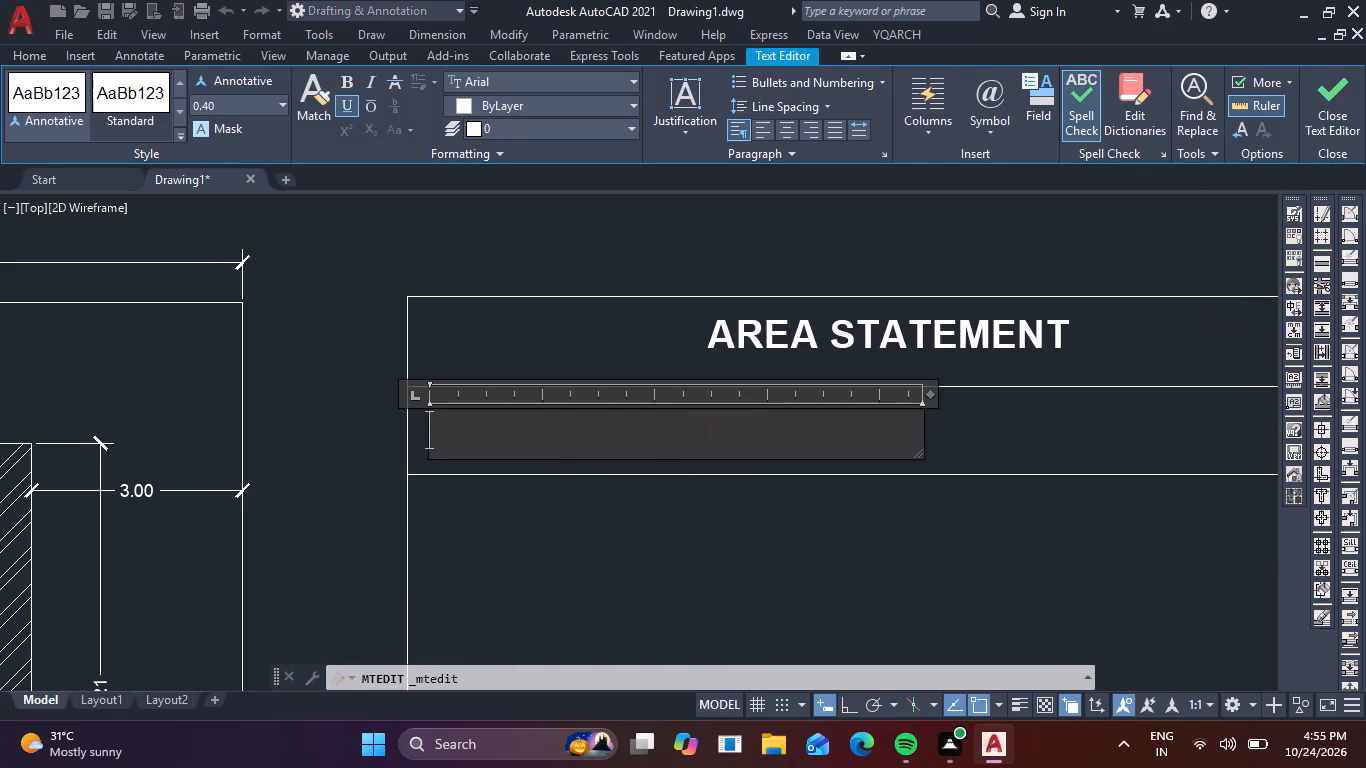
key(BackSpace)
text(TOTAL)
key(space)
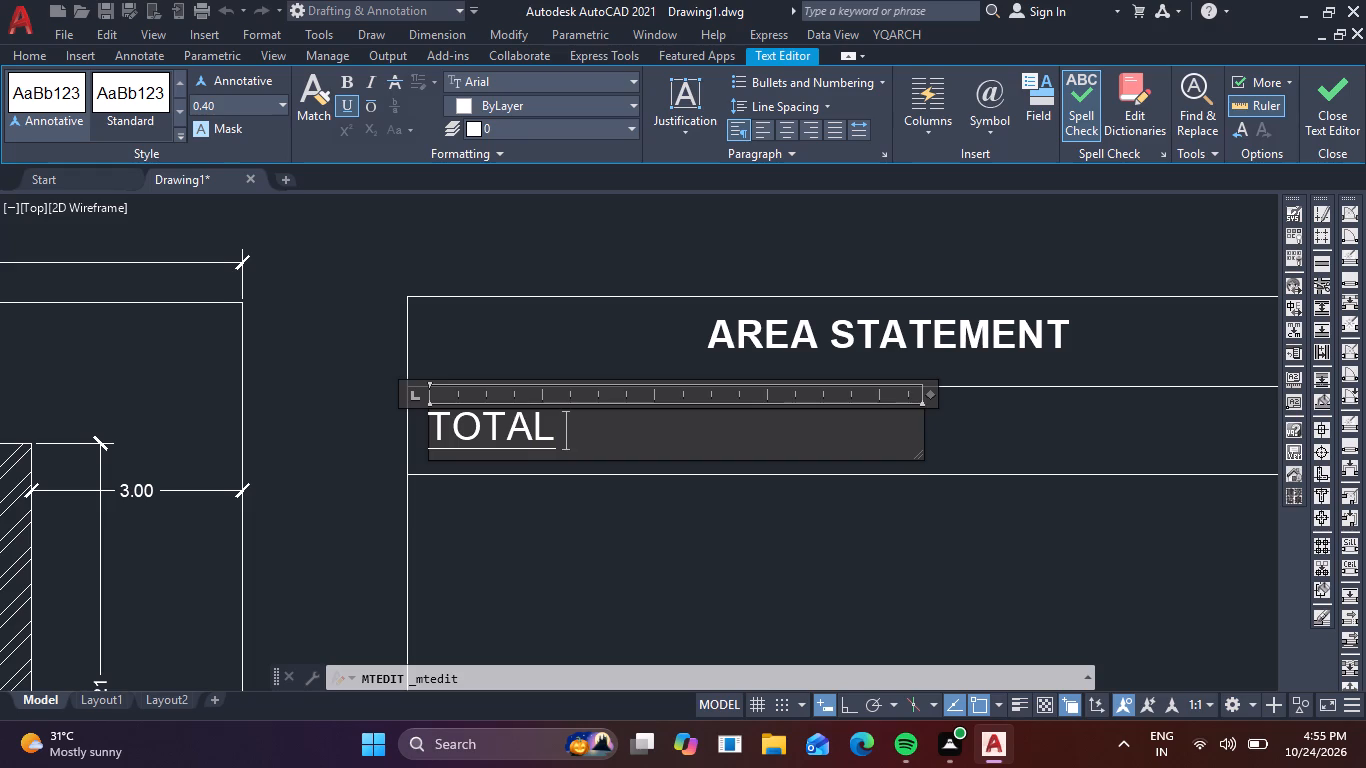
text(PLO)
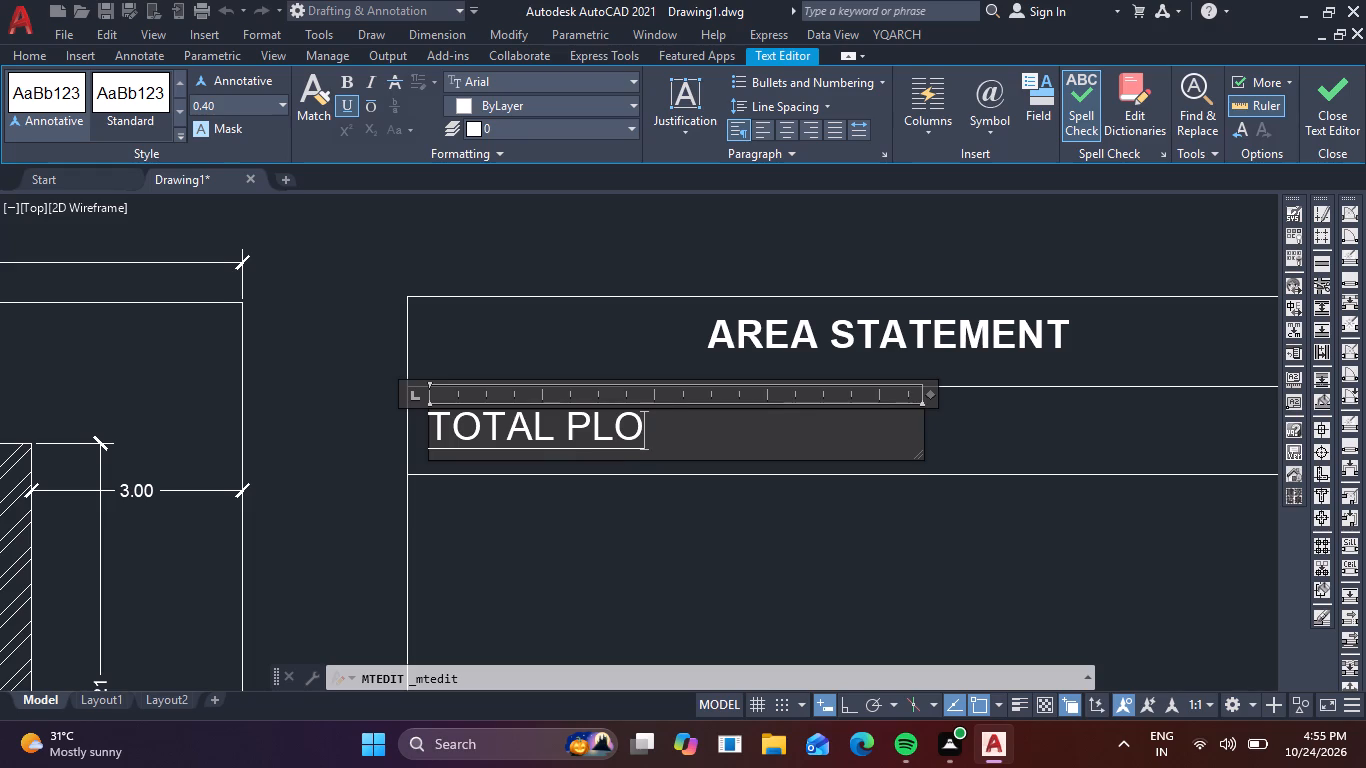
text(T)
key(space)
text(AREA)
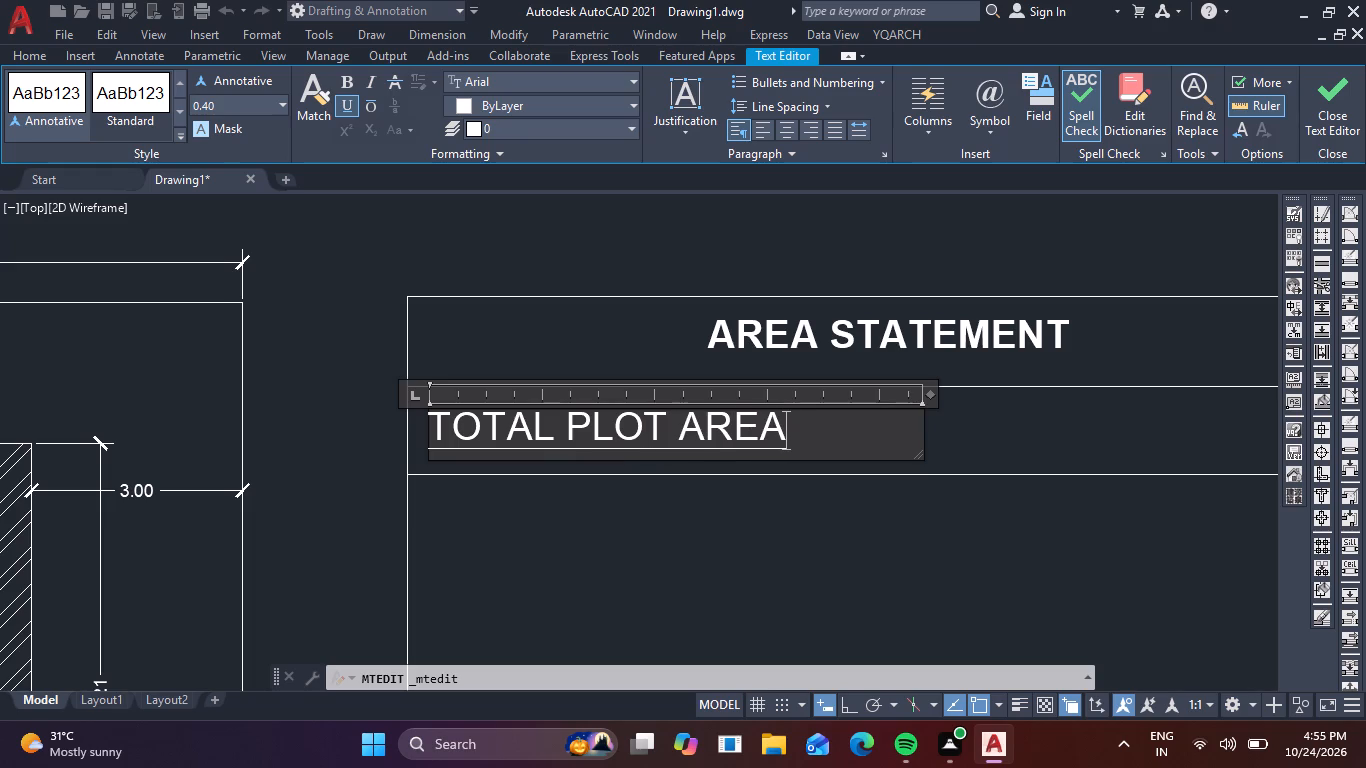
Remove the underline from the TOTAL PLOT AREA text.
click(662, 387)
click(692, 340)
scroll(667, 365, down, 1)
middle_drag(762, 395, 616, 370)
triple_click(584, 381)
drag(641, 385, 283, 383)
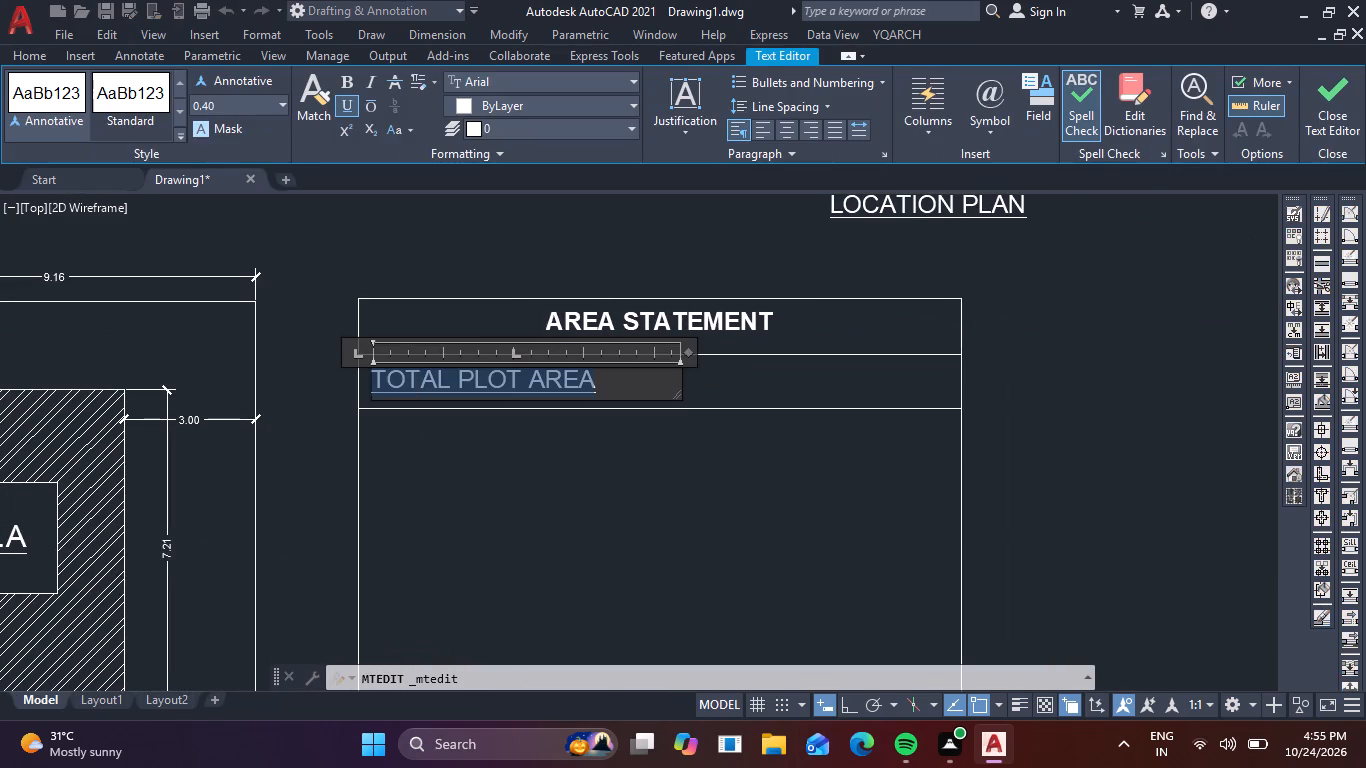
drag(283, 383, 153, 379)
click(343, 103)
click(501, 450)
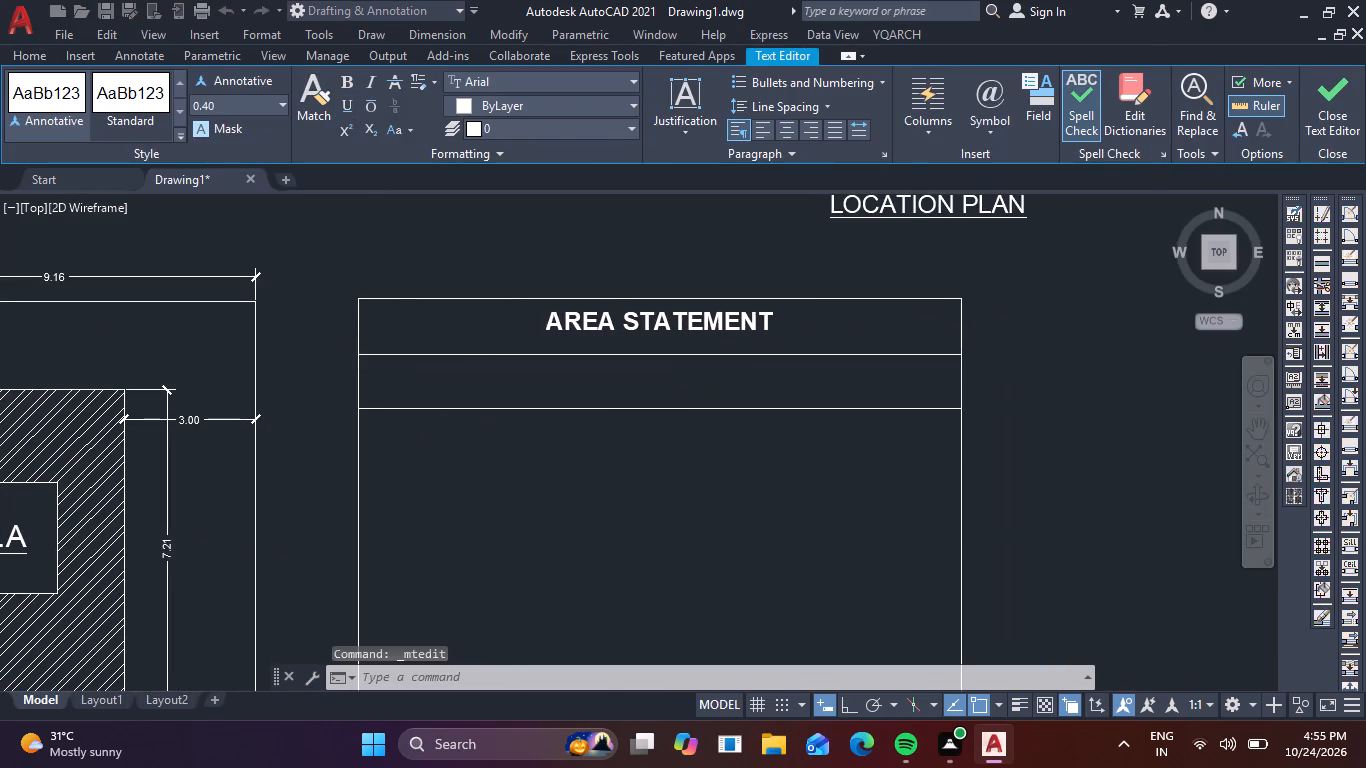
Copy the TOTAL PLOT AREA text to the right part of the same row.
click(486, 374)
text(CO)
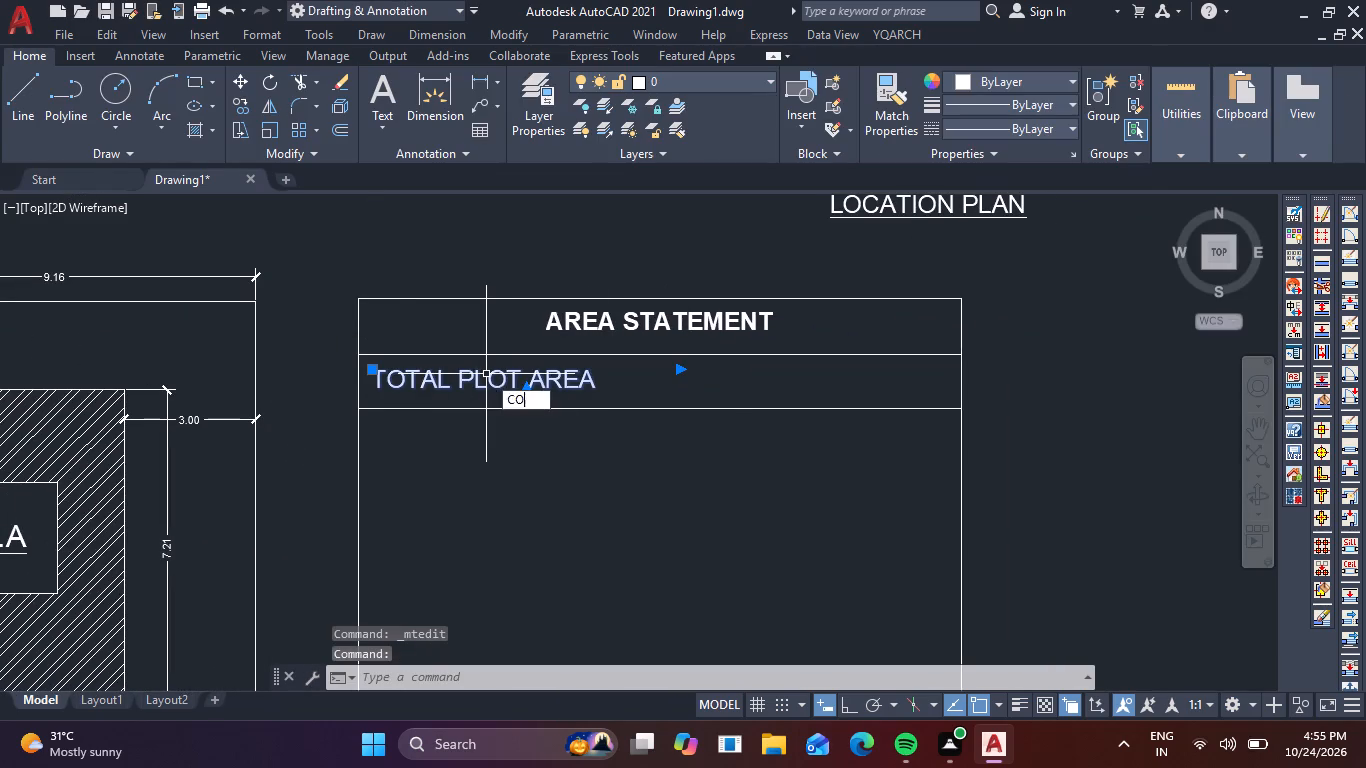
key(space)
click(486, 372)
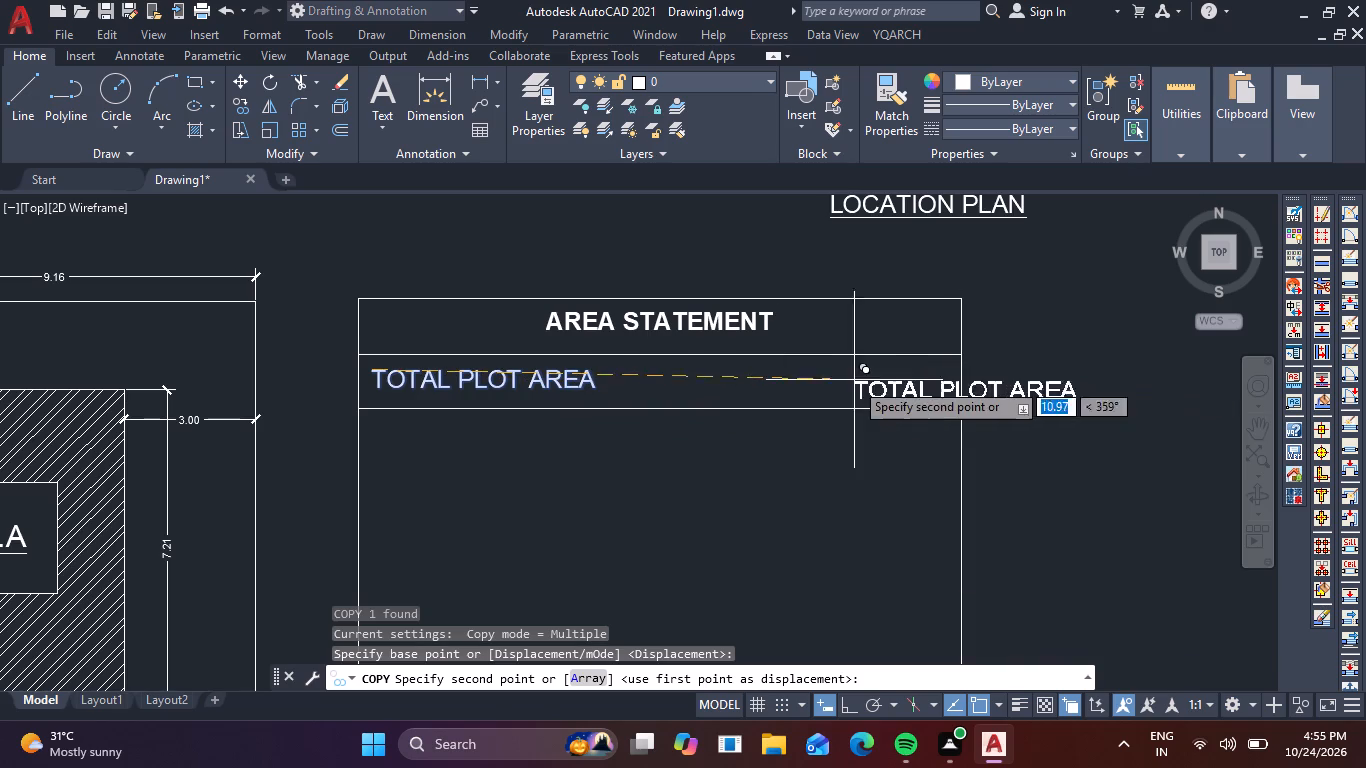
scroll(815, 389, up, 1)
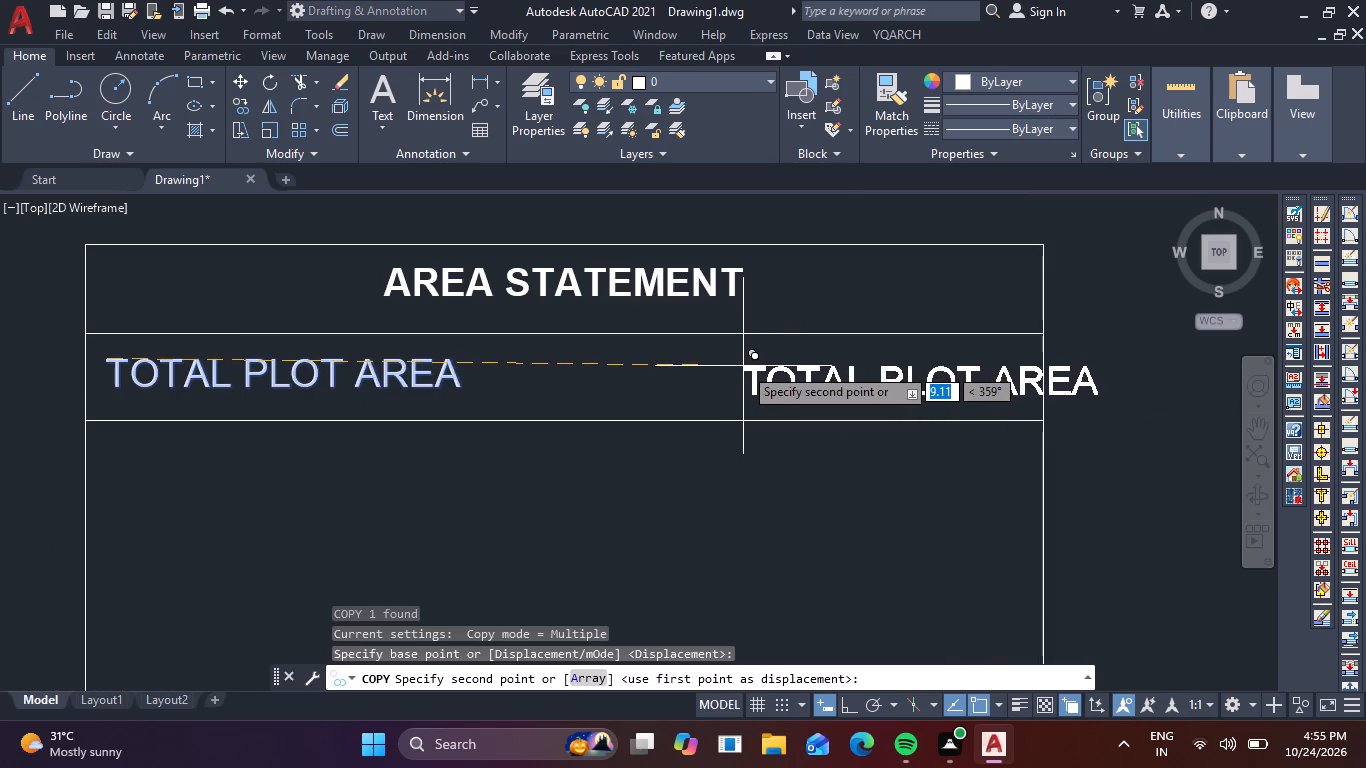
click(783, 365)
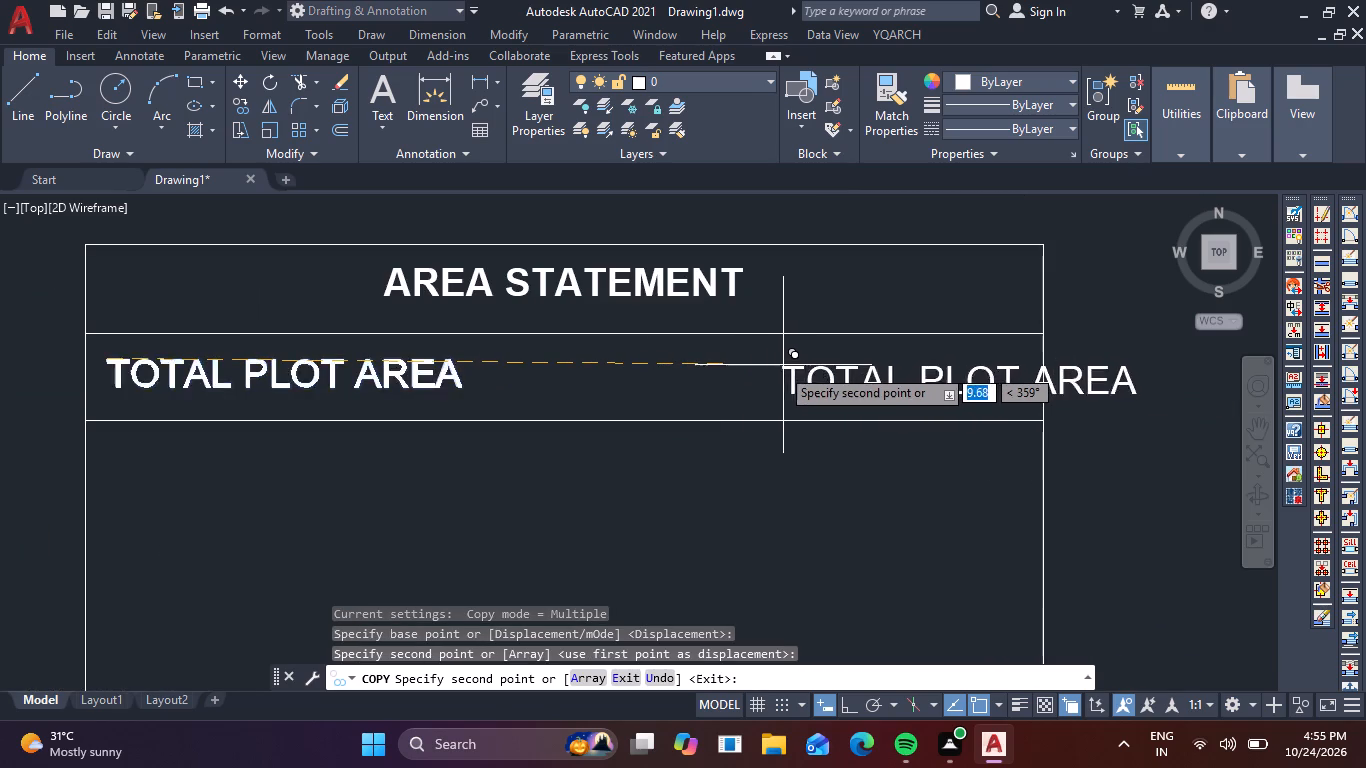
key(Escape)
Replace the text of the right-hand TOTAL PLOT AREA copy with a dash.
triple_click(854, 383)
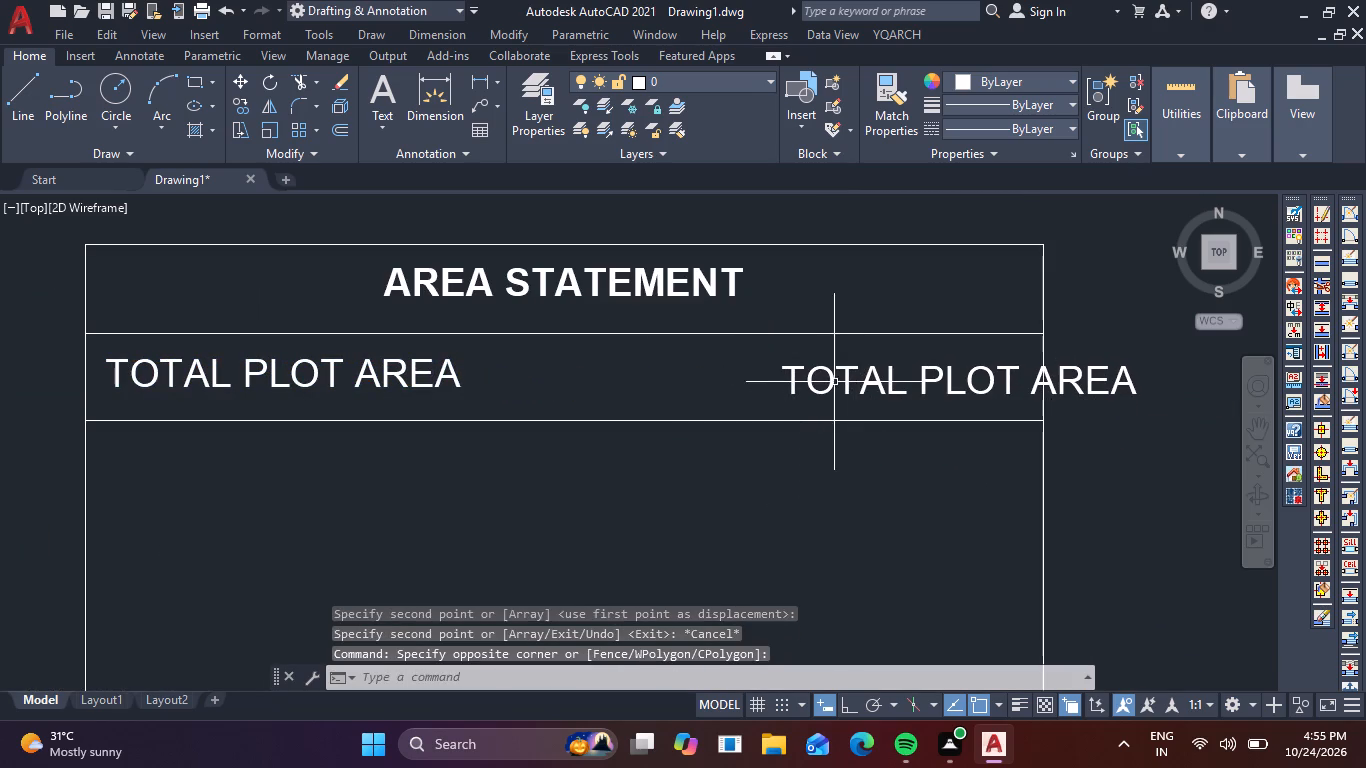
double_click(820, 382)
triple_click(813, 373)
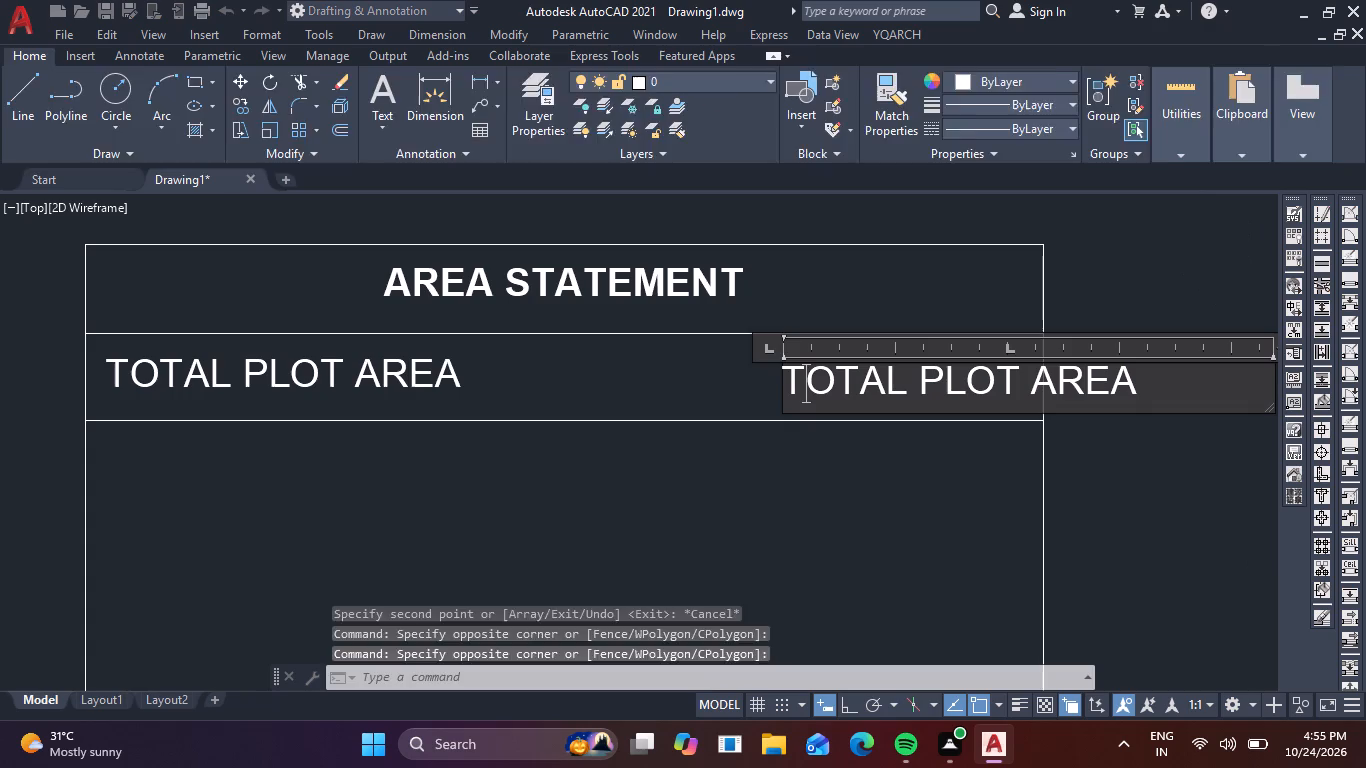
click(1155, 383)
key(BackSpace)
key(BackSpace)
key(BackSpace)
key(BackSpace)
key(BackSpace)
key(BackSpace)
key(BackSpace)
key(BackSpace)
key(BackSpace)
key(BackSpace)
key(BackSpace)
key(BackSpace)
key(BackSpace)
key(BackSpace)
key(BackSpace)
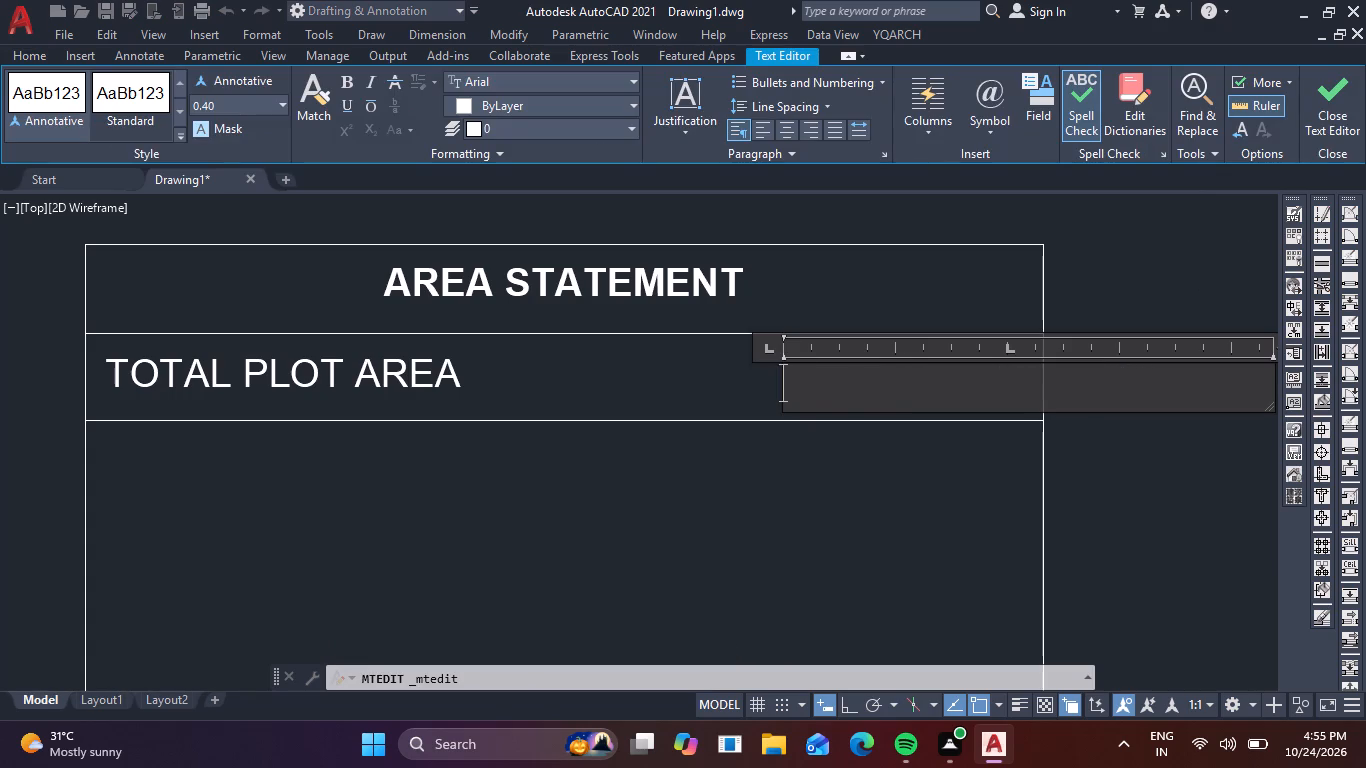
key(minus)
Make the dash in the second row bold.
drag(828, 393, 616, 392)
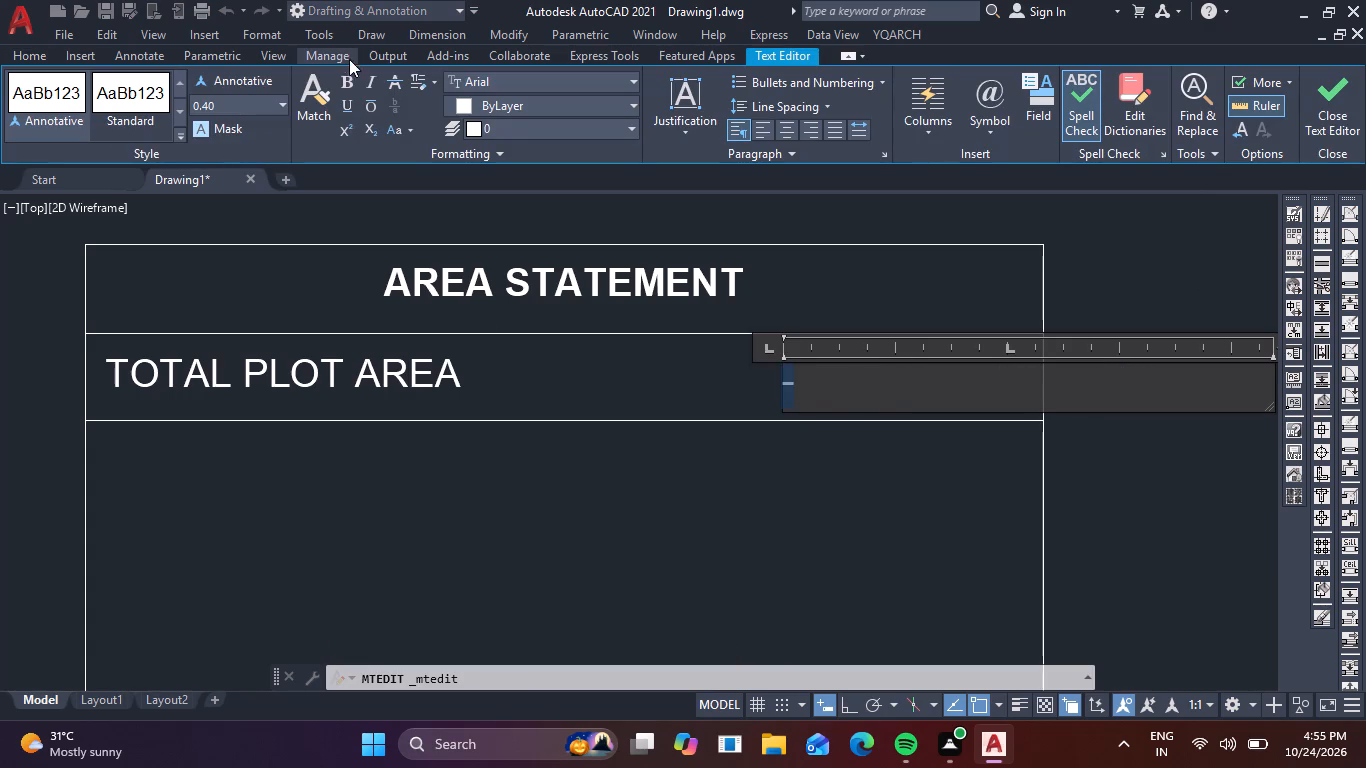
click(349, 74)
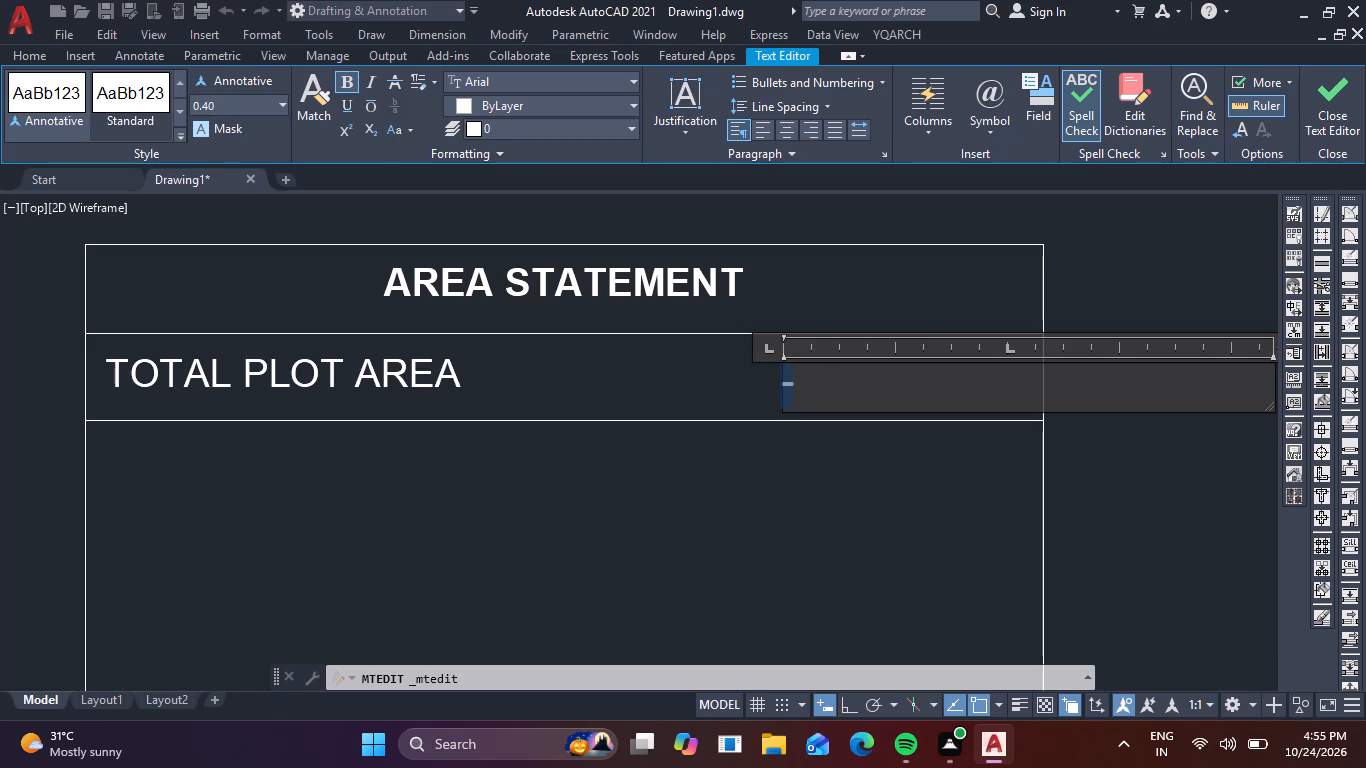
click(835, 384)
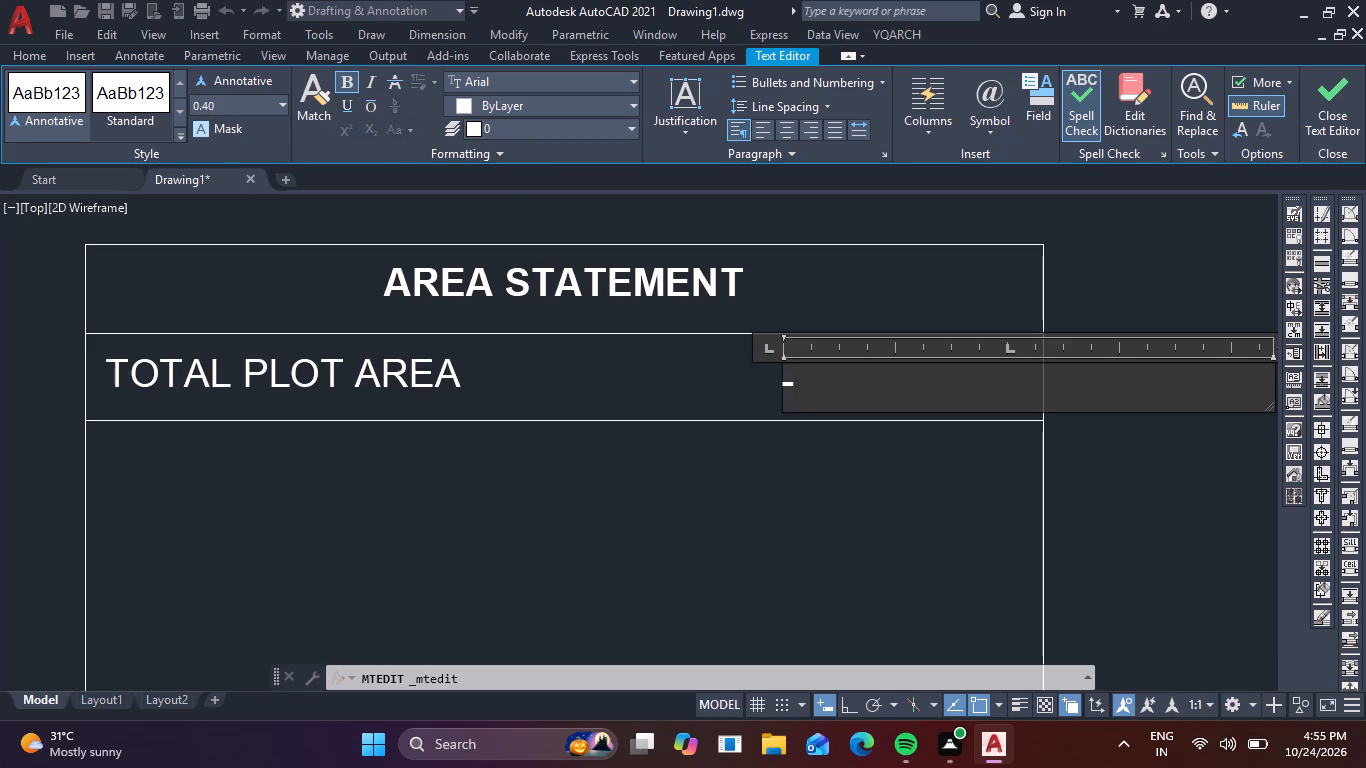
Add the plot area value 111.84 Sqm after the dash in regular, non-bold text.
key(space)
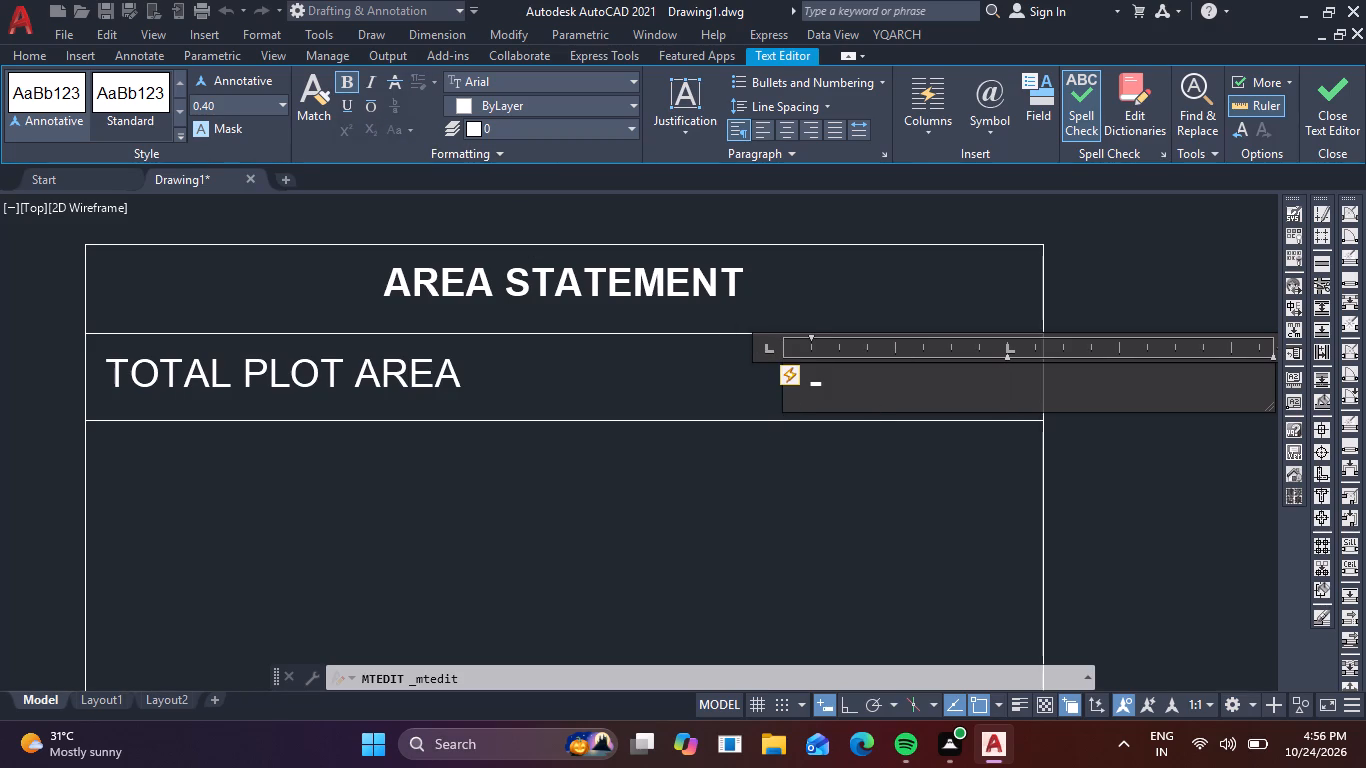
key(BackSpace)
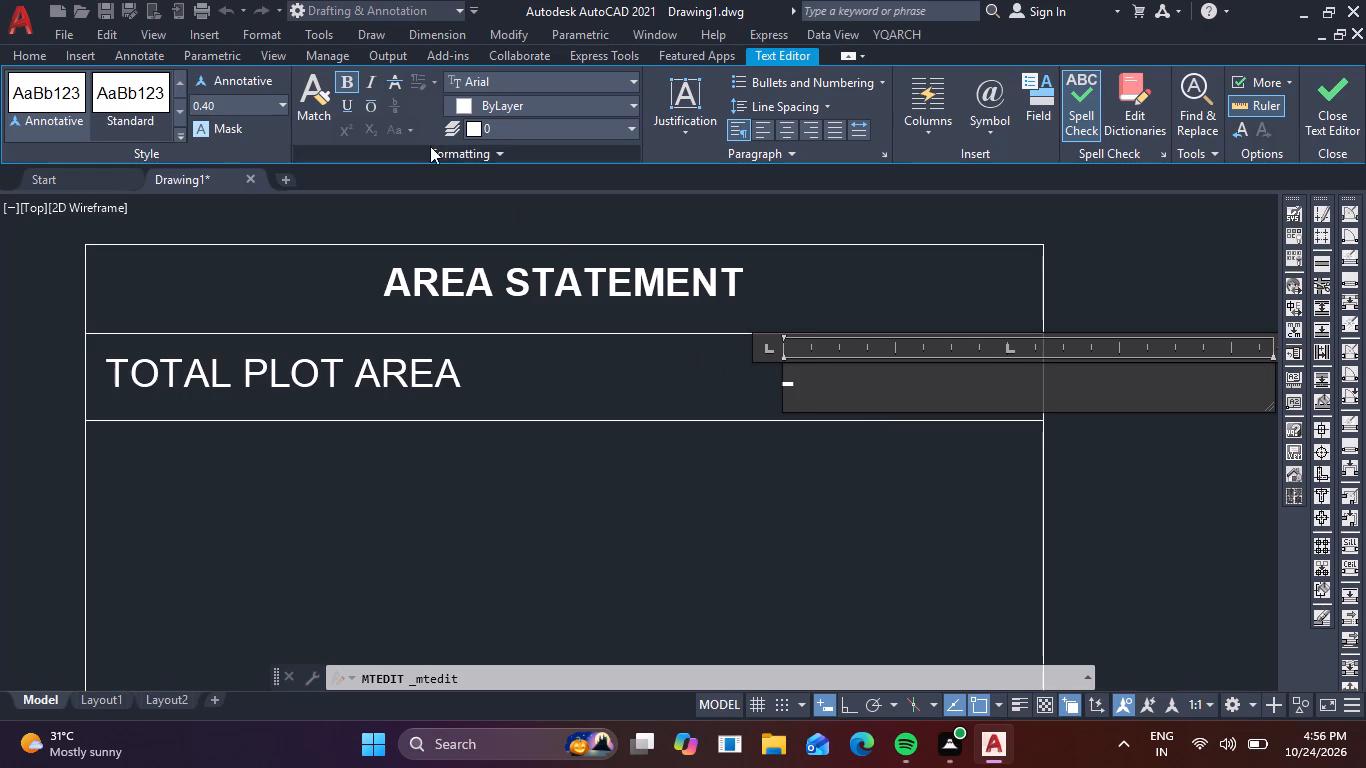
click(346, 73)
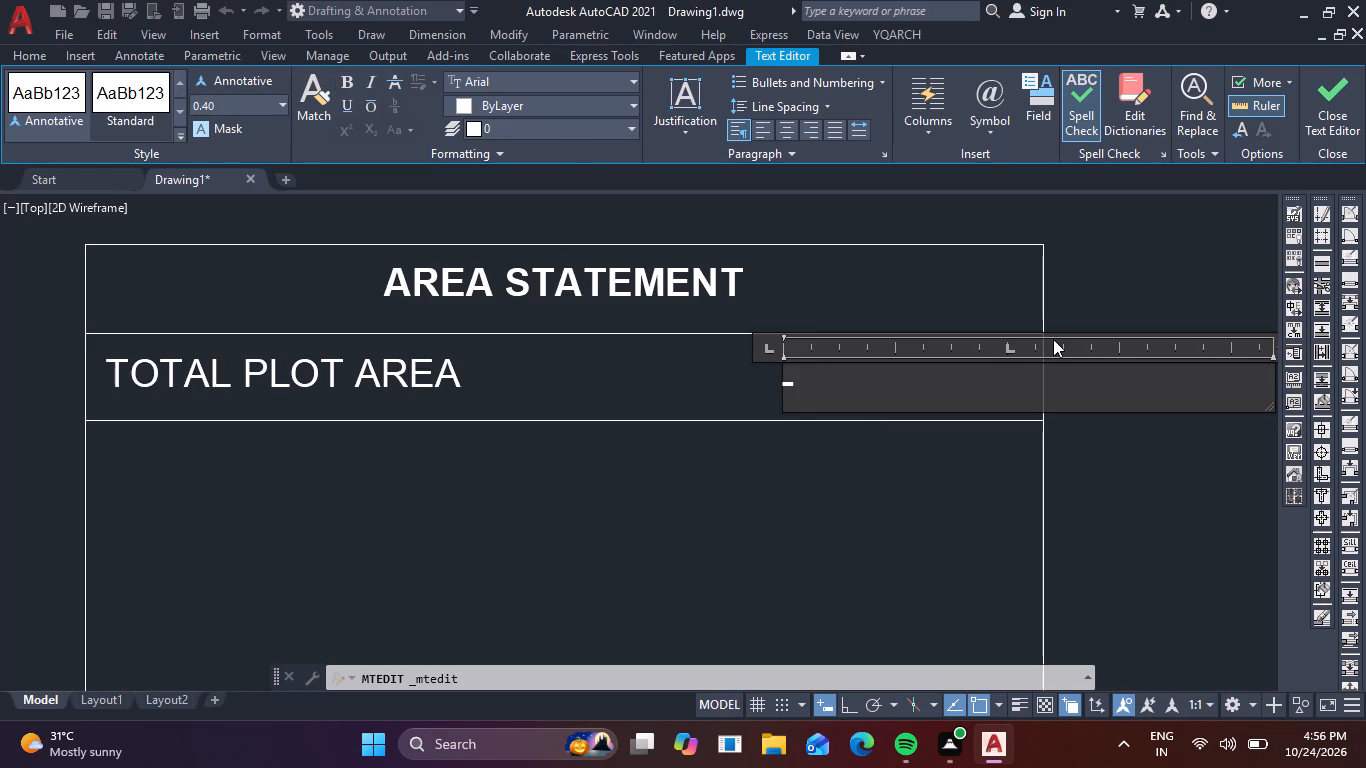
text(111)
key(period)
text(84)
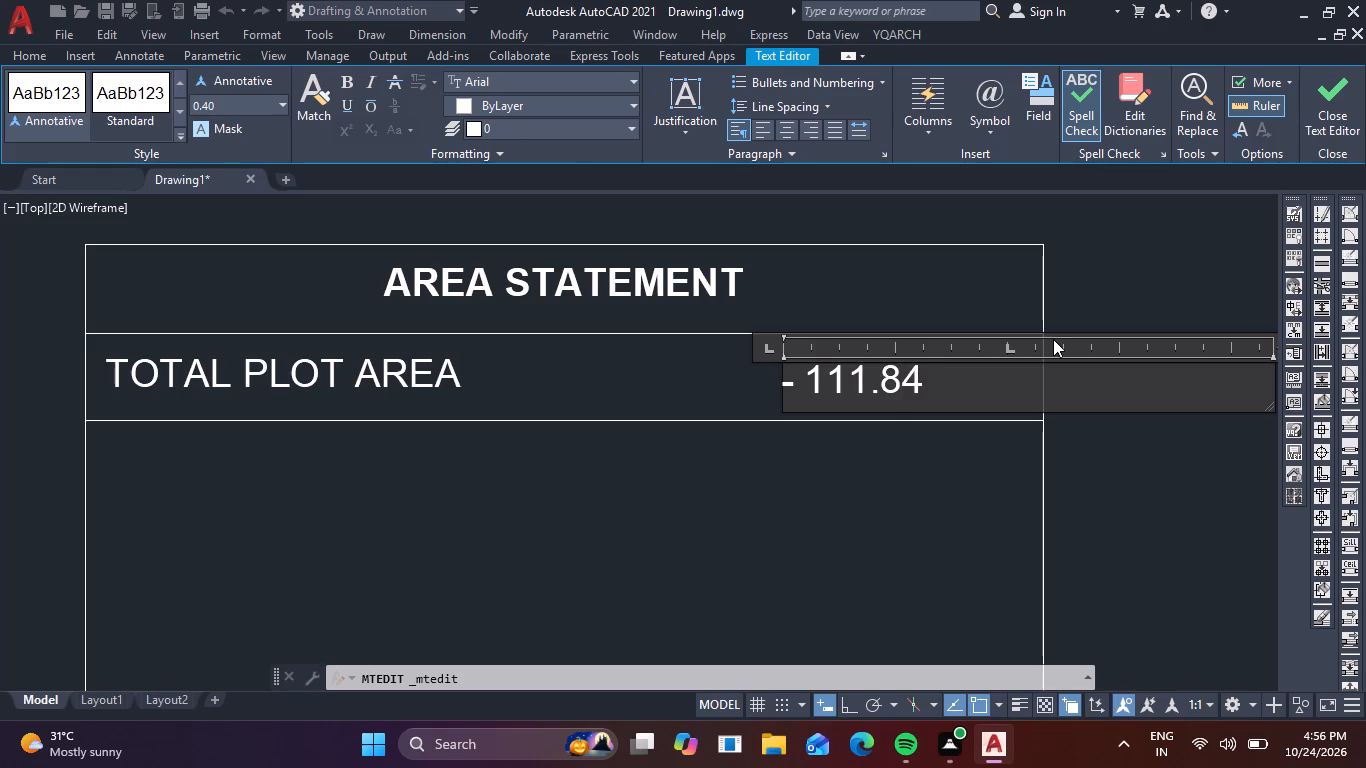
key(space)
text(S)
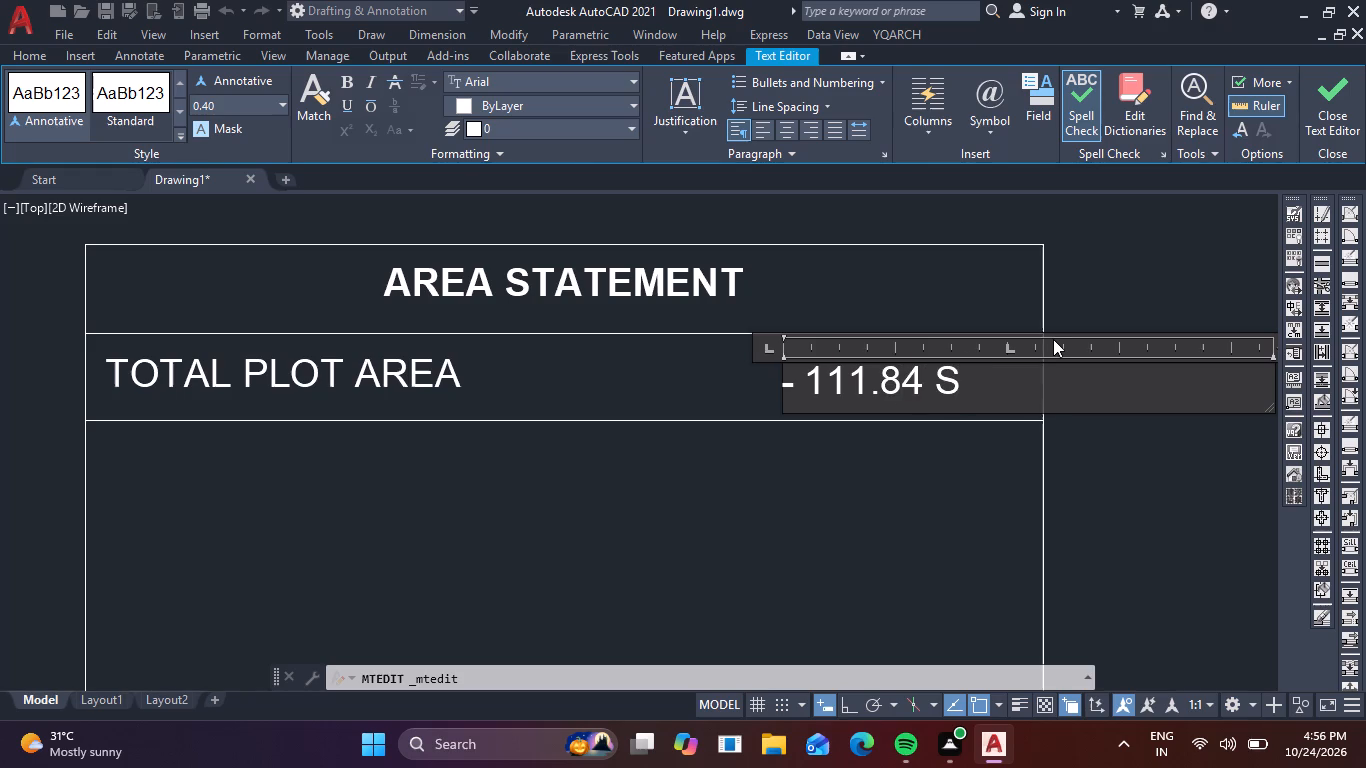
key(q)
key(m)
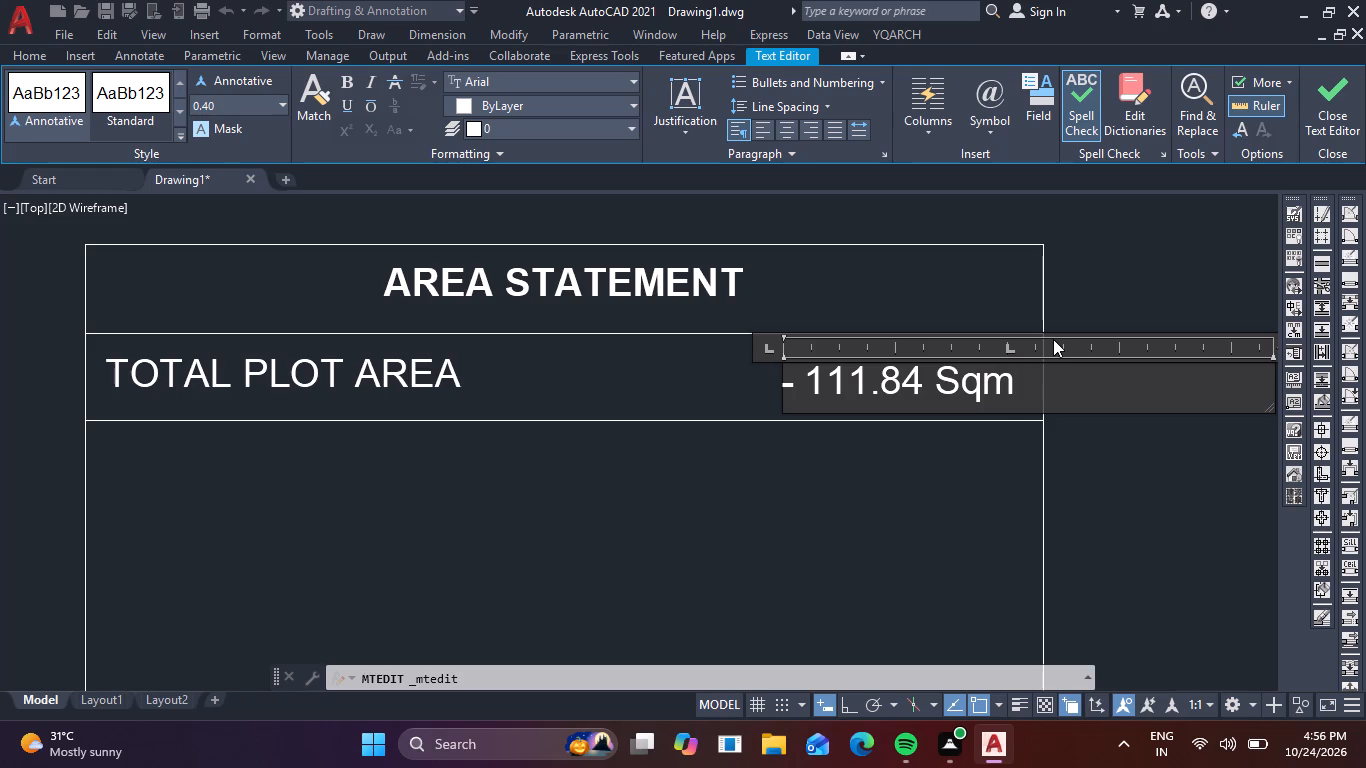
click(707, 440)
scroll(777, 465, down, 2)
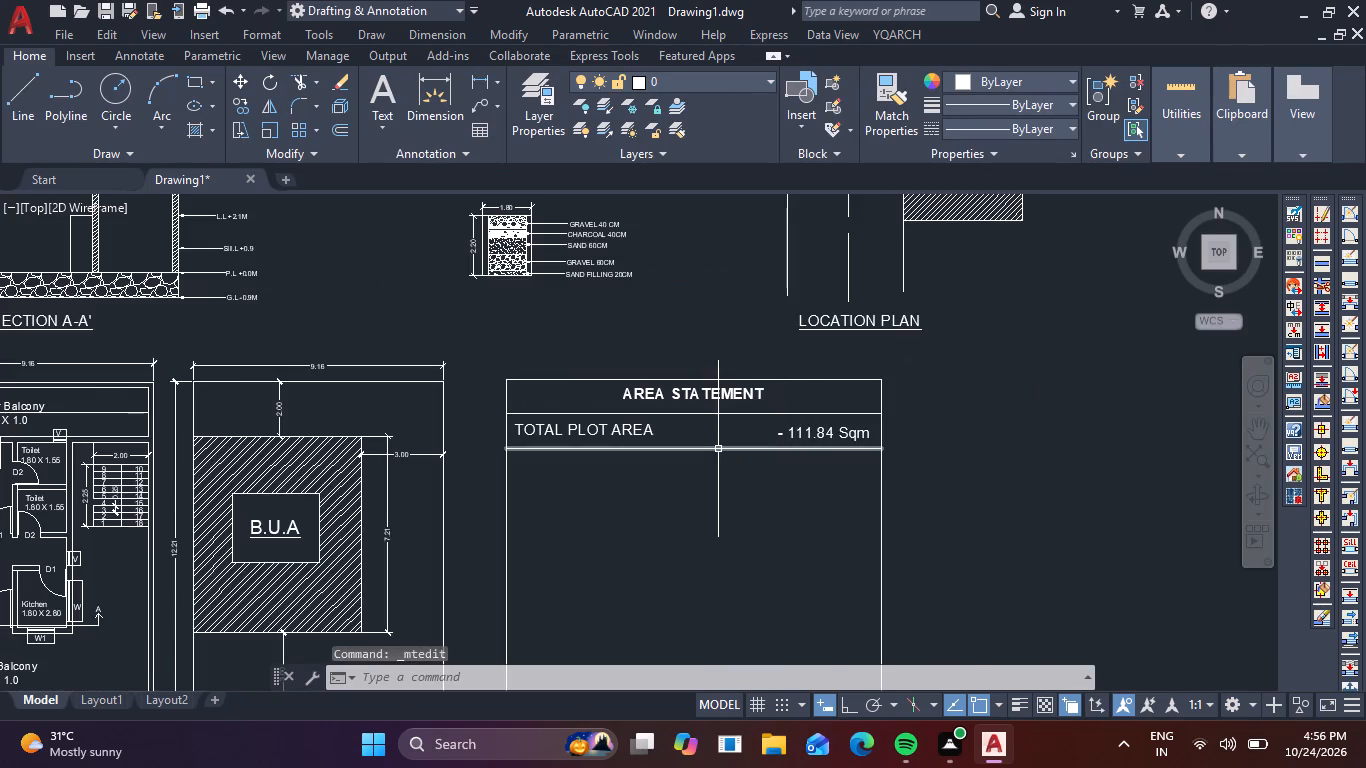
scroll(718, 449, up, 1)
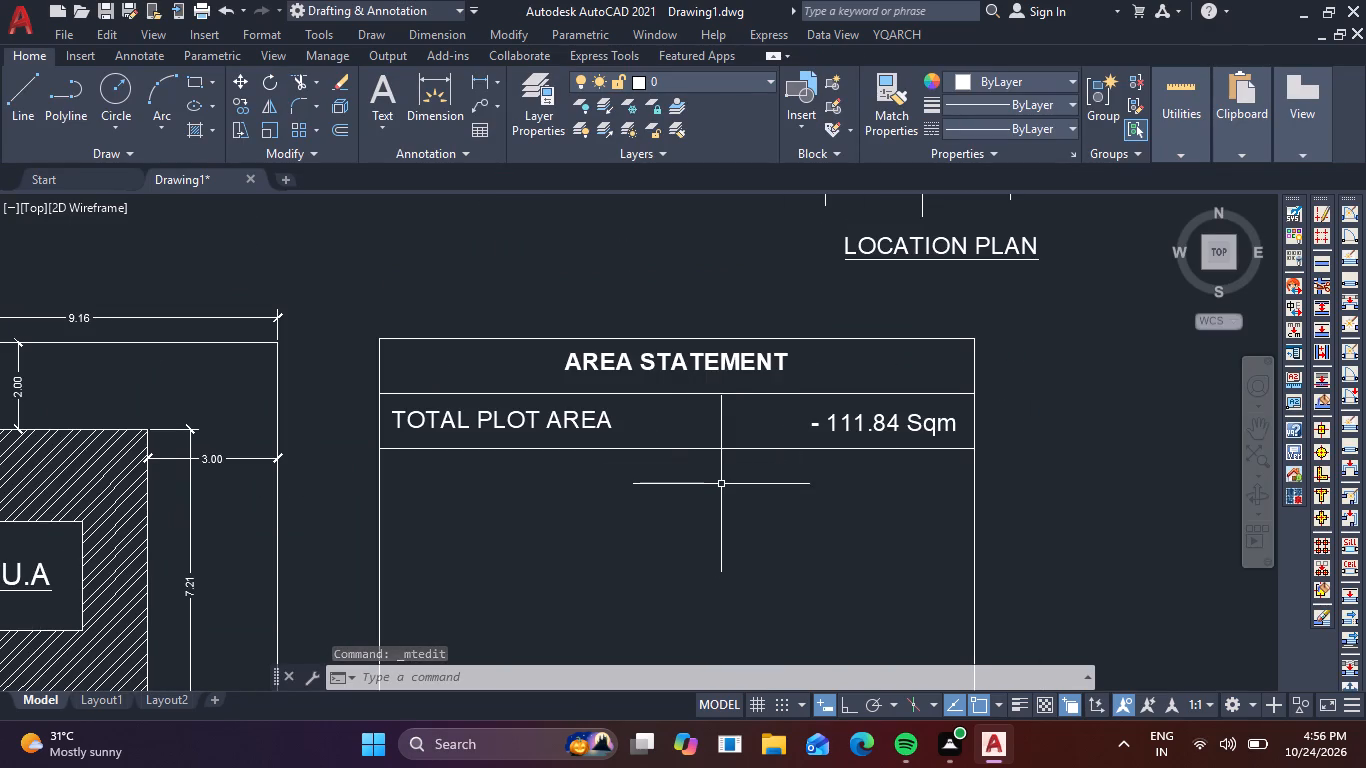
Thicken the line beneath the TOTAL PLOT AREA row by offsetting it downward three times in succession at 0.01 spacing.
key(o)
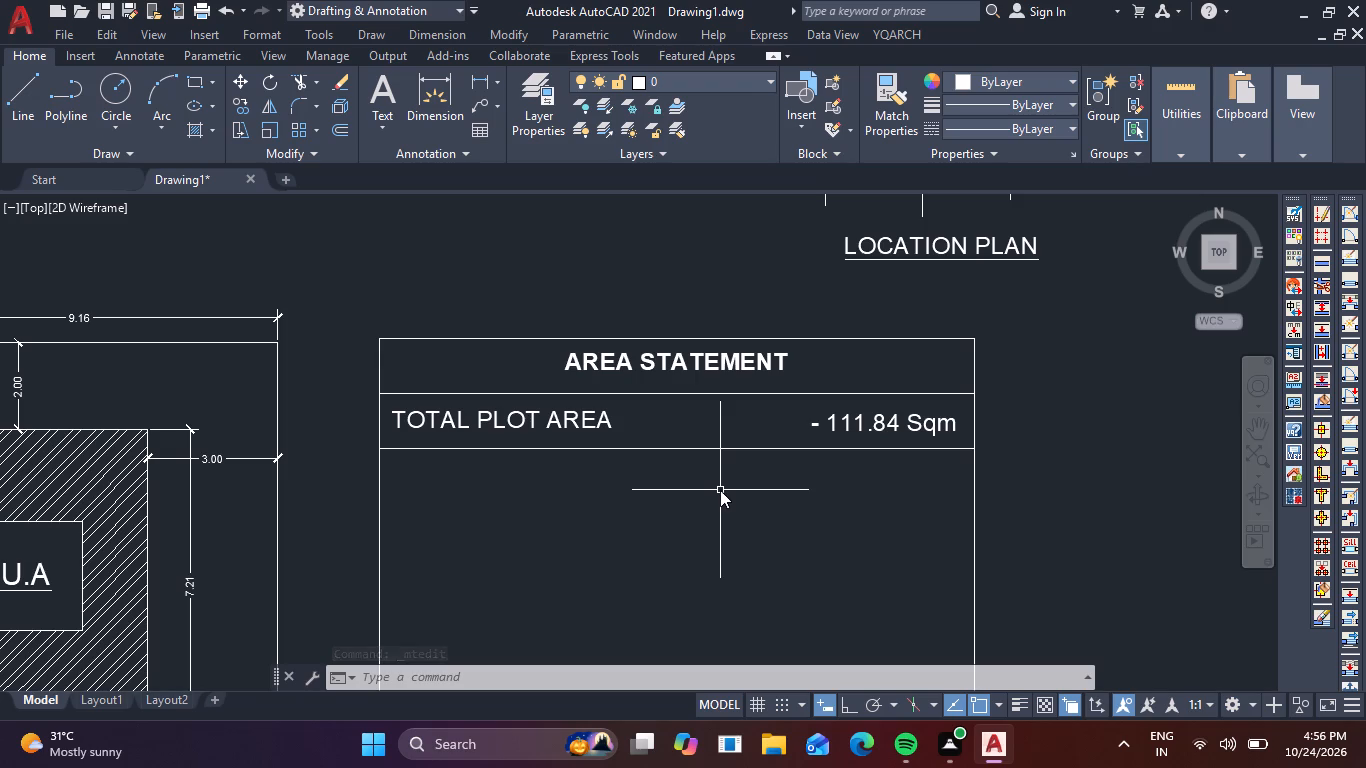
key(Return)
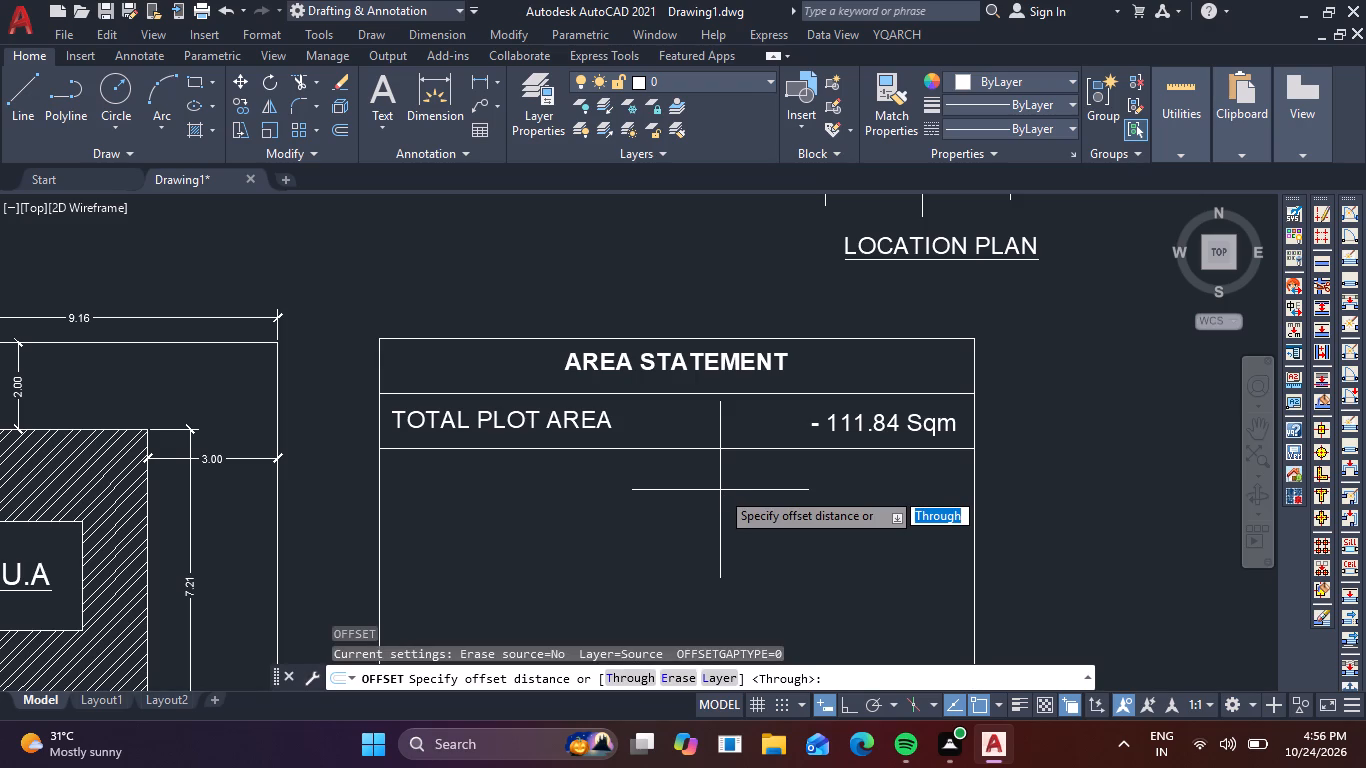
text(.01)
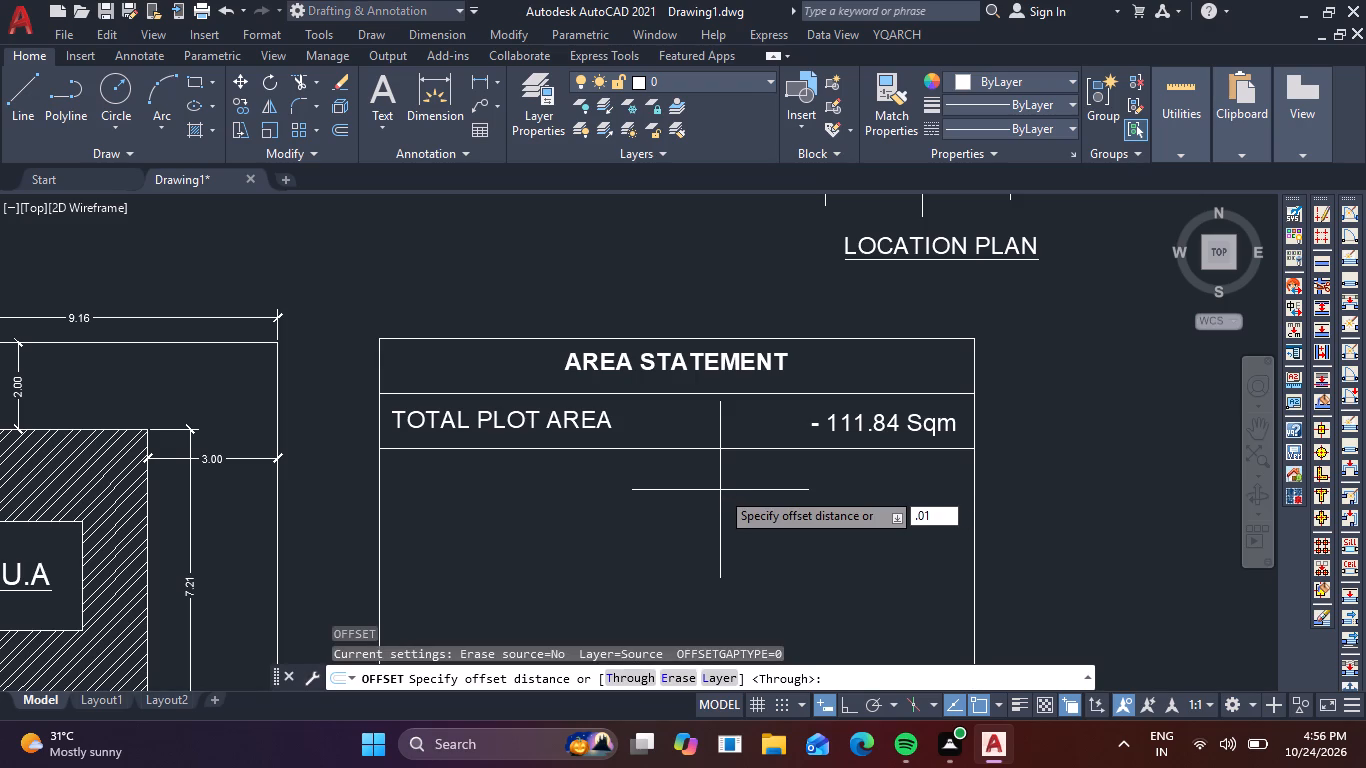
key(Return)
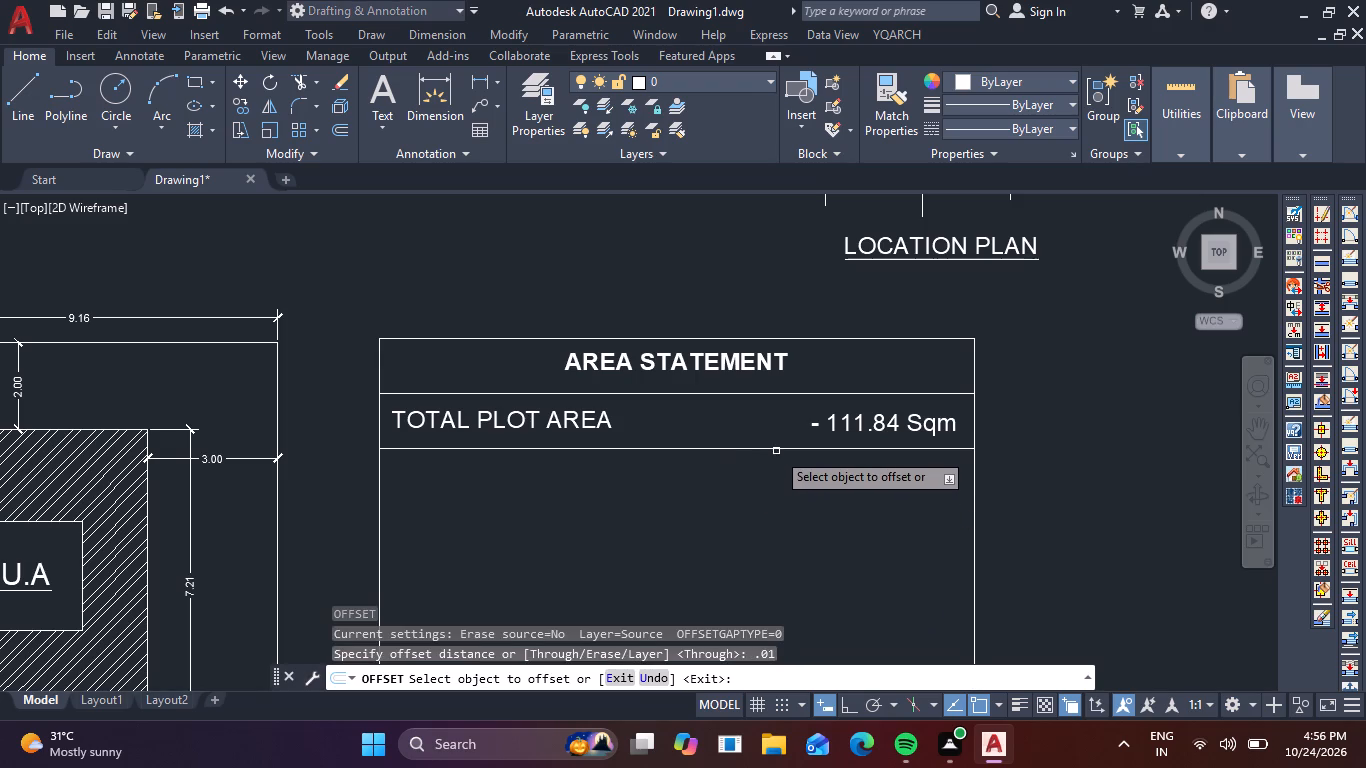
click(778, 451)
click(778, 471)
scroll(798, 457, up, 3)
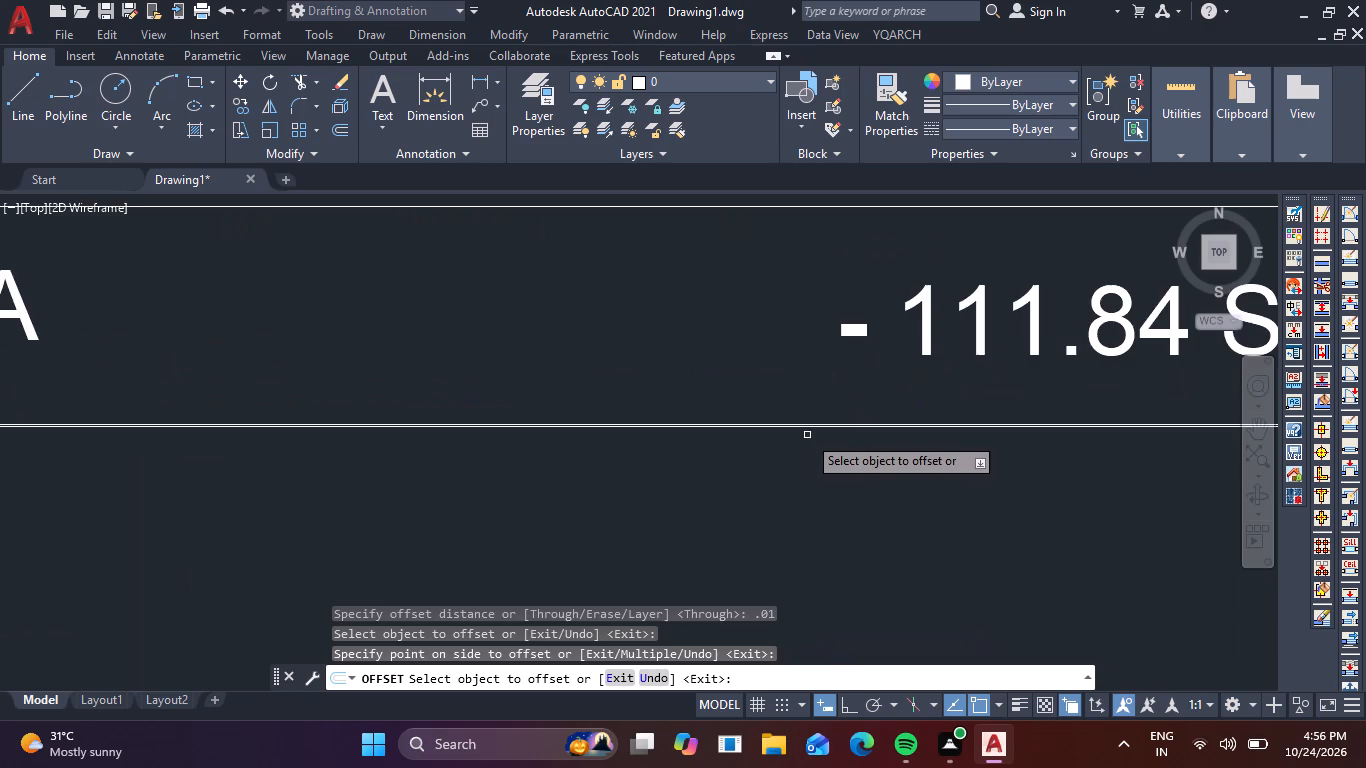
scroll(807, 435, up, 3)
click(825, 392)
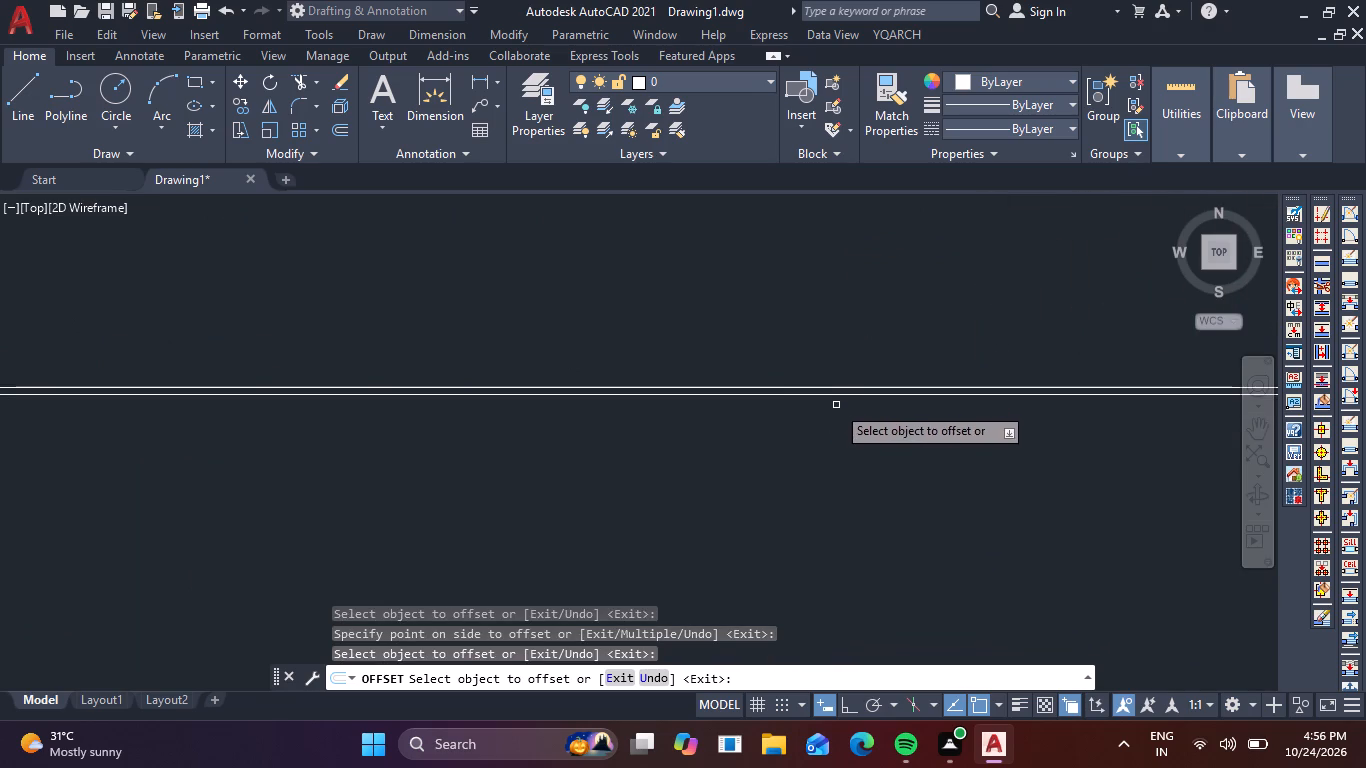
click(848, 395)
click(841, 434)
click(860, 402)
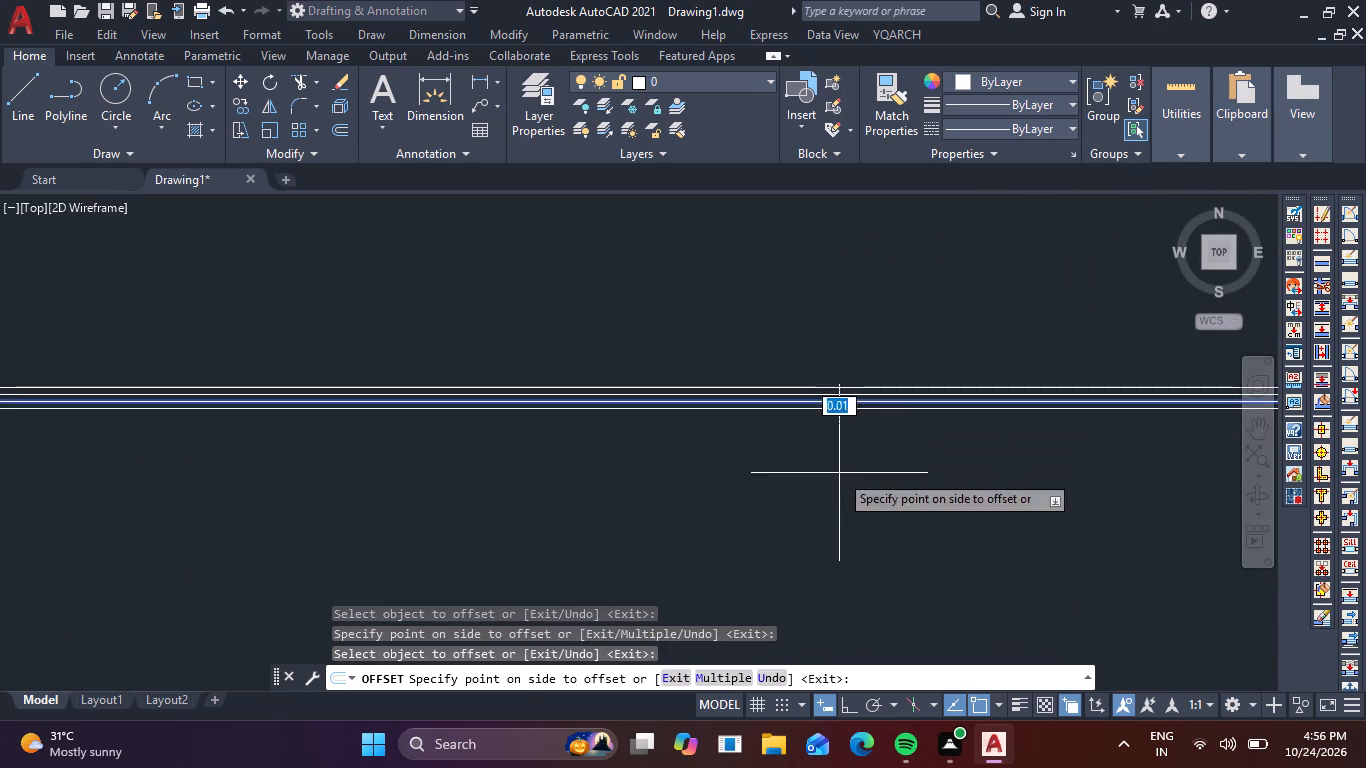
click(839, 476)
scroll(842, 477, down, 4)
key(Escape)
scroll(874, 492, down, 2)
middle_drag(912, 519, 918, 436)
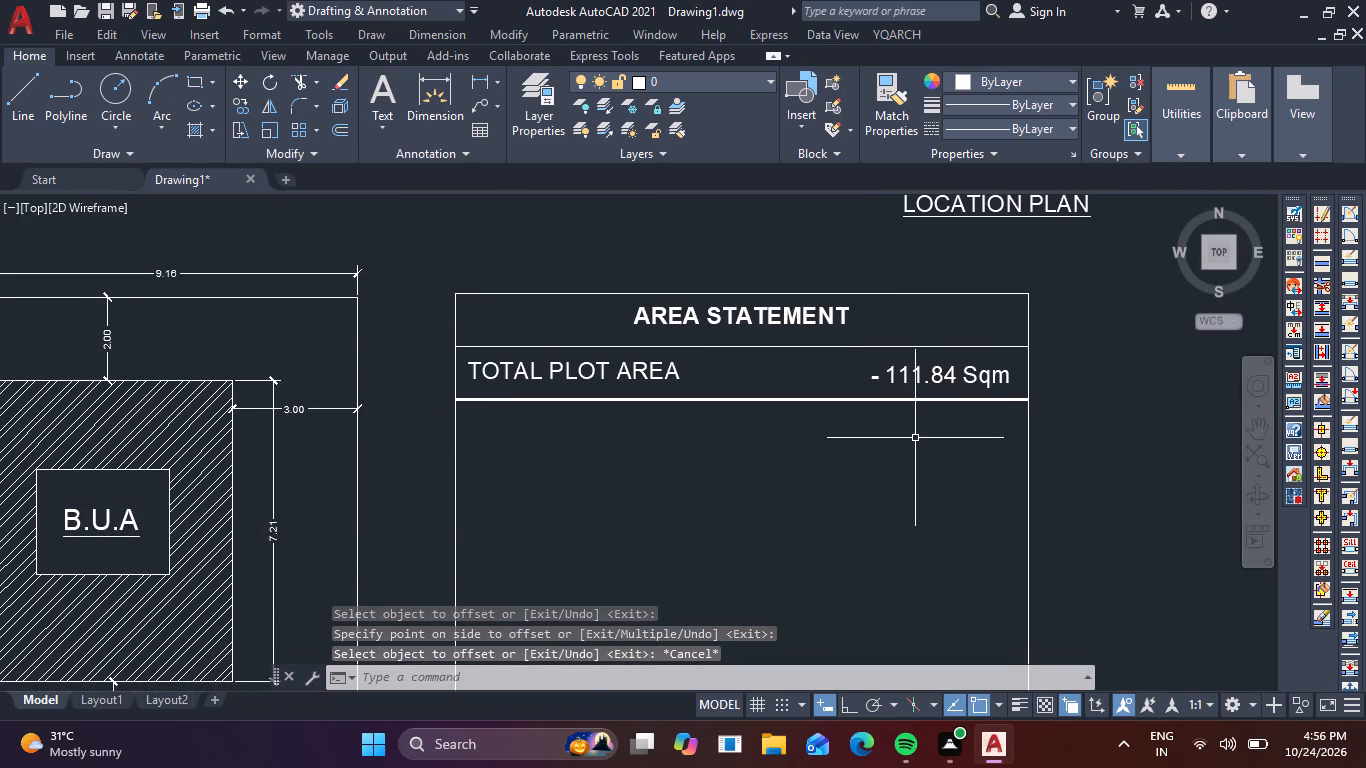
Copy the TOTAL PLOT AREA label straight down into the space below the thickened line.
click(660, 379)
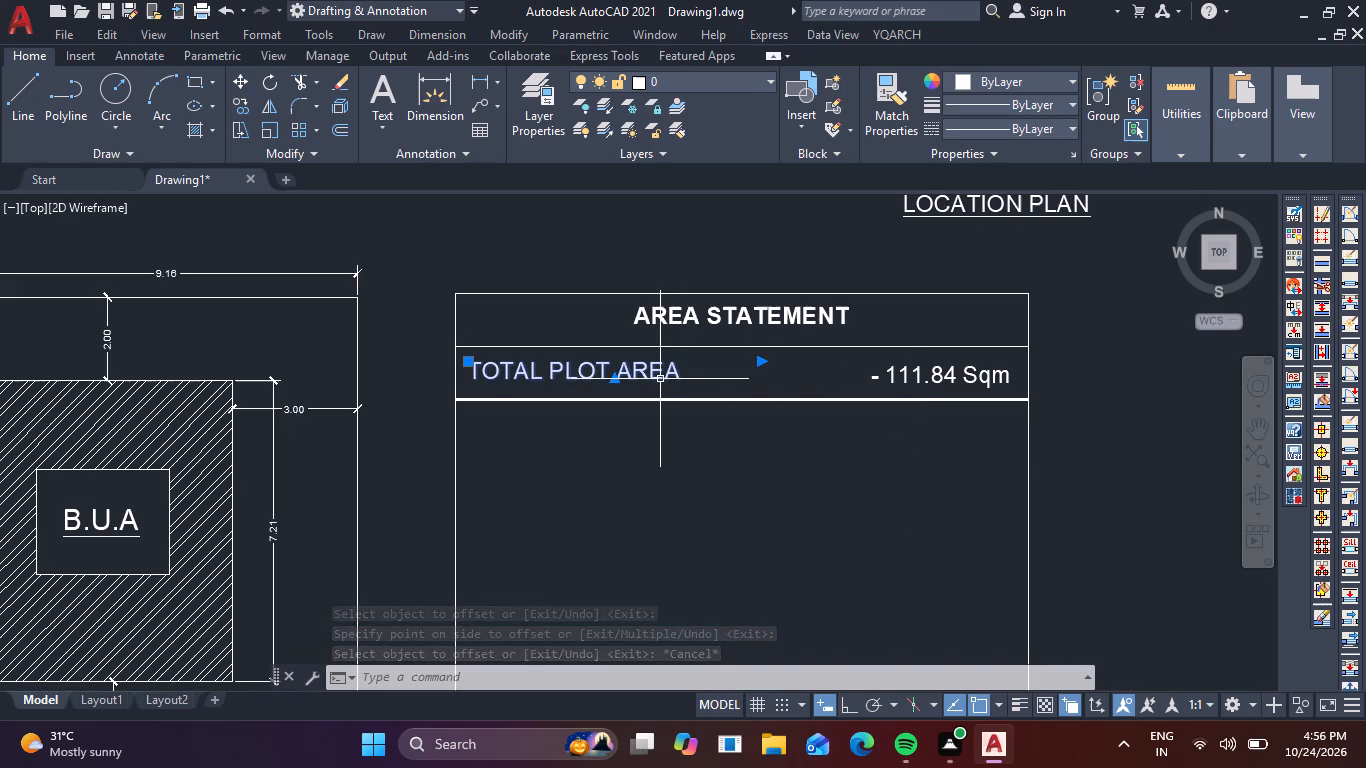
text(co)
key(space)
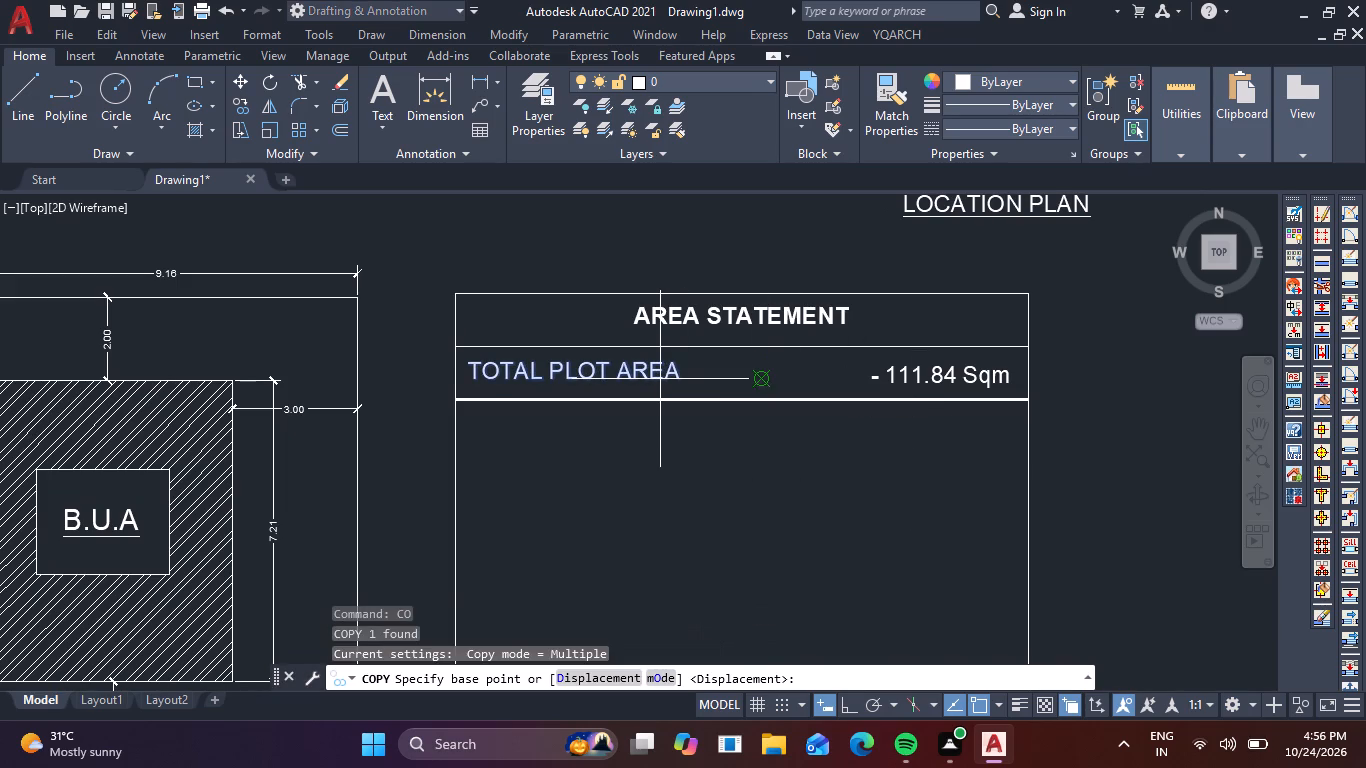
click(470, 381)
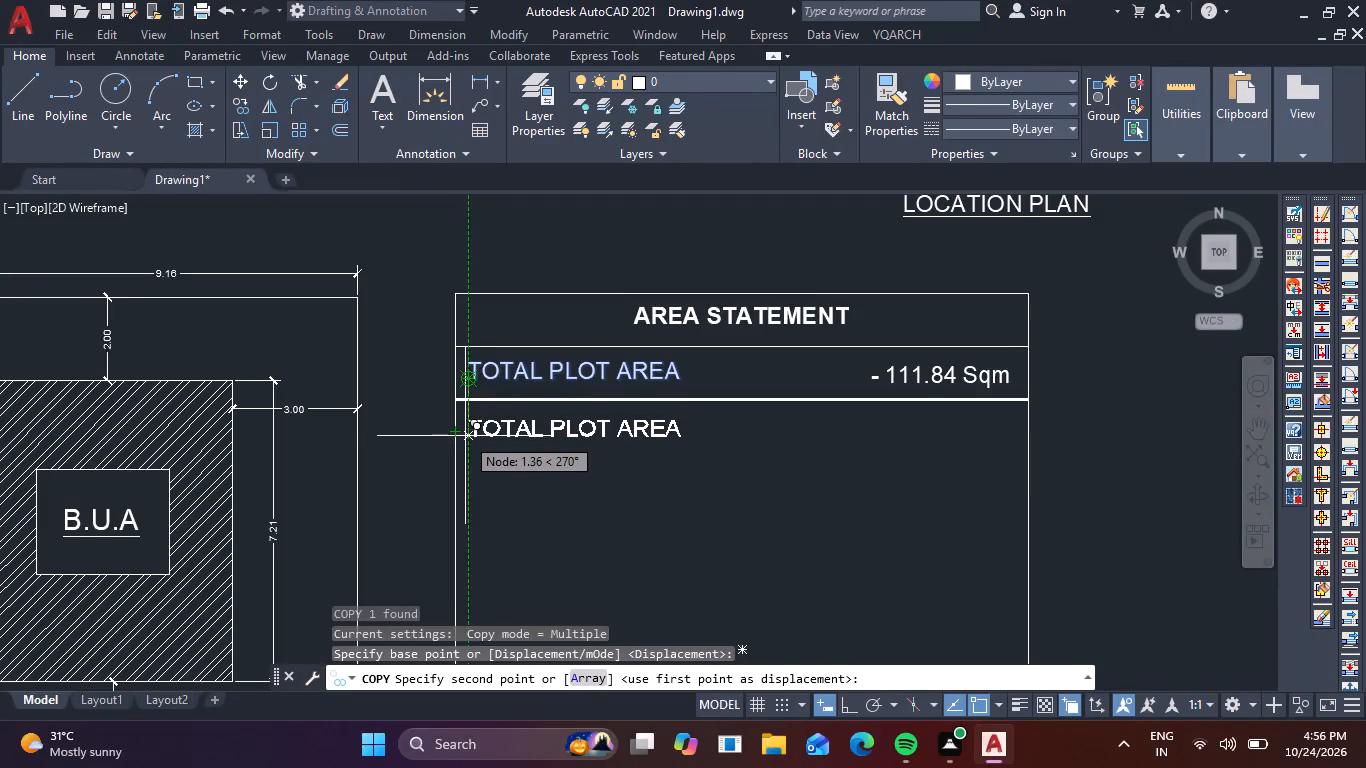
click(465, 436)
key(Escape)
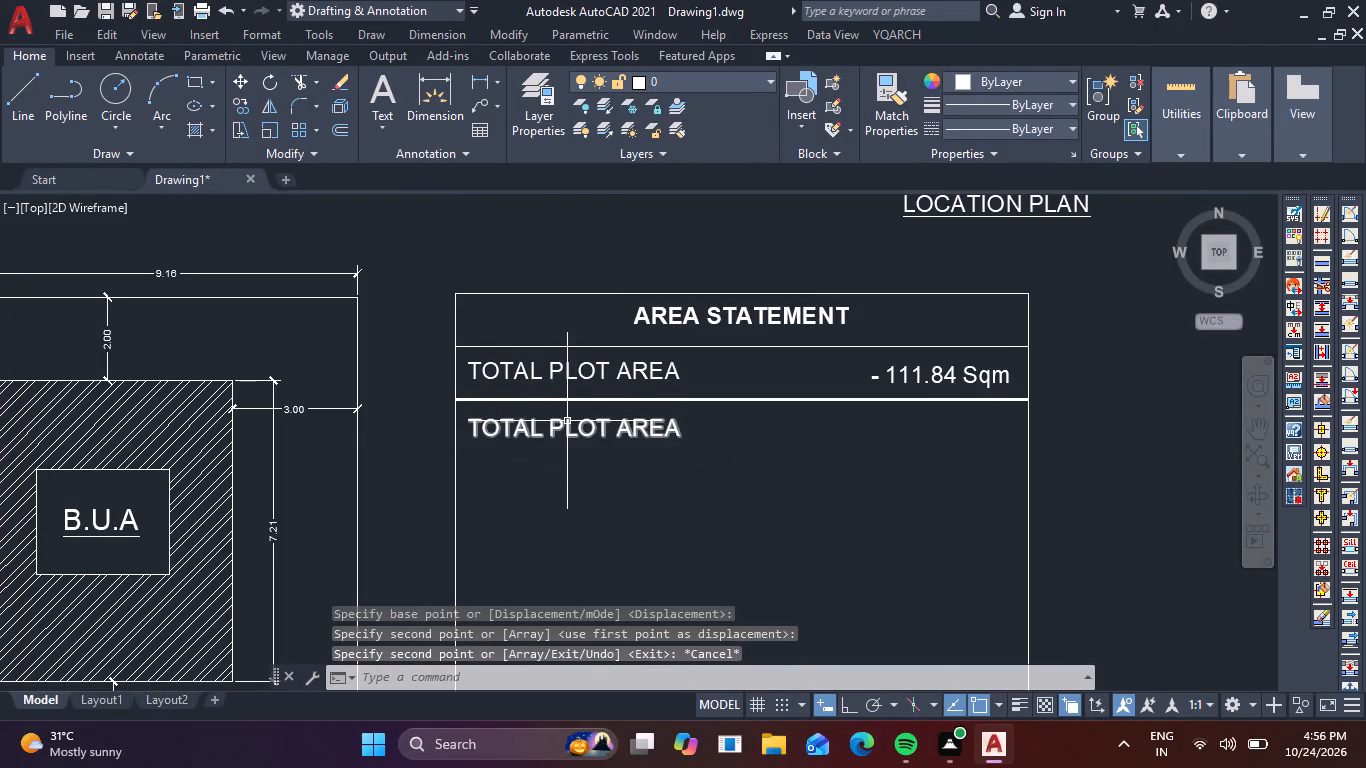
Open the lower TOTAL PLOT AREA copy for text editing.
double_click(567, 421)
click(718, 437)
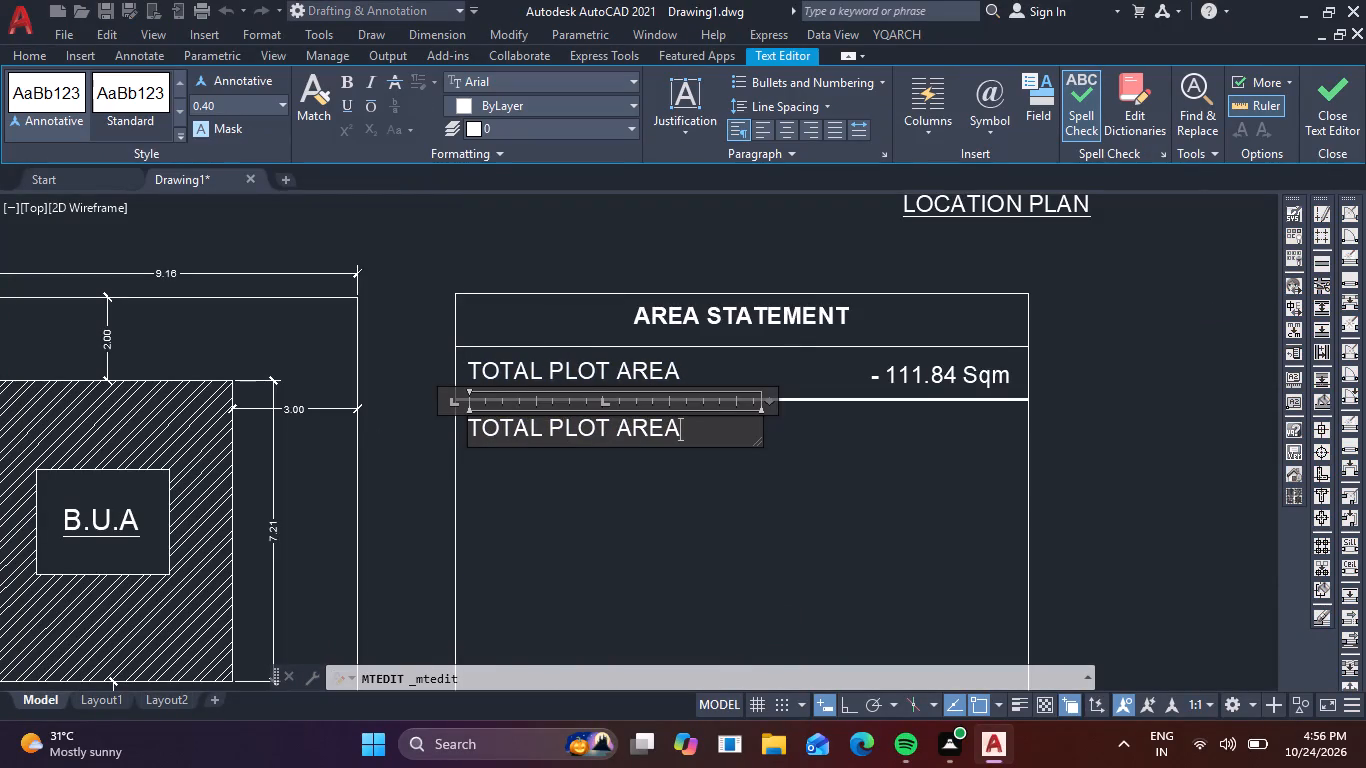
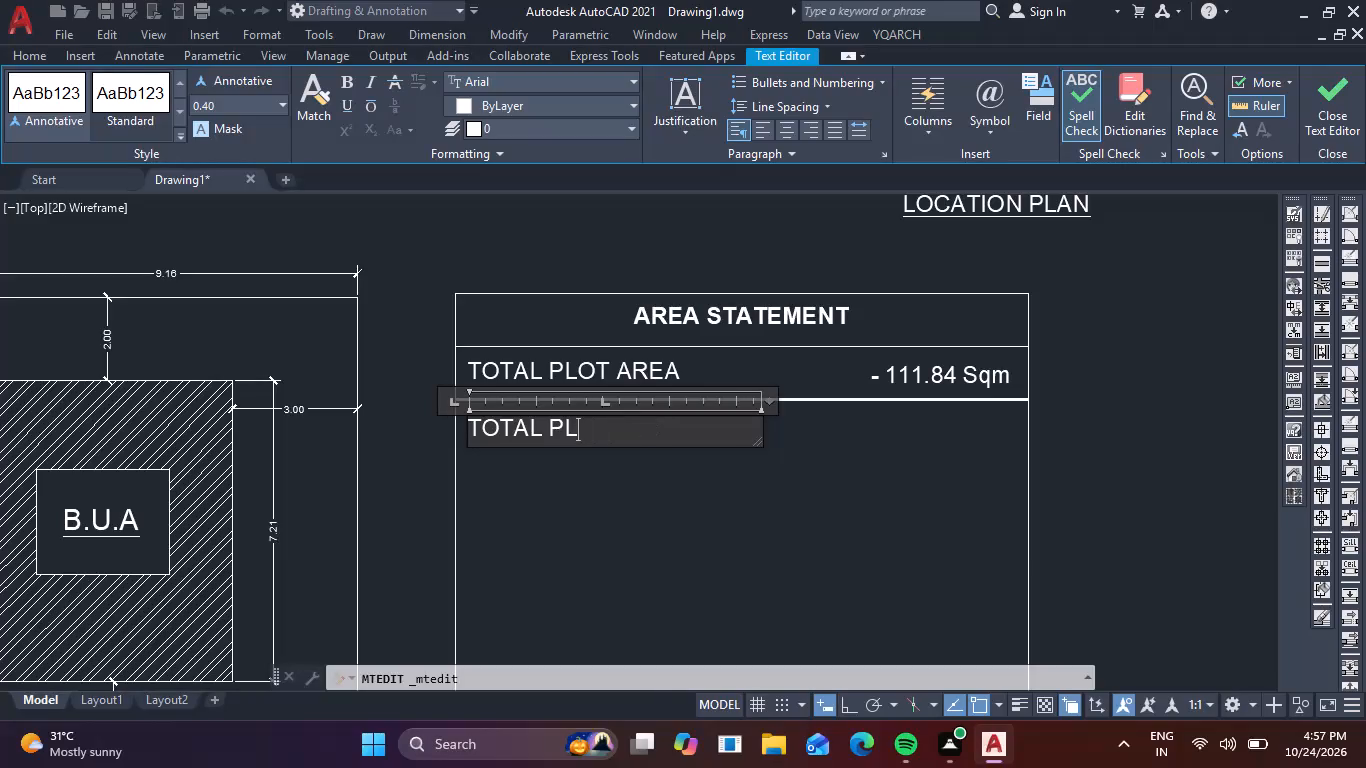
Replace the copied label's text with PROPOSED BUILD T-UP AREA and widen its text box so the label fits on one line.
key(BackSpace)
key(BackSpace)
key(BackSpace)
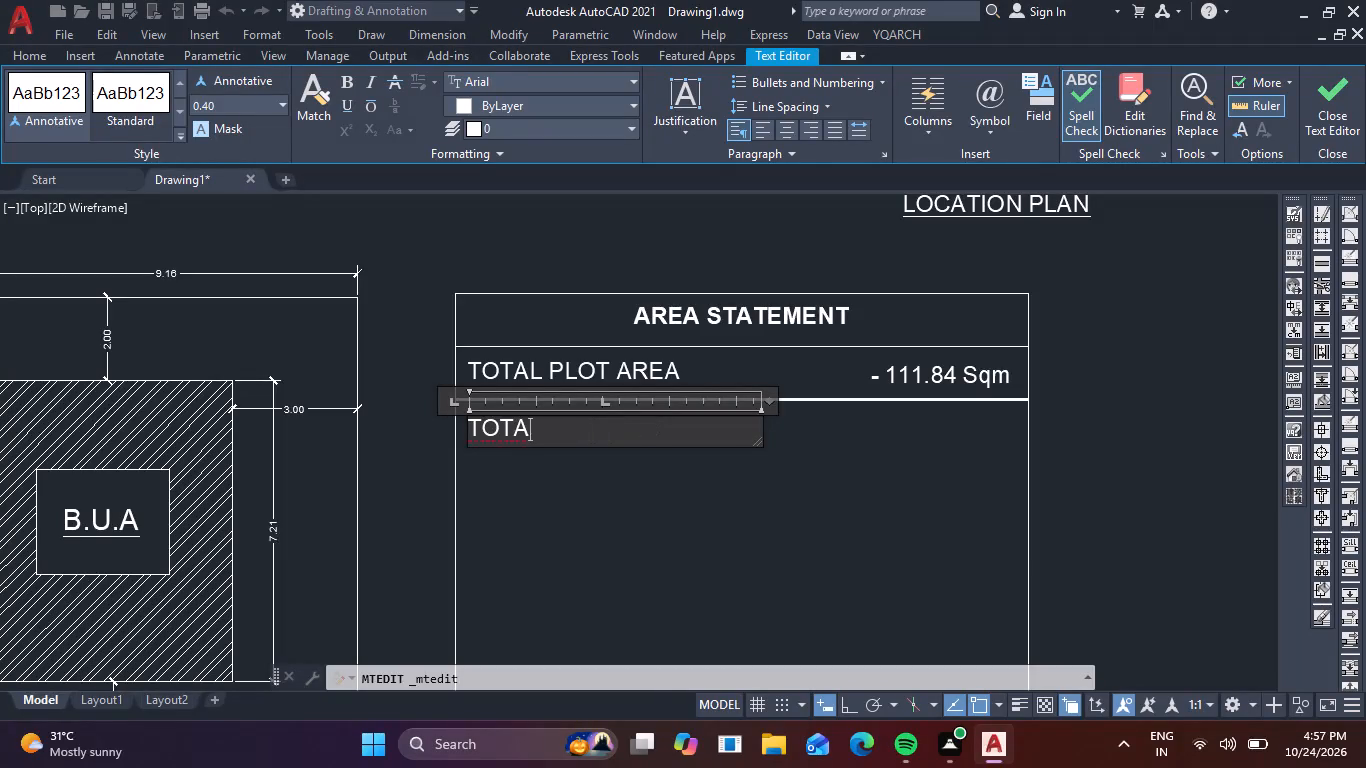
key(BackSpace)
key(BackSpace)
key(BackSpace)
key(BackSpace)
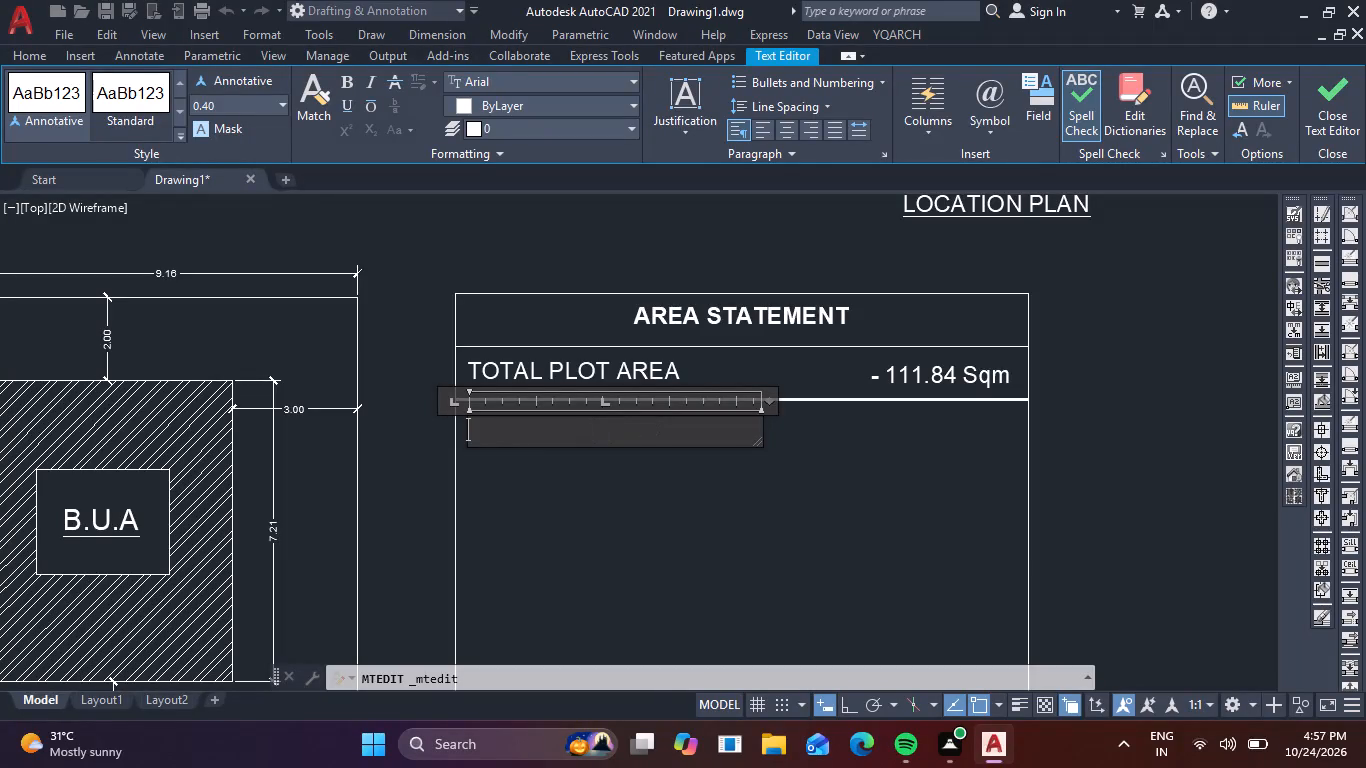
key(p)
key(r)
key(BackSpace)
key(BackSpace)
text(PR)
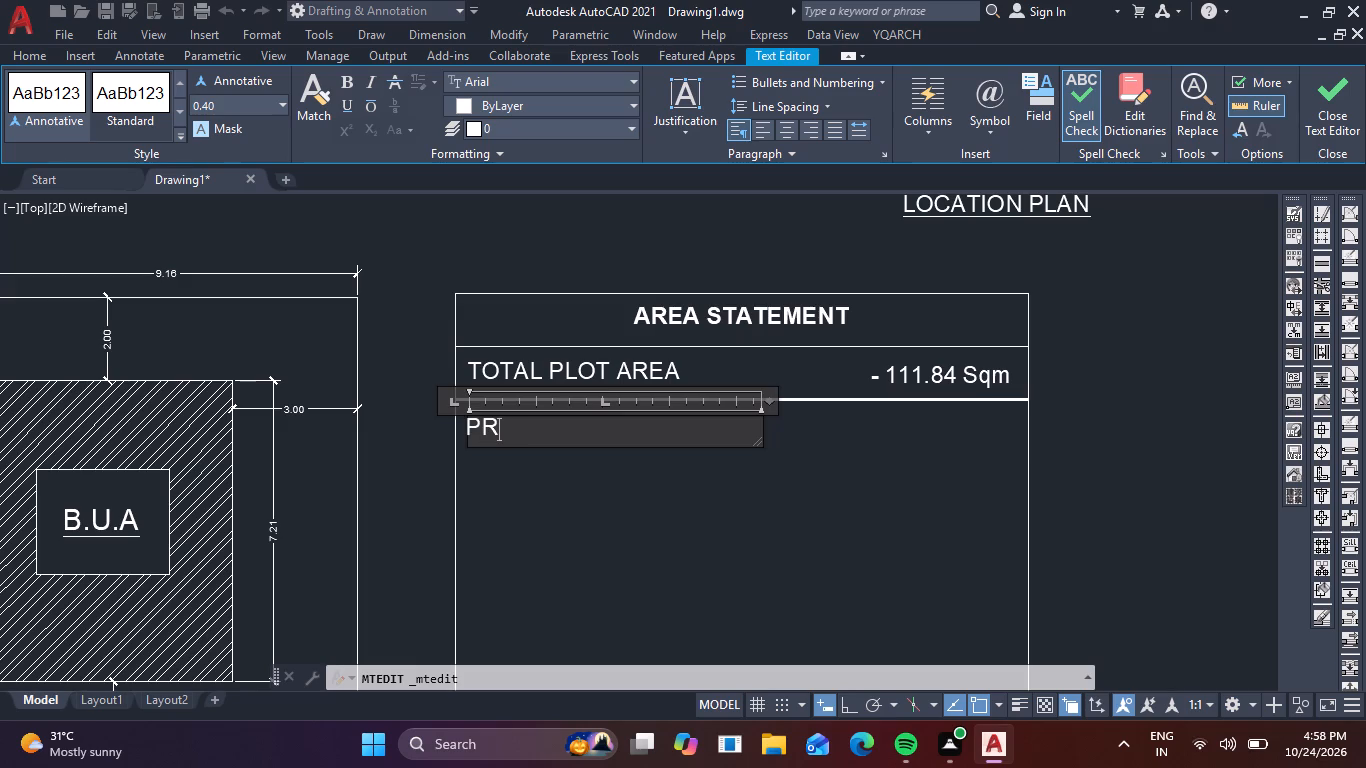
key(o)
text(PO)
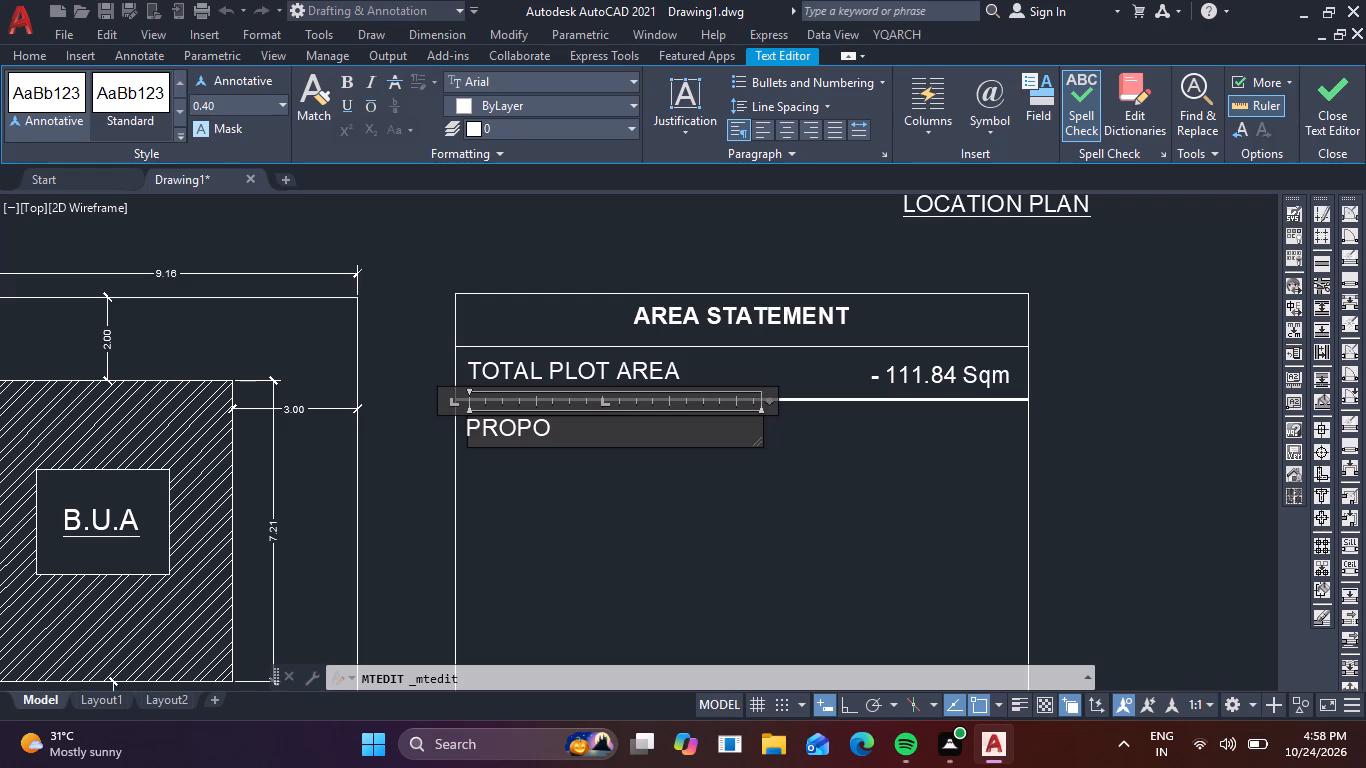
text(SED)
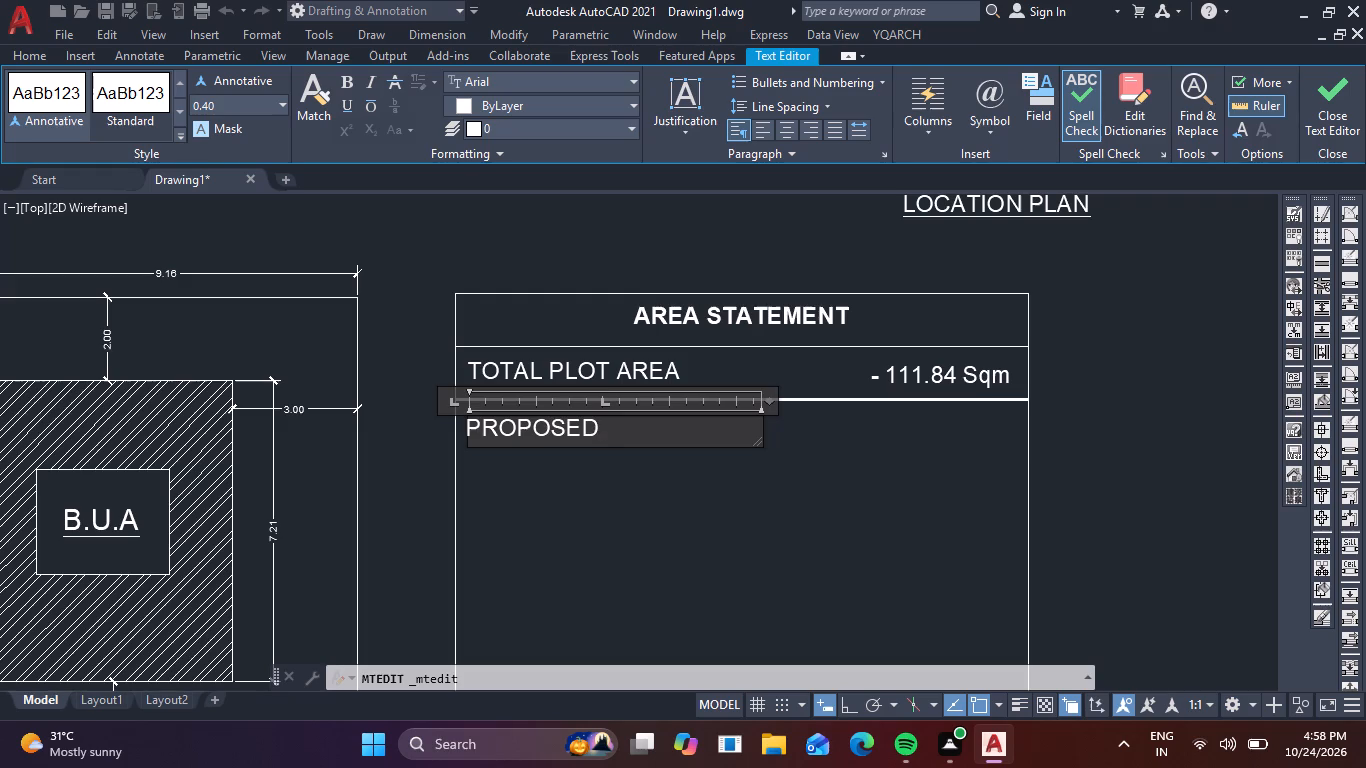
key(space)
text(BUILD)
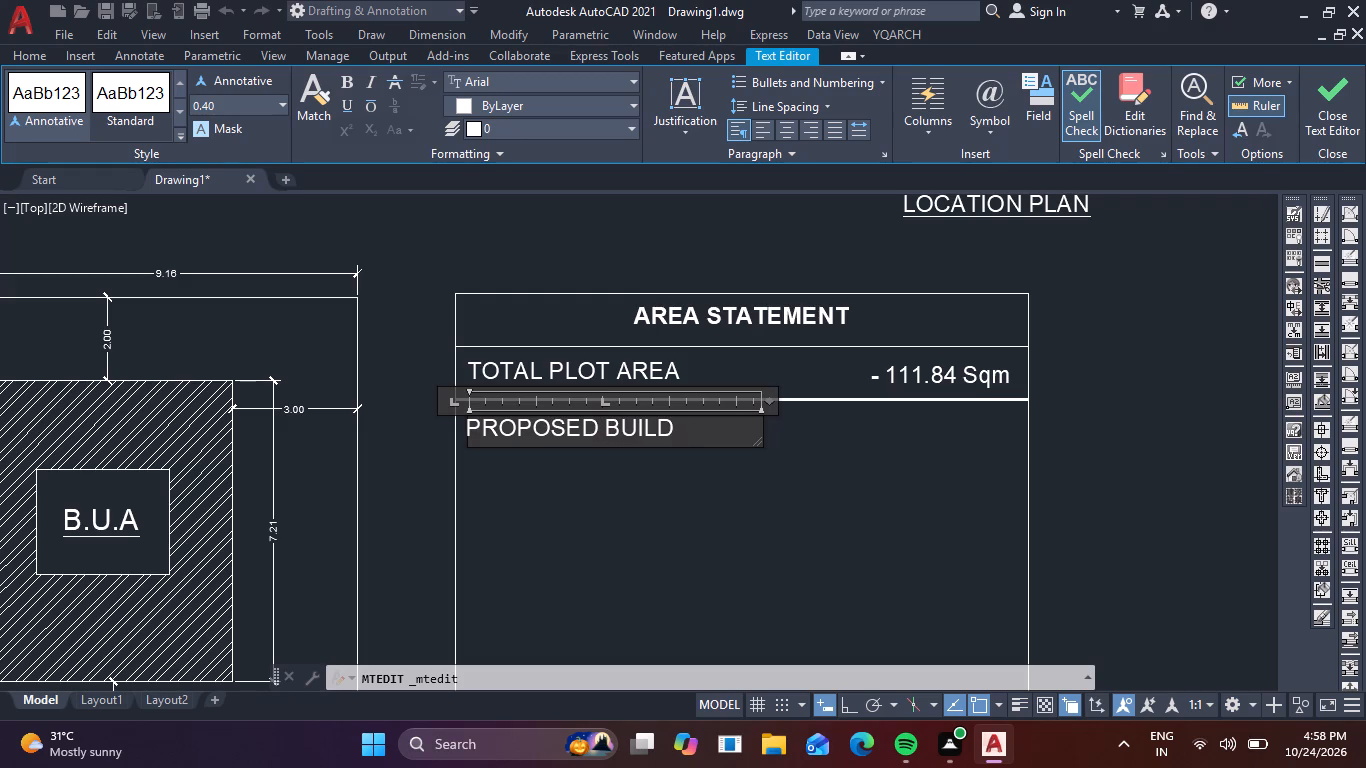
key(space)
key(BackSpace)
key(t)
key(minus)
key(Left)
key(Left)
key(space)
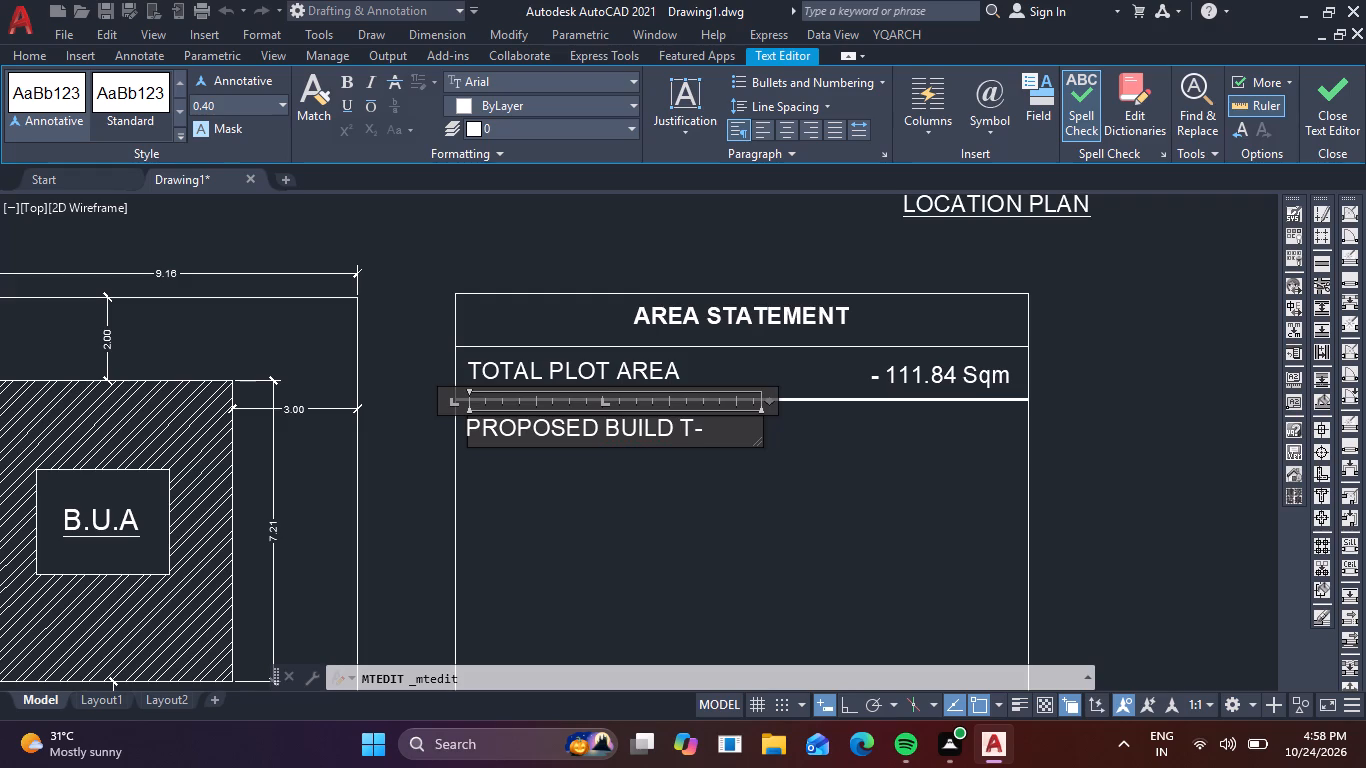
key(Right)
key(Right)
text(UP)
key(space)
text(AREA)
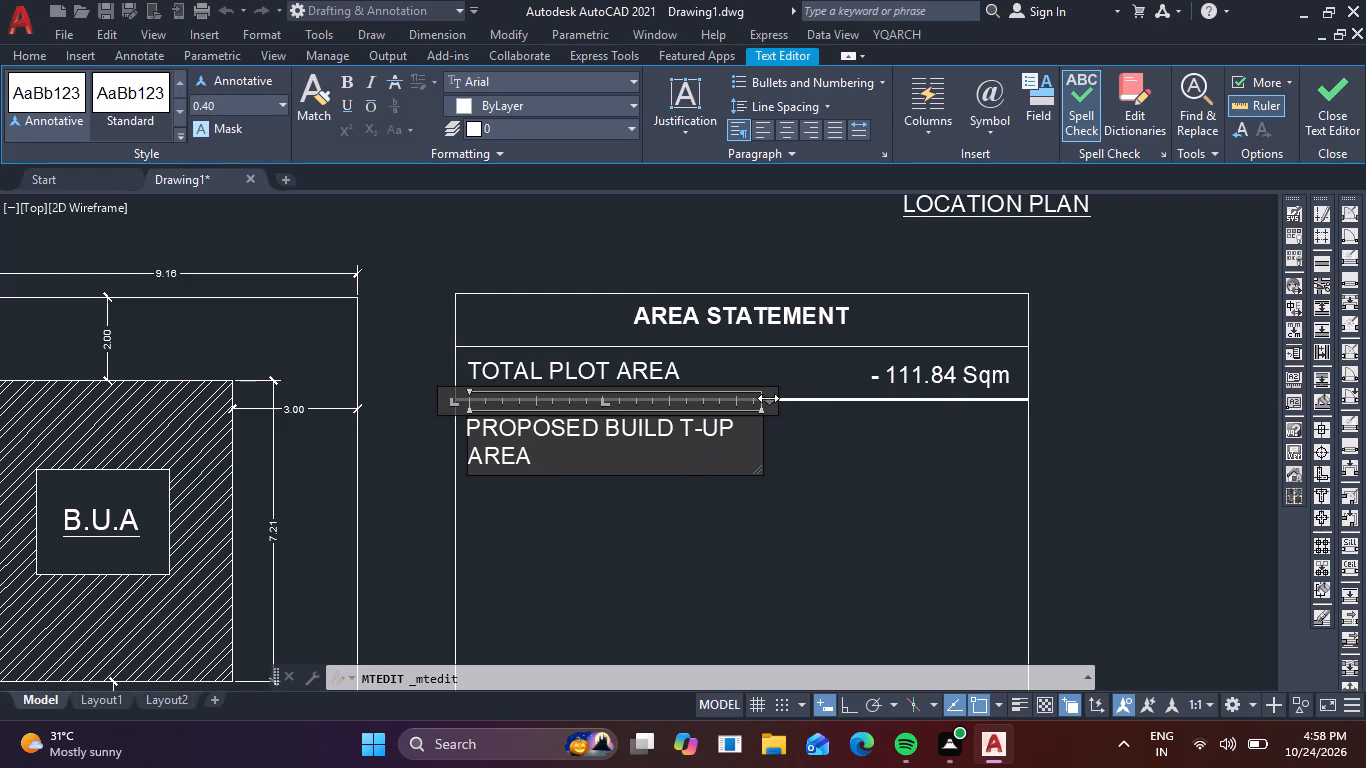
drag(767, 404, 821, 397)
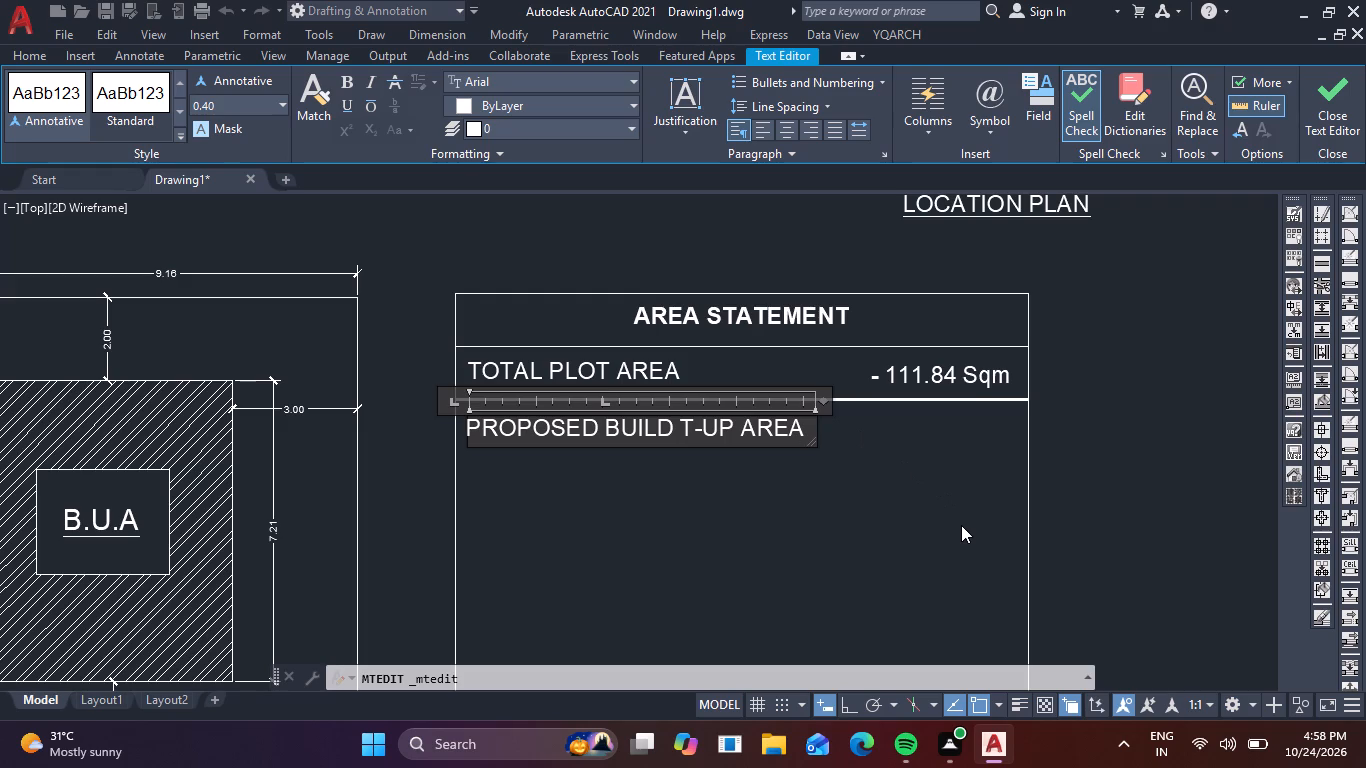
Add a second line reading GROUND FLOOR below PROPOSED BUILD T-UP AREA and centre-align it.
key(Return)
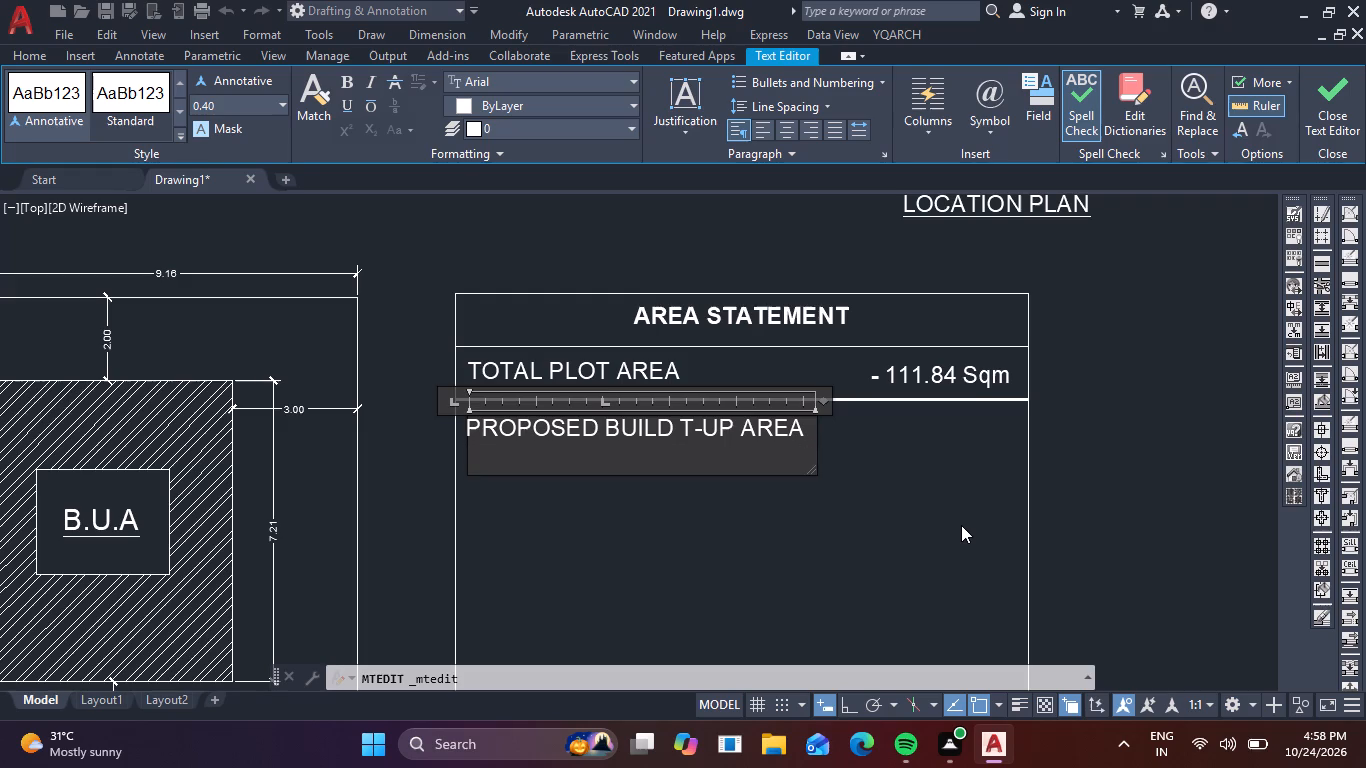
key(g)
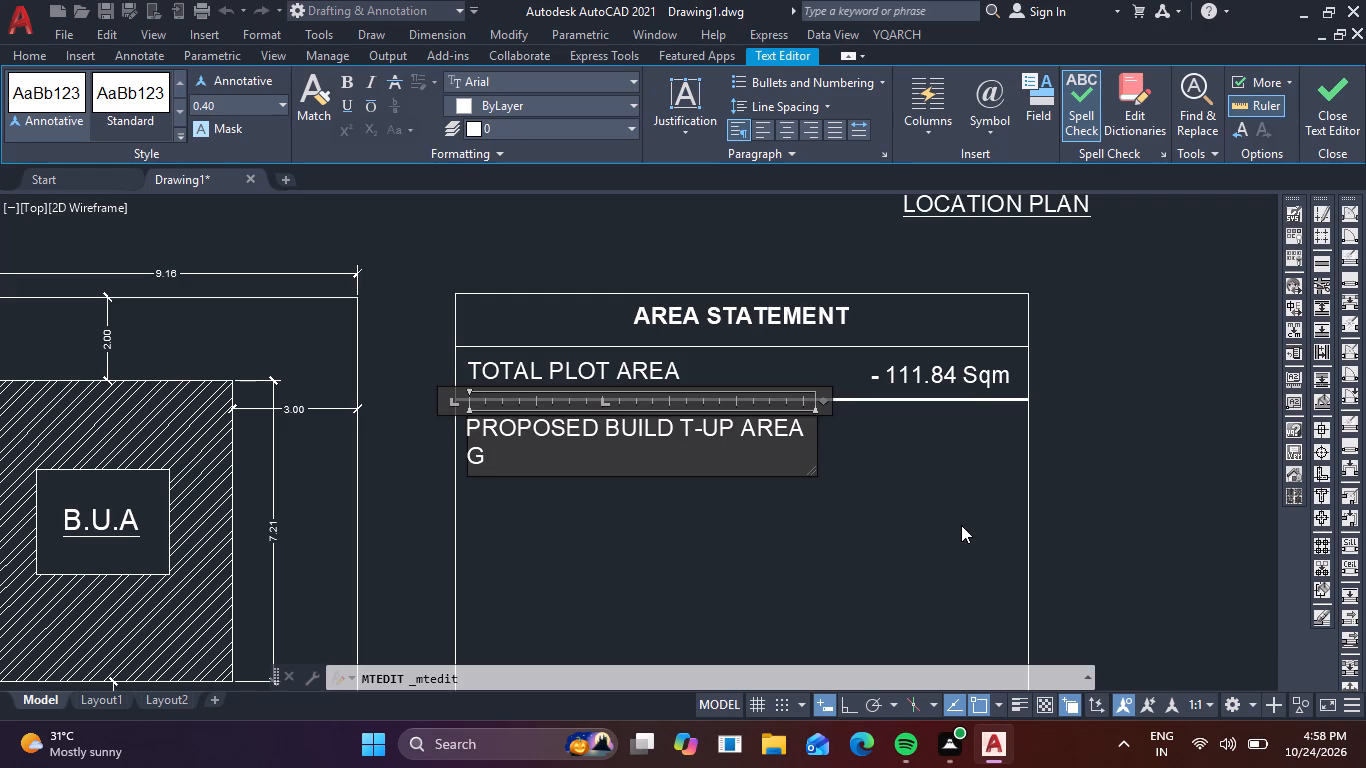
key(r)
text(OUND)
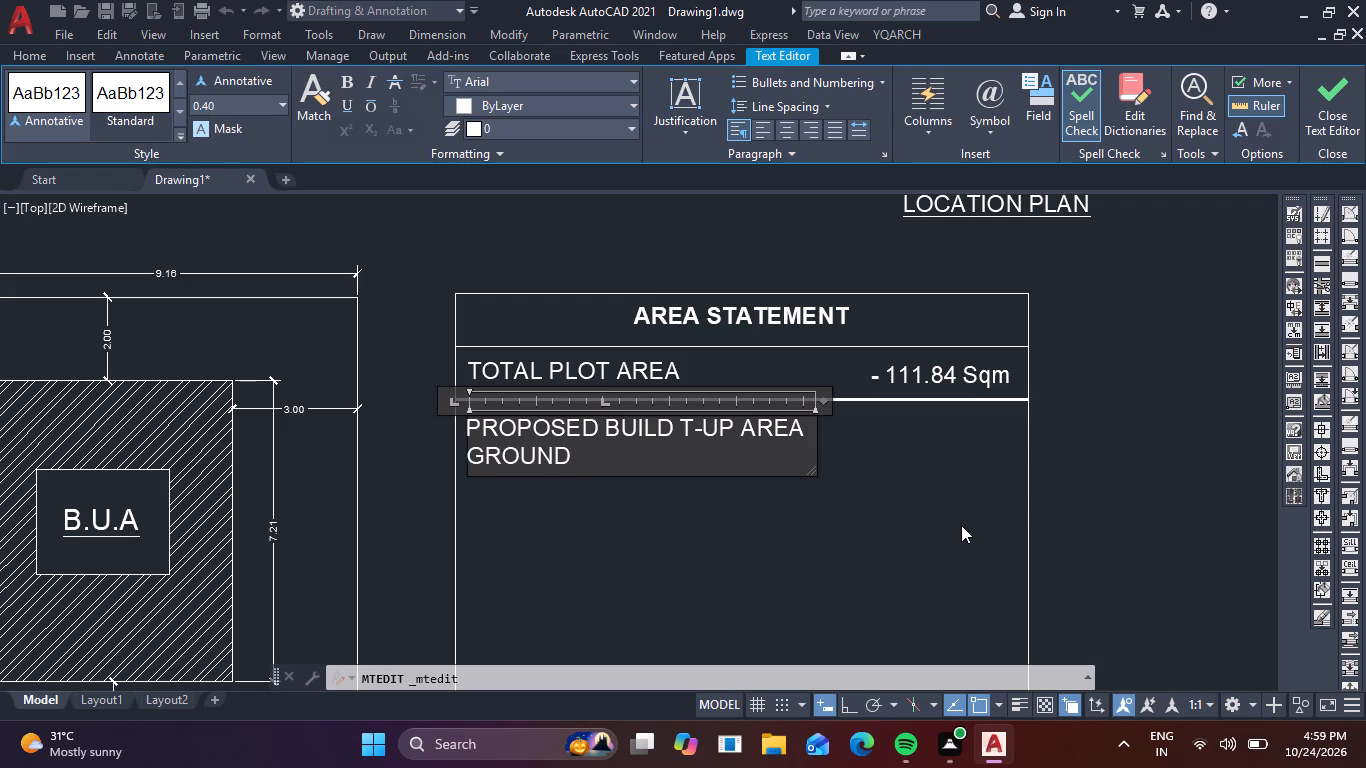
key(space)
text(FLOOR)
key(space)
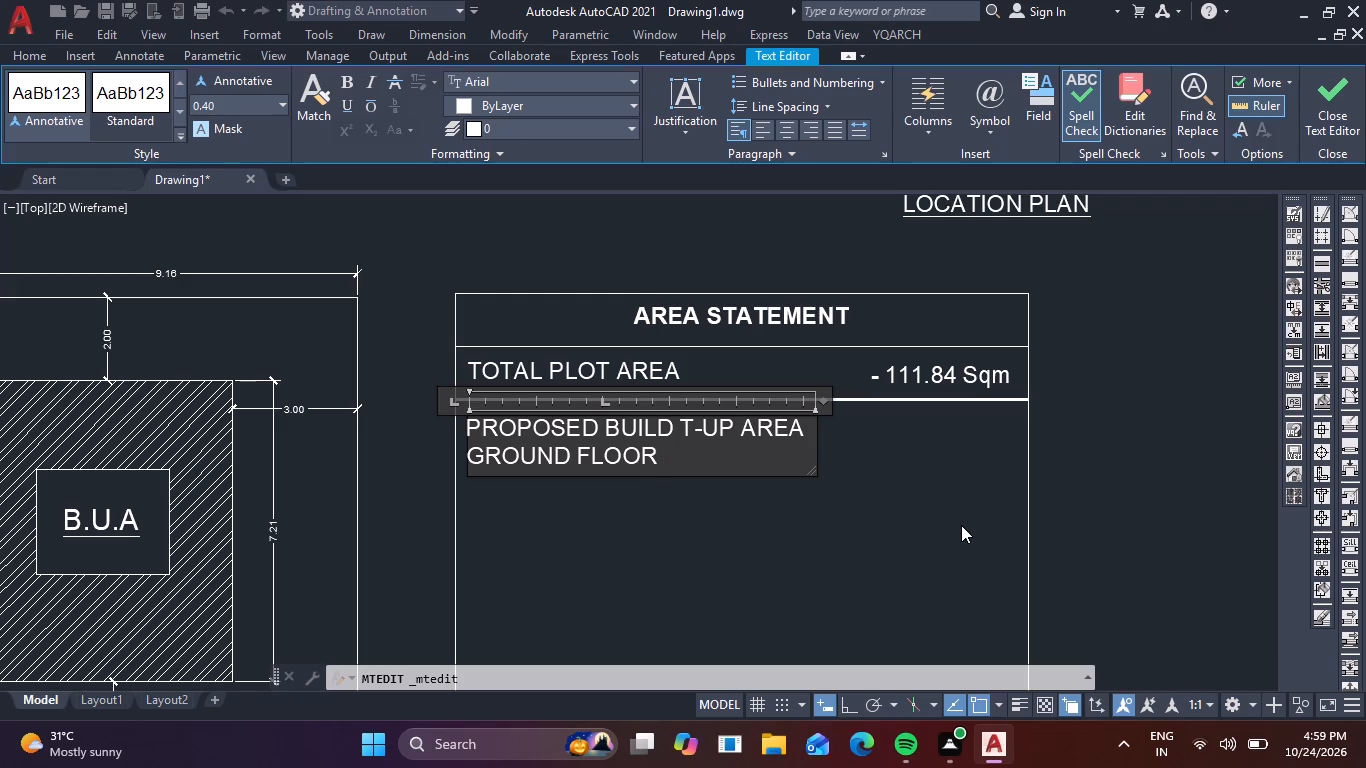
drag(678, 455, 375, 481)
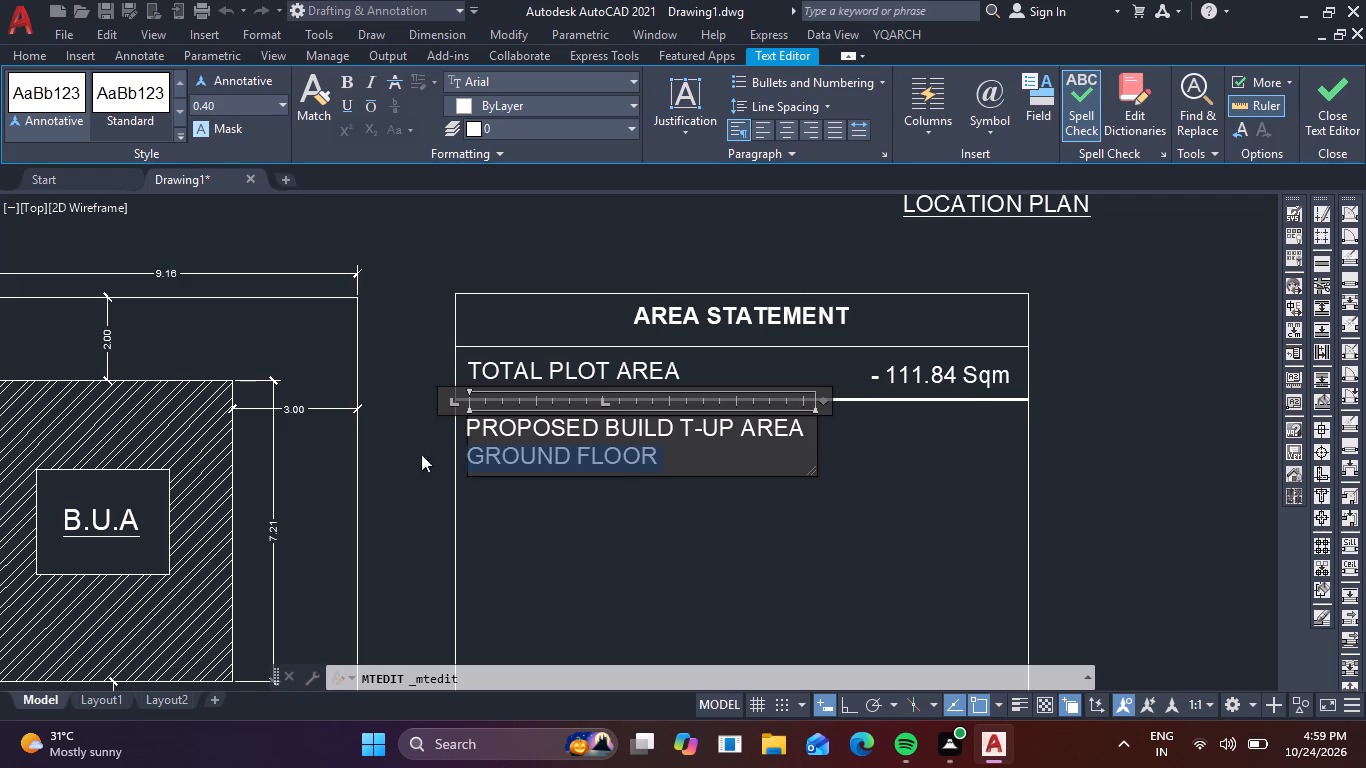
click(782, 133)
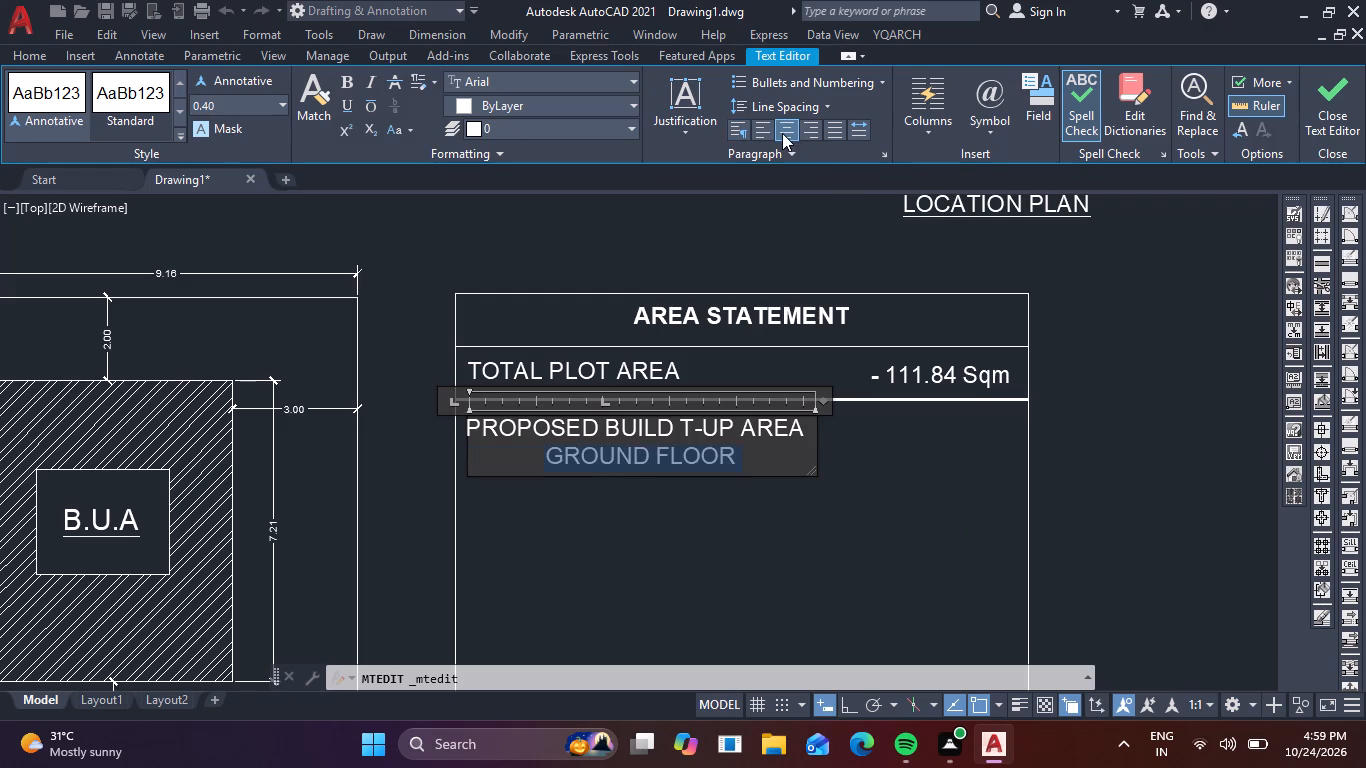
Add a third centred line reading FIRST FLPOOR below GROUND FLOOR and finish editing the label.
click(754, 456)
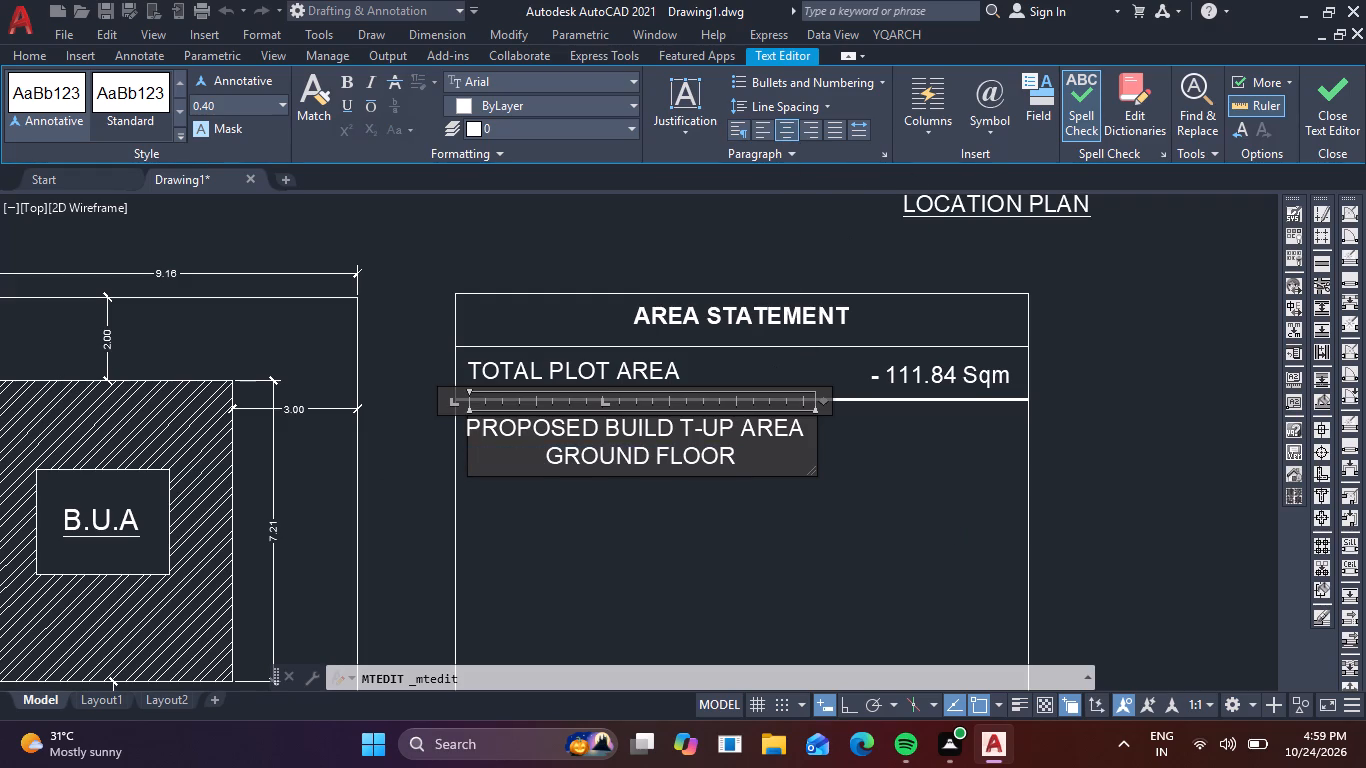
key(Return)
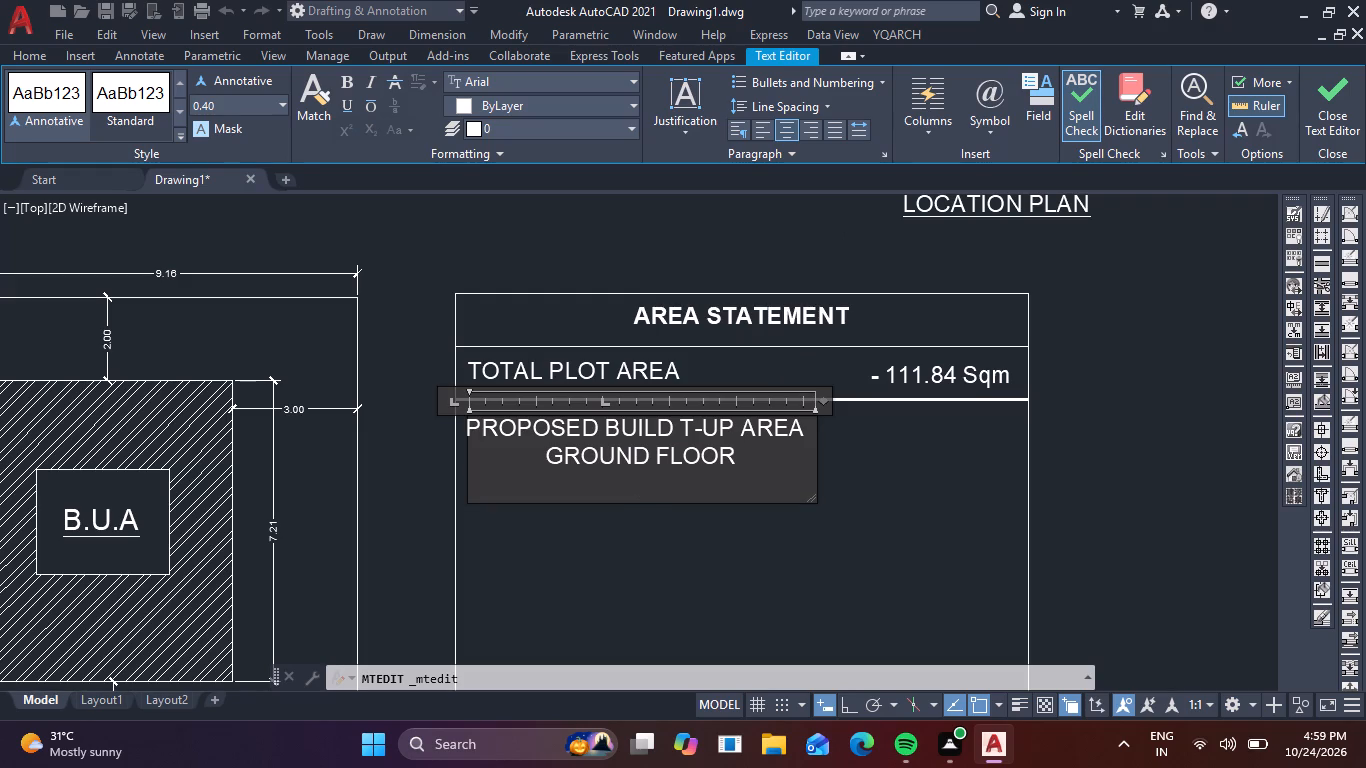
text(FI)
key(r)
key(s)
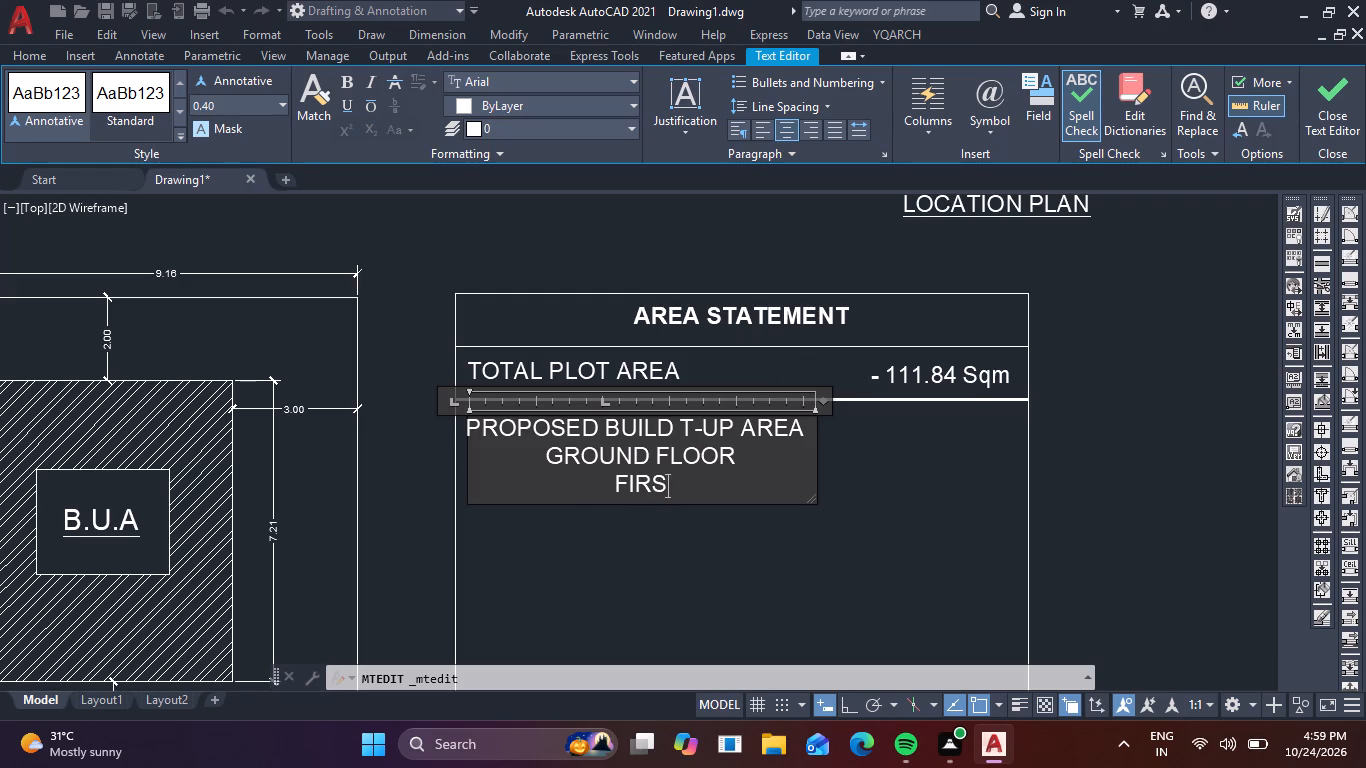
key(t)
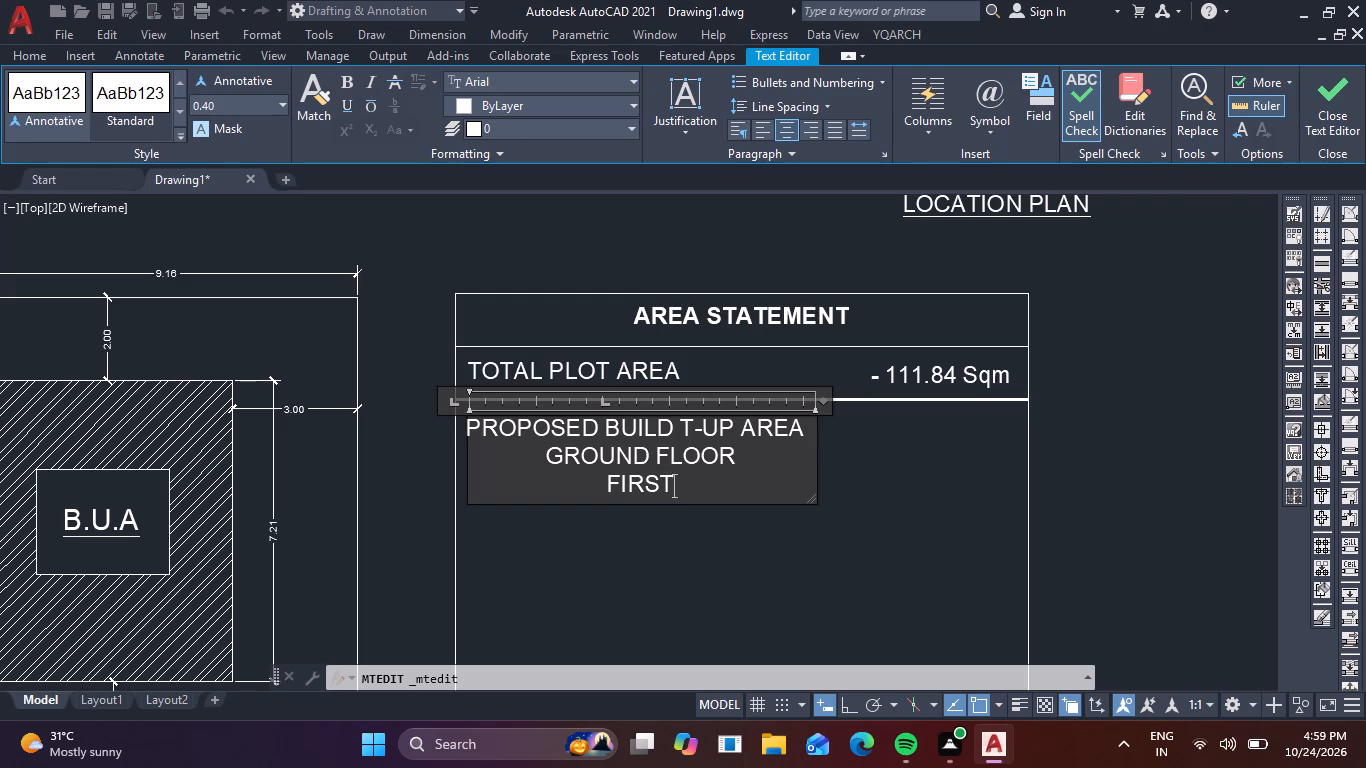
key(space)
text(FLPP)
key(BackSpace)
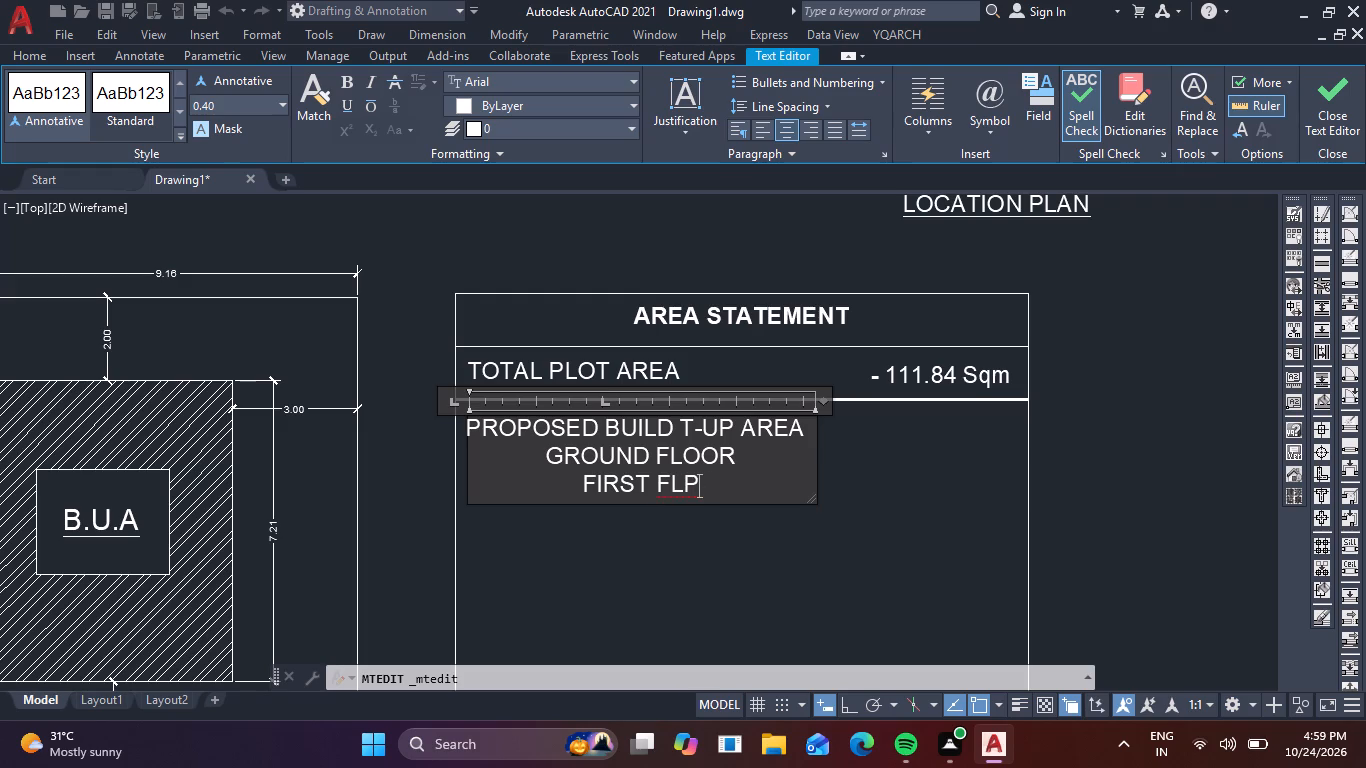
text(OO)
key(r)
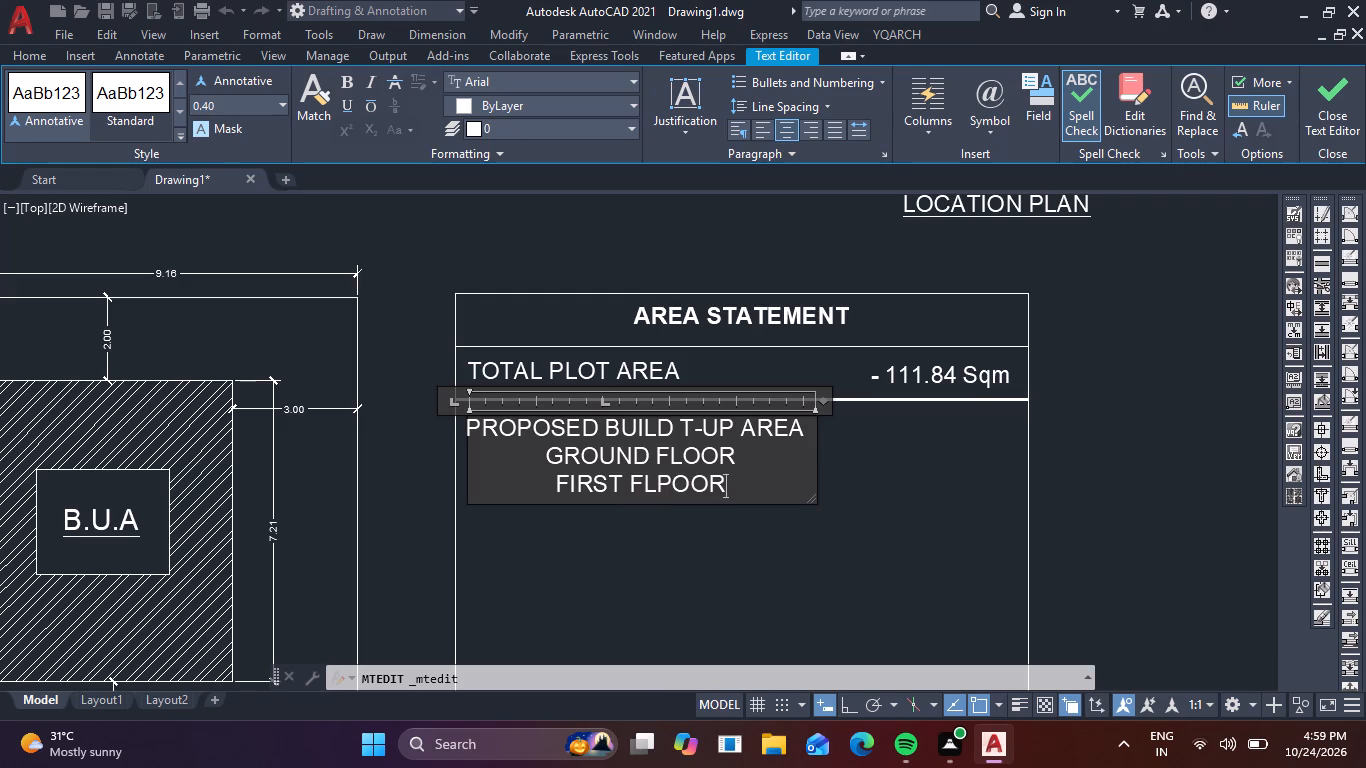
key(Return)
key(Return)
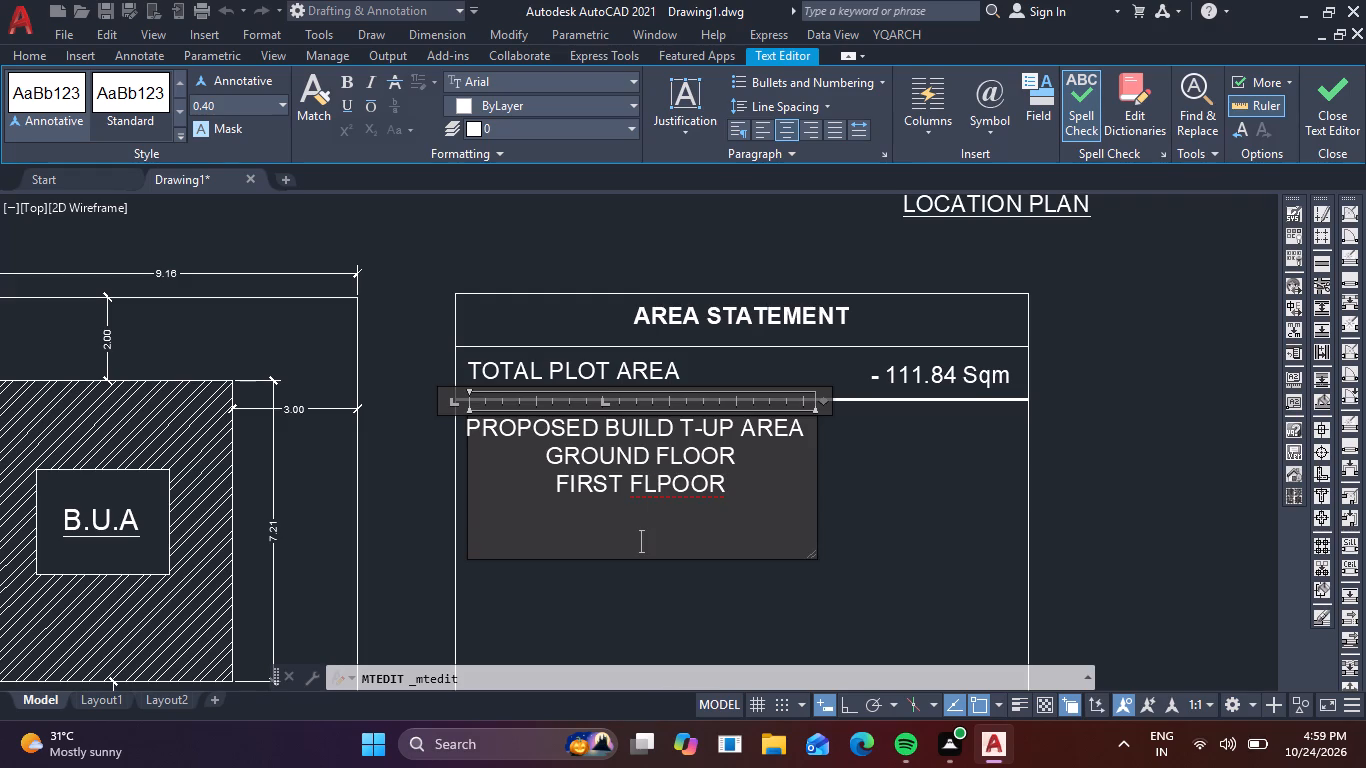
key(BackSpace)
key(BackSpace)
key(BackSpace)
key(BackSpace)
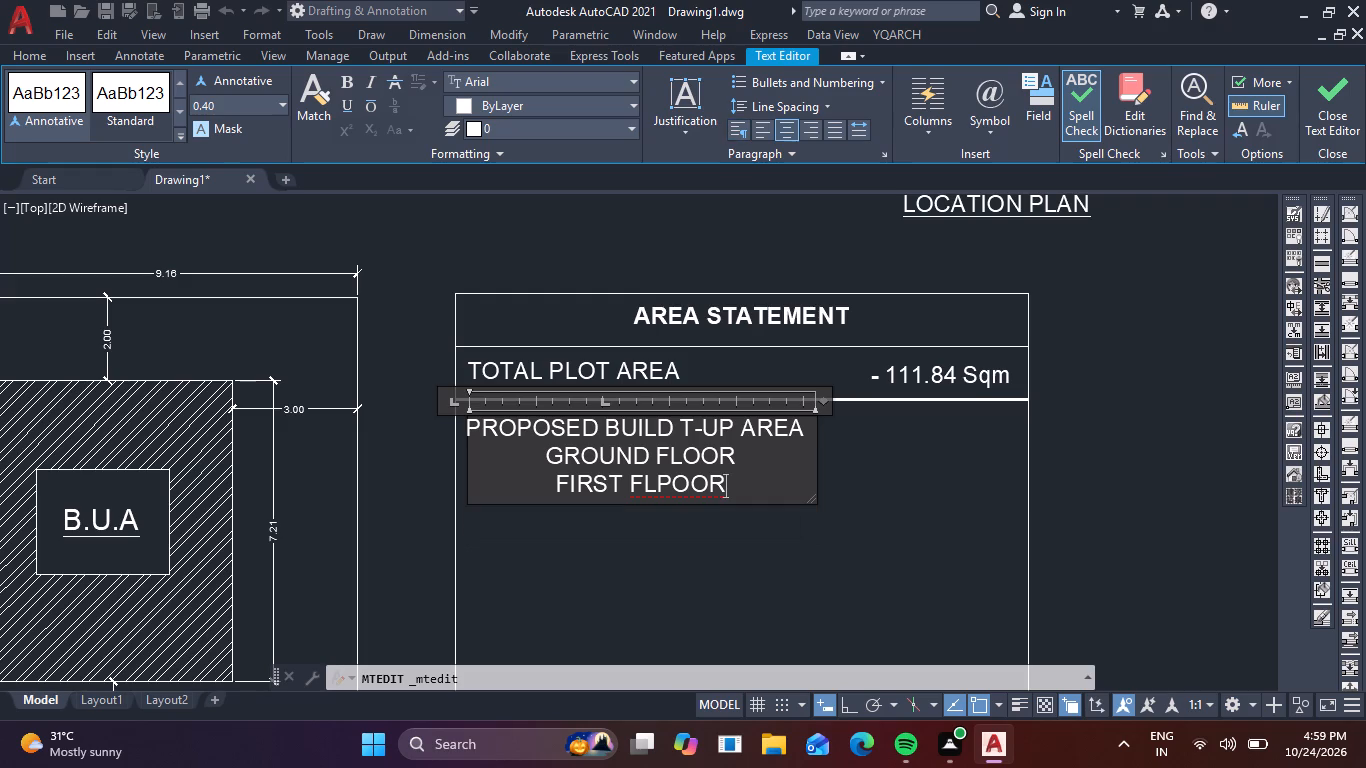
key(space)
key(space)
key(BackSpace)
key(BackSpace)
click(864, 463)
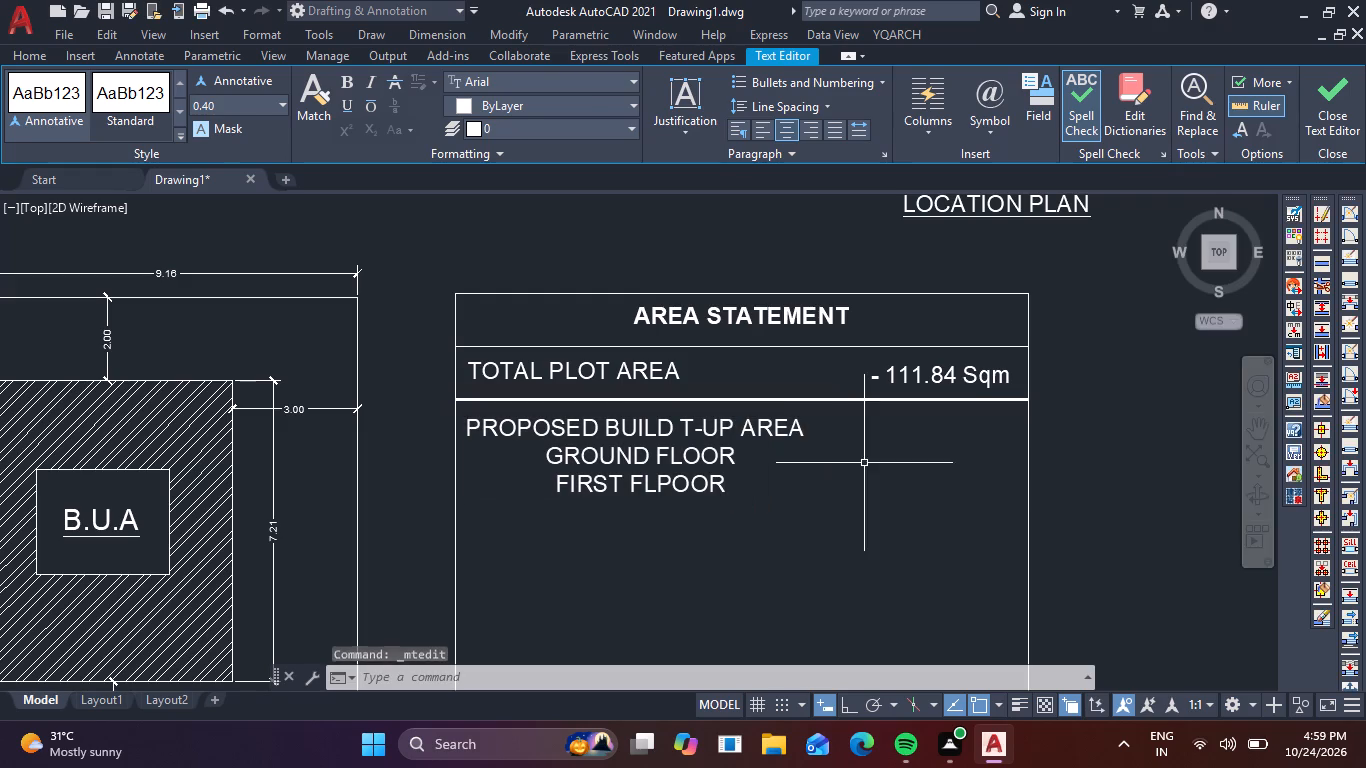
Copy the 111.84 Sqm plot area value straight down twice, beside the ground floor and first floor lines, with Ortho on.
click(919, 378)
text(CO)
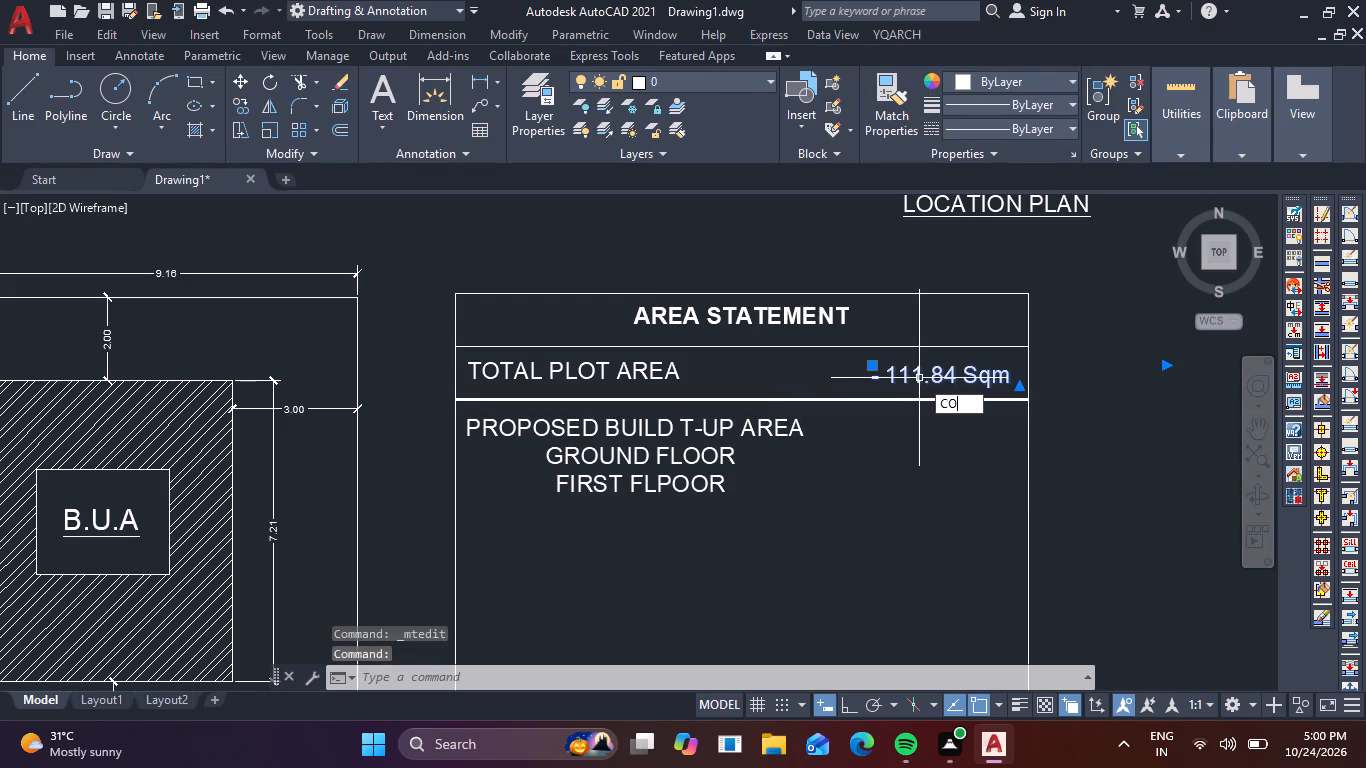
key(space)
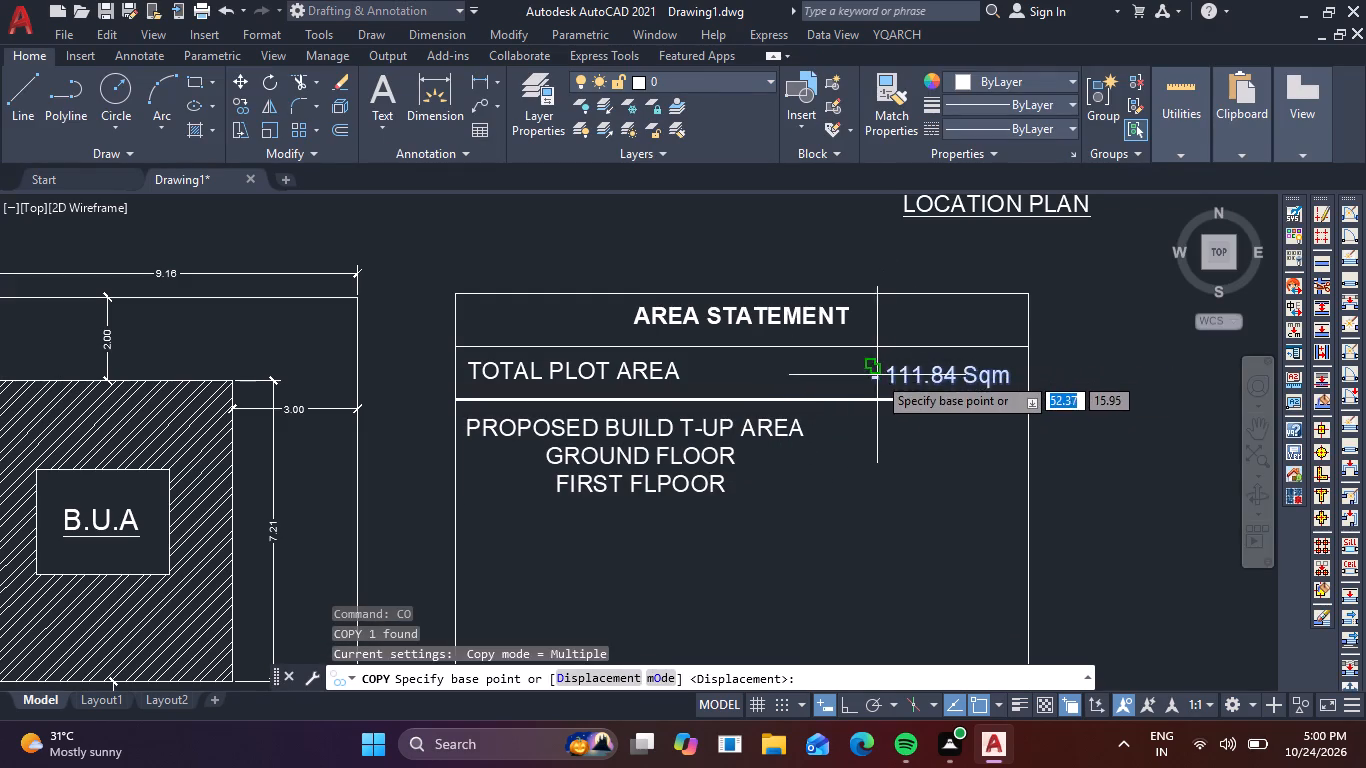
click(878, 388)
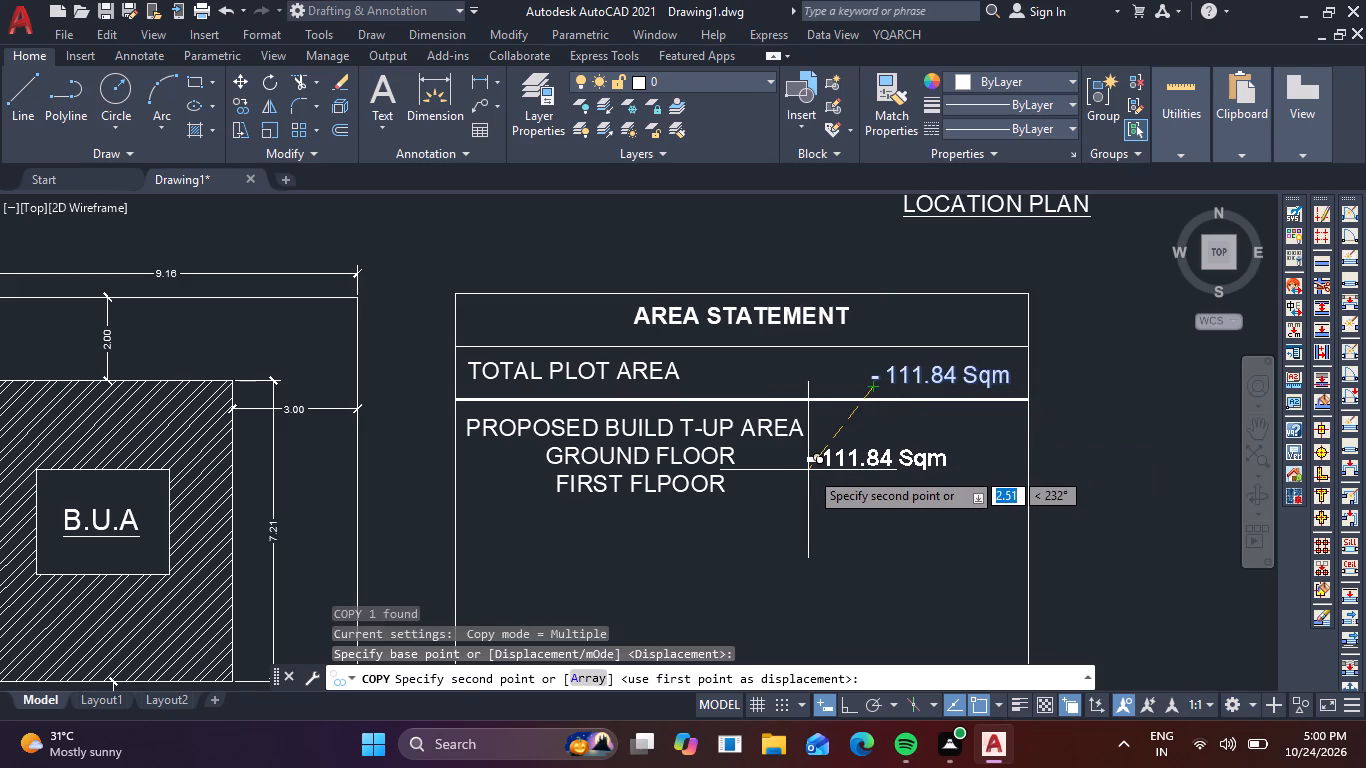
key(F8)
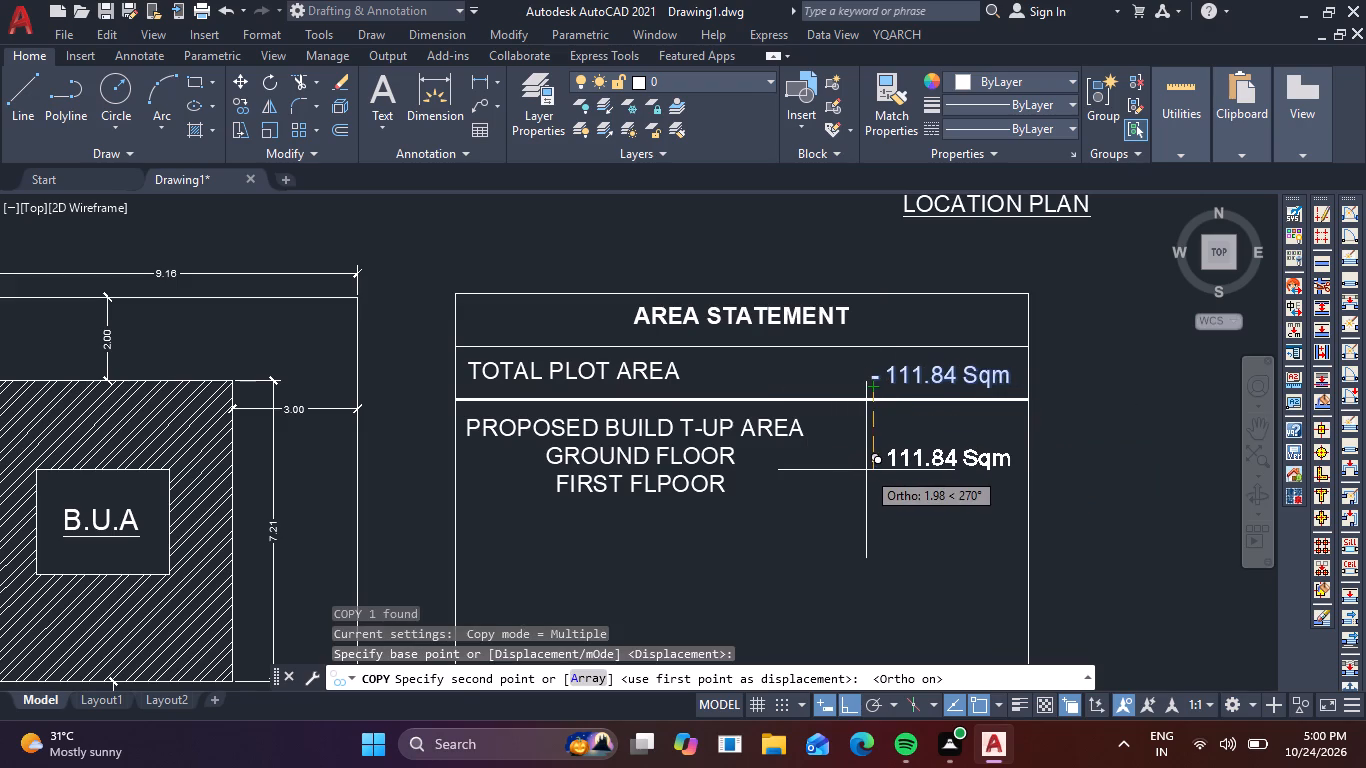
click(868, 468)
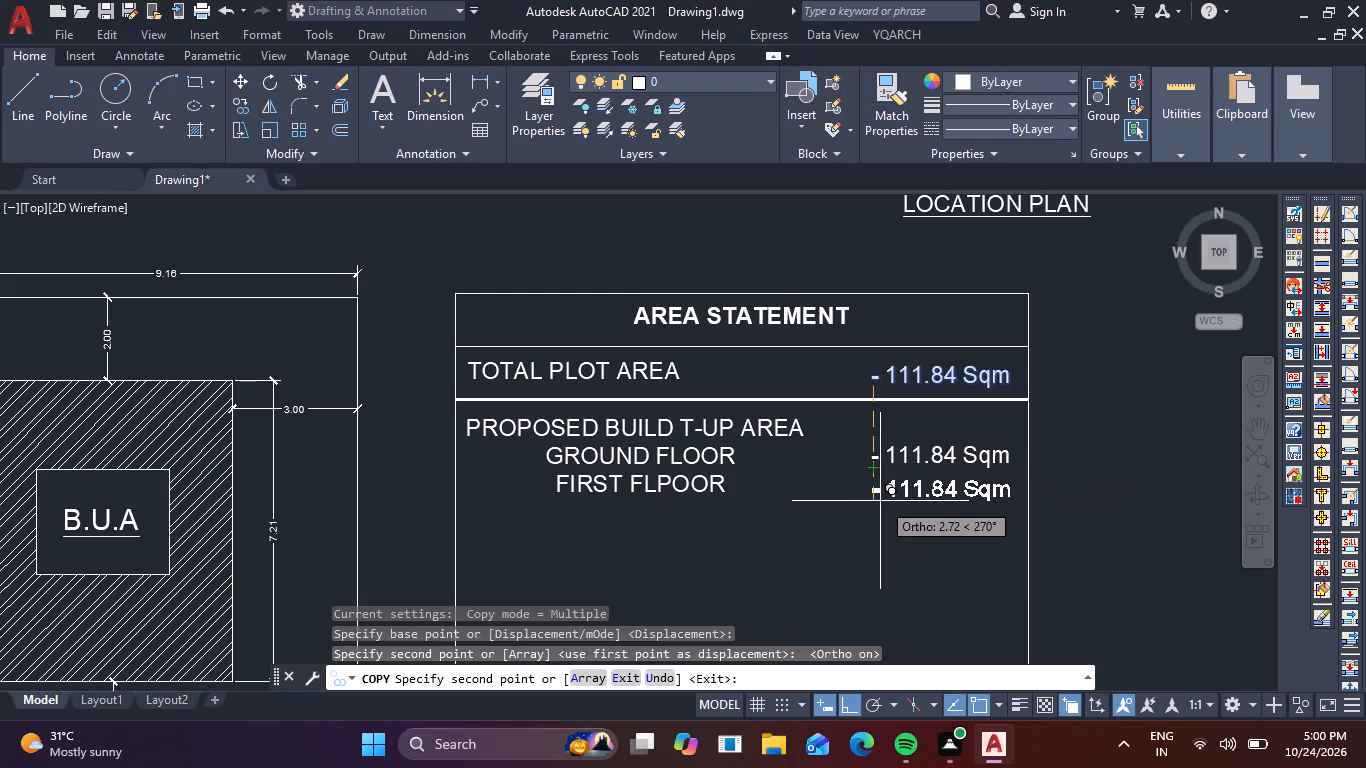
click(876, 493)
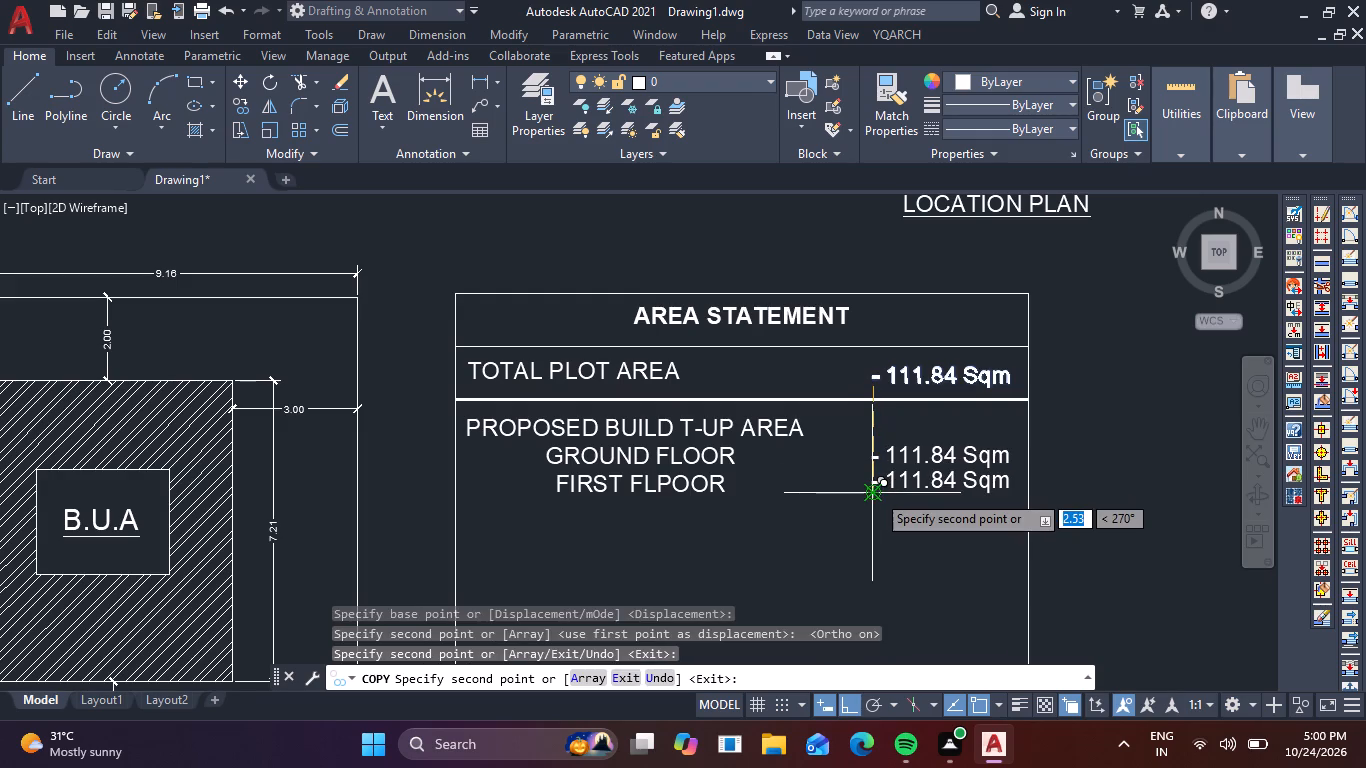
key(Escape)
Replace the copied value beside GROUND FLOOR with 44.41 Sqm, keeping the leading dash.
double_click(935, 454)
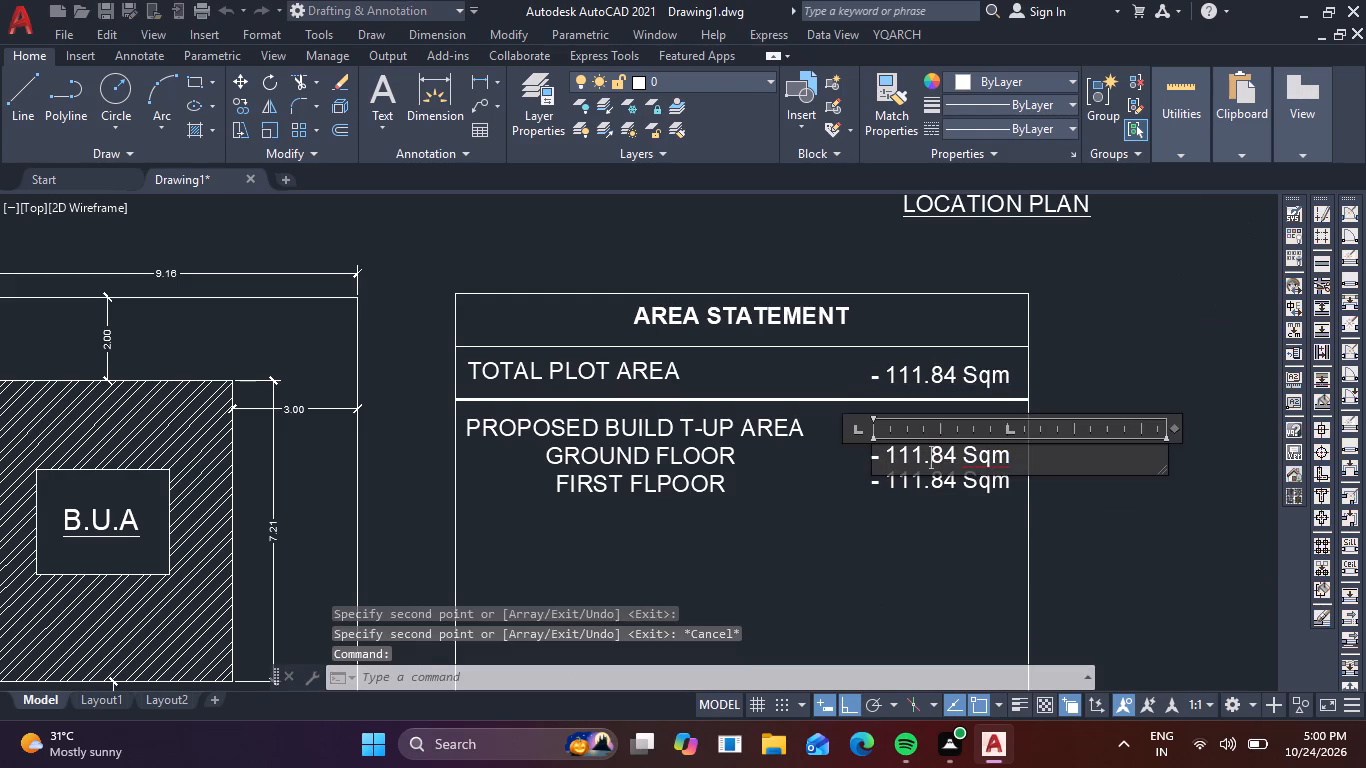
drag(1026, 460, 1040, 463)
key(BackSpace)
key(BackSpace)
key(BackSpace)
key(BackSpace)
key(BackSpace)
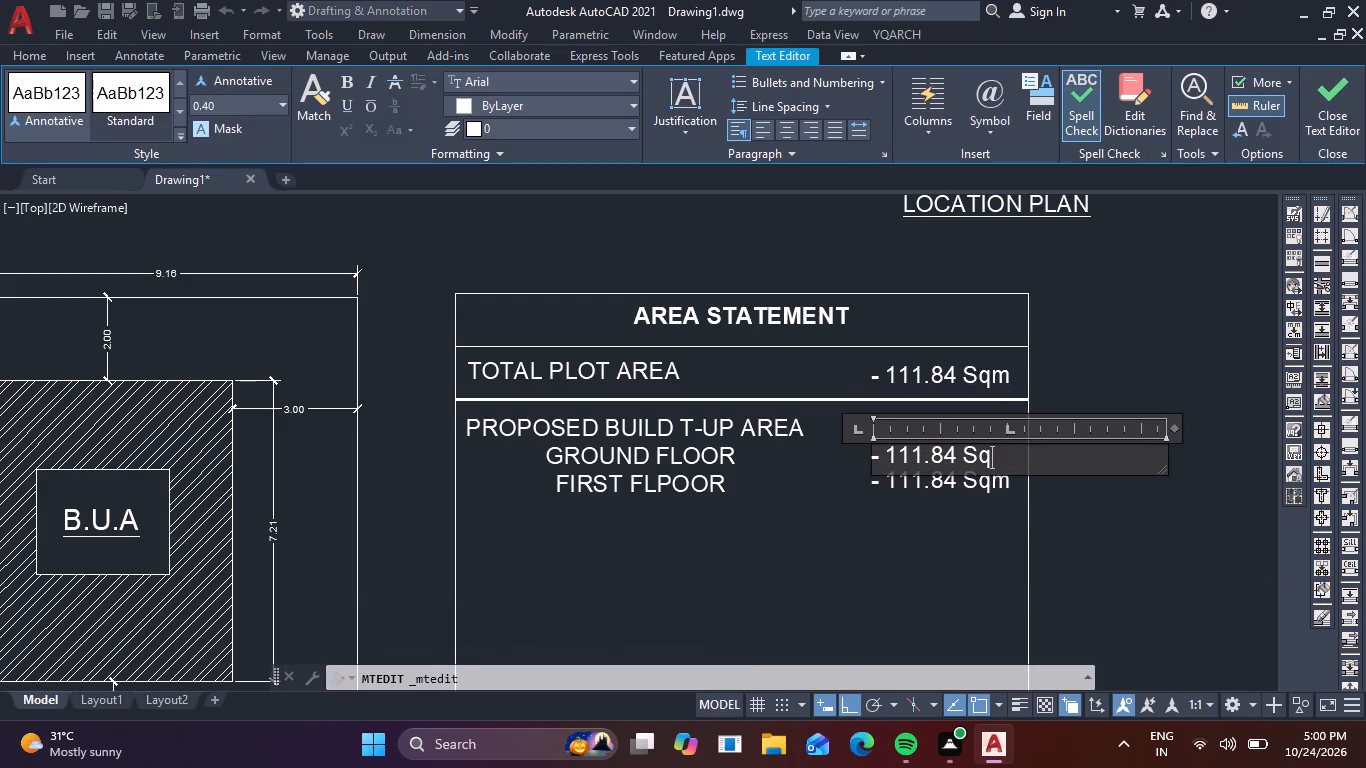
key(BackSpace)
key(BackSpace)
key(BackSpace)
key(BackSpace)
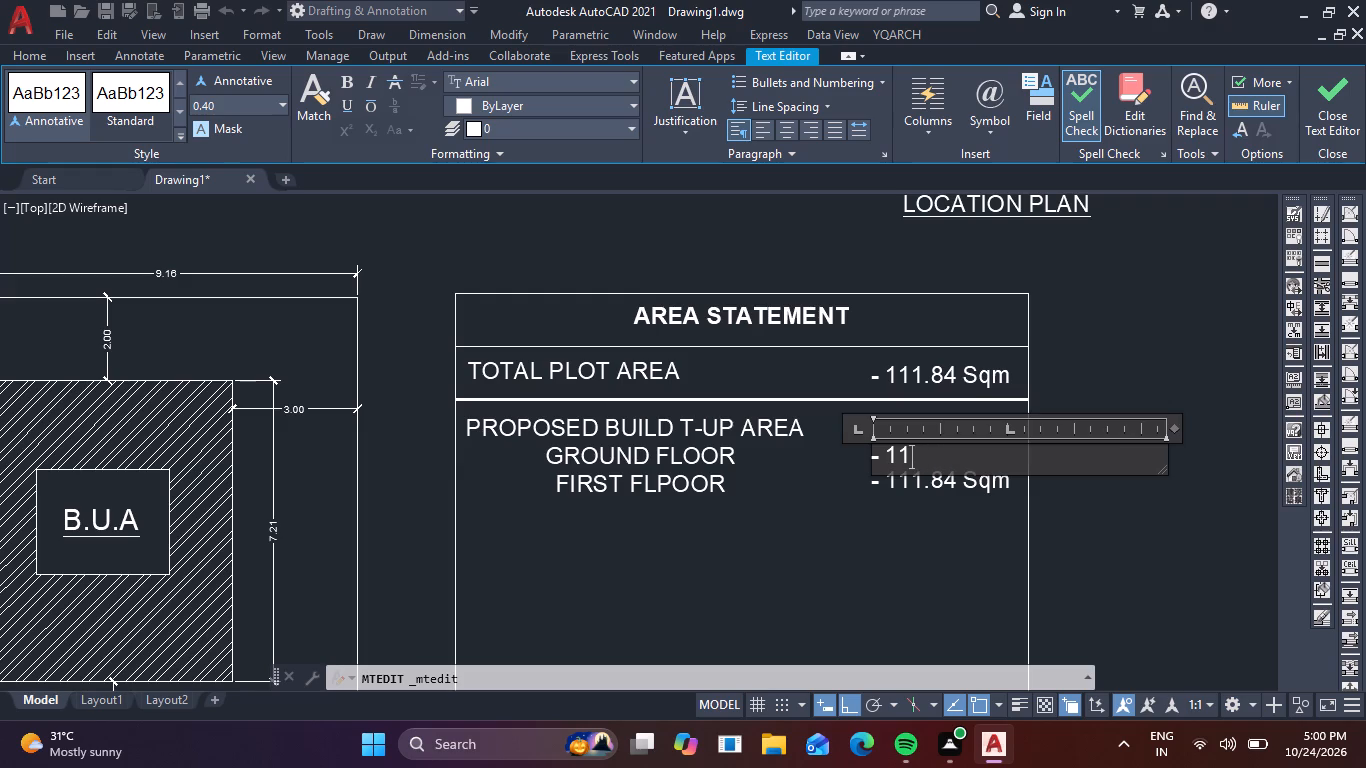
key(BackSpace)
text(44)
key(period)
text(41)
key(space)
key(shift+s)
key(BackSpace)
key(s)
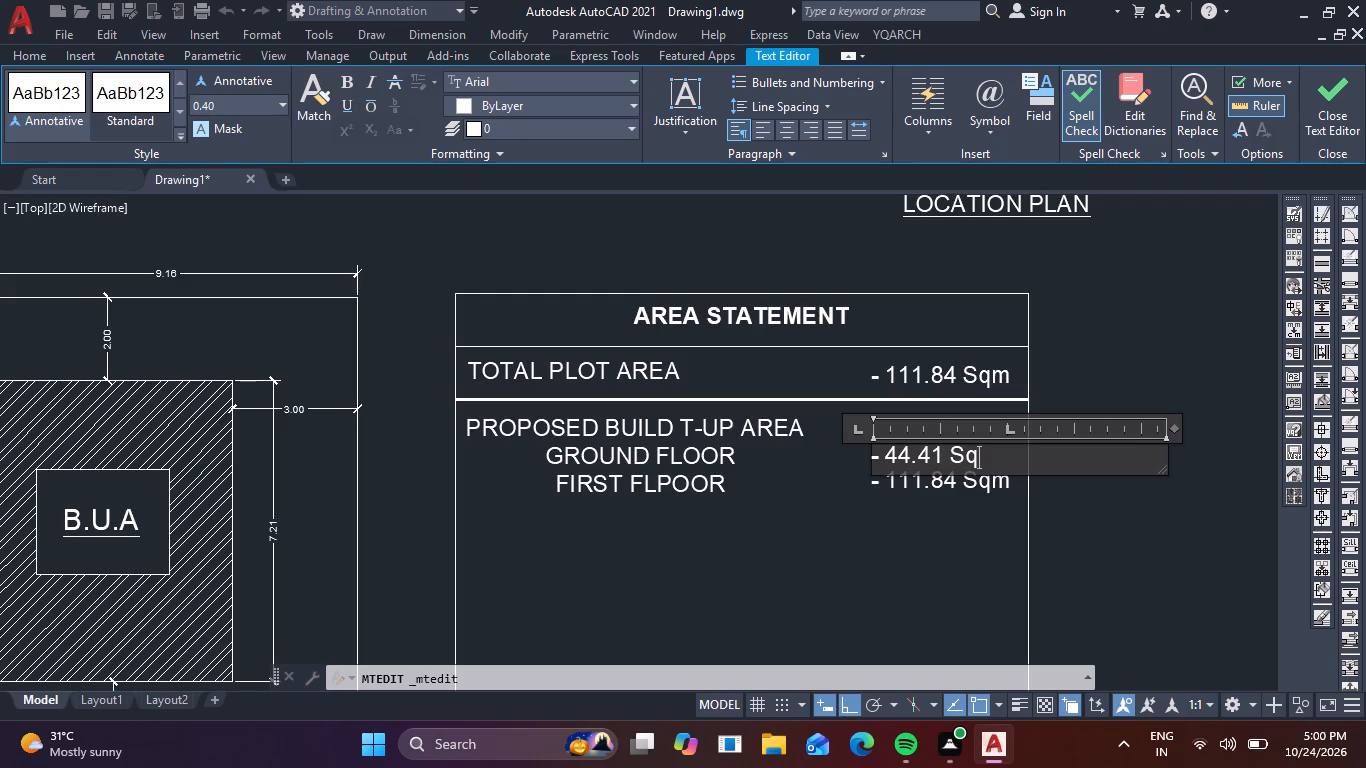
key(m)
click(997, 505)
Replace the copied value beside FIRST FLPOOR with 44.41 Sqm, keeping the leading dash, and finish editing the text.
double_click(990, 478)
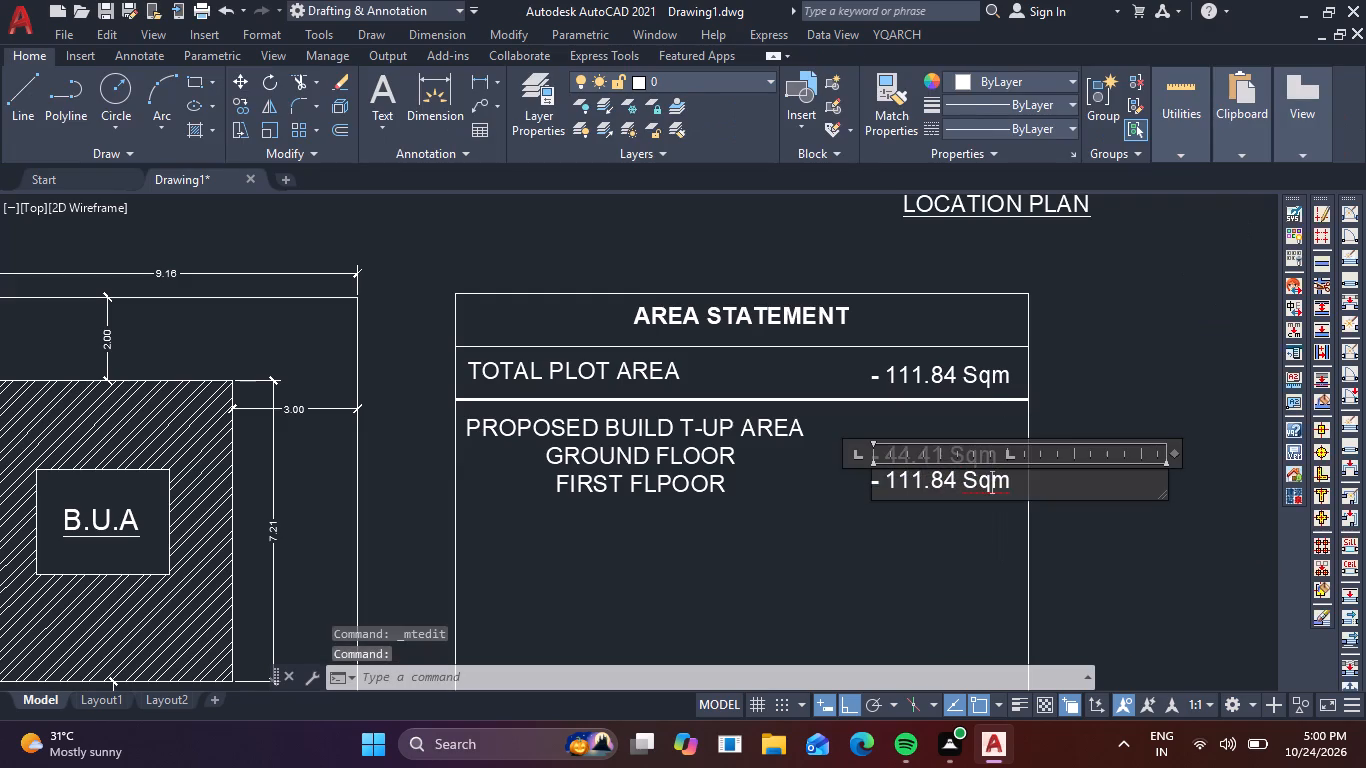
click(1040, 482)
key(BackSpace)
key(BackSpace)
key(BackSpace)
key(BackSpace)
key(BackSpace)
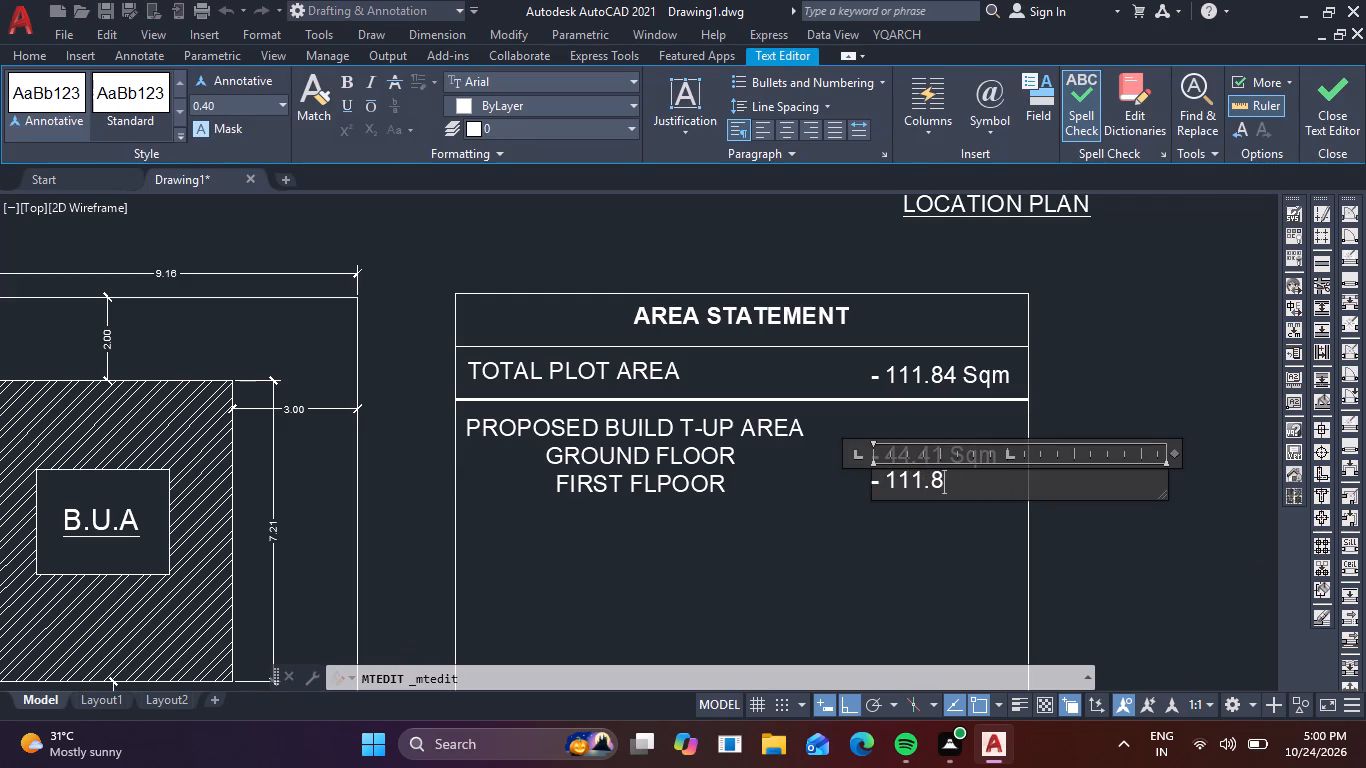
key(BackSpace)
key(BackSpace)
key(BackSpace)
key(BackSpace)
key(BackSpace)
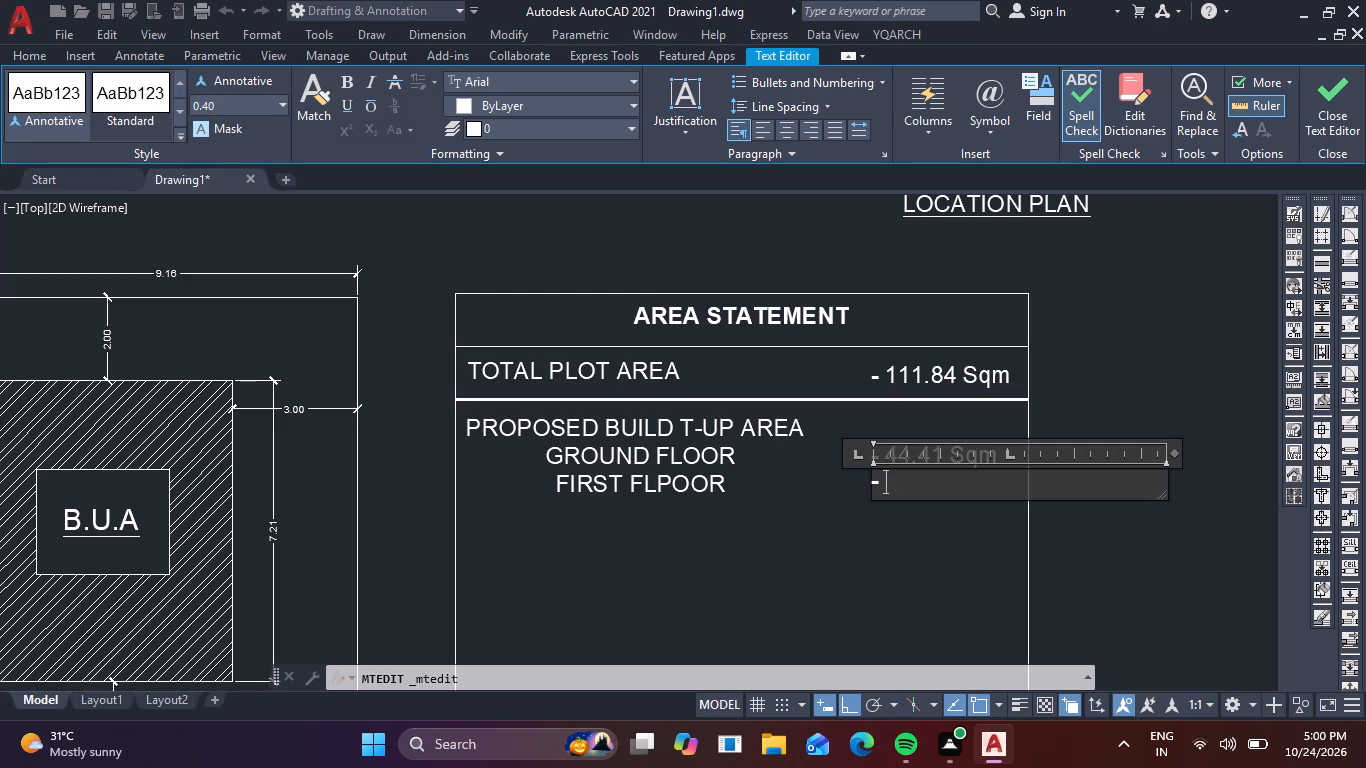
text(44)
key(period)
text(41)
key(space)
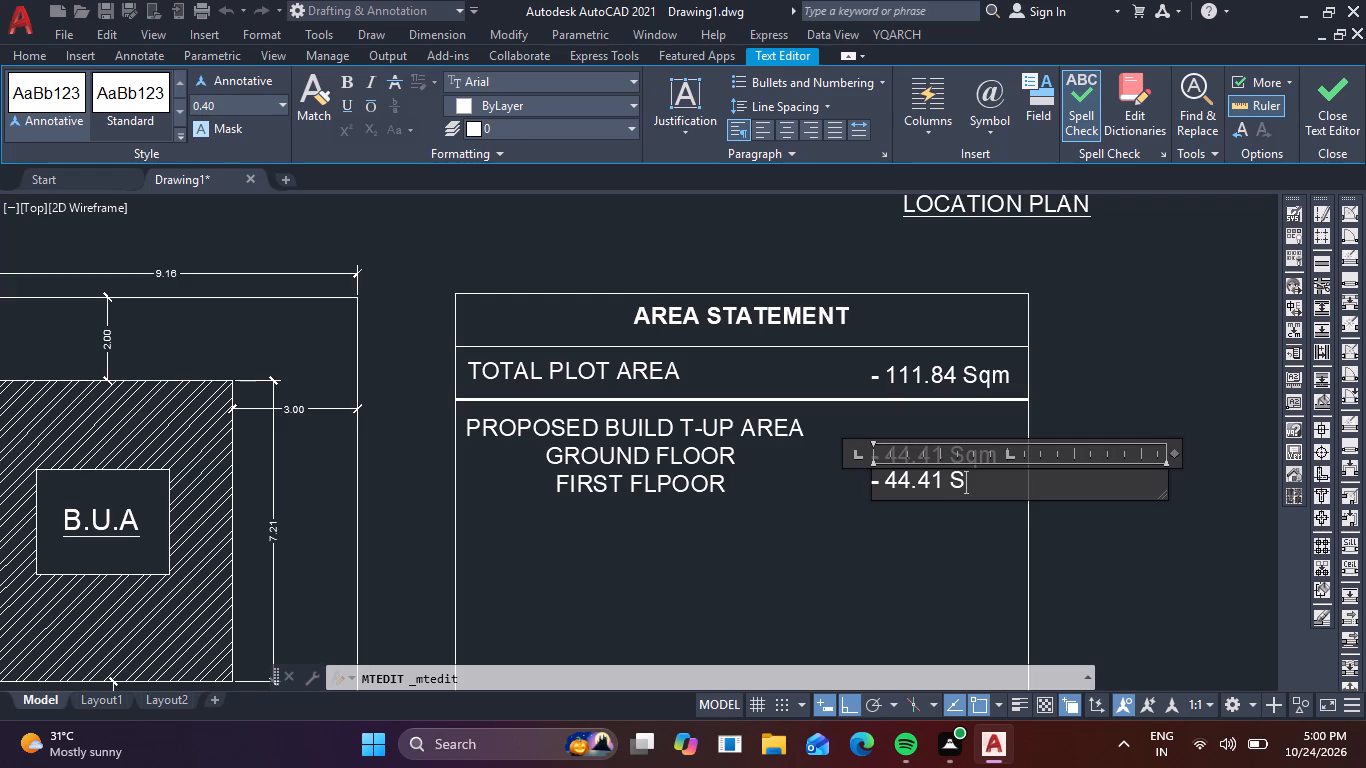
key(BackSpace)
key(s)
key(BackSpace)
key(shift+s)
key(BackSpace)
key(s)
text(qm)
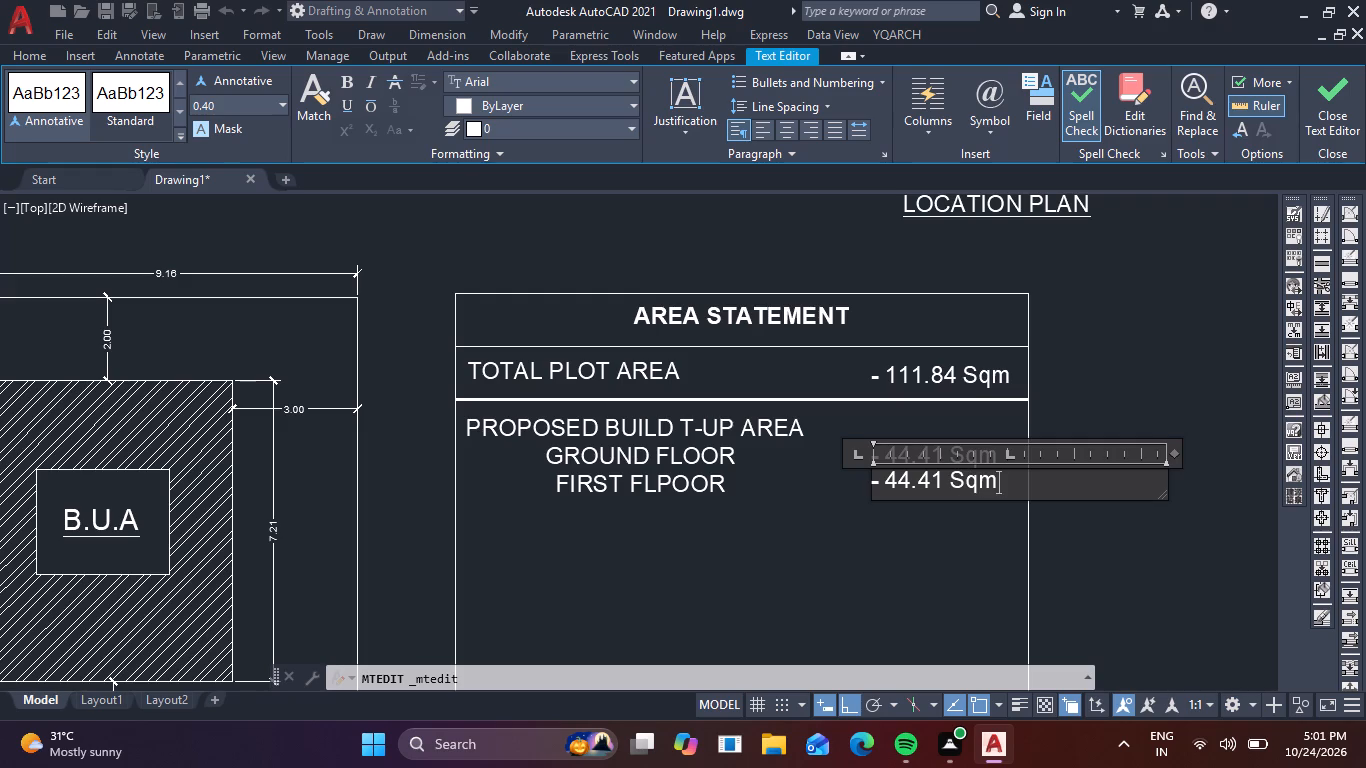
click(859, 585)
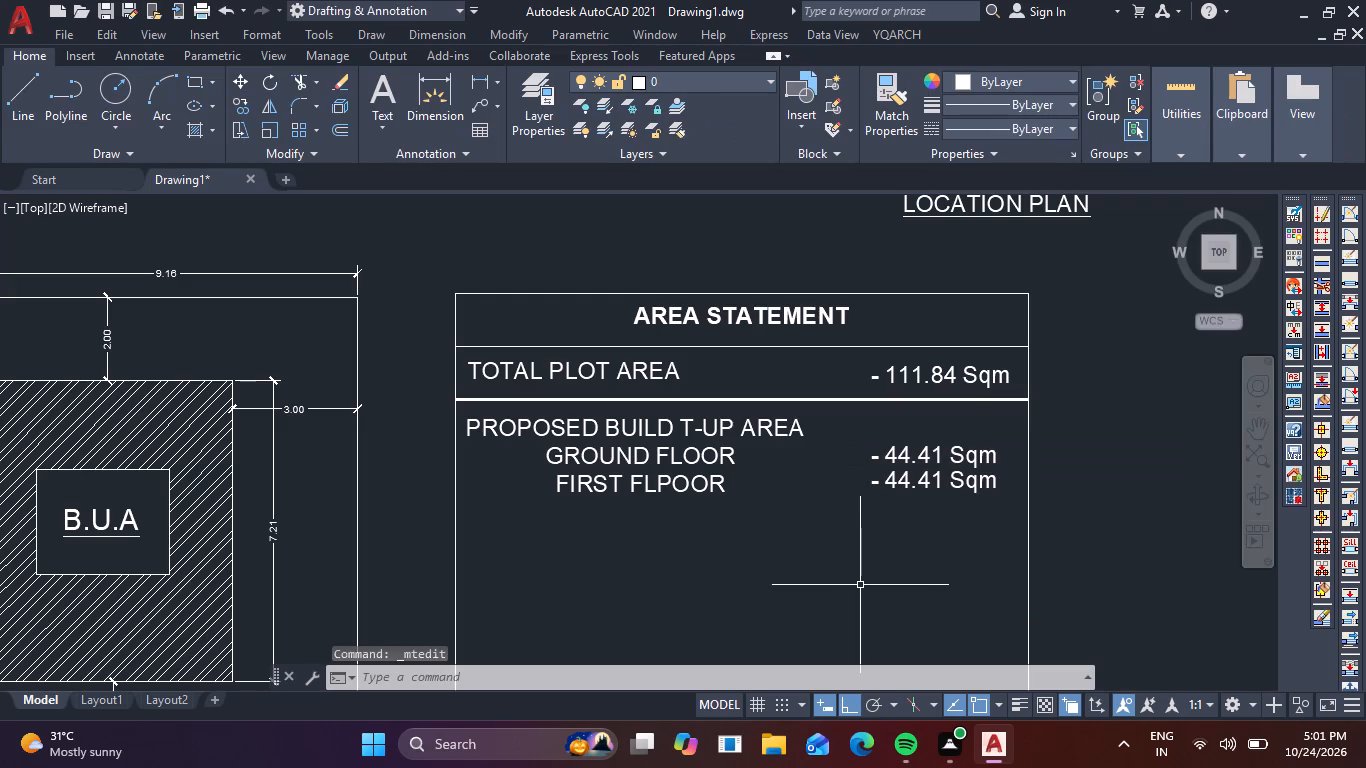
Draw a horizontal row divider about 13.2 units long below the FIRST FLPOOR line, spanning the table from border to border.
text(l)
key(space)
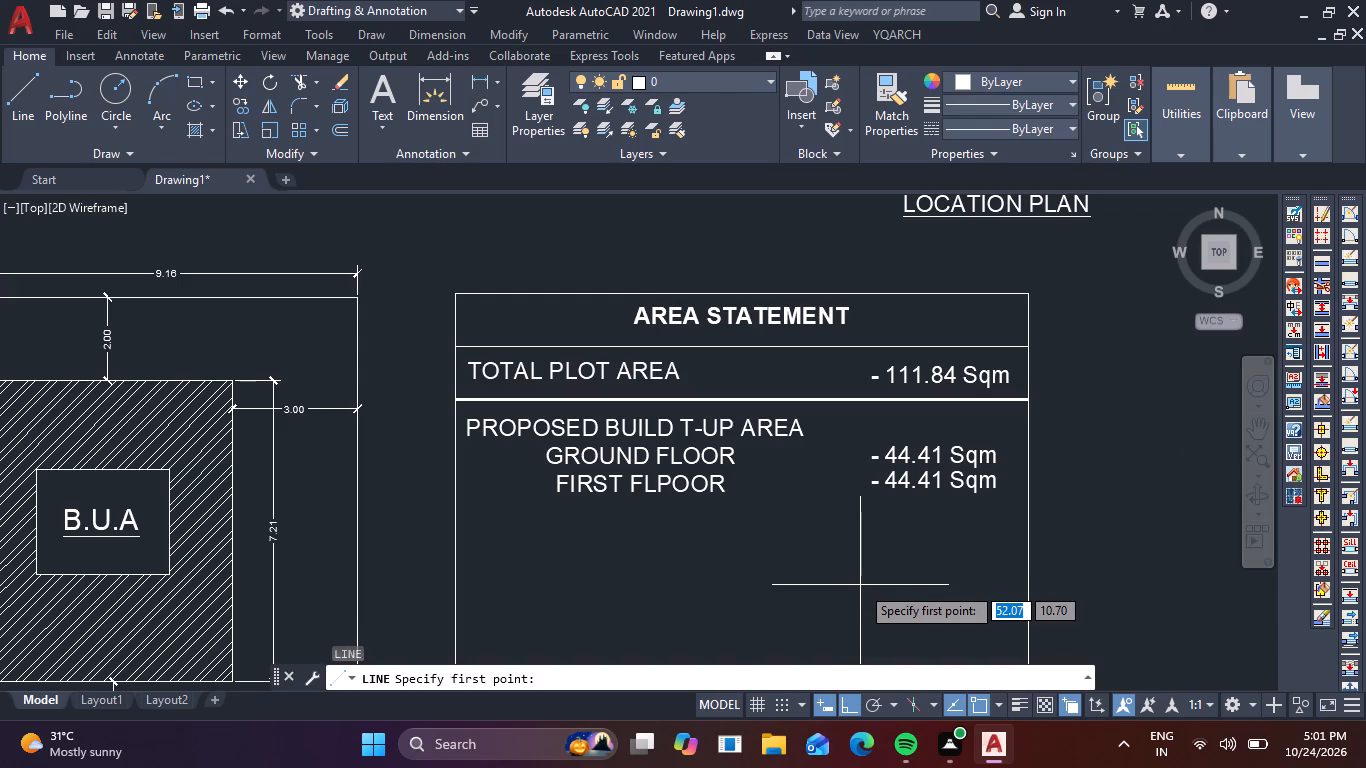
click(456, 517)
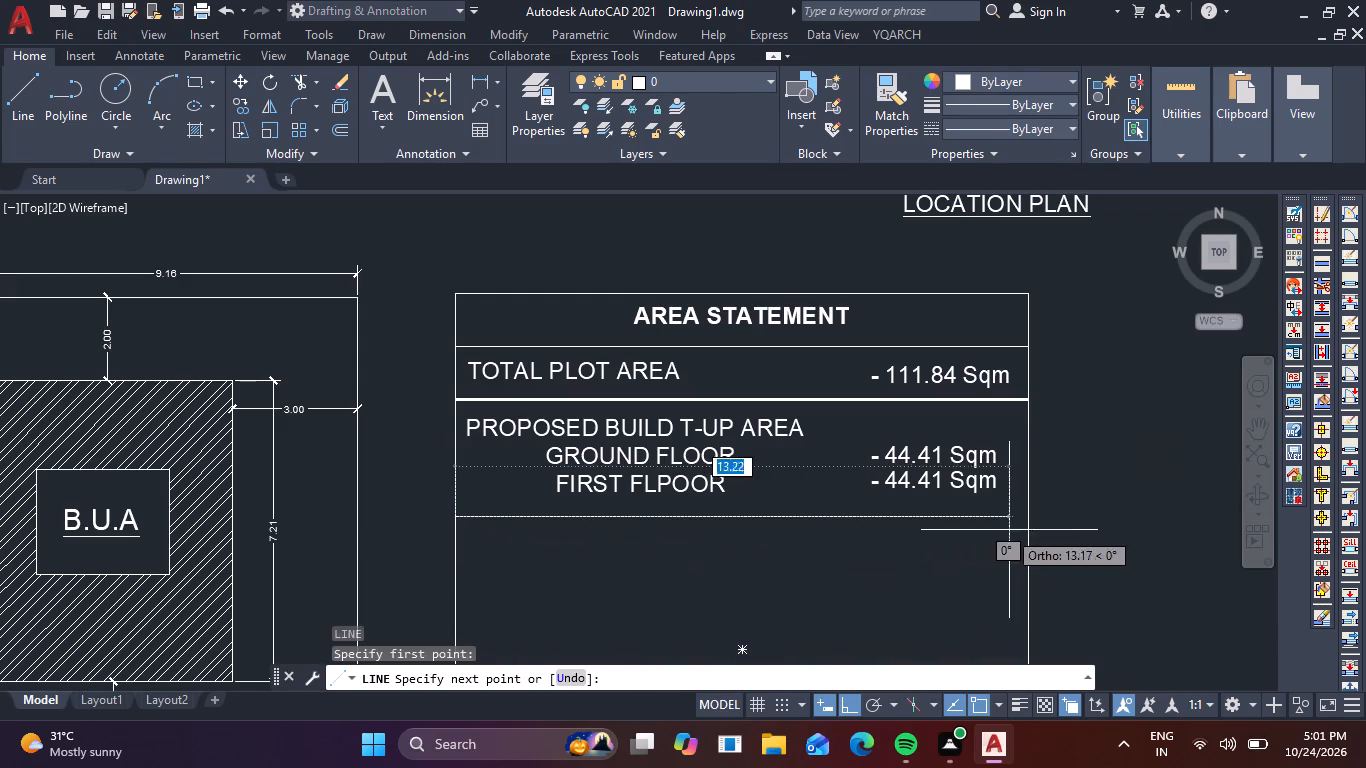
click(1024, 518)
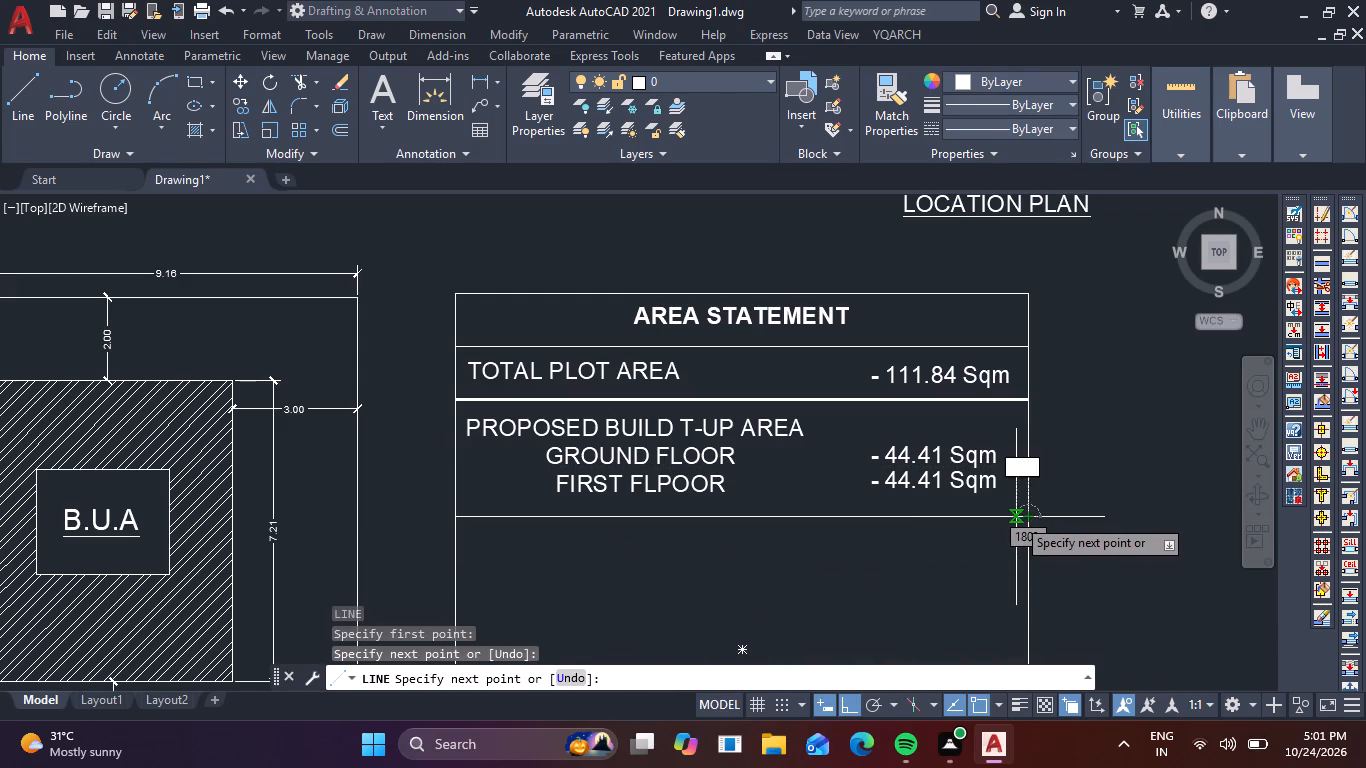
key(space)
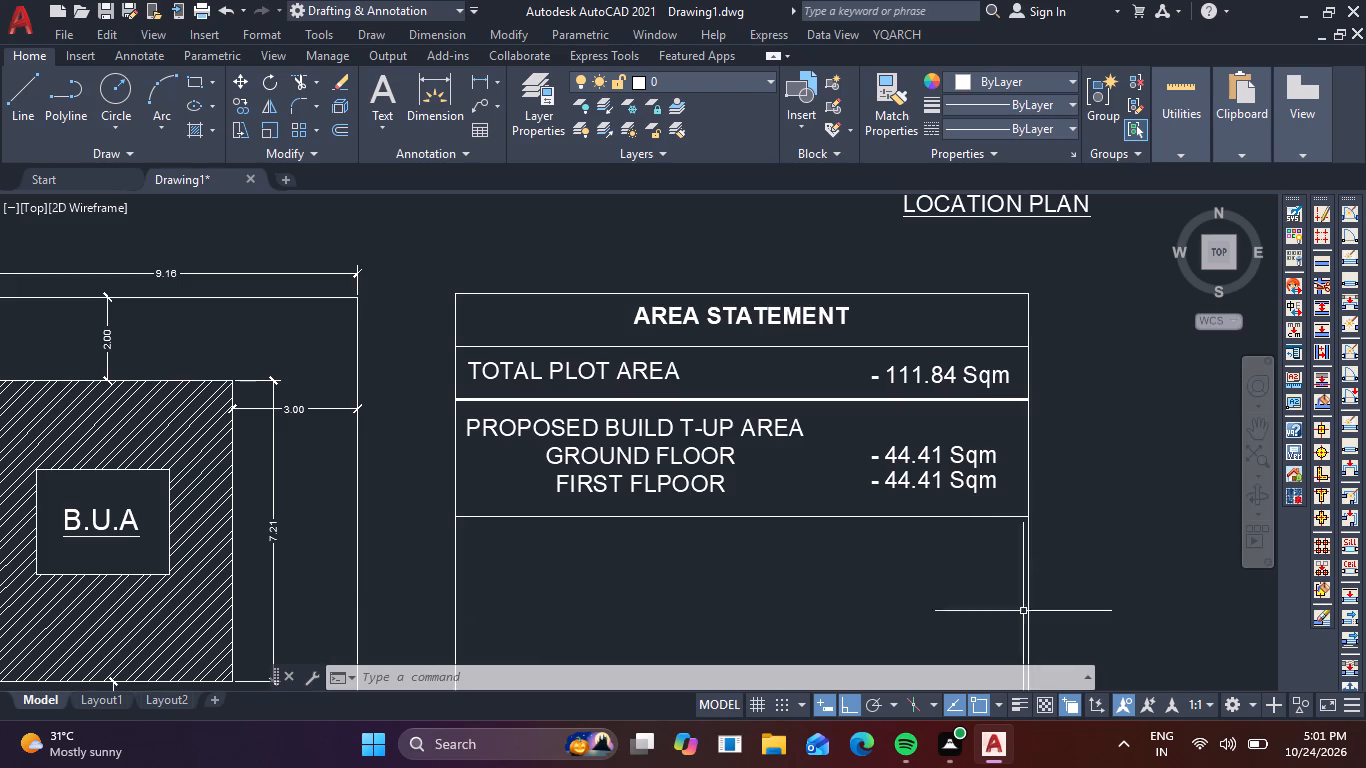
middle_drag(899, 585, 929, 498)
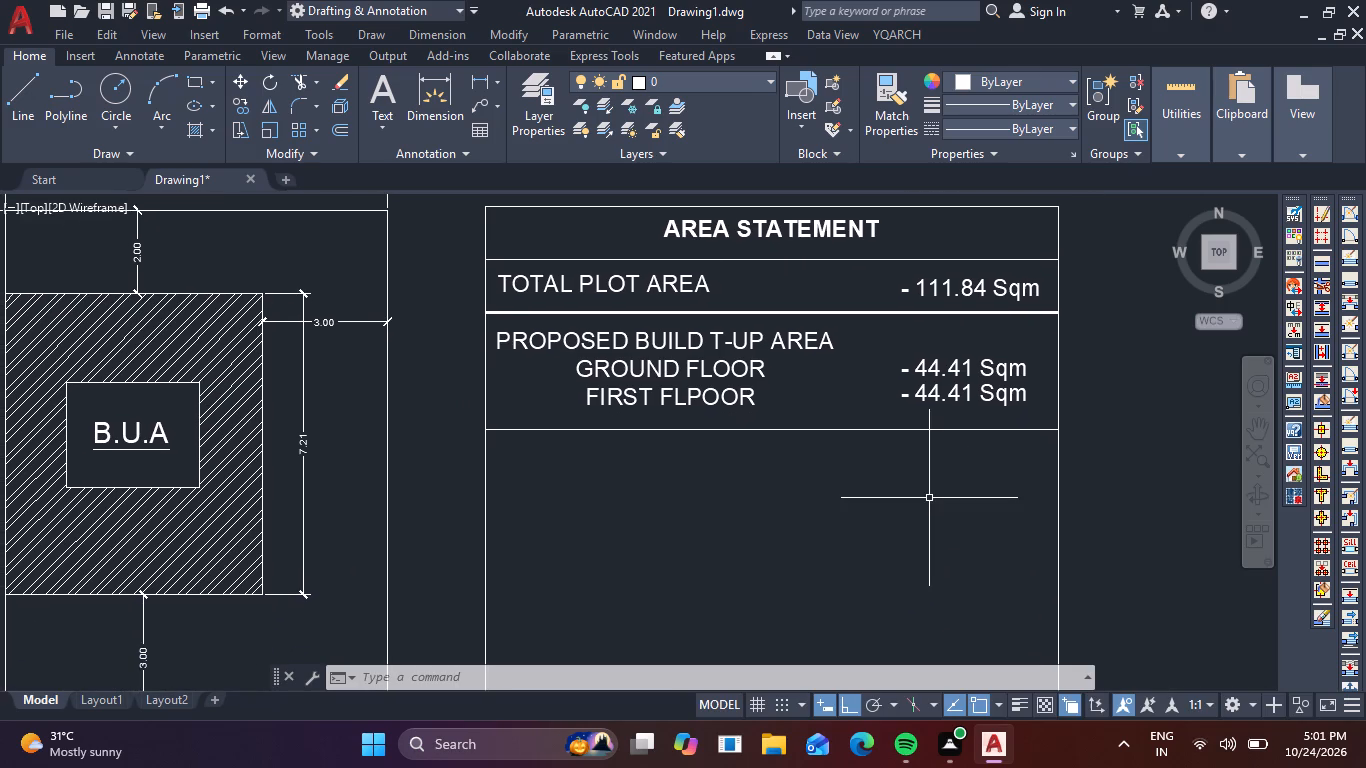
key(Escape)
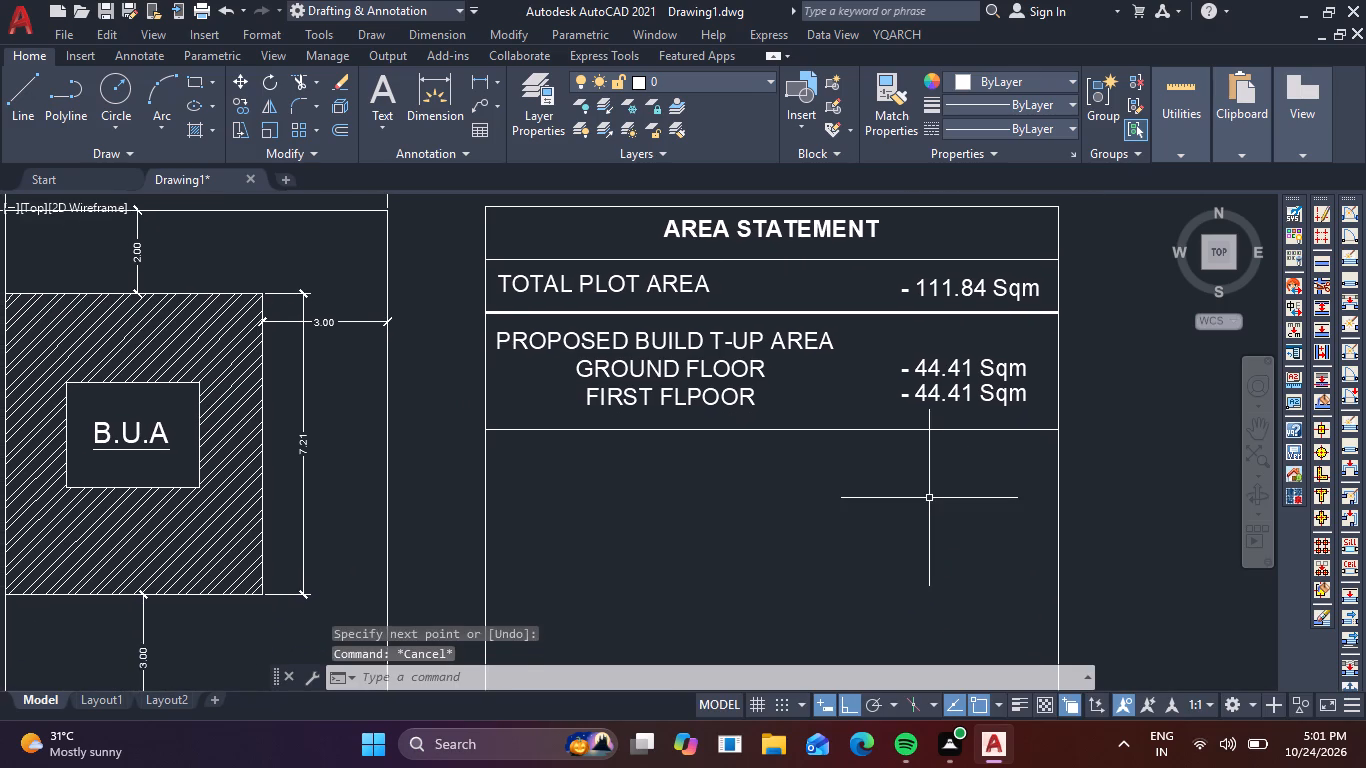
key(Escape)
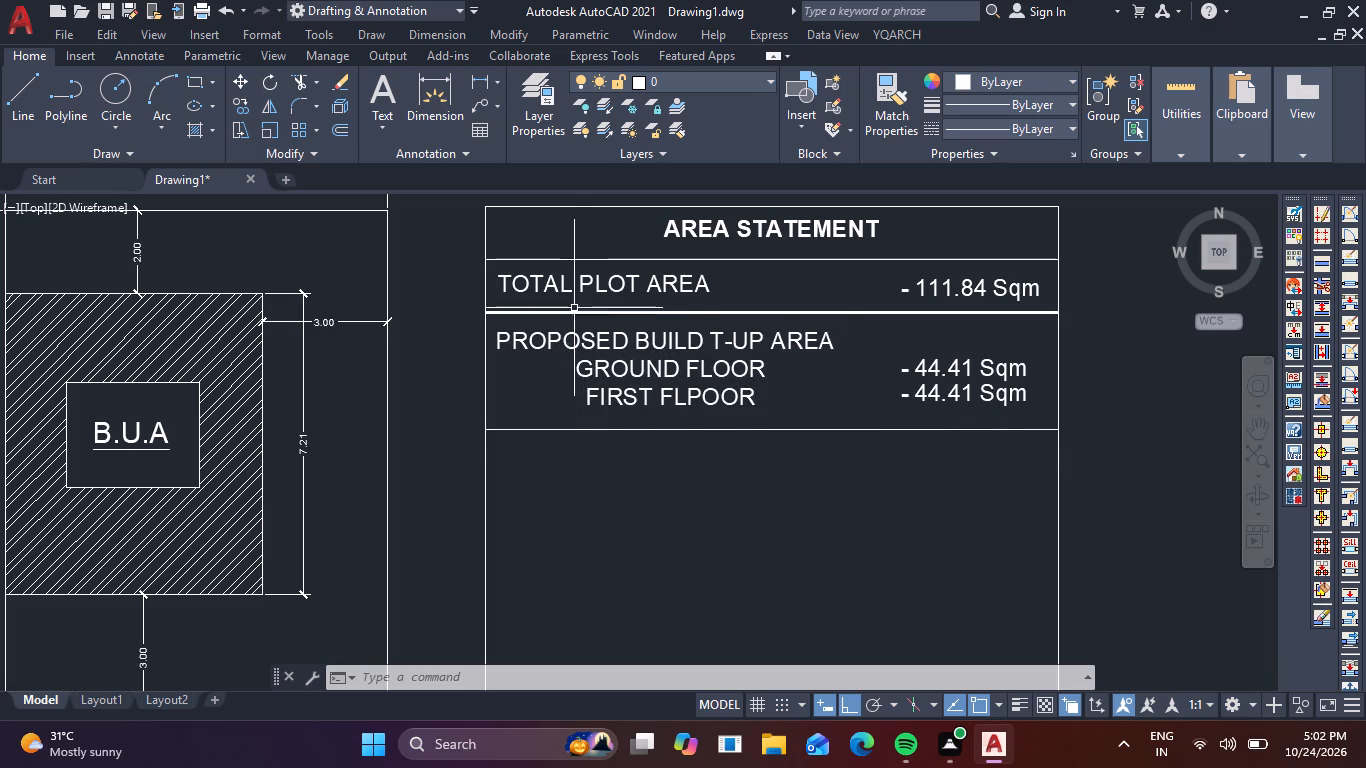
Copy the TOTAL PLOT AREA label straight down about 4.11 units, into the empty row below the new divider line.
click(568, 280)
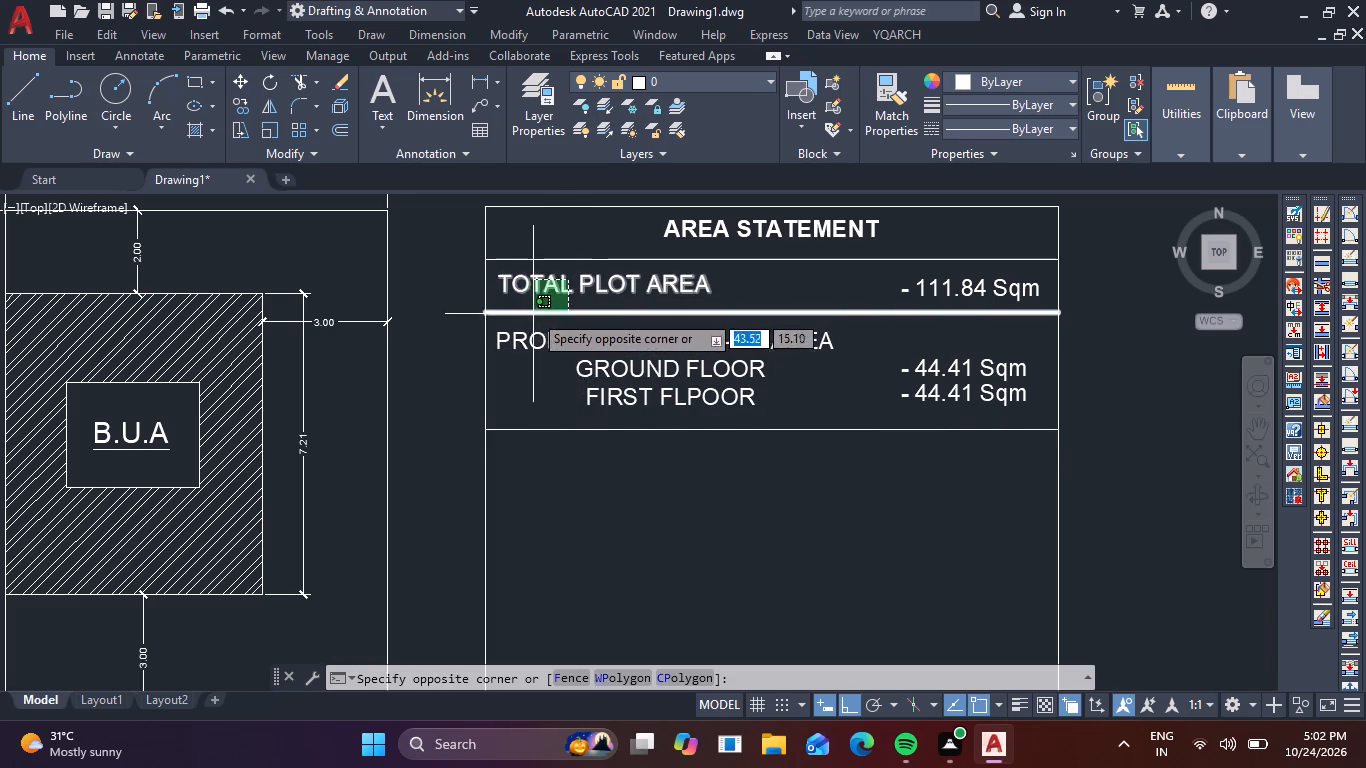
click(535, 284)
text(co)
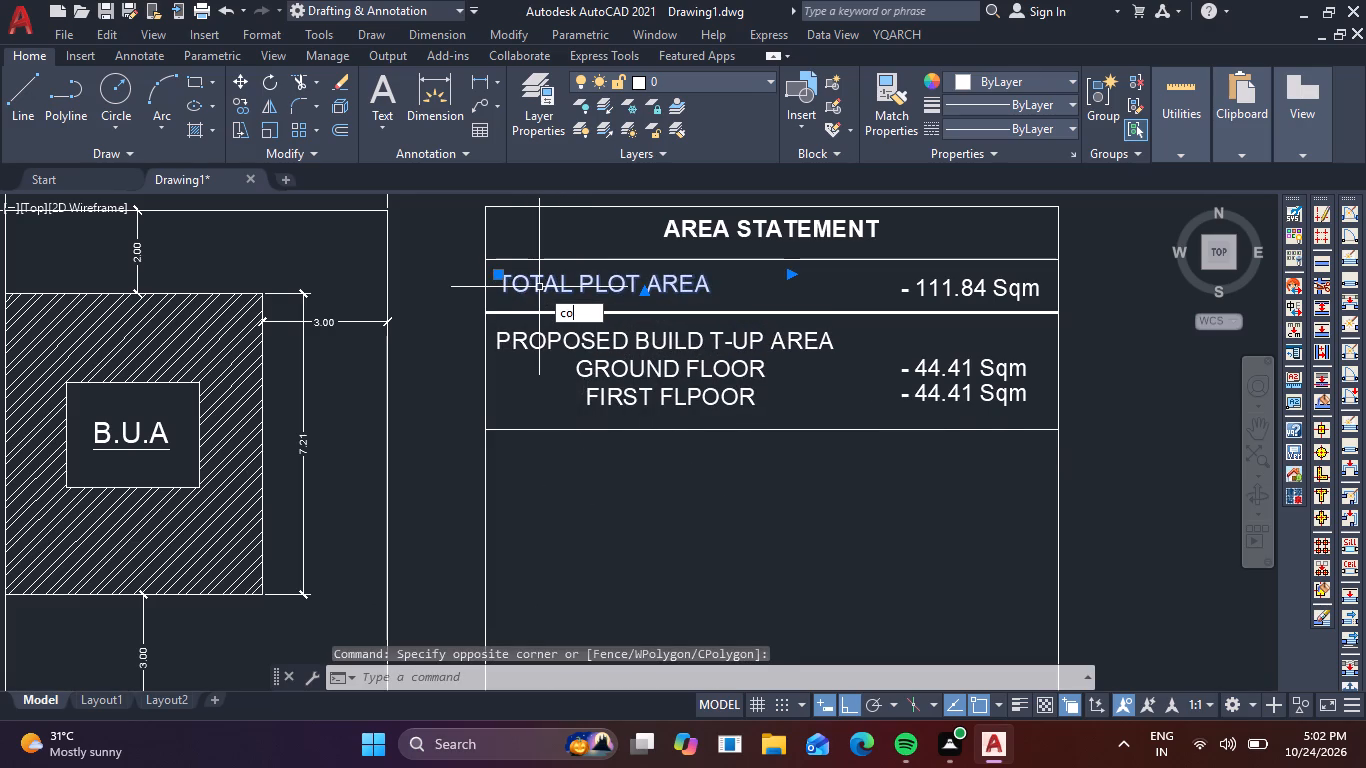
key(space)
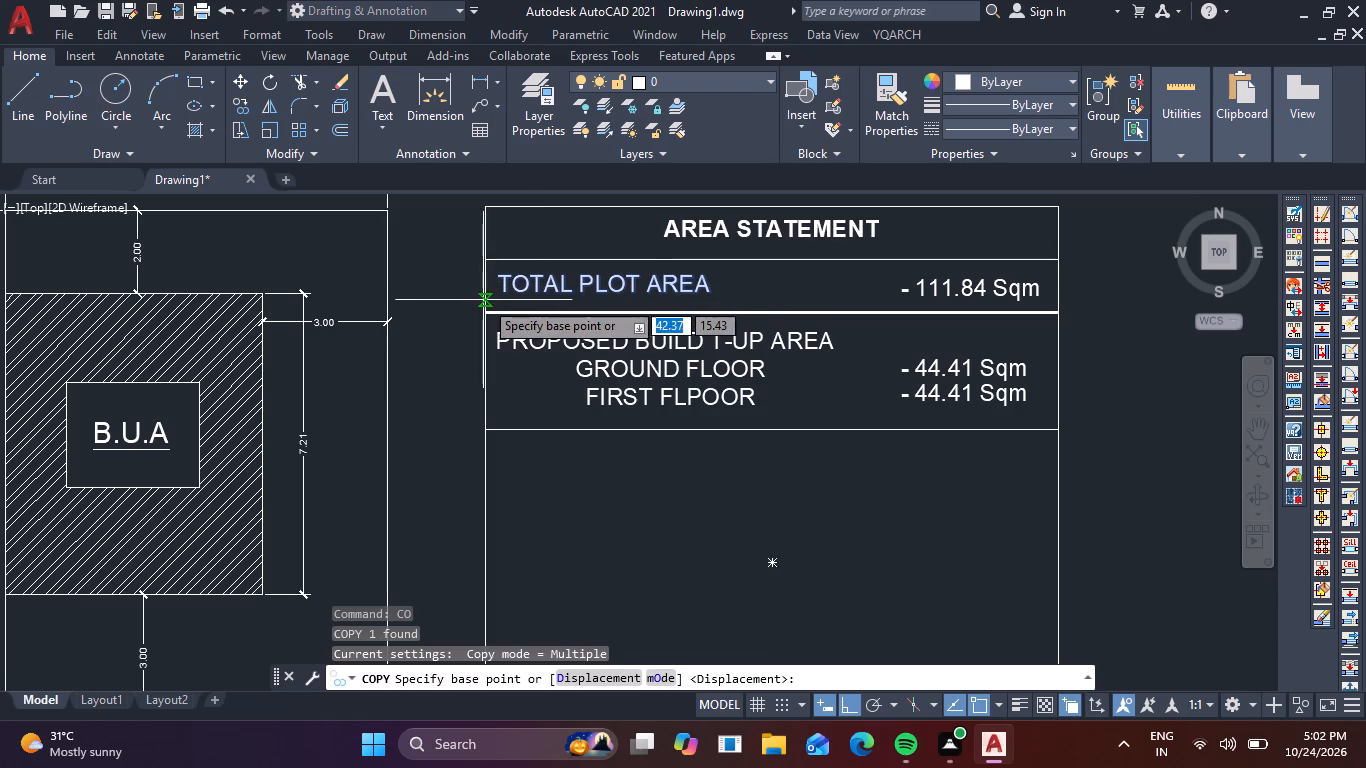
click(499, 294)
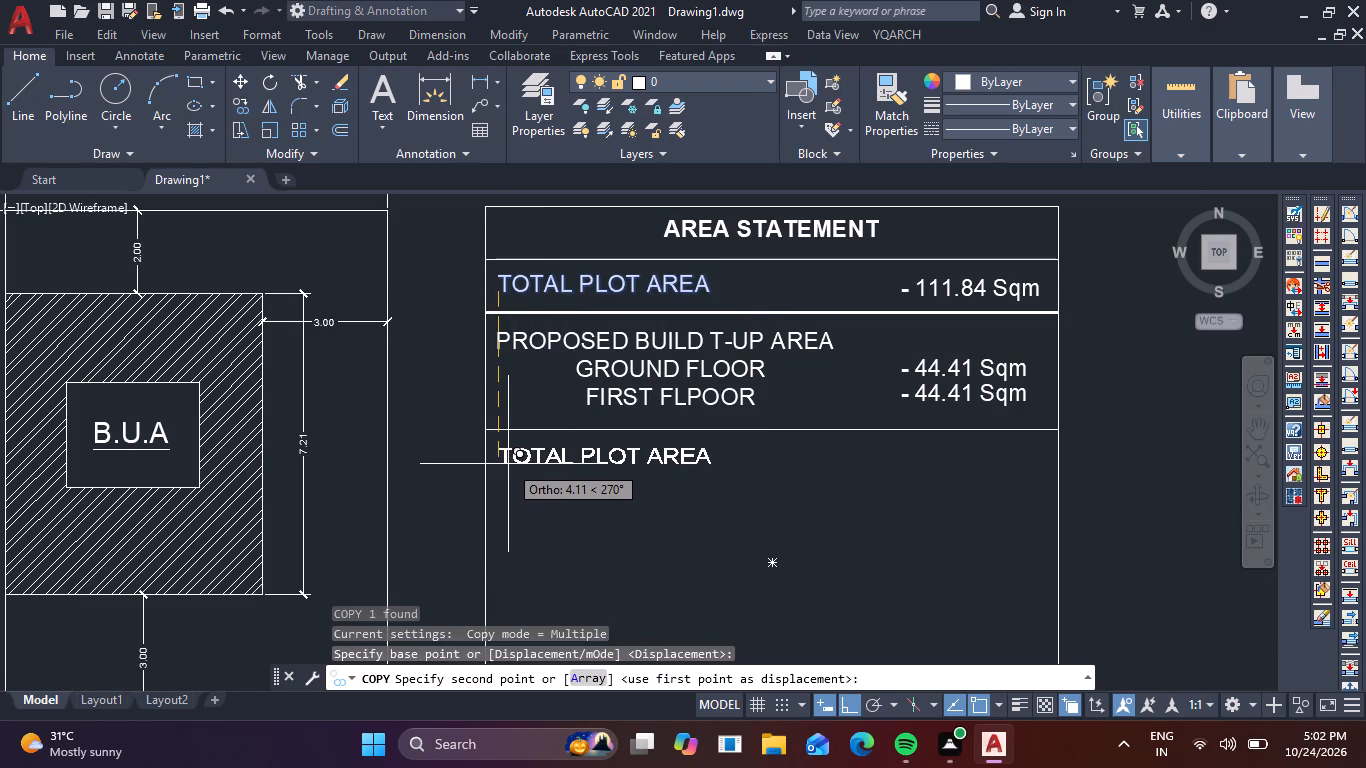
click(508, 464)
key(Escape)
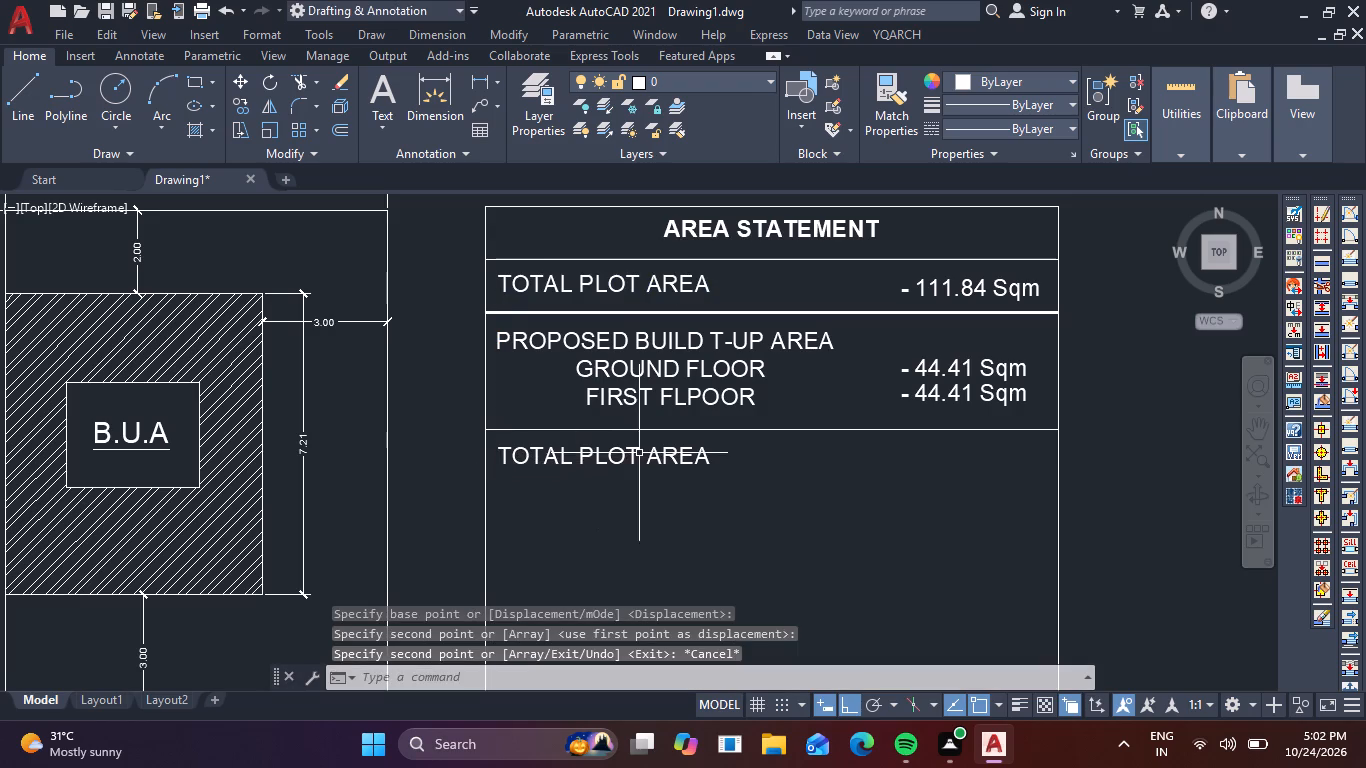
Change the copied label below the divider to read TOTAL BUILT-UP AREA and finish editing the text.
click(639, 453)
double_click(616, 452)
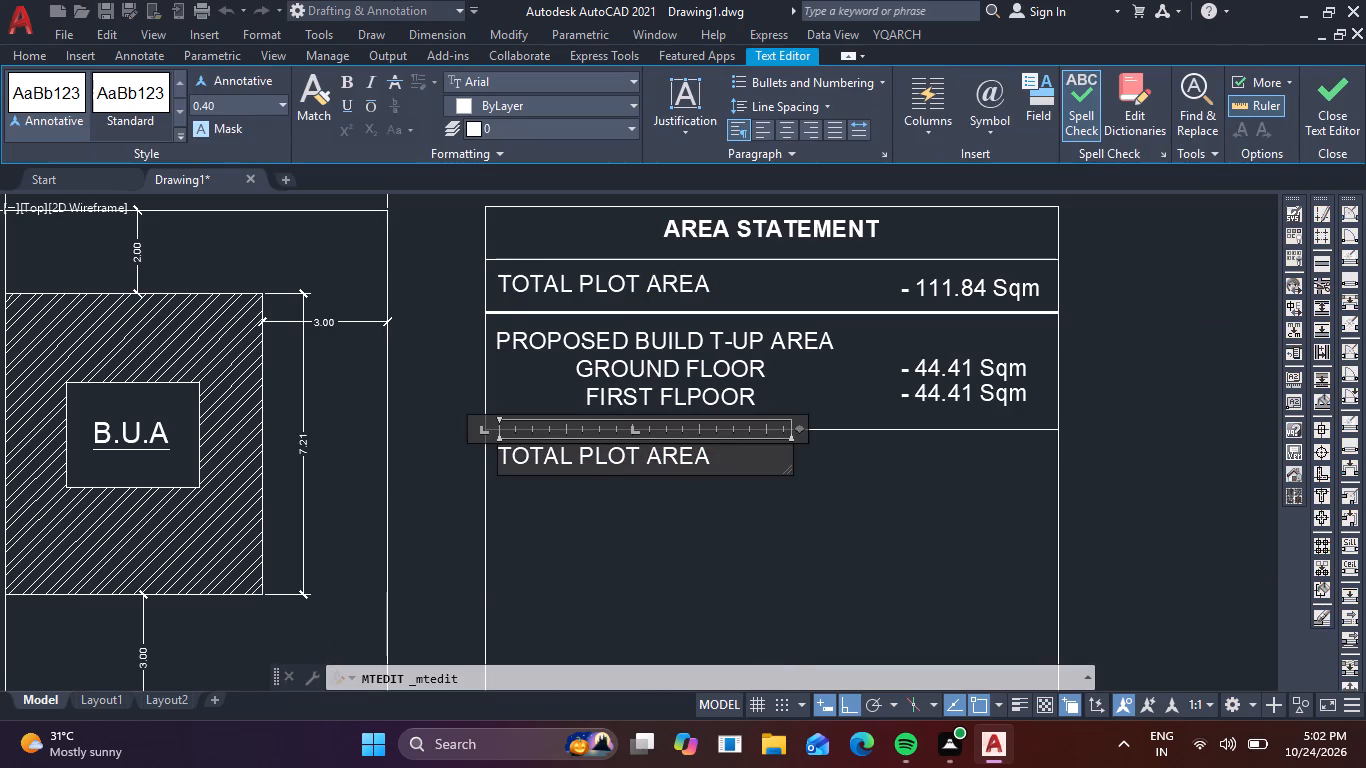
click(722, 469)
click(636, 464)
key(BackSpace)
key(BackSpace)
key(BackSpace)
key(BackSpace)
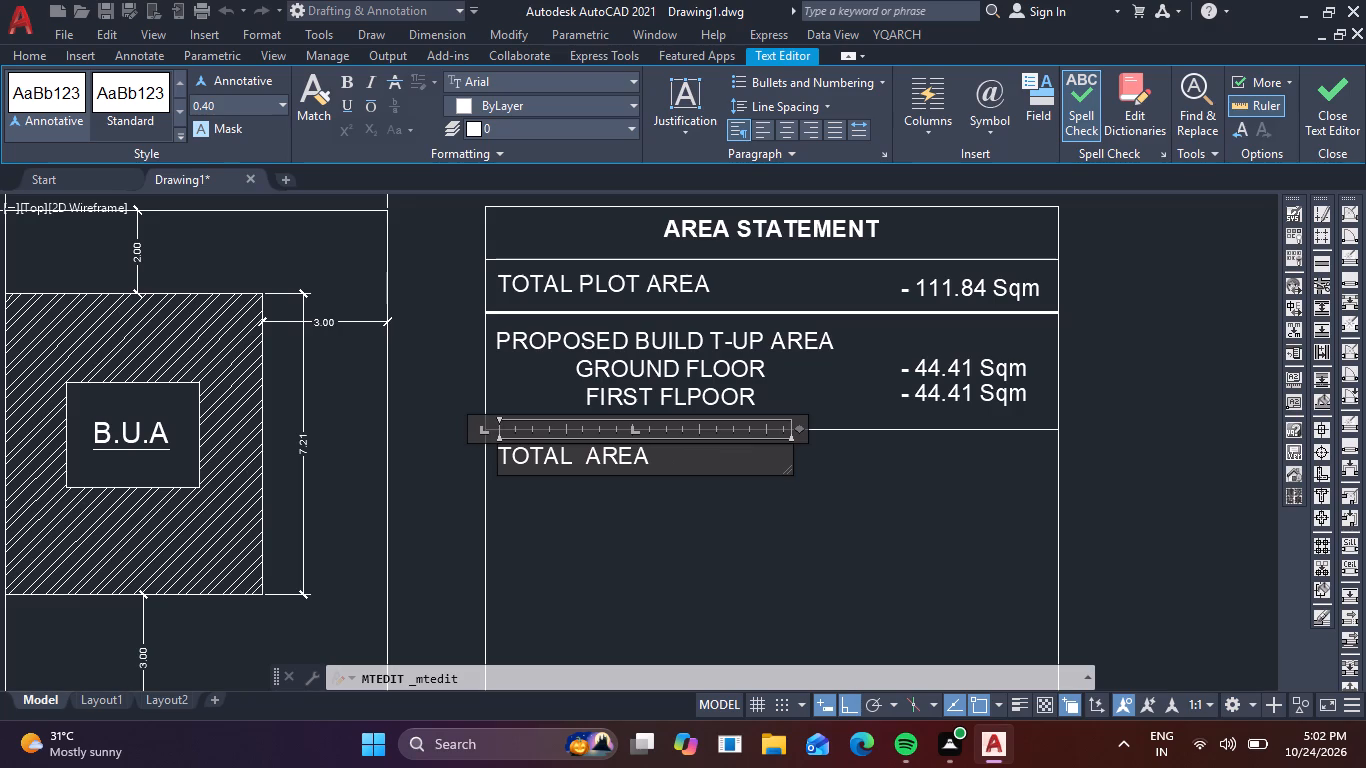
text(bui)
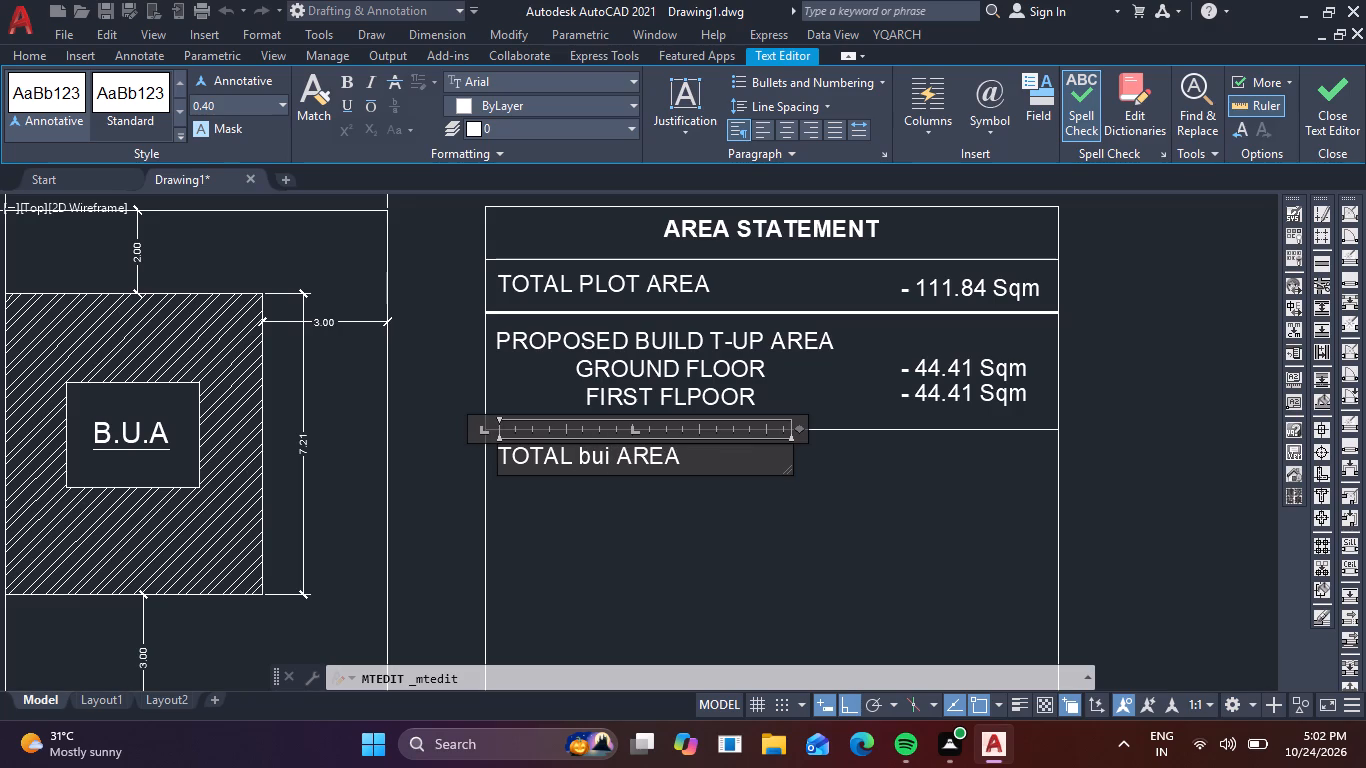
key(l)
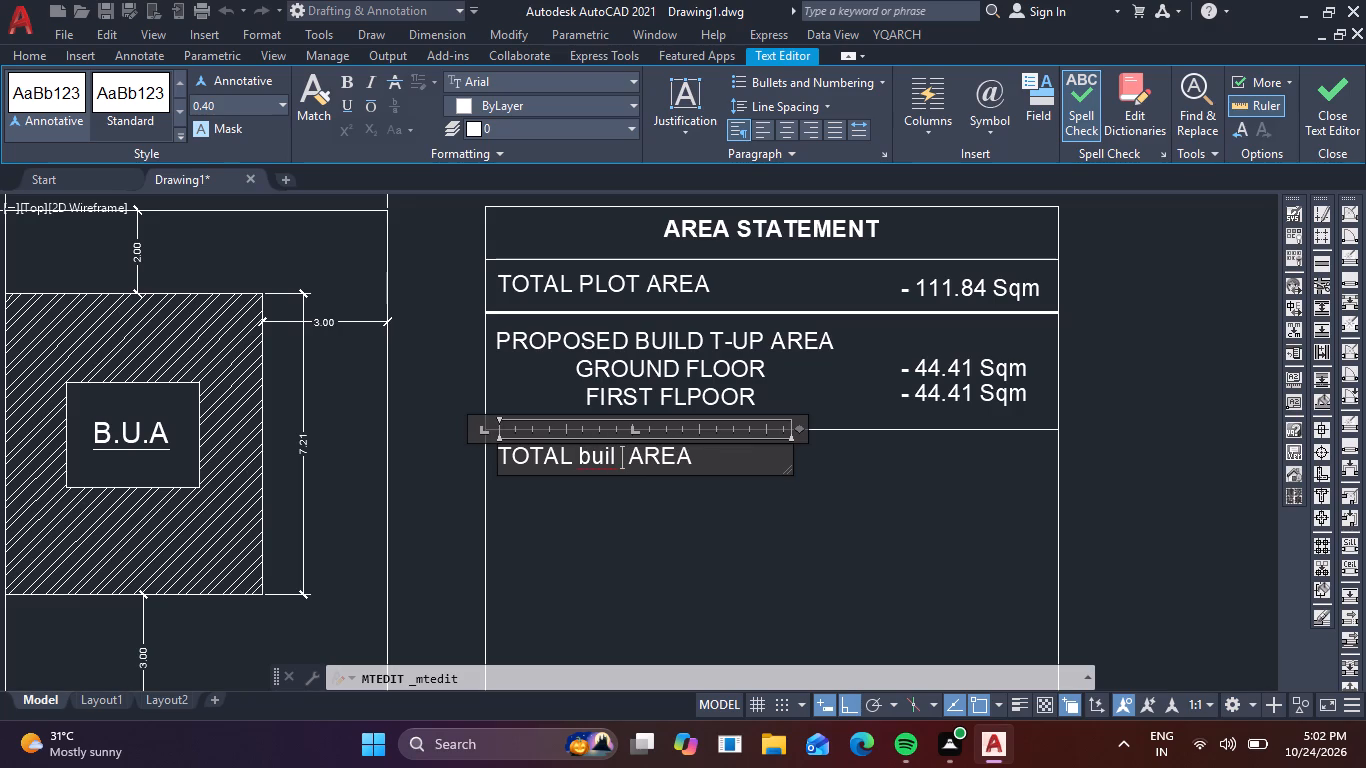
key(space)
key(BackSpace)
key(BackSpace)
key(BackSpace)
key(BackSpace)
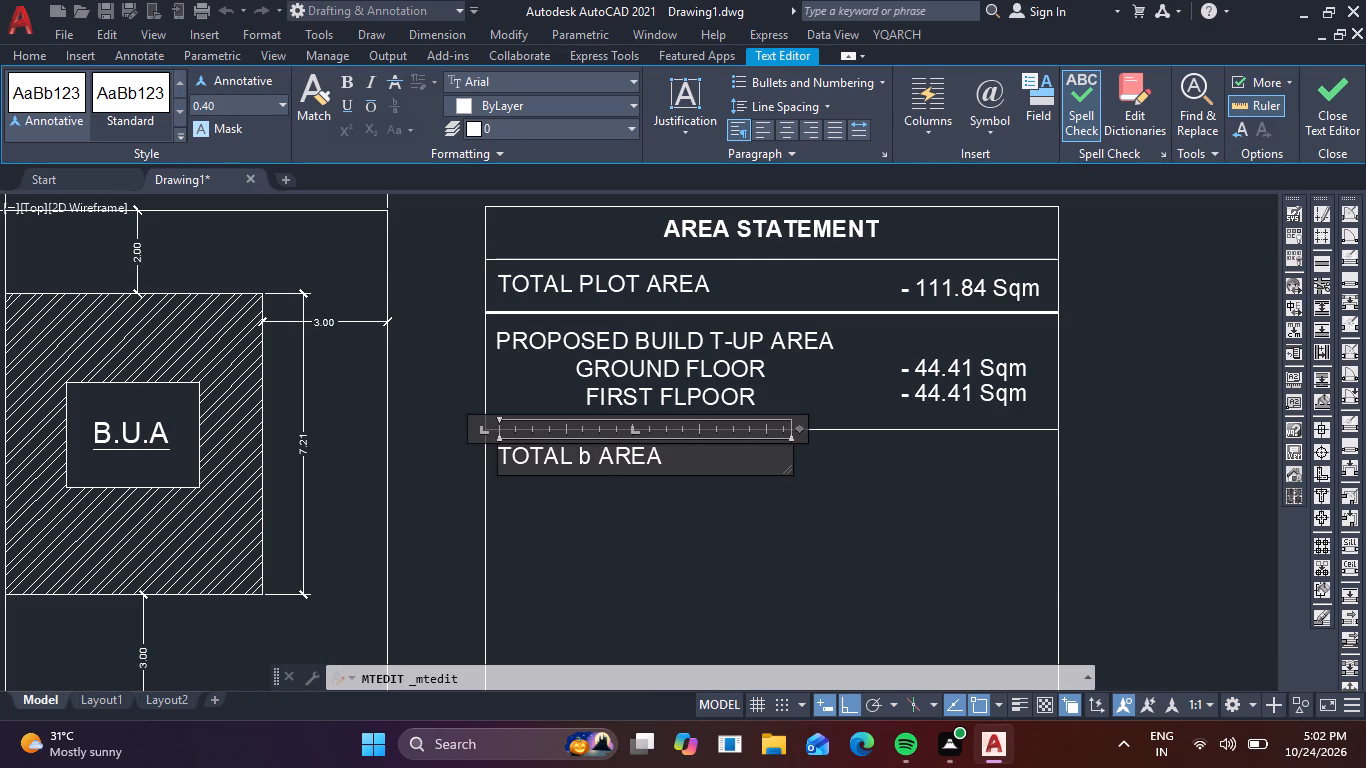
key(BackSpace)
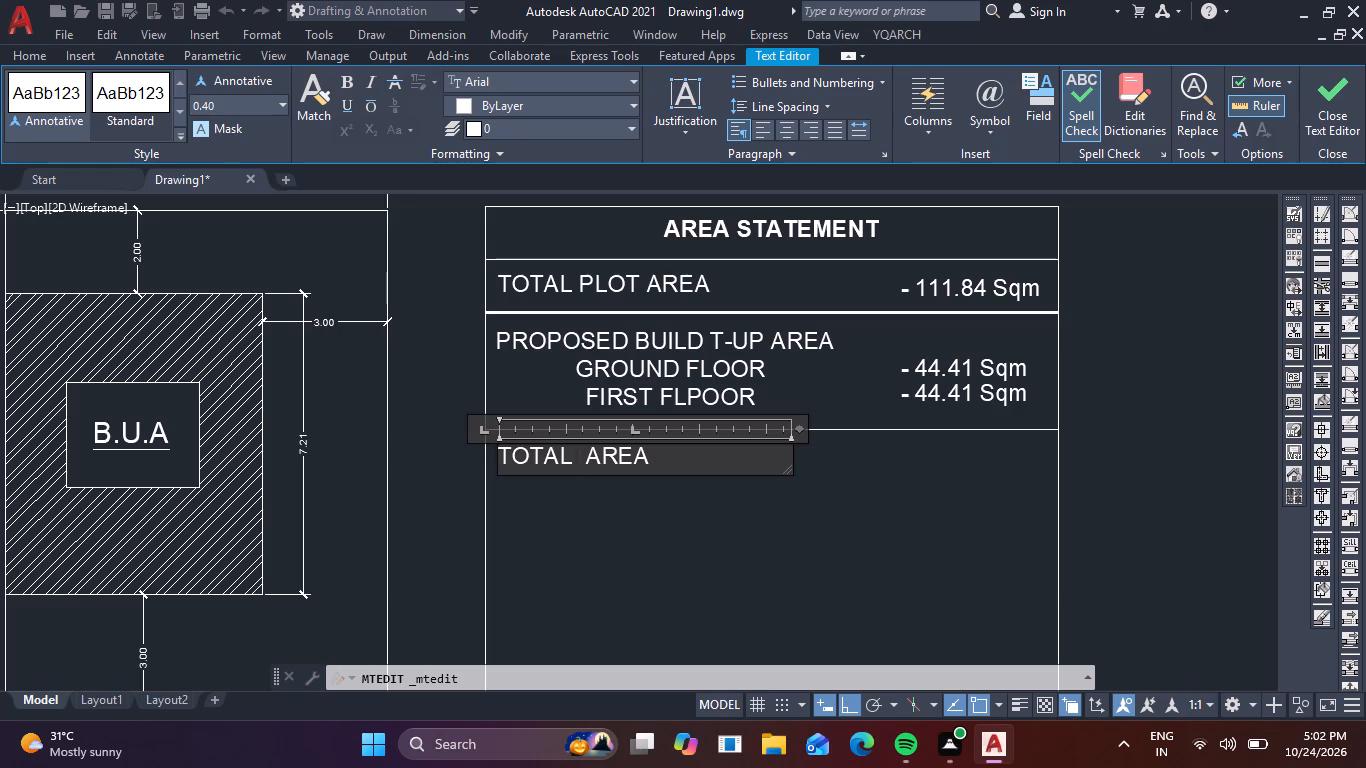
text(BUI)
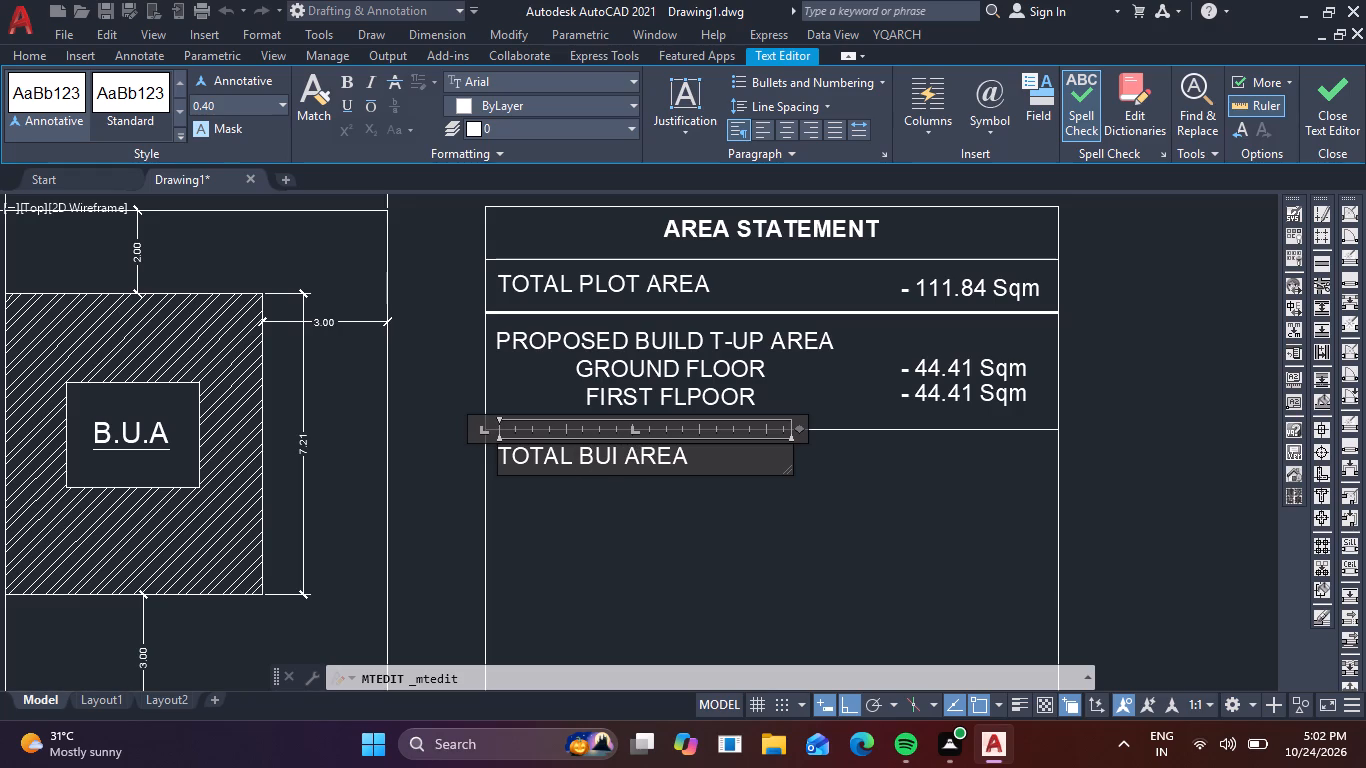
text(LT)
text(-UP)
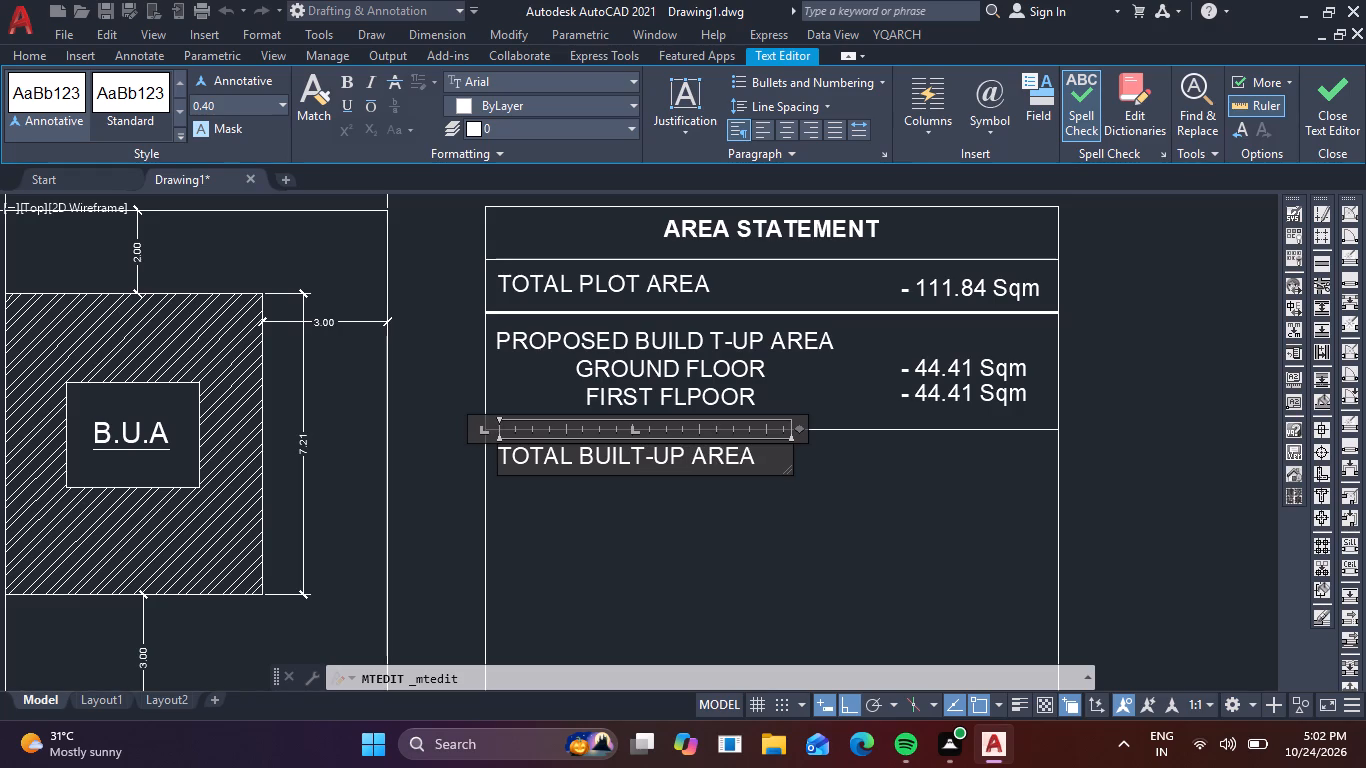
click(750, 526)
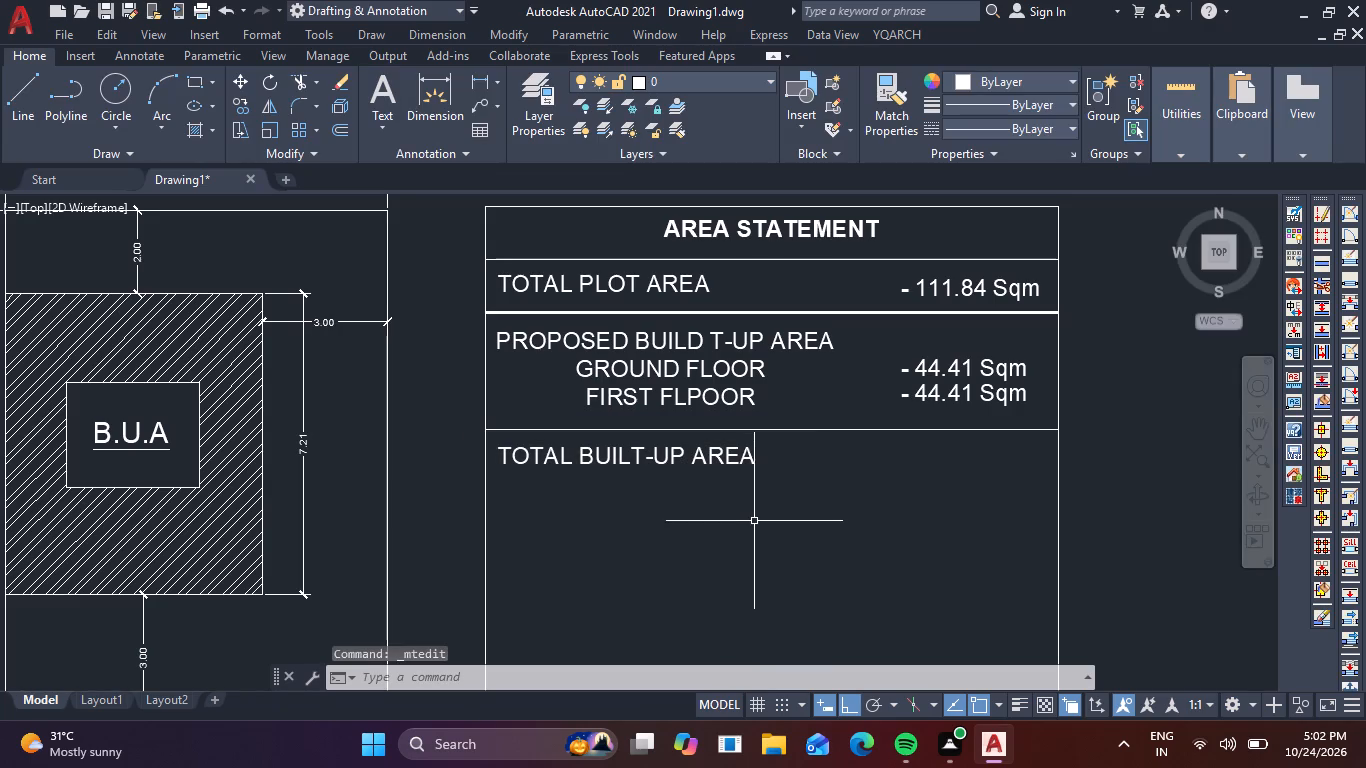
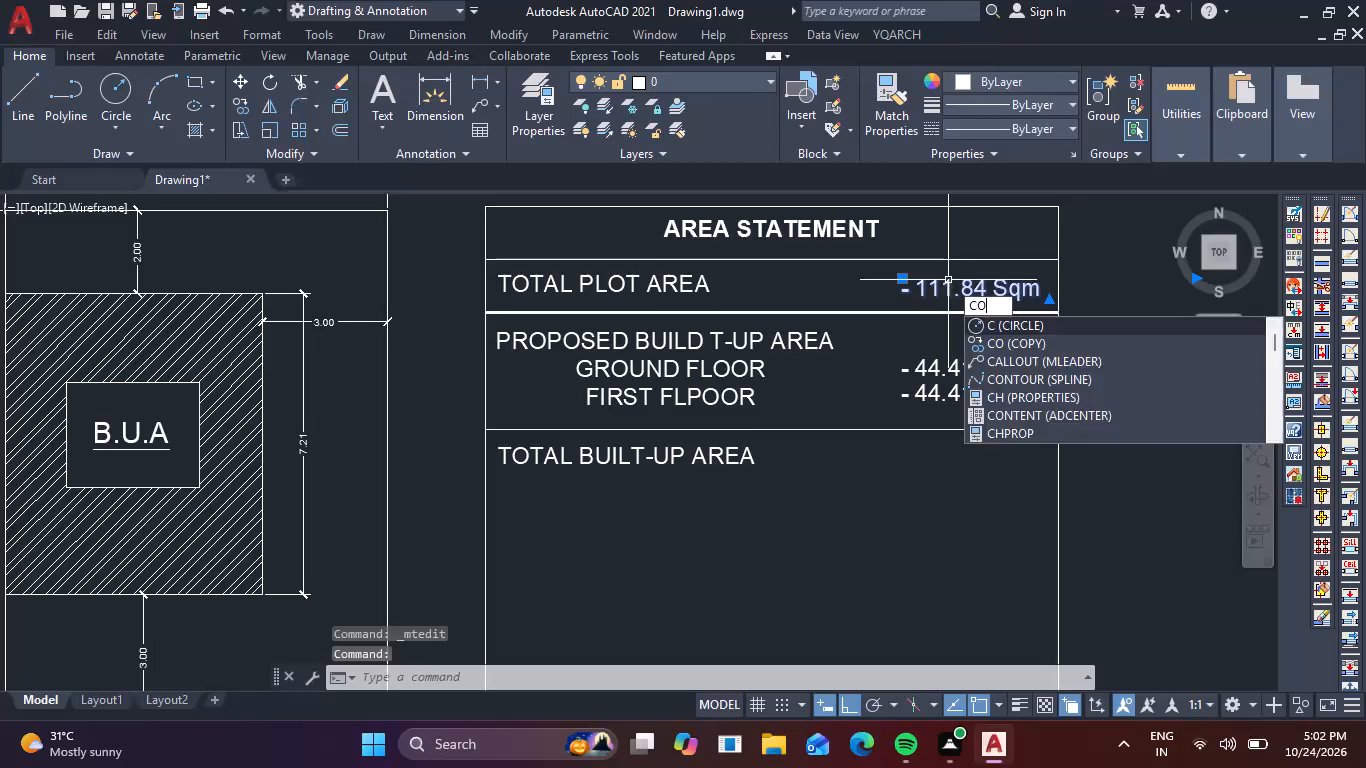
Copy the 111.84 Sqm value straight down about 3.94 units, beside the TOTAL BUILT-UP AREA label.
key(space)
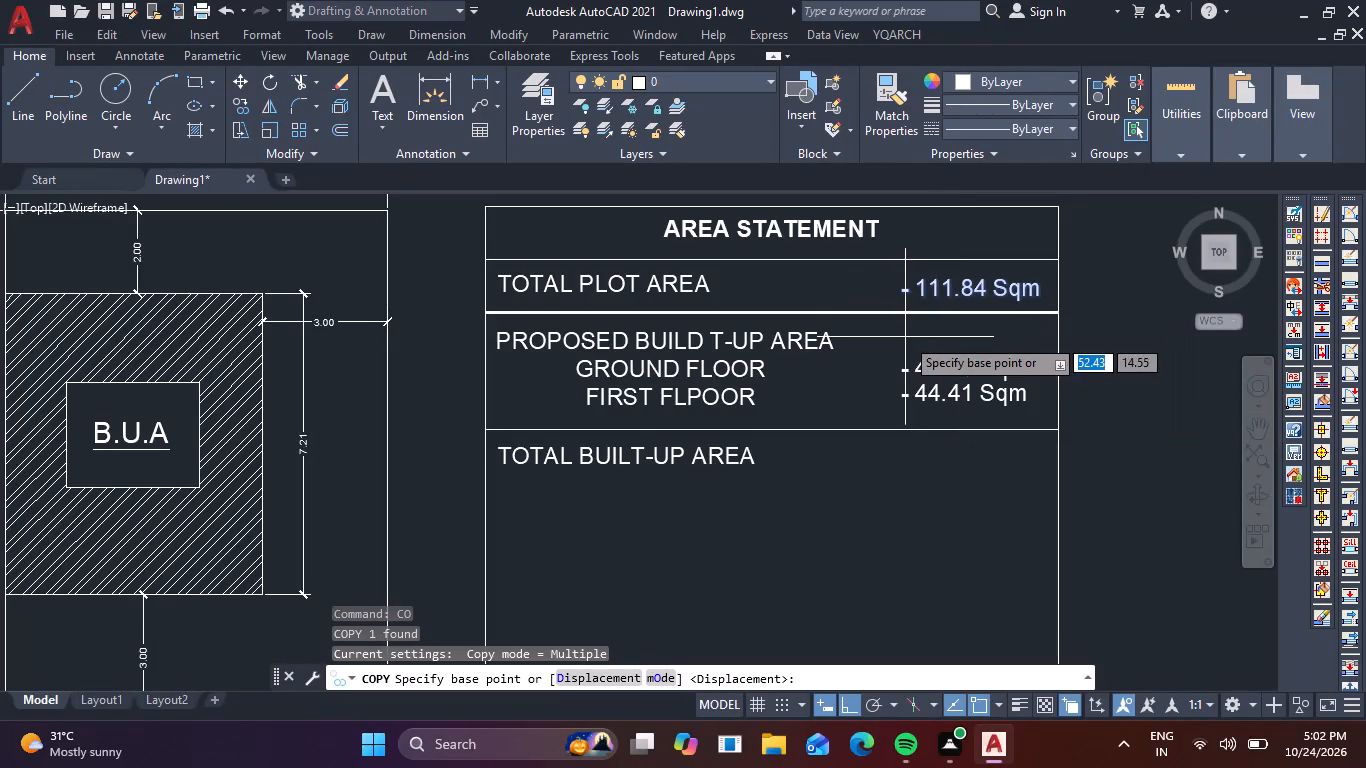
click(909, 305)
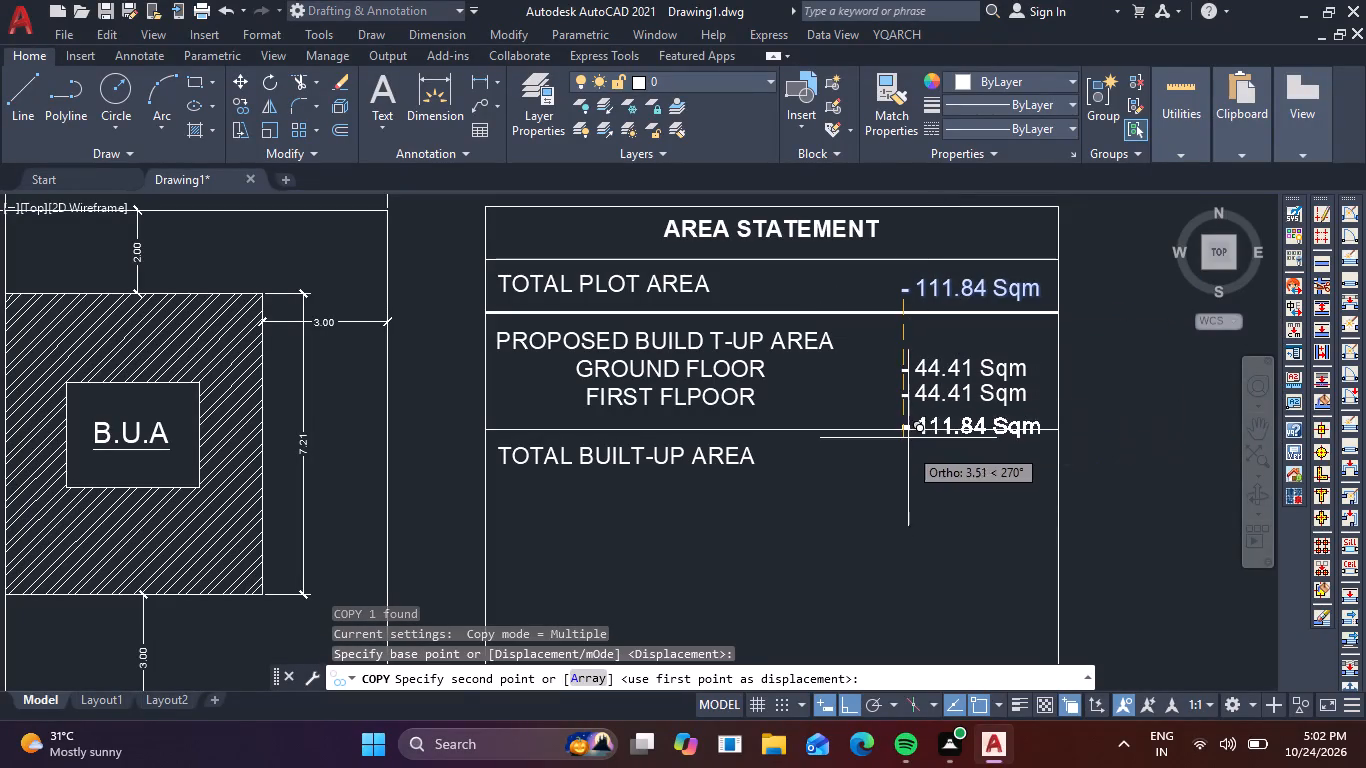
click(906, 465)
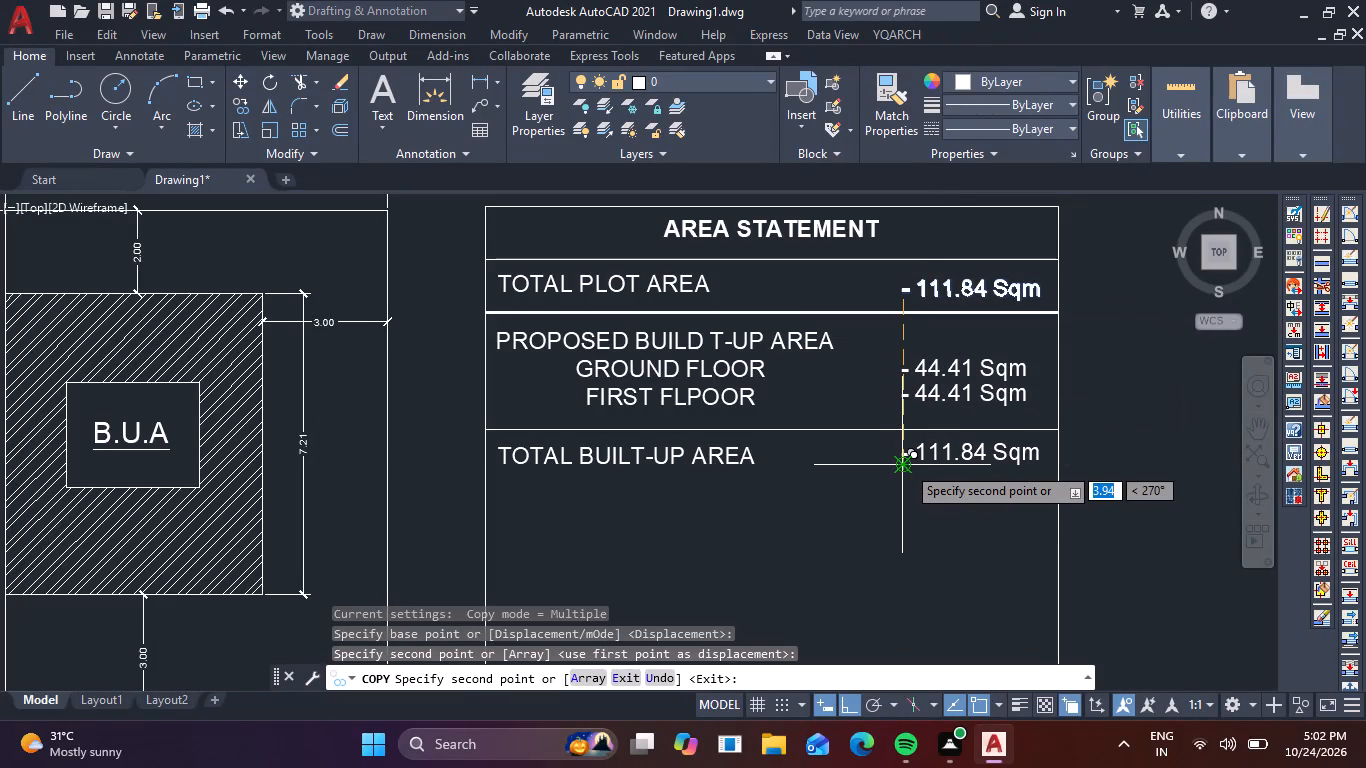
key(Escape)
Replace the copied value beside TOTAL BUILT-UP AREA with 88.82 Sqm, keeping the leading dash, and finish editing the text.
double_click(955, 453)
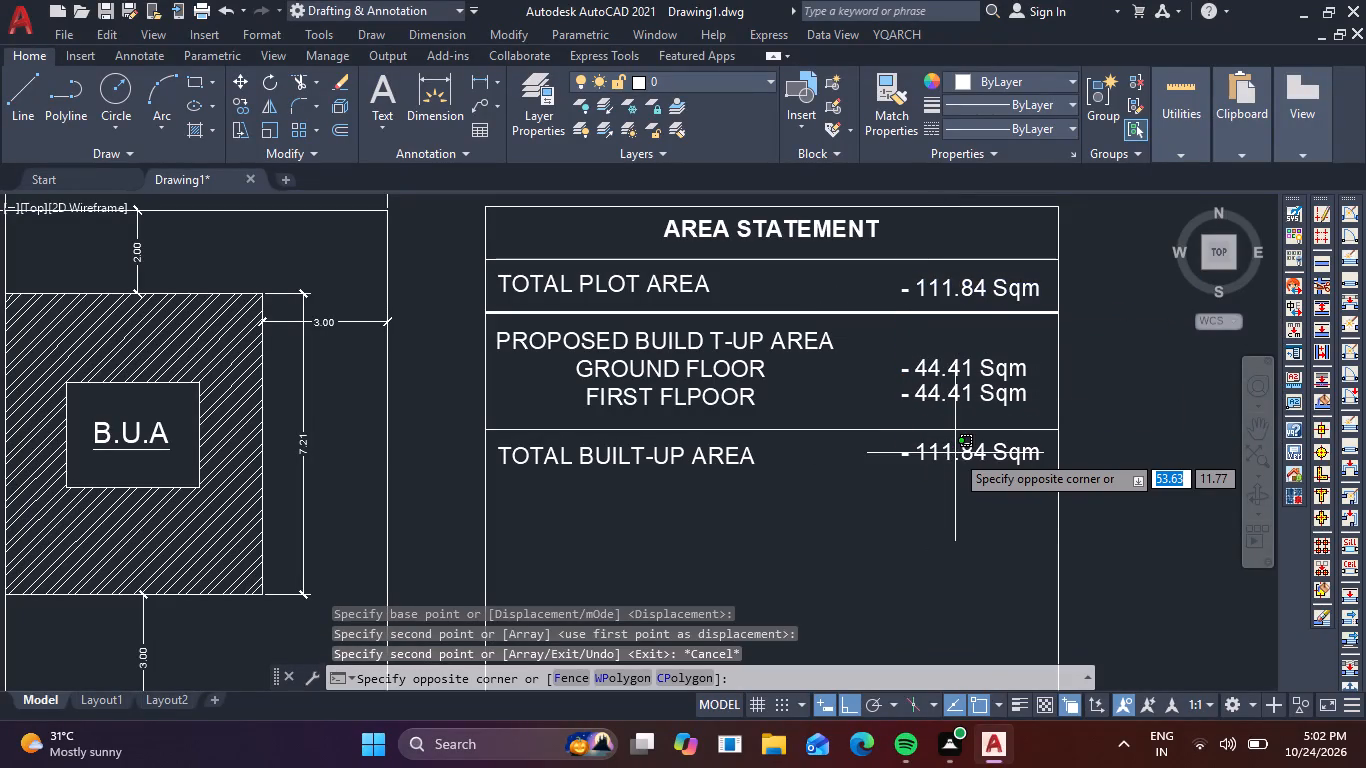
click(987, 457)
double_click(1029, 453)
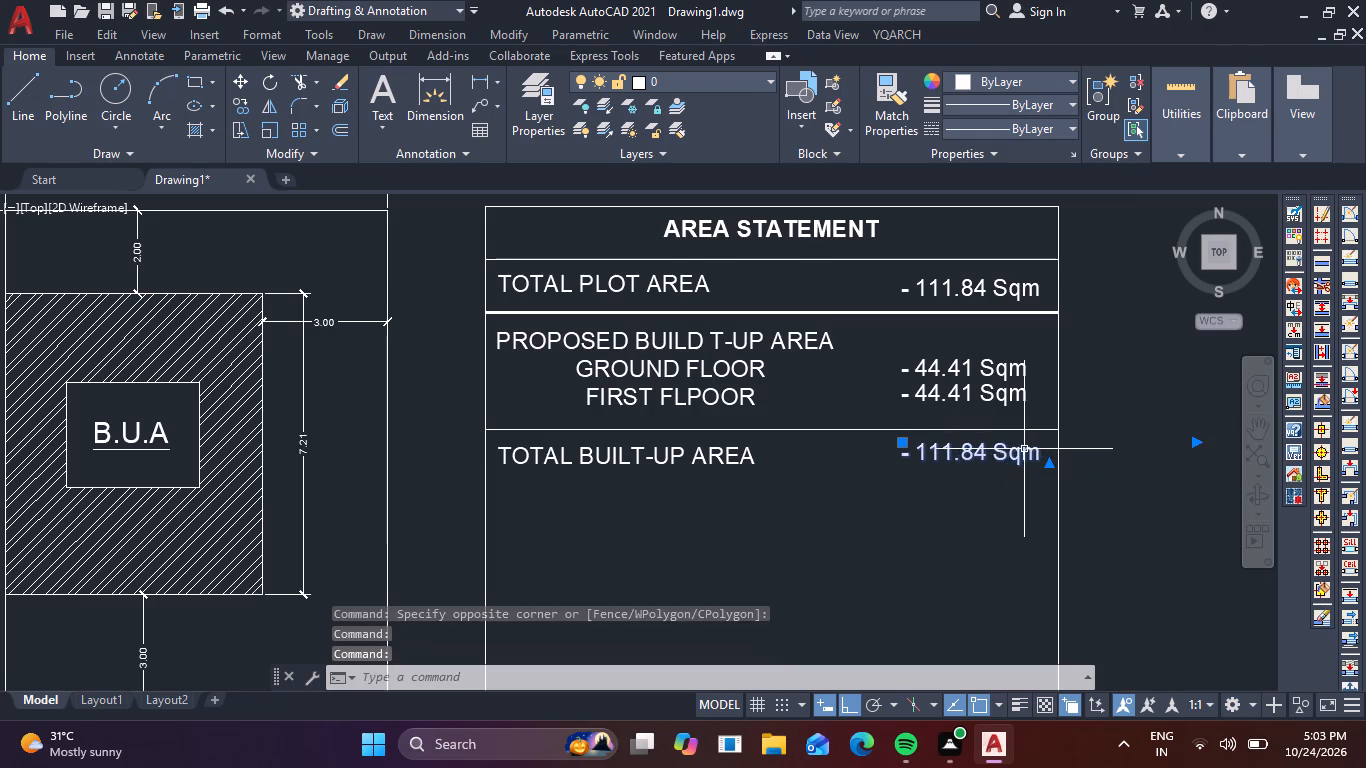
double_click(1009, 460)
click(1073, 456)
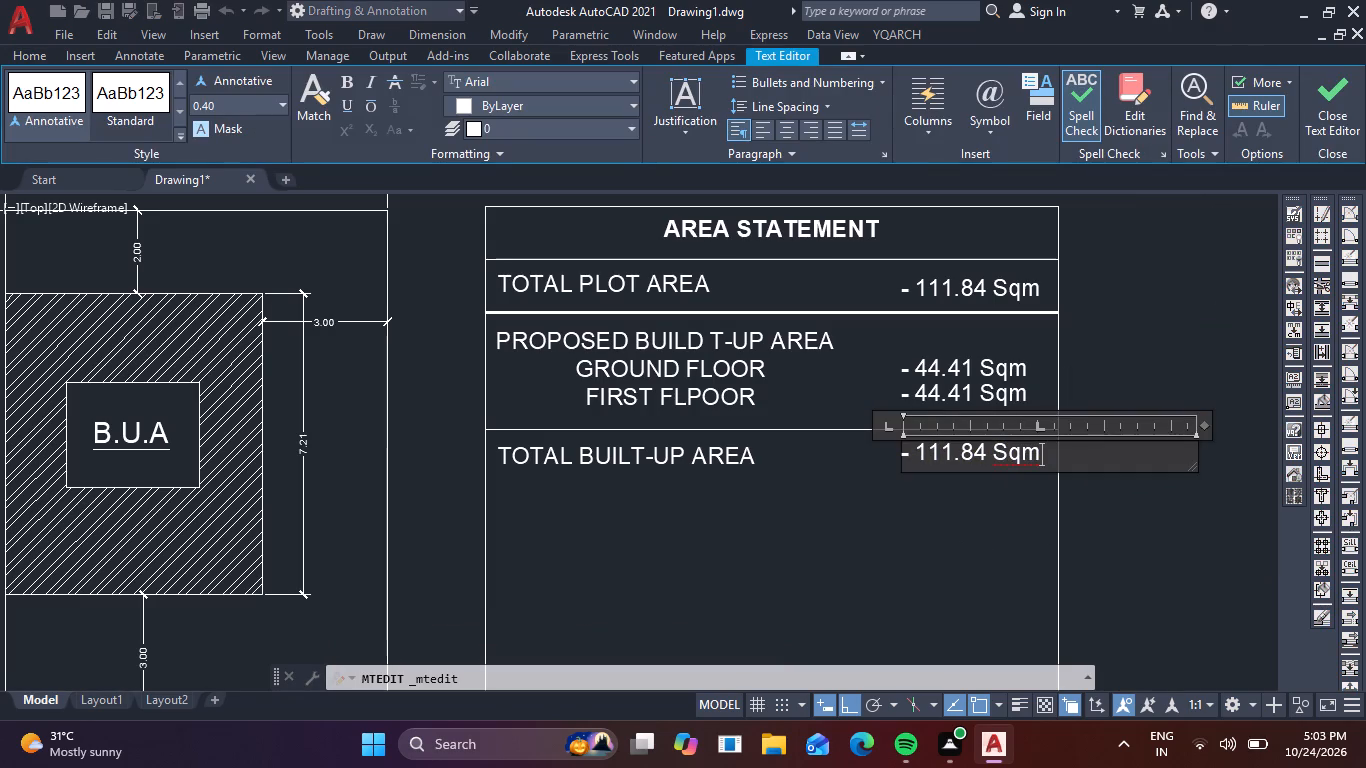
key(BackSpace)
key(BackSpace)
key(BackSpace)
key(BackSpace)
key(BackSpace)
key(BackSpace)
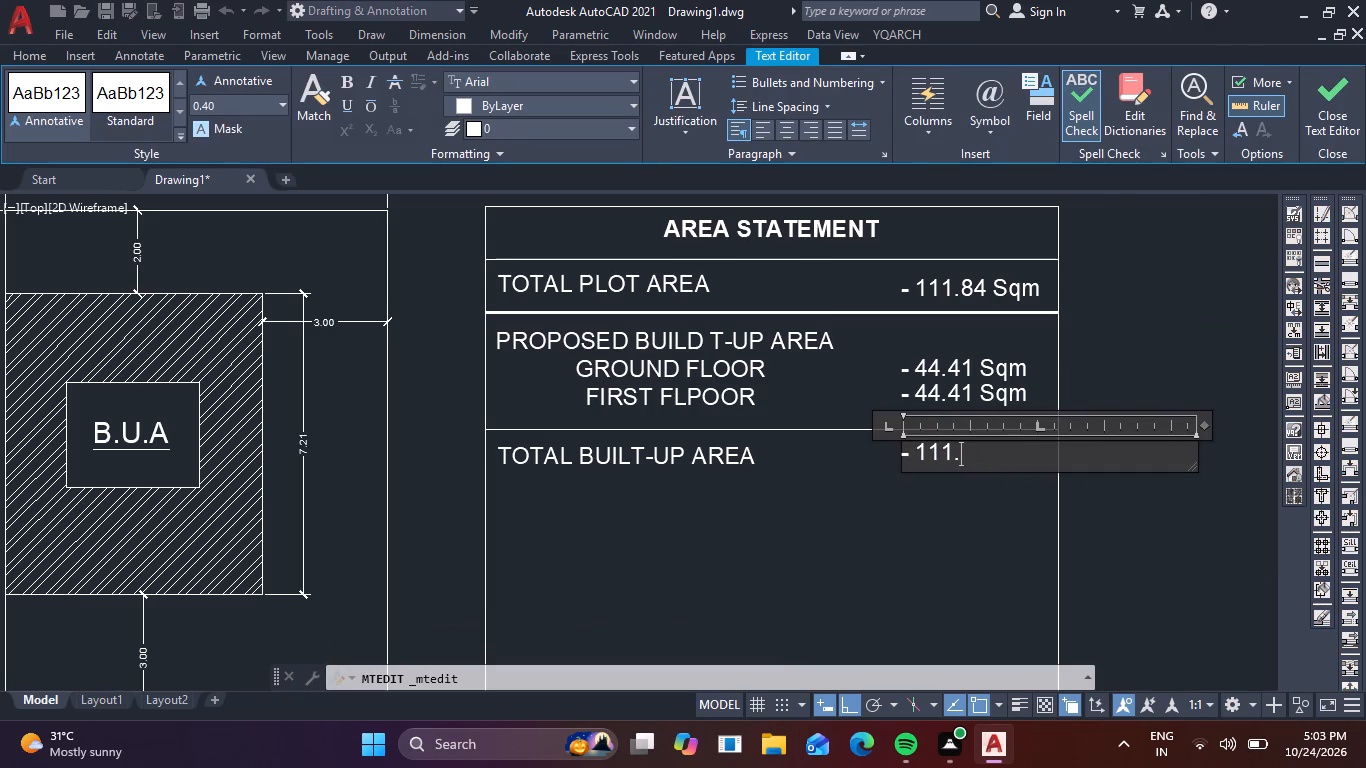
key(BackSpace)
key(BackSpace)
key(BackSpace)
key(BackSpace)
text(88)
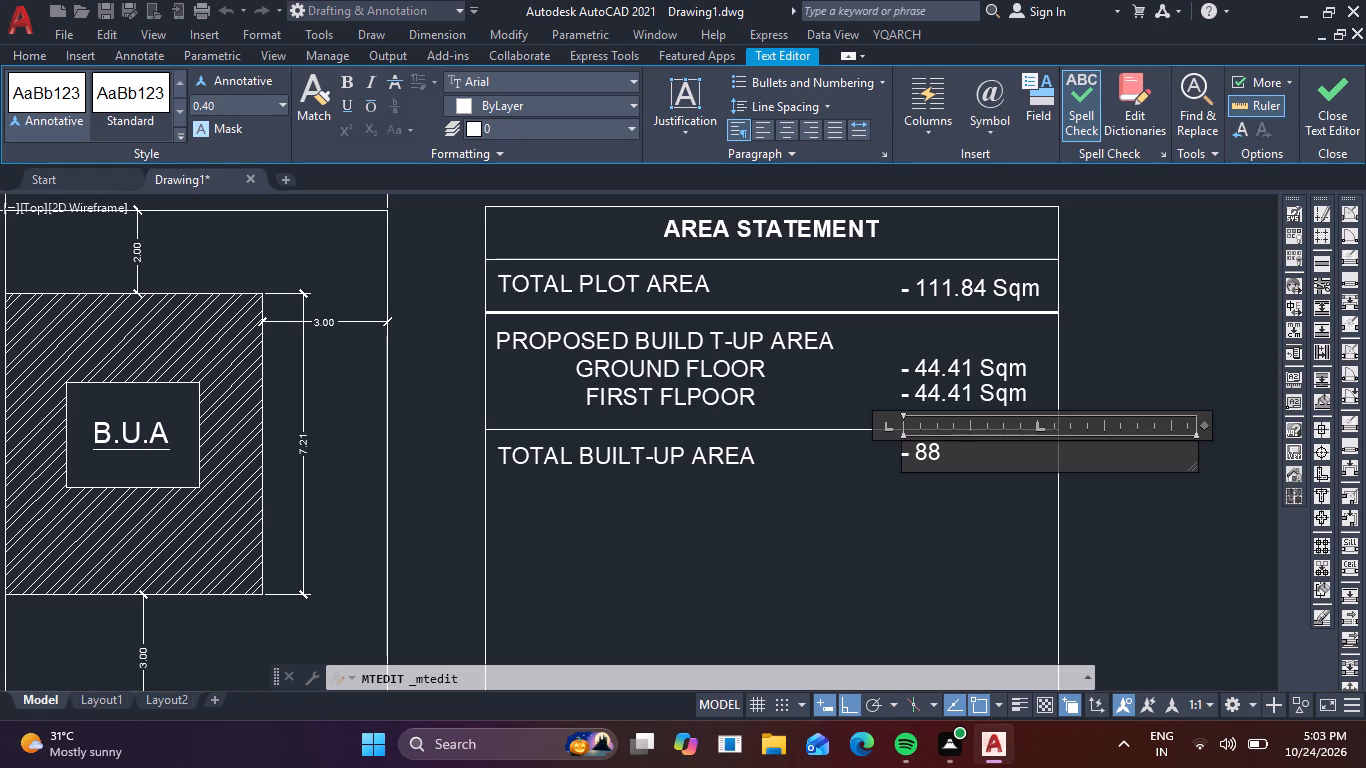
key(period)
text(82)
key(space)
key(s)
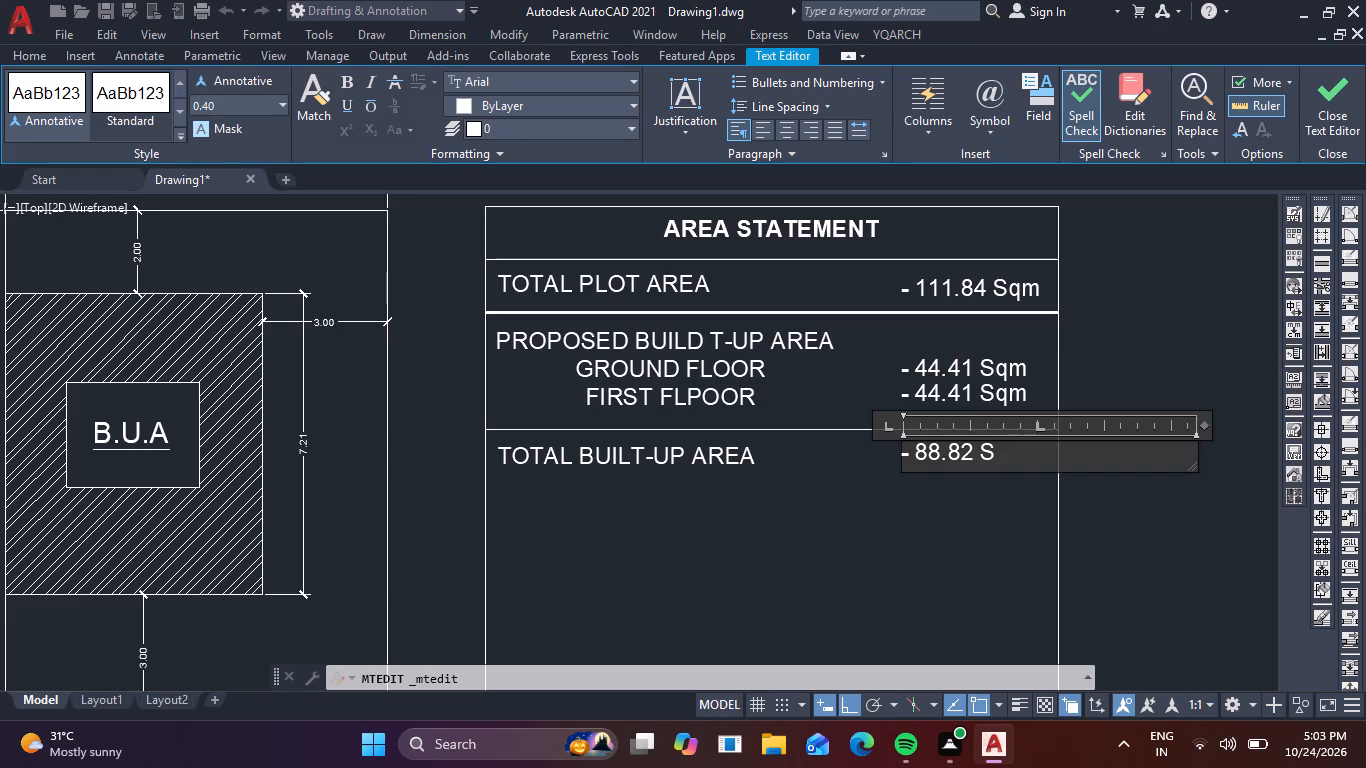
key(q)
key(m)
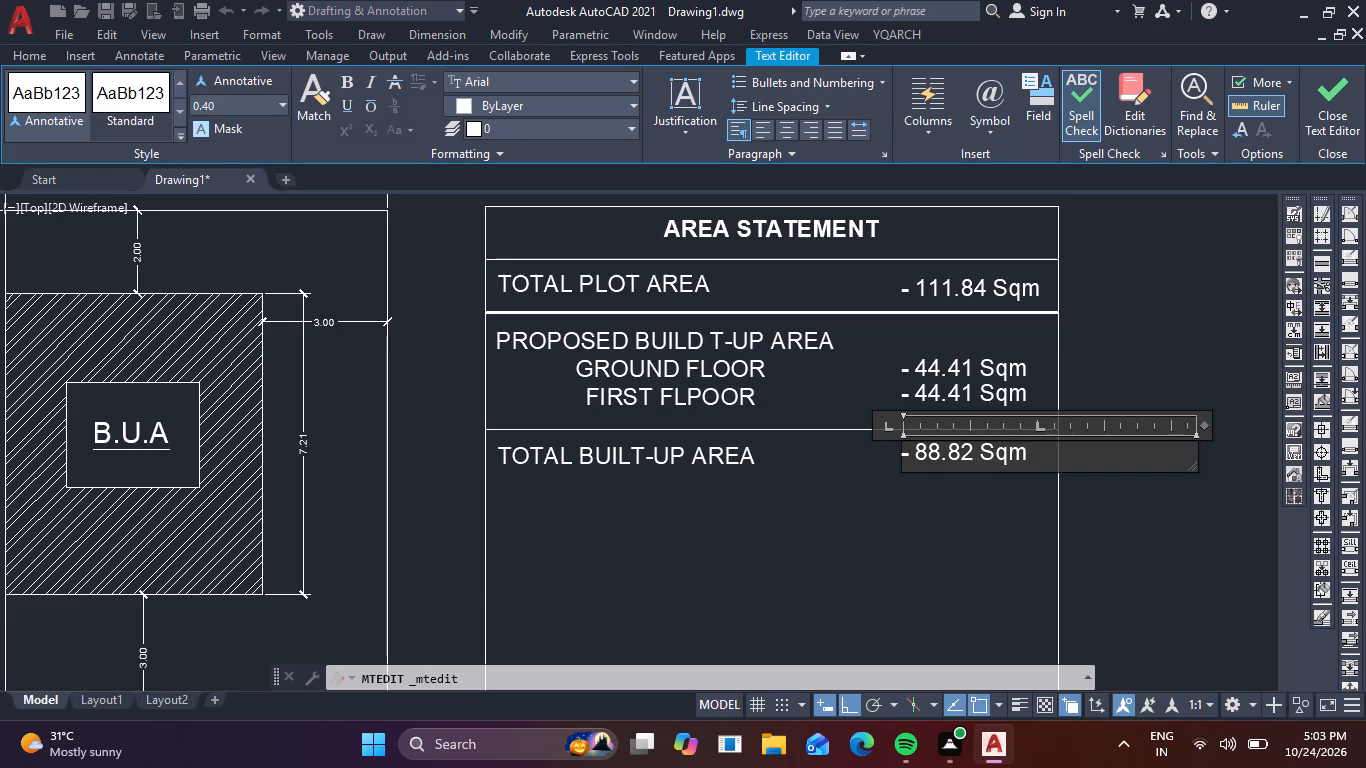
click(891, 549)
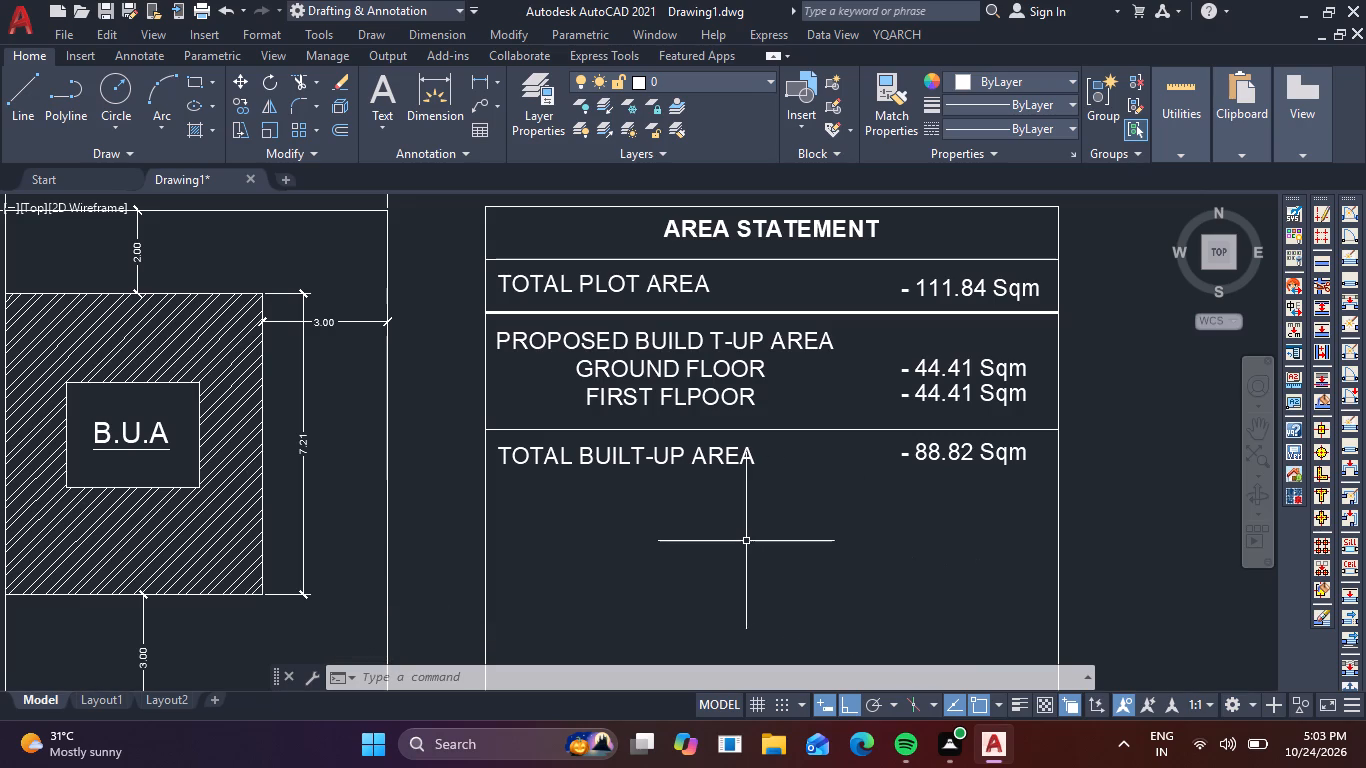
Draw a horizontal row divider below the TOTAL BUILT-UP AREA line, spanning the table from border to border.
key(l)
key(space)
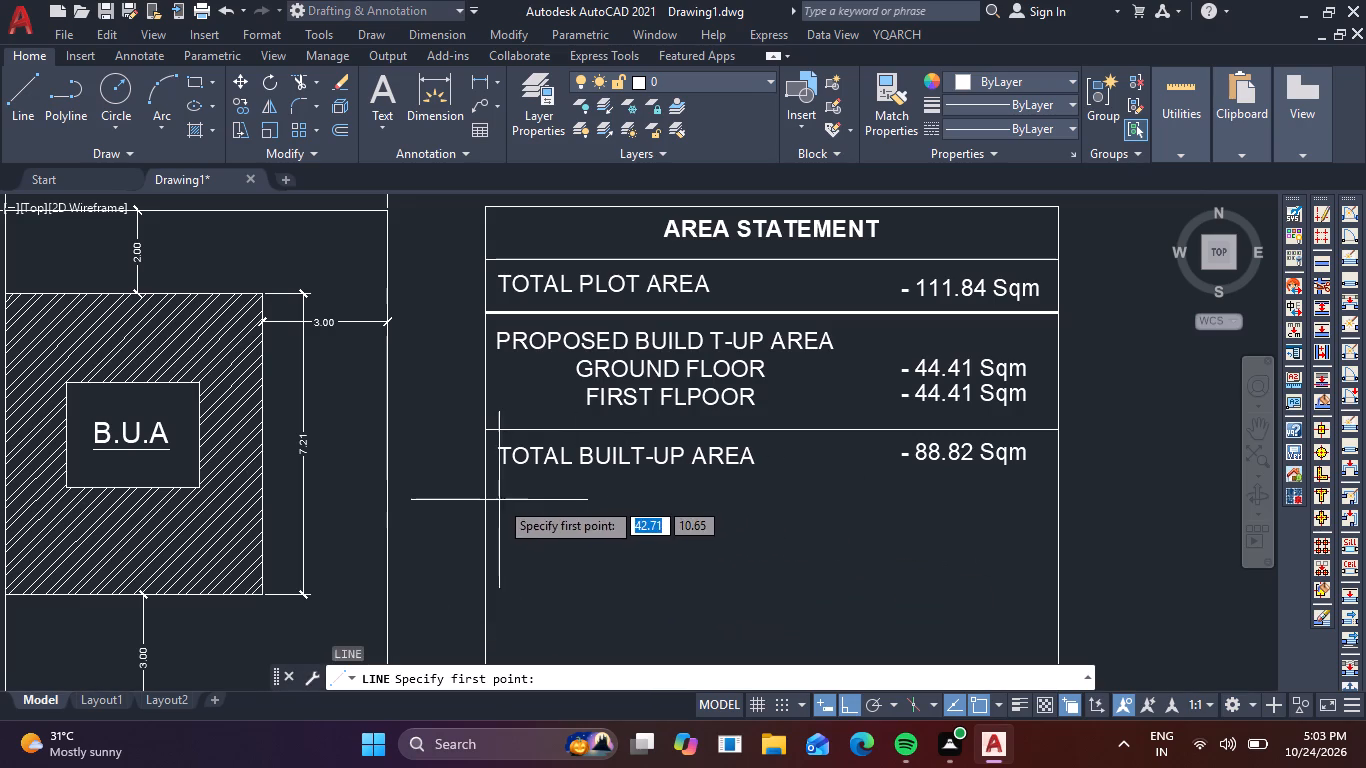
click(484, 494)
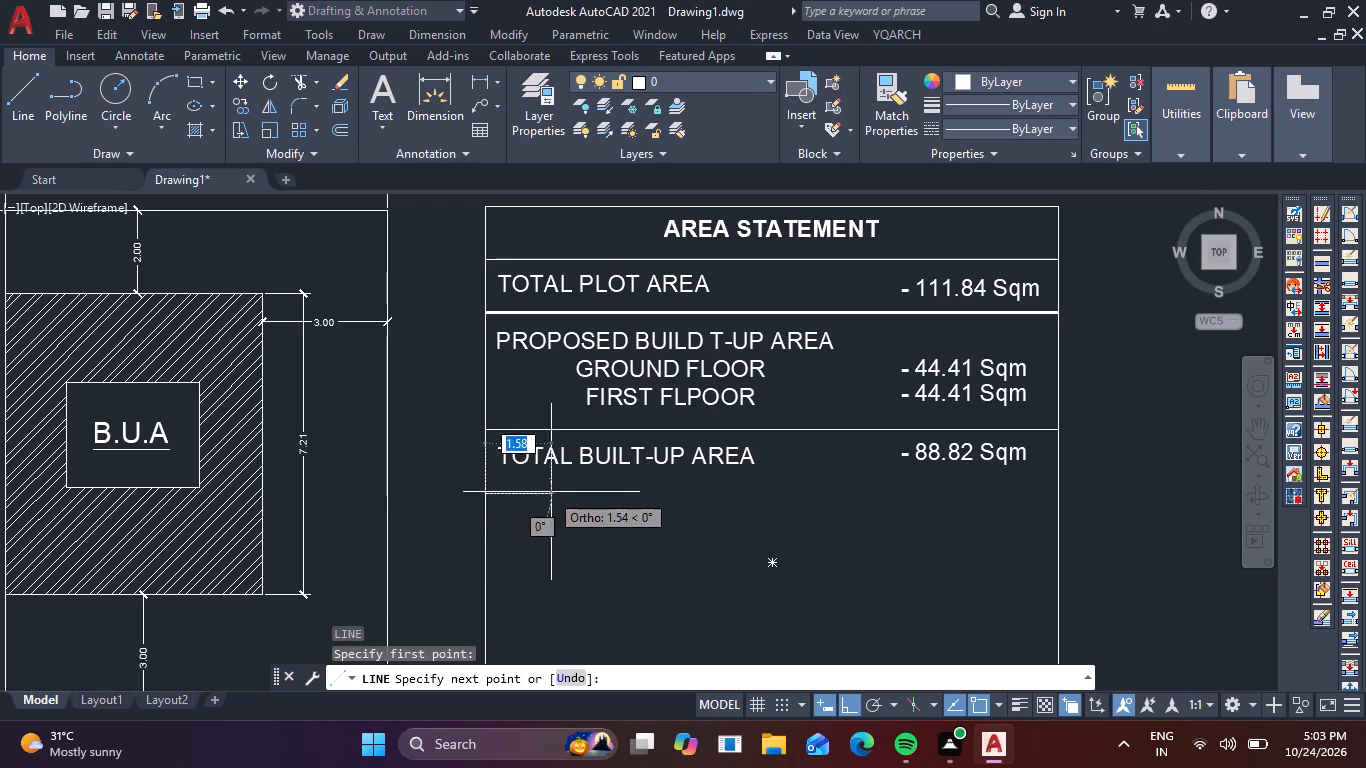
click(1056, 491)
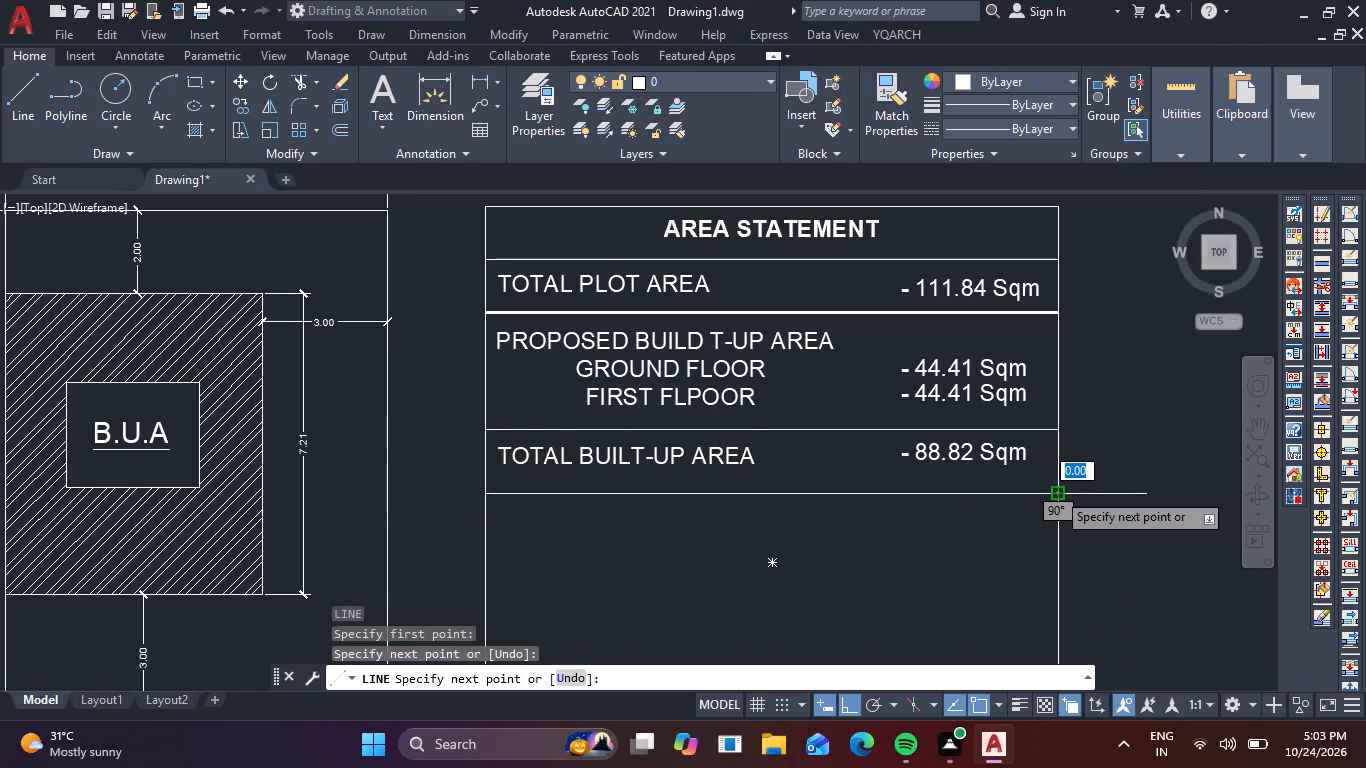
key(space)
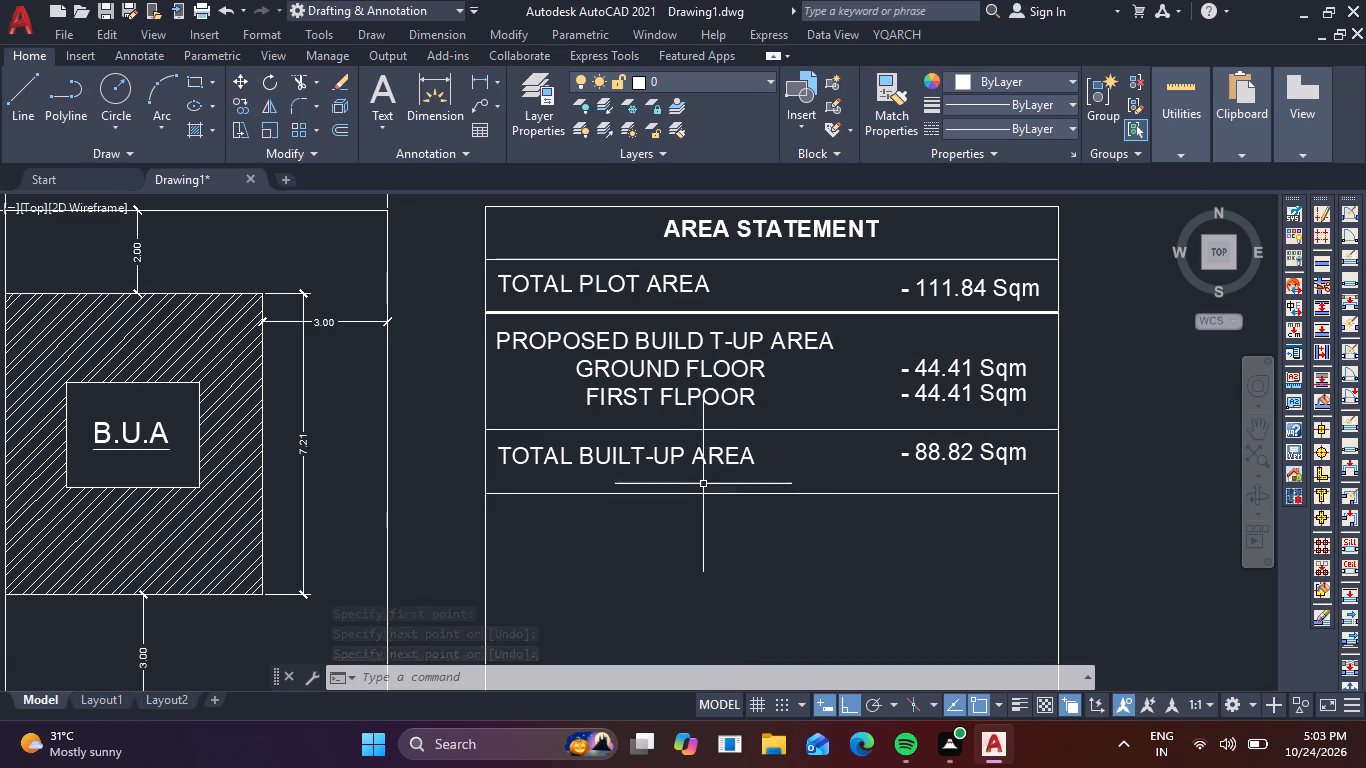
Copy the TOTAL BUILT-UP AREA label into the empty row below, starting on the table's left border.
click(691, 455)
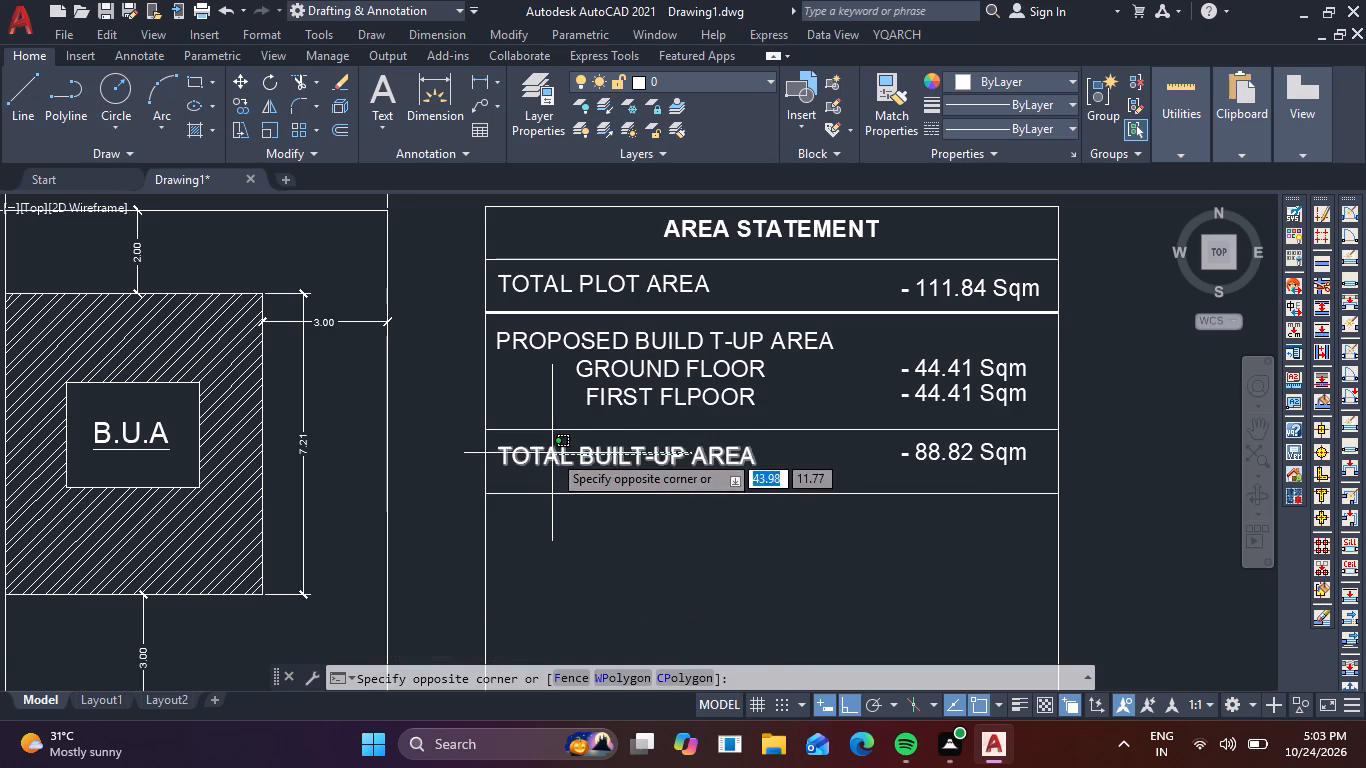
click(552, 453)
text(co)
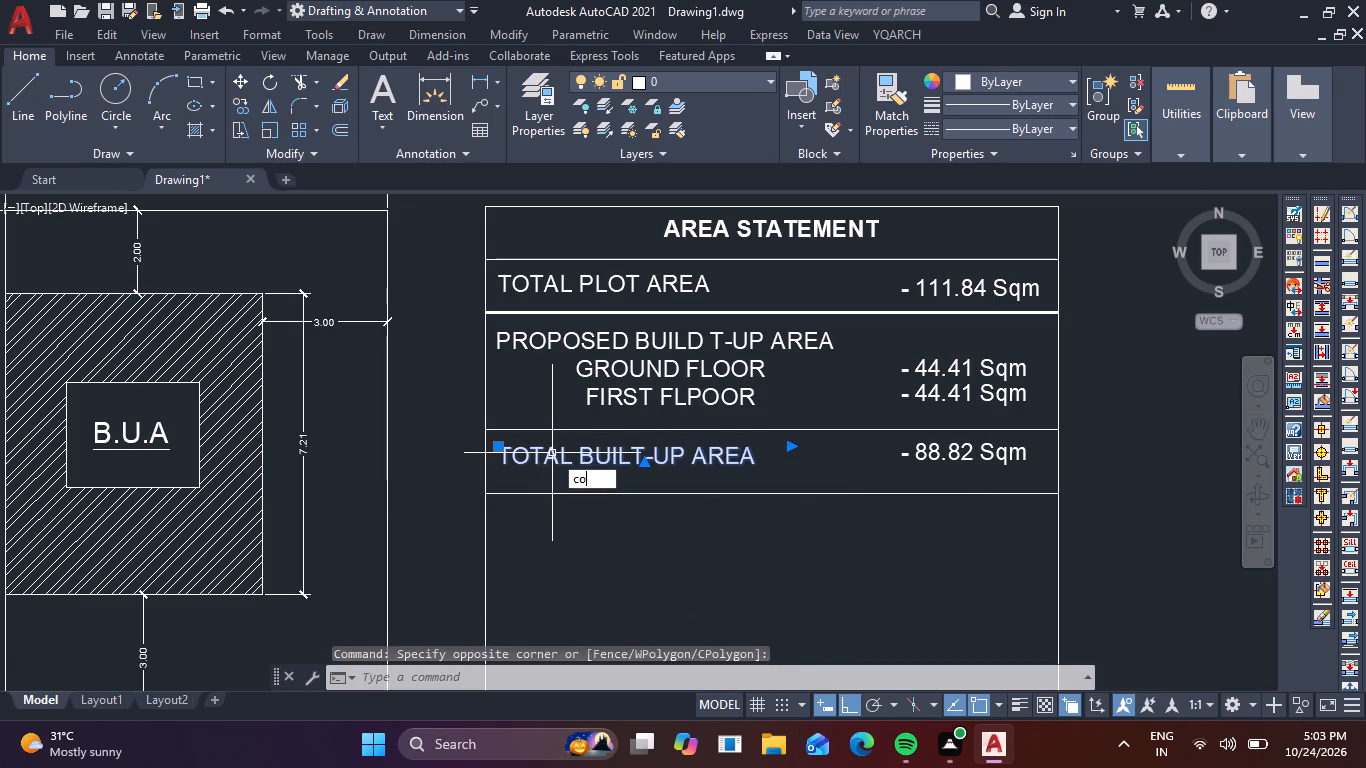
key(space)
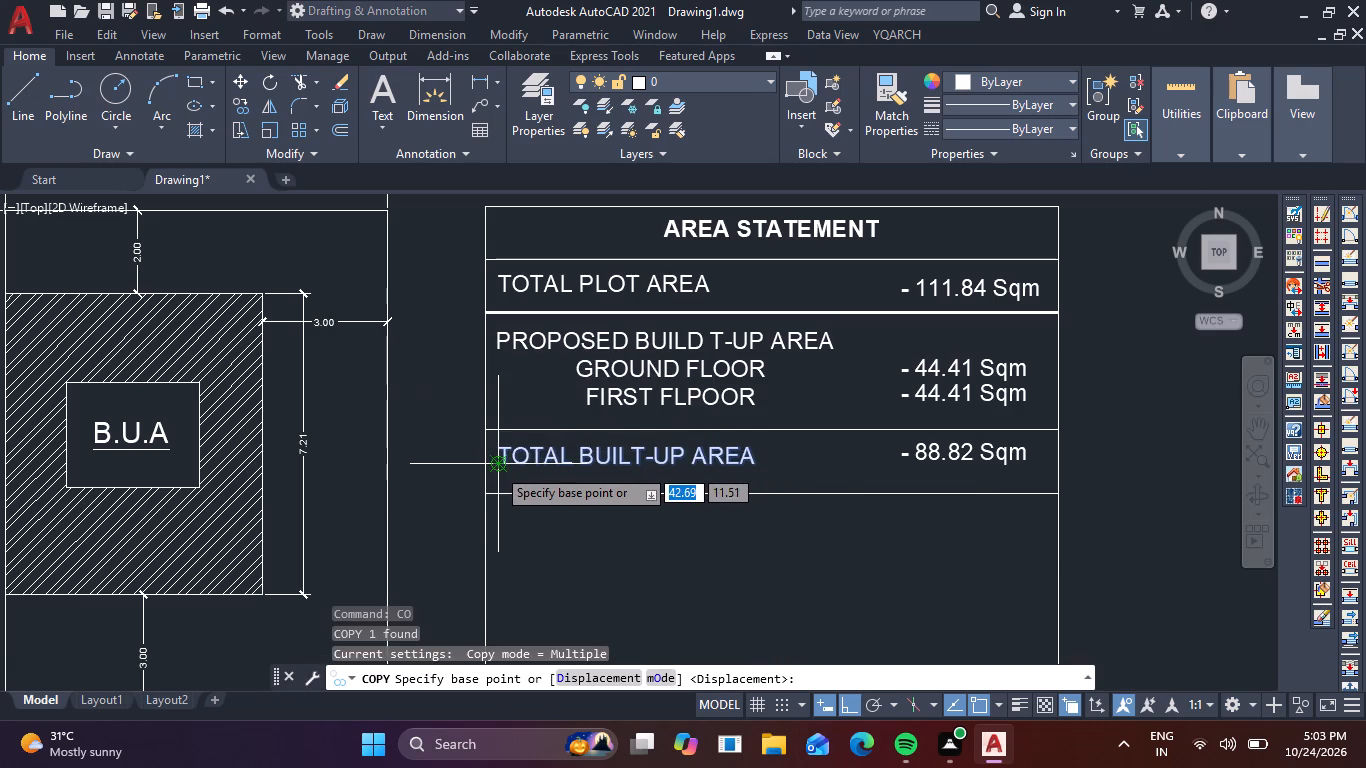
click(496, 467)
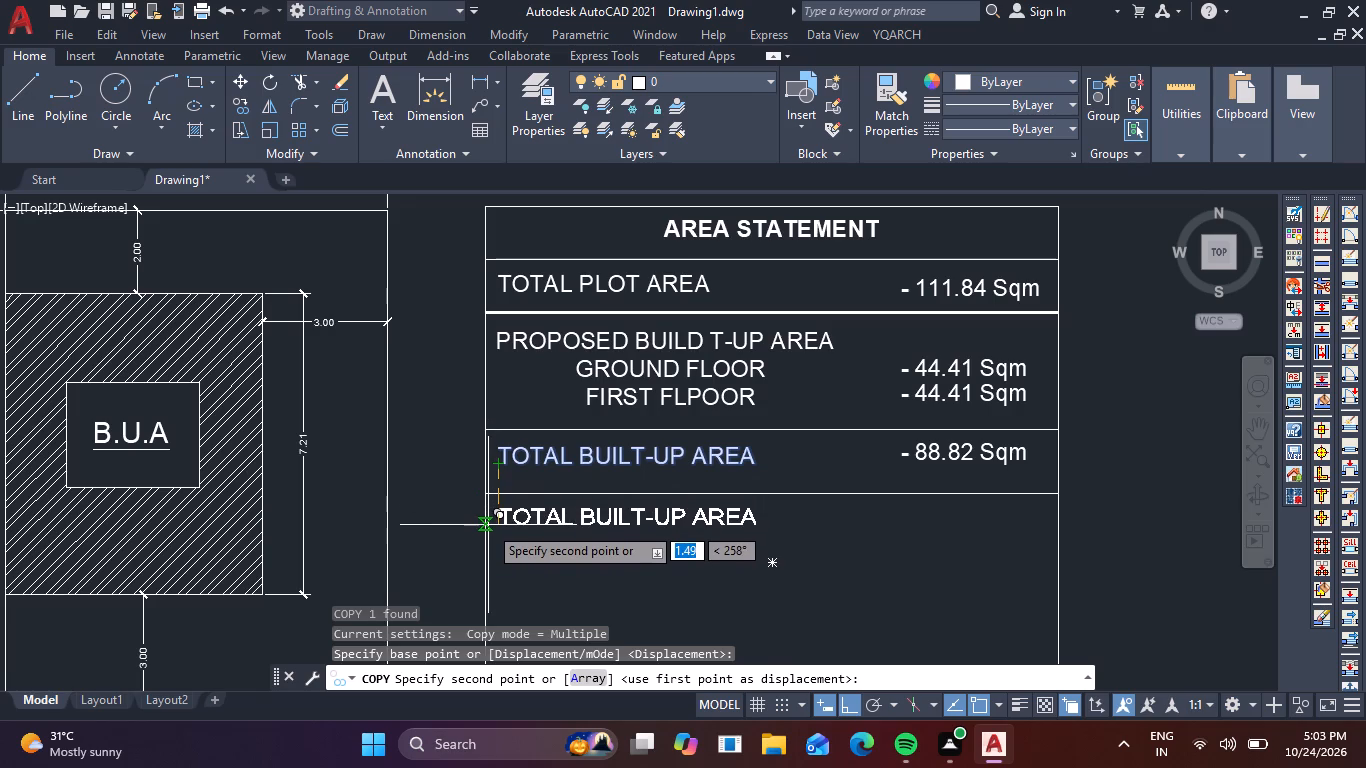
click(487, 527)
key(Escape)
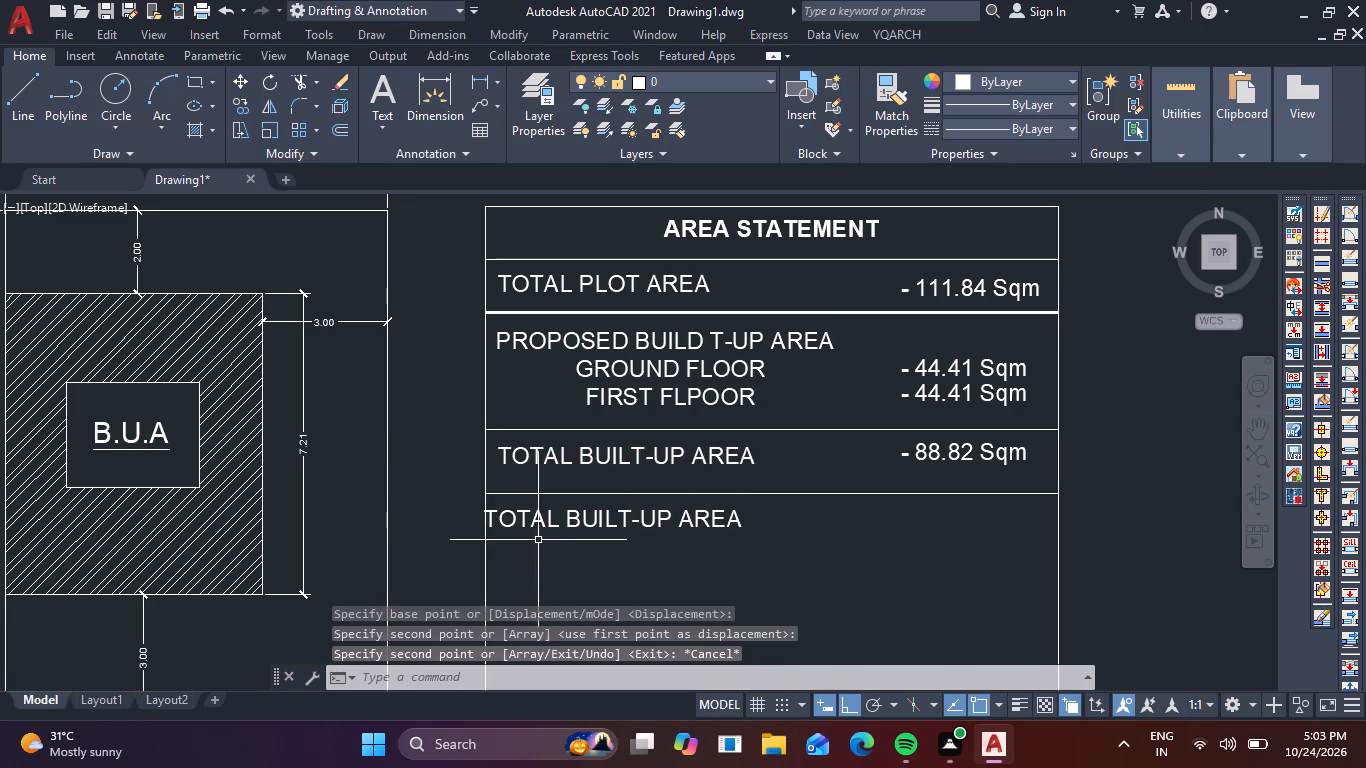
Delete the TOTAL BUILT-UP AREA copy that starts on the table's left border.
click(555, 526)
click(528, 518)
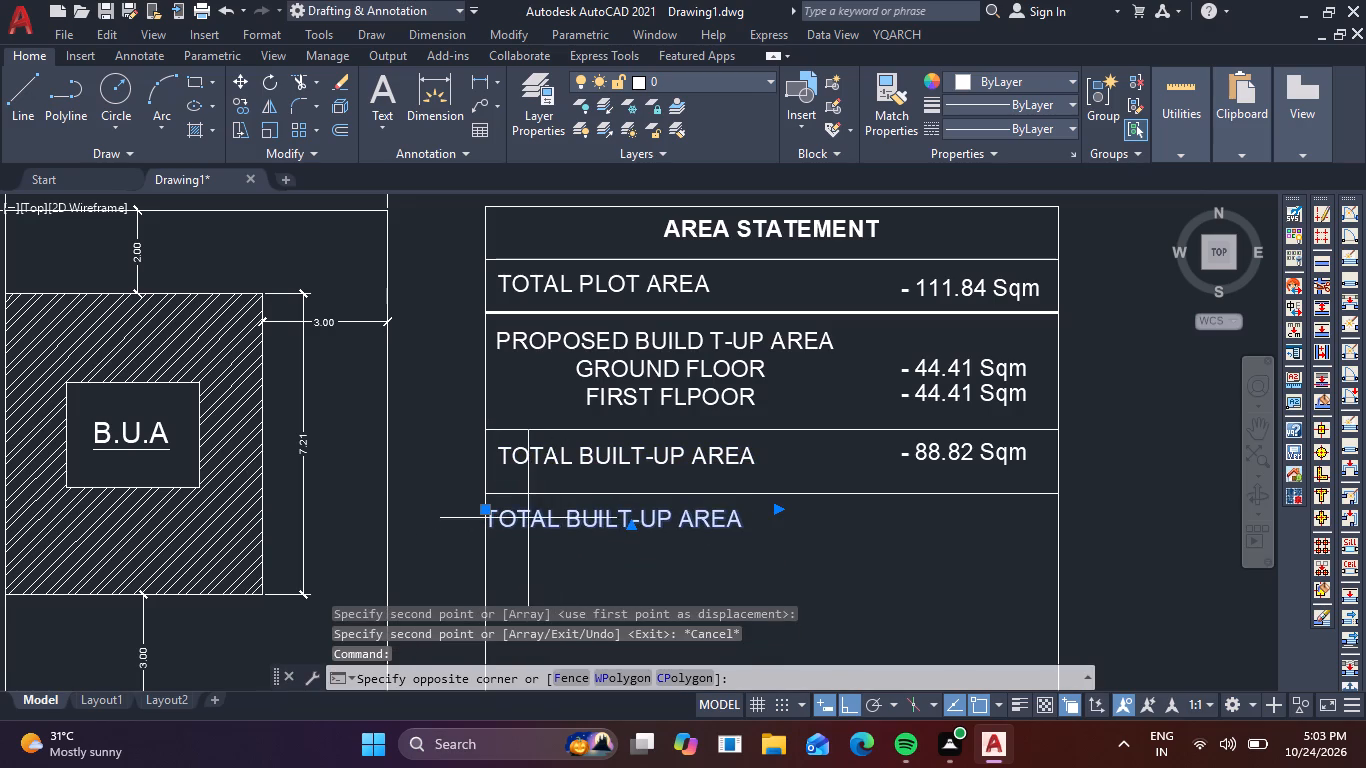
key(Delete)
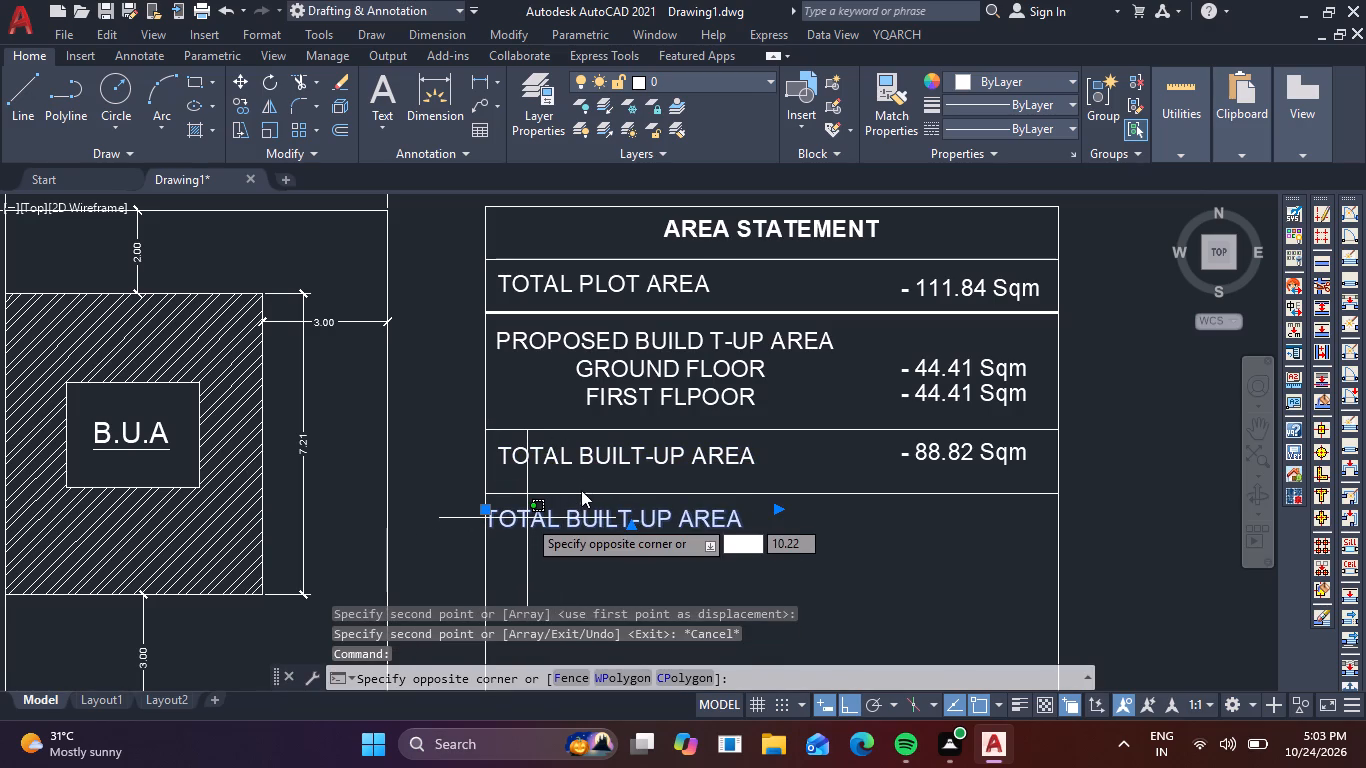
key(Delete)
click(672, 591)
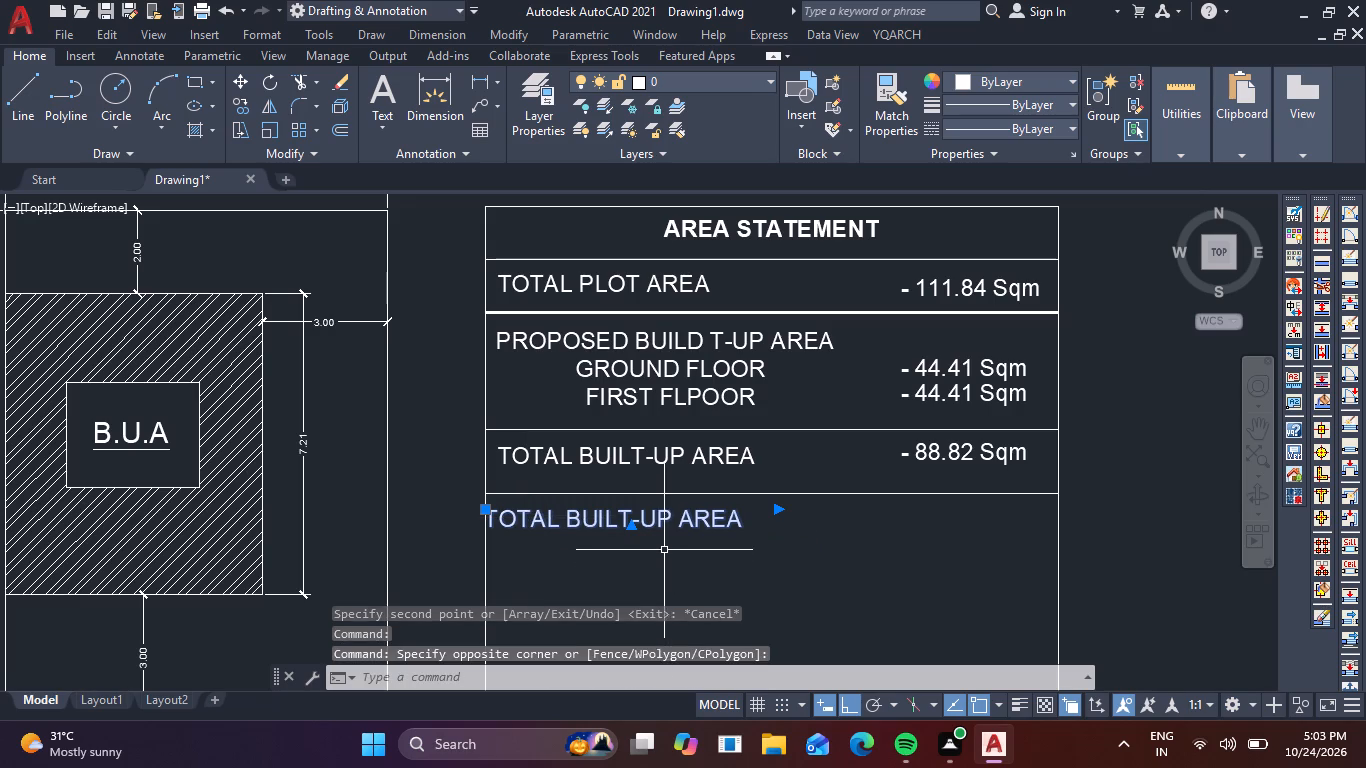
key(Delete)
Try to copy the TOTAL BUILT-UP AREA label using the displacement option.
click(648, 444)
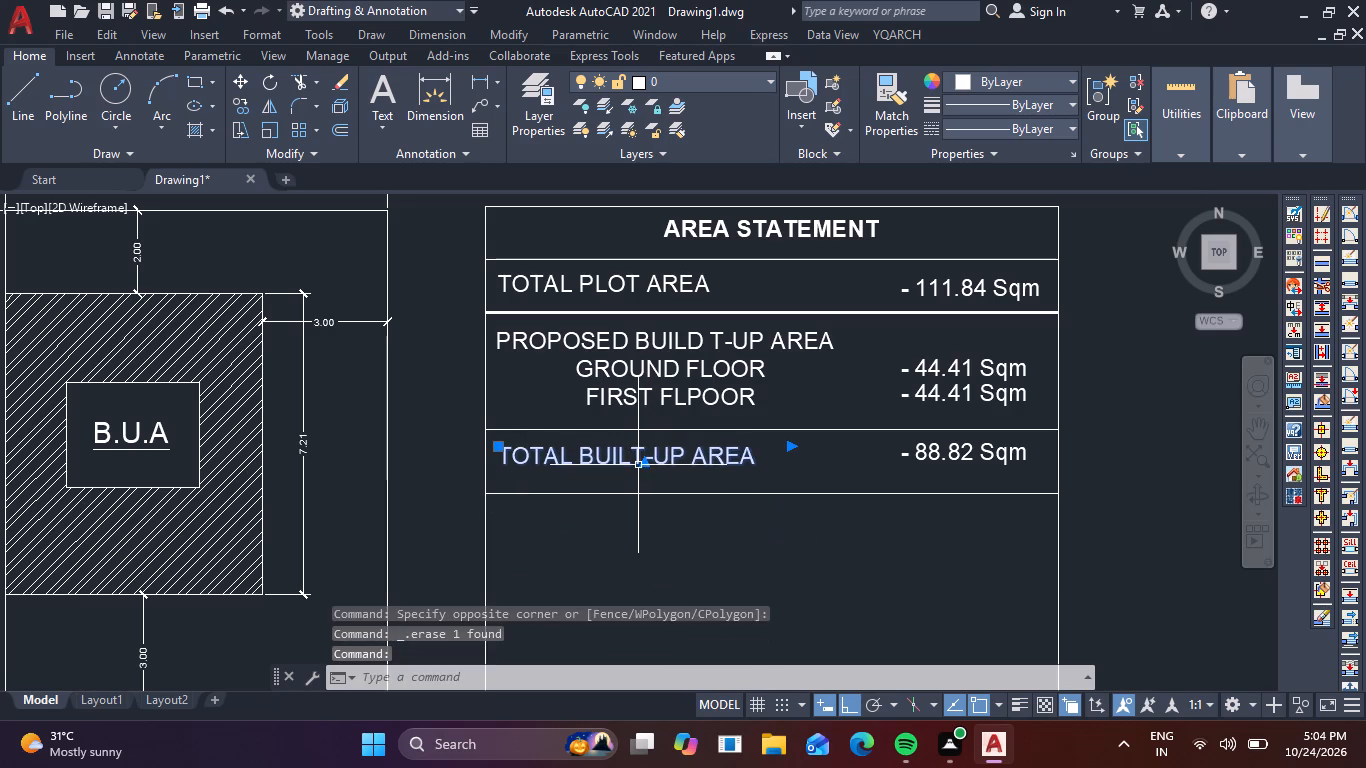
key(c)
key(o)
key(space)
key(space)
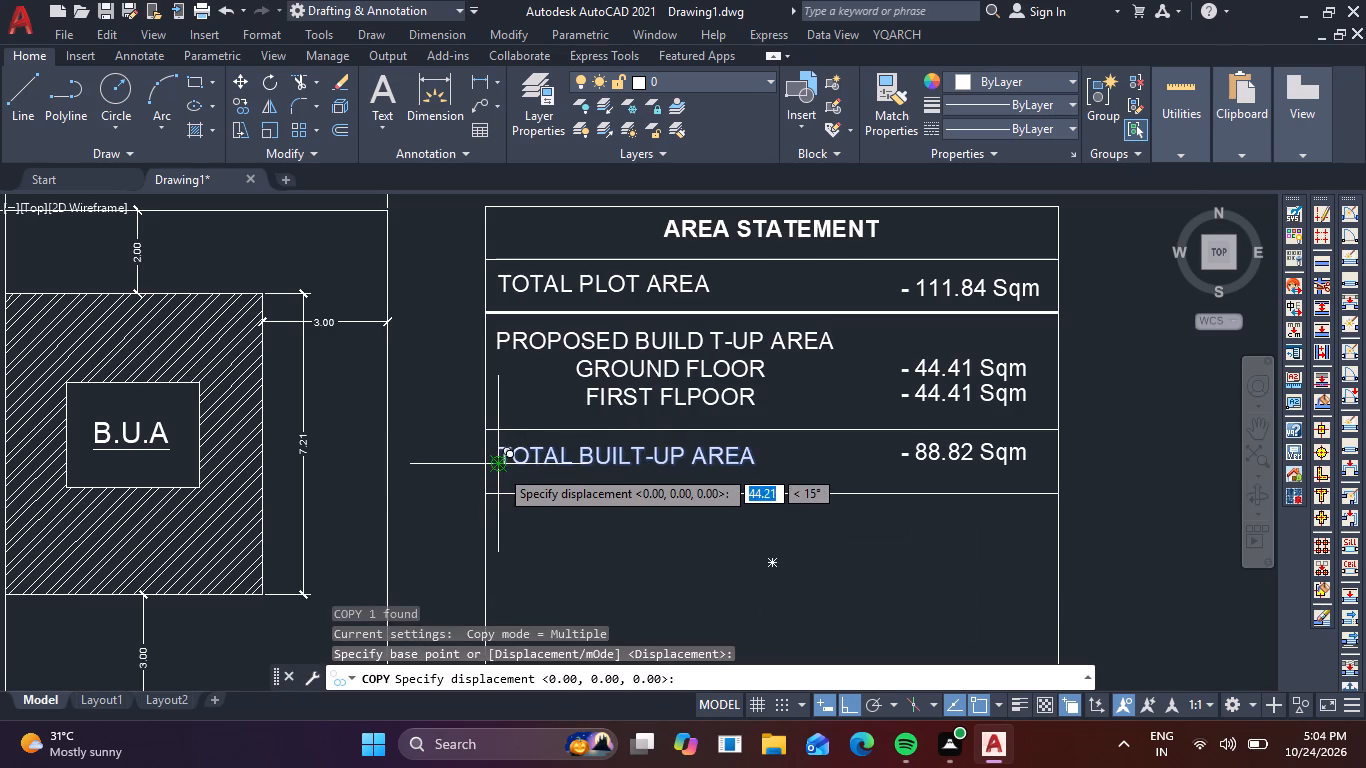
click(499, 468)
Copy the TOTAL BUILT-UP AREA label straight down about 1.48 units, into the empty row below the last divider.
click(561, 478)
click(518, 459)
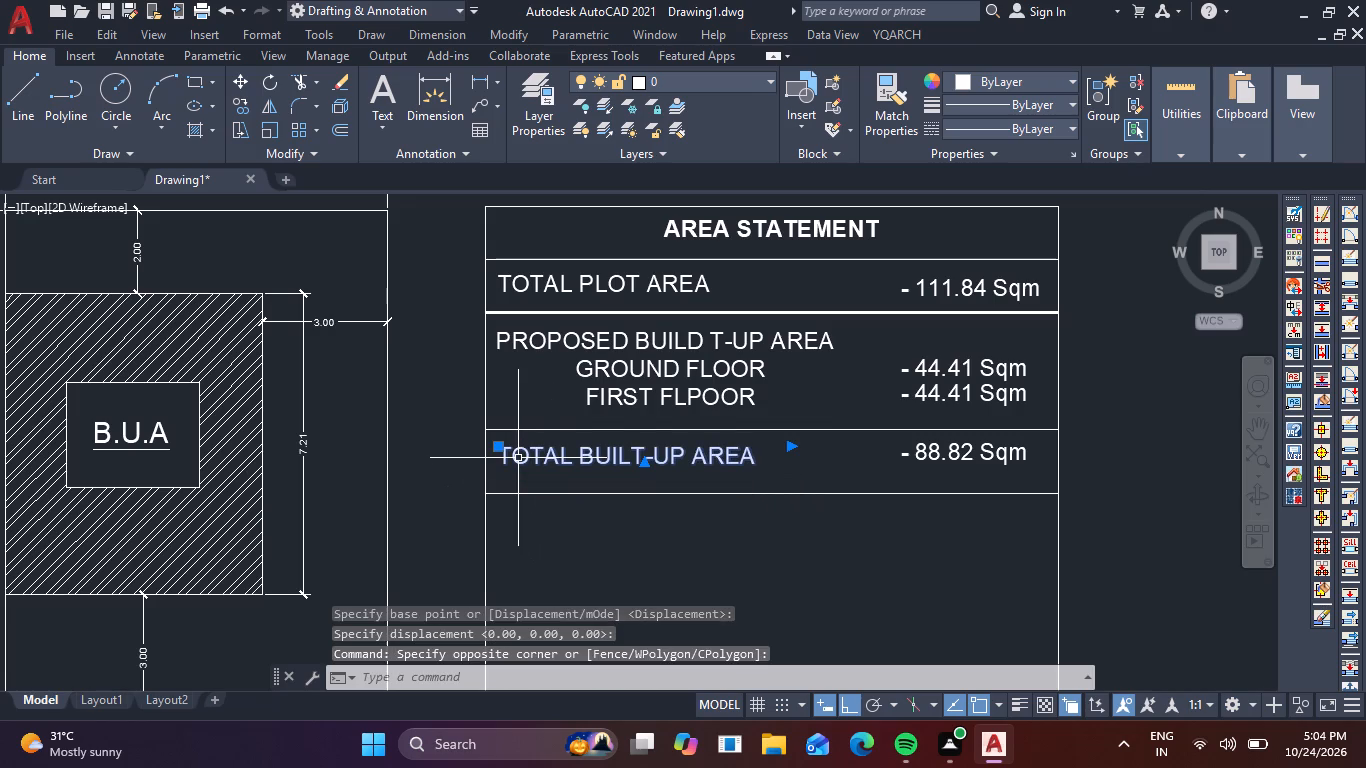
text(co)
key(space)
click(499, 465)
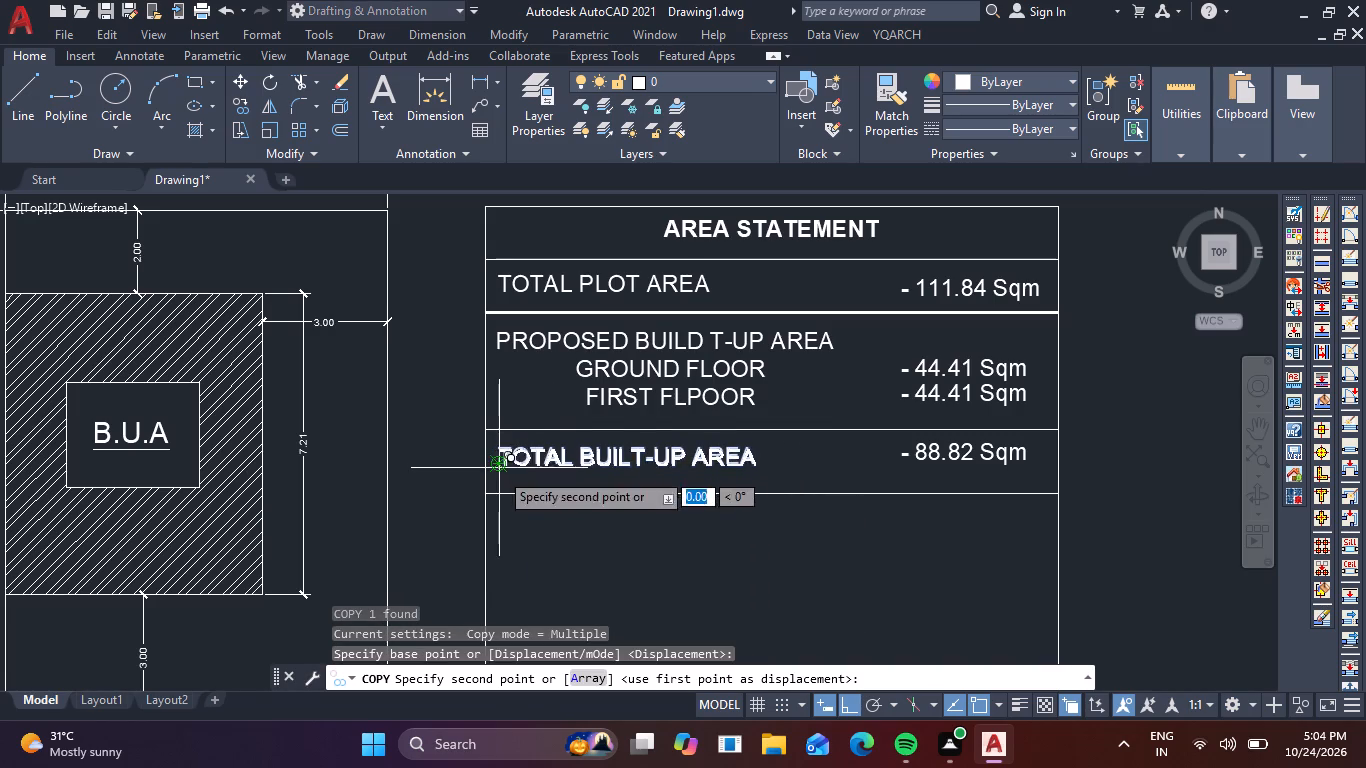
click(499, 526)
key(Escape)
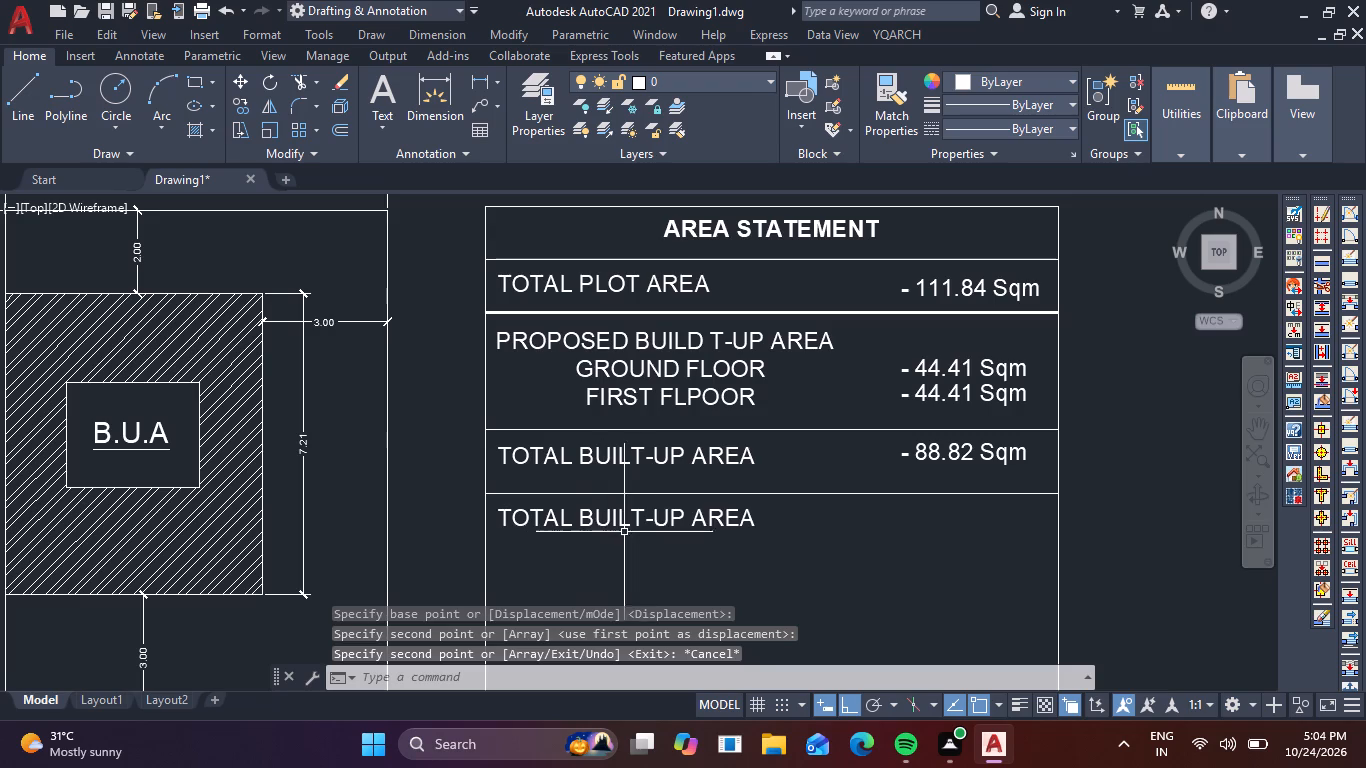
Replace the text of the TOTAL BUILT-UP AREA copy below the last divider with PERMISSIBLE GROUND COVERAGE.
double_click(709, 525)
click(760, 516)
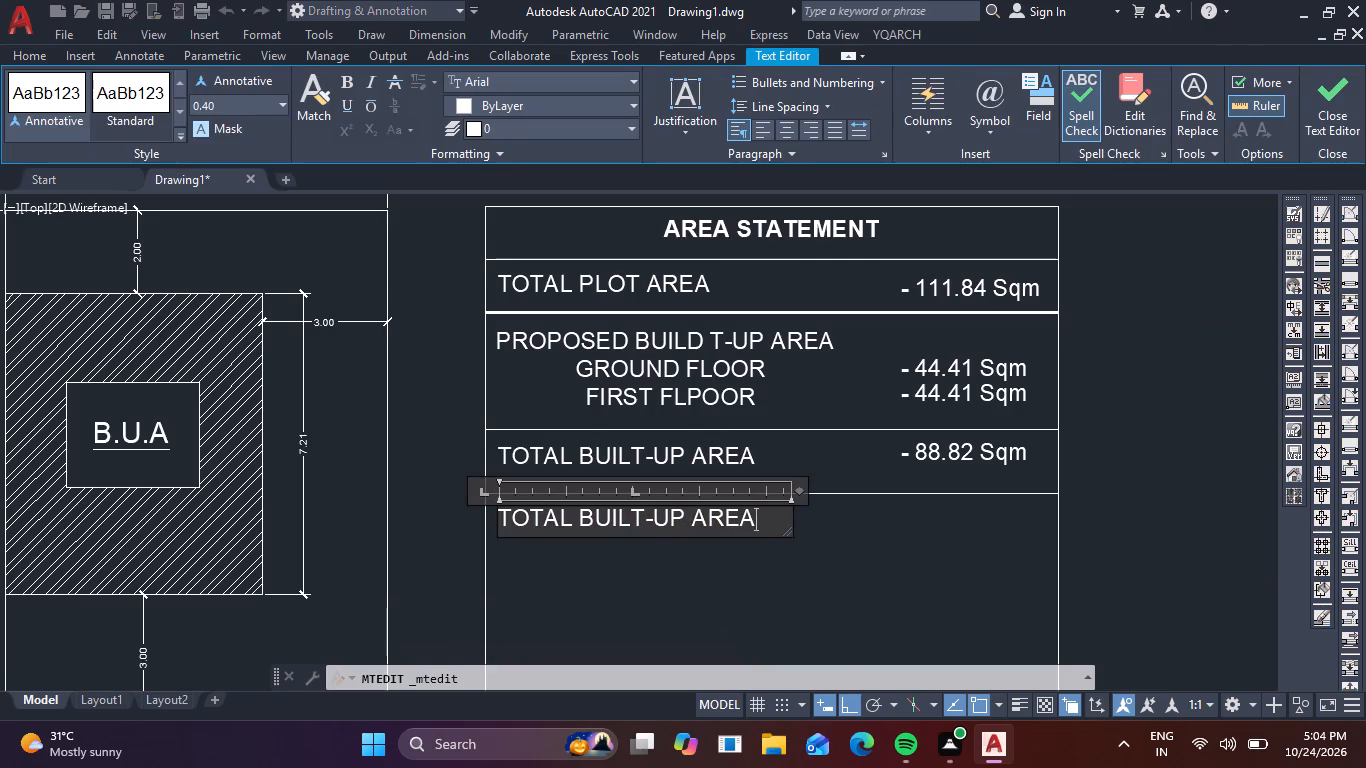
key(BackSpace)
key(BackSpace)
key(BackSpace)
key(BackSpace)
key(BackSpace)
key(BackSpace)
key(BackSpace)
key(BackSpace)
key(BackSpace)
key(BackSpace)
key(BackSpace)
key(BackSpace)
key(BackSpace)
key(BackSpace)
key(BackSpace)
key(BackSpace)
key(BackSpace)
key(BackSpace)
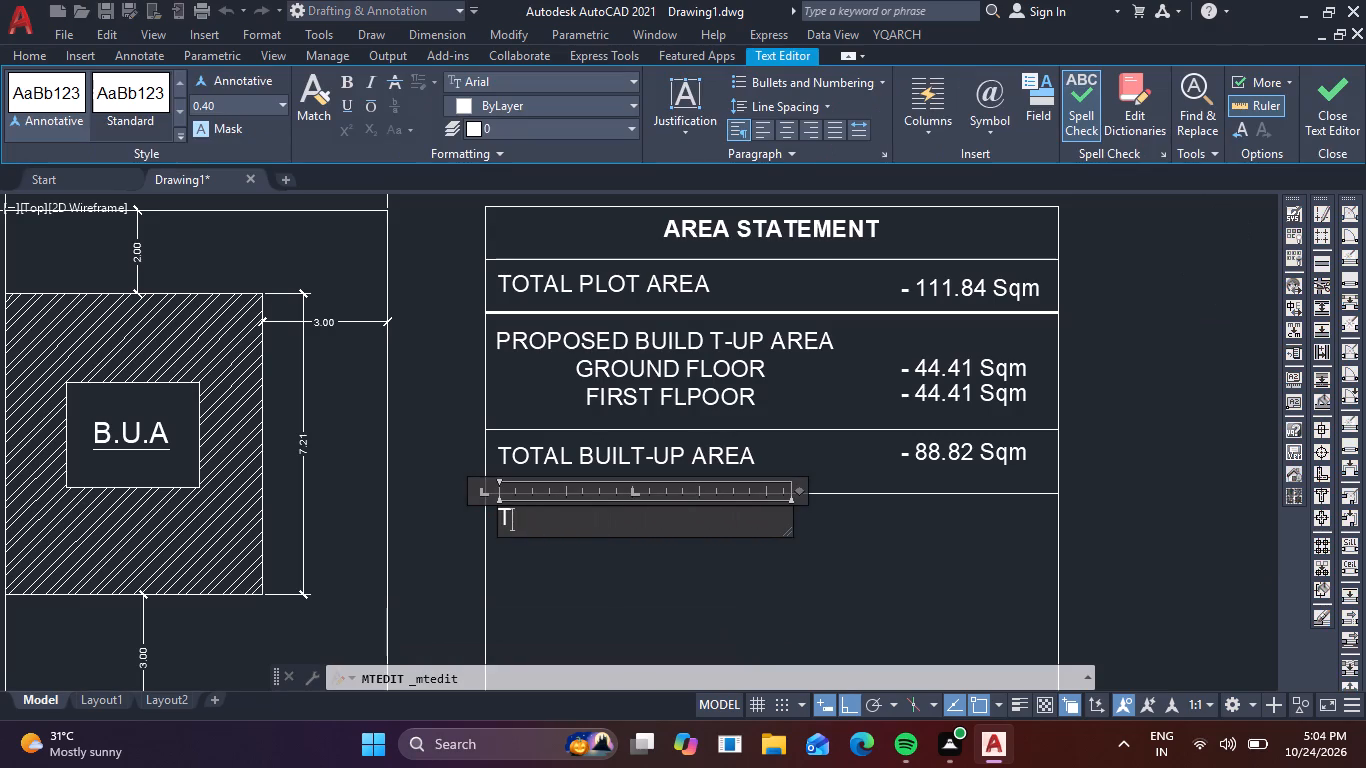
key(BackSpace)
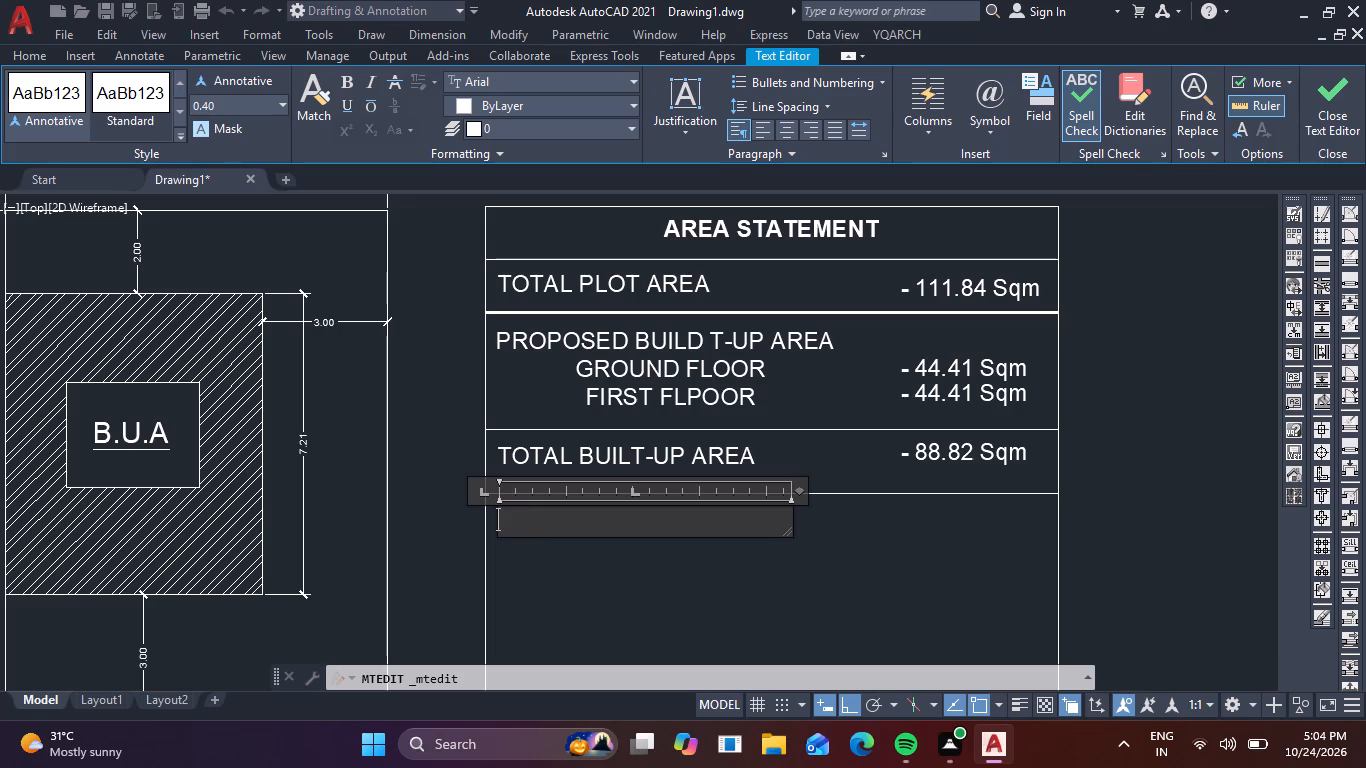
text(per)
text(mis)
key(i)
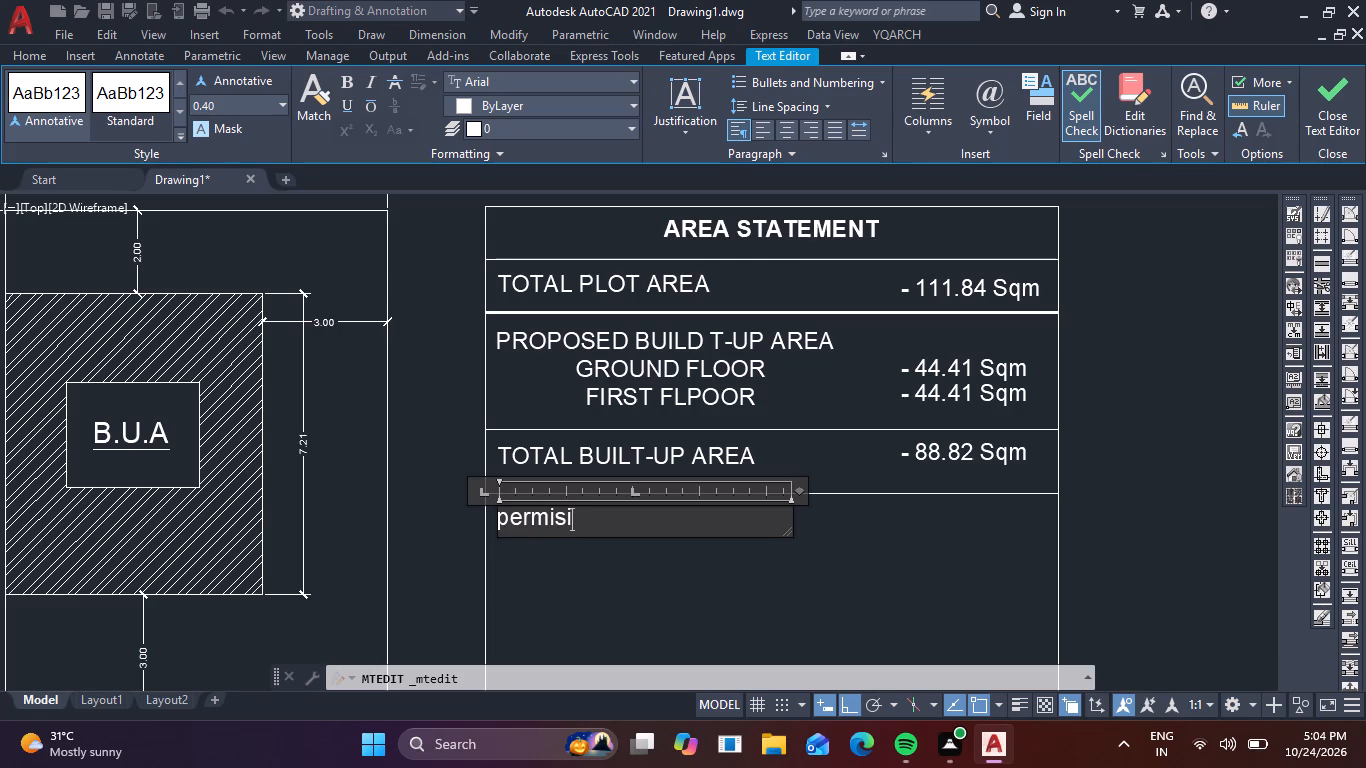
key(BackSpace)
key(BackSpace)
key(BackSpace)
key(BackSpace)
key(BackSpace)
key(BackSpace)
key(BackSpace)
key(BackSpace)
key(BackSpace)
key(BackSpace)
key(BackSpace)
key(BackSpace)
key(BackSpace)
key(BackSpace)
key(BackSpace)
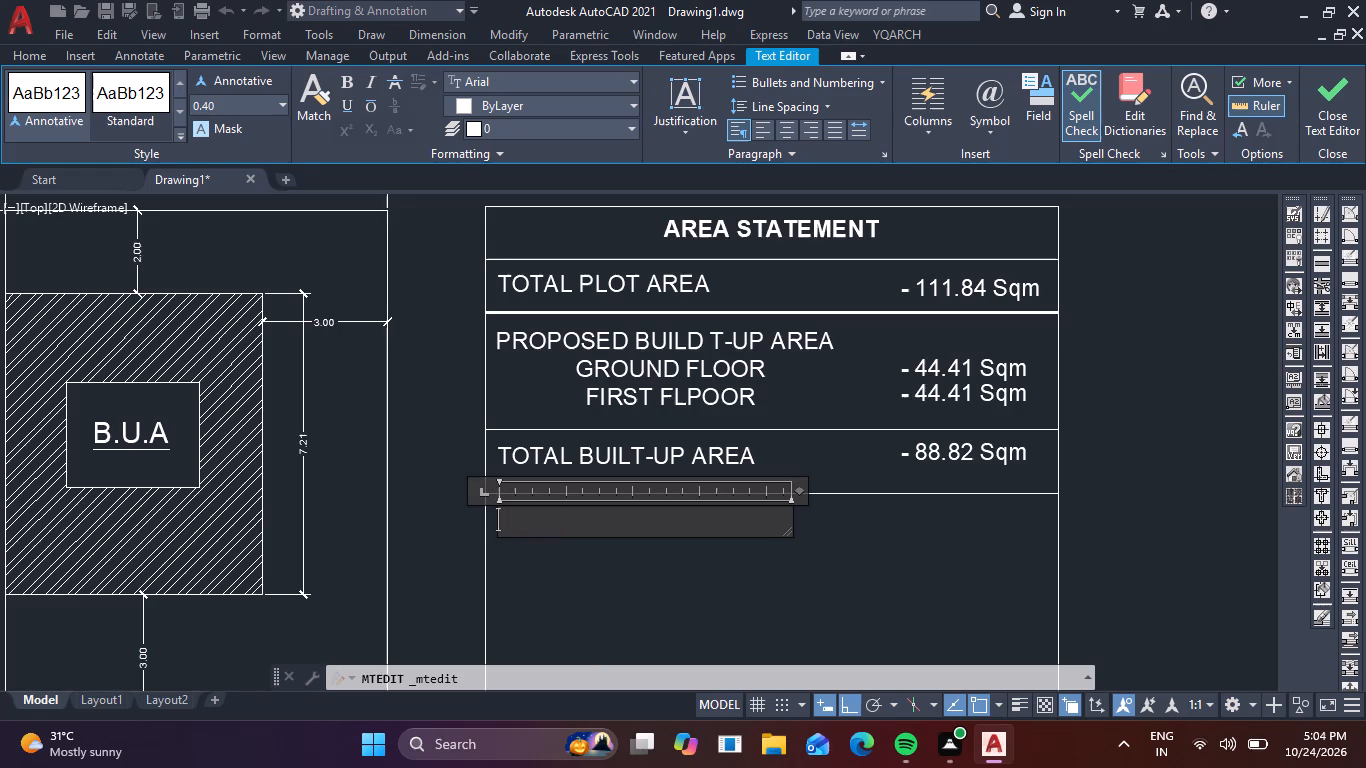
text(PE)
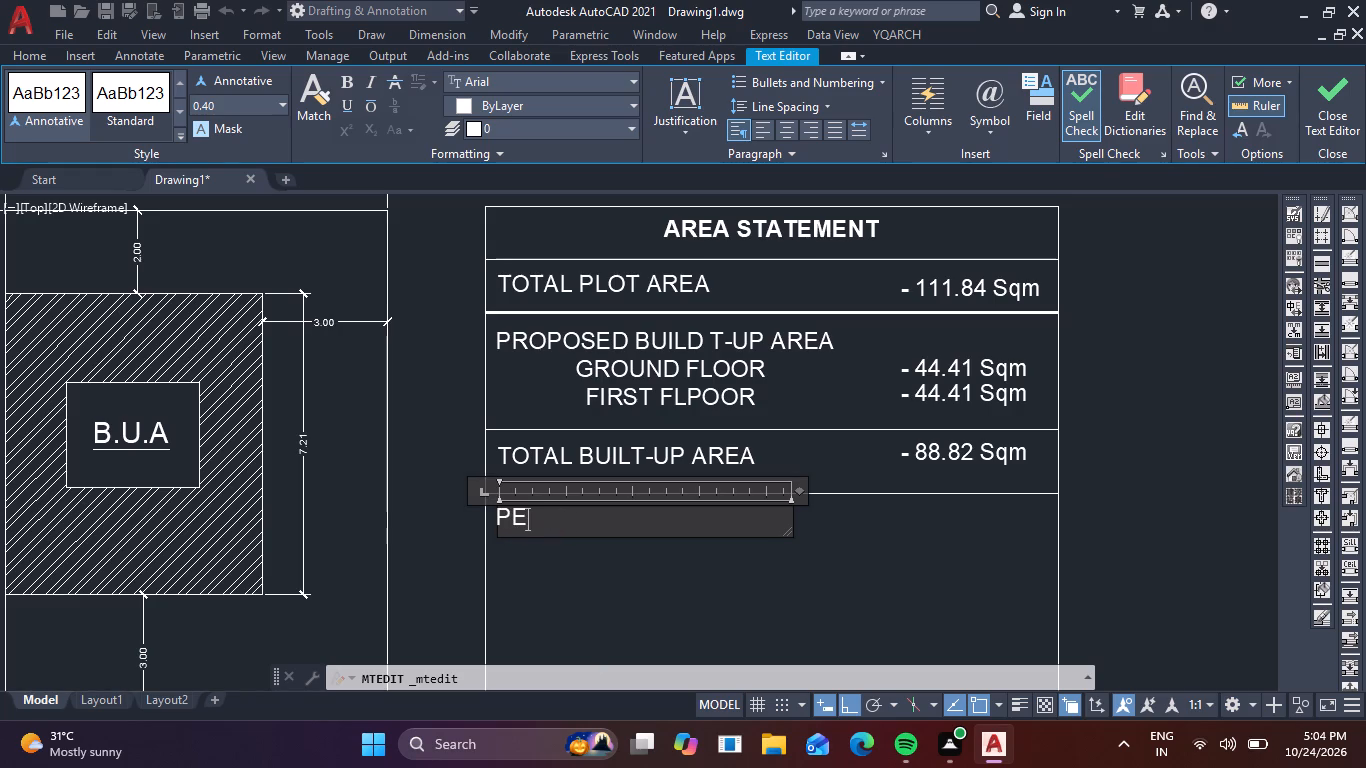
key(r)
text(MI)
text(SS)
key(i)
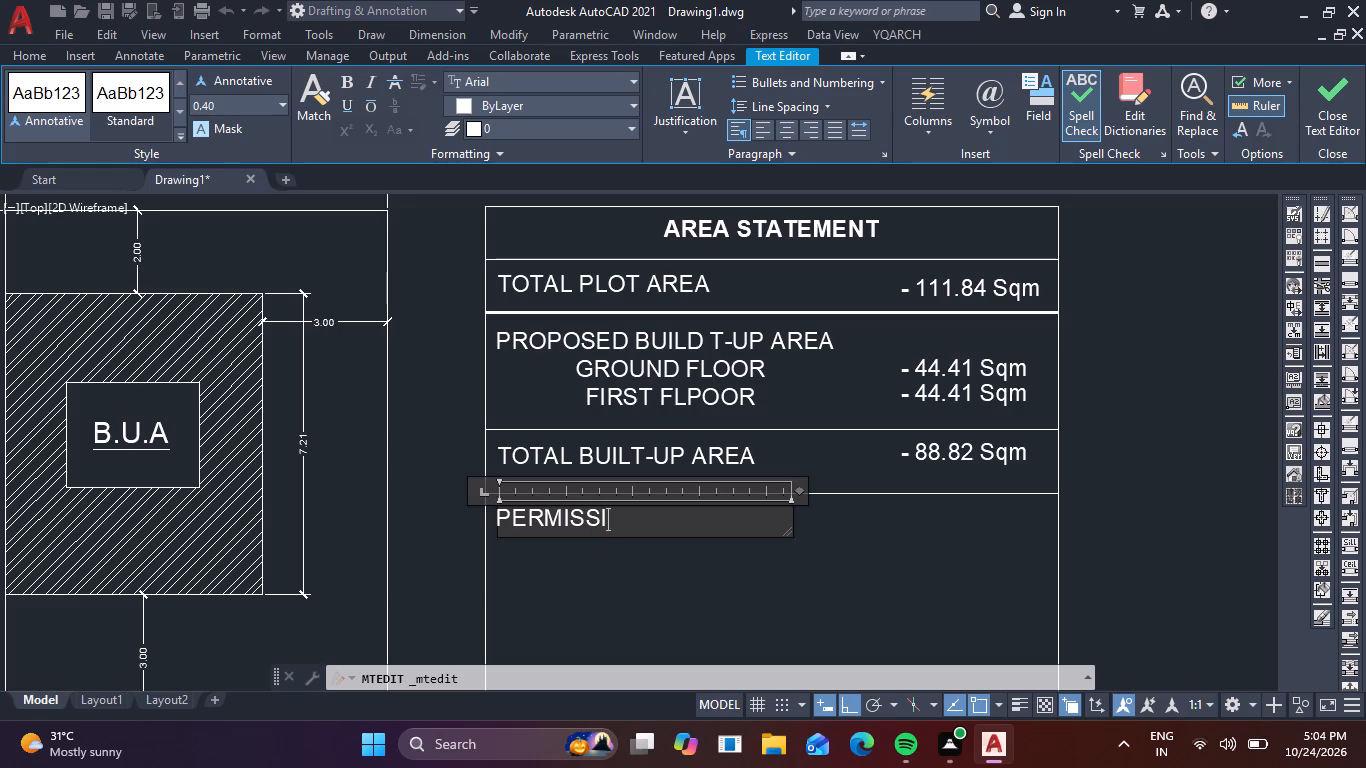
text(BLE)
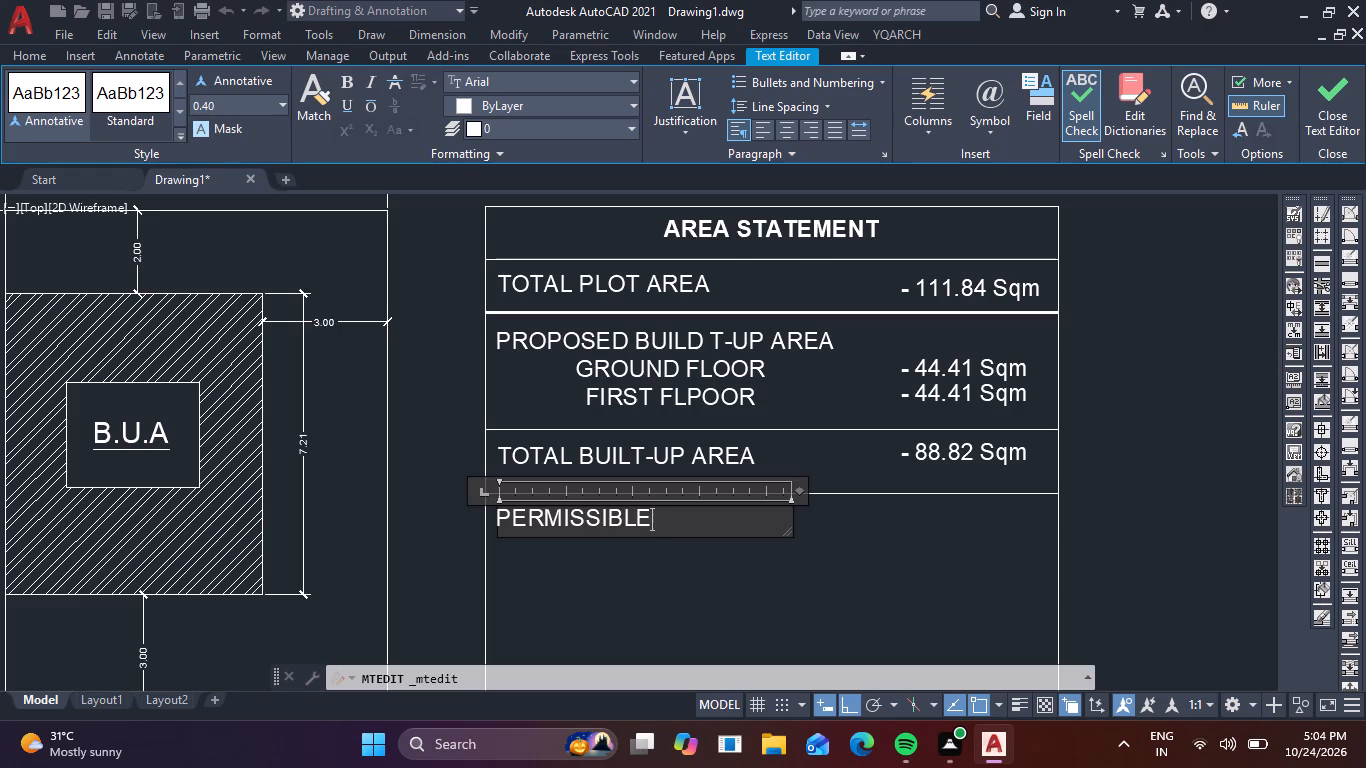
key(space)
text(GROUND)
key(space)
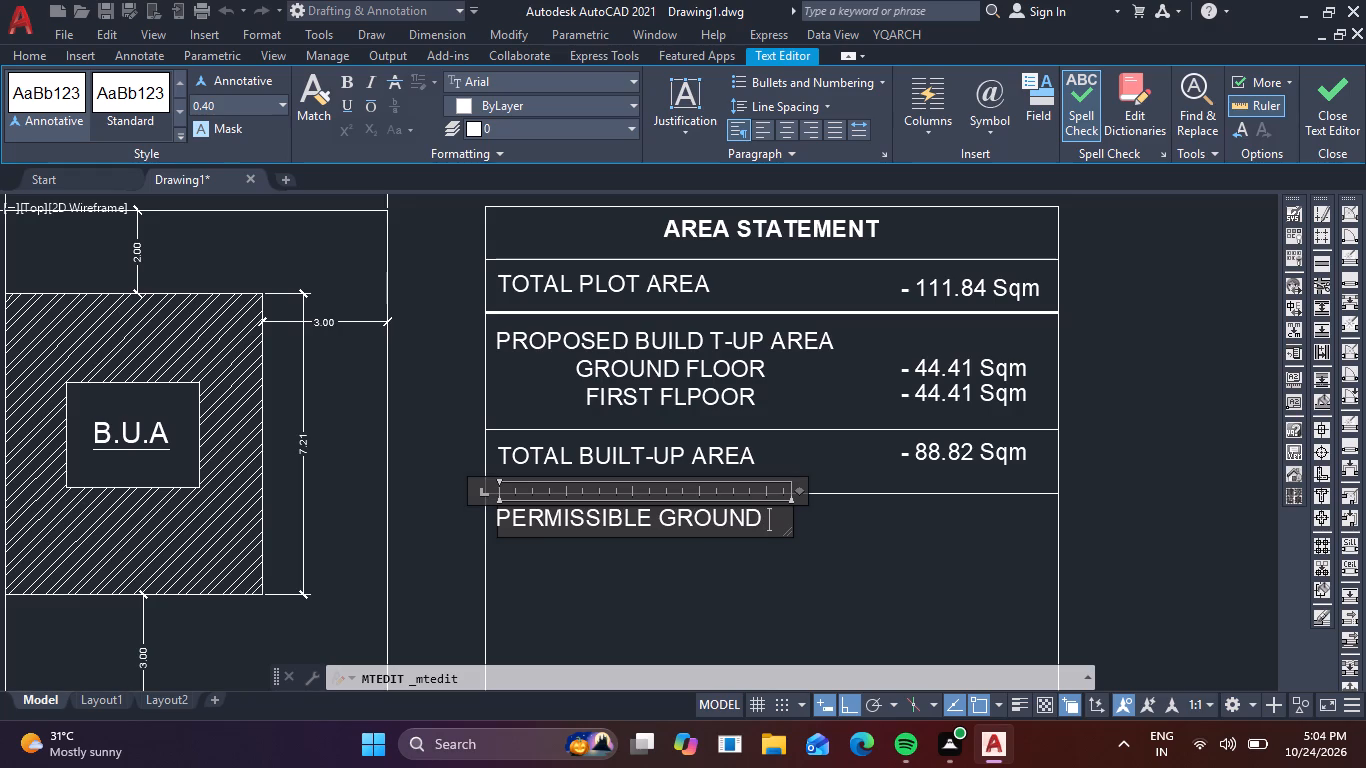
text(CO)
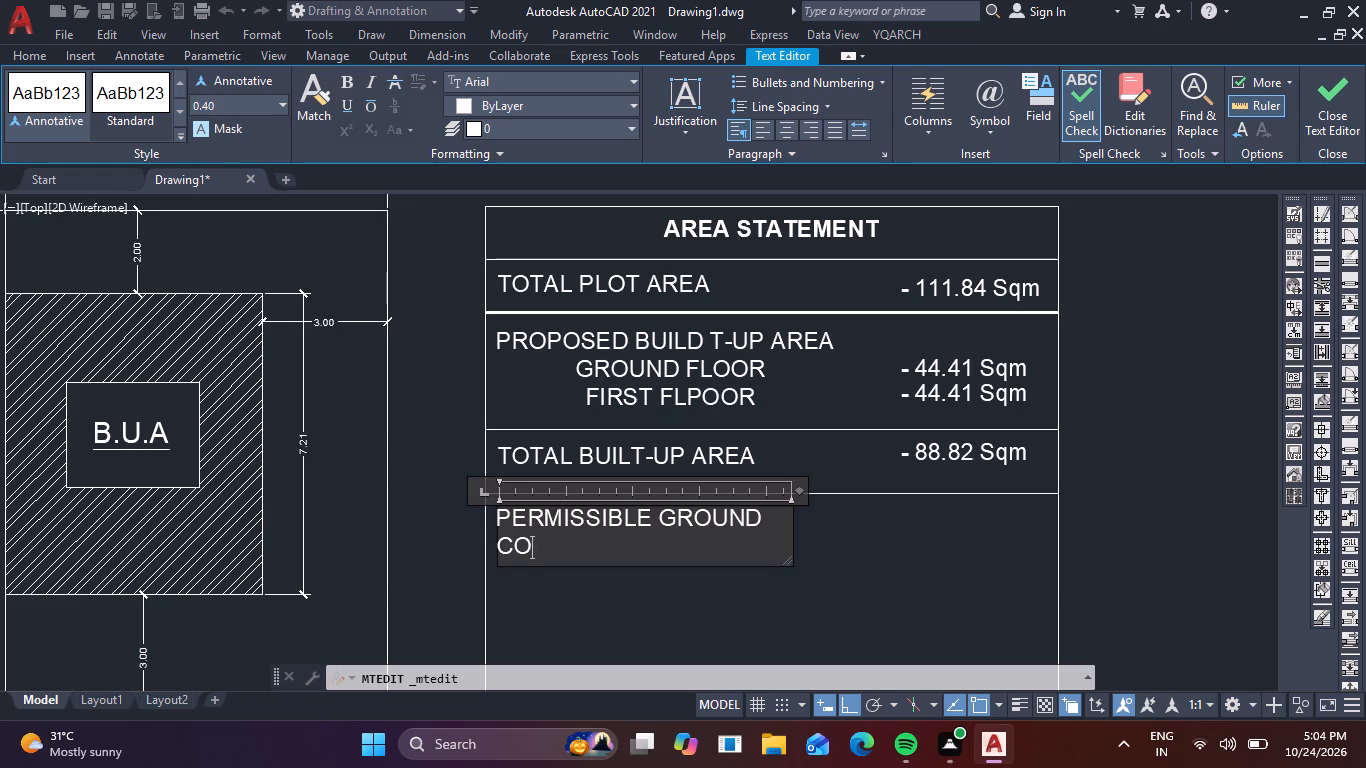
text(VE)
text(RA)
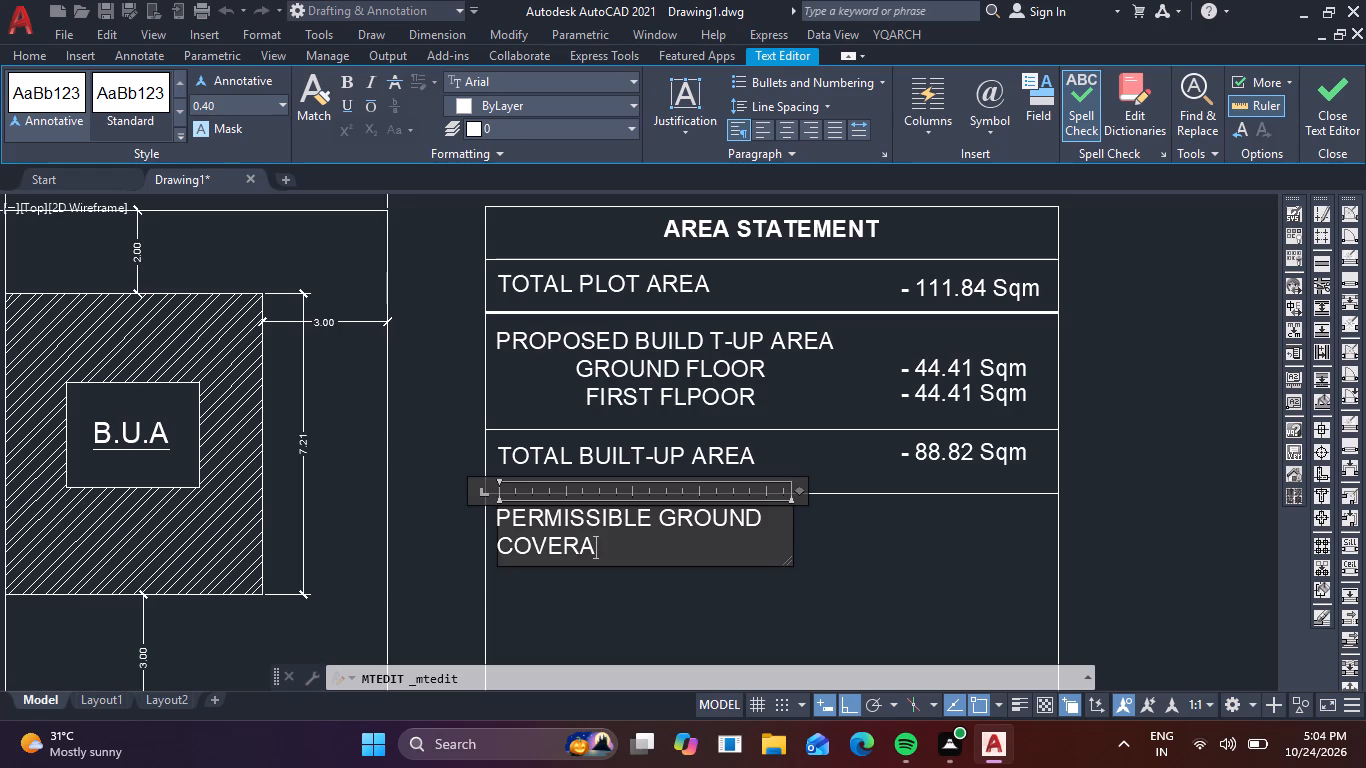
text(GE)
Widen the PERMISSIBLE GROUND COVERAGE text frame so the label fits on one line, and finish editing.
drag(797, 488, 918, 491)
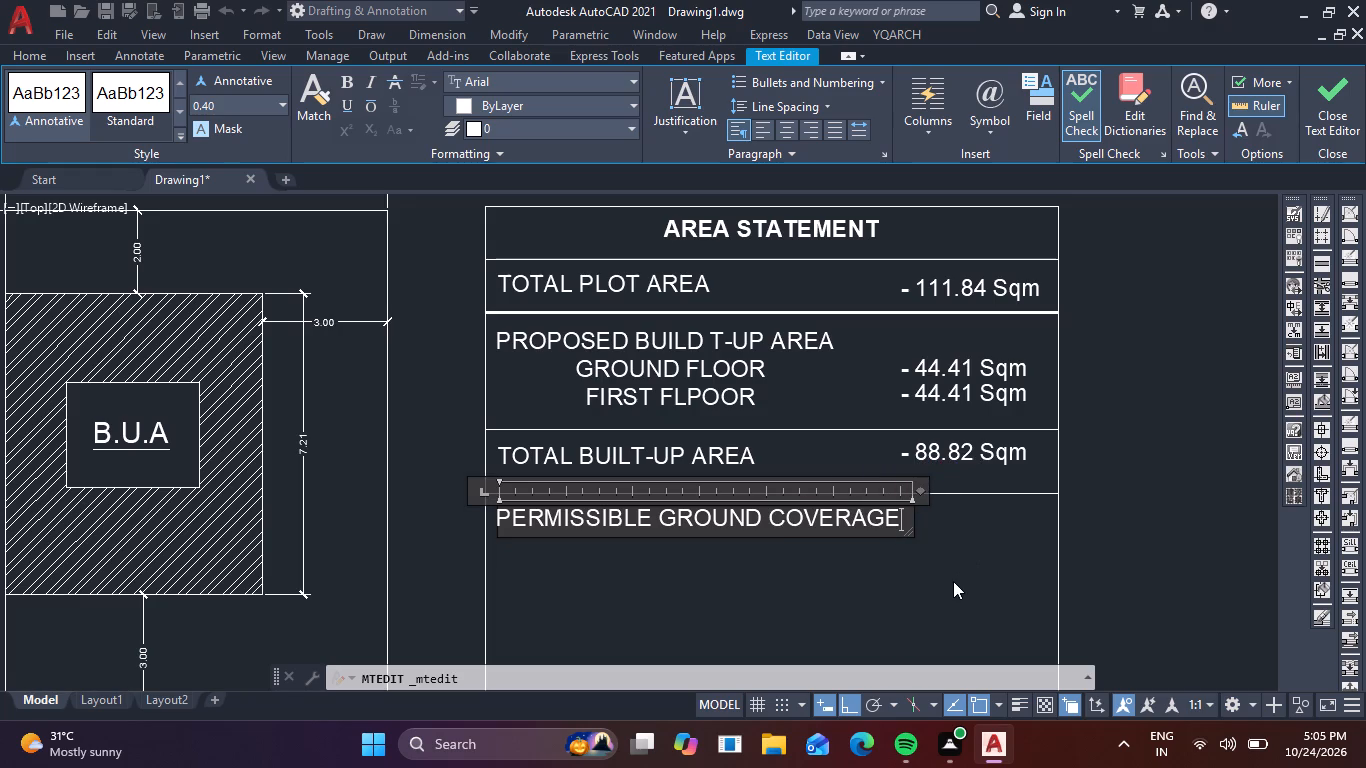
click(950, 584)
Copy the 88.82 Sqm value straight down about 1.52 units, into the PERMISSIBLE GROUND COVERAGE row.
click(937, 453)
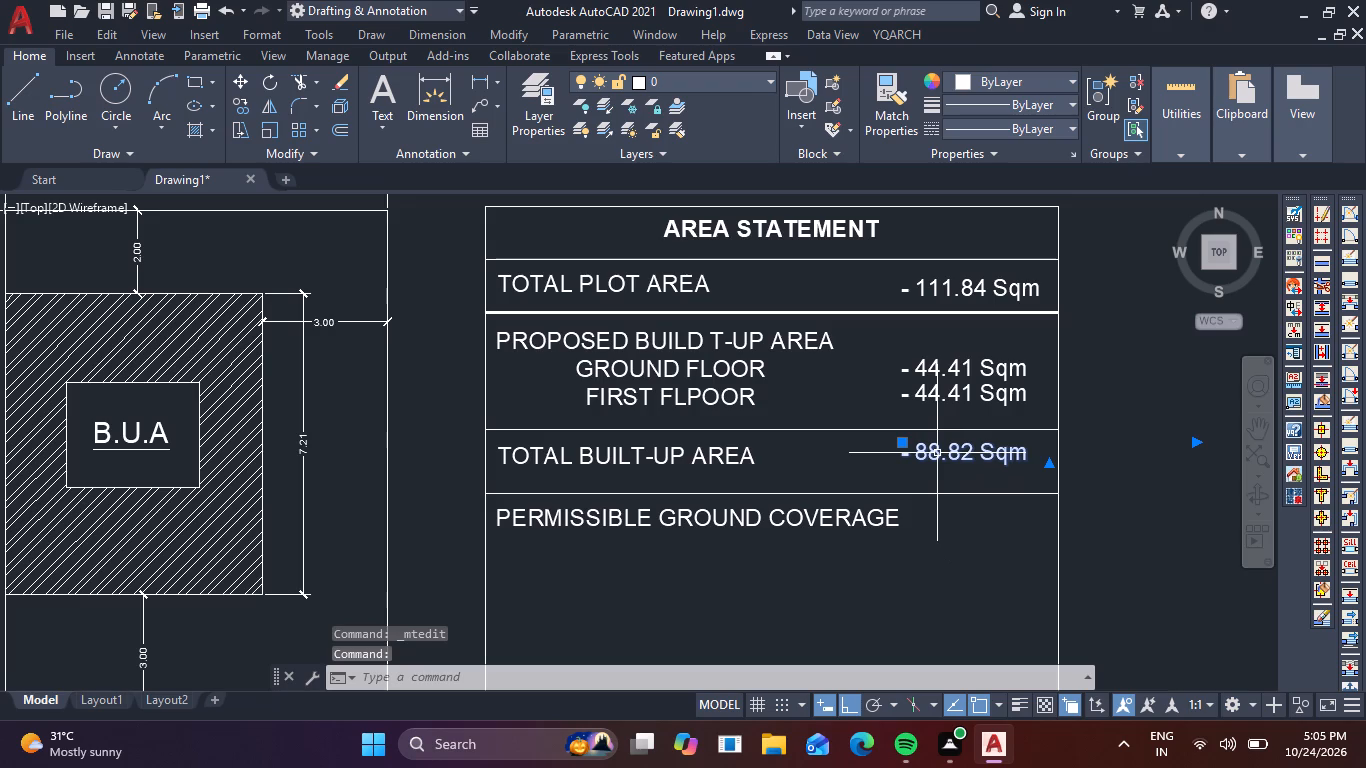
text(CO)
key(space)
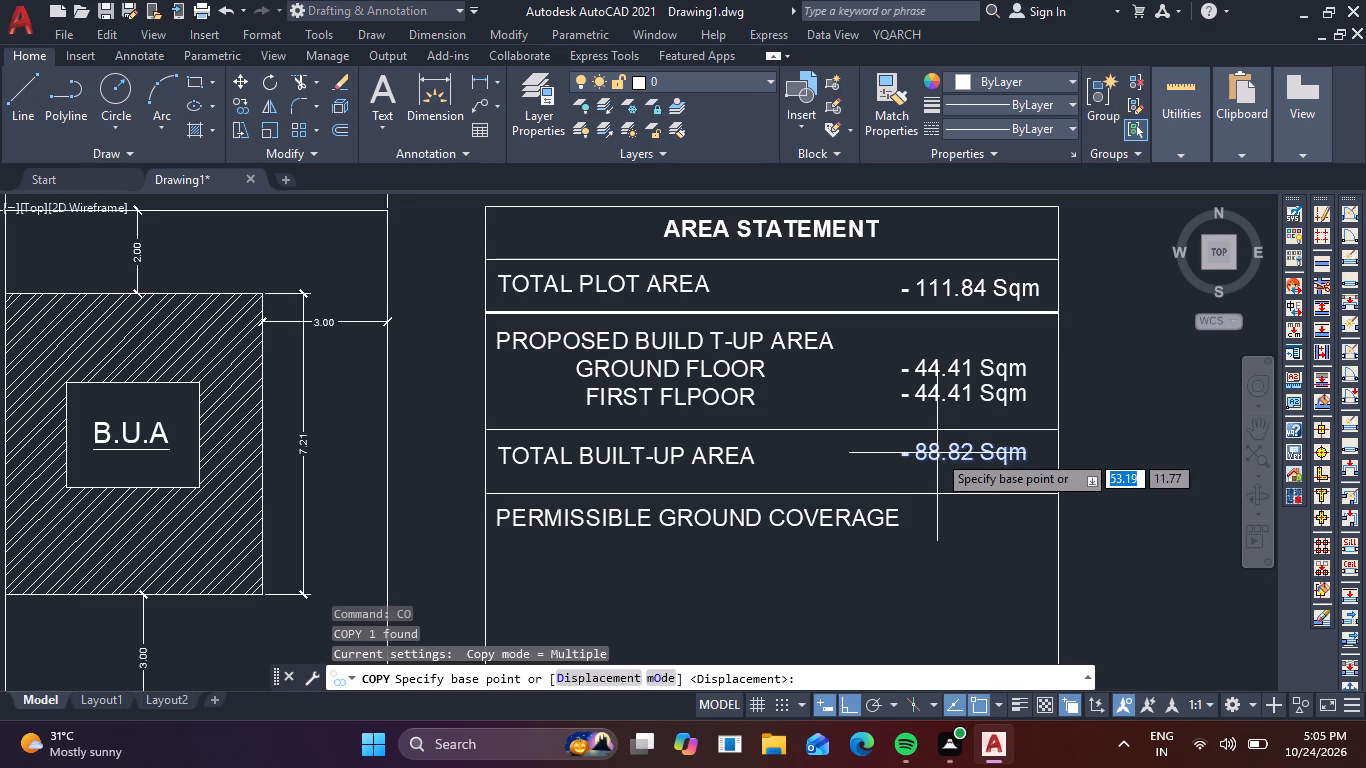
click(899, 462)
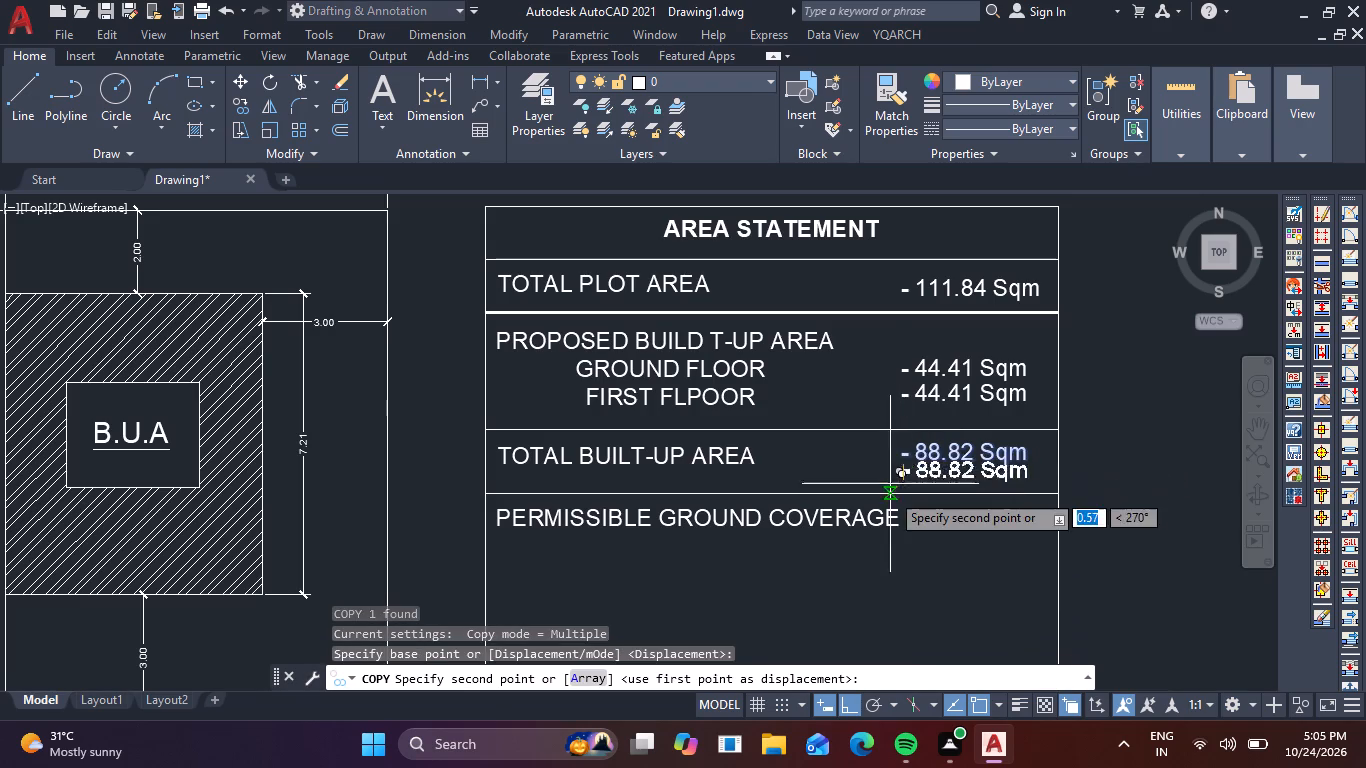
scroll(899, 532, up, 2)
click(909, 523)
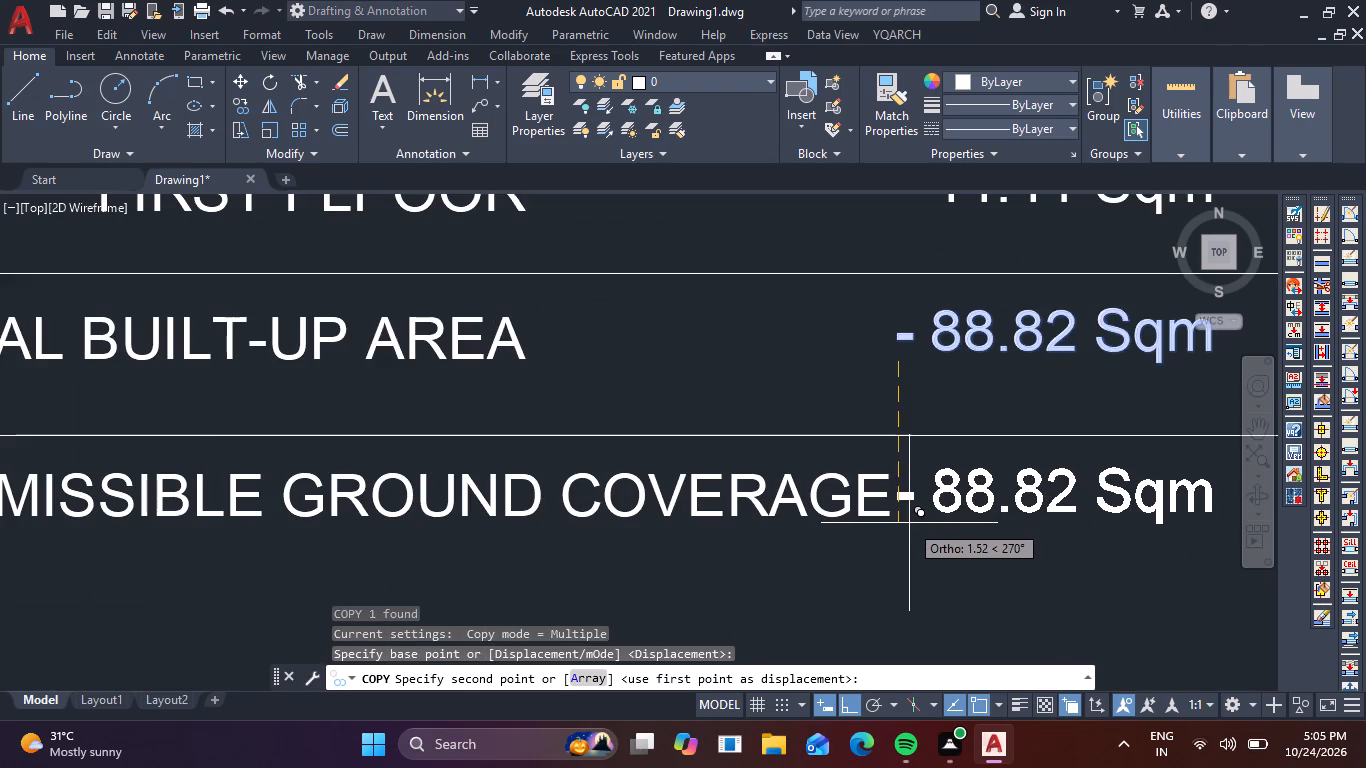
key(Escape)
scroll(917, 519, down, 1)
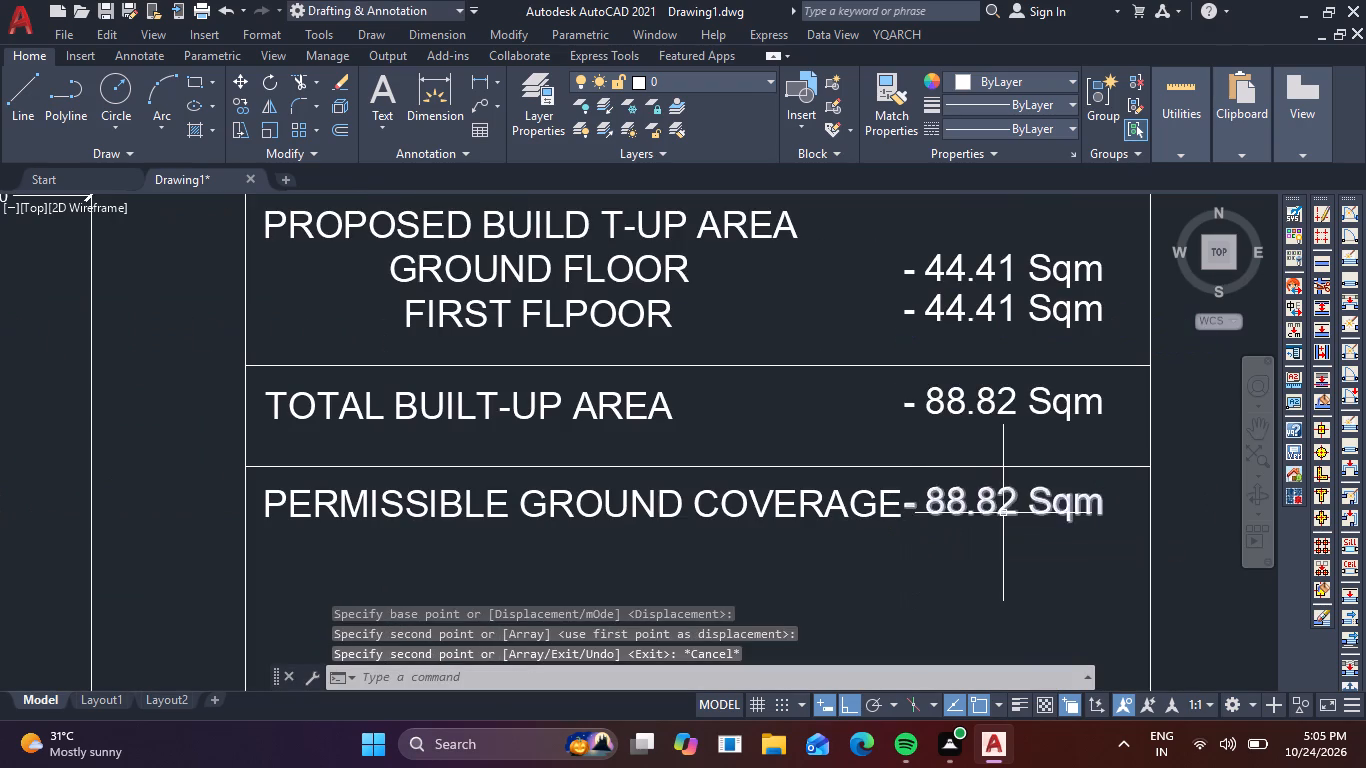
Change the copied value beside PERMISSIBLE GROUND COVERAGE to - 60%.
double_click(1003, 513)
click(1137, 506)
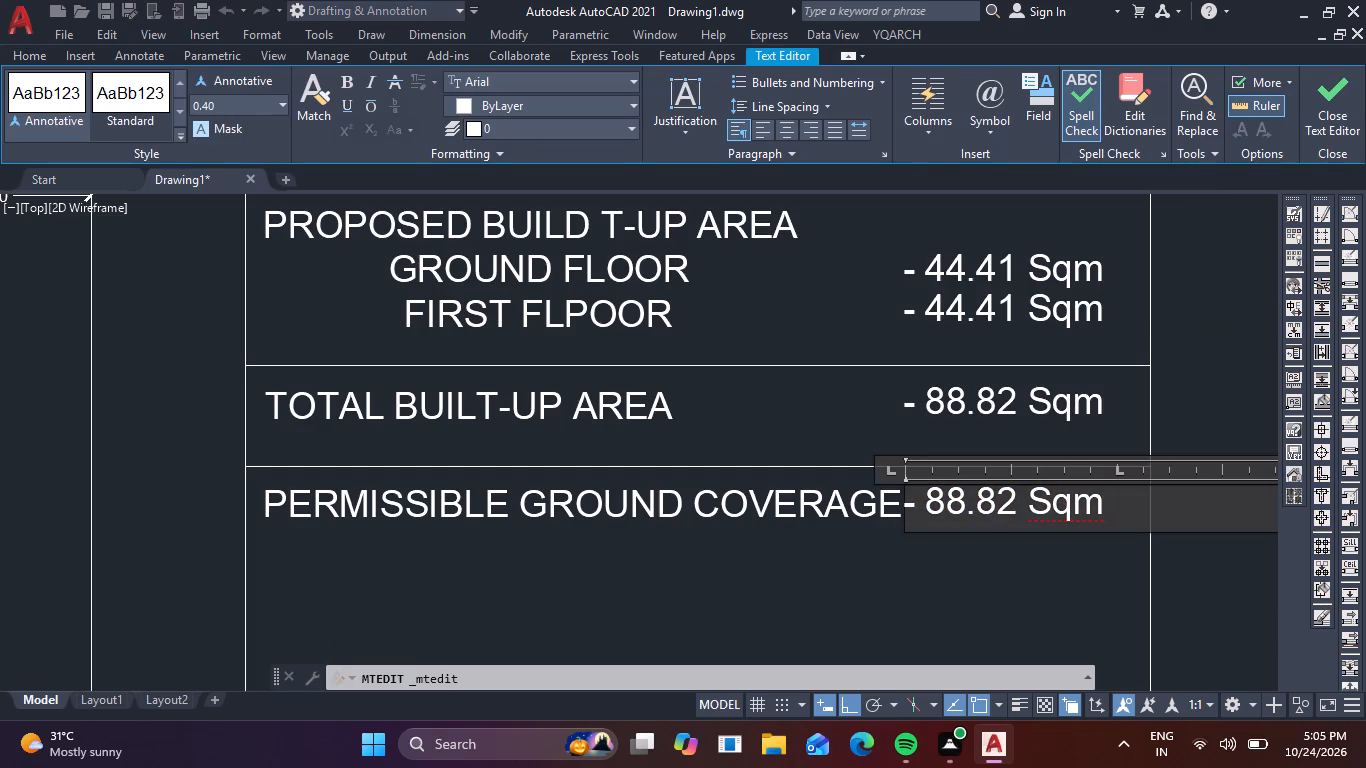
key(BackSpace)
key(BackSpace)
key(BackSpace)
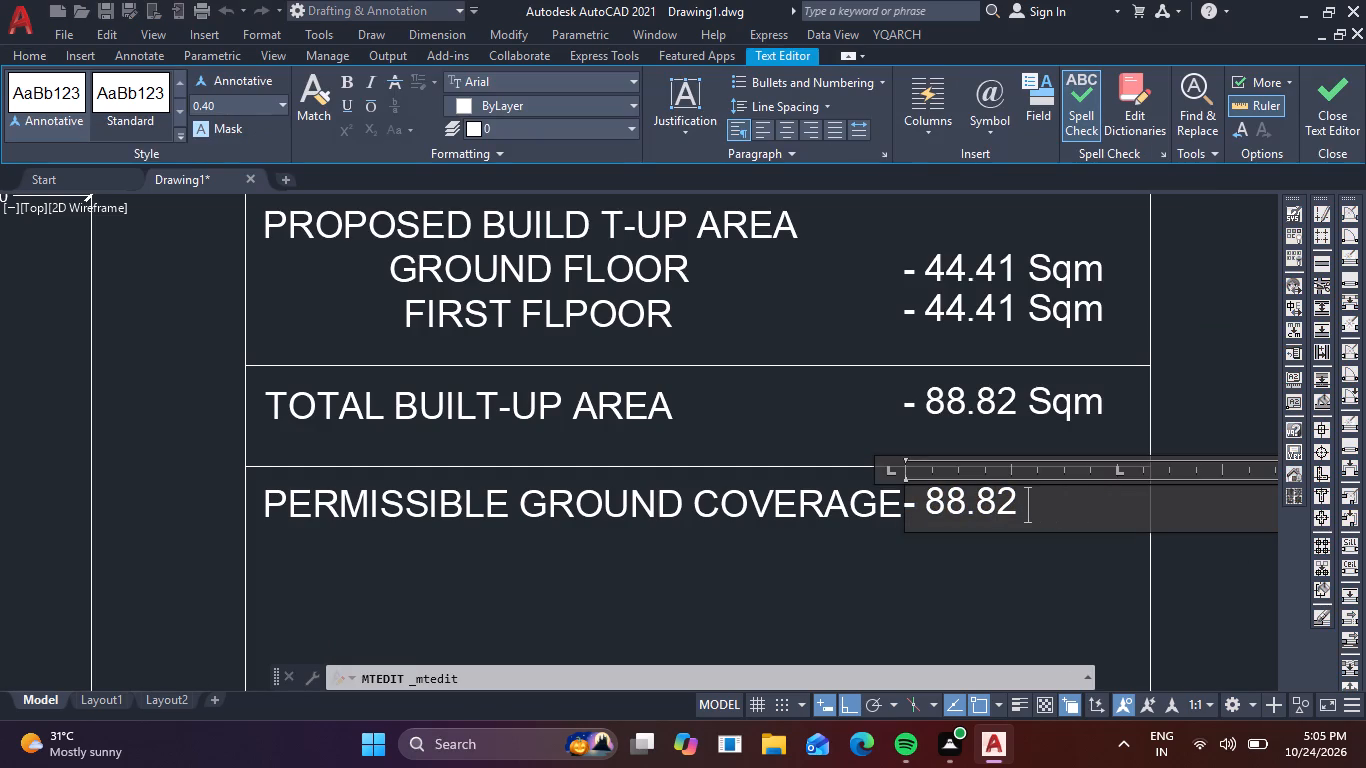
key(BackSpace)
key(BackSpace)
key(BackSpace)
key(BackSpace)
key(BackSpace)
key(BackSpace)
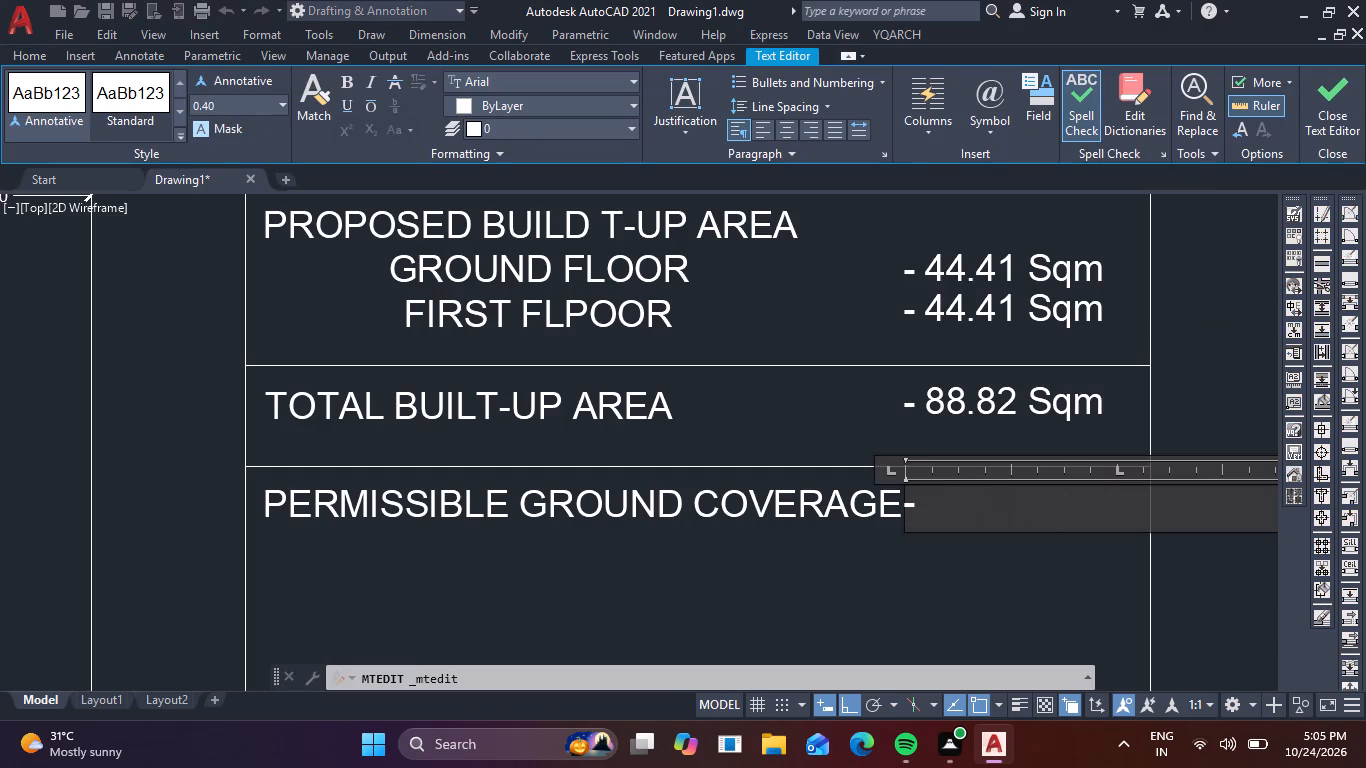
text(60)
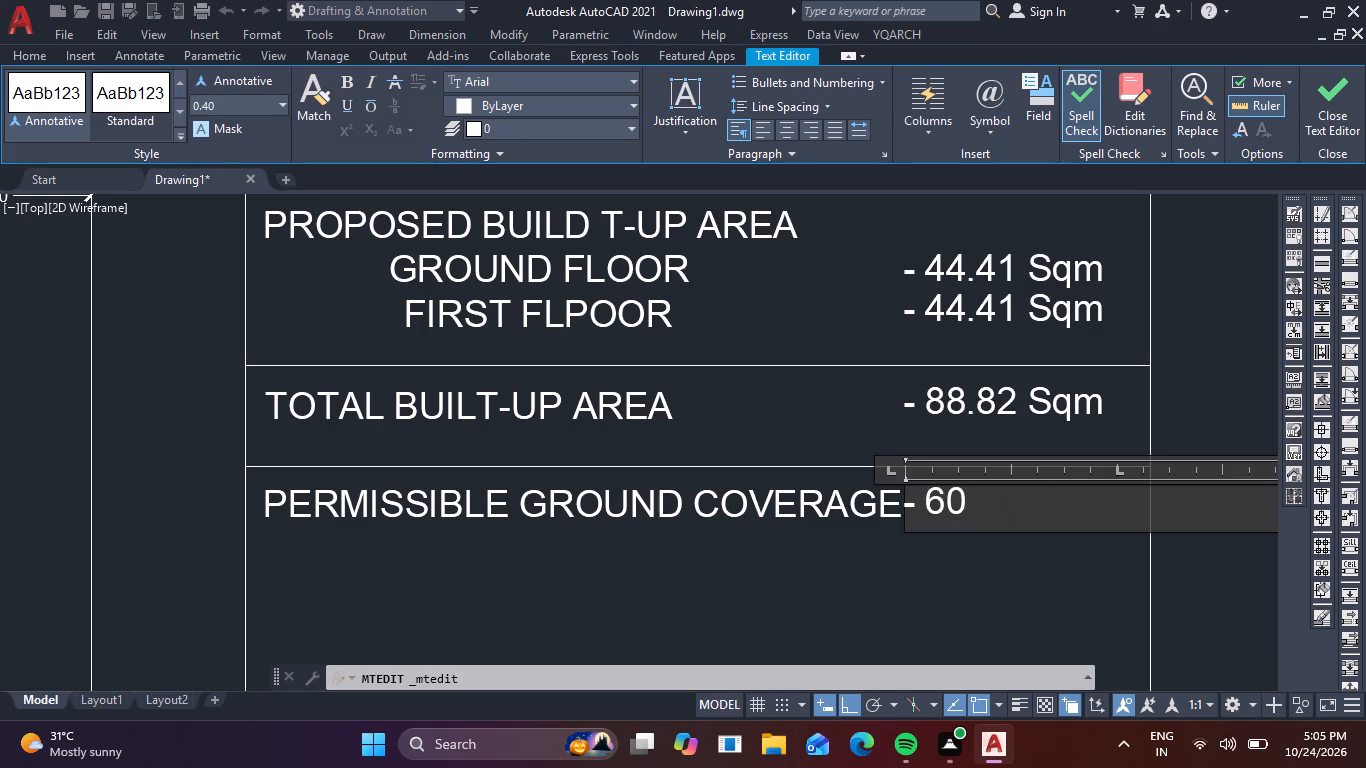
key(shift+percent)
click(950, 577)
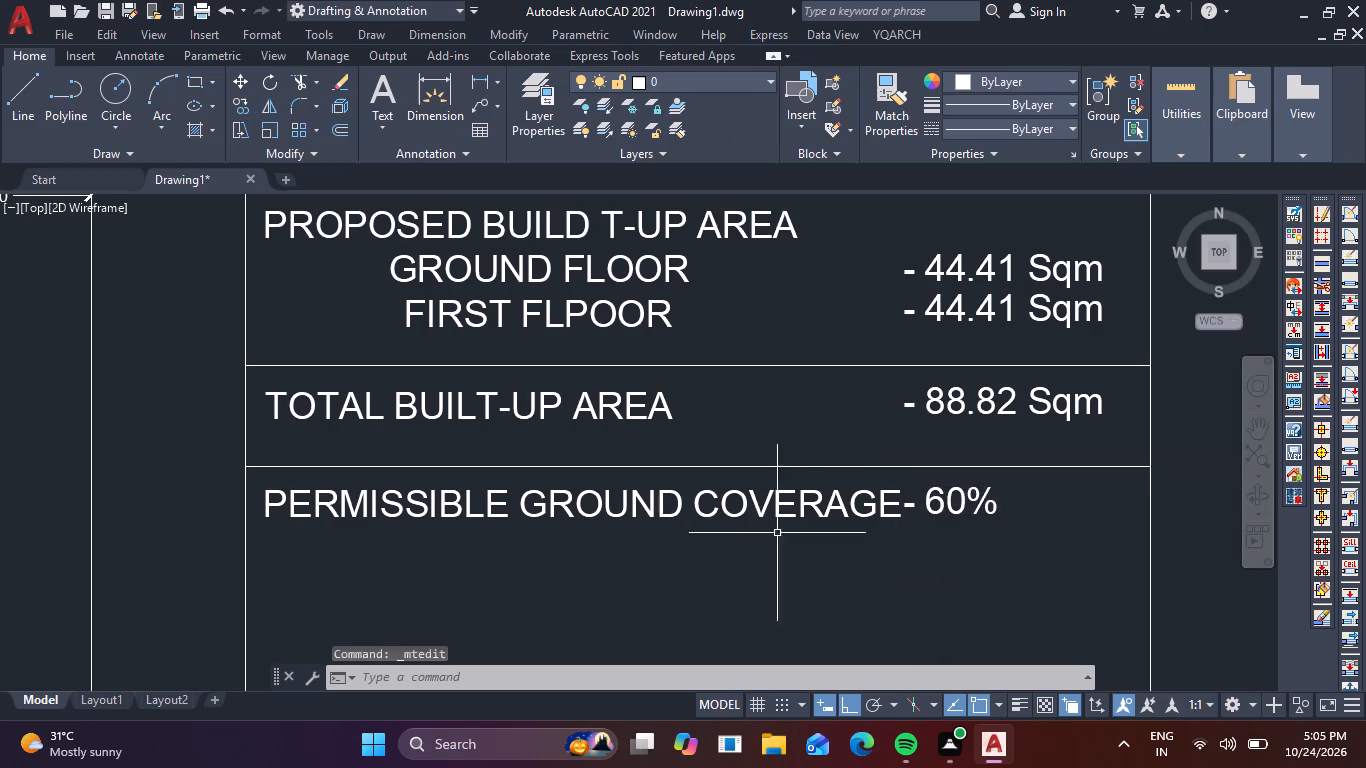
Copy the PERMISSIBLE GROUND COVERAGE label straight down about 0.9 units, directly below the original.
click(751, 496)
text(CO)
key(space)
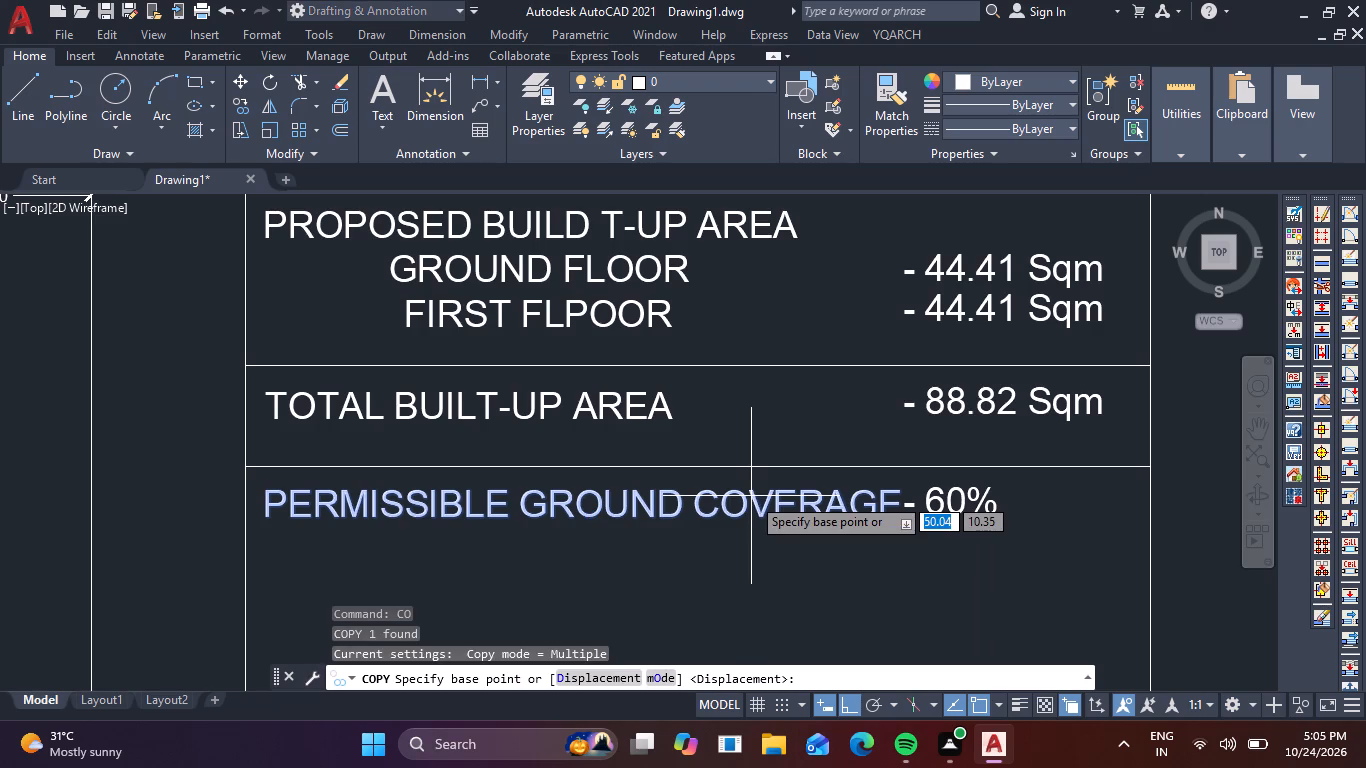
click(746, 496)
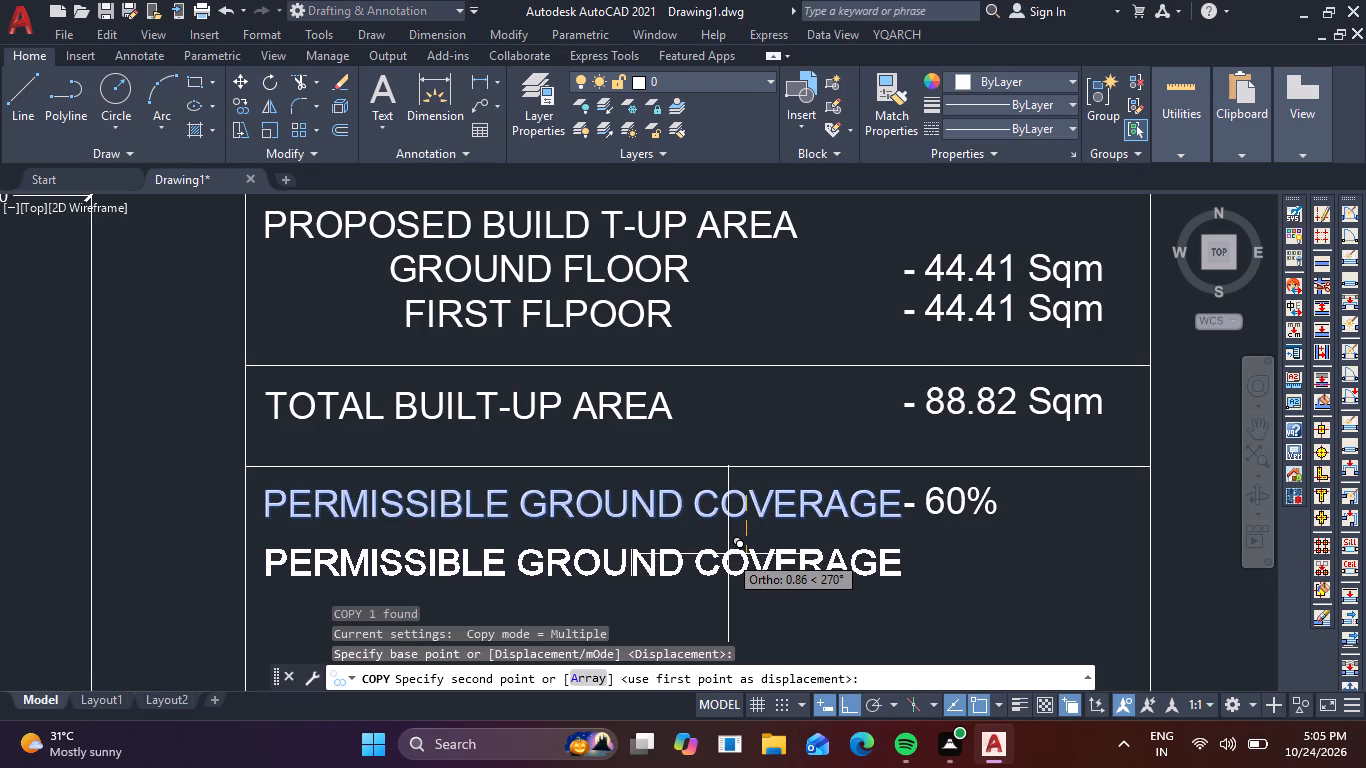
click(726, 554)
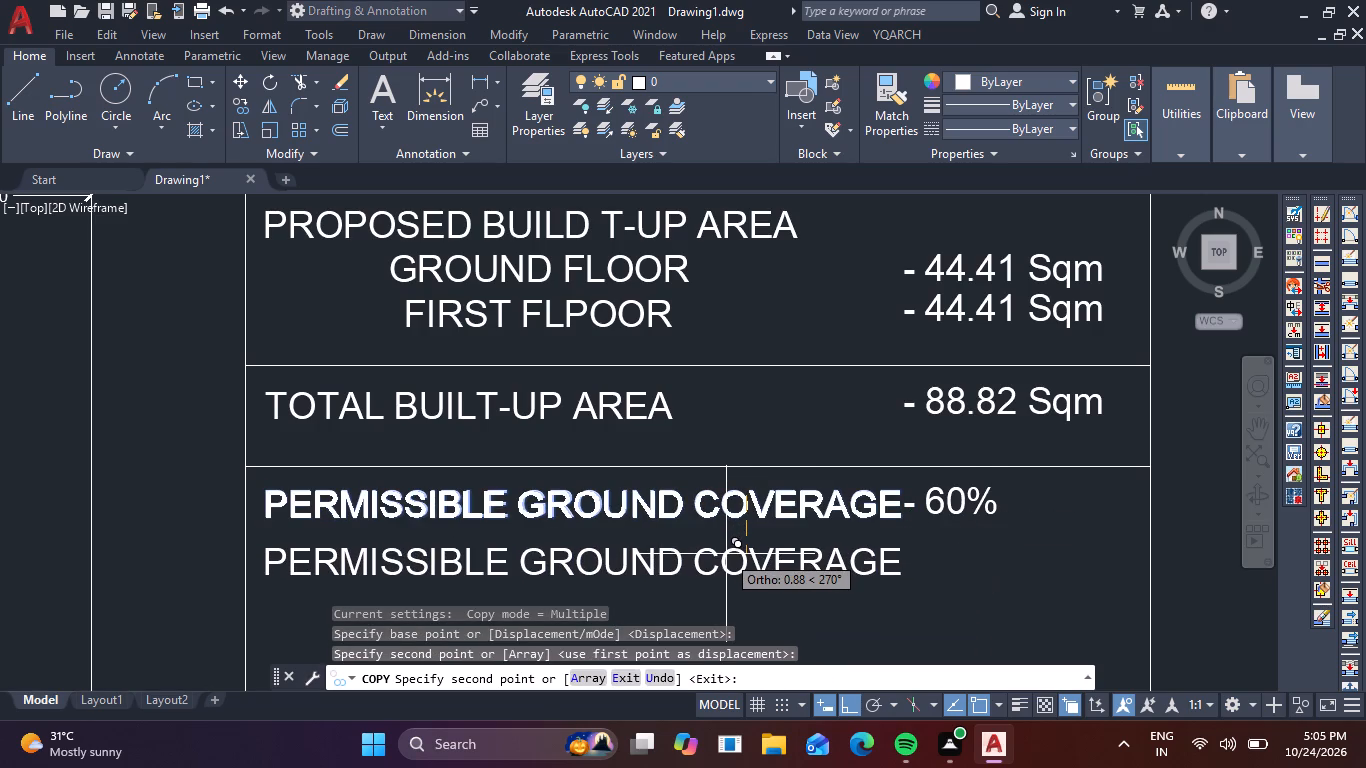
key(Escape)
Change the copied label below PERMISSIBLE GROUND COVERAGE to PERMISSIBLE F.A.R and finish editing.
double_click(725, 555)
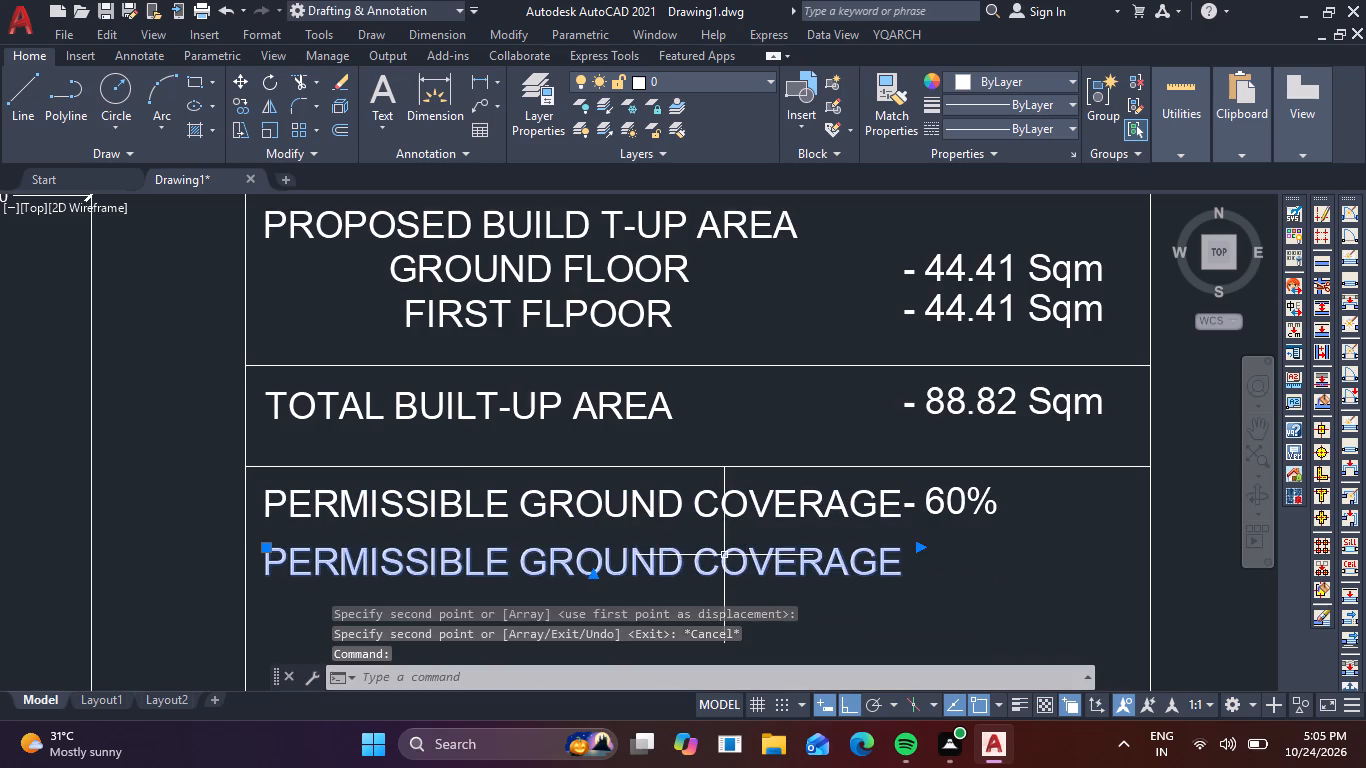
click(902, 572)
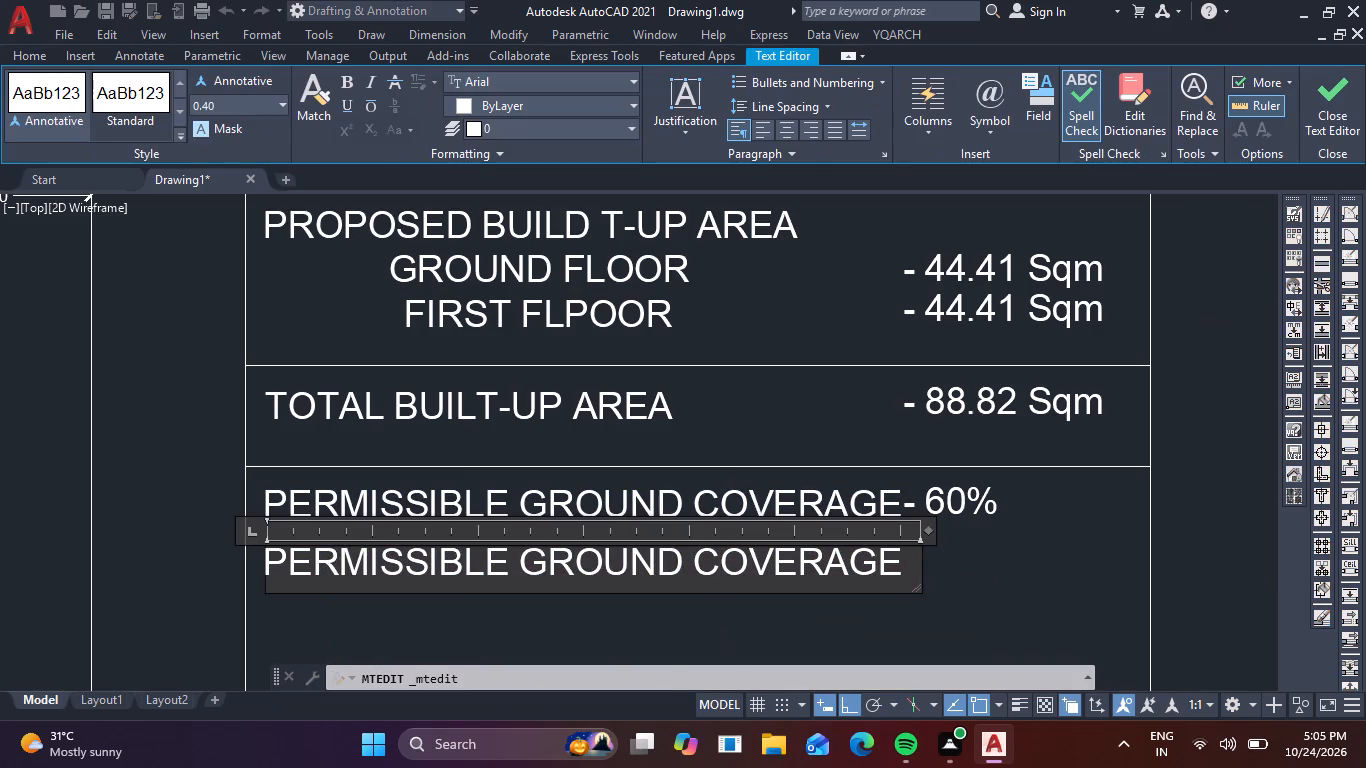
key(BackSpace)
key(BackSpace)
key(BackSpace)
key(BackSpace)
key(BackSpace)
key(BackSpace)
key(BackSpace)
key(BackSpace)
key(BackSpace)
key(BackSpace)
key(BackSpace)
key(BackSpace)
key(BackSpace)
key(BackSpace)
key(BackSpace)
key(BackSpace)
key(BackSpace)
key(BackSpace)
key(BackSpace)
key(BackSpace)
key(BackSpace)
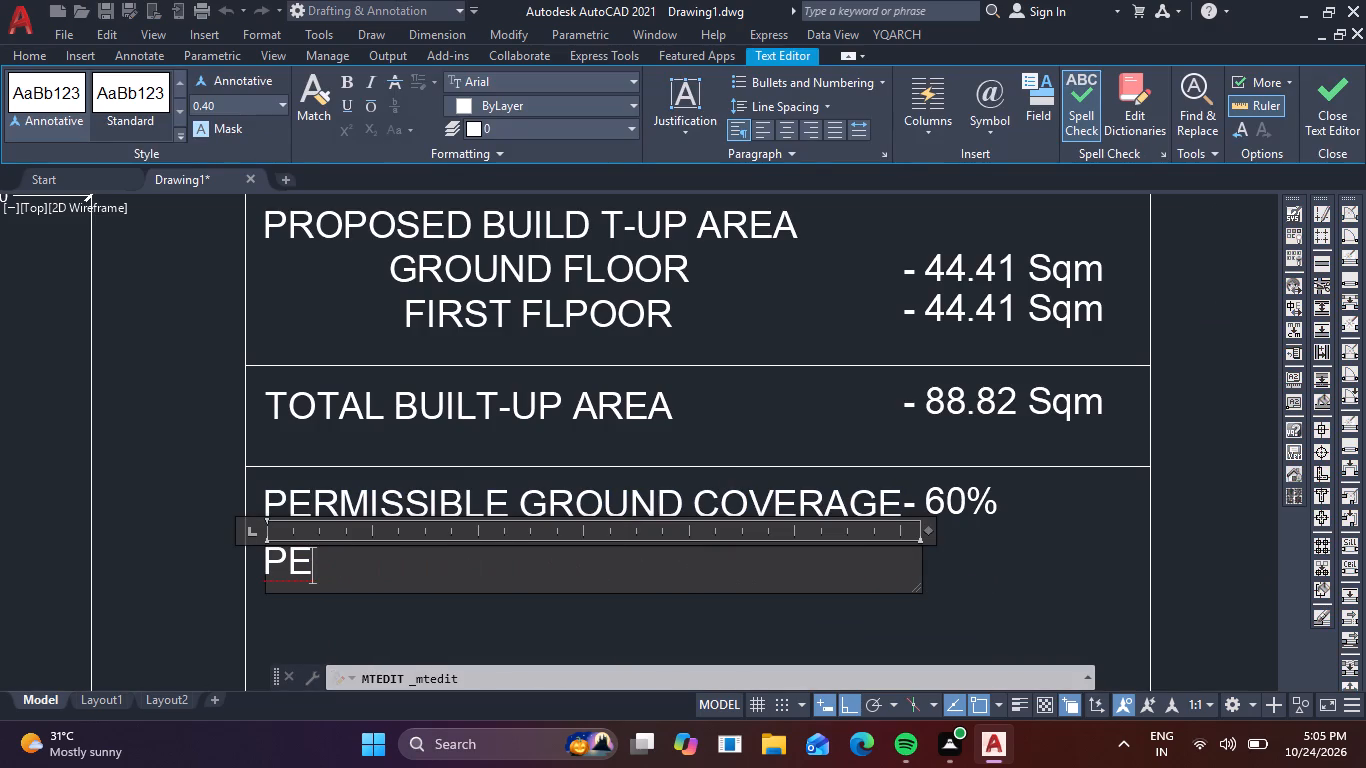
key(BackSpace)
key(BackSpace)
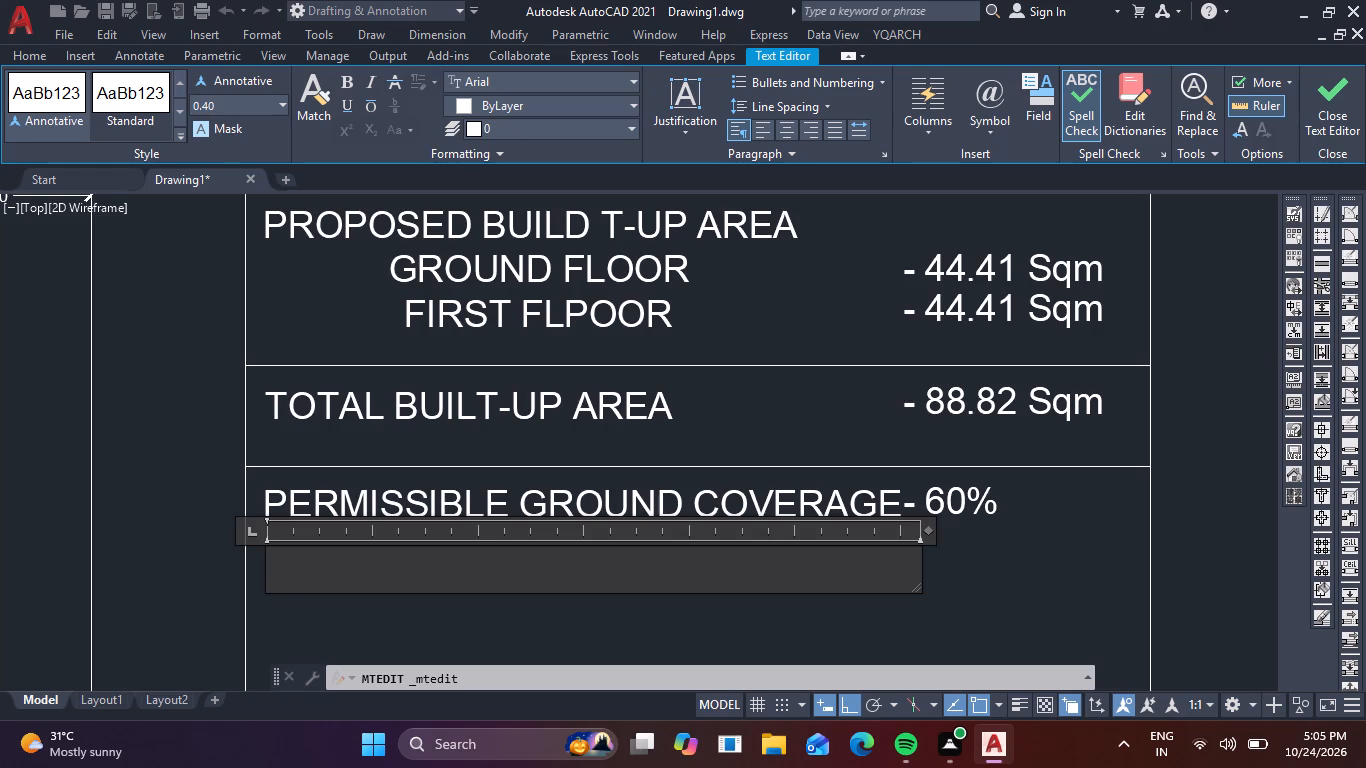
text(PERMI)
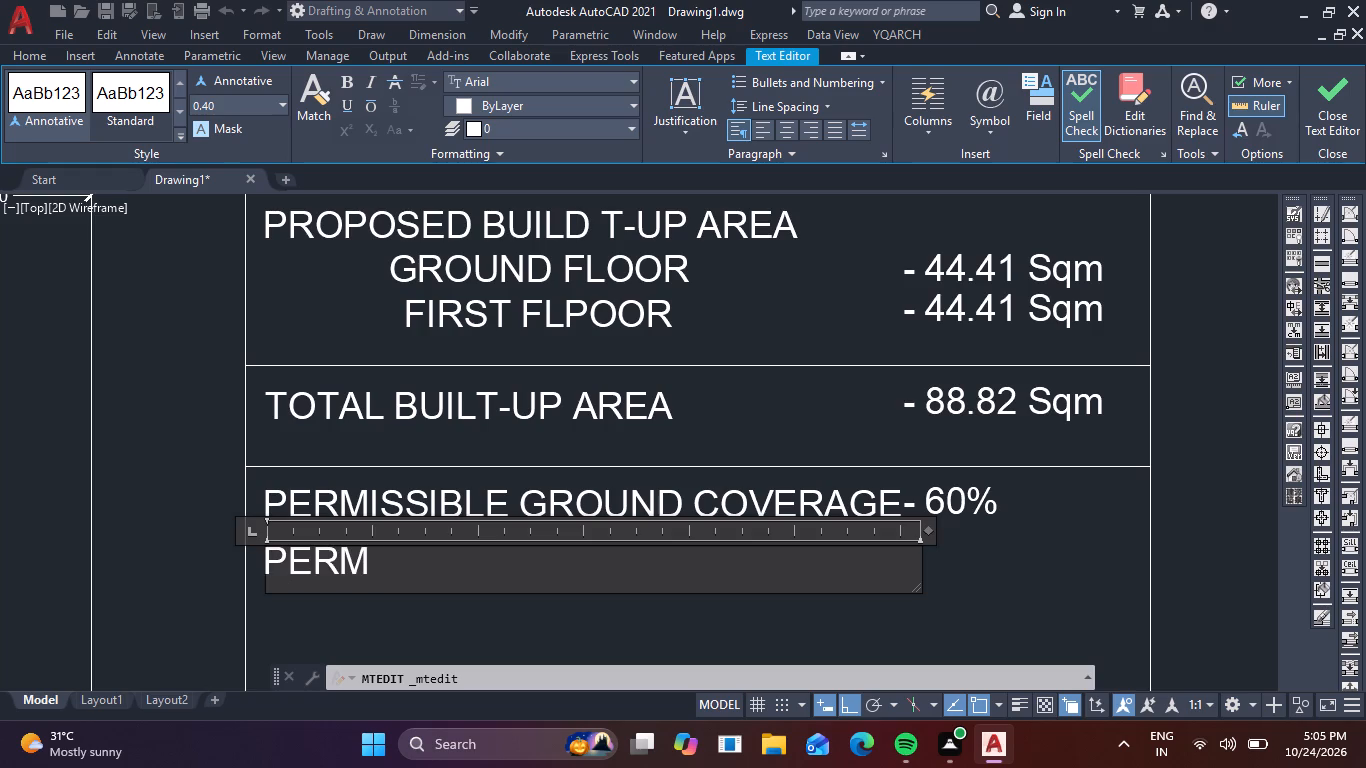
text(SI)
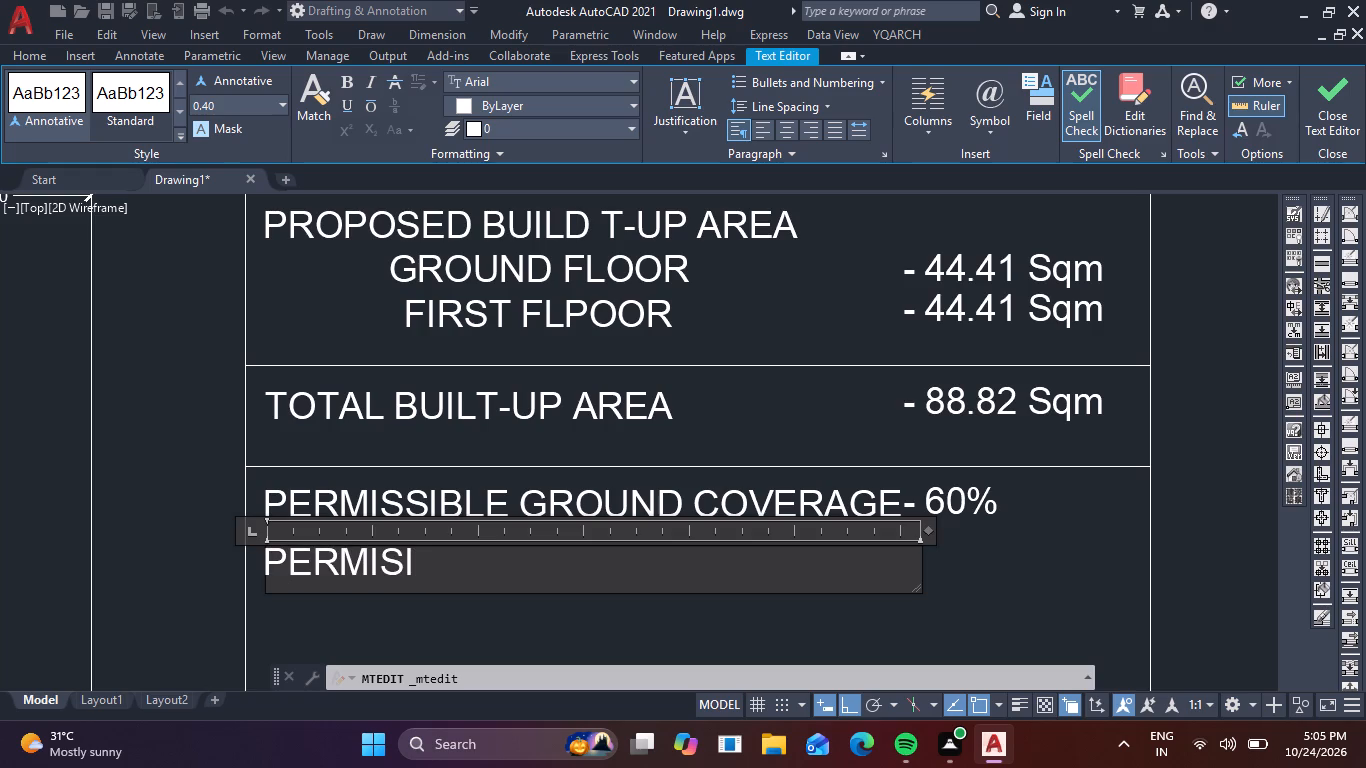
key(b)
text(LE)
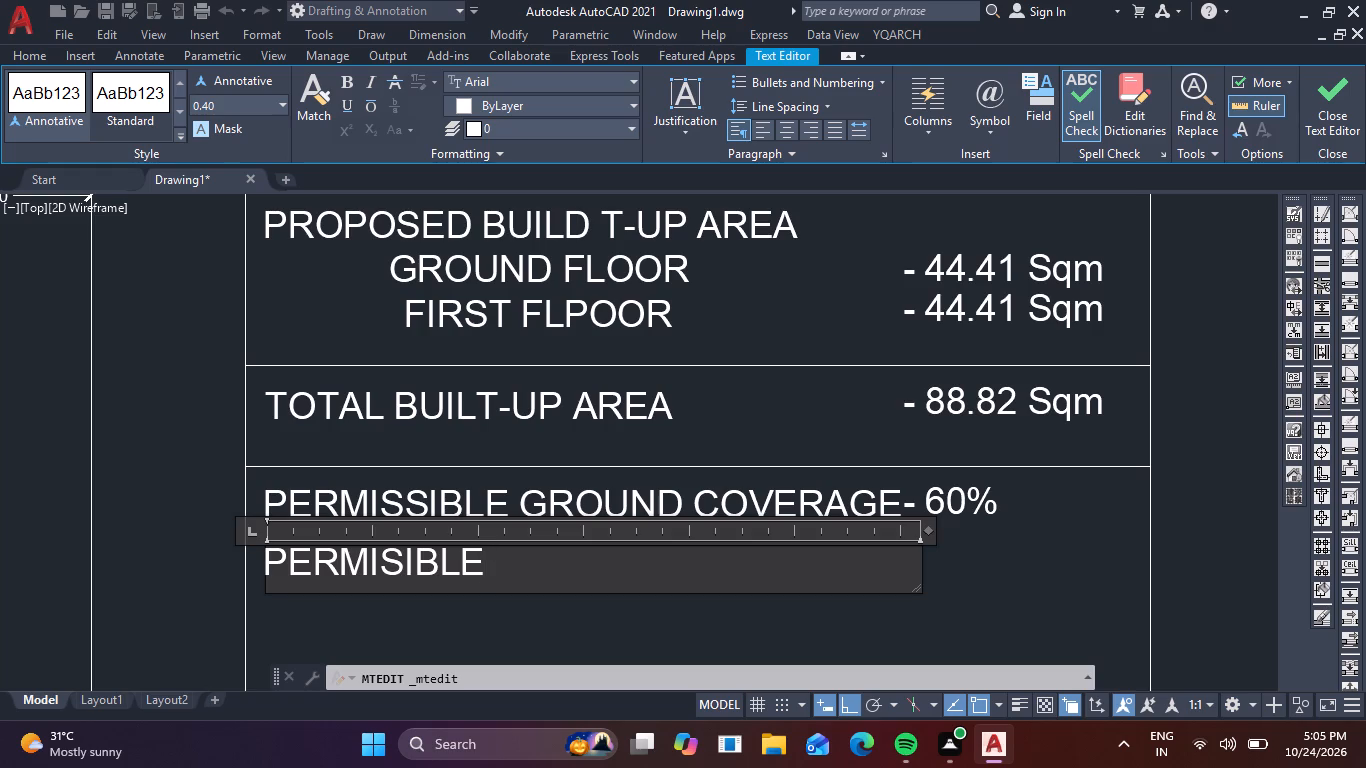
key(Left)
key(Left)
key(Left)
key(Left)
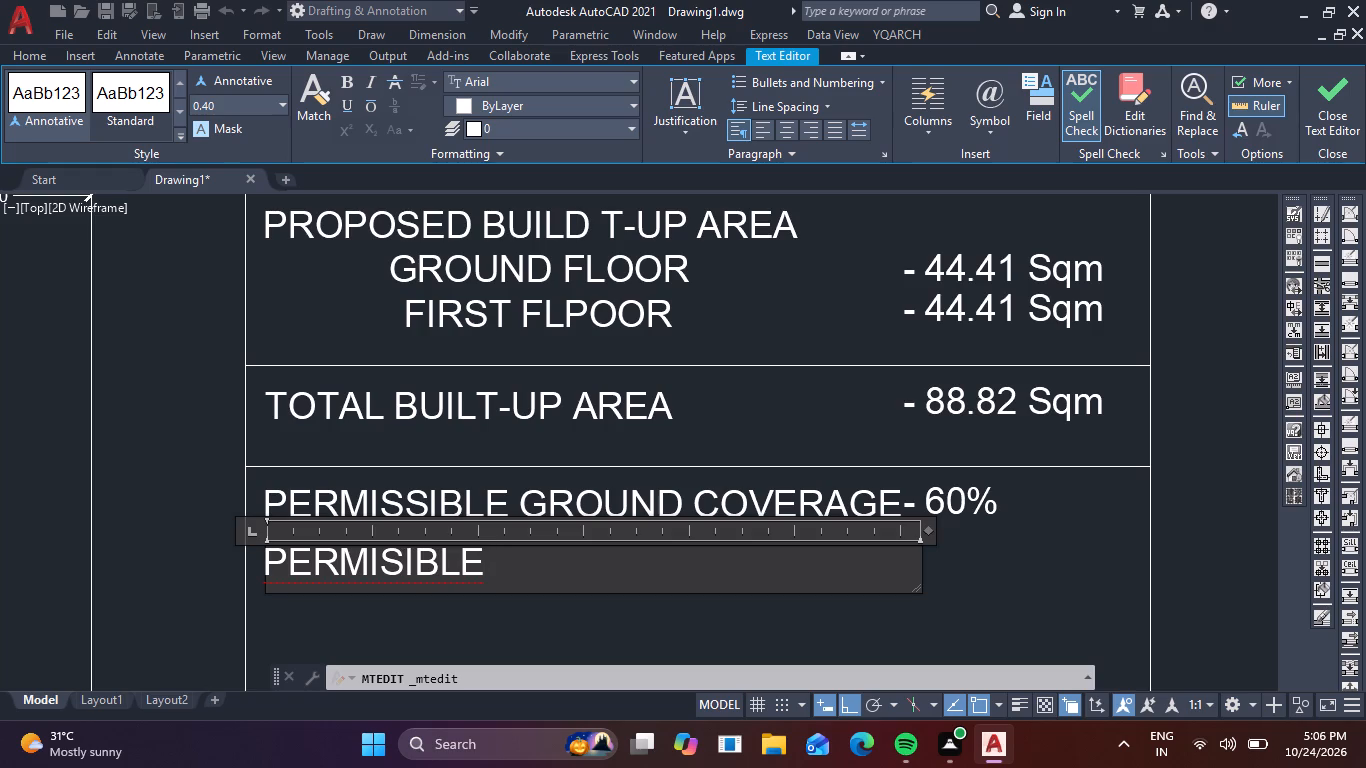
key(s)
key(Right)
key(Right)
key(Right)
key(Right)
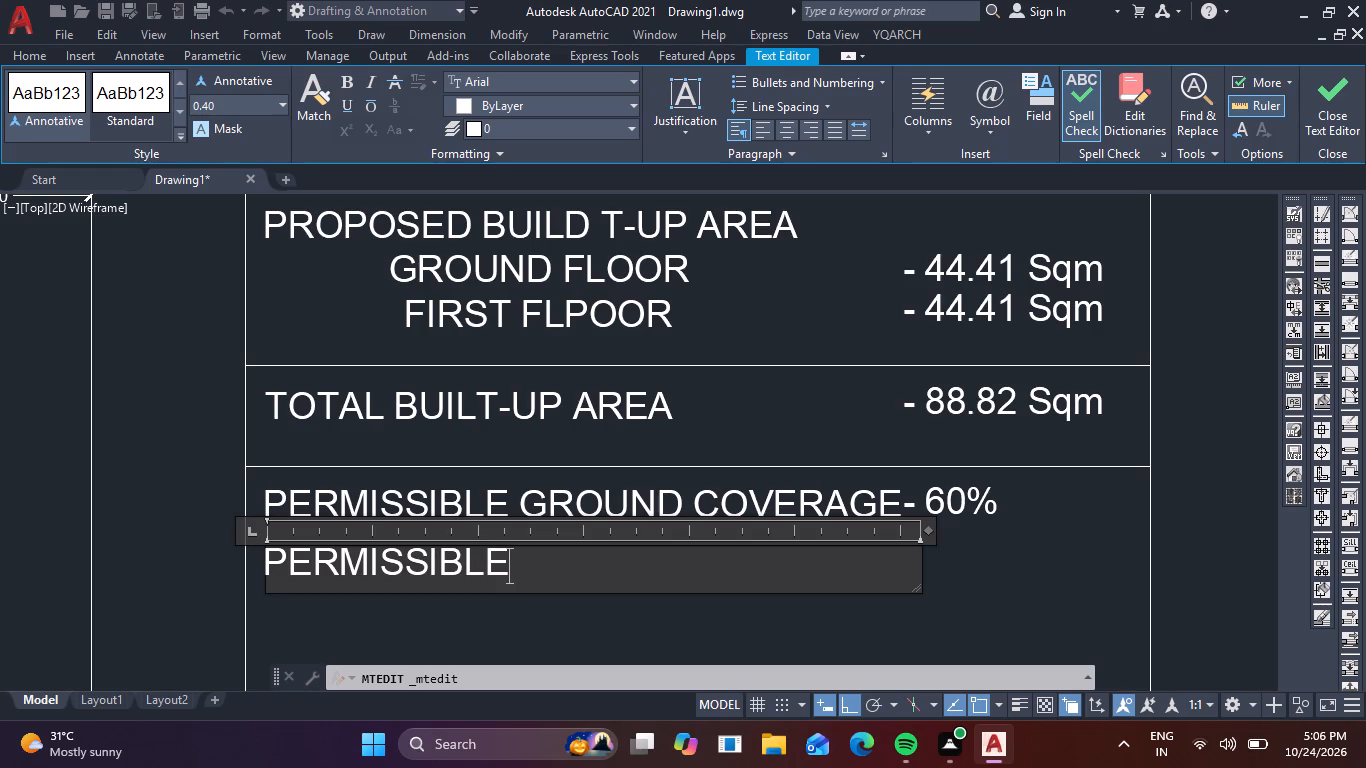
key(Right)
key(space)
text(F.)
text(A.)
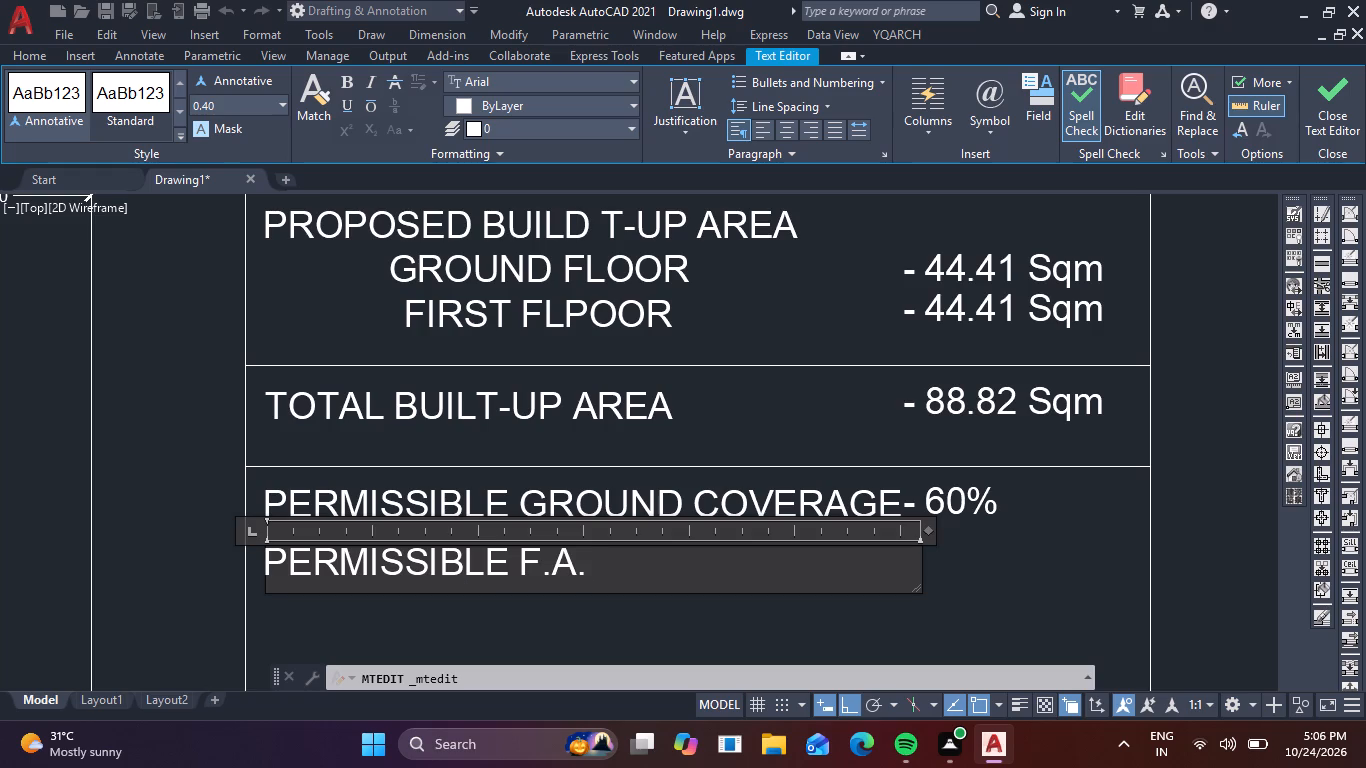
key(r)
click(1014, 642)
Copy the - 60% value straight down about 0.93 units, into the PERMISSIBLE F.A.R row.
click(958, 520)
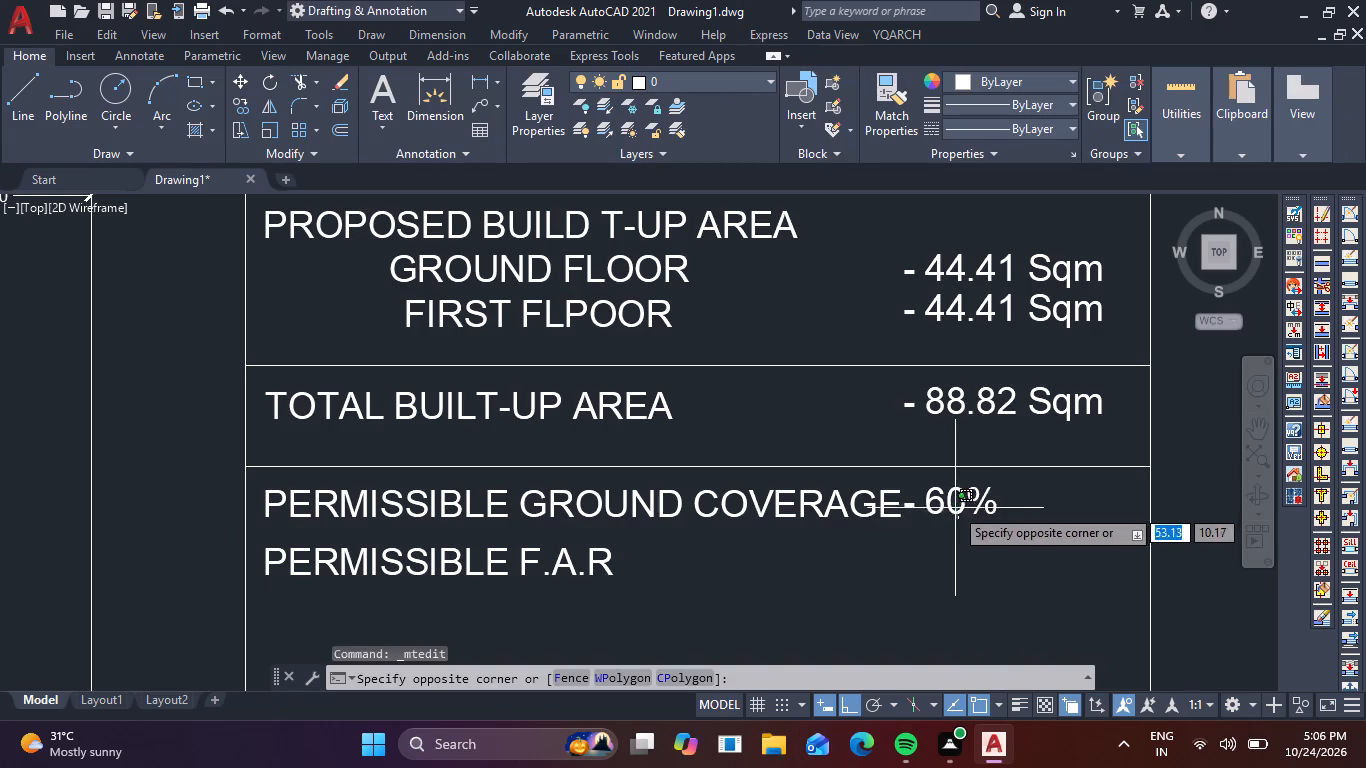
click(952, 501)
text(CO)
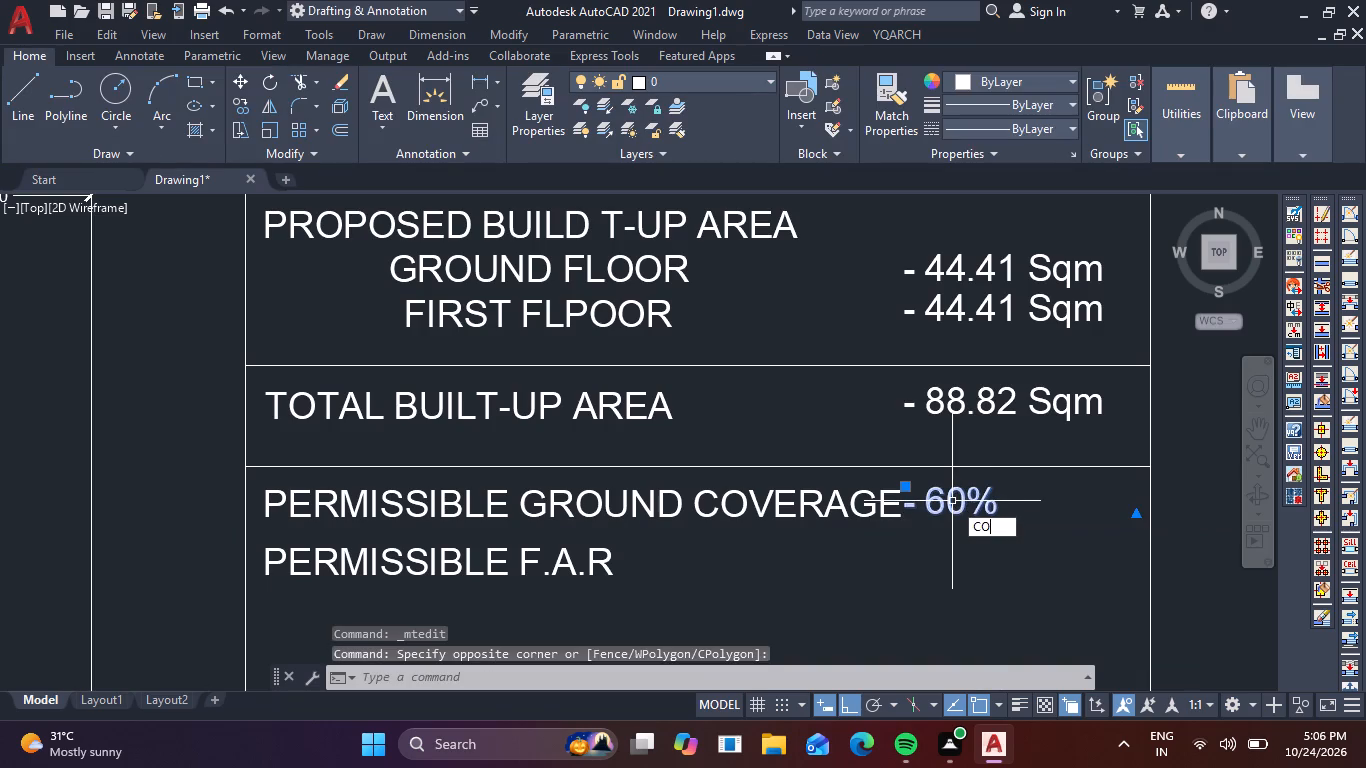
key(space)
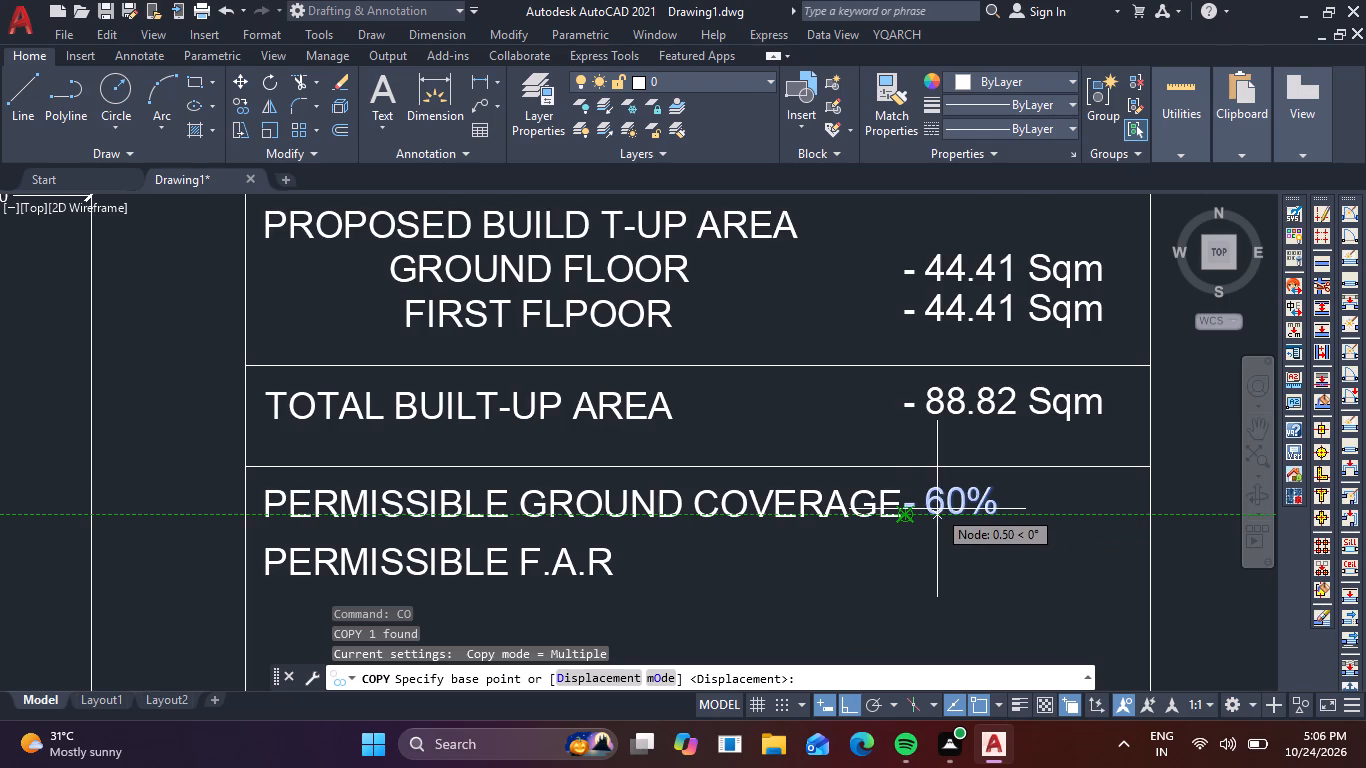
scroll(937, 509, up, 1)
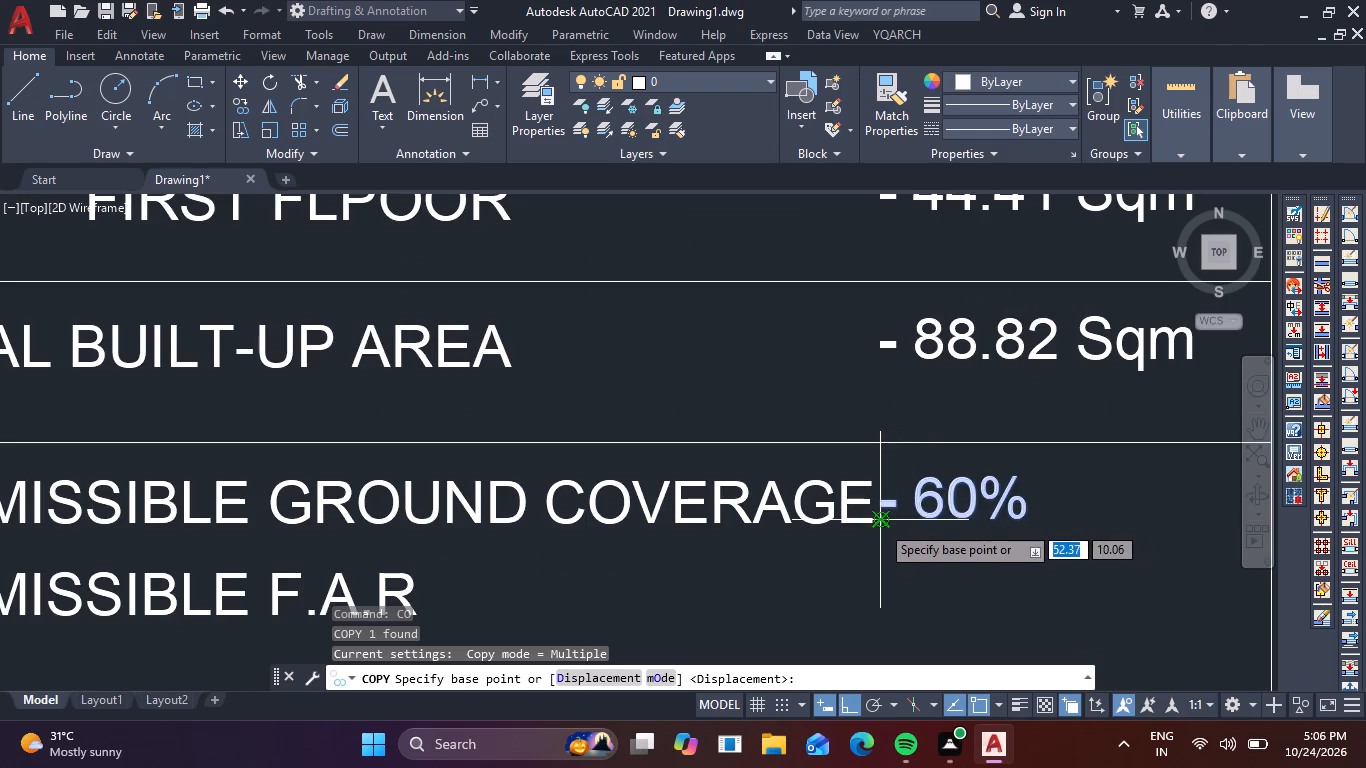
click(880, 524)
middle_drag(873, 601, 862, 497)
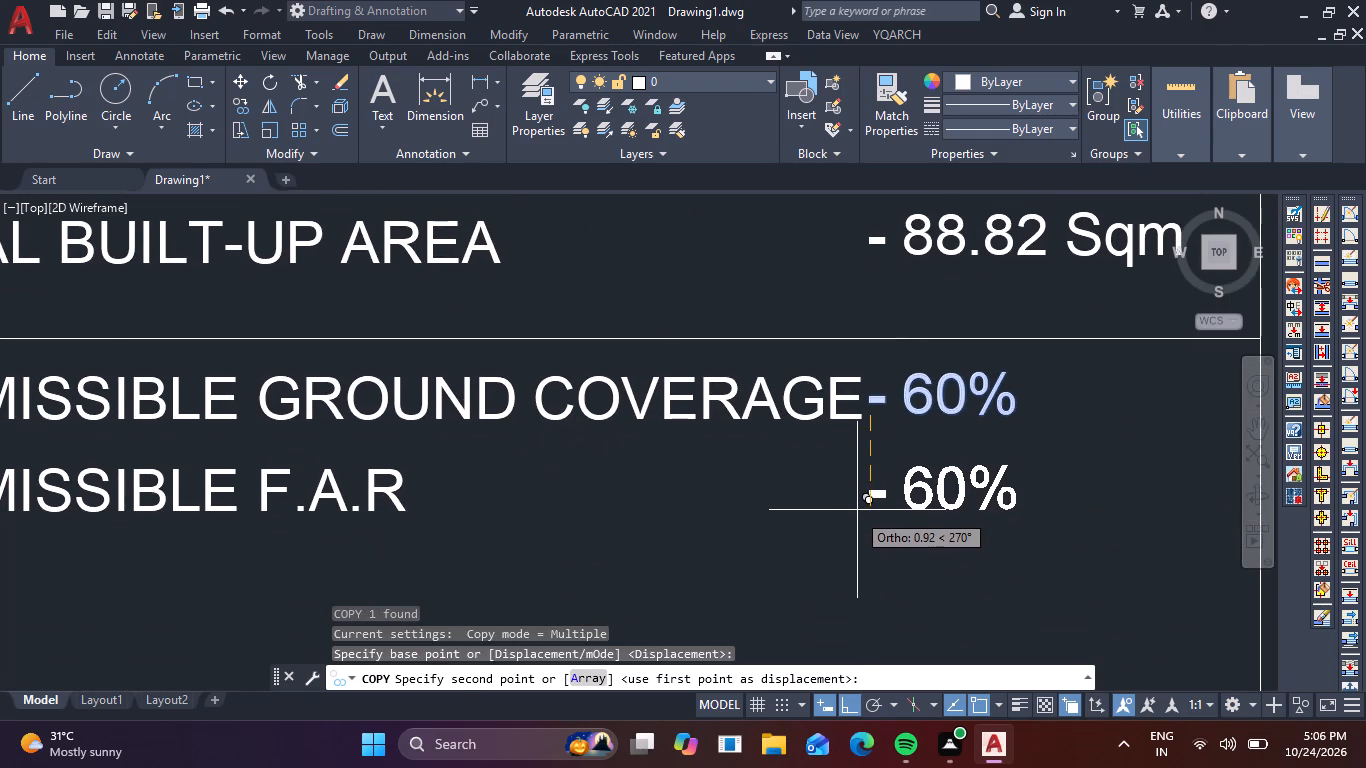
click(856, 513)
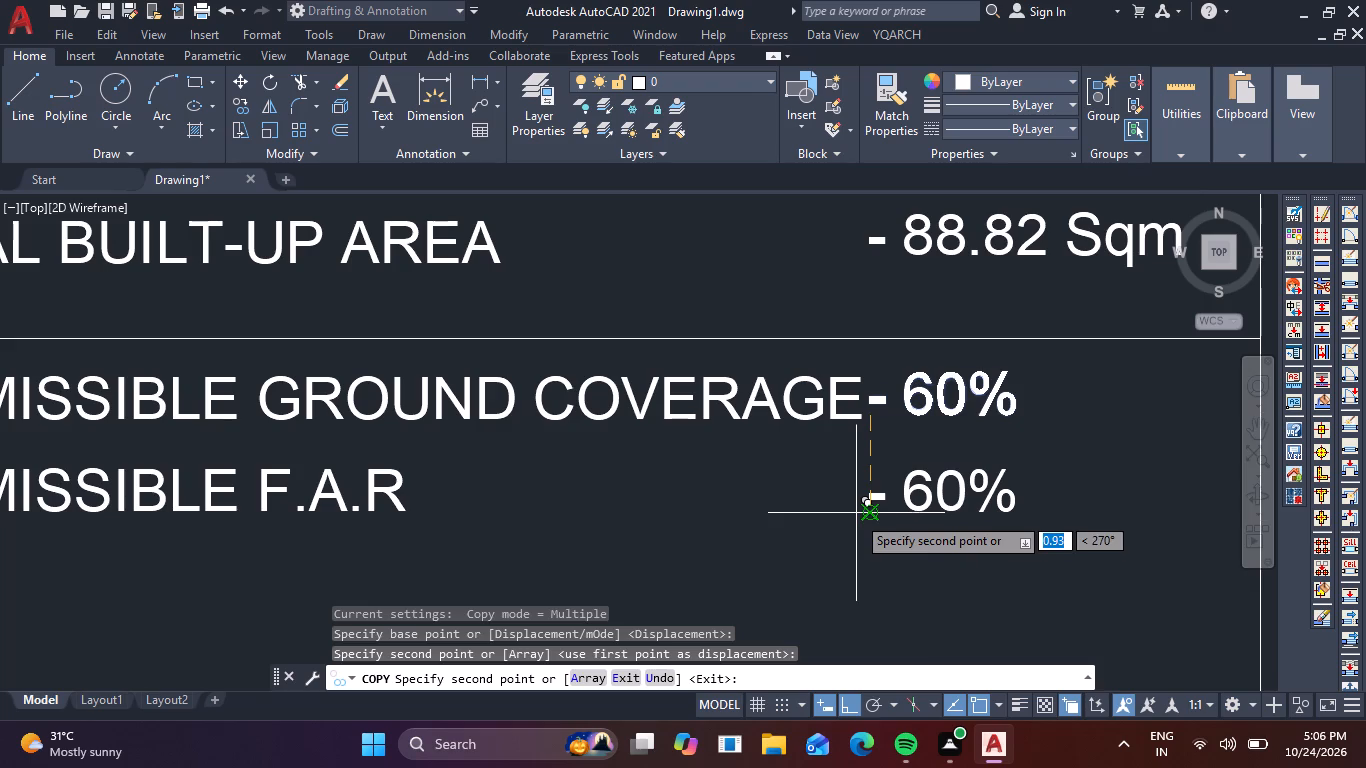
key(Escape)
Replace the copied value beside PERMISSIBLE F.A.R with -2, remove bold from the 2, and finish editing.
double_click(932, 504)
click(1072, 498)
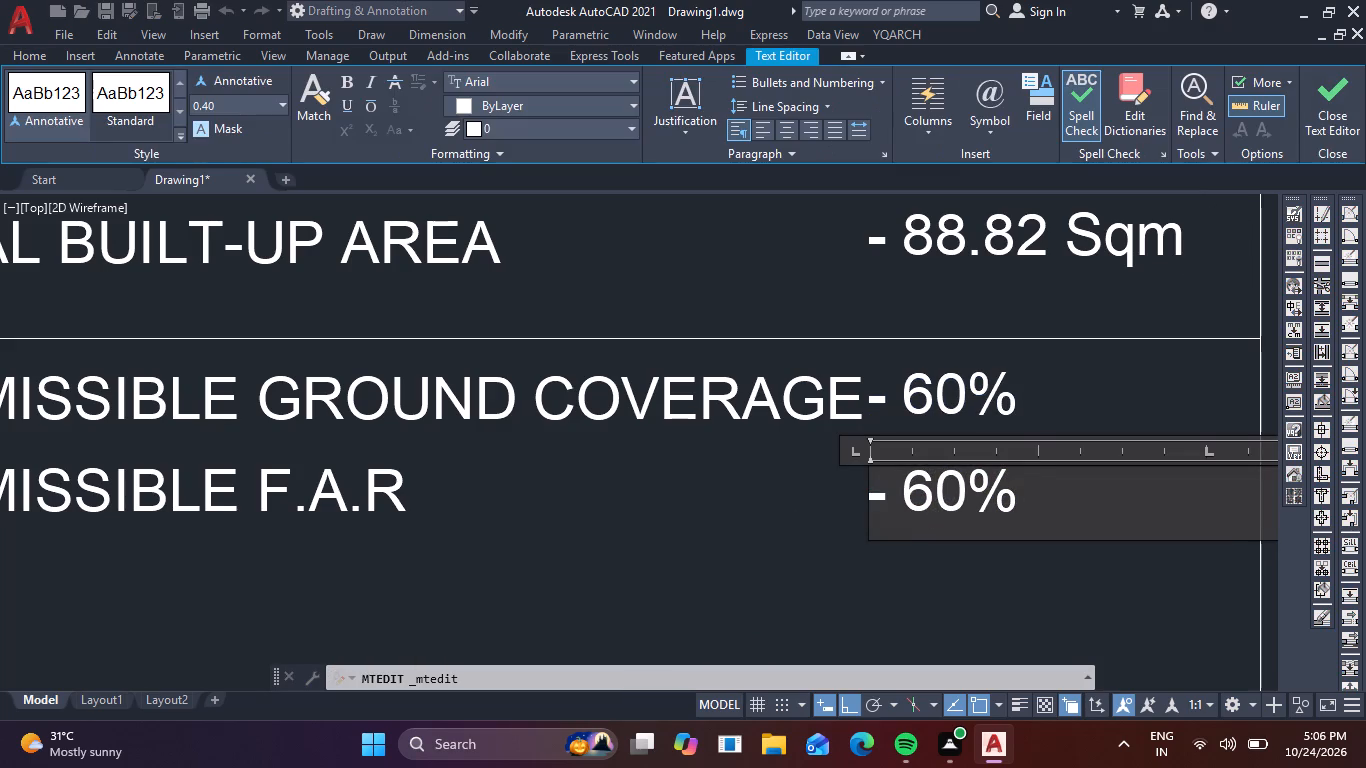
key(BackSpace)
key(BackSpace)
key(BackSpace)
key(BackSpace)
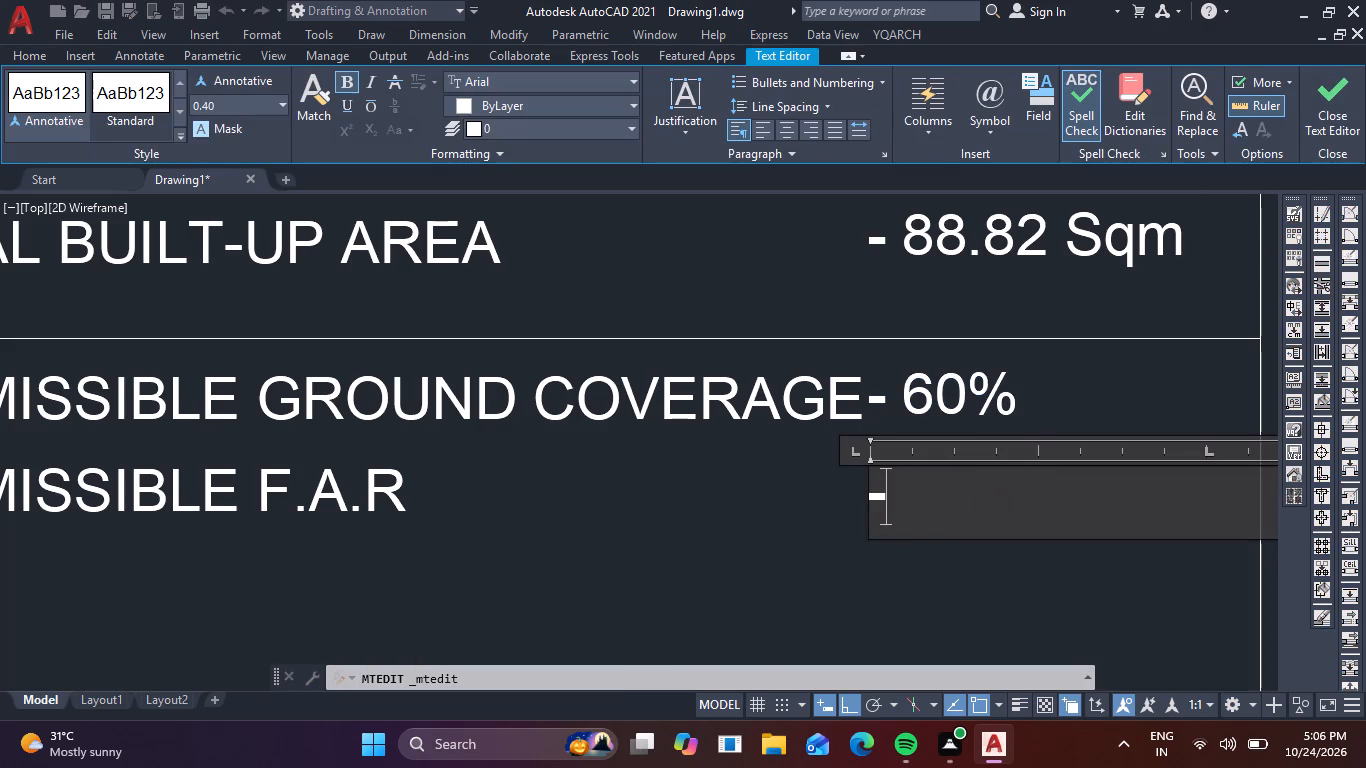
key(space)
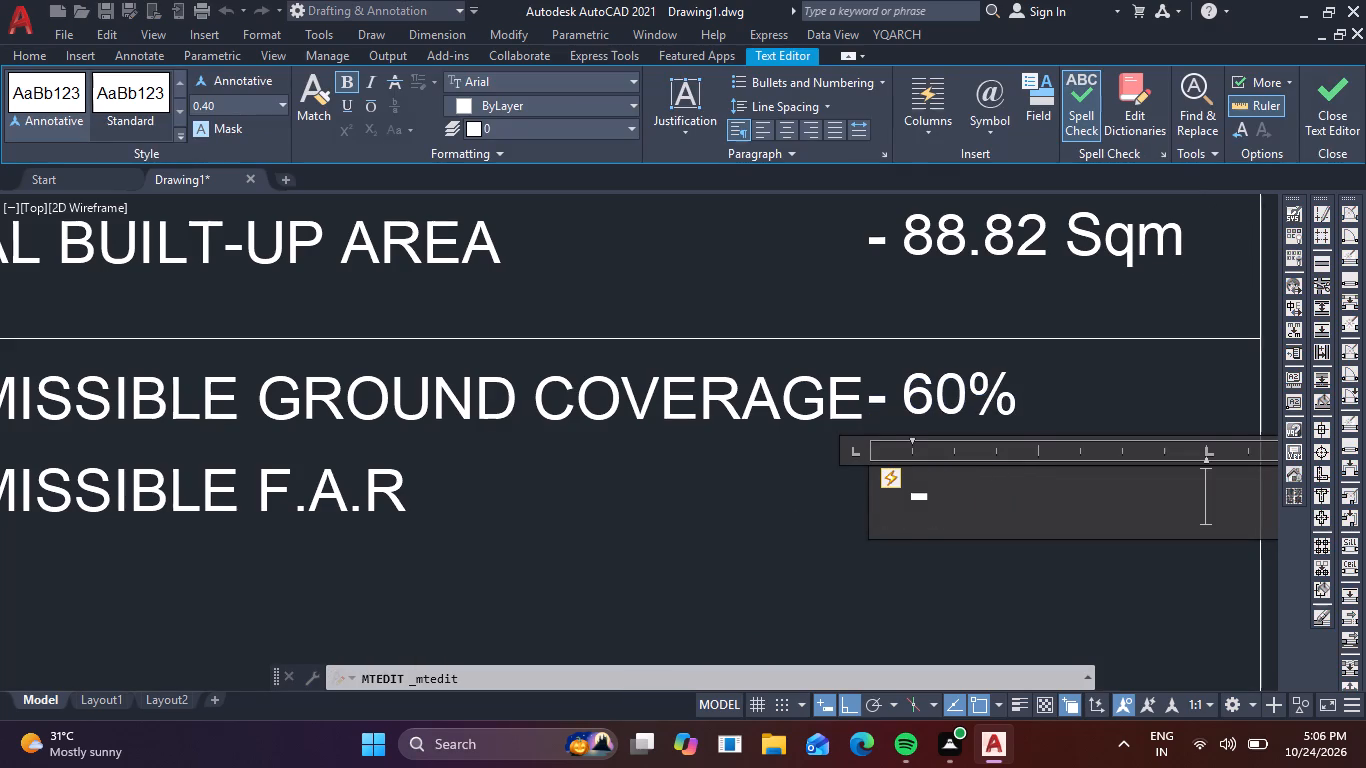
key(2)
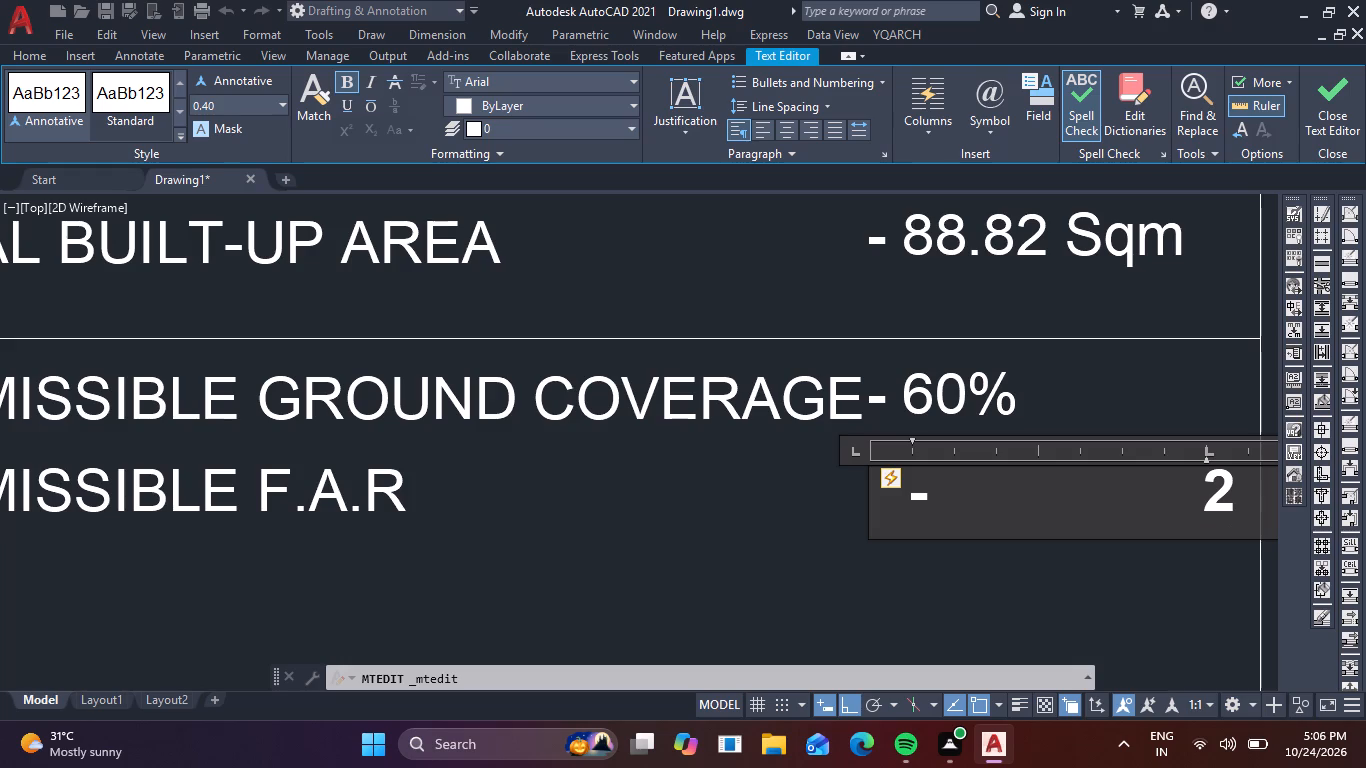
key(BackSpace)
key(BackSpace)
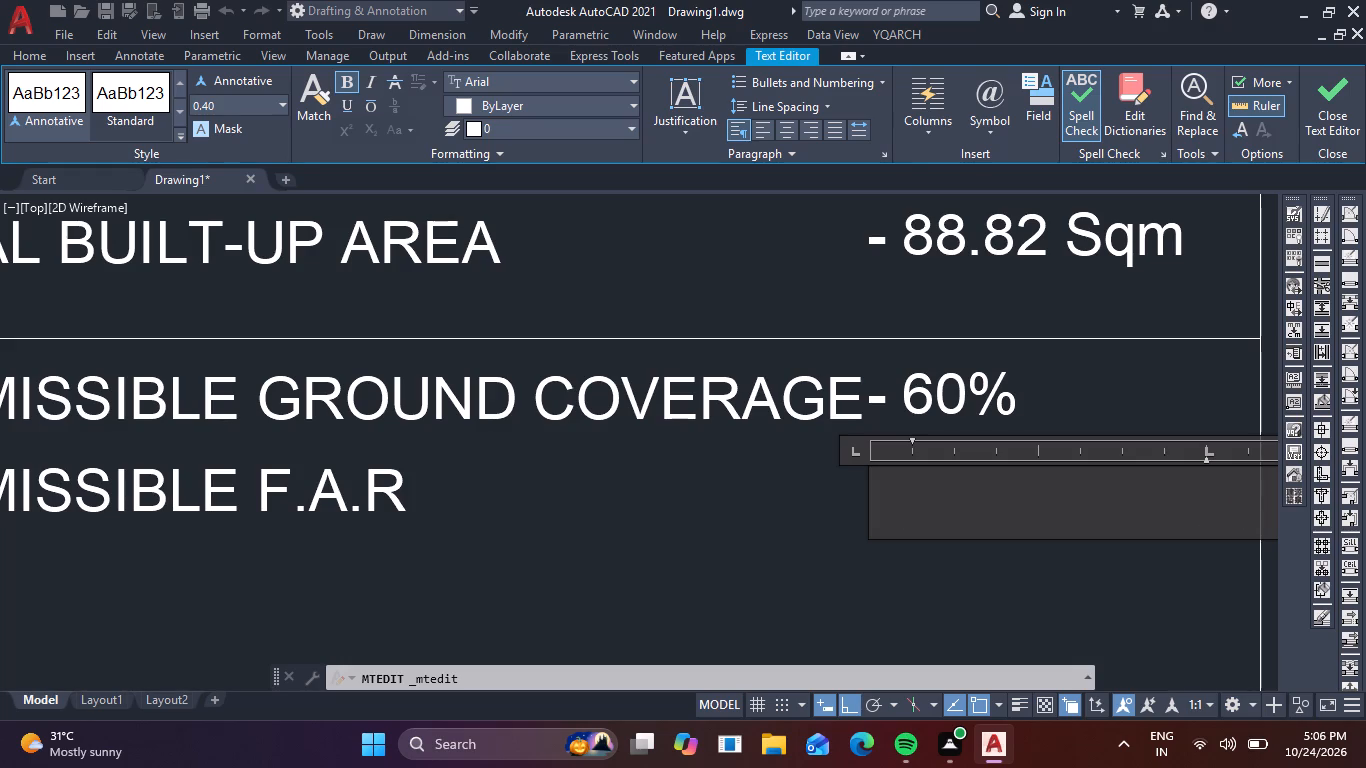
key(BackSpace)
key(minus)
key(2)
drag(941, 501, 900, 509)
click(348, 82)
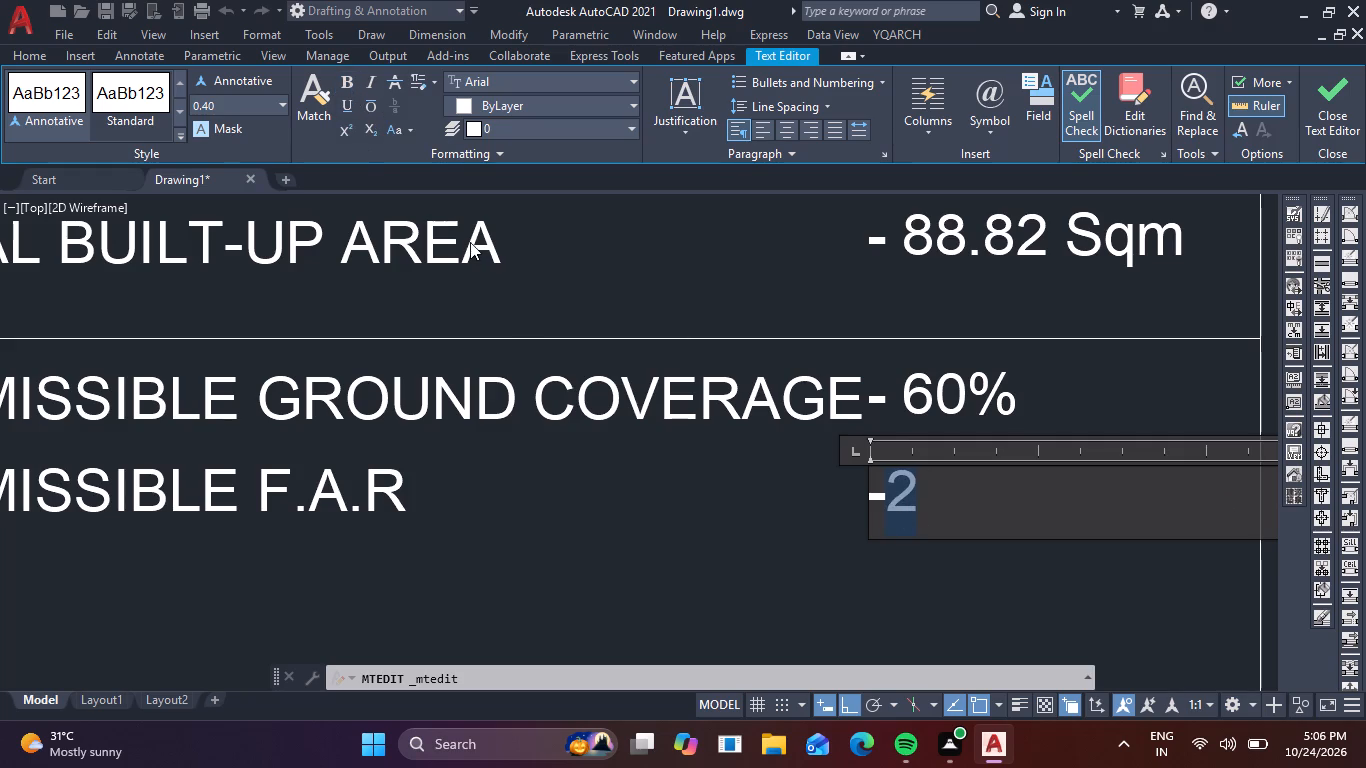
click(567, 406)
Insert a space between the dash and the 2 in the PERMISSIBLE F.A.R value.
scroll(610, 436, down, 2)
scroll(727, 463, up, 2)
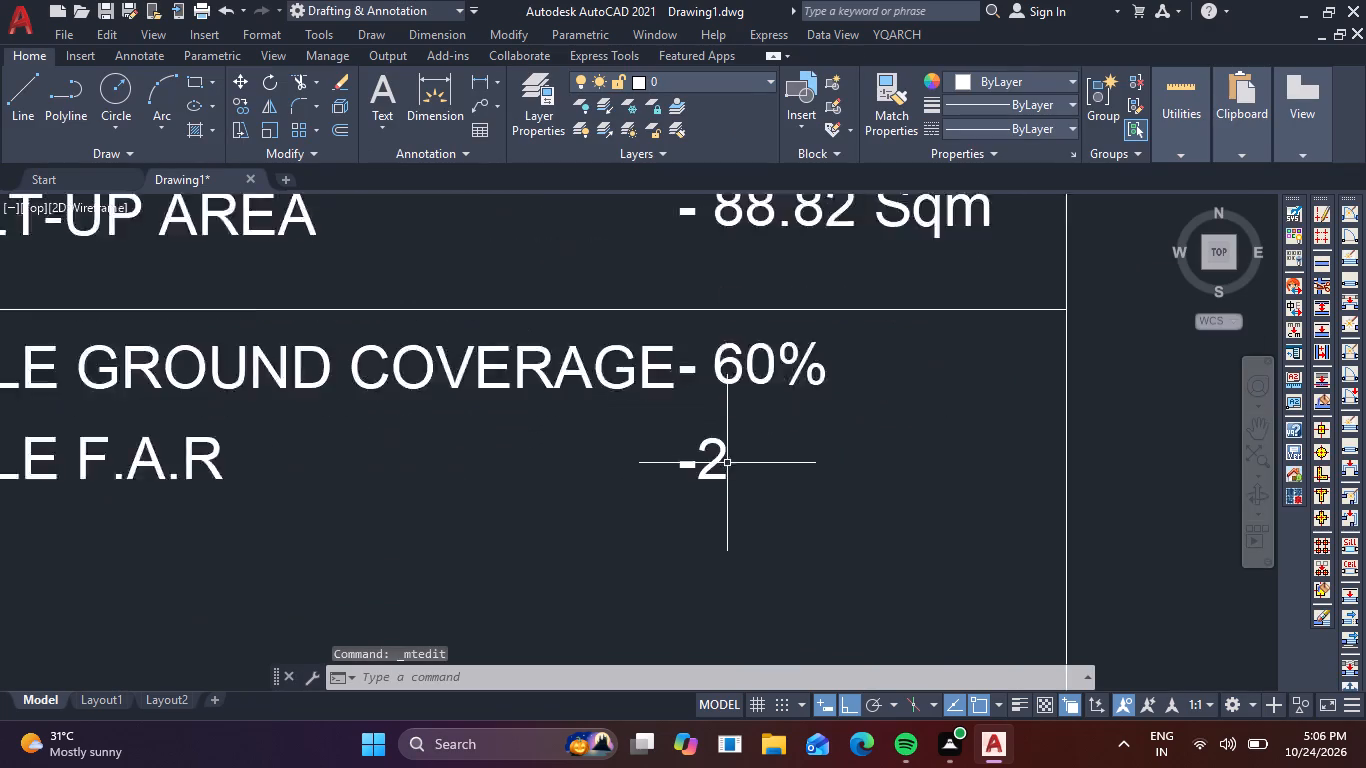
scroll(727, 463, up, 1)
double_click(710, 461)
click(673, 475)
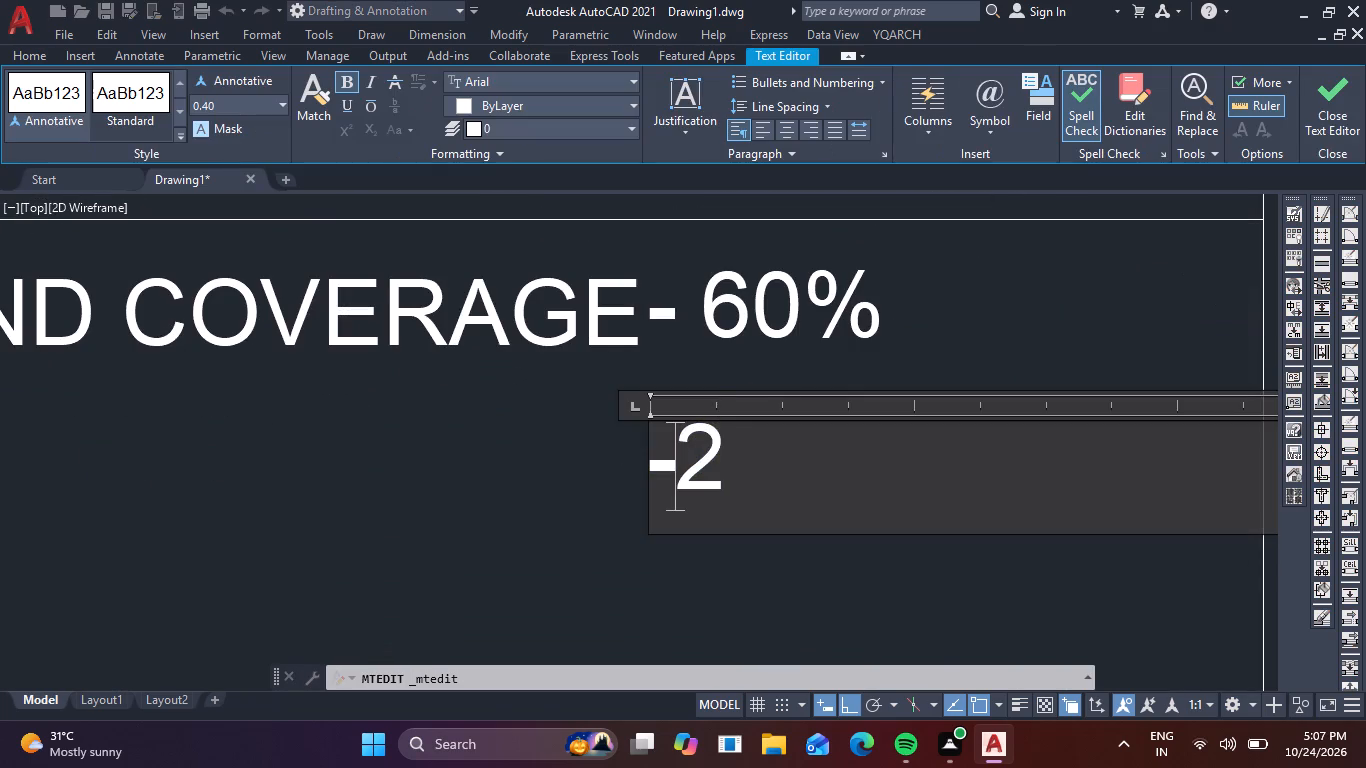
key(space)
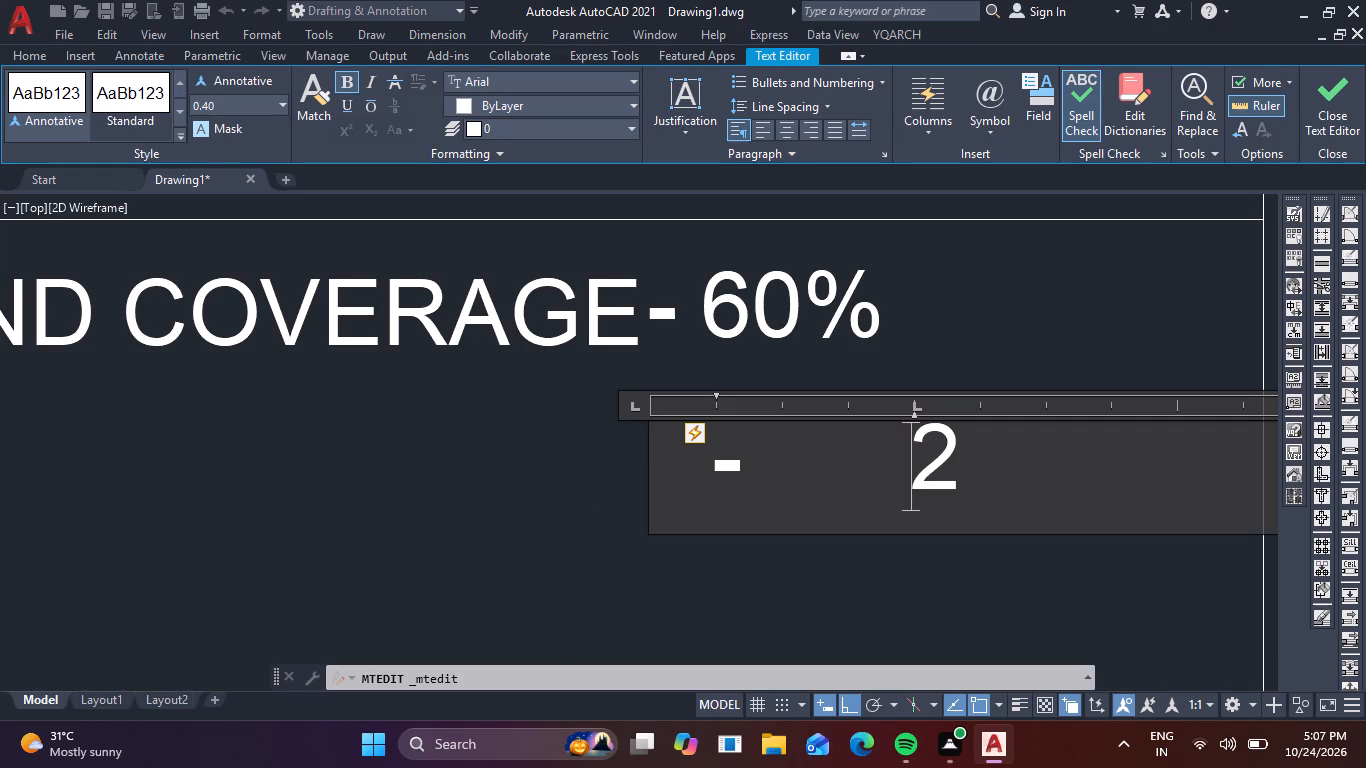
key(BackSpace)
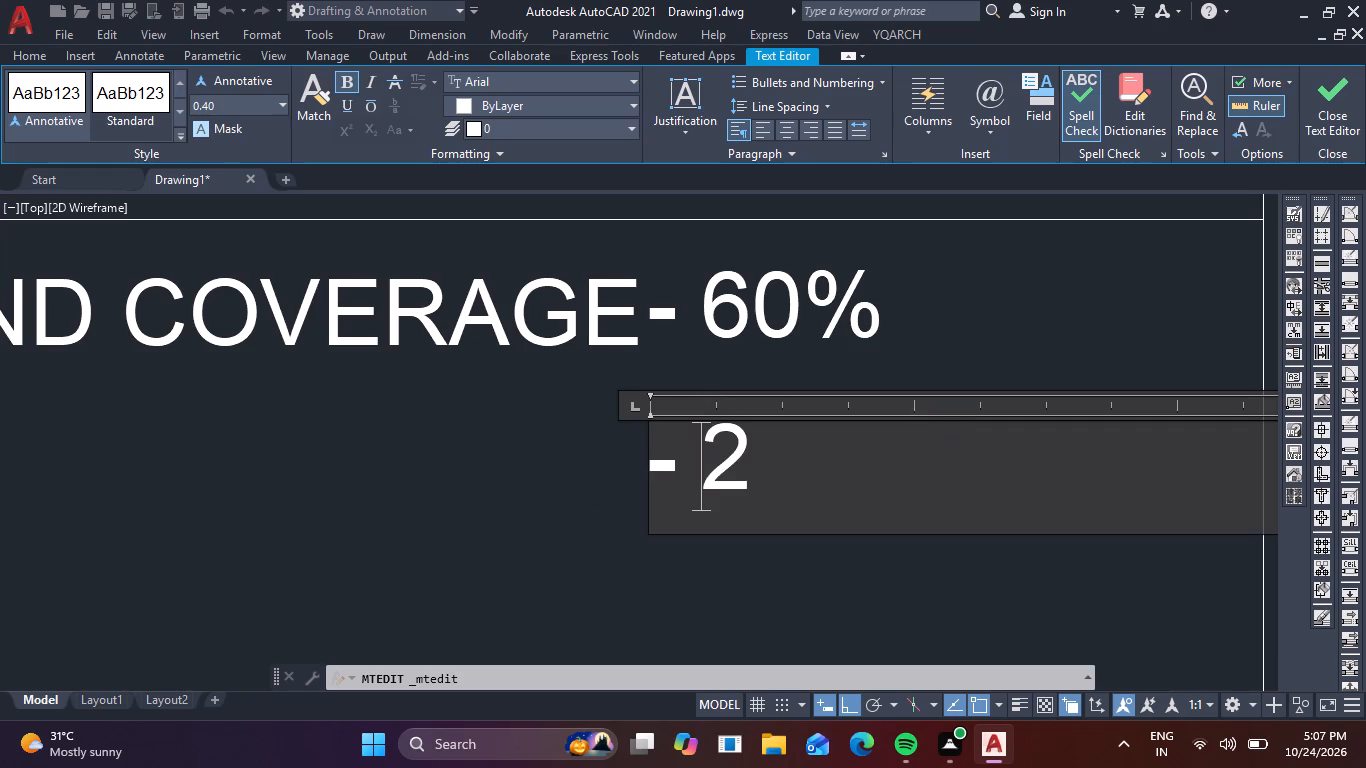
click(557, 526)
Draw a horizontal divider line across the table's full width, just below the PERMISSIBLE F.A.R row.
scroll(554, 528, down, 2)
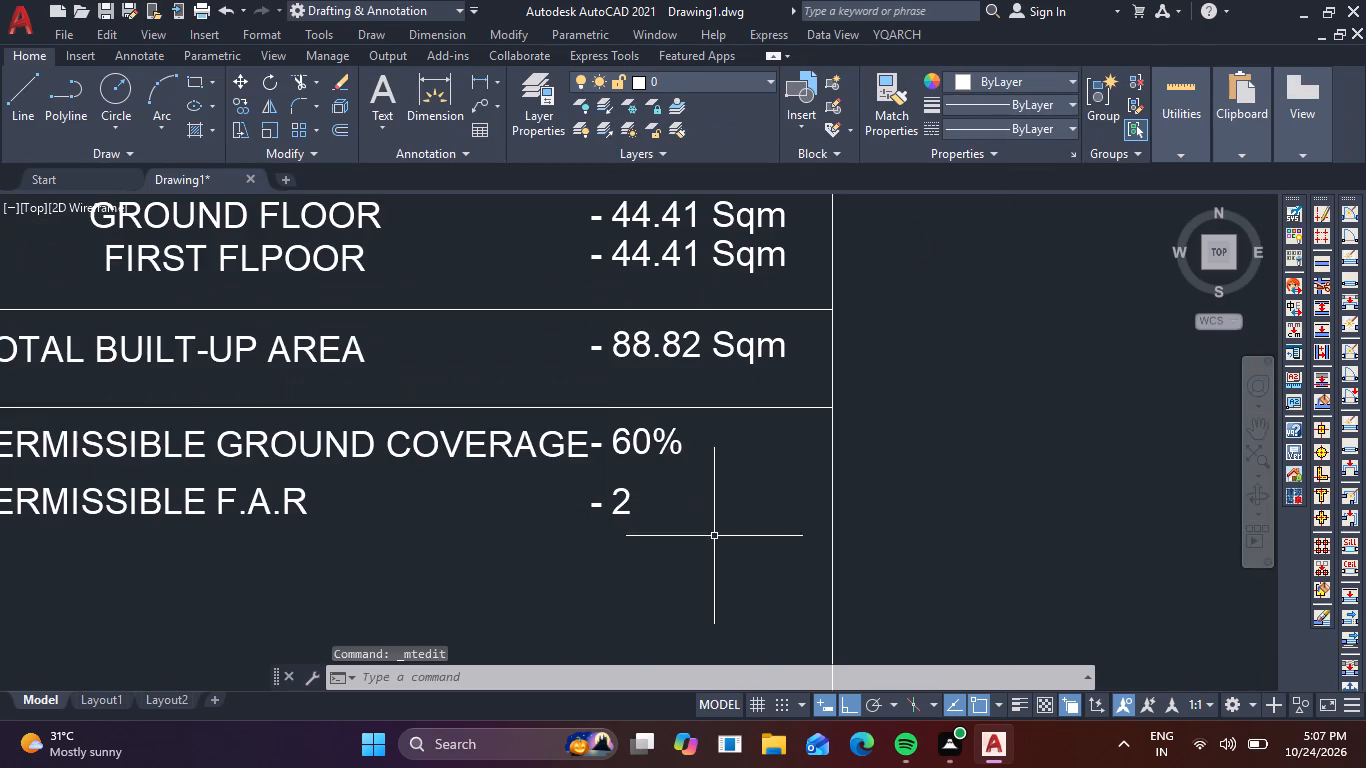
middle_drag(469, 552, 700, 534)
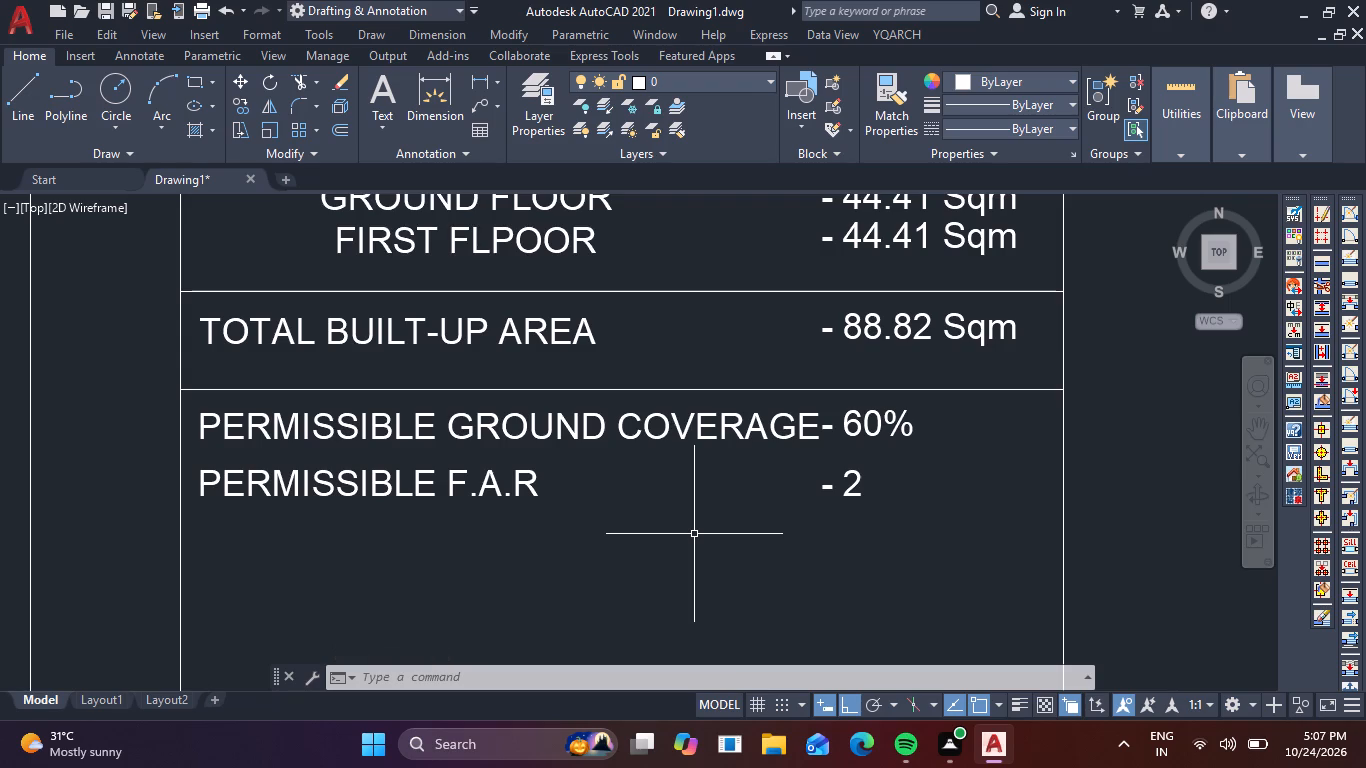
text(L)
key(space)
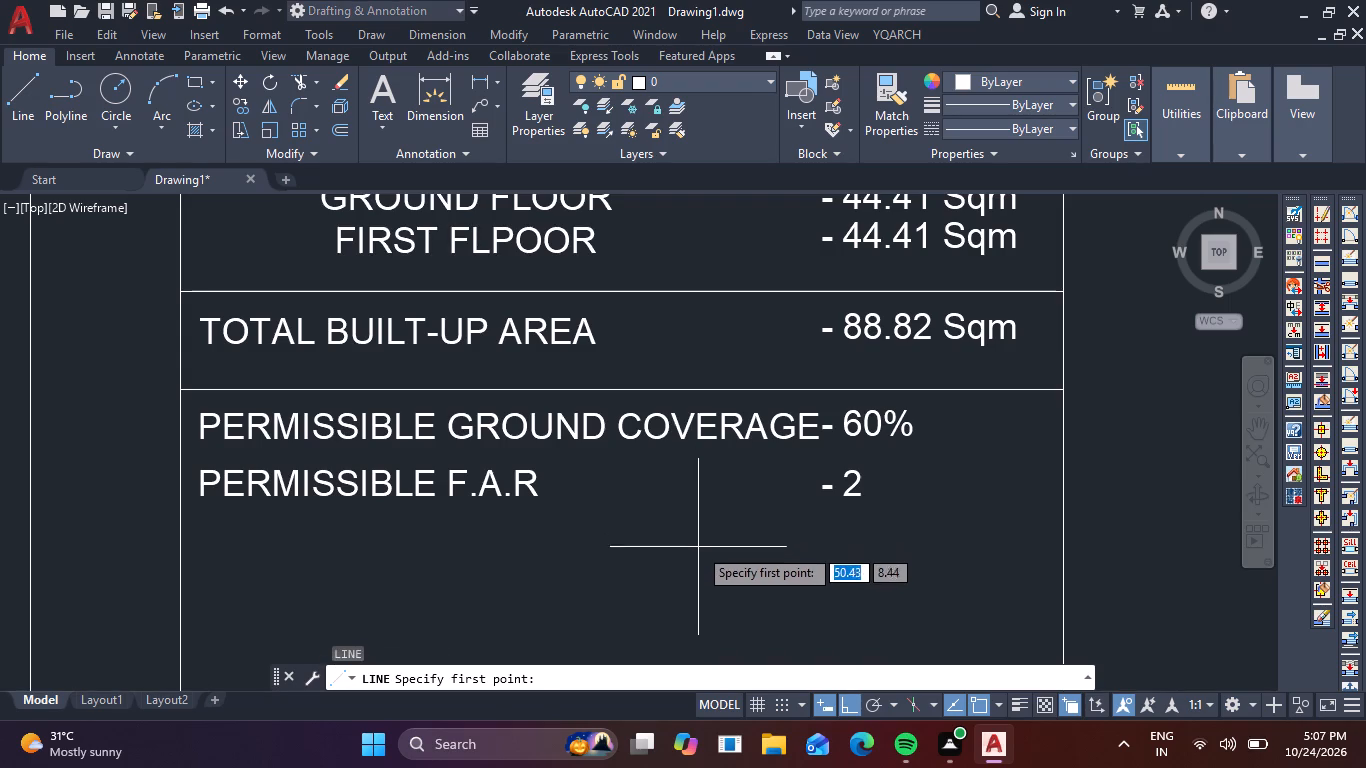
middle_drag(697, 580, 671, 451)
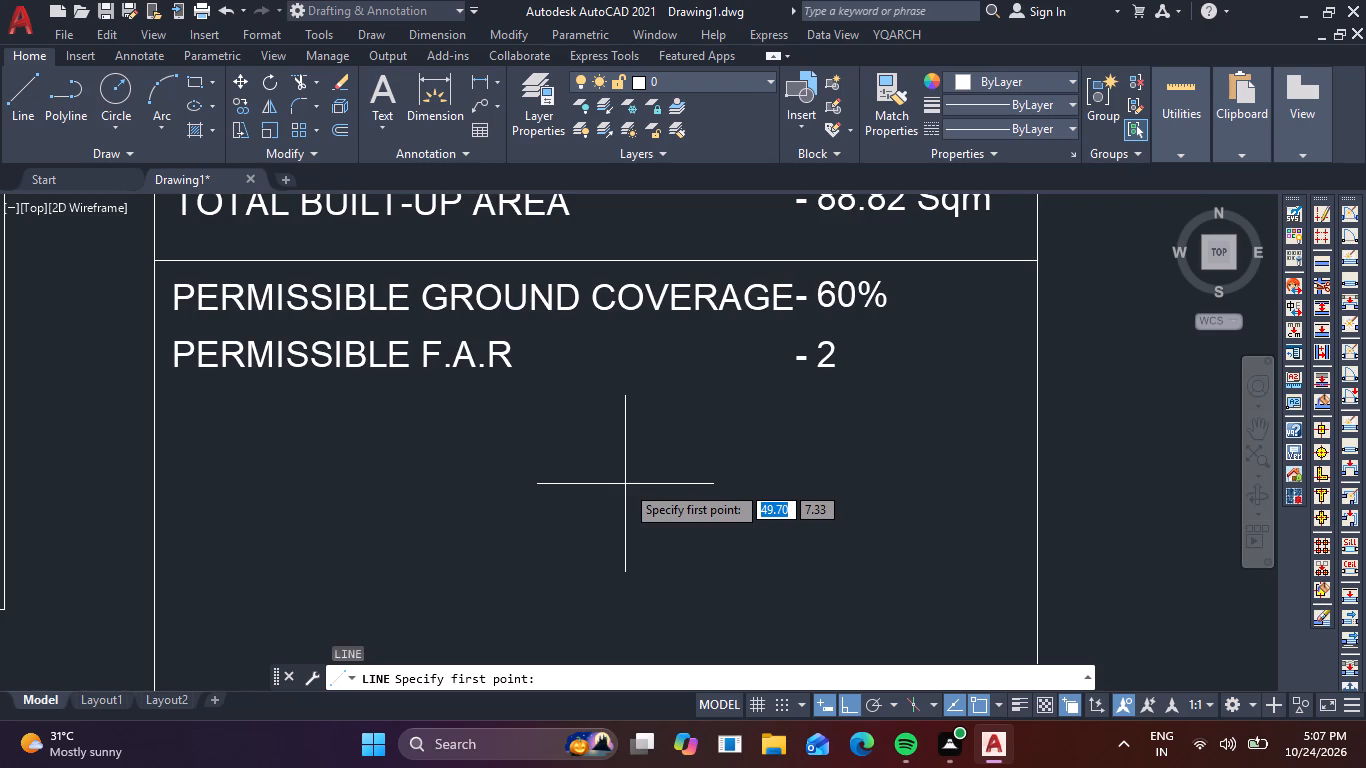
click(158, 403)
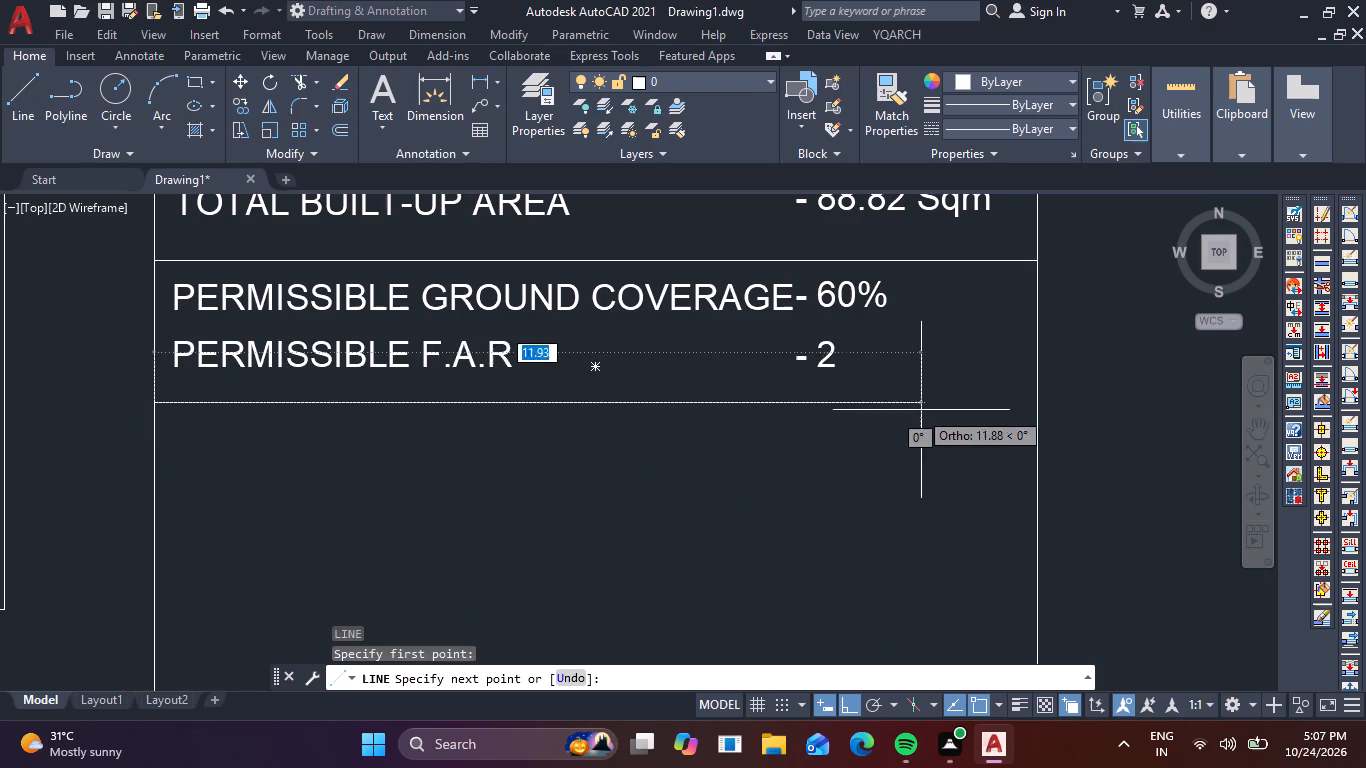
click(1042, 404)
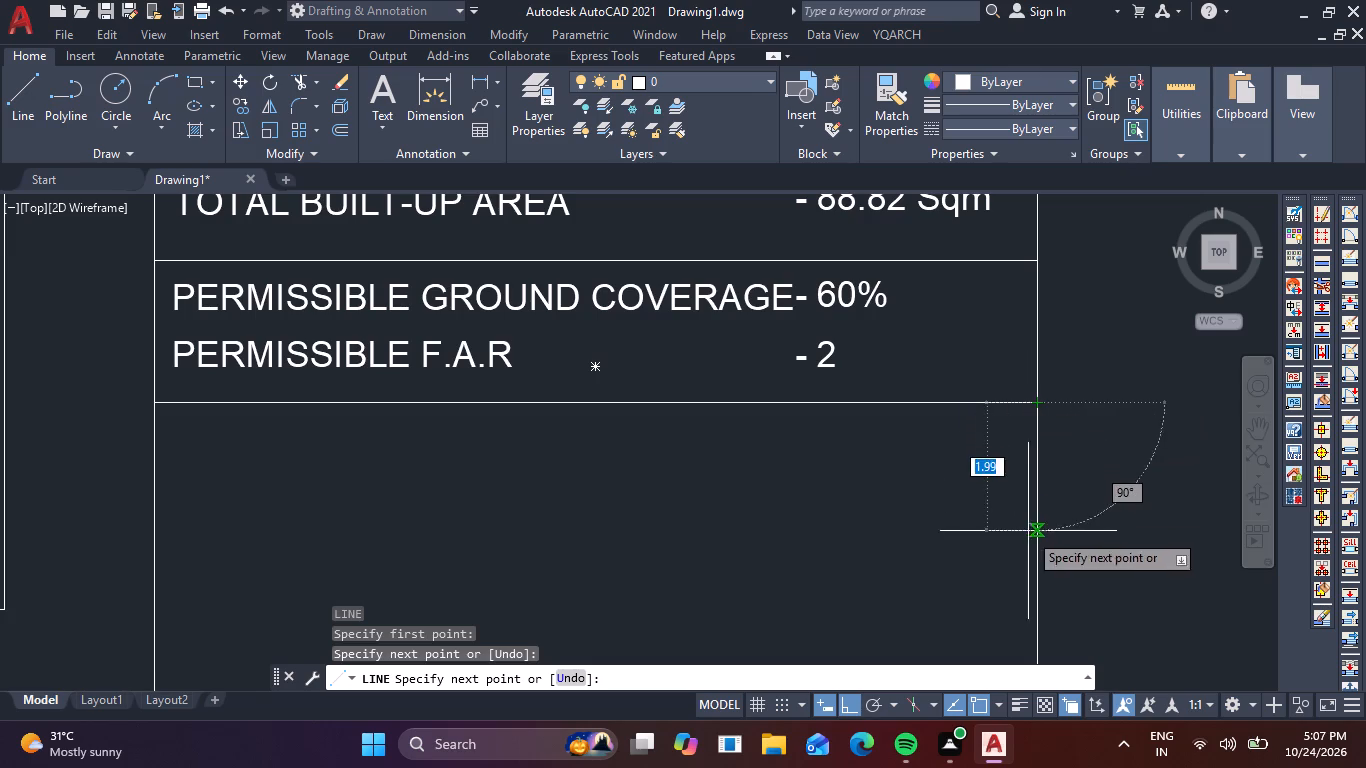
key(space)
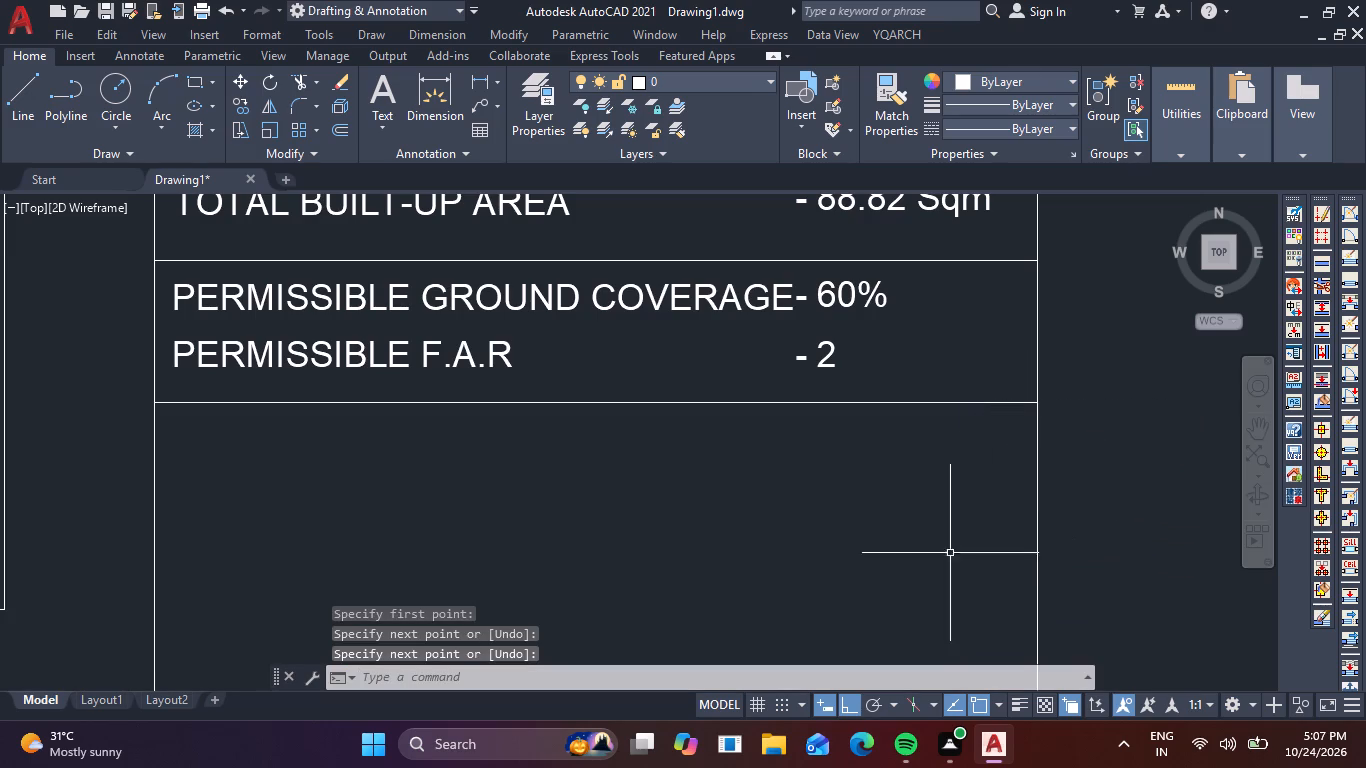
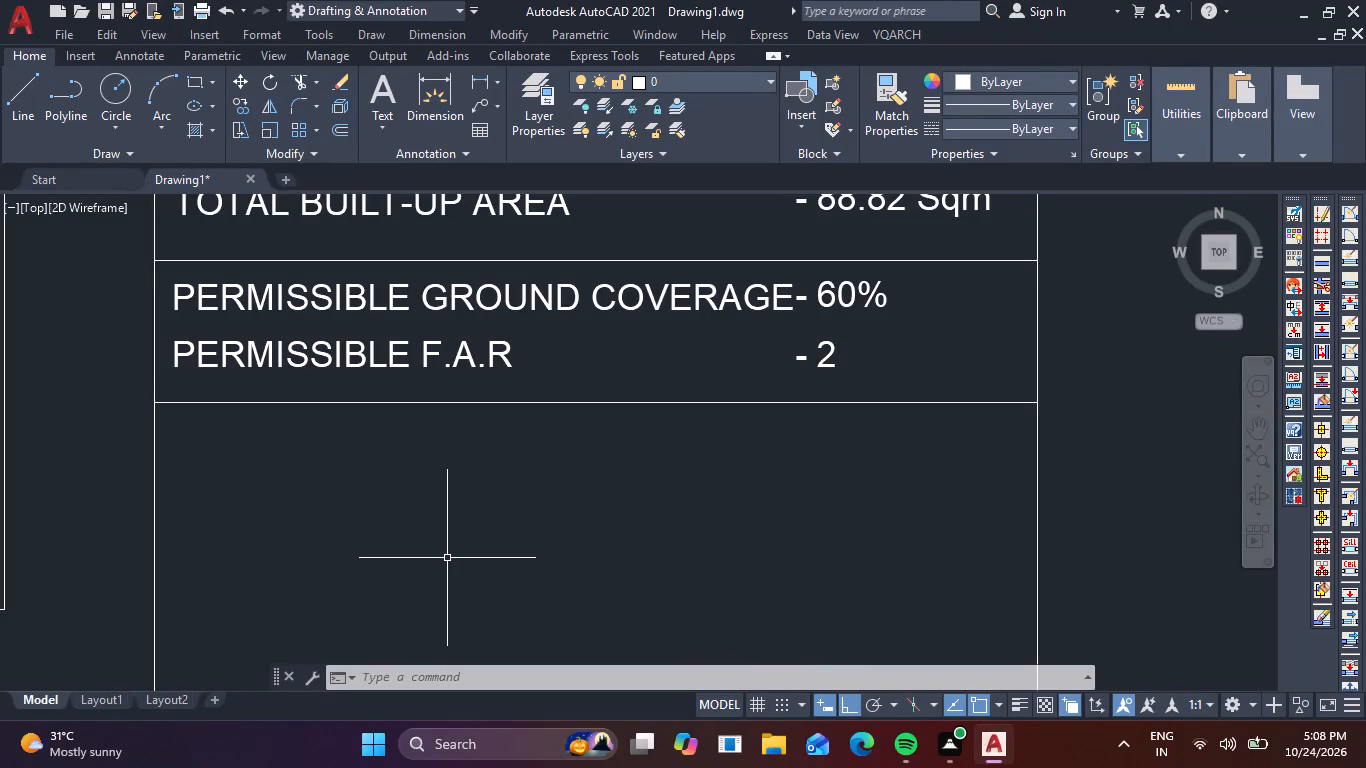
Copy the PERMISSIBLE F.A.R label straight down twice, about 1.42 and 2.27 units below the original, under the divider line.
click(330, 348)
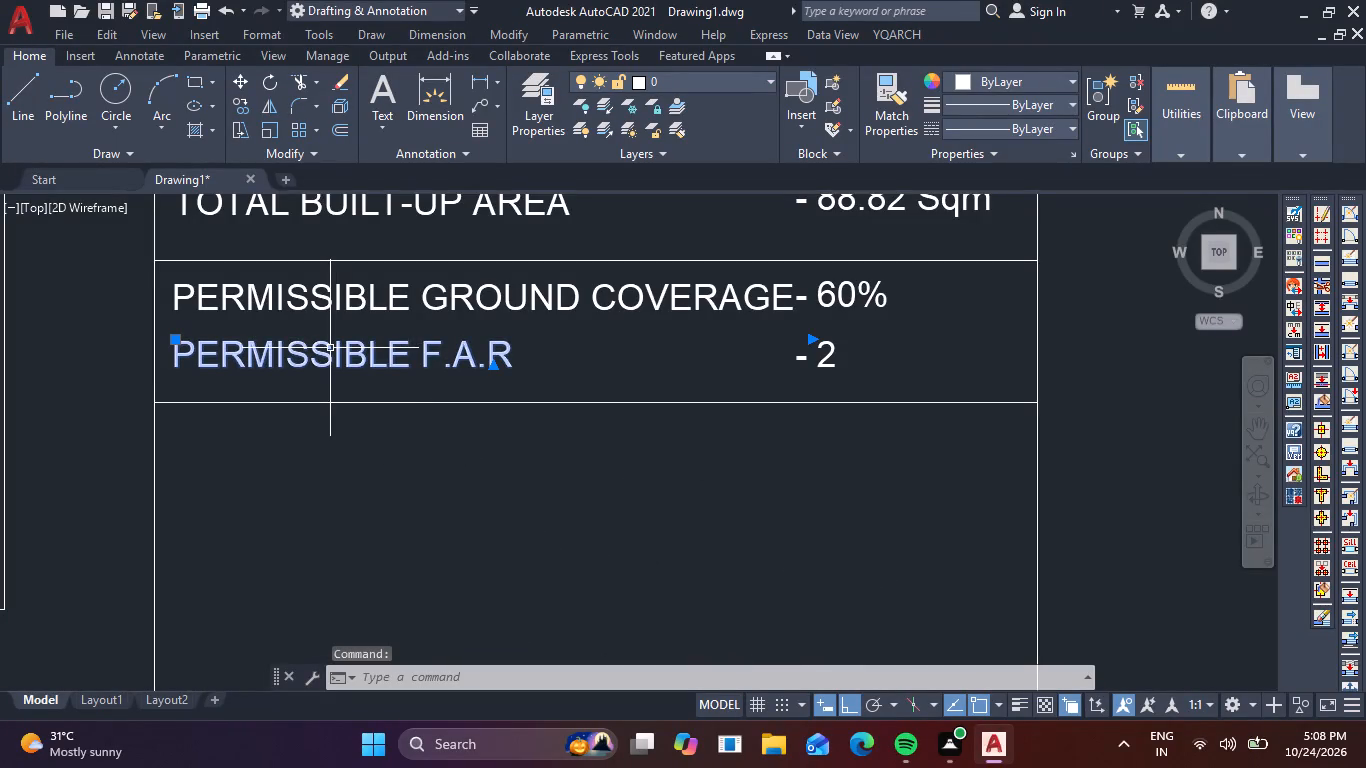
text(CO)
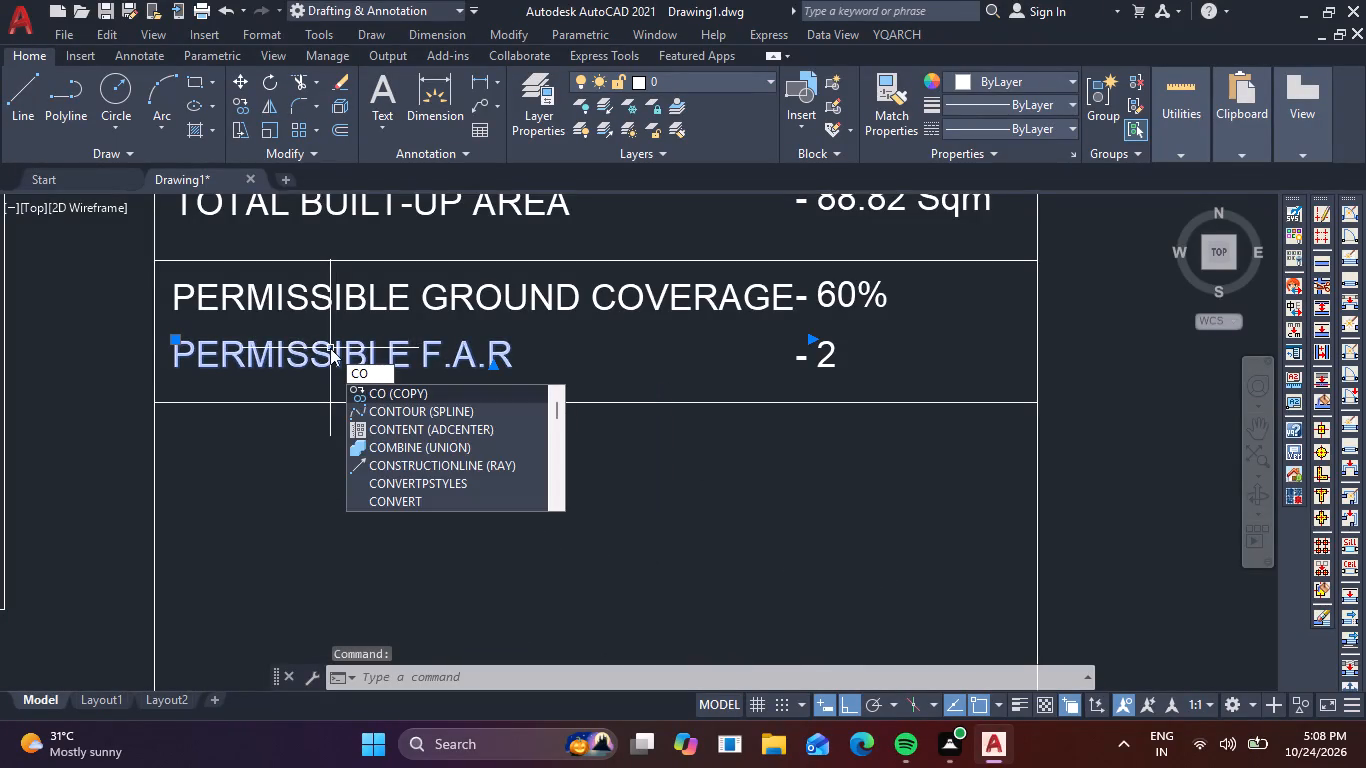
key(space)
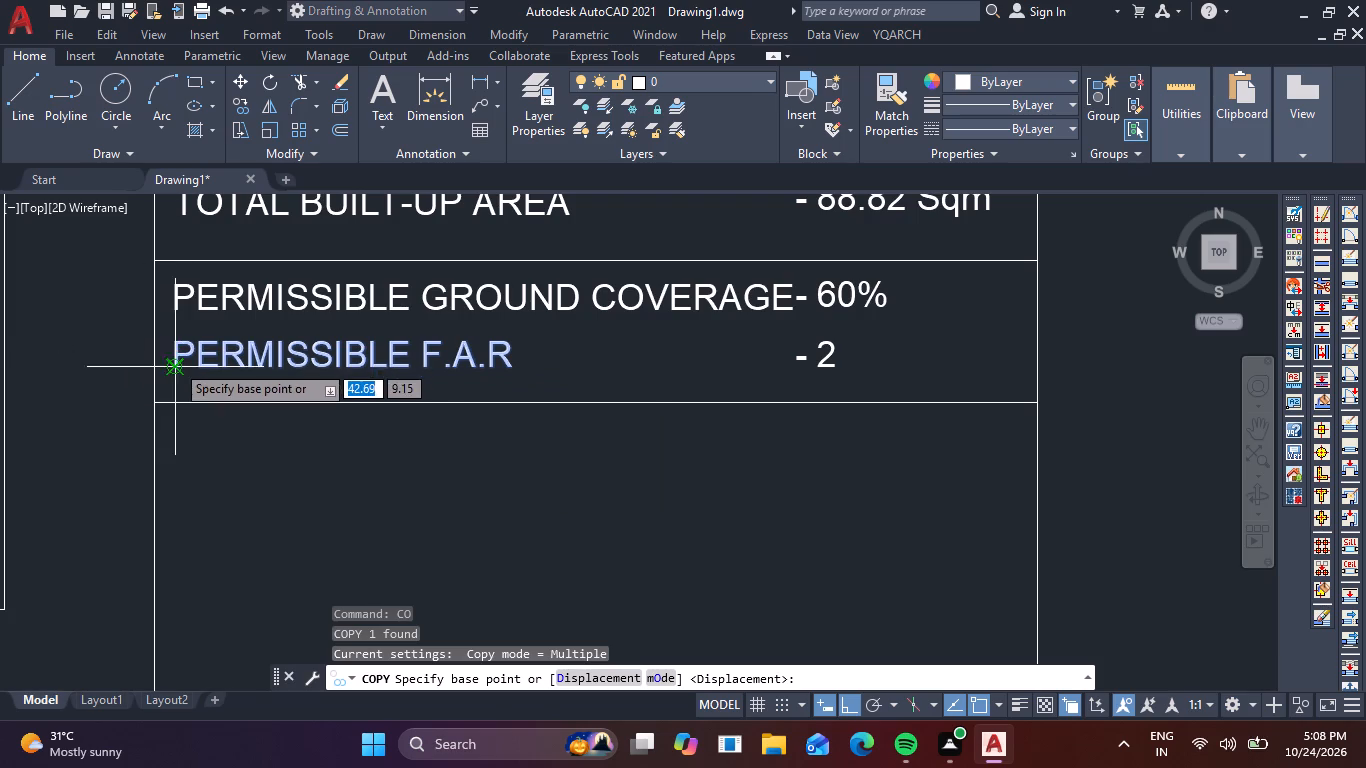
click(171, 370)
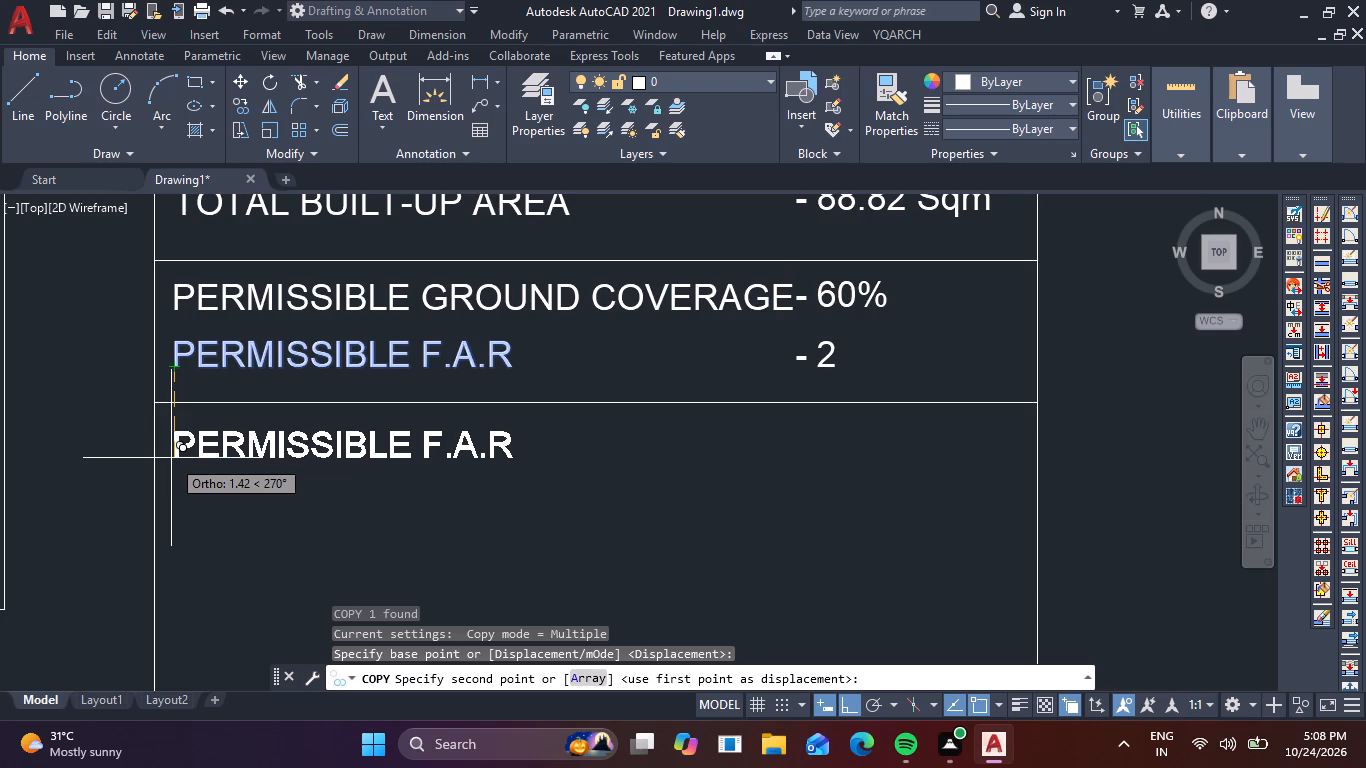
click(173, 458)
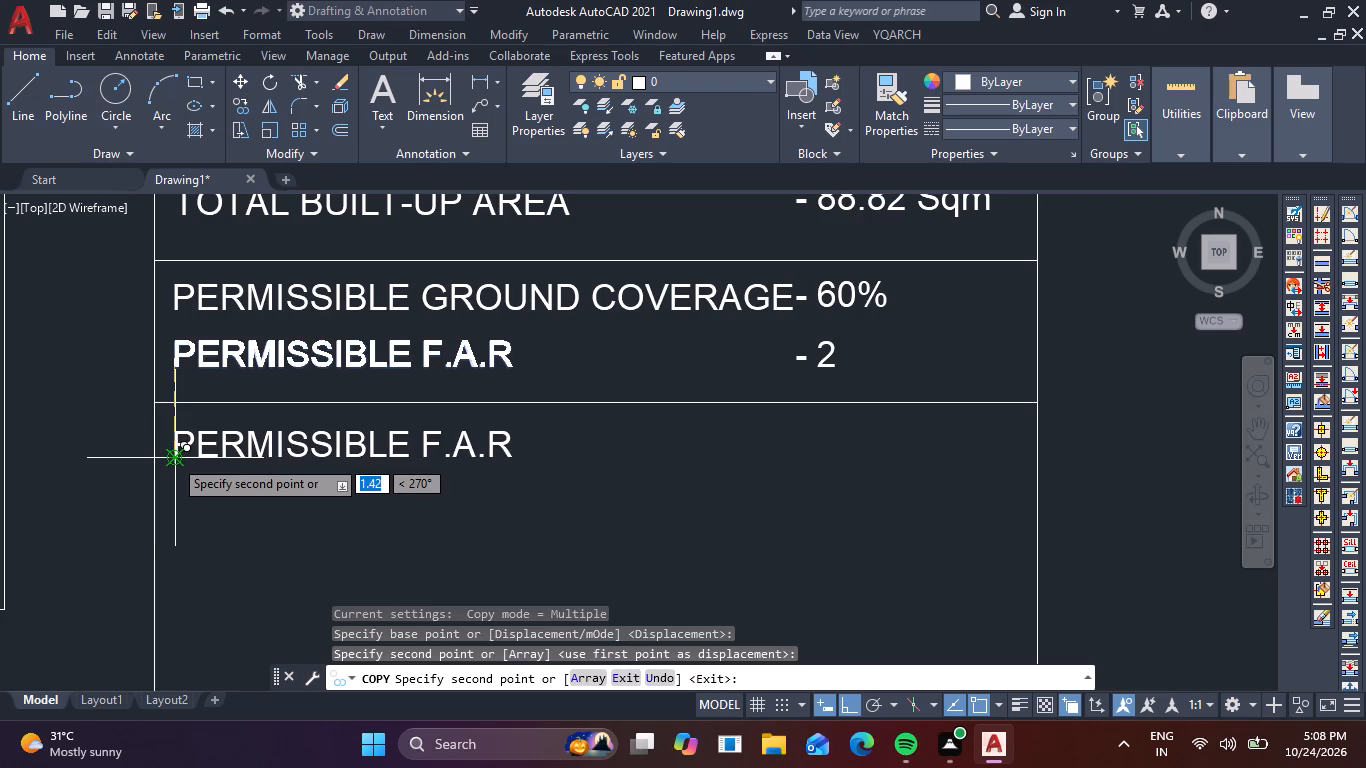
click(167, 513)
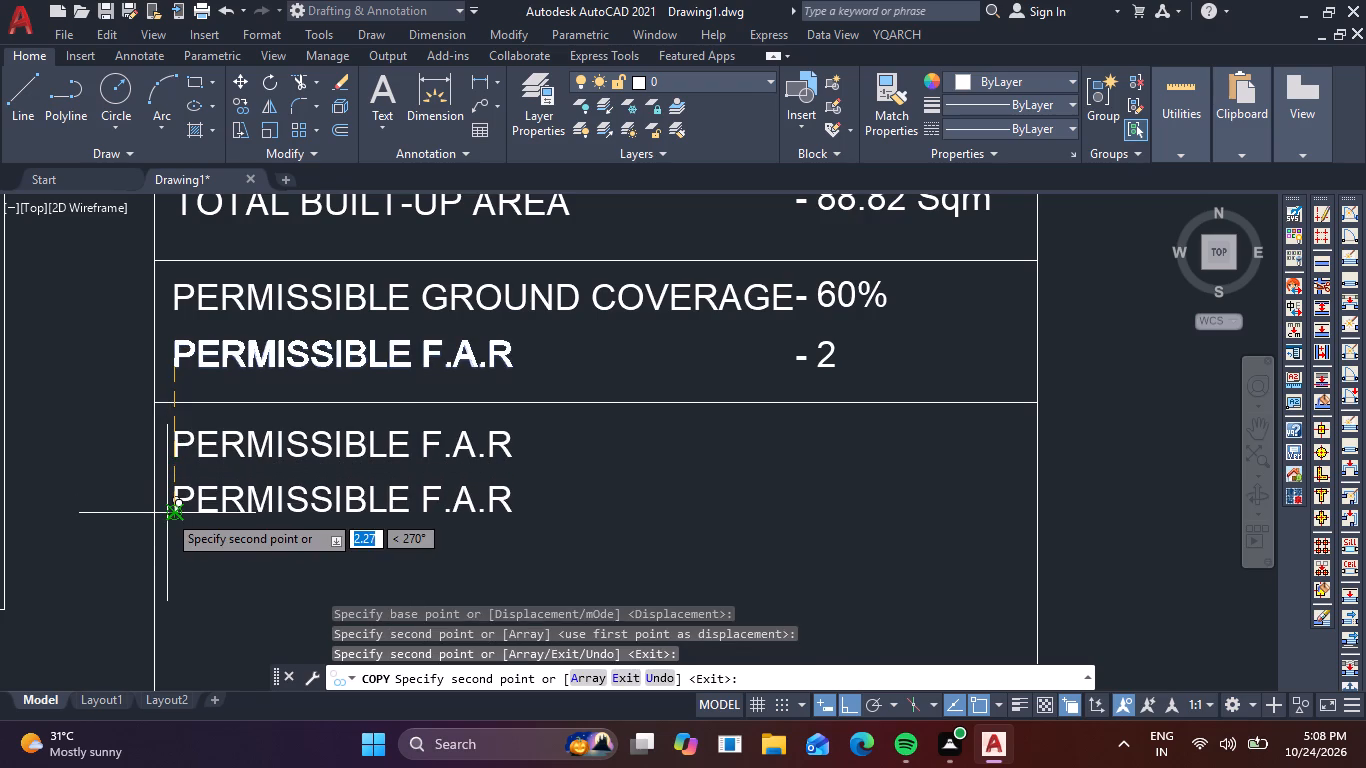
key(Escape)
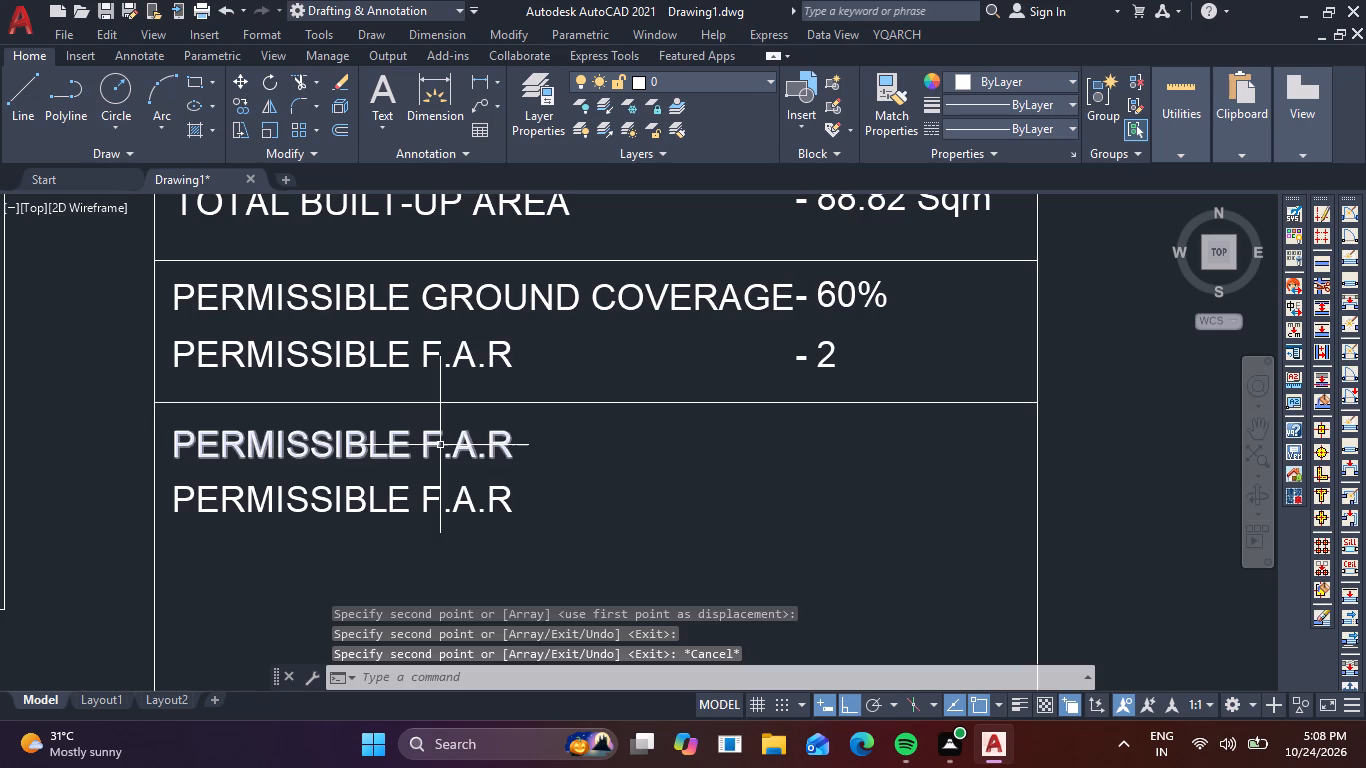
Replace the text of the upper copied label, just below the divider line, with MAX. GROUND COVERAGE (%).
click(479, 439)
click(412, 452)
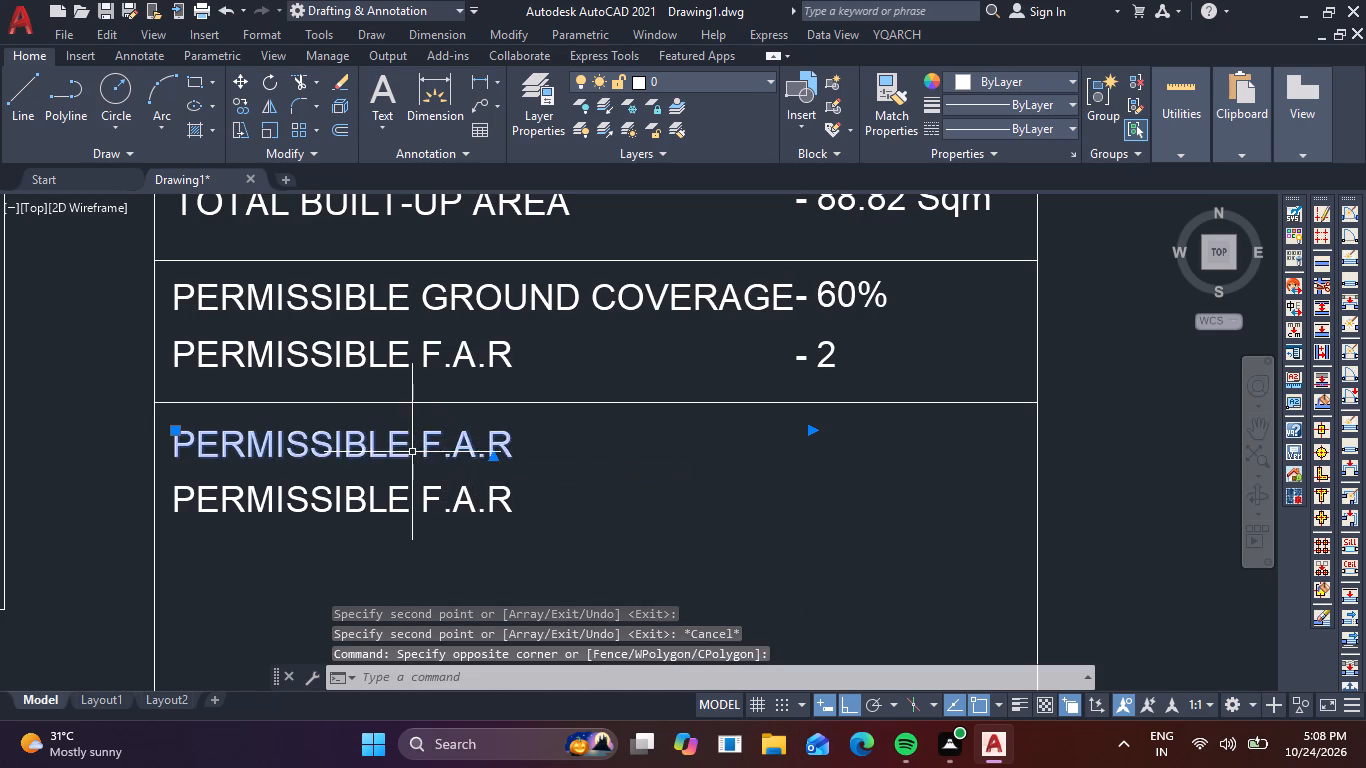
triple_click(500, 445)
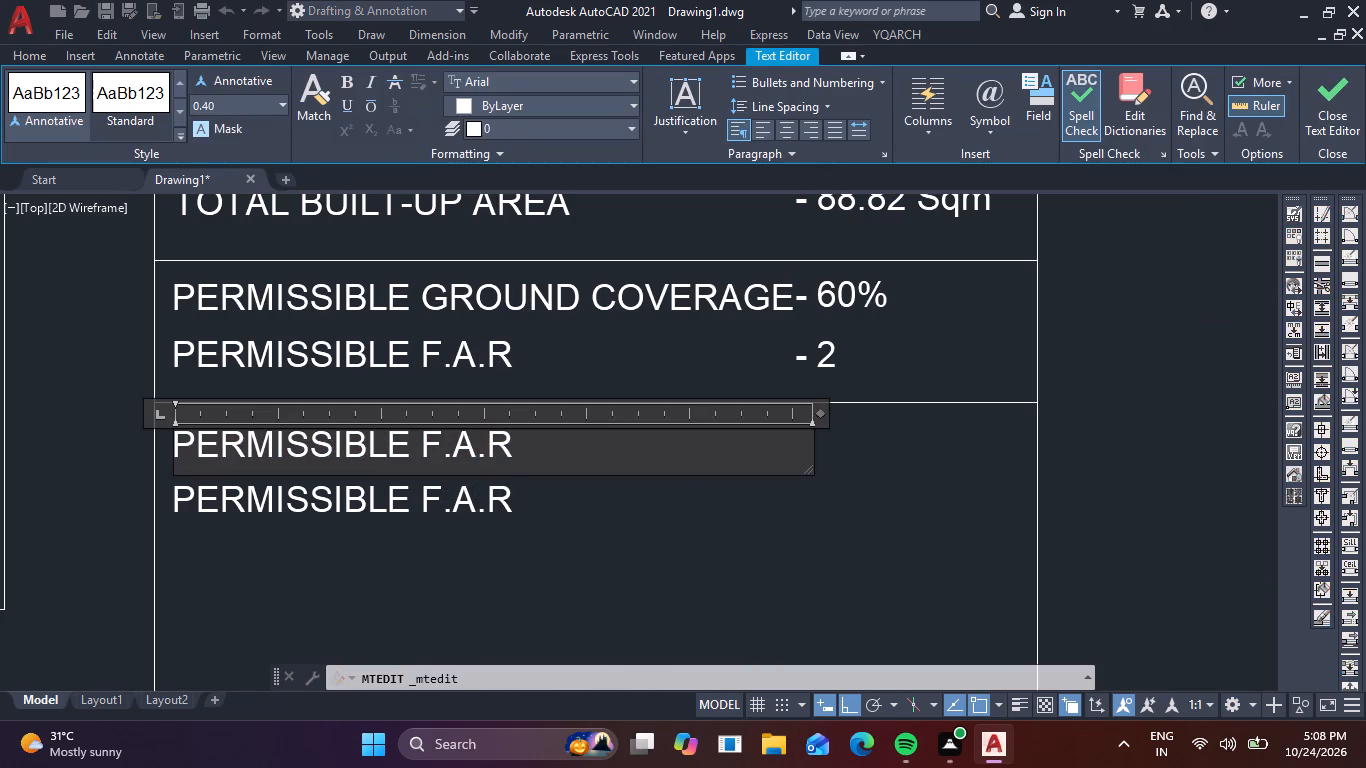
click(575, 446)
key(BackSpace)
key(BackSpace)
key(BackSpace)
key(BackSpace)
key(BackSpace)
key(BackSpace)
key(BackSpace)
key(BackSpace)
key(BackSpace)
key(BackSpace)
key(BackSpace)
key(BackSpace)
key(BackSpace)
key(BackSpace)
key(BackSpace)
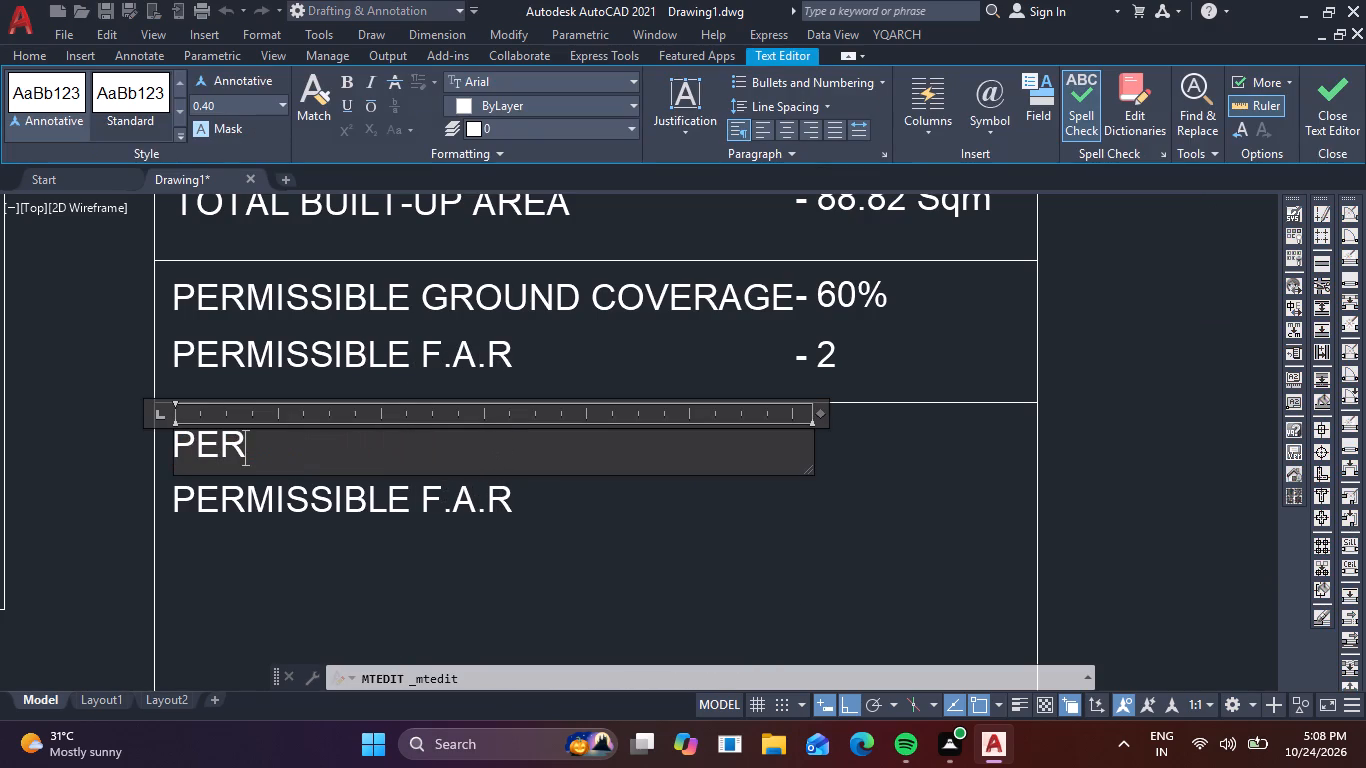
key(BackSpace)
key(BackSpace)
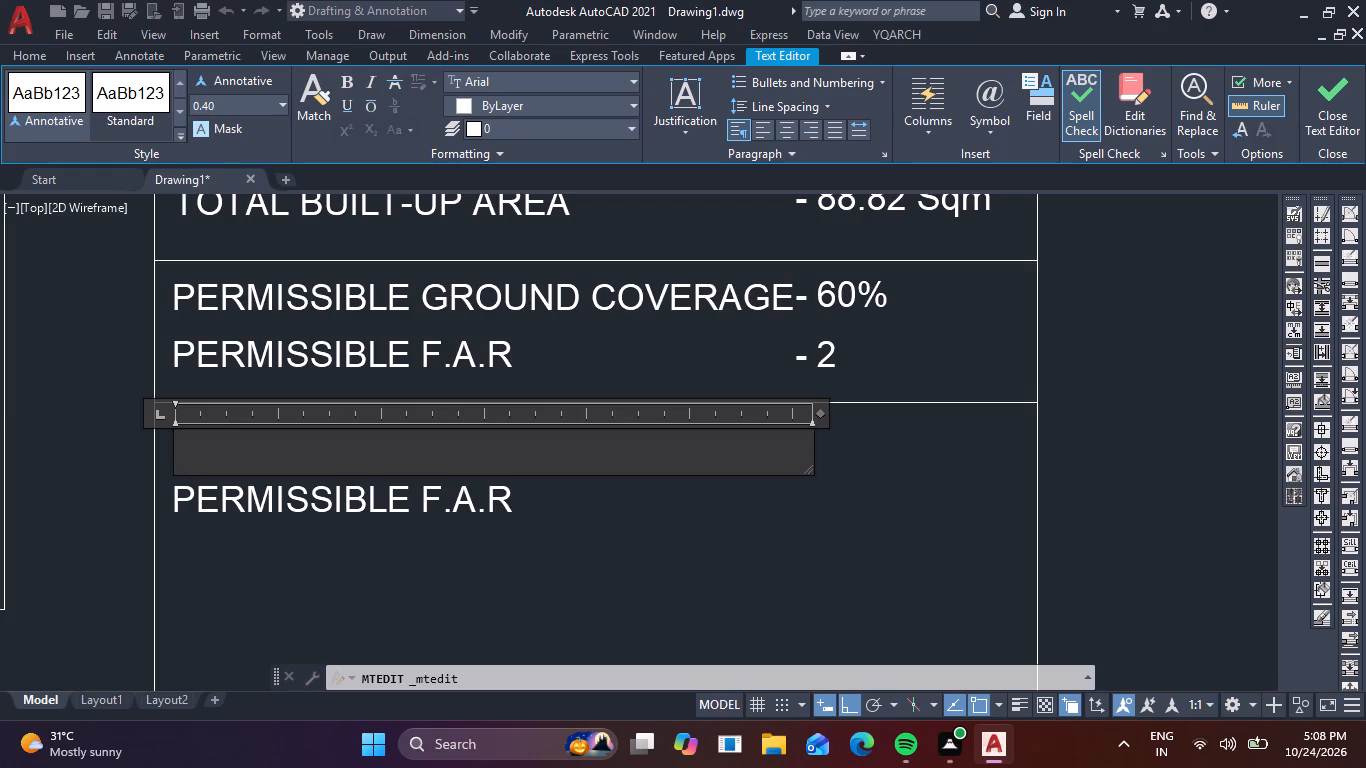
key(m)
text(AX)
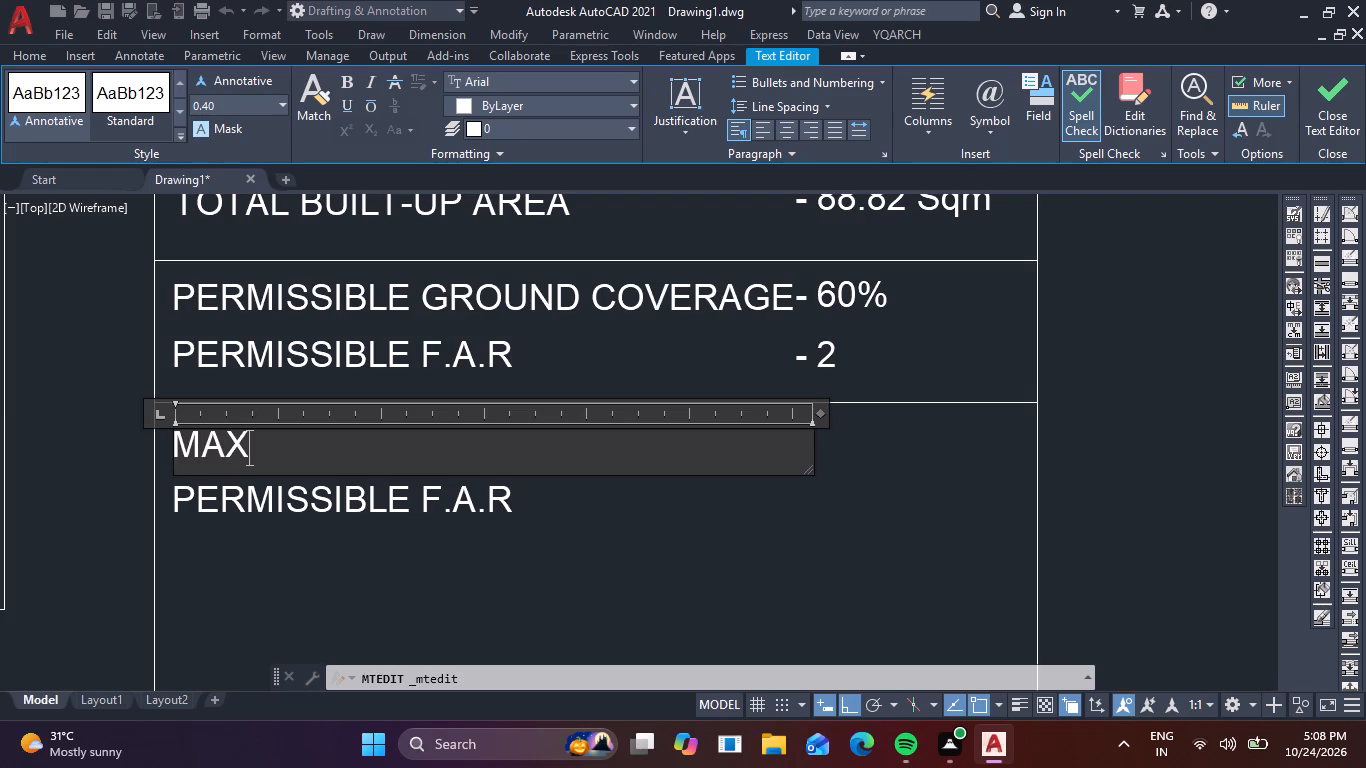
text(.)
key(space)
key(g)
text(ROUND)
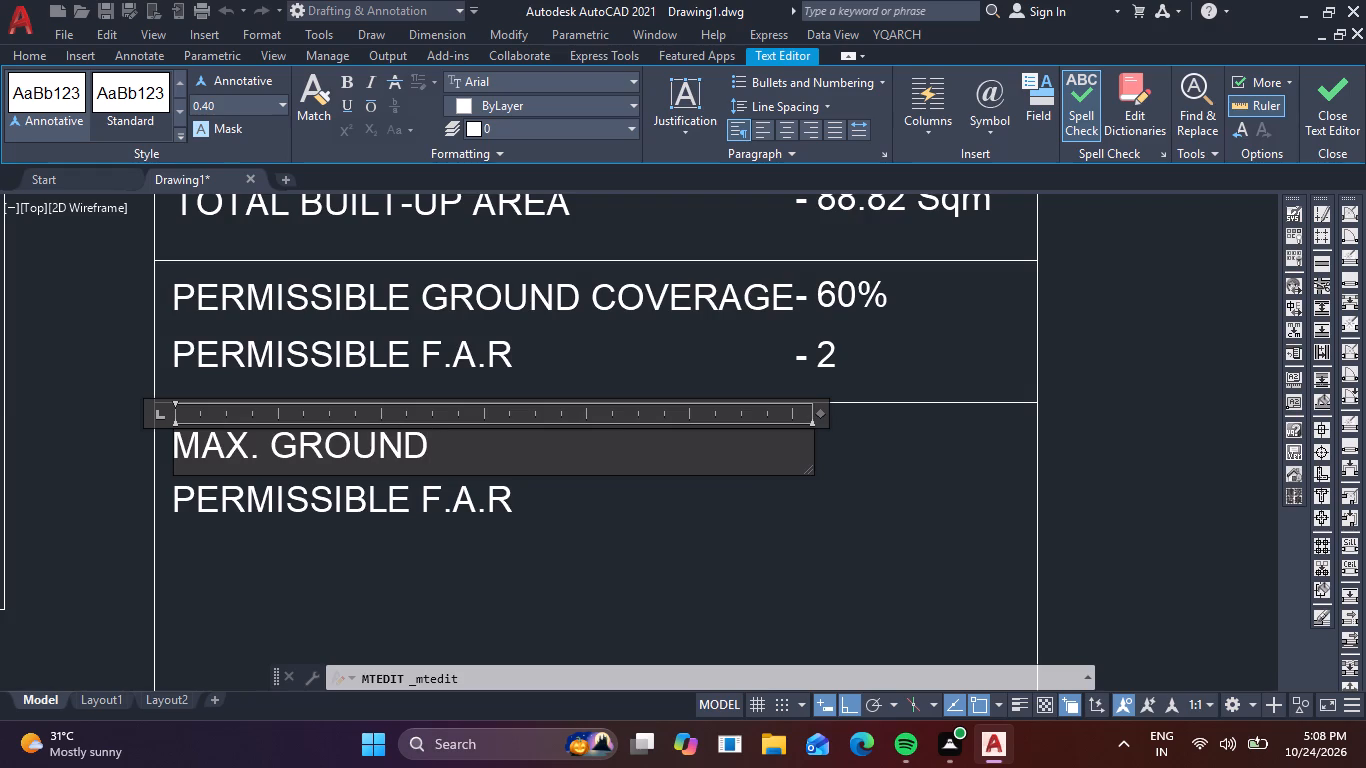
key(space)
text(CO)
text(VE)
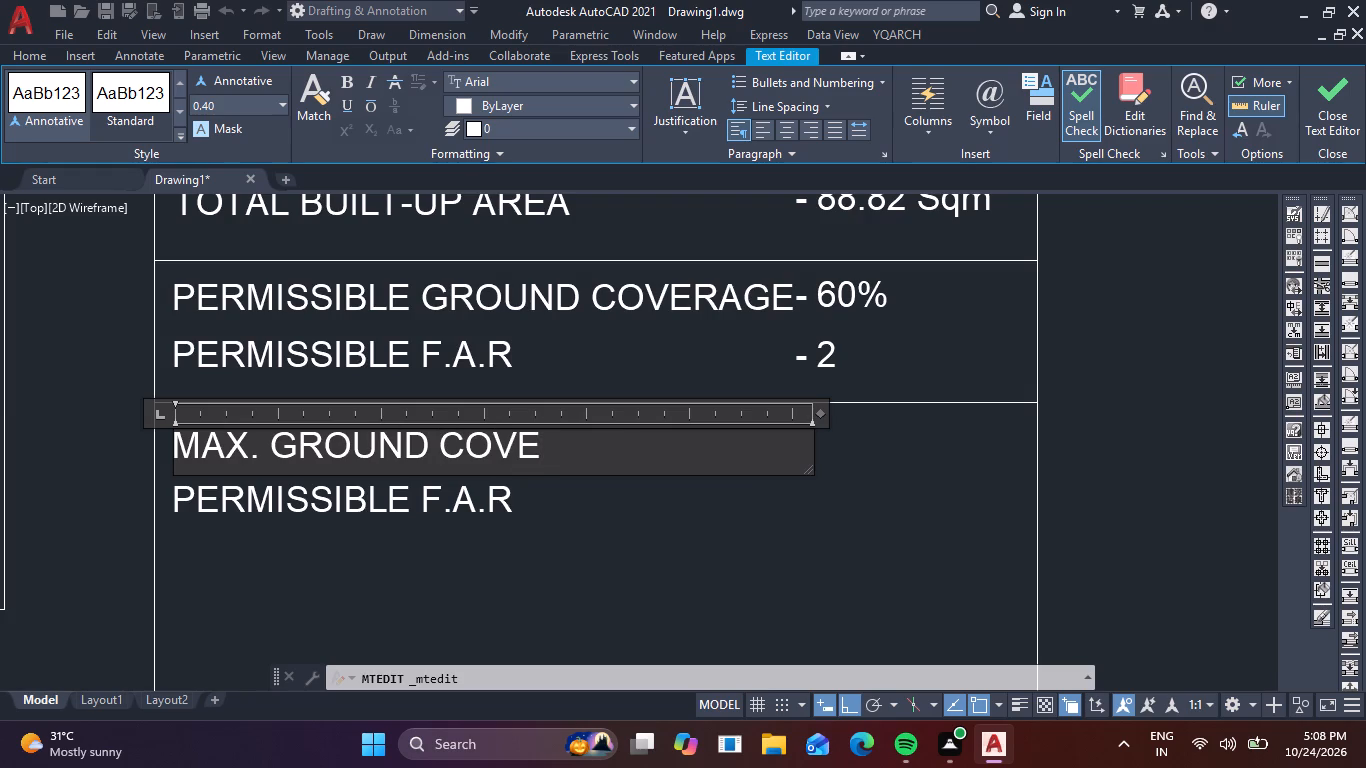
key(r)
text(AGE)
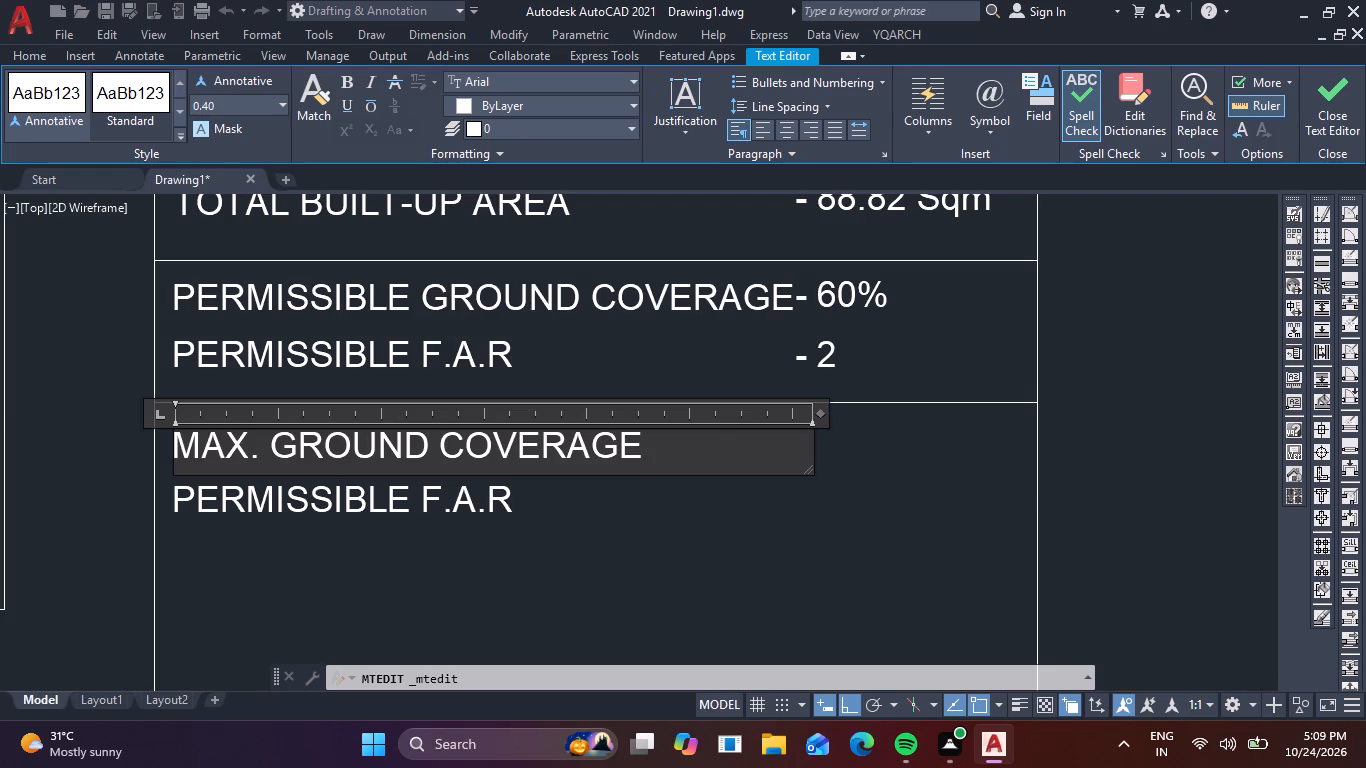
key(space)
key(shift+parenleft)
key(shift+percent)
key(shift+parenright)
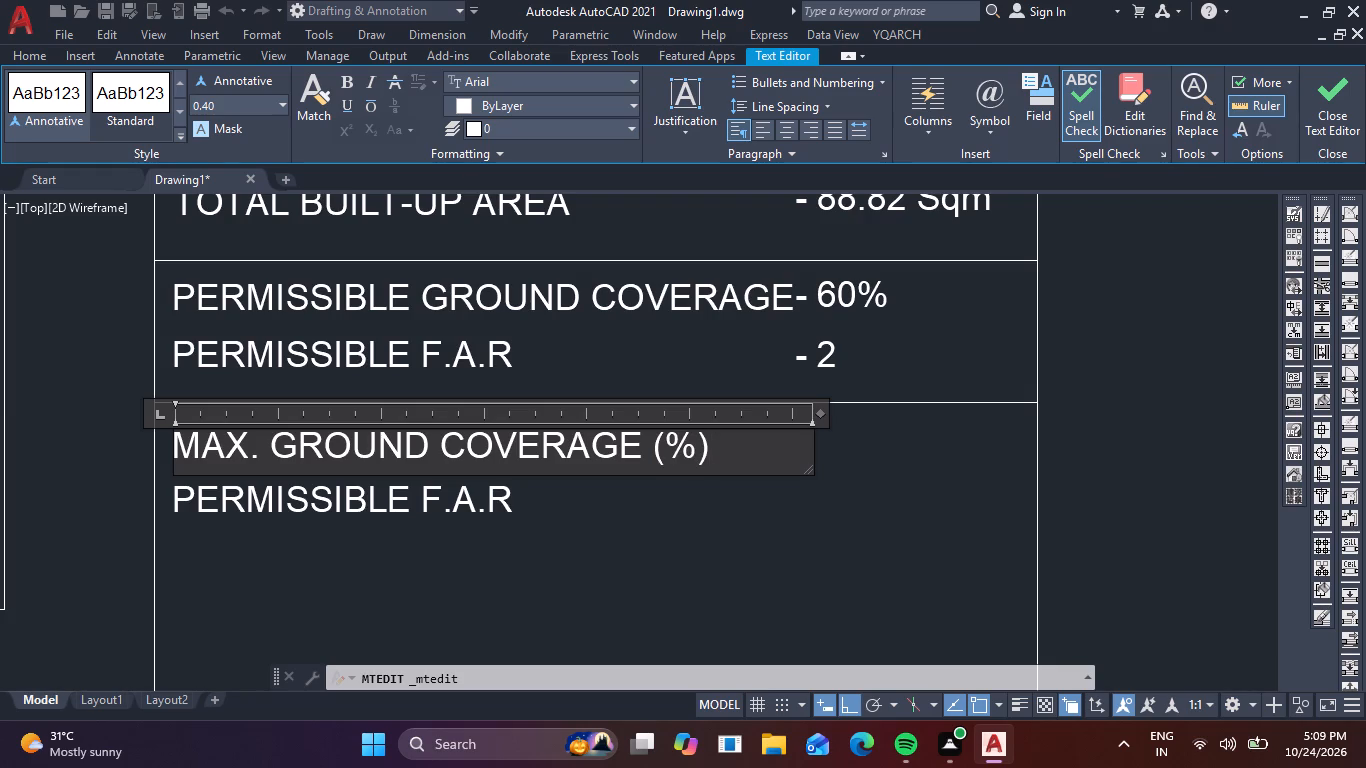
click(461, 527)
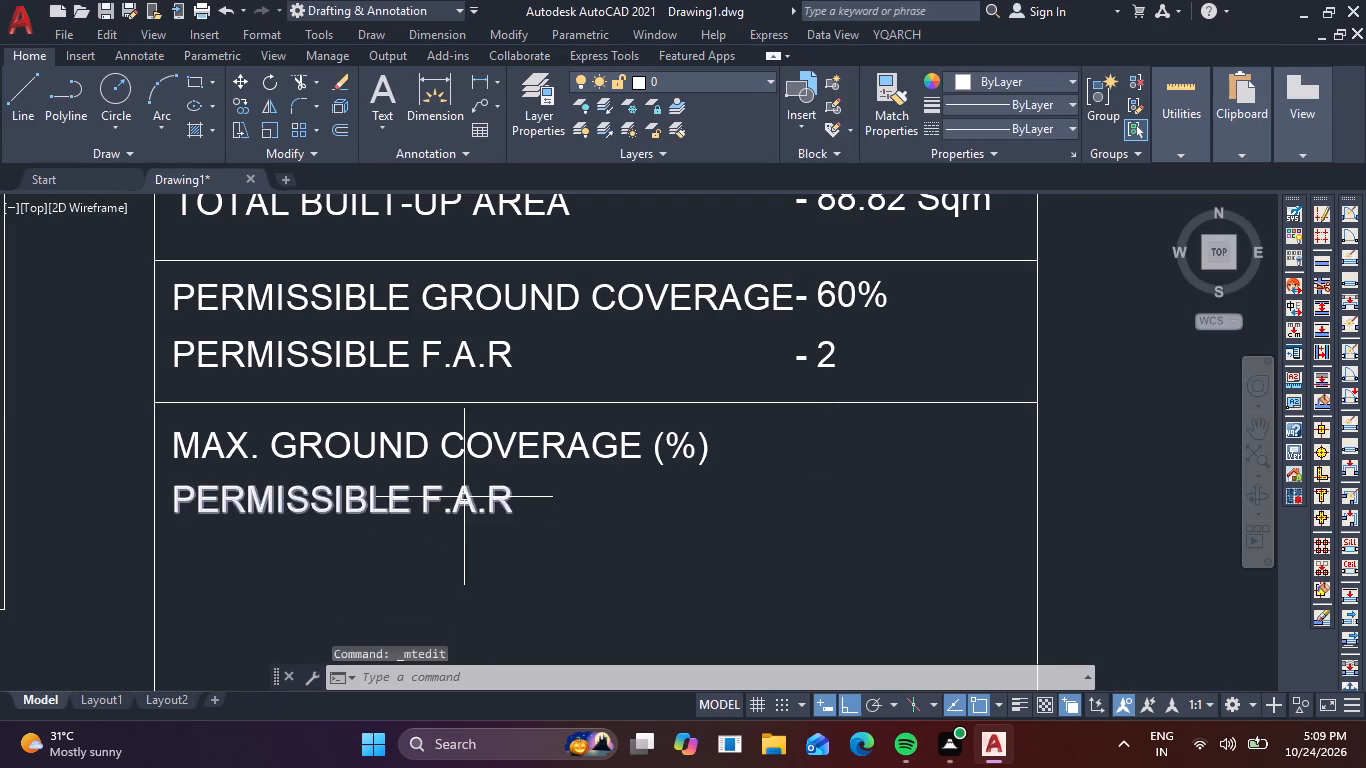
Replace the text of the lower copied label, below MAX. GROUND COVERAGE (%), with ACTUAL F.A.R.
double_click(464, 497)
click(549, 502)
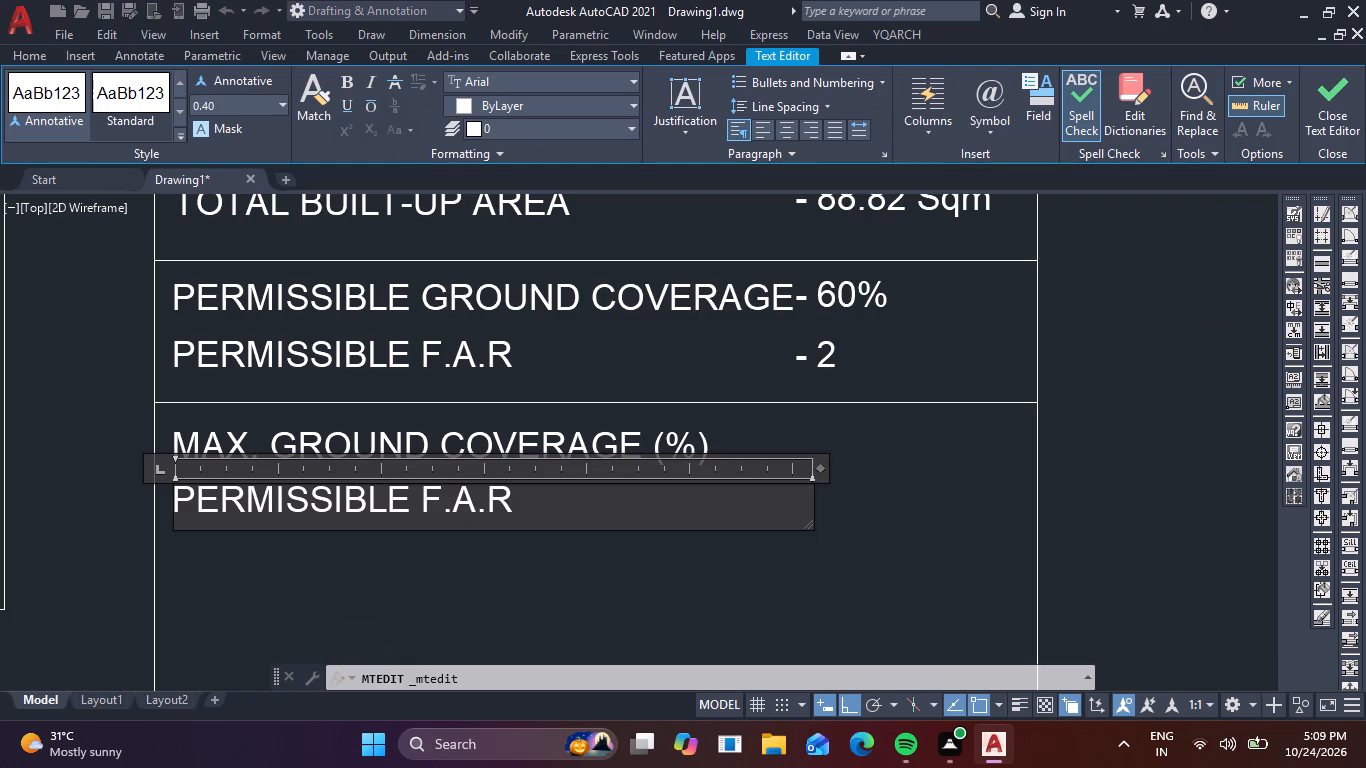
key(BackSpace)
key(BackSpace)
key(BackSpace)
key(BackSpace)
key(BackSpace)
key(BackSpace)
key(BackSpace)
key(BackSpace)
key(BackSpace)
key(BackSpace)
key(BackSpace)
key(BackSpace)
key(BackSpace)
key(BackSpace)
key(BackSpace)
key(BackSpace)
key(BackSpace)
key(BackSpace)
key(BackSpace)
key(BackSpace)
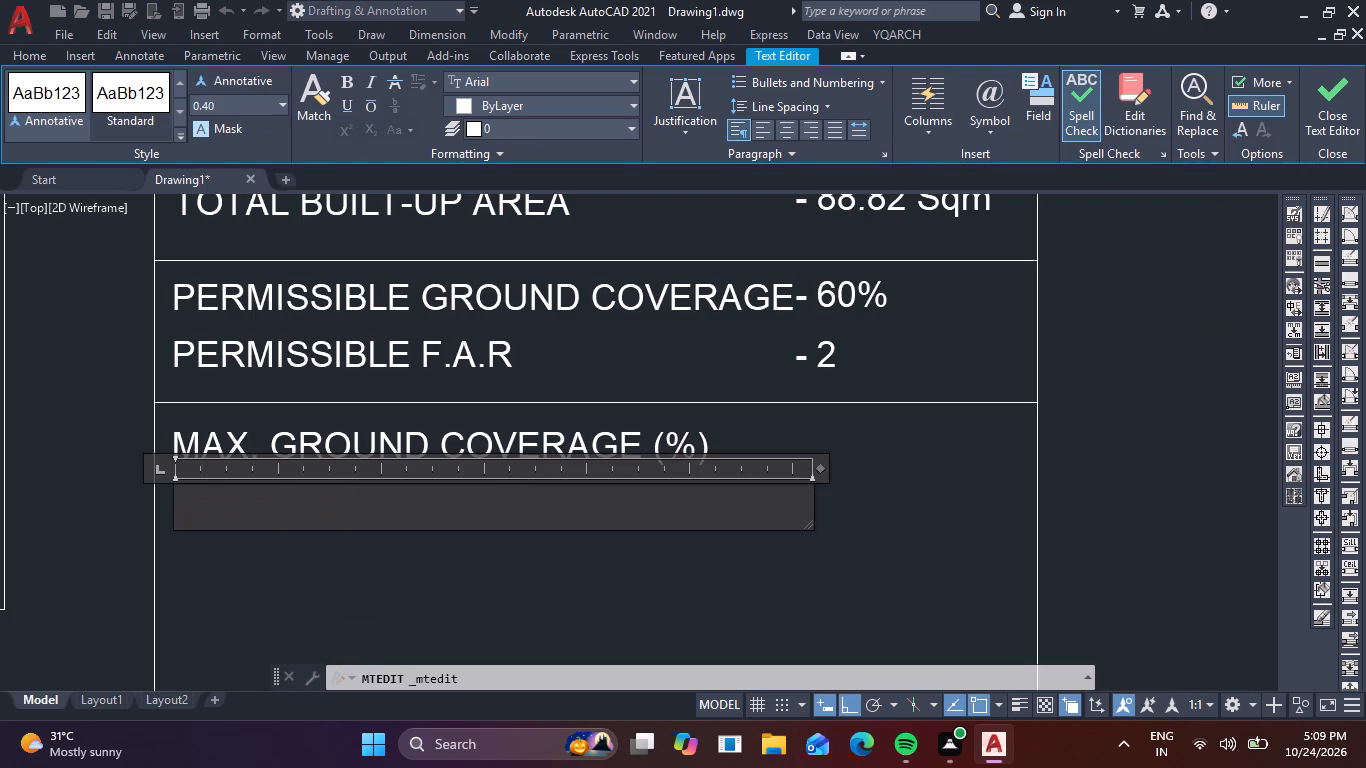
text(ACTUAL)
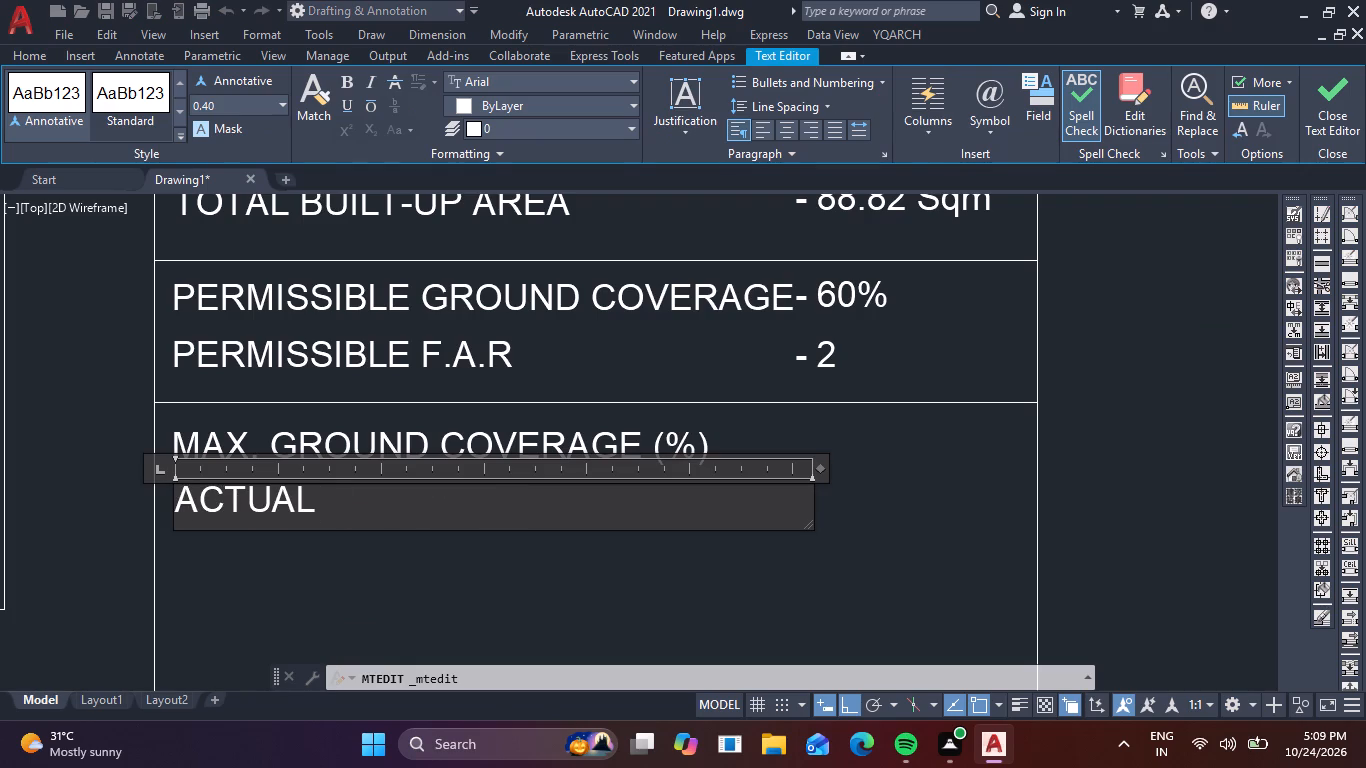
key(space)
text(F.)
key(a)
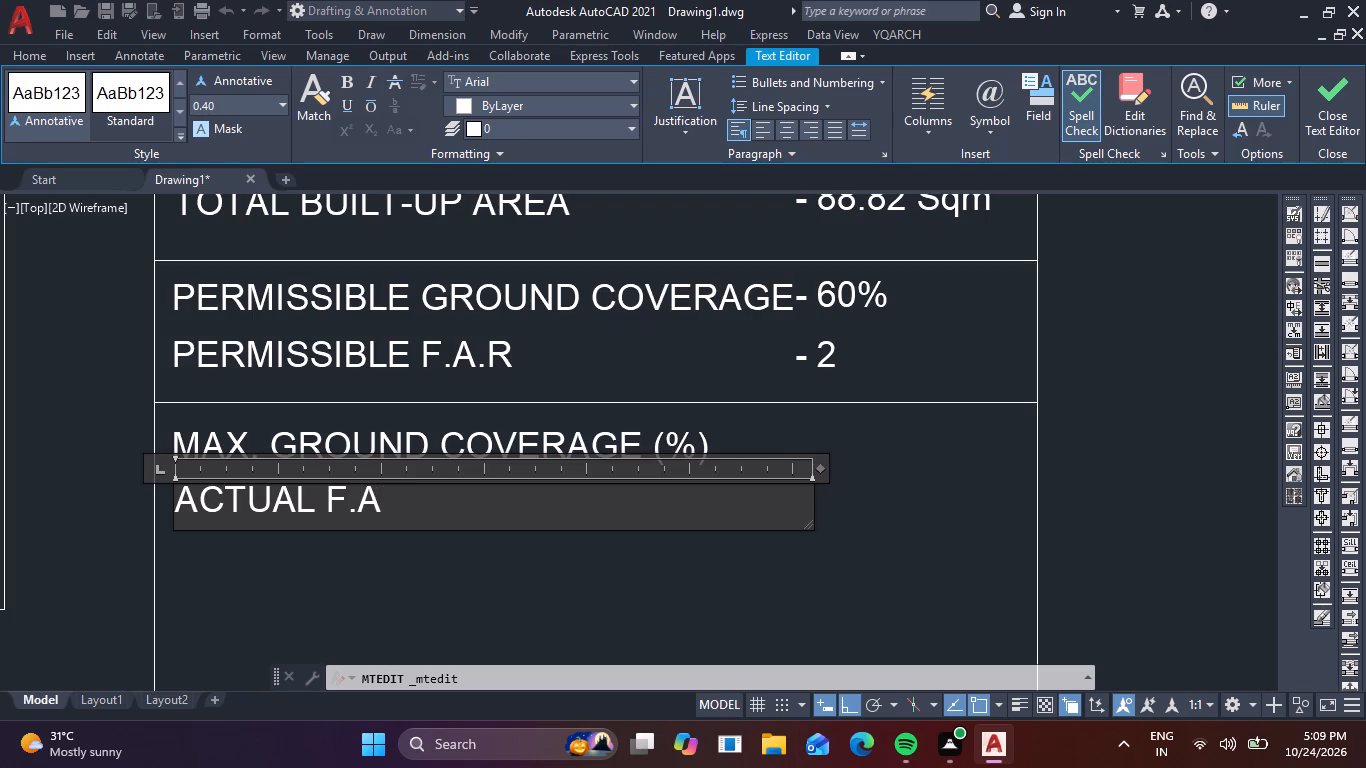
text(.R)
click(850, 386)
Copy the - 2 value straight down about 1.37 and 2.27 units, into the MAX. GROUND COVERAGE (%) and ACTUAL F.A.R rows.
click(812, 366)
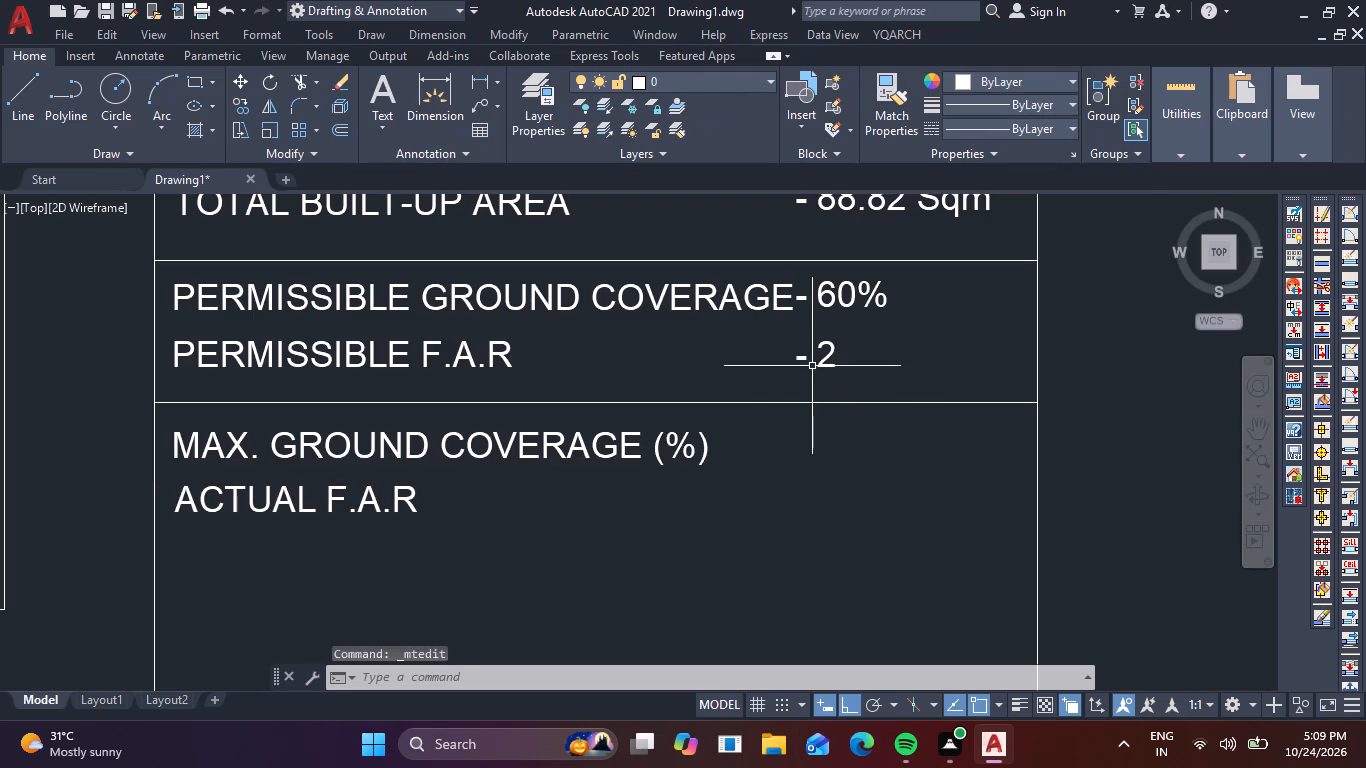
click(805, 358)
text(CO)
key(space)
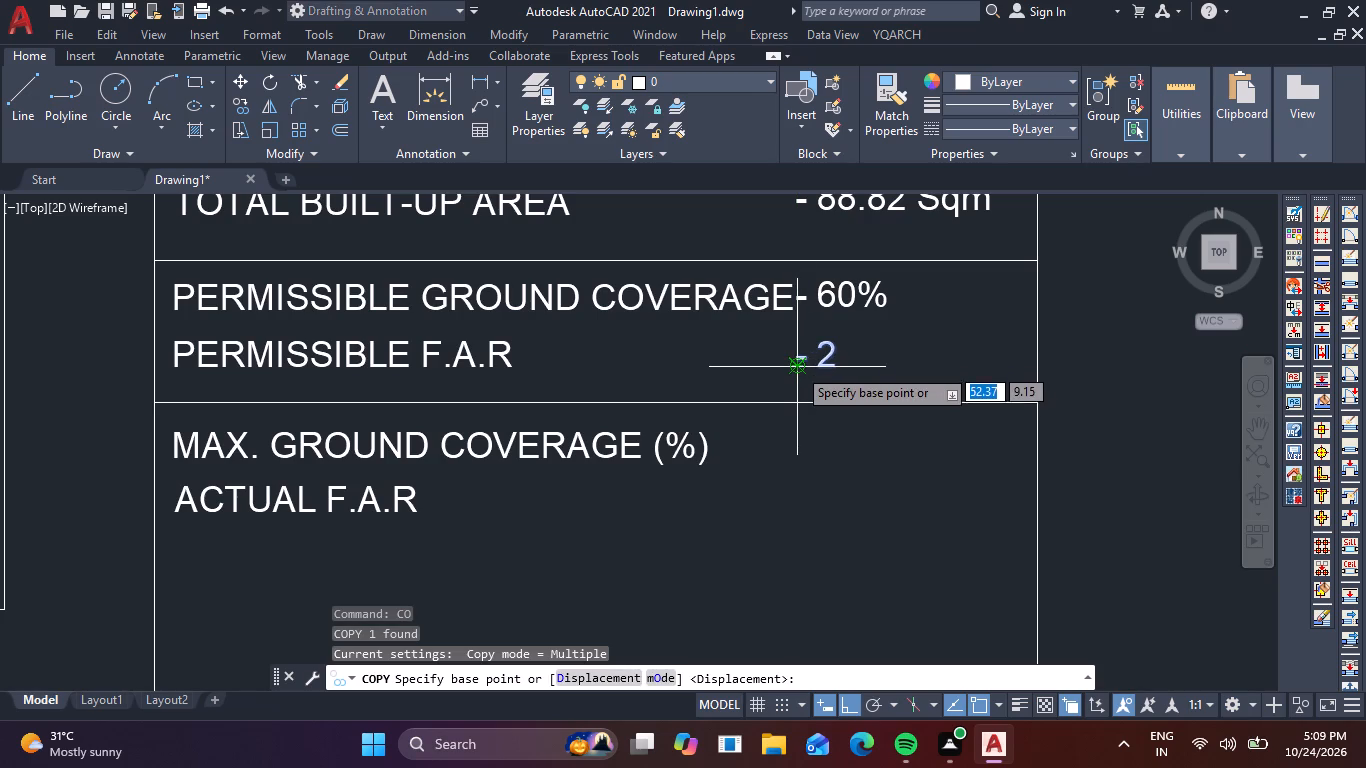
click(797, 367)
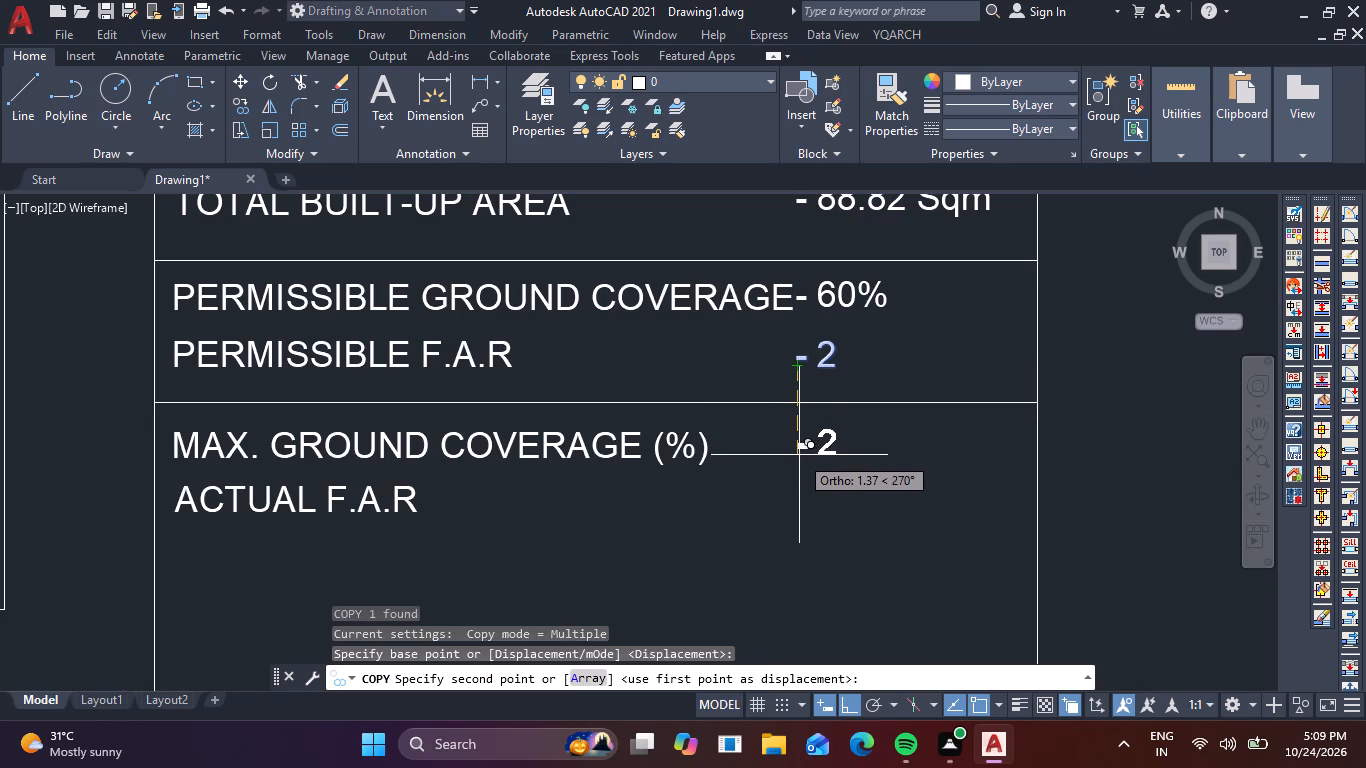
click(799, 455)
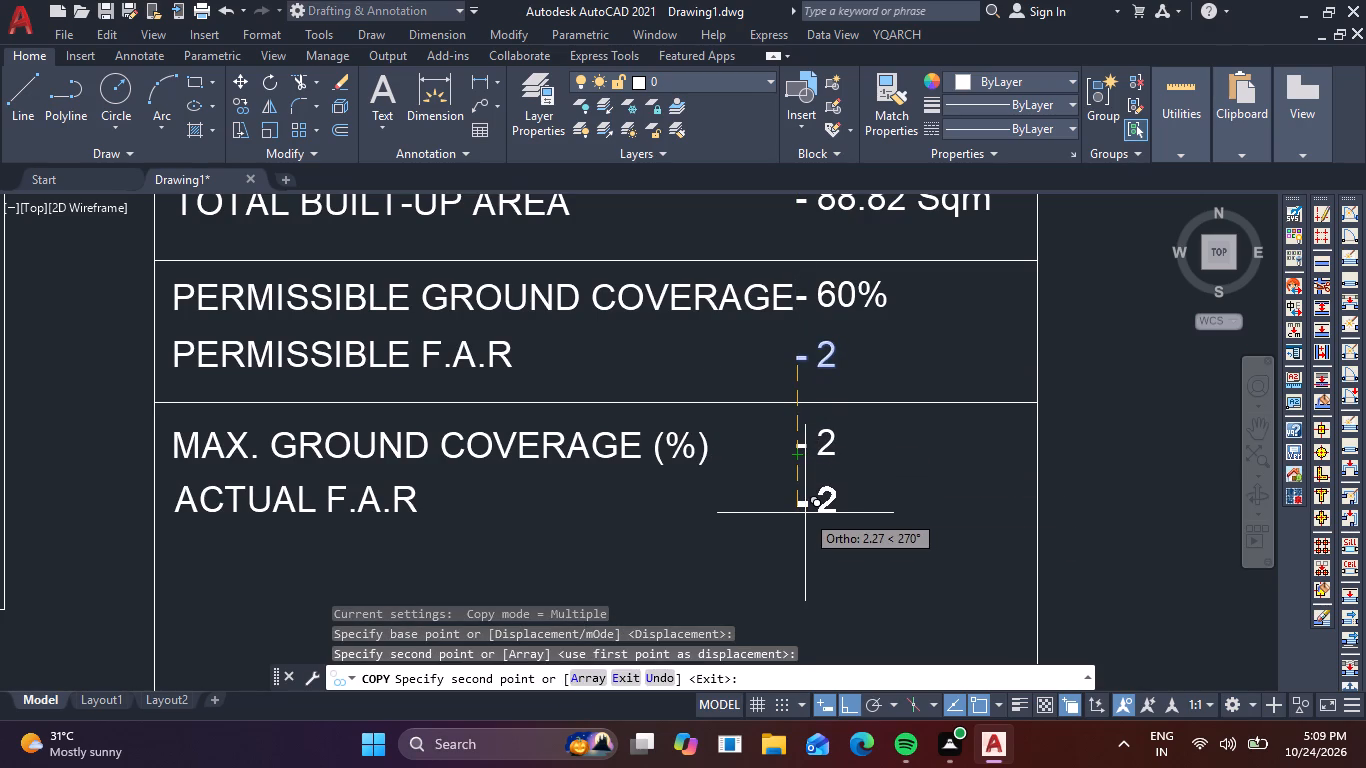
click(805, 513)
key(Escape)
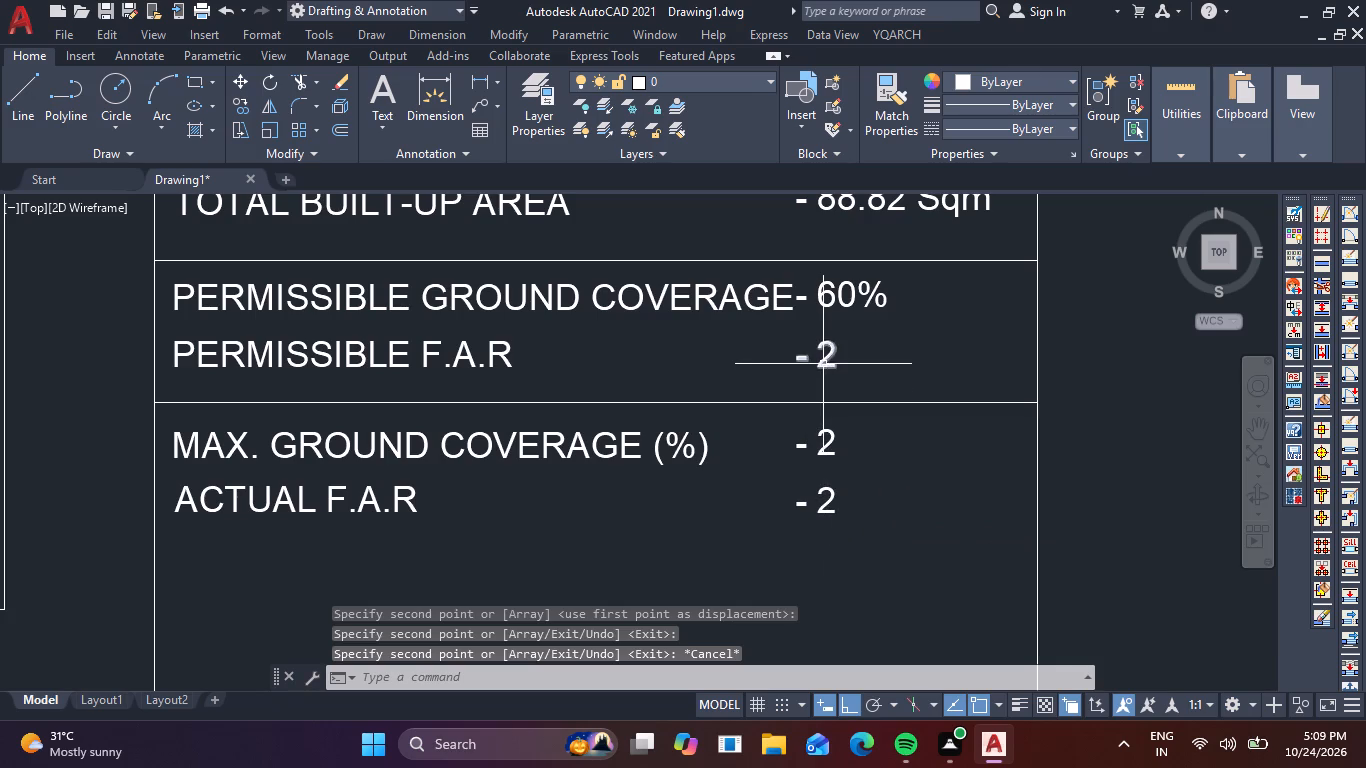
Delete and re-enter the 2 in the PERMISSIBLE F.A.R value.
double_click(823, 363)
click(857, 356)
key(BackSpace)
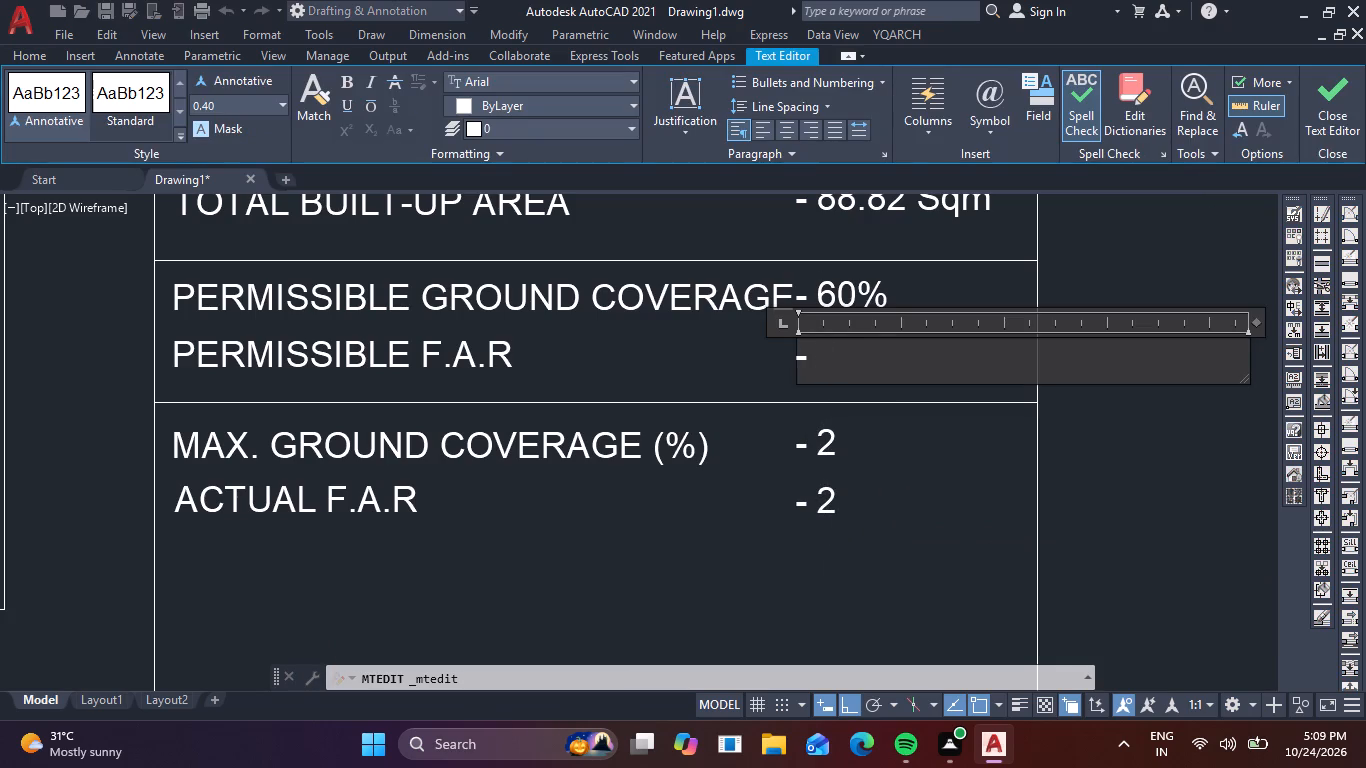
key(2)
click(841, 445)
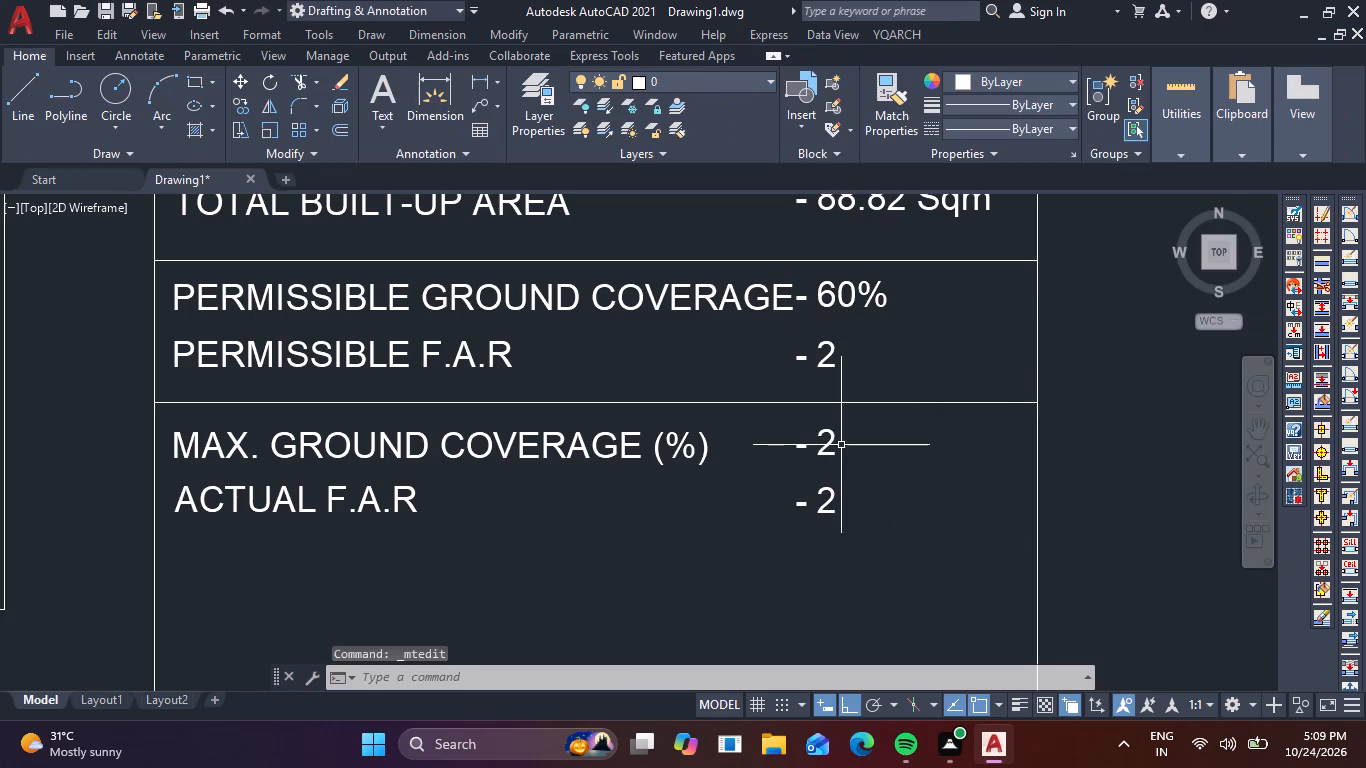
Change the value in the MAX. GROUND COVERAGE (%) row to - 39.70%.
double_click(821, 450)
click(860, 452)
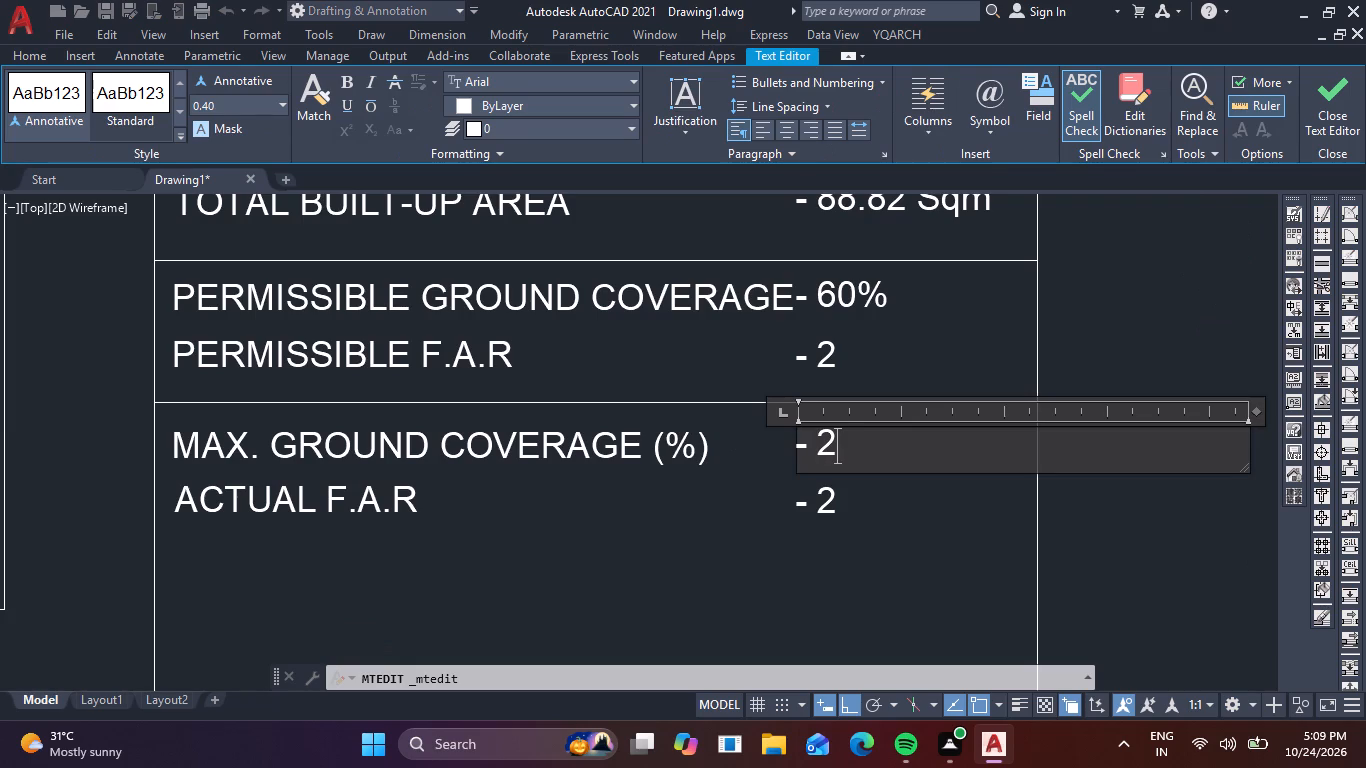
key(BackSpace)
key(3)
key(9)
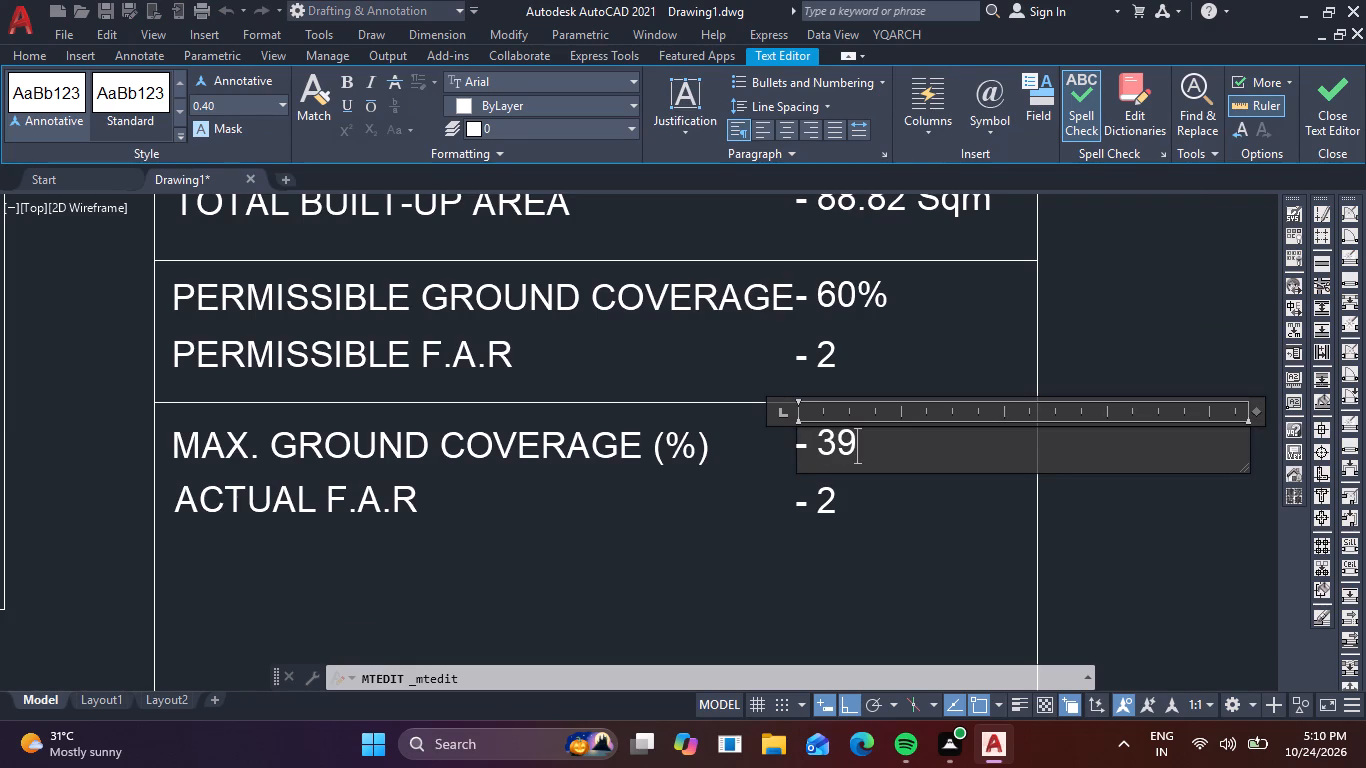
key(period)
text(70)
key(shift+percent)
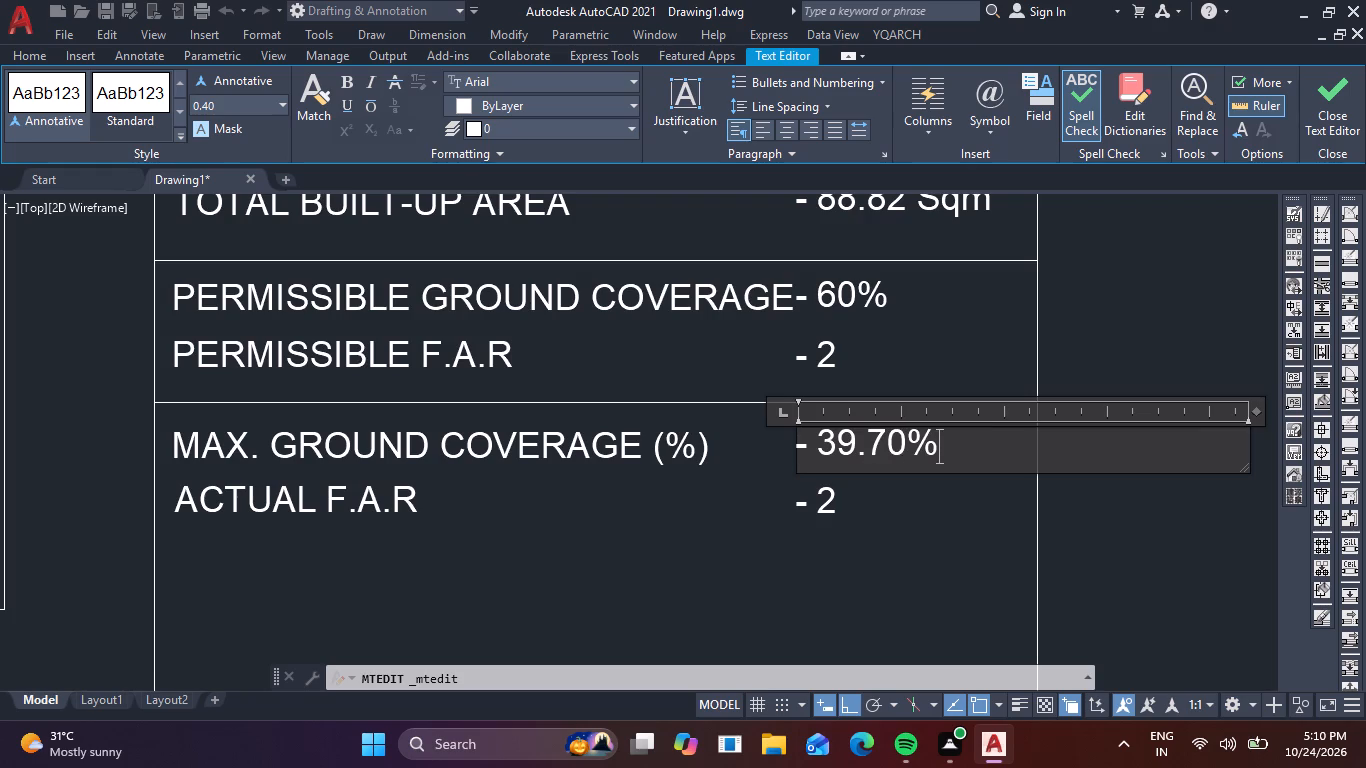
click(854, 485)
Change the value in the ACTUAL F.A.R row to - 0.79.
double_click(819, 510)
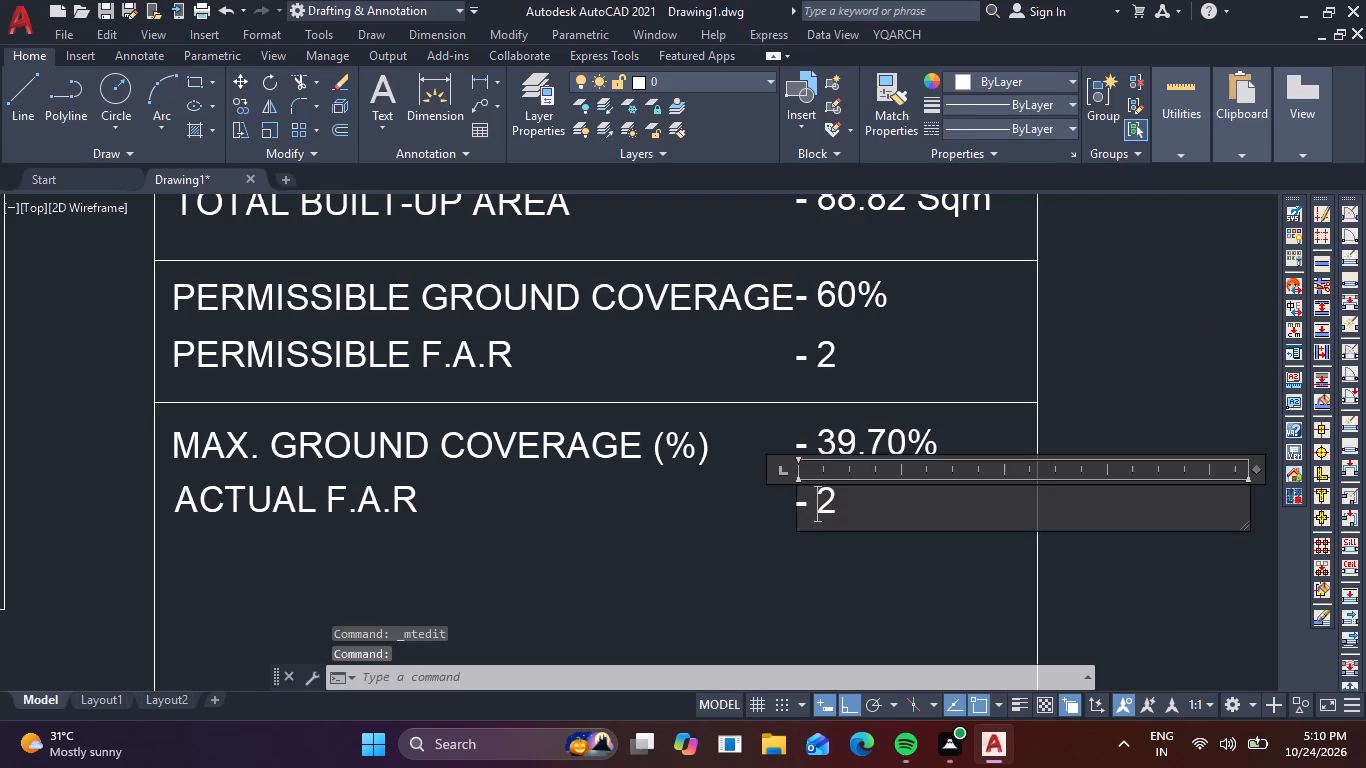
click(859, 506)
key(BackSpace)
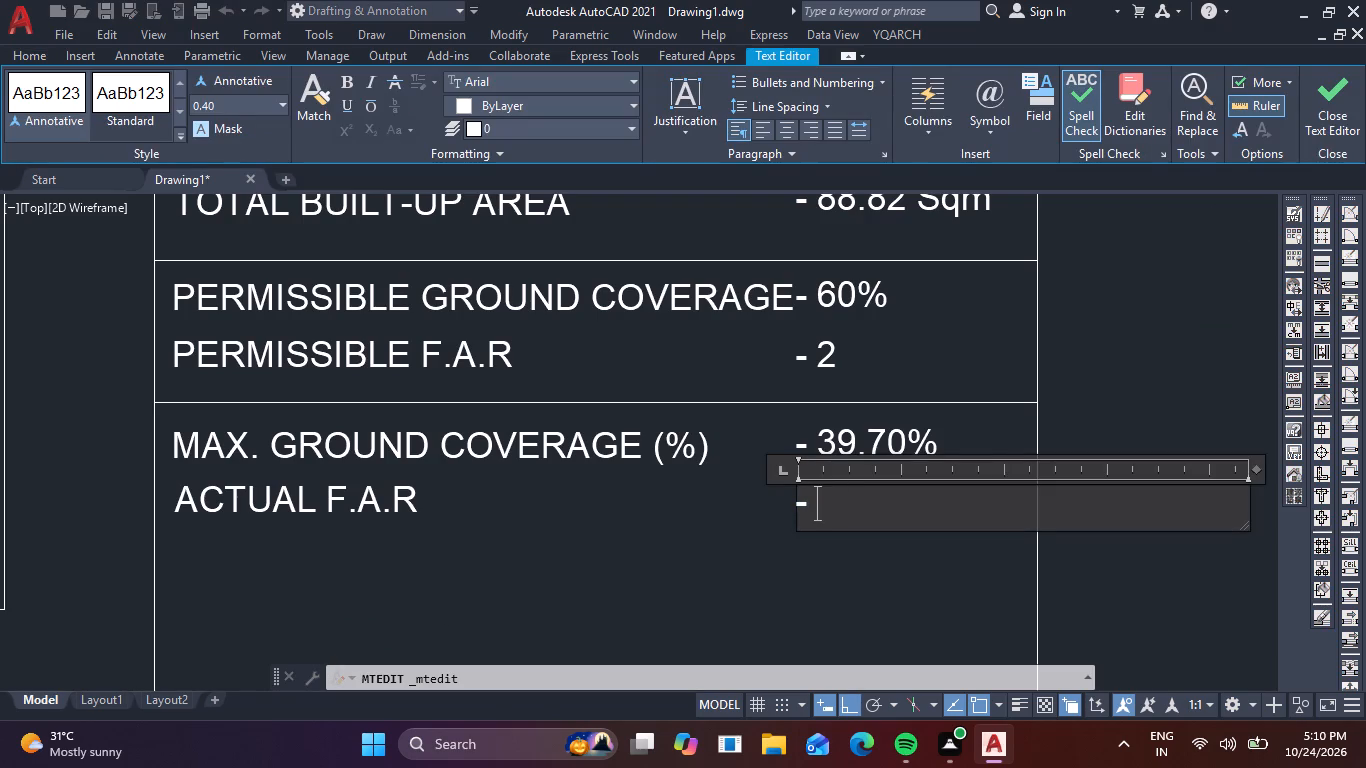
key(0)
key(period)
text(79)
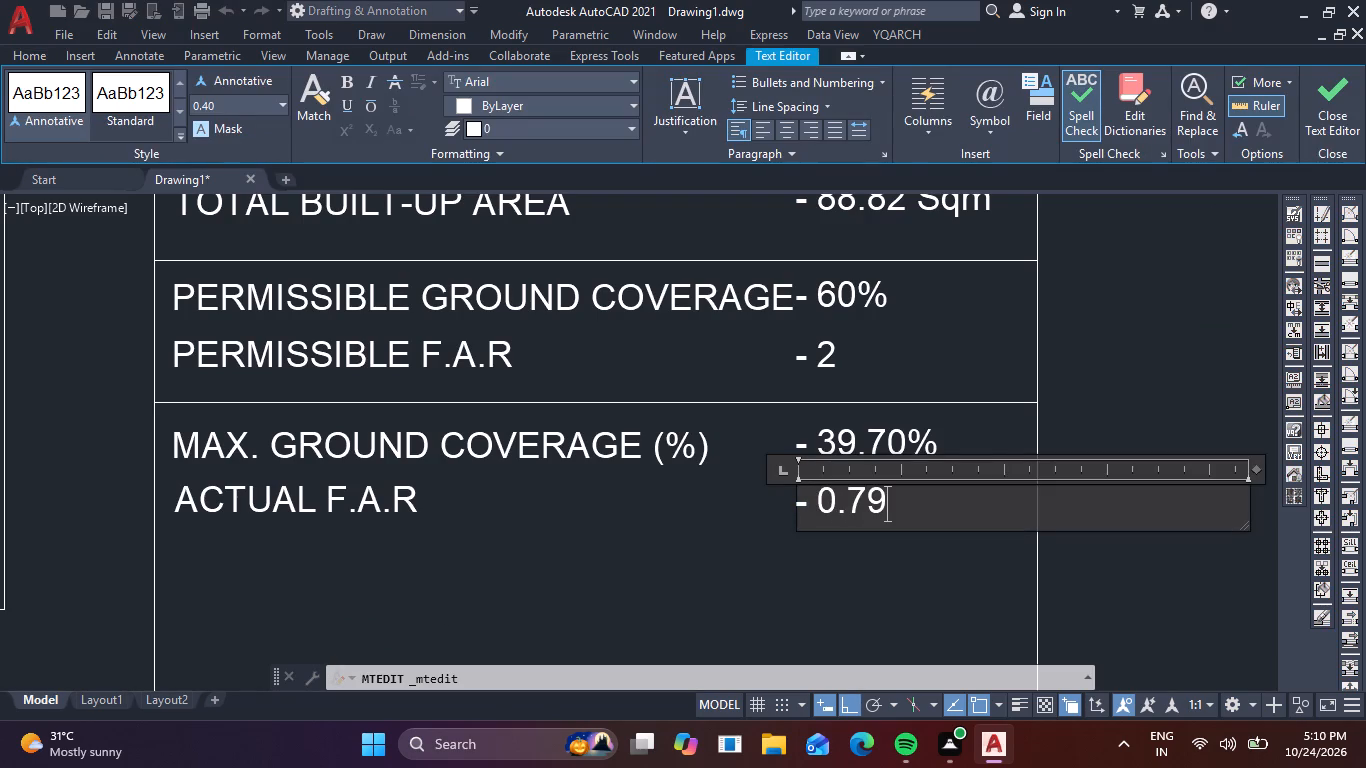
click(787, 551)
Draw a horizontal divider line across the full table width, just below the ACTUAL F.A.R row.
scroll(787, 551, down, 1)
middle_drag(787, 551, 787, 434)
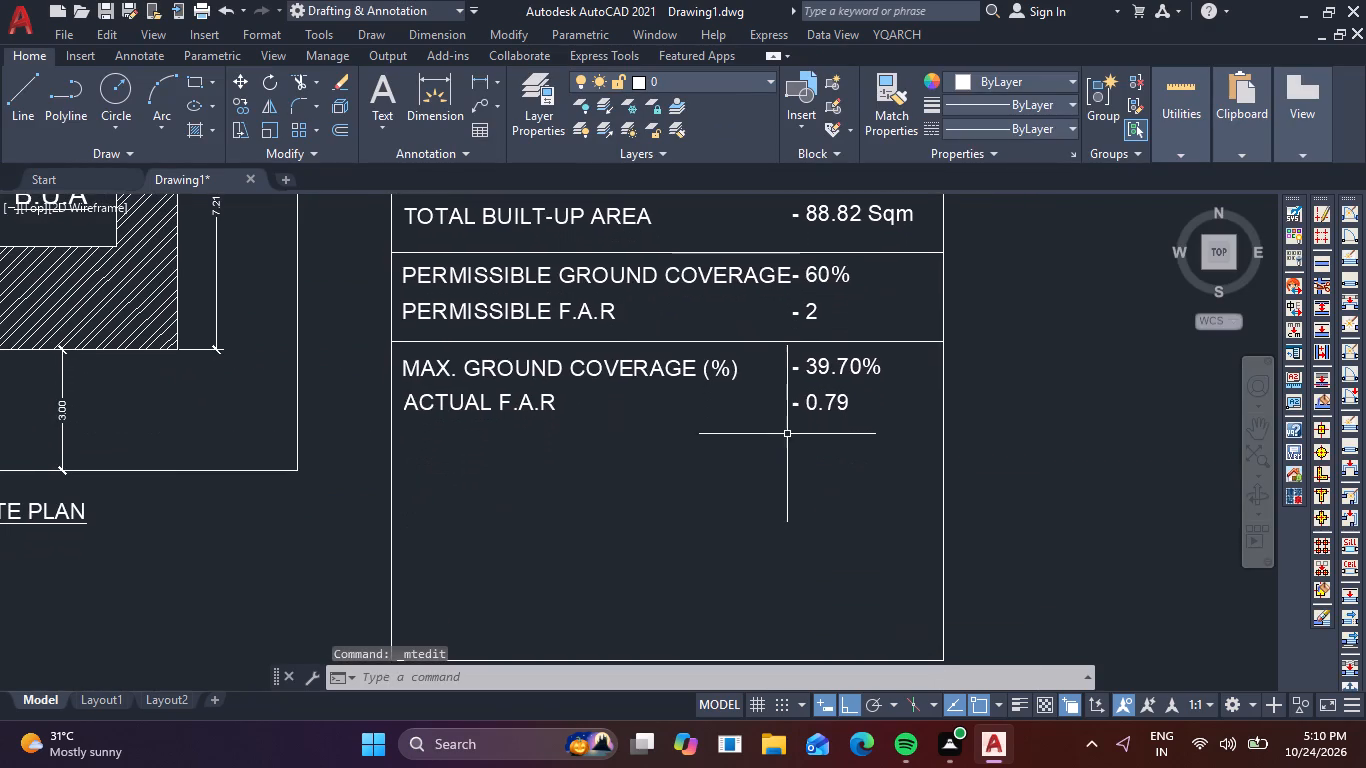
text(L)
key(space)
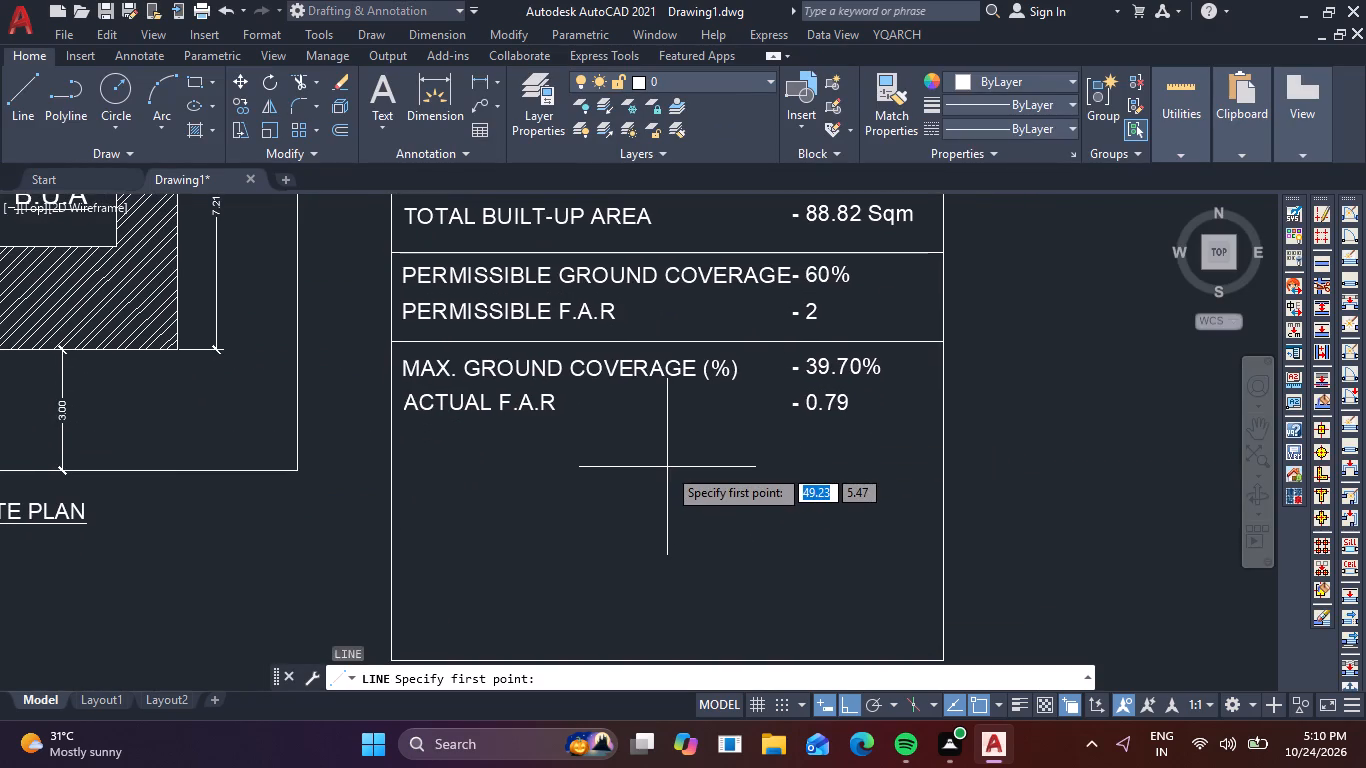
click(390, 440)
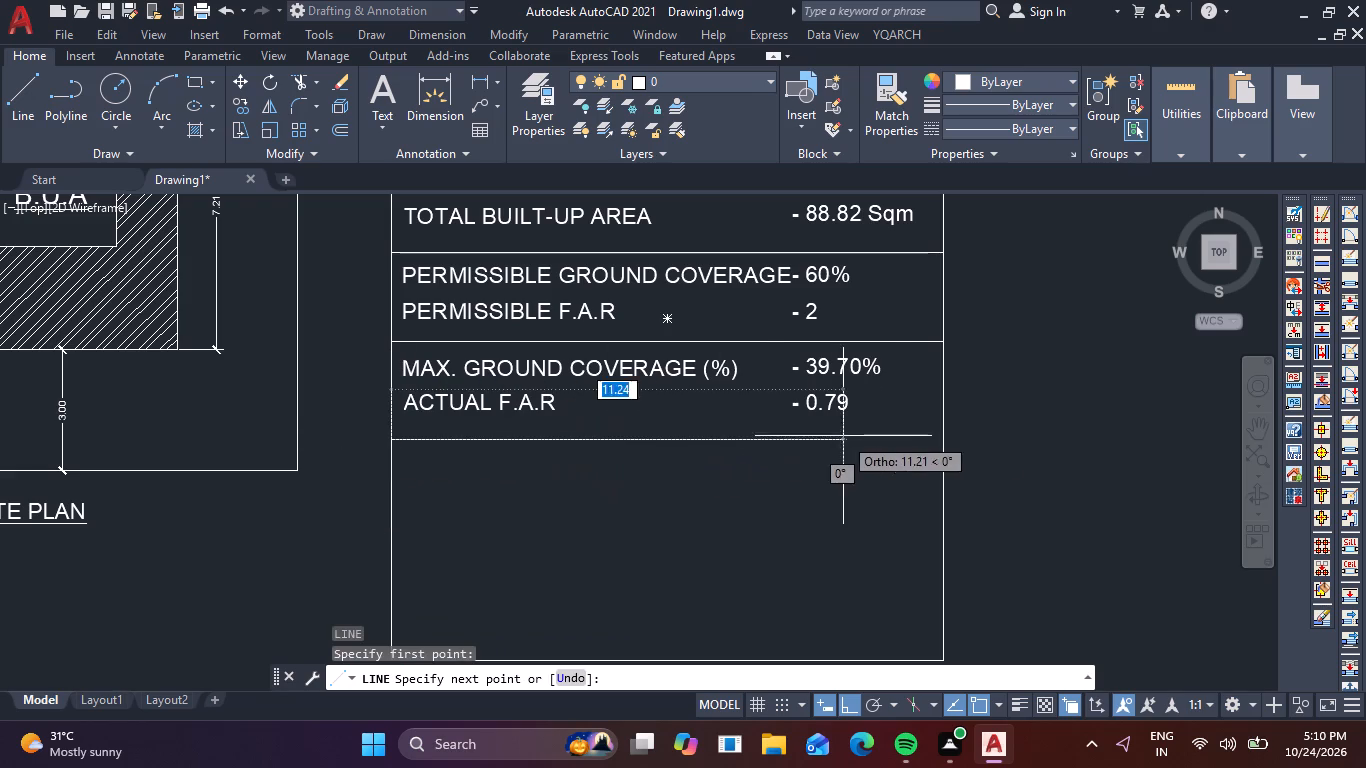
click(948, 439)
key(space)
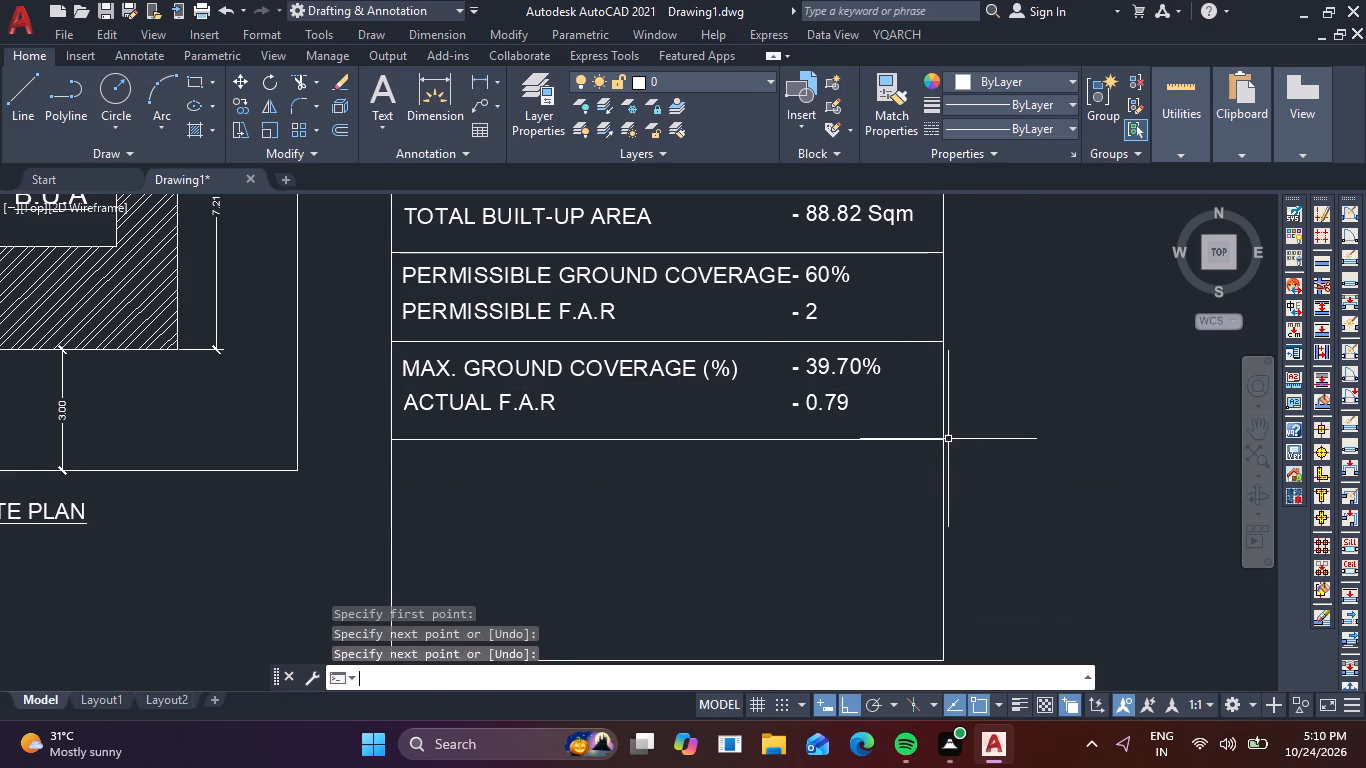
Copy the ACTUAL F.A.R label about 4.3 units diagonally down, with ortho off, to near the table's centre just below the new divider.
click(485, 407)
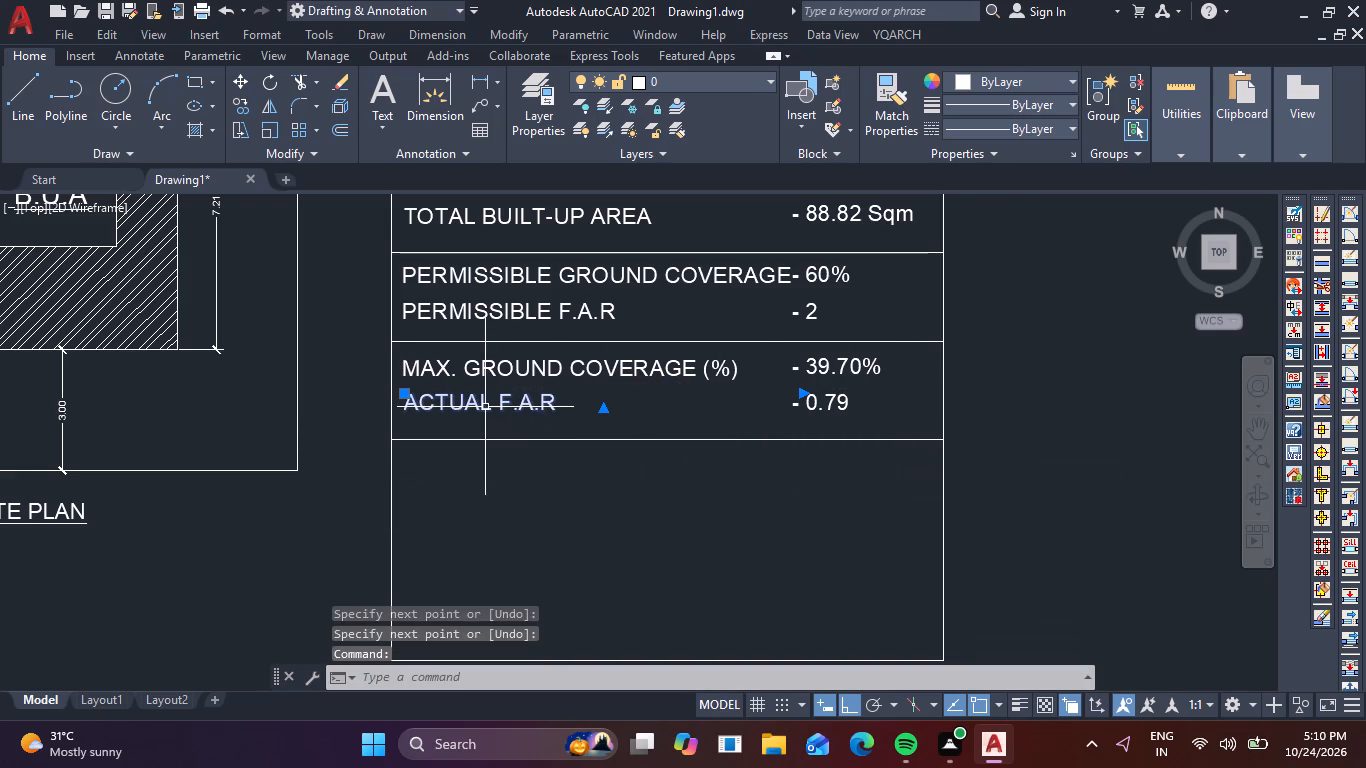
text(CO)
key(space)
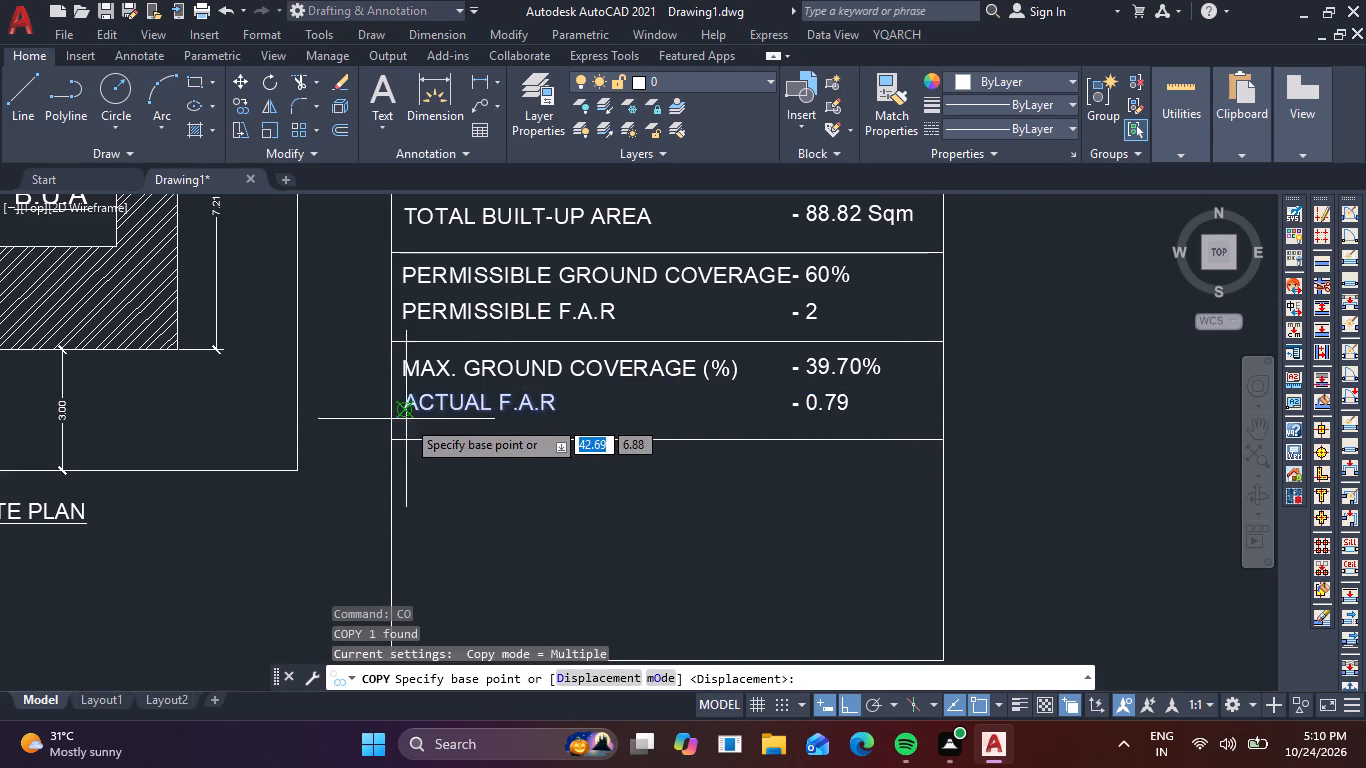
click(399, 410)
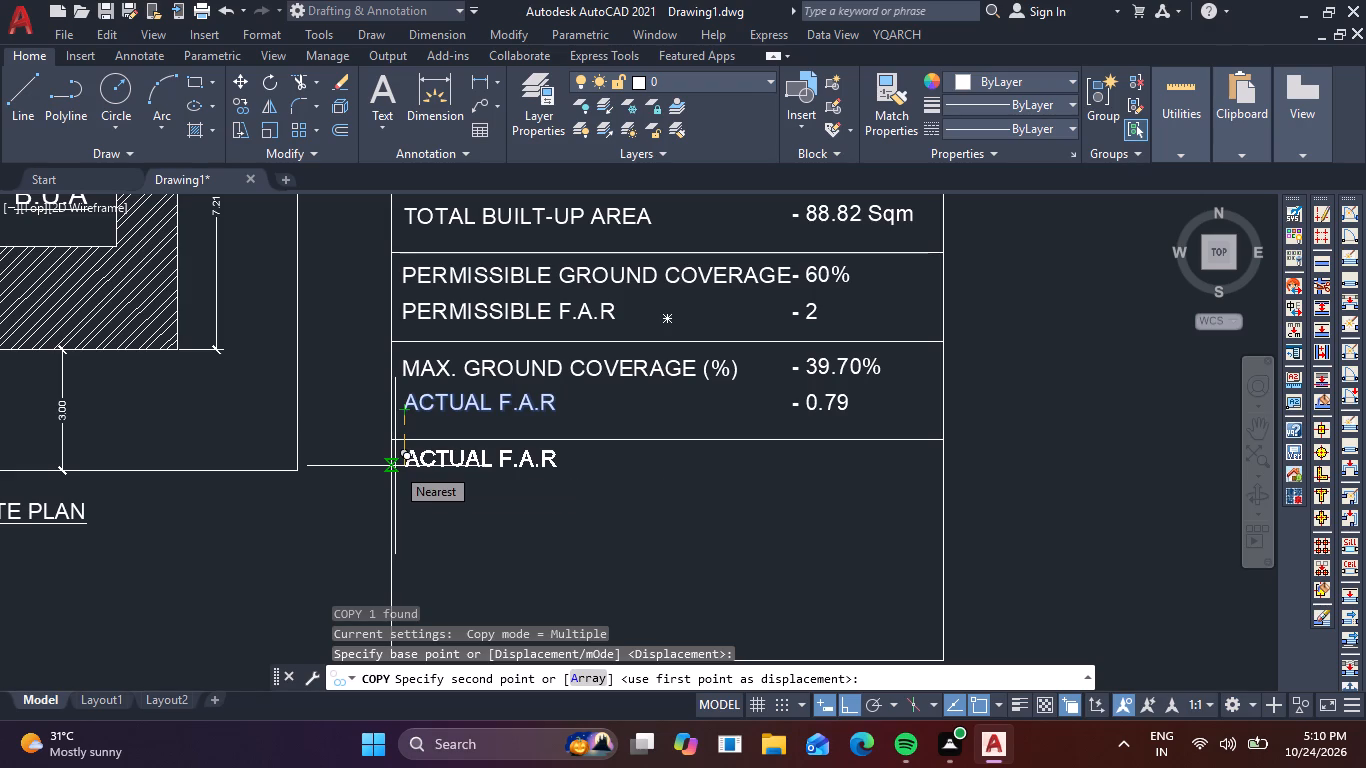
key(F8)
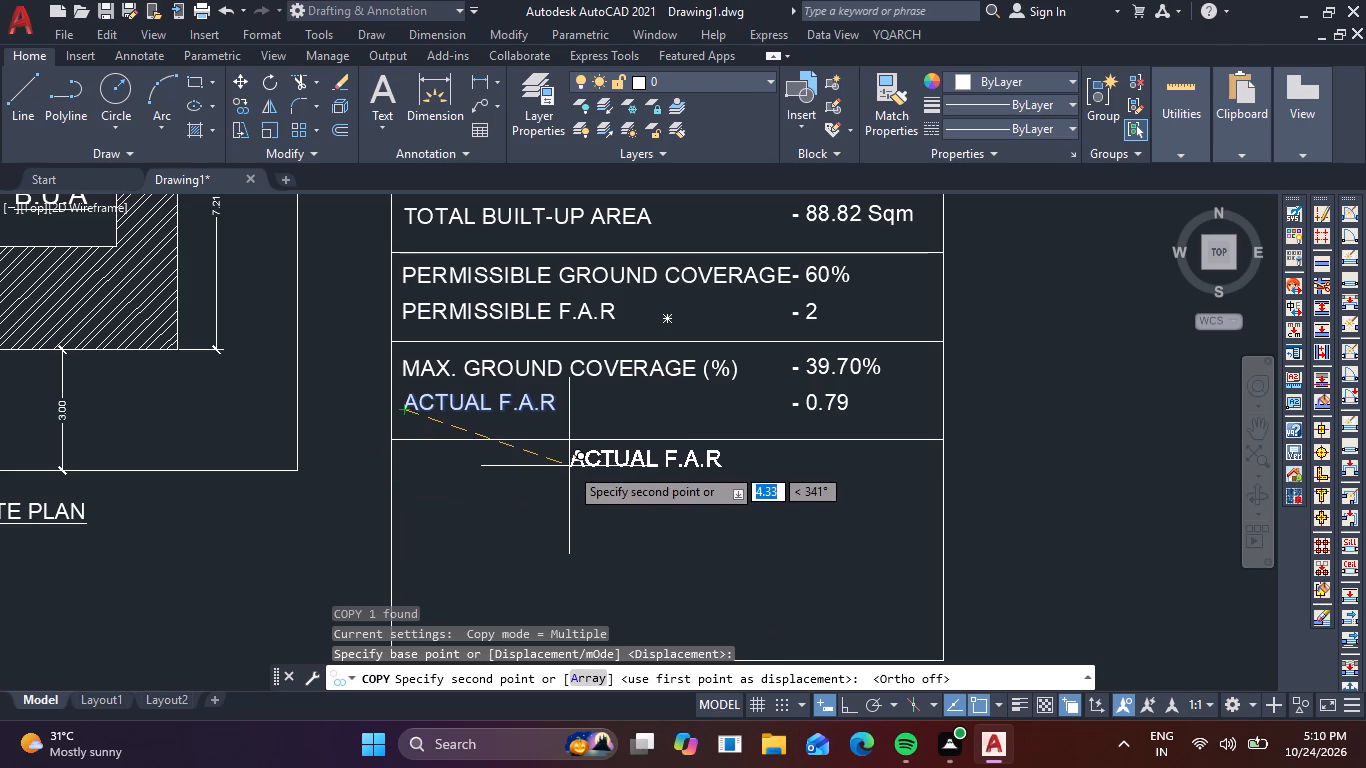
click(573, 467)
key(Escape)
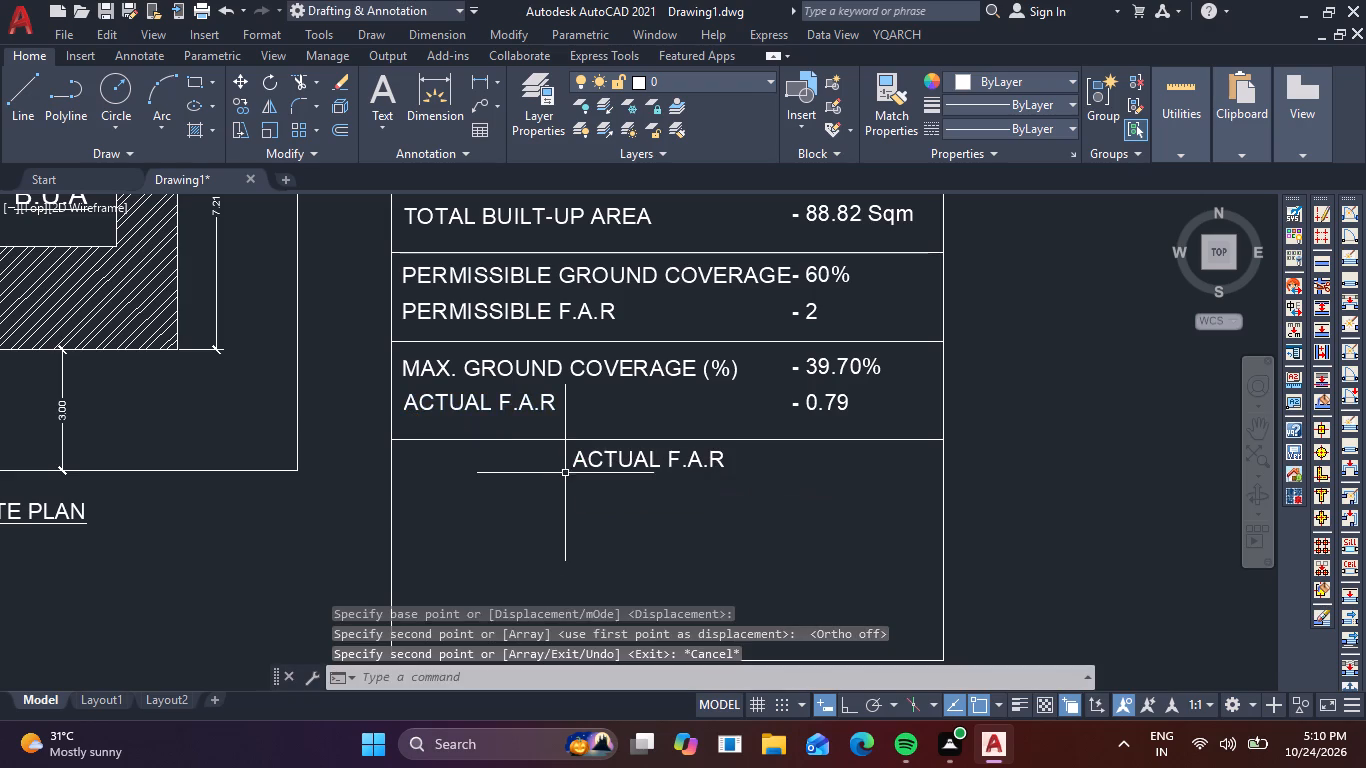
Draw a second horizontal line about 13.73 units long across the table, just below the copied ACTUAL F.A.R label.
key(l)
key(space)
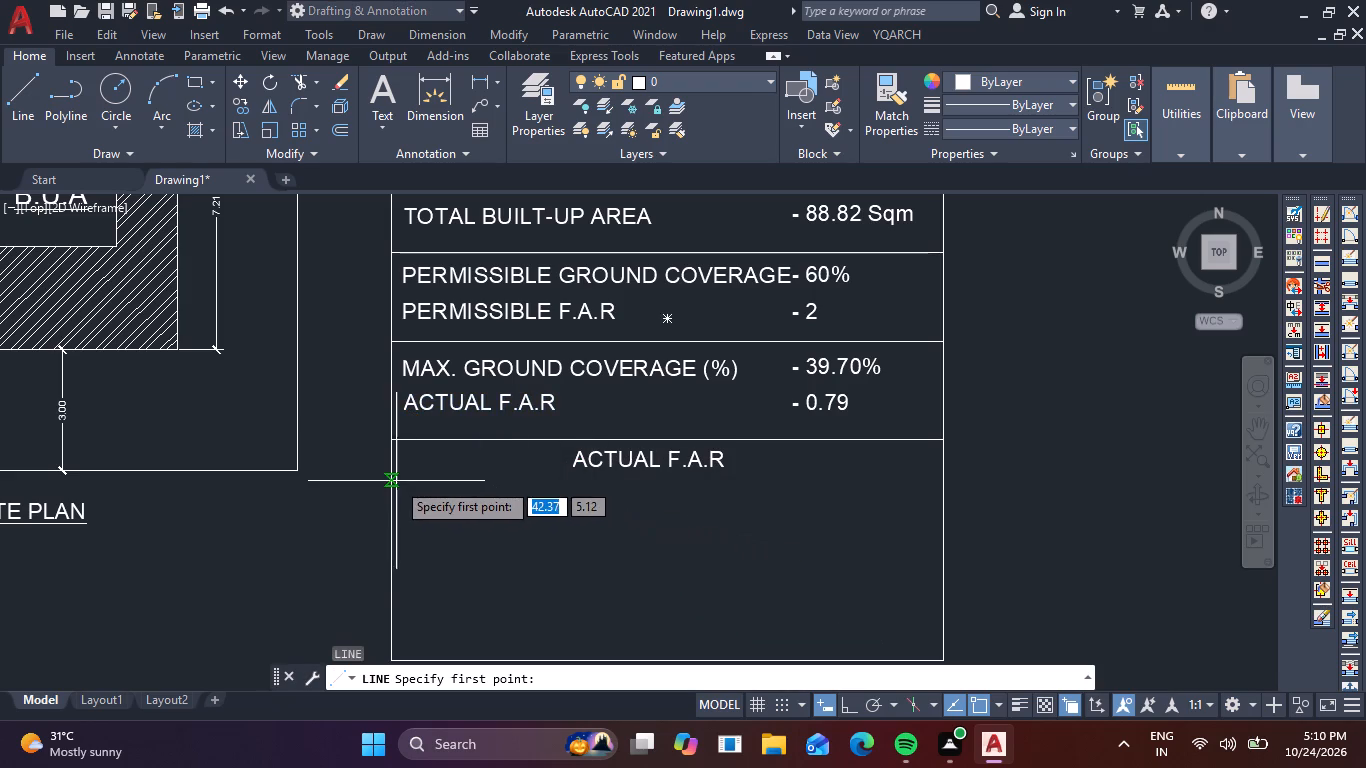
click(395, 481)
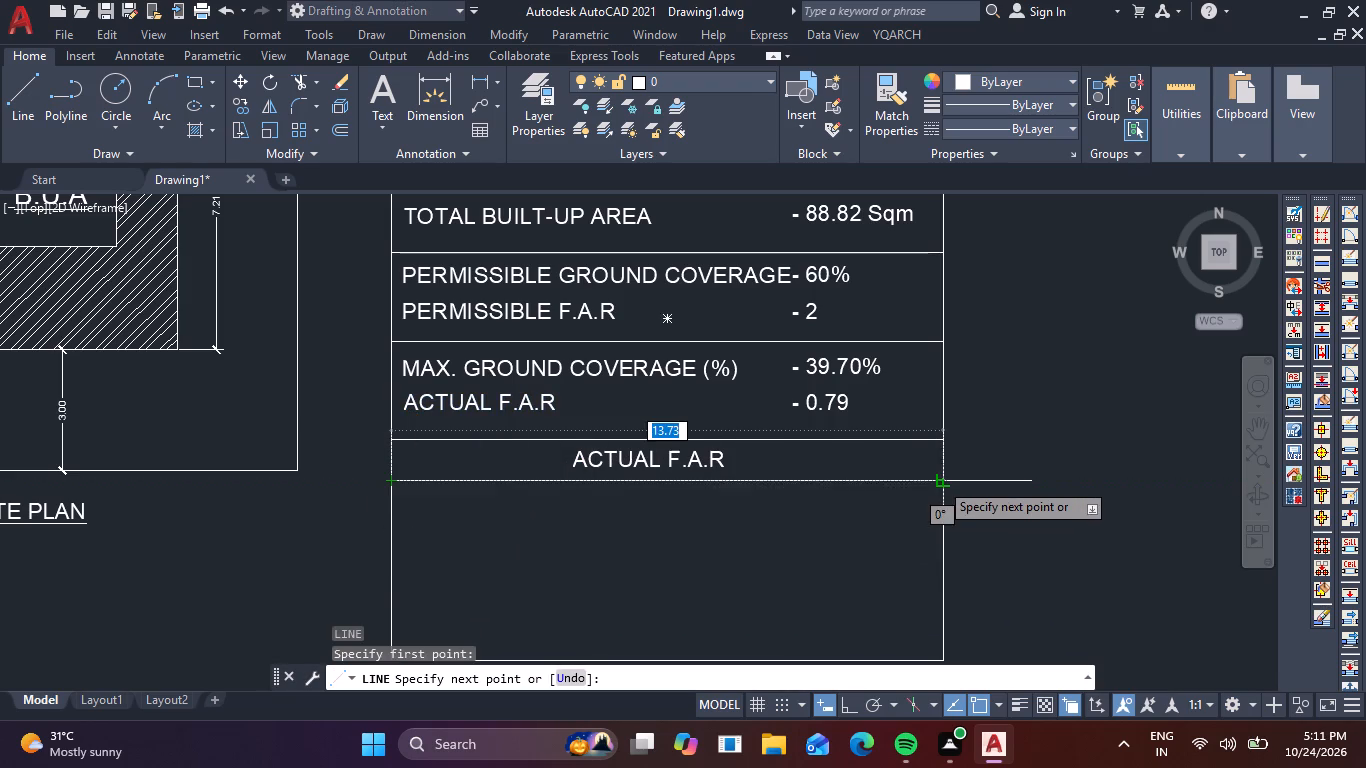
click(942, 482)
key(space)
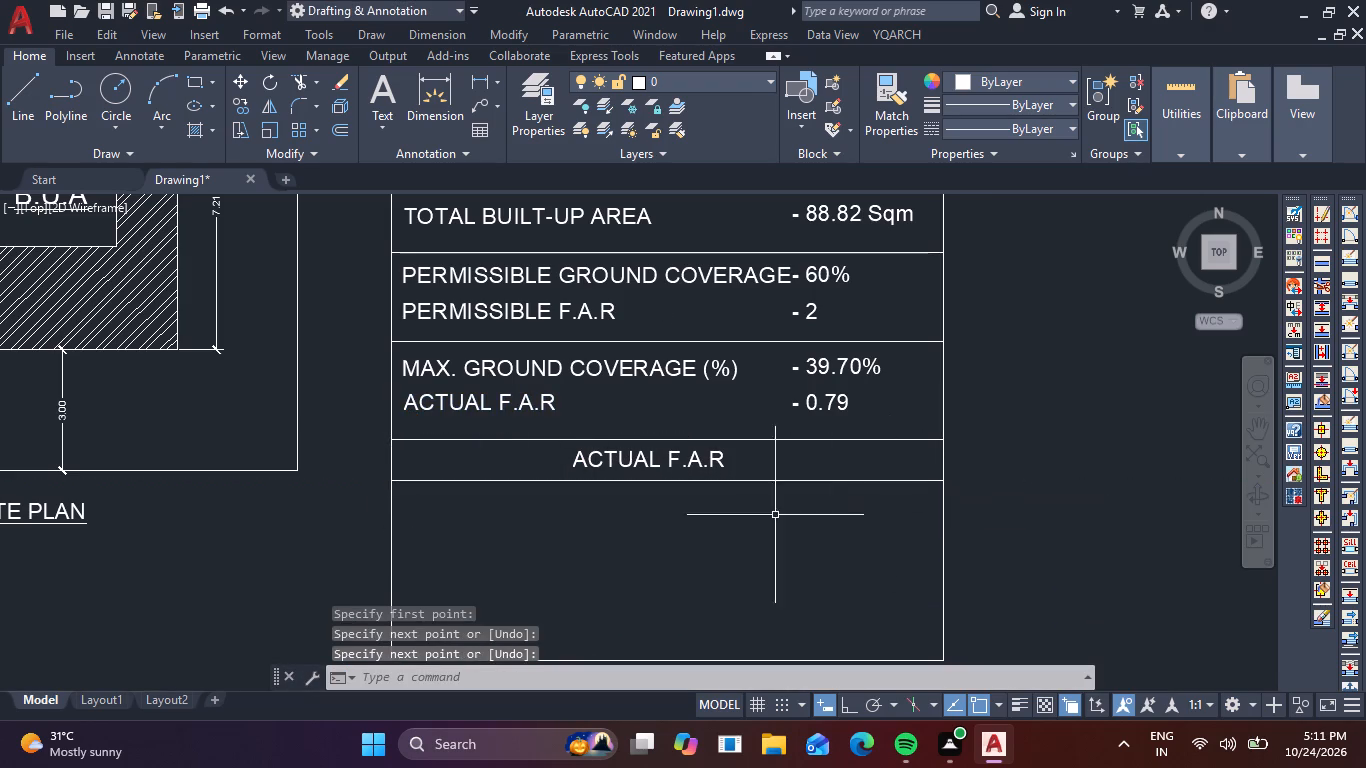
Replace the text of the copied label between the two new divider lines with OPENING SCHEDULE.
double_click(616, 463)
double_click(592, 464)
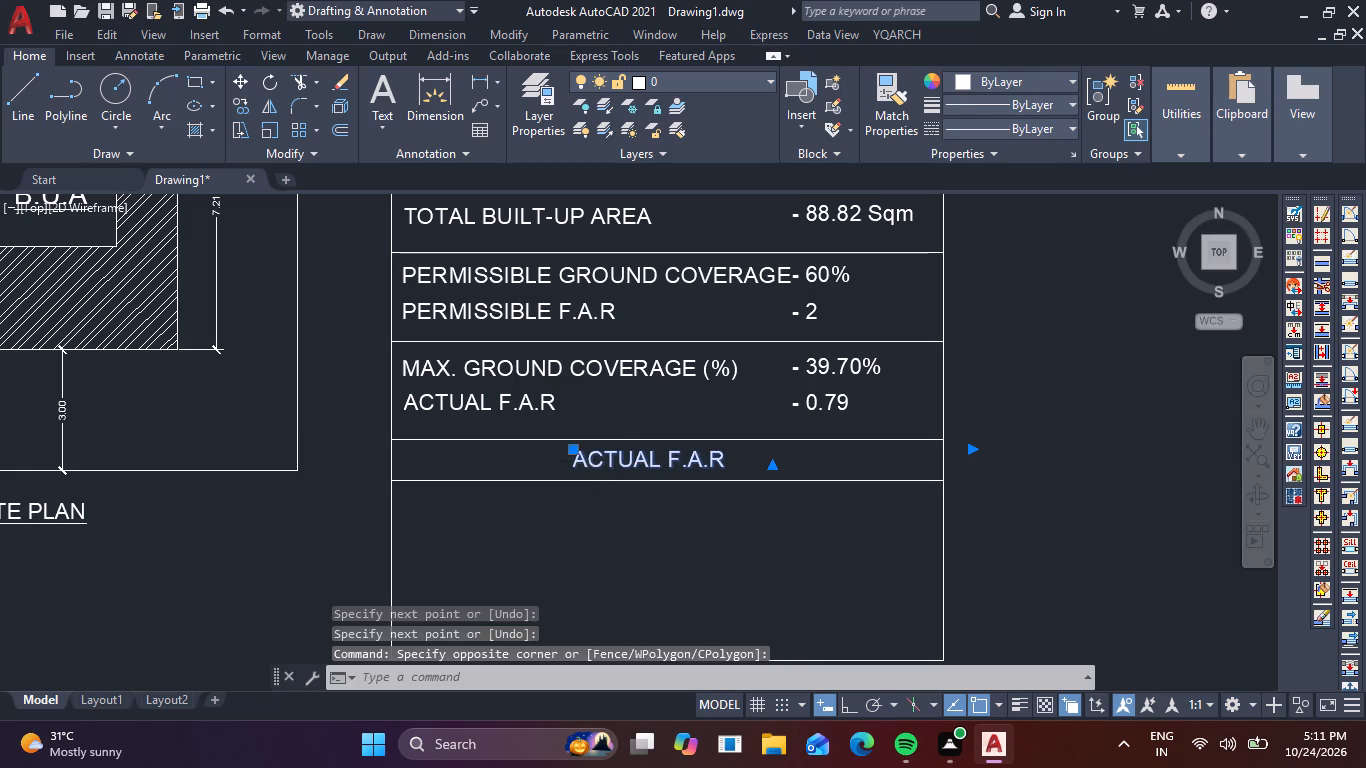
click(746, 463)
key(BackSpace)
key(BackSpace)
key(BackSpace)
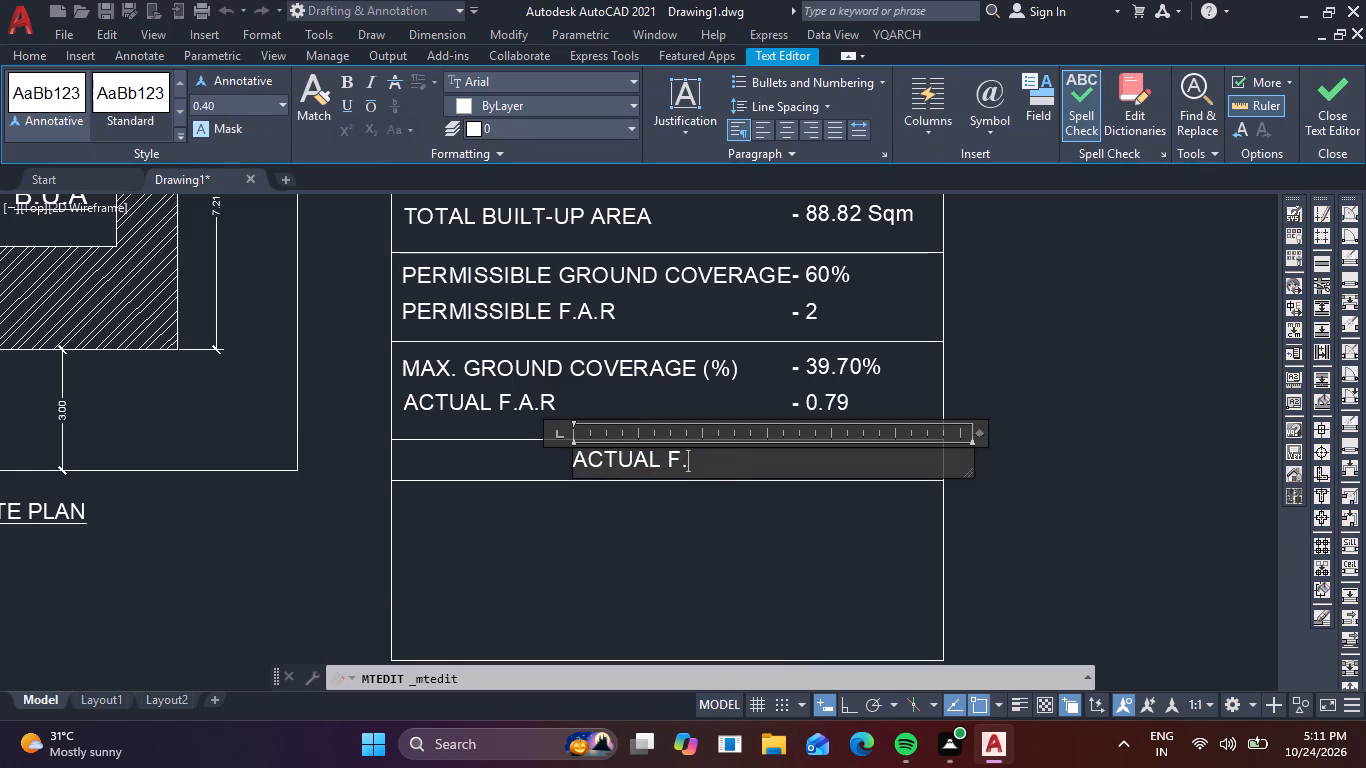
key(BackSpace)
key(BackSpace)
key(BackSpace)
key(BackSpace)
key(BackSpace)
key(BackSpace)
key(BackSpace)
key(BackSpace)
key(BackSpace)
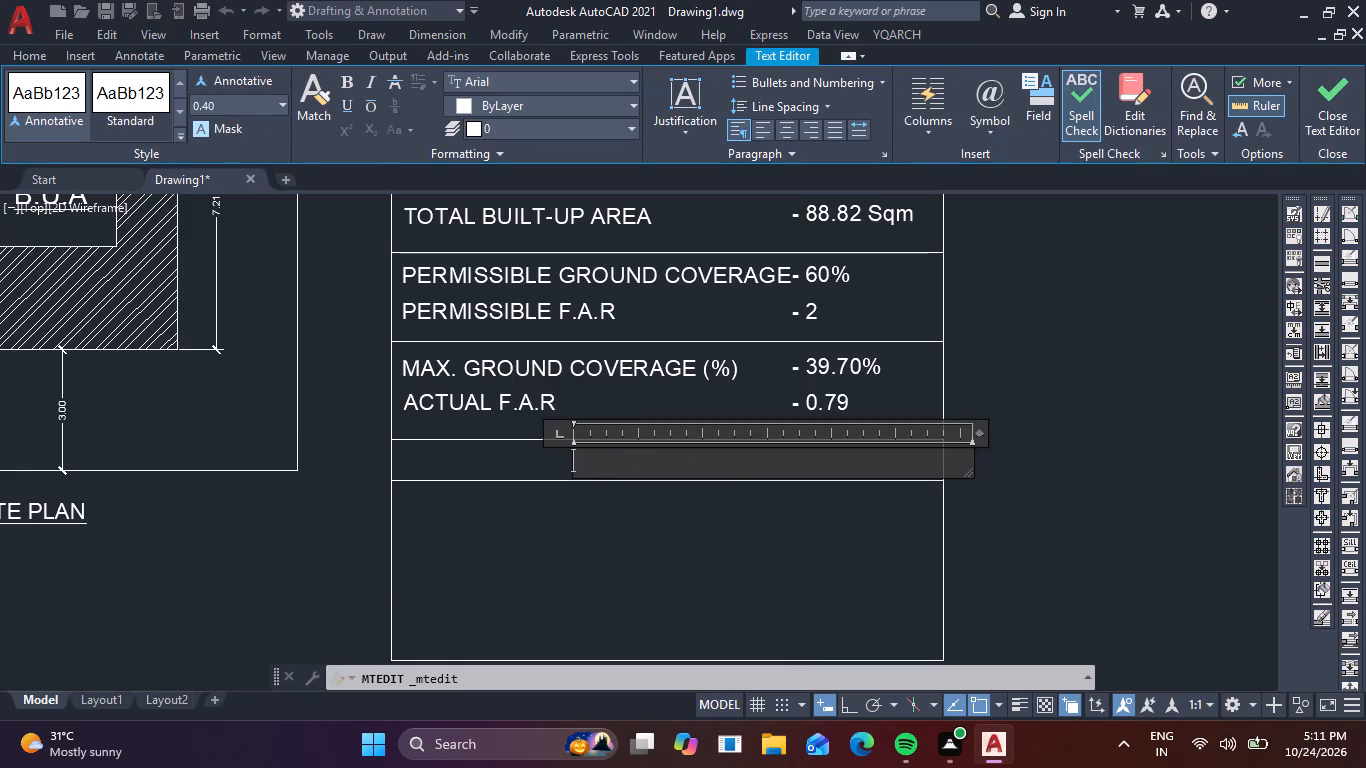
text(OPE)
text(NING)
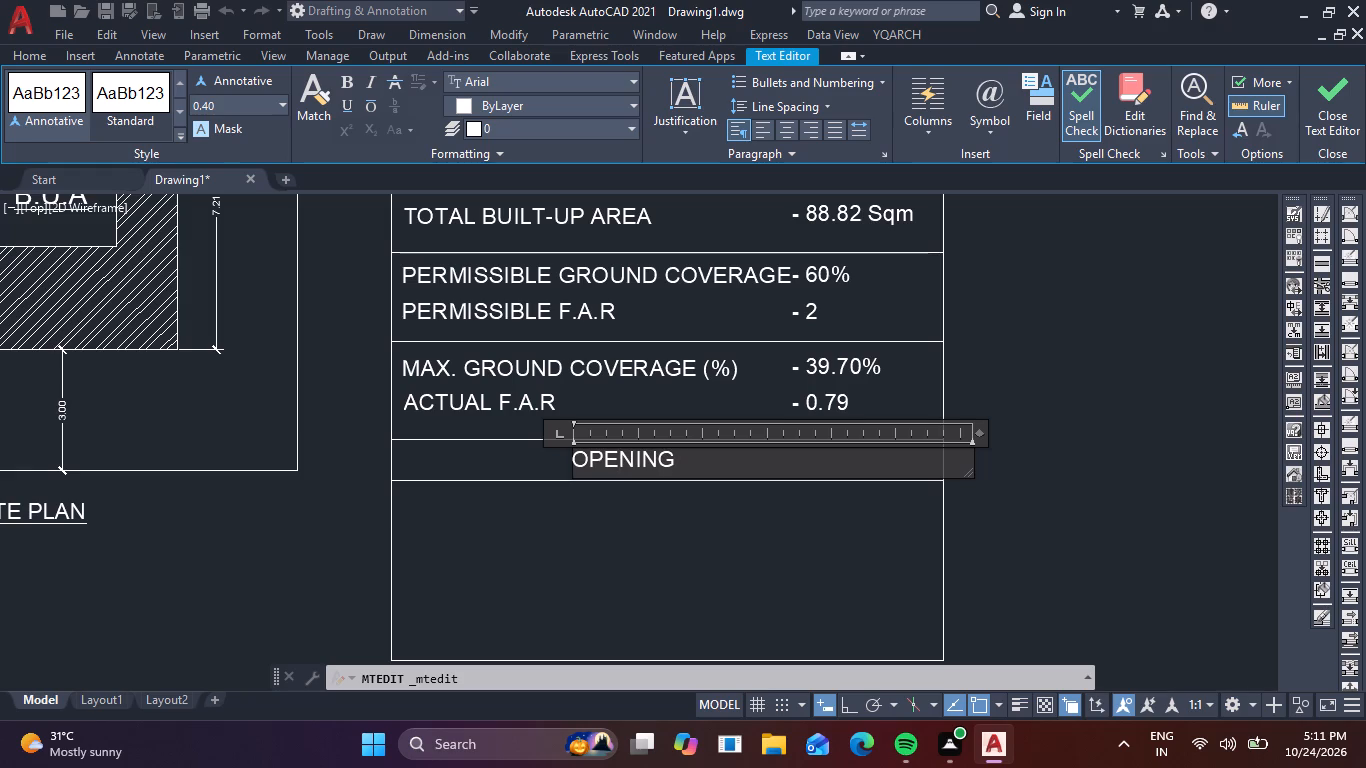
key(space)
text(SC)
text(HE)
text(DUL)
key(e)
click(663, 544)
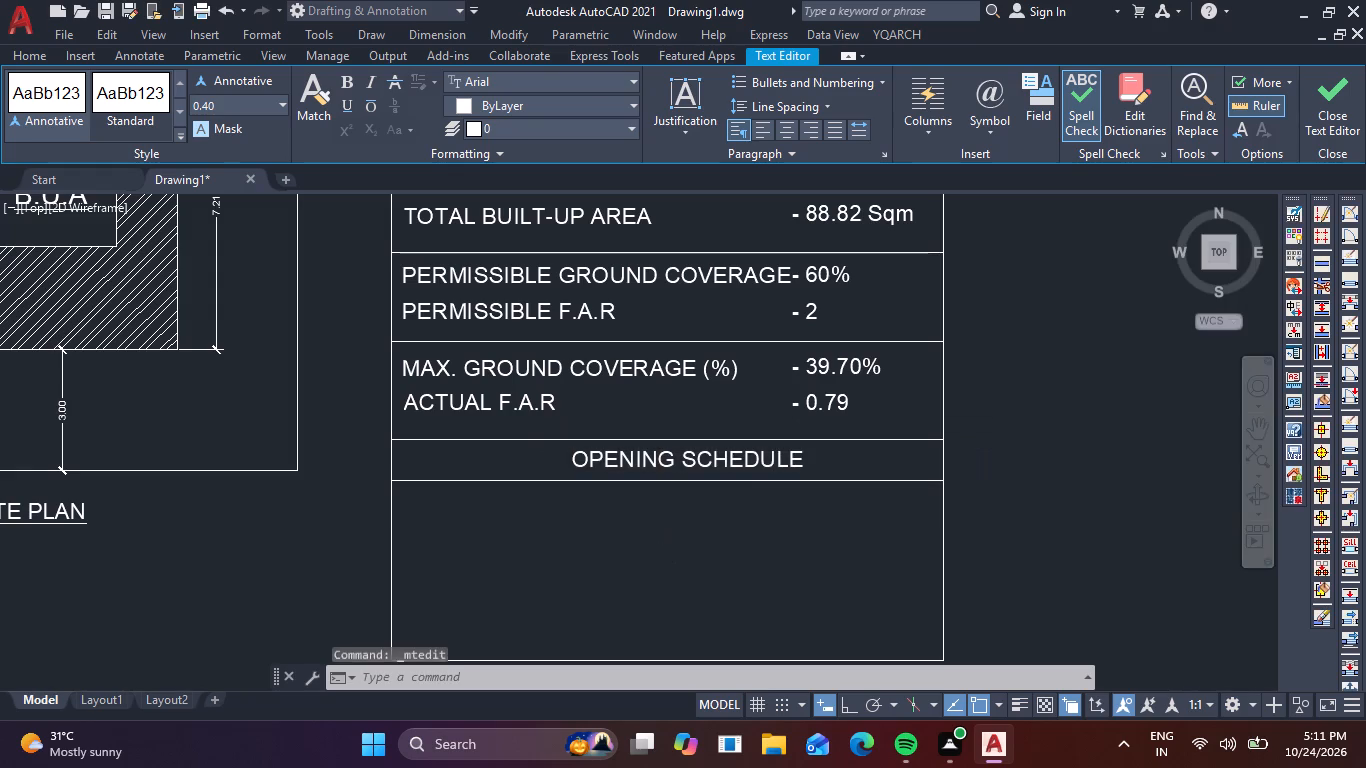
Move the OPENING SCHEDULE heading about 0.97 units horizontally to the left so it sits centred in its row.
click(645, 456)
text(M)
key(space)
click(645, 456)
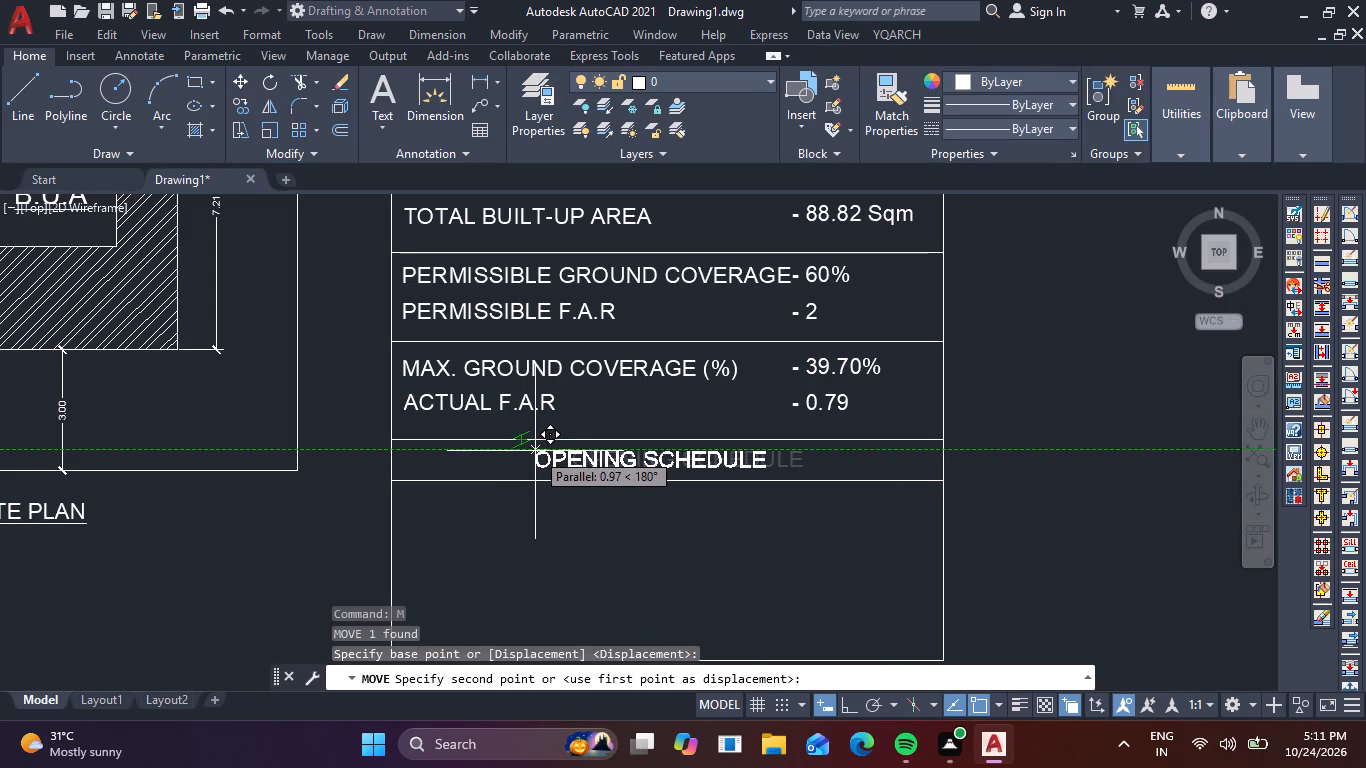
click(535, 451)
Make the whole OPENING SCHEDULE heading text bold.
double_click(592, 465)
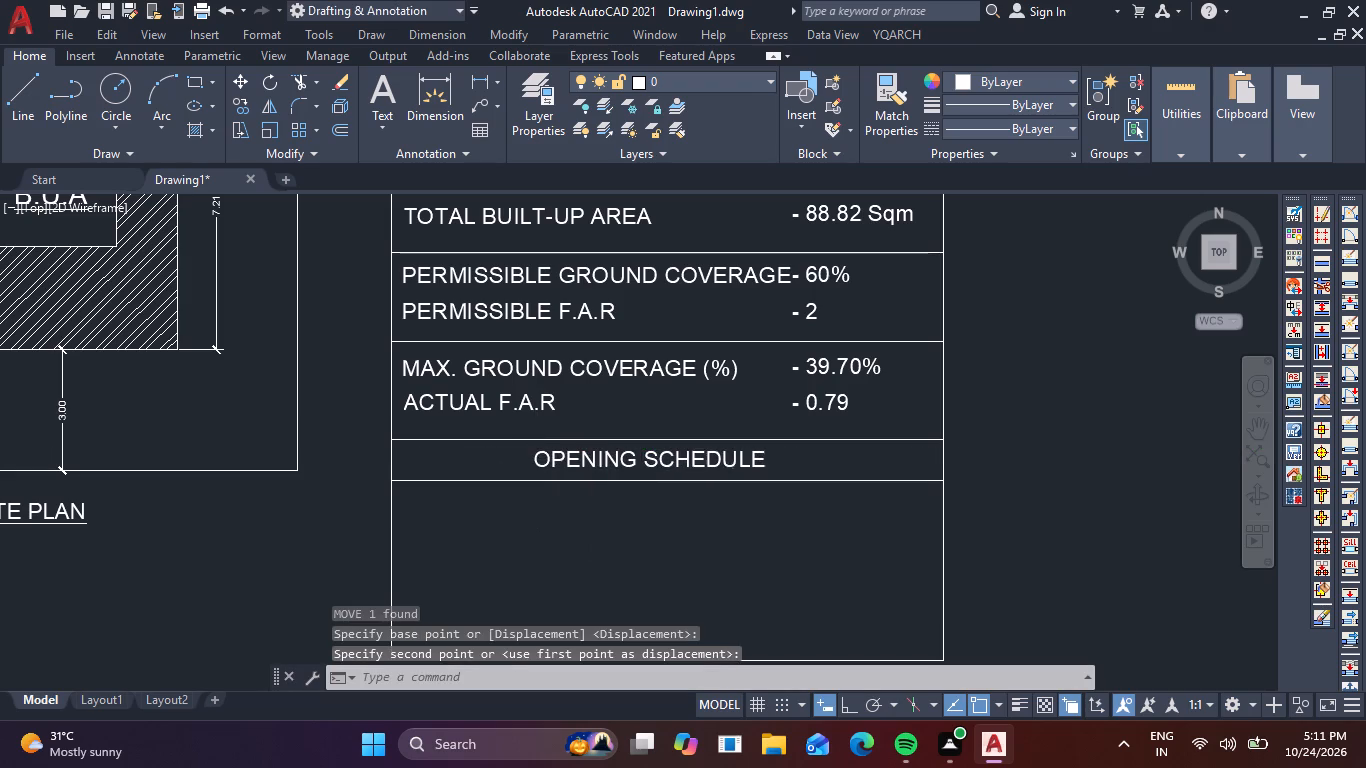
drag(790, 460, 468, 473)
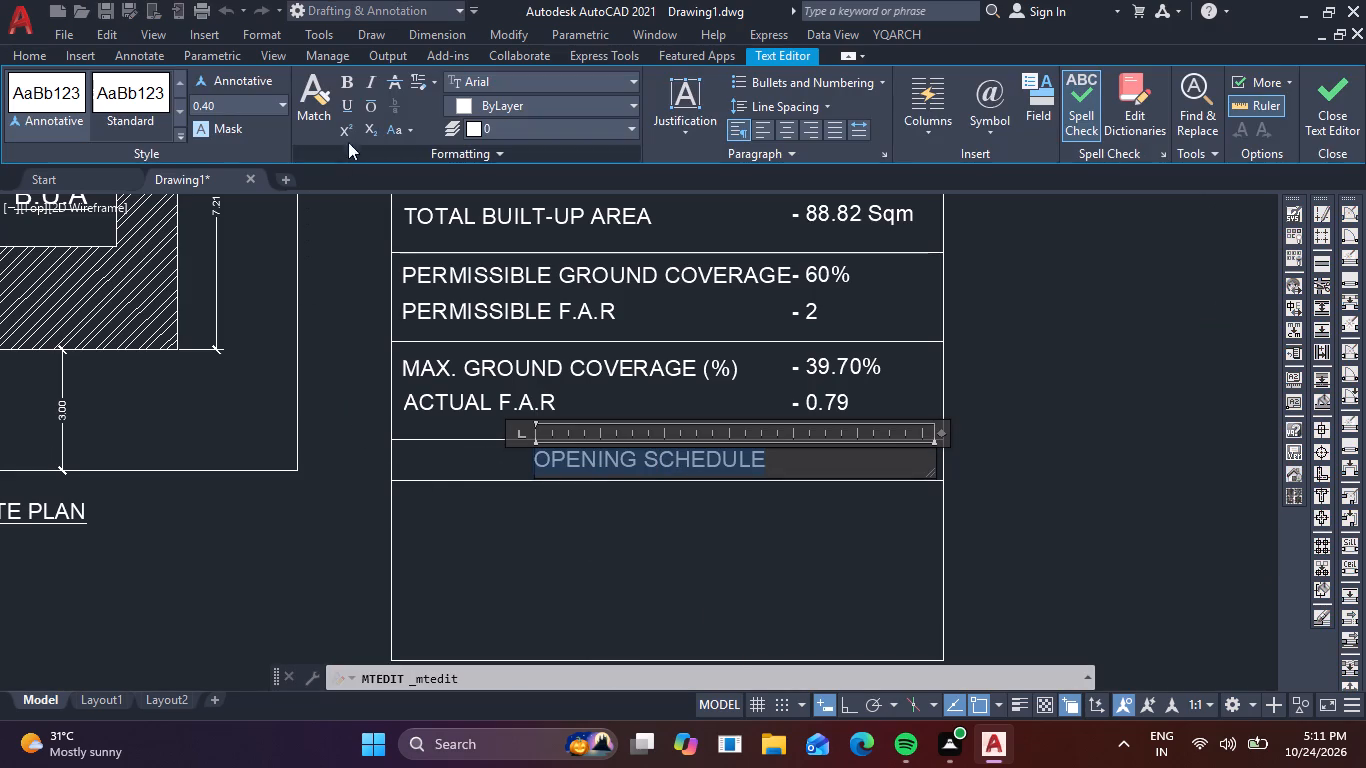
click(356, 79)
click(539, 529)
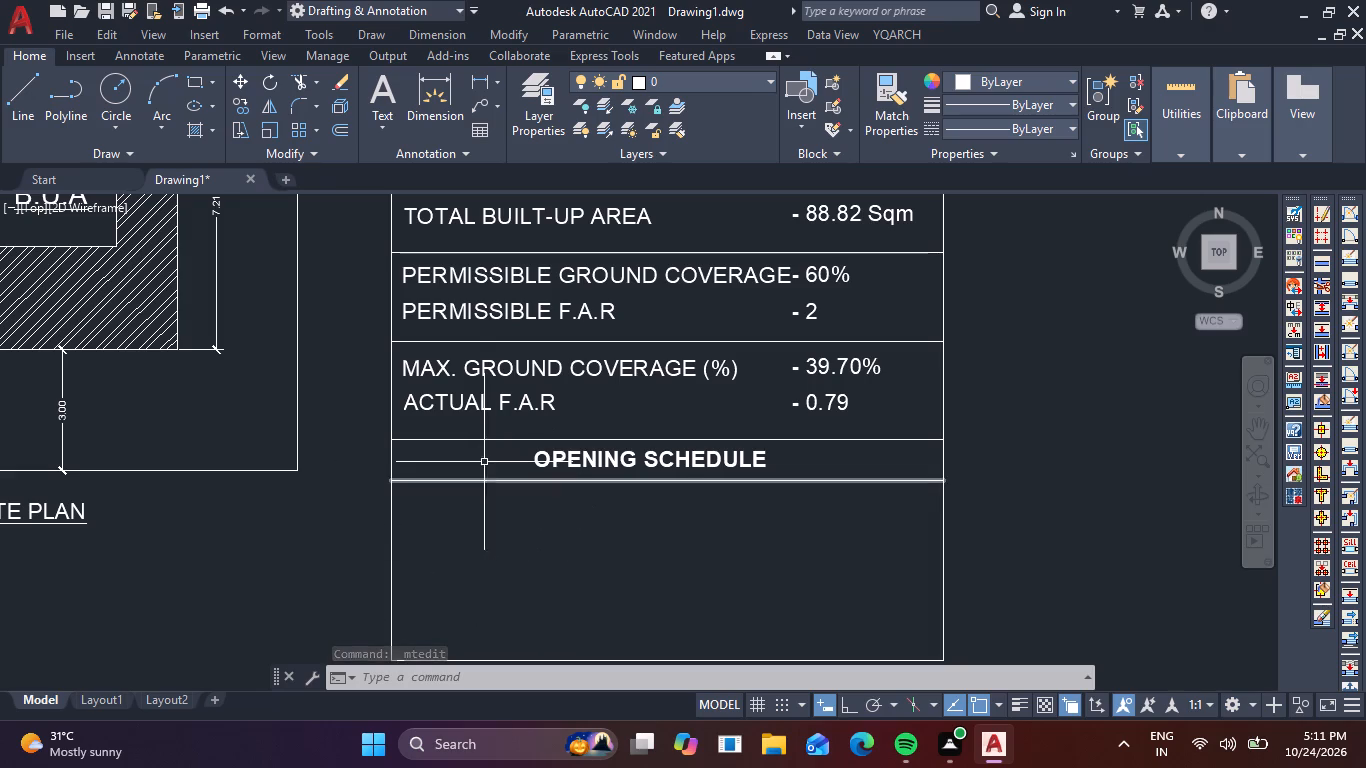
Copy the ACTUAL F.A.R label four times straight down below the OPENING SCHEDULE row, the first about 2.66 units and the third about 4.23 units below the original.
click(467, 400)
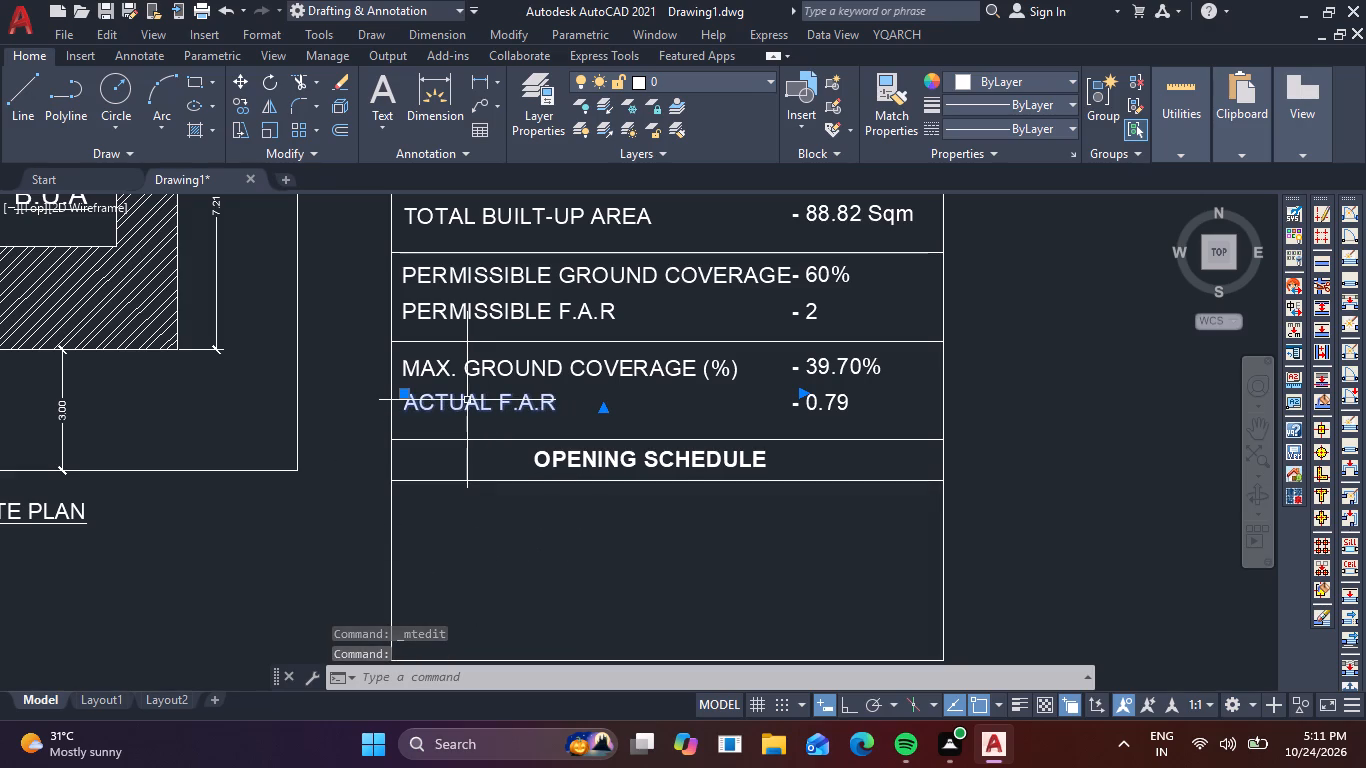
text(CO)
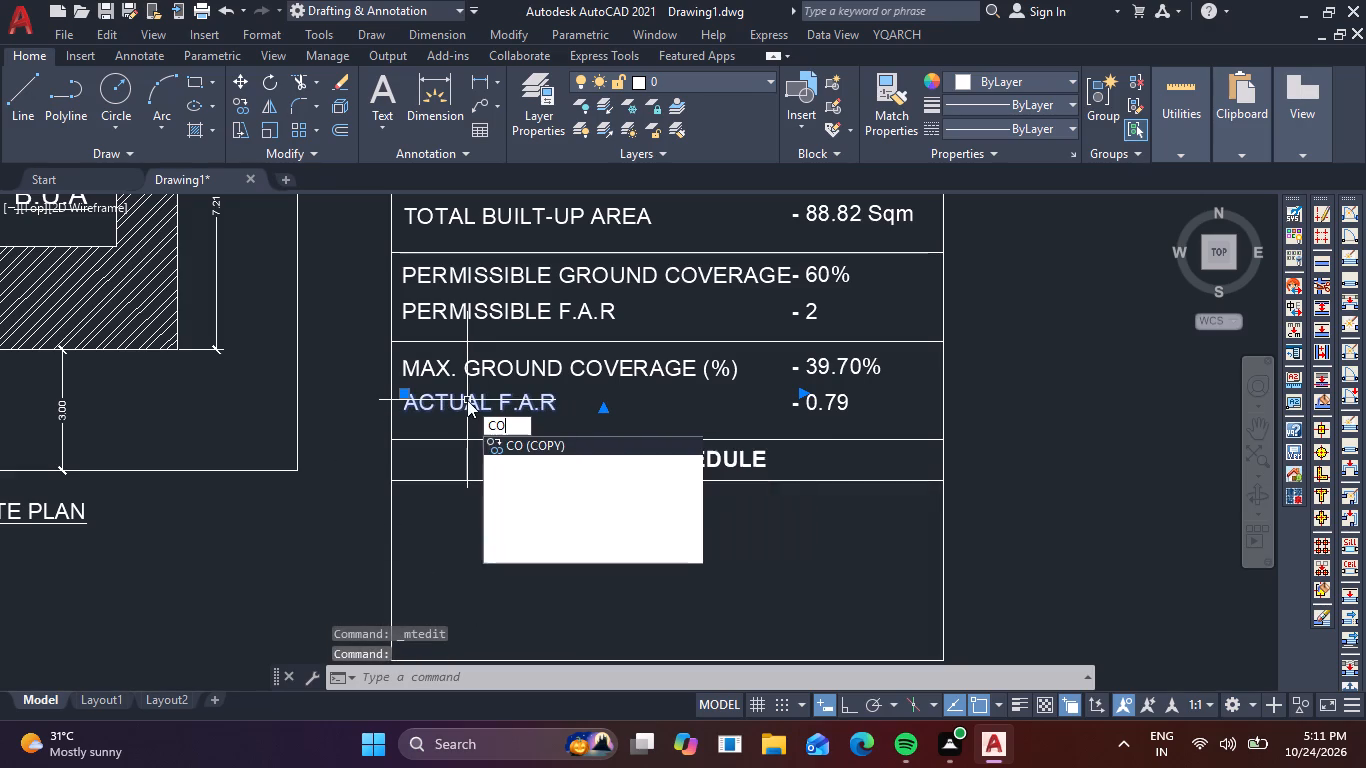
key(space)
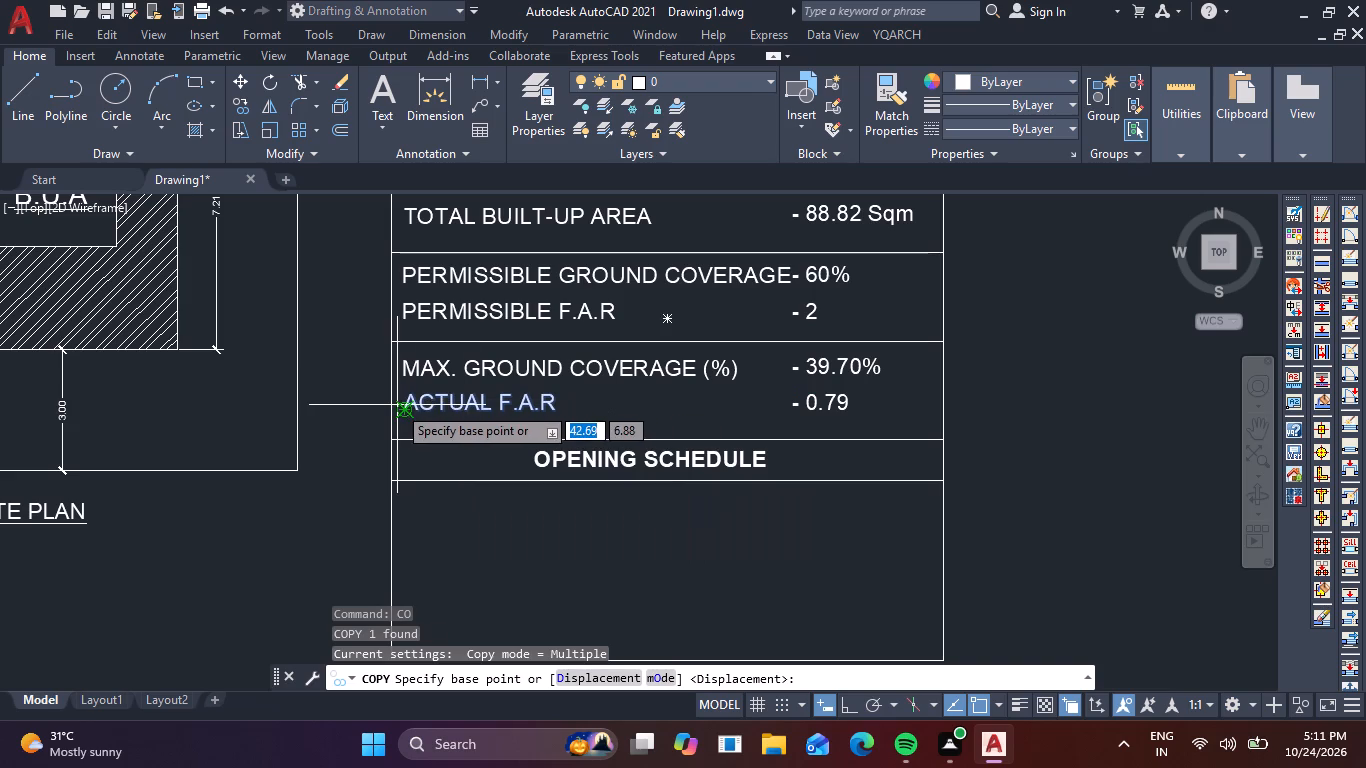
click(401, 418)
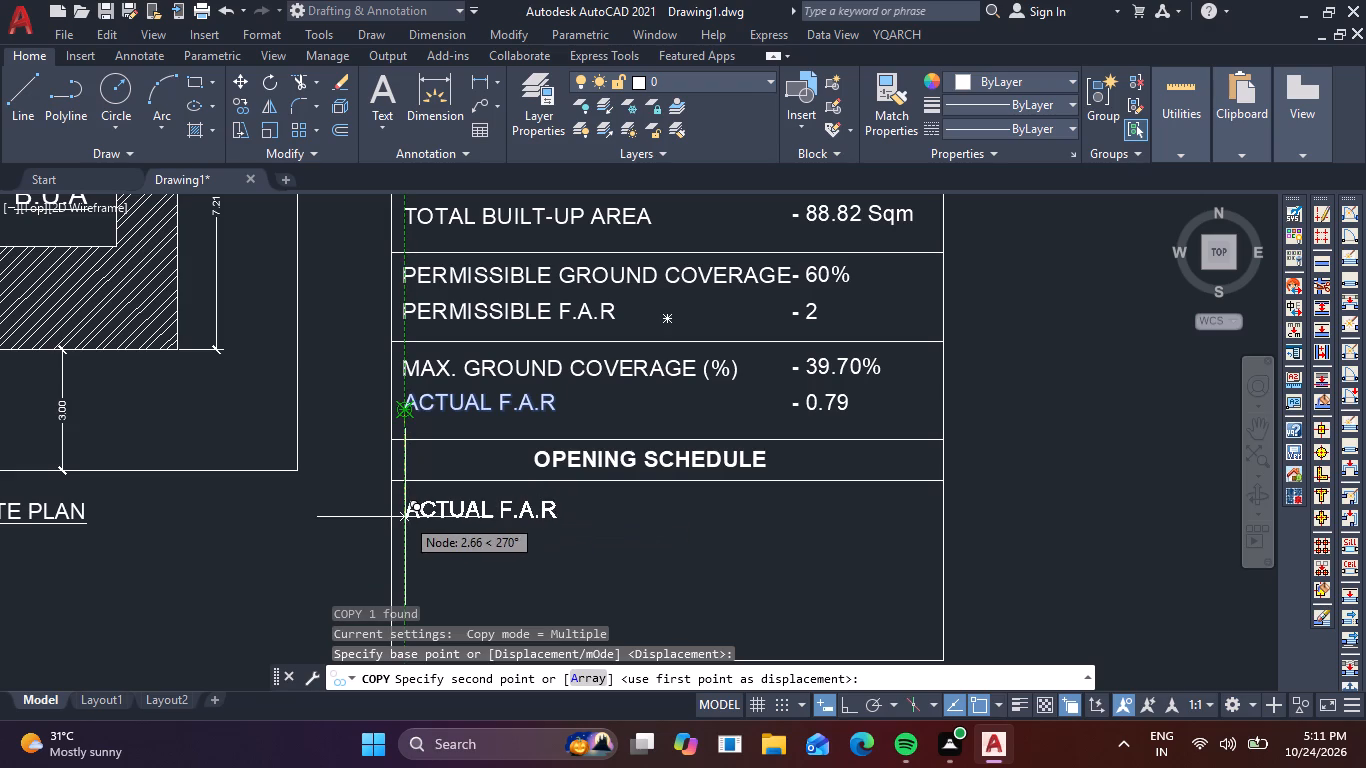
click(405, 517)
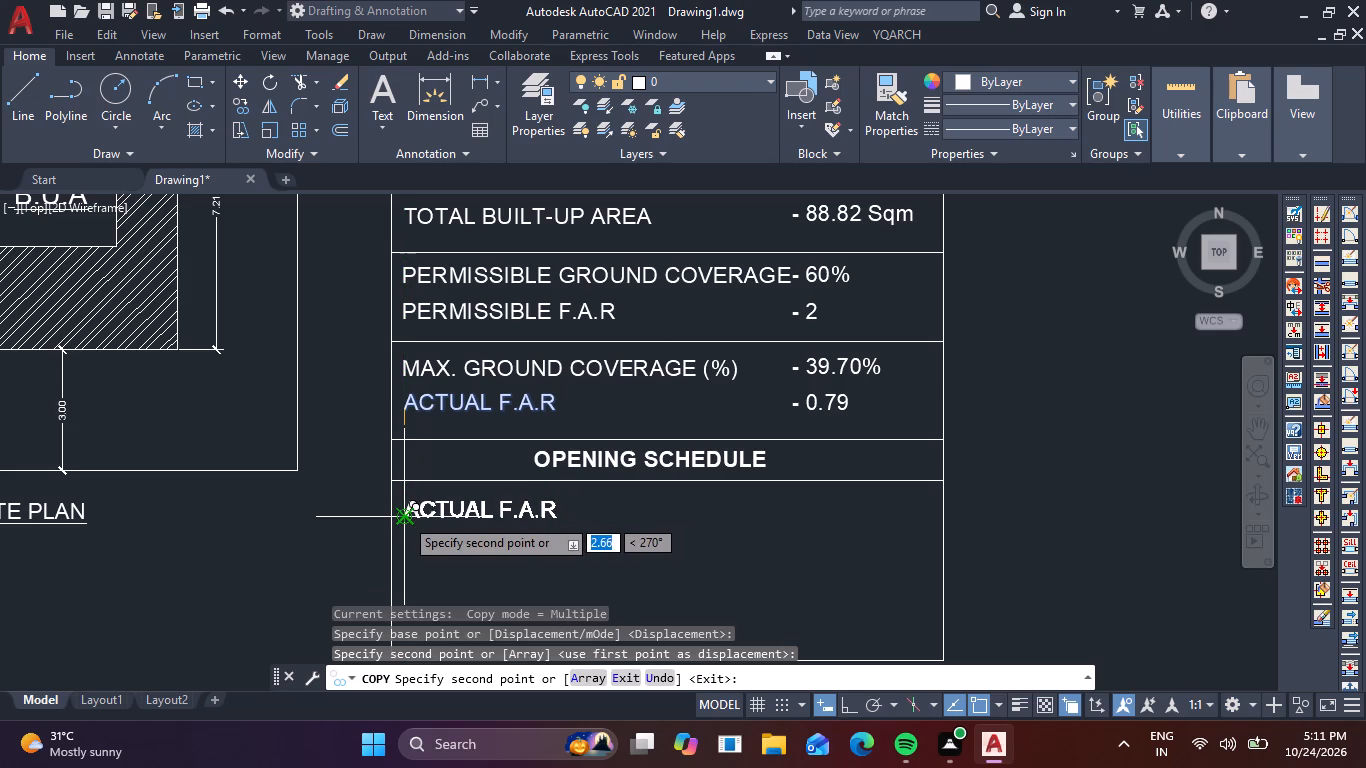
key(F8)
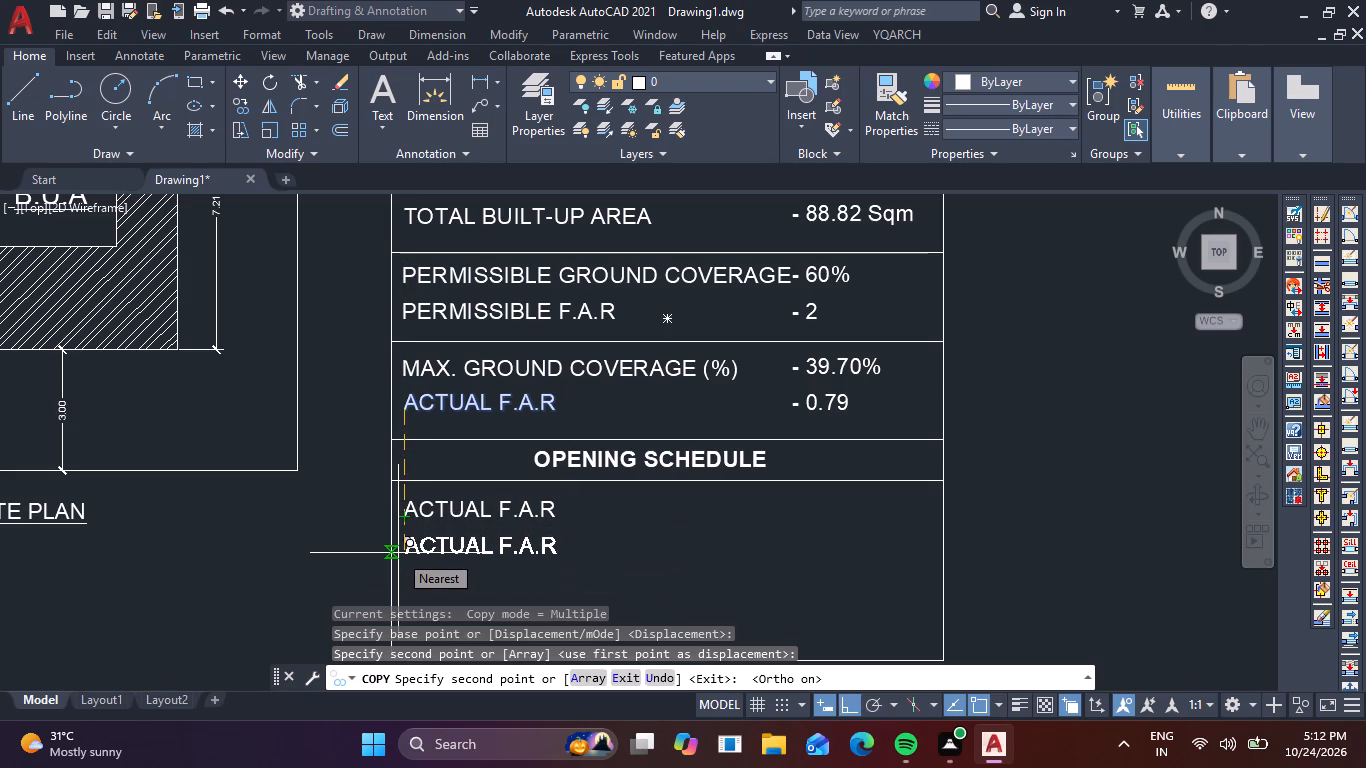
click(397, 555)
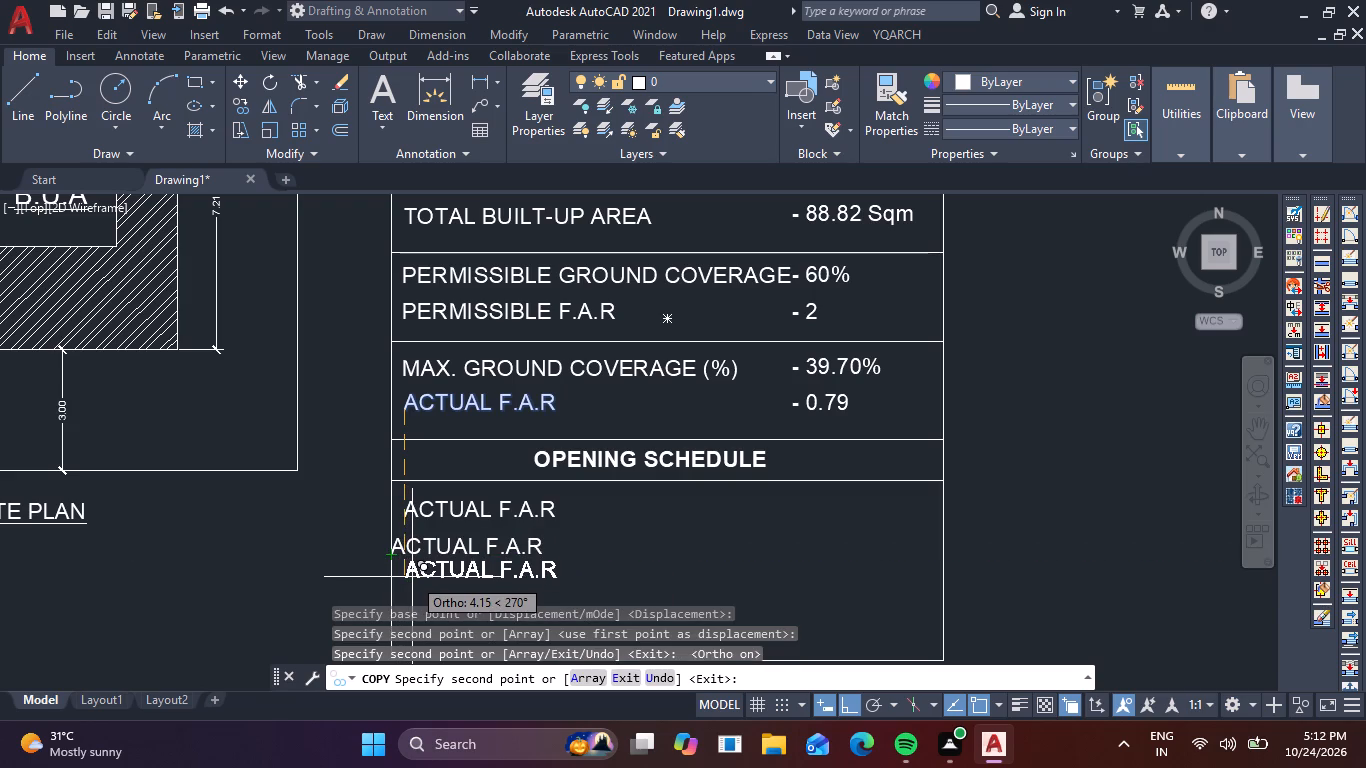
key(ctrl+z)
scroll(399, 541, up, 1)
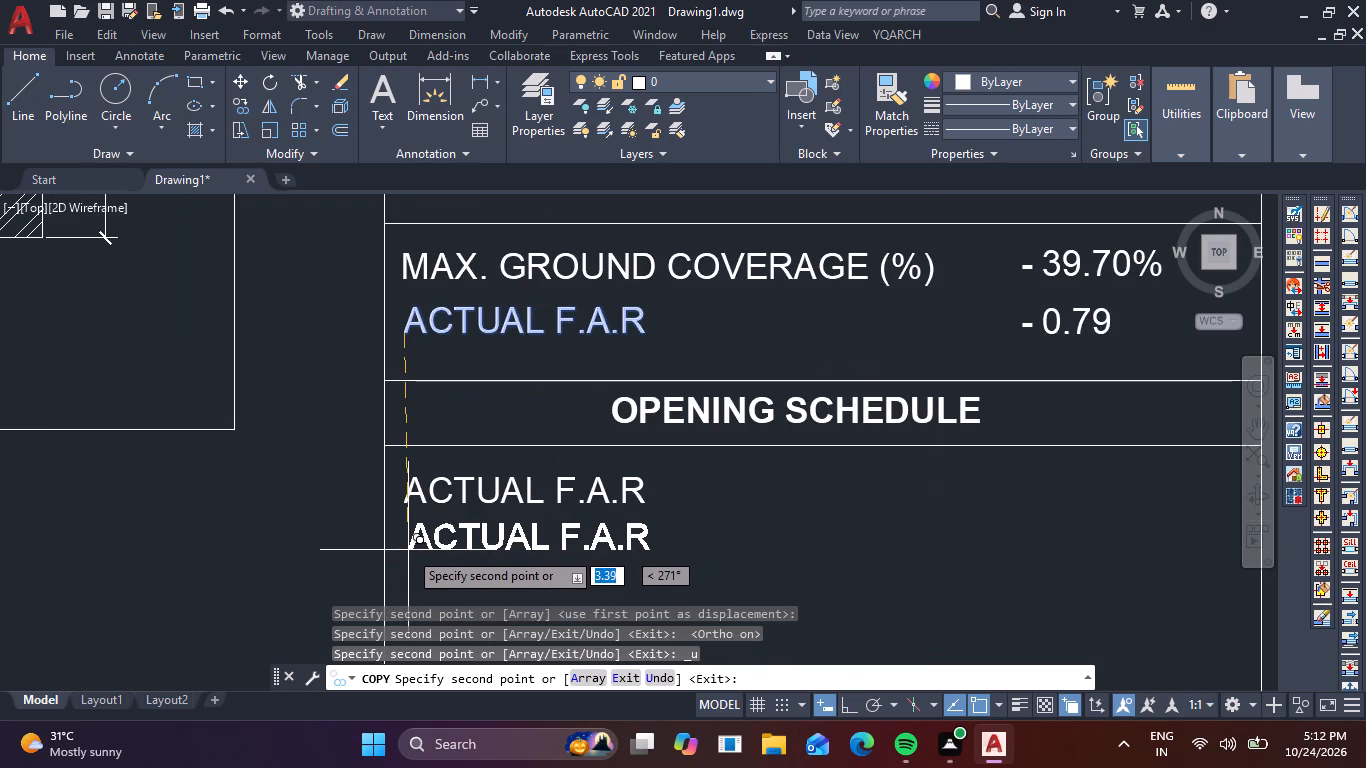
key(F8)
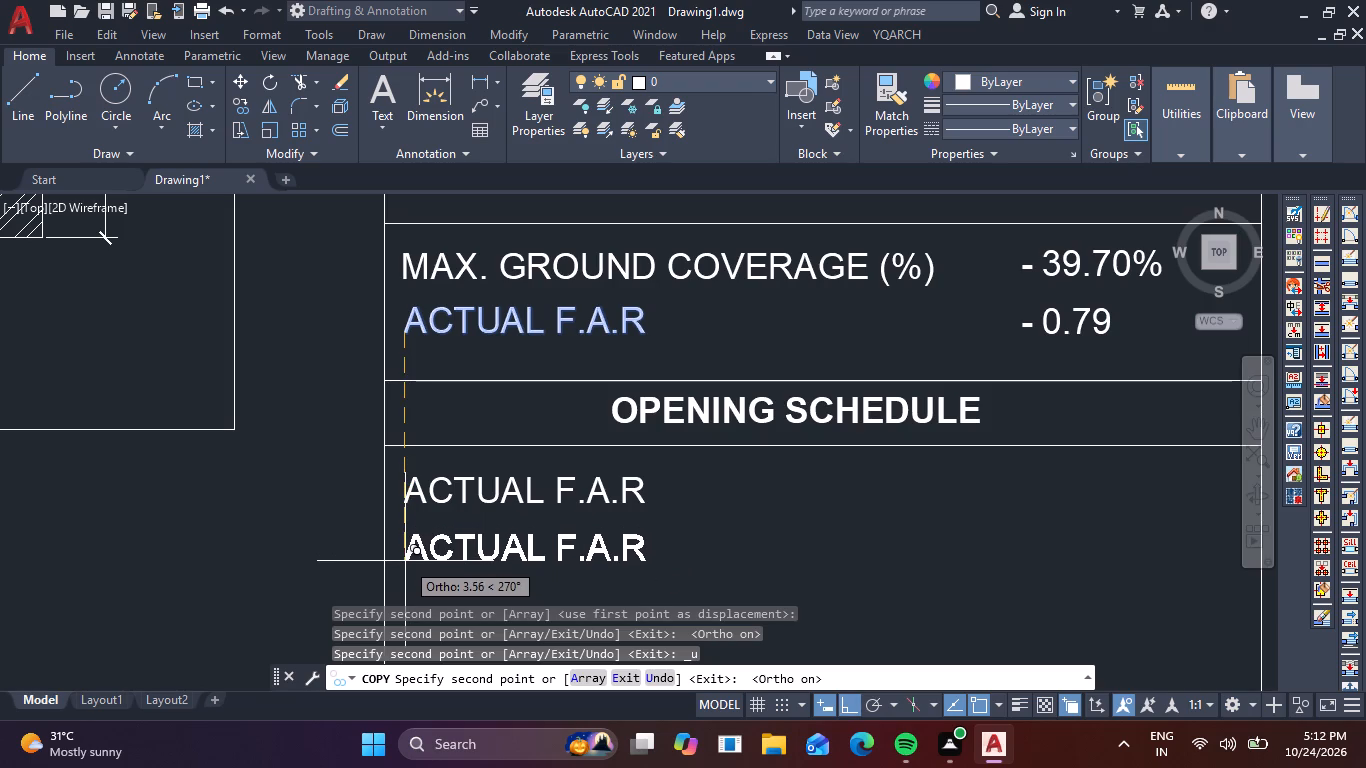
click(405, 561)
middle_drag(407, 562, 397, 447)
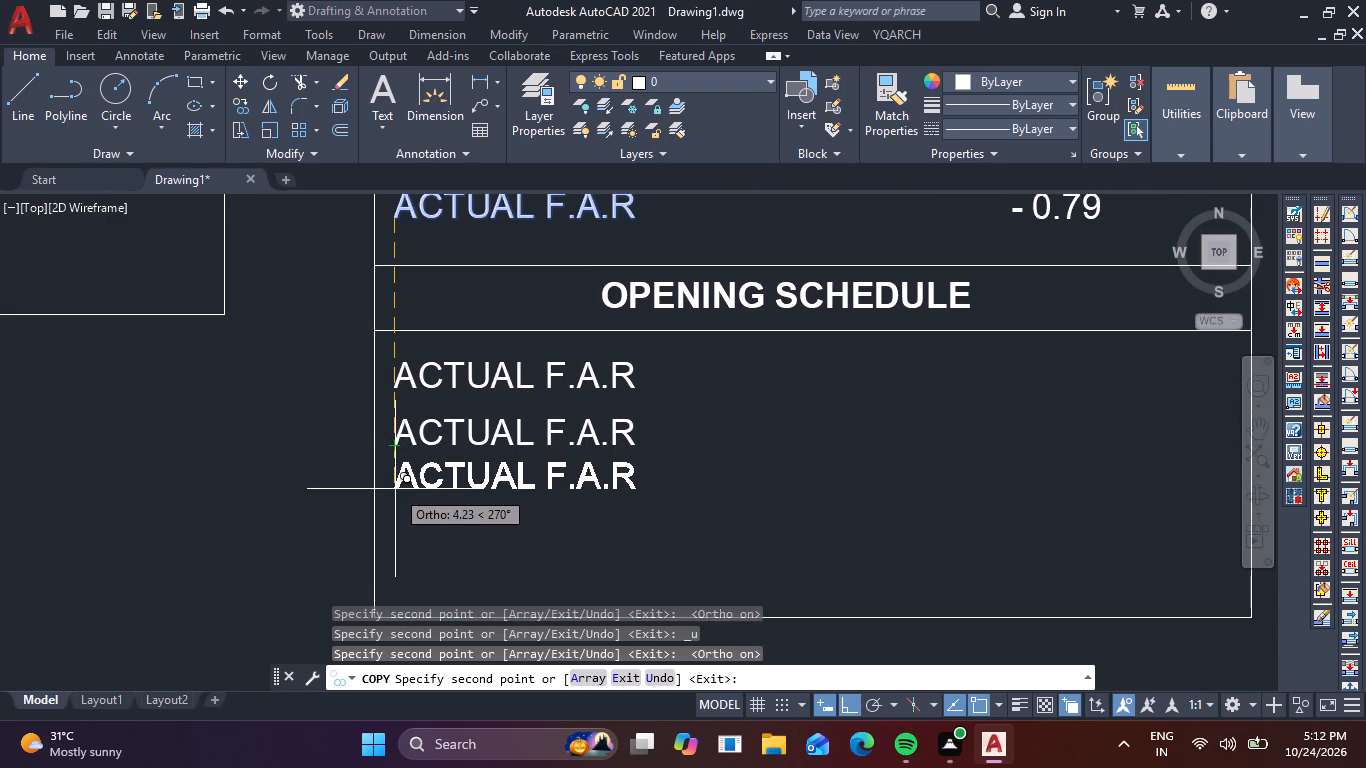
click(395, 489)
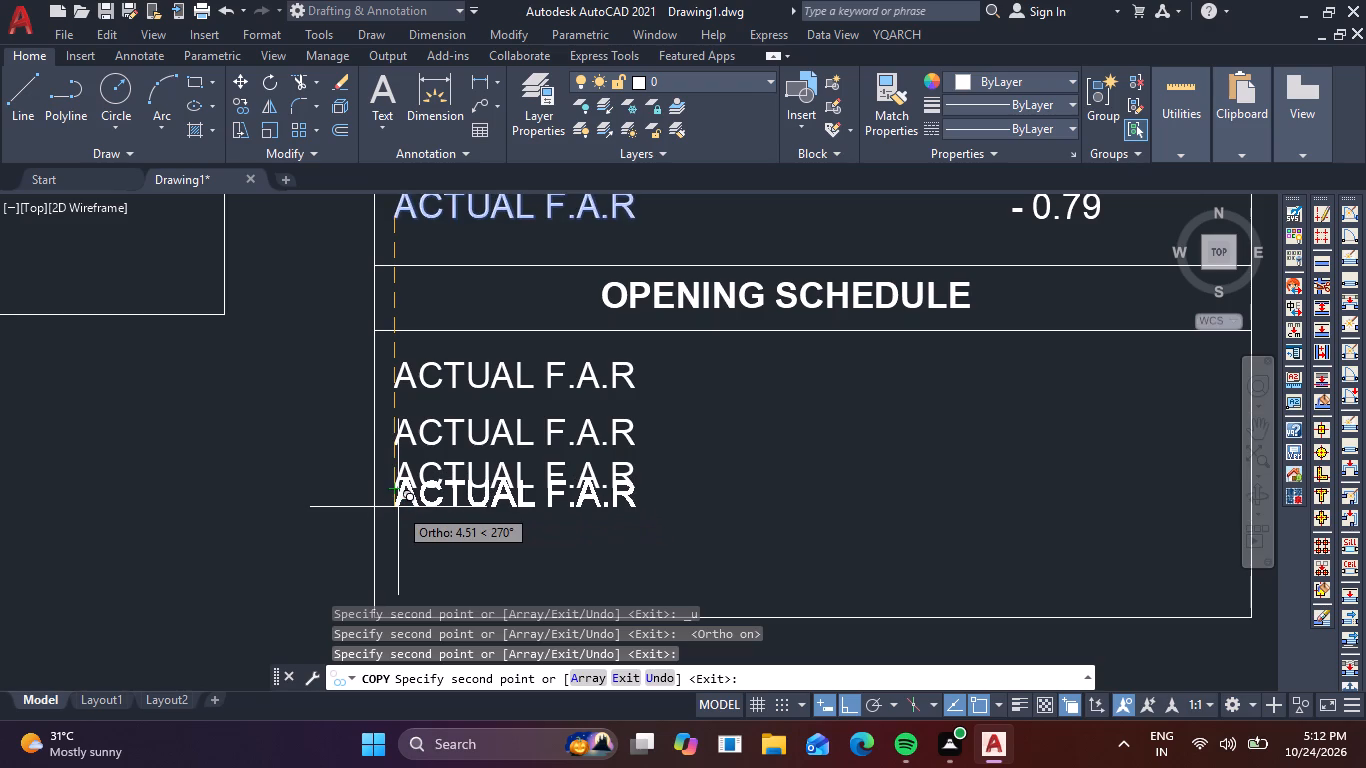
click(401, 529)
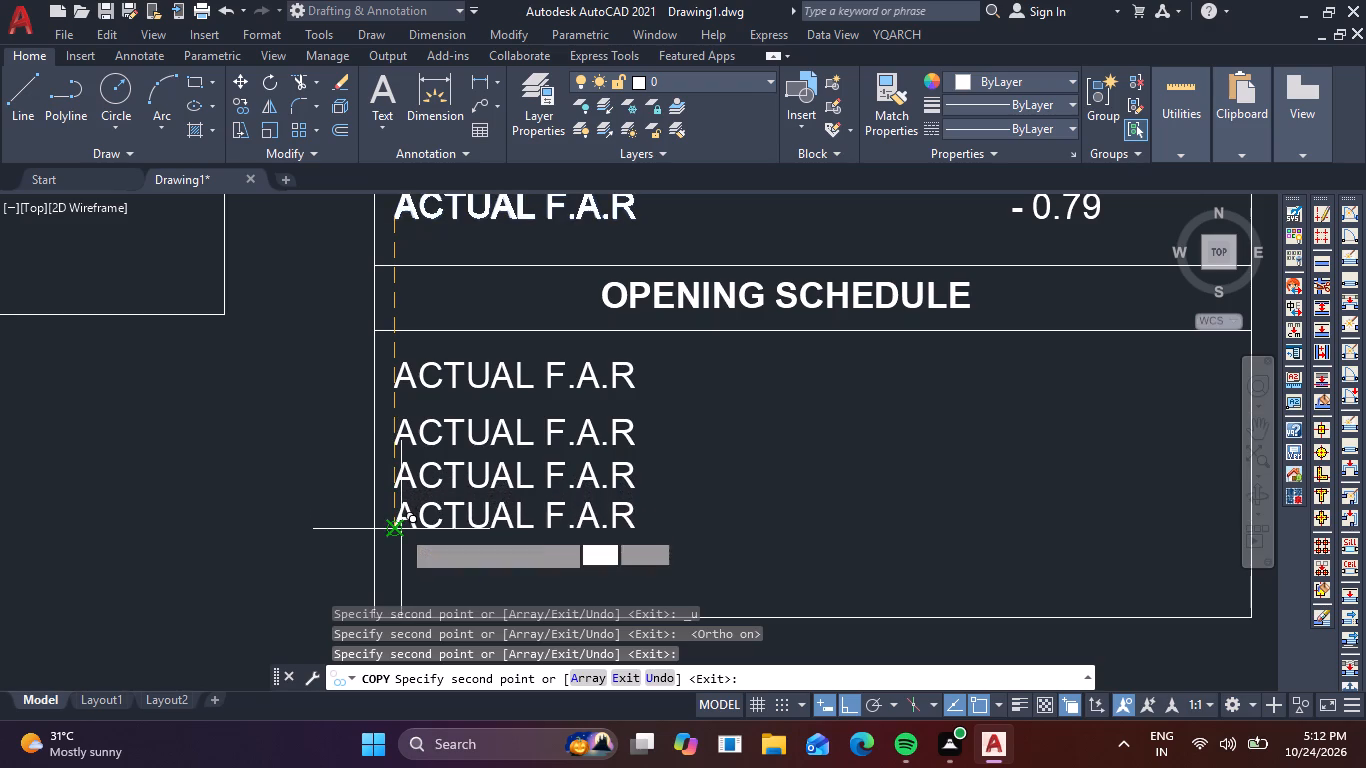
key(Escape)
Replace the text of the topmost copied label under OPENING SCHEDULE with DOOR.
double_click(512, 384)
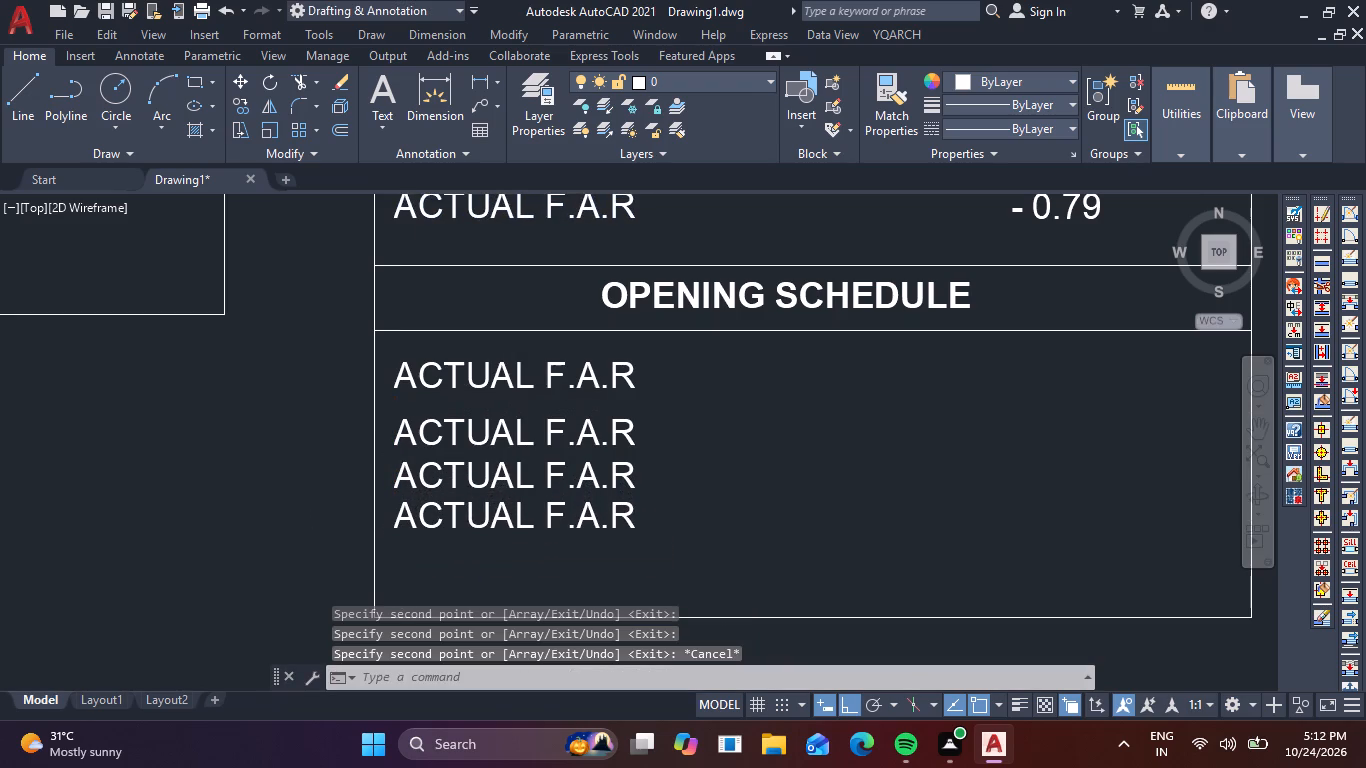
click(664, 377)
key(BackSpace)
key(BackSpace)
key(BackSpace)
key(BackSpace)
key(BackSpace)
key(BackSpace)
key(BackSpace)
key(BackSpace)
key(BackSpace)
key(BackSpace)
key(BackSpace)
key(BackSpace)
key(BackSpace)
key(BackSpace)
key(BackSpace)
key(BackSpace)
key(BackSpace)
key(BackSpace)
key(BackSpace)
key(BackSpace)
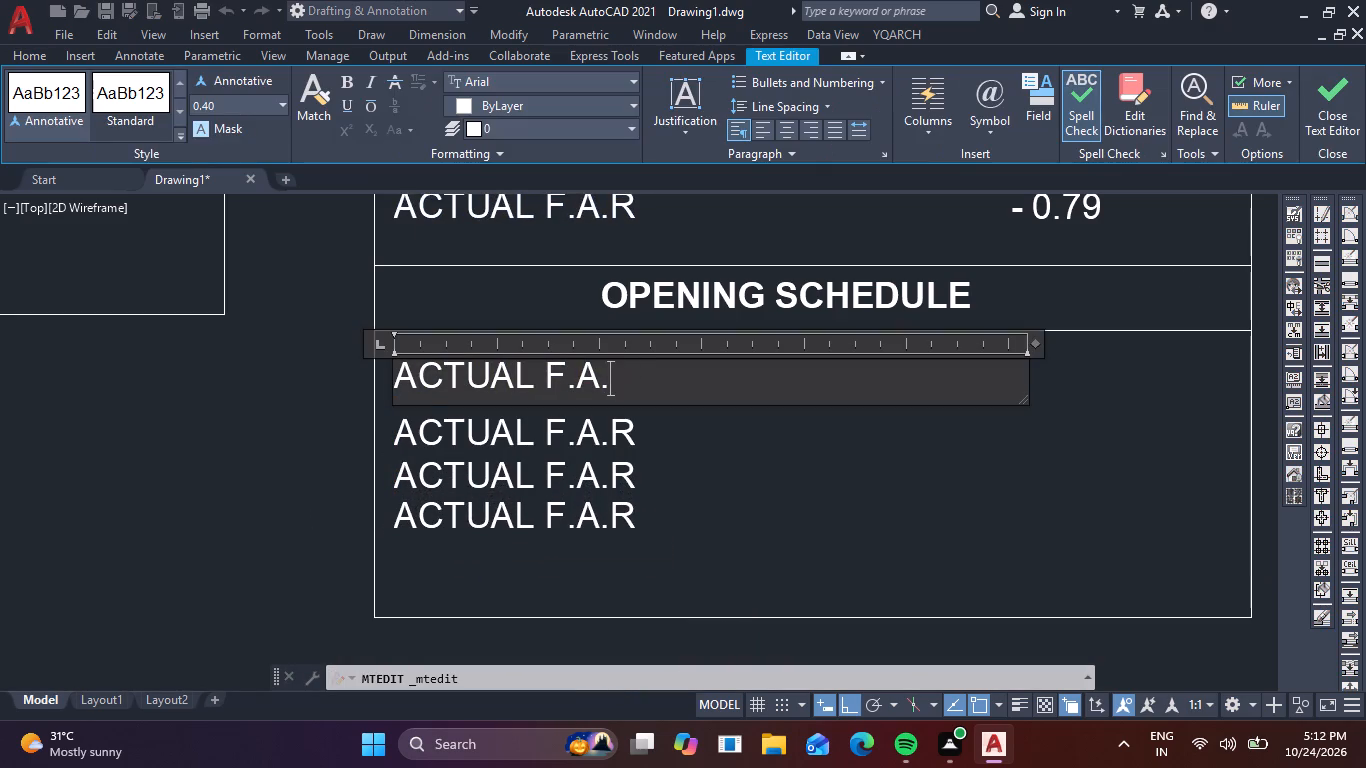
key(BackSpace)
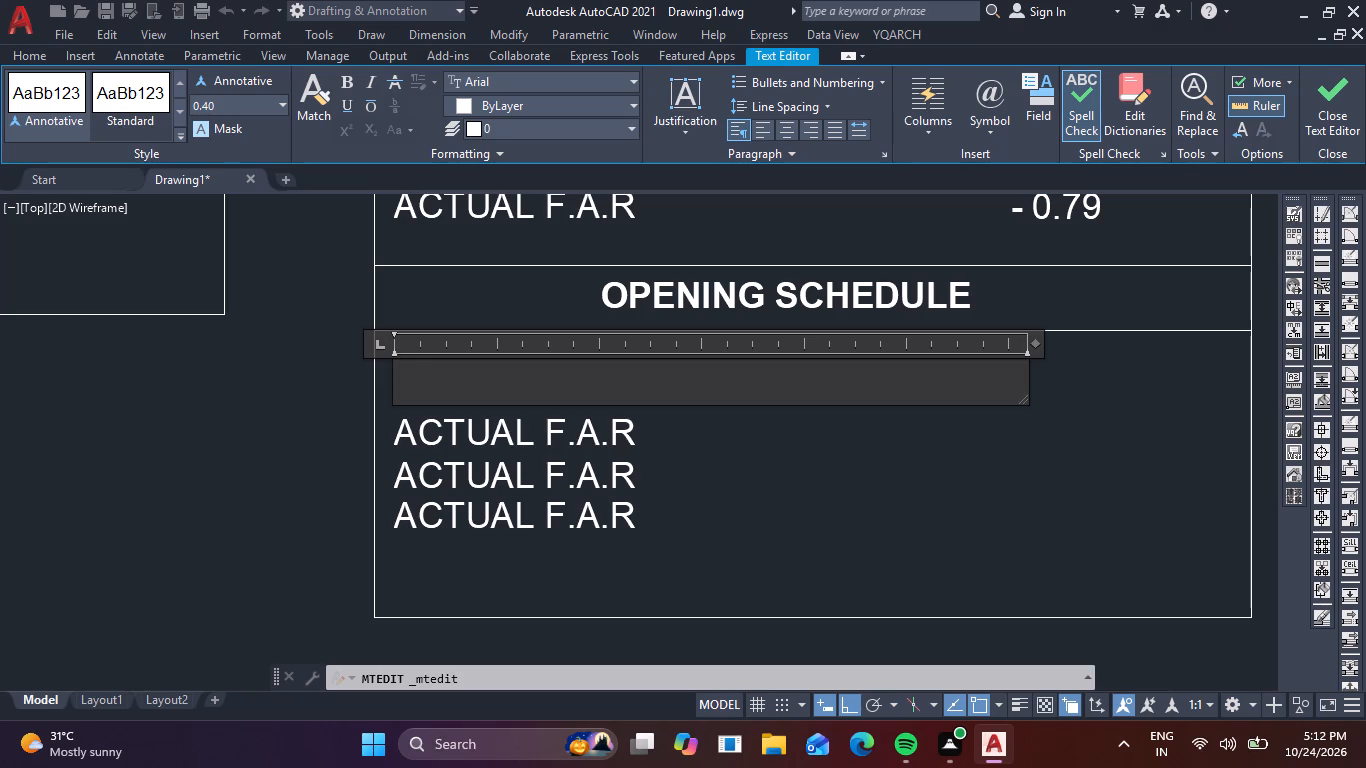
text(DOOR)
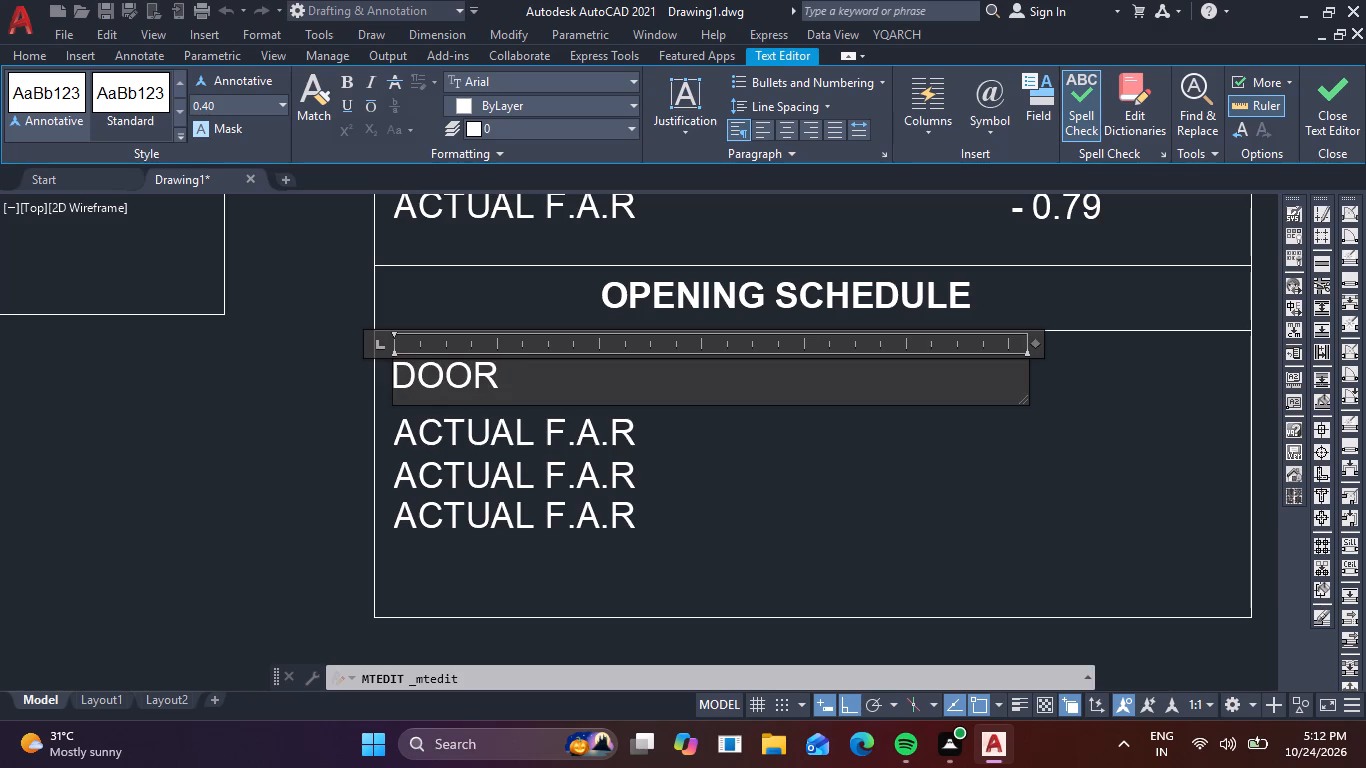
Underline and bold the DOOR heading and narrow its text frame to just wider than the word.
drag(545, 383, 309, 373)
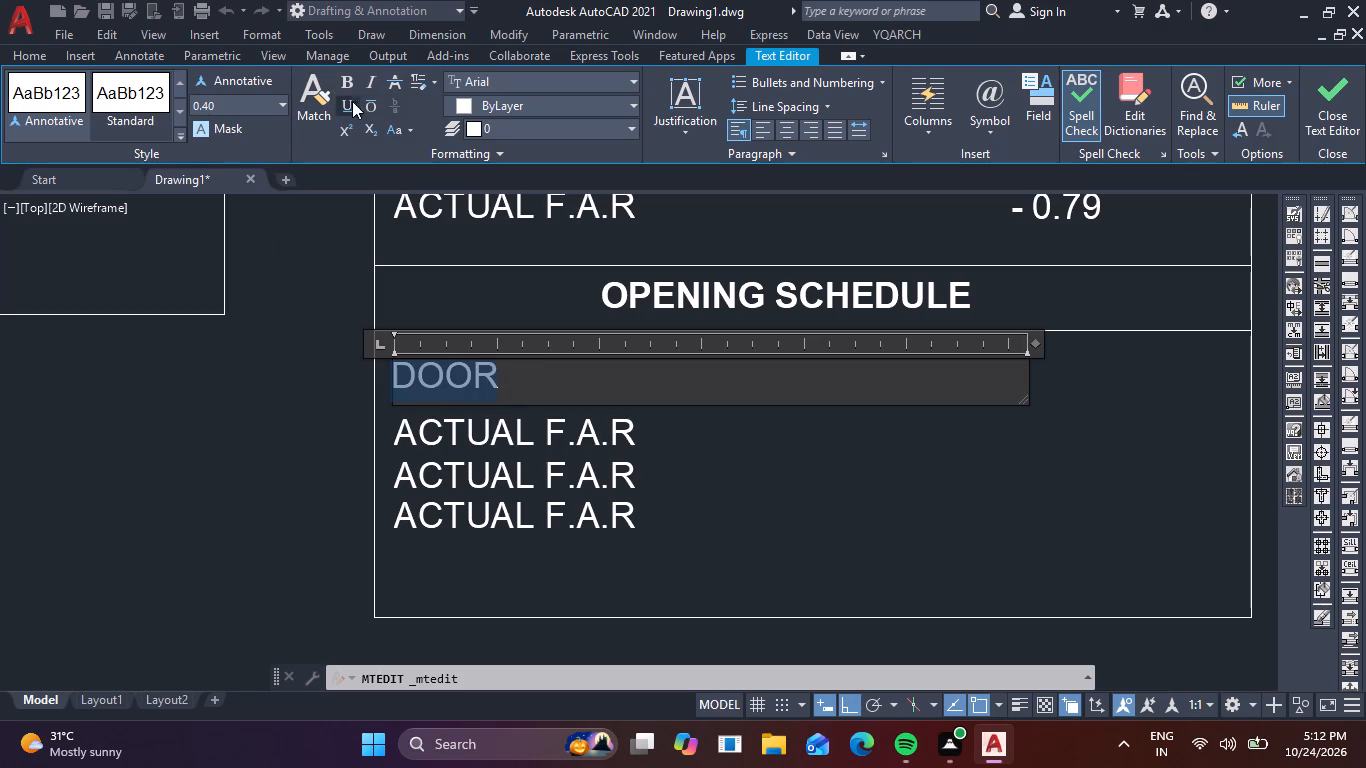
click(348, 101)
click(347, 86)
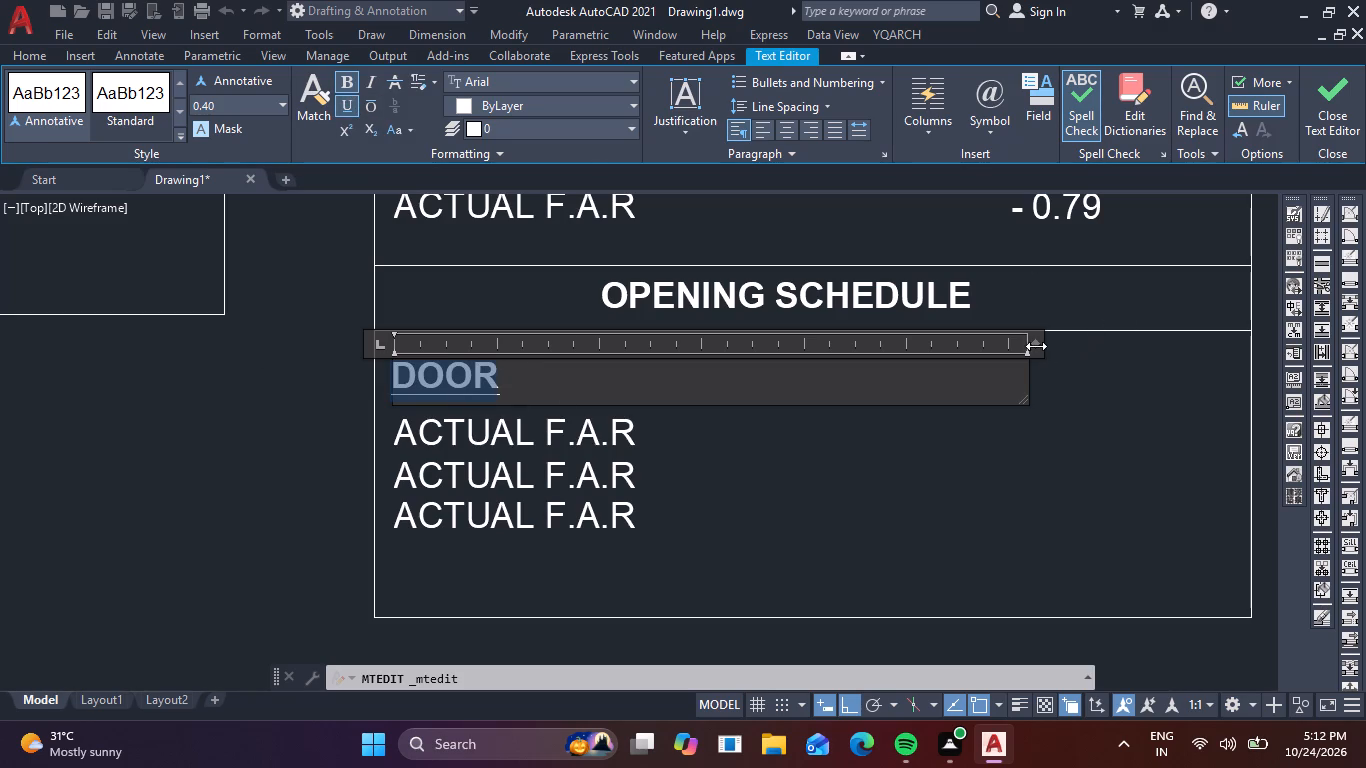
drag(1035, 346, 523, 437)
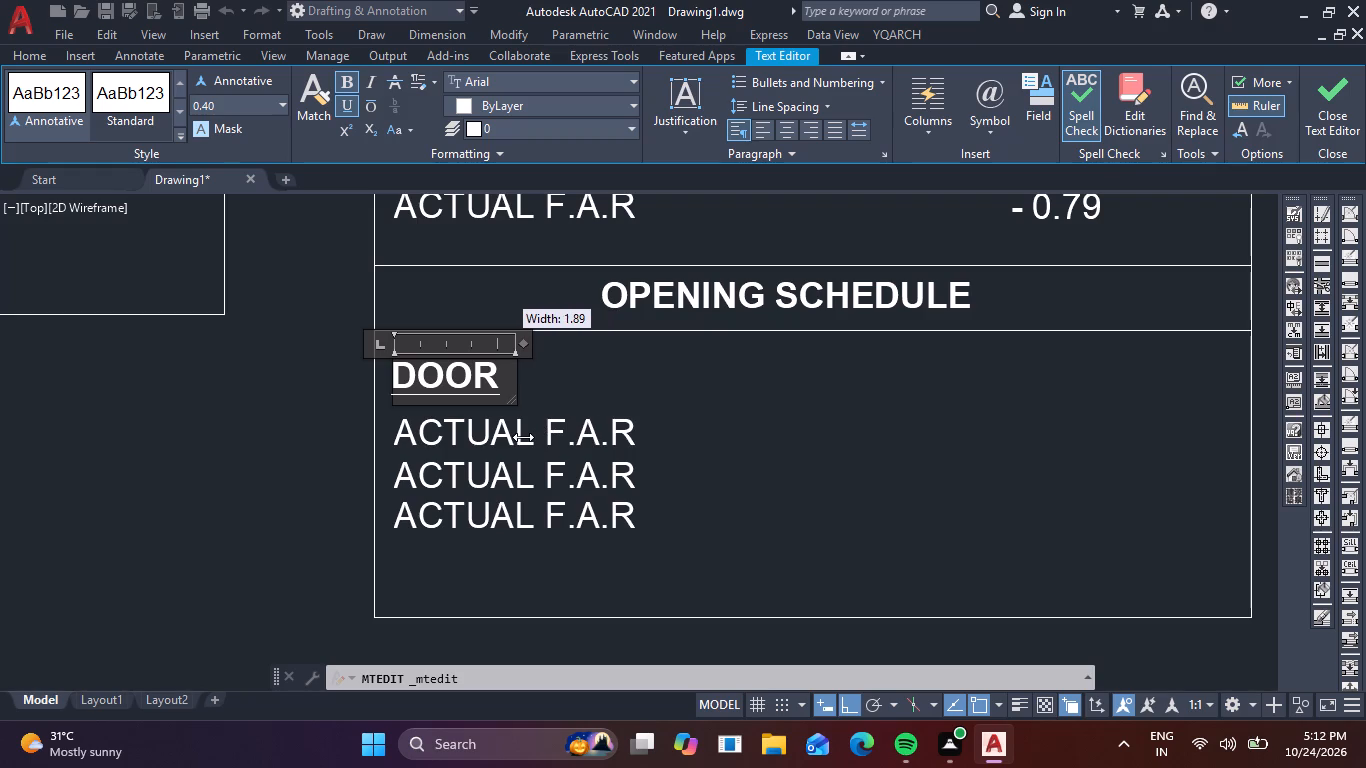
drag(523, 437, 561, 433)
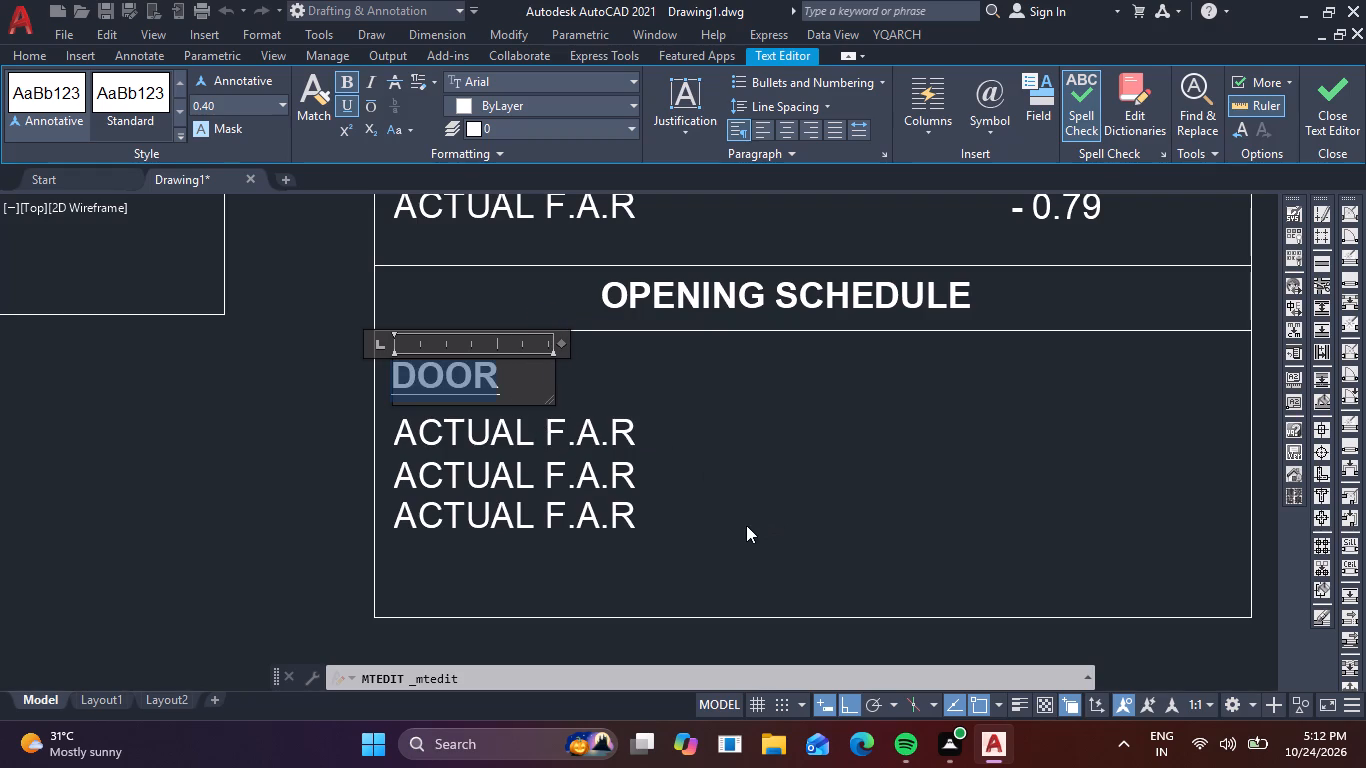
click(711, 477)
Copy the DOOR heading twice horizontally across its row, one near the table's middle and one about 10.31 units from the original.
click(399, 377)
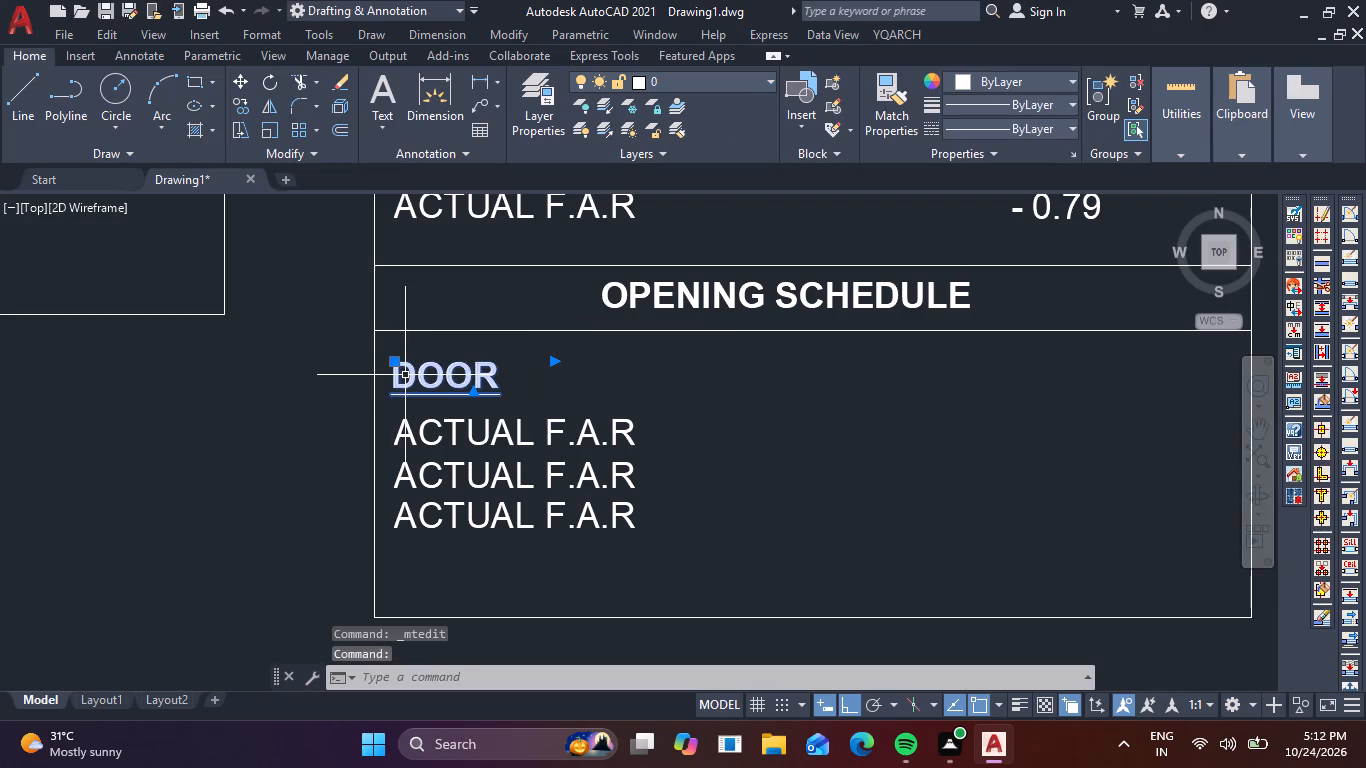
text(CO)
key(space)
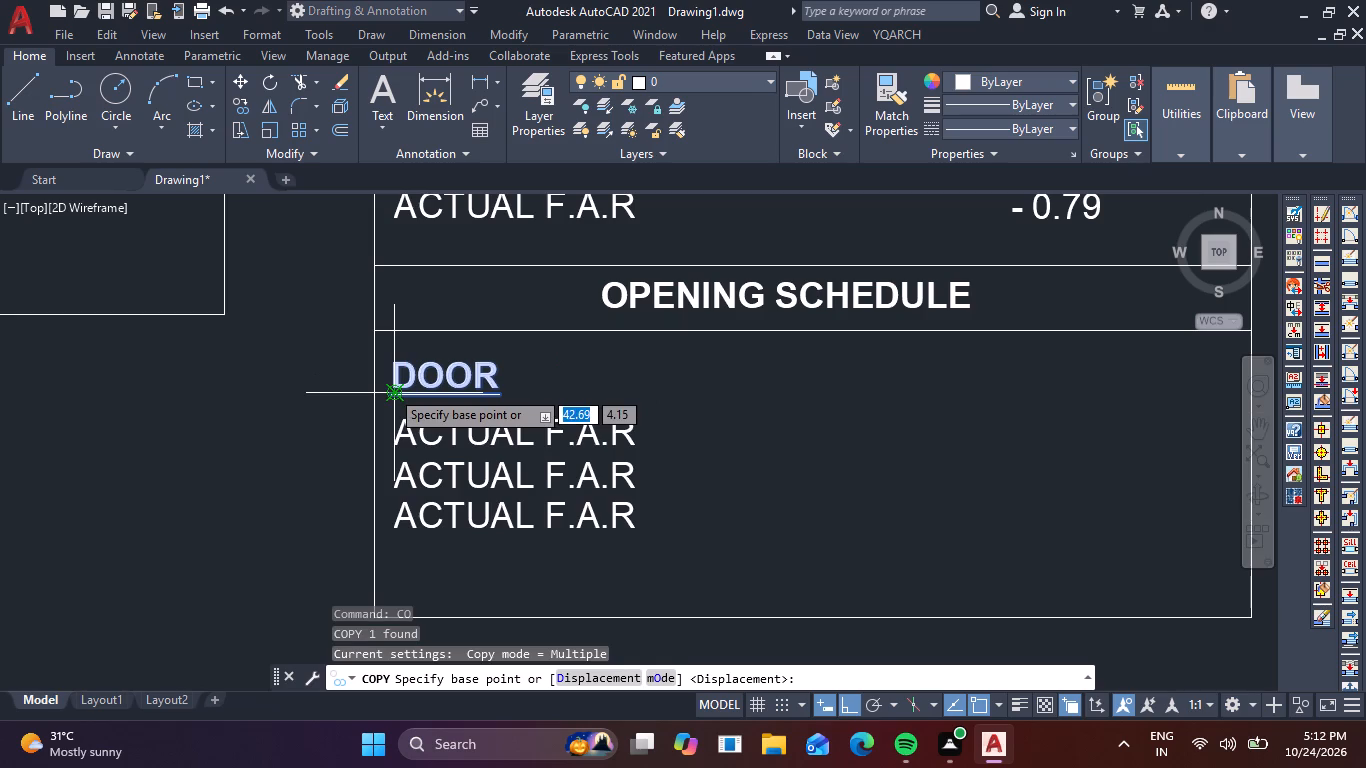
click(390, 390)
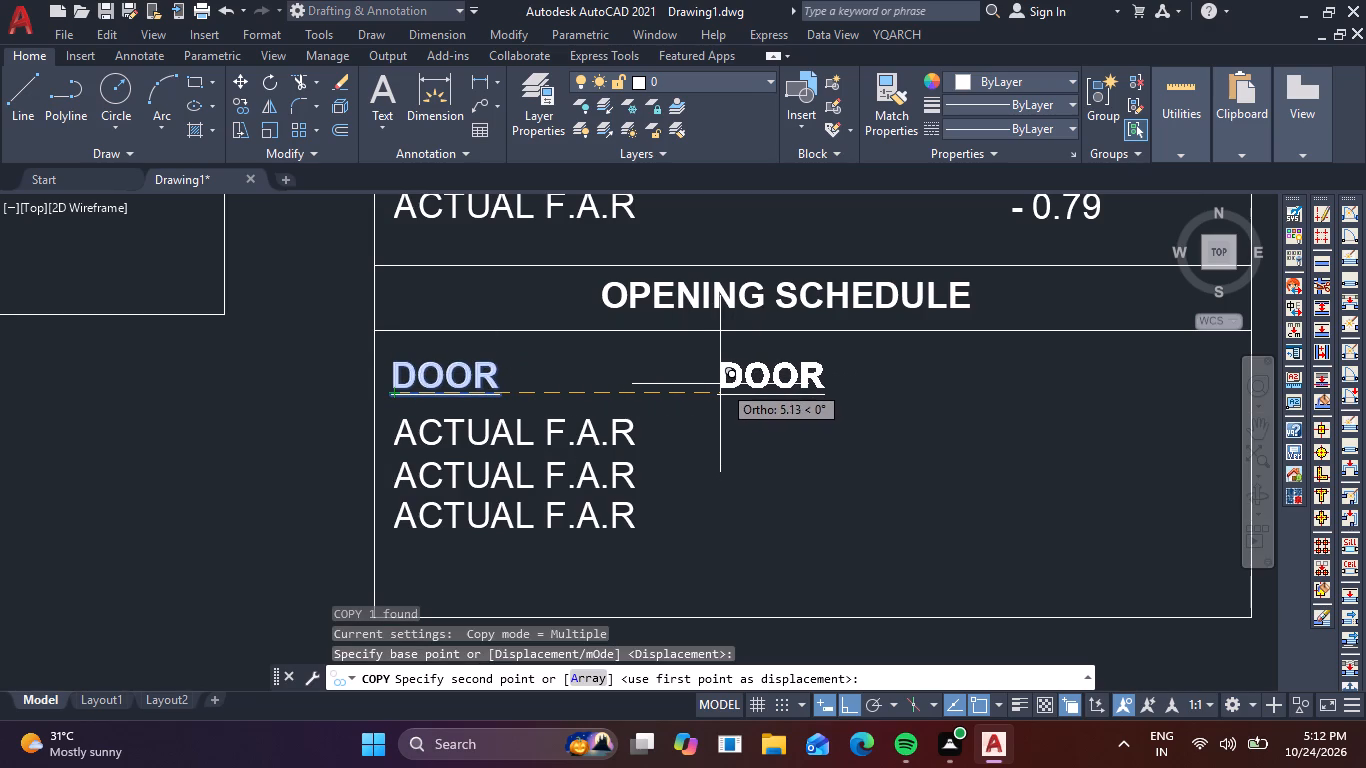
click(749, 379)
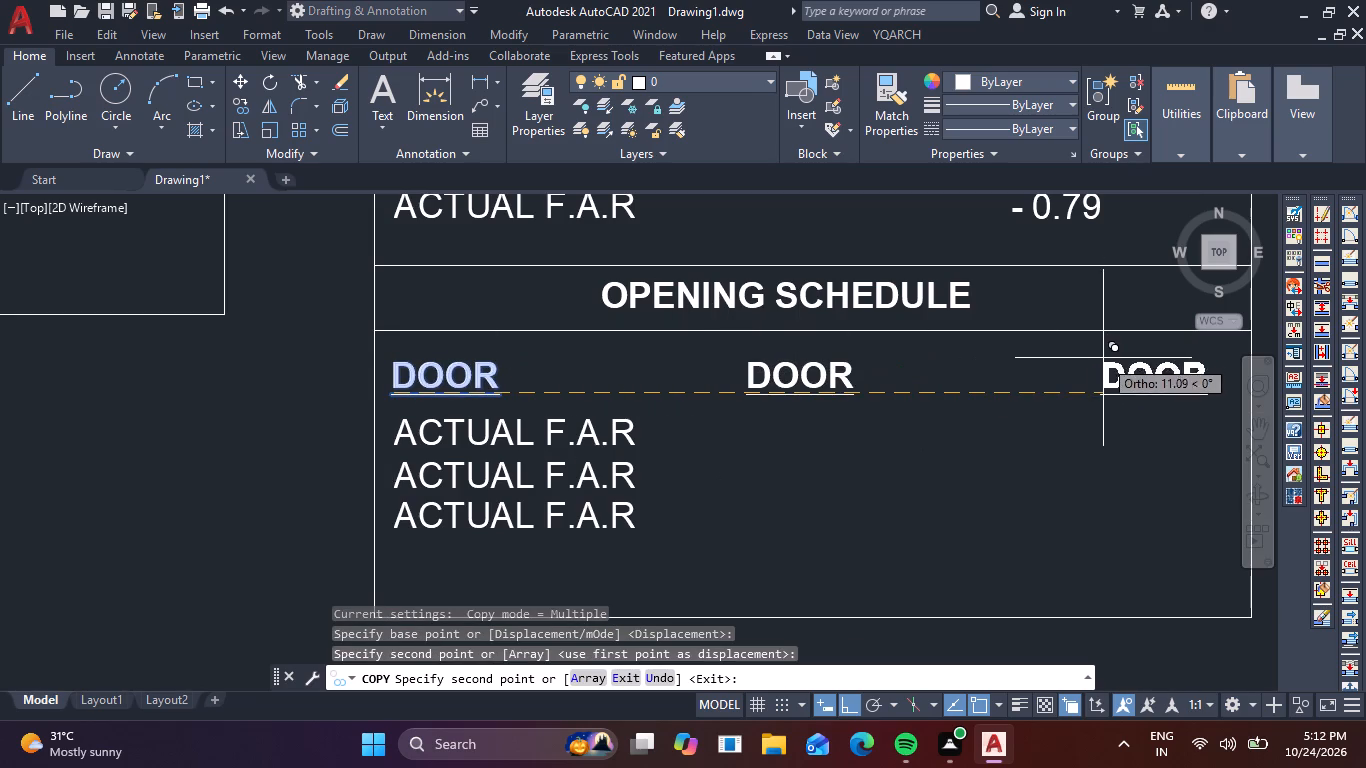
click(1052, 389)
key(Escape)
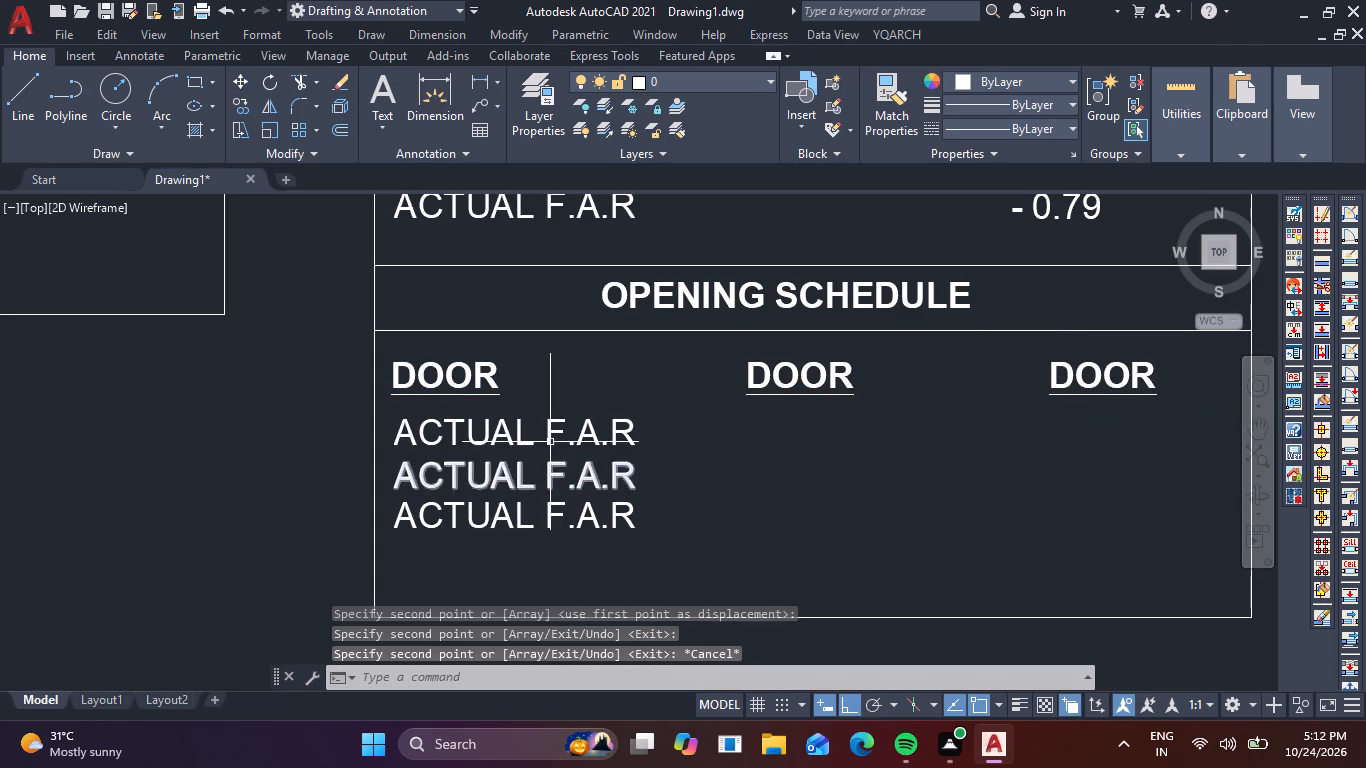
Replace the text of the first ACTUAL F.A.R label below the DOOR heading with D: 1.4MX 2.1M.
double_click(550, 442)
click(692, 461)
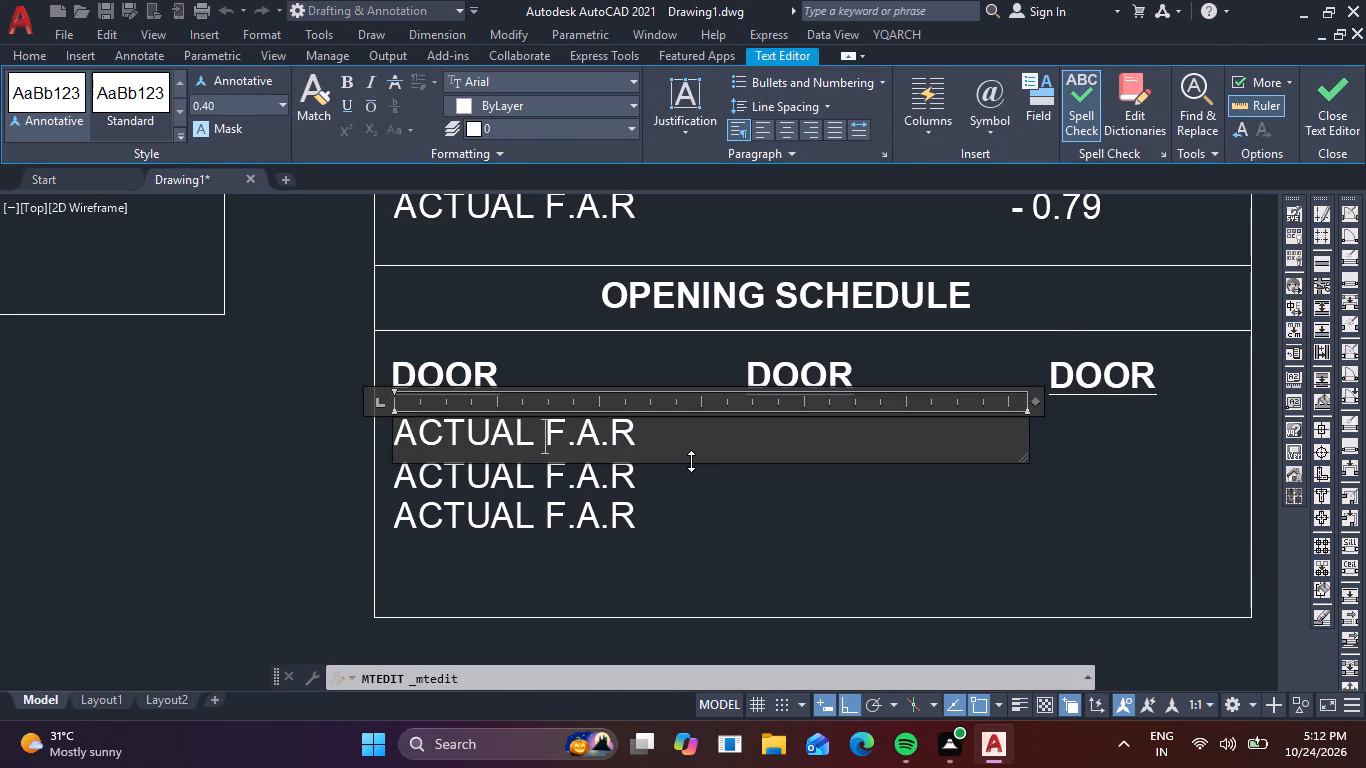
click(696, 444)
key(BackSpace)
key(BackSpace)
key(BackSpace)
key(BackSpace)
key(BackSpace)
key(BackSpace)
key(BackSpace)
key(BackSpace)
key(BackSpace)
key(BackSpace)
key(BackSpace)
key(BackSpace)
key(BackSpace)
key(BackSpace)
key(BackSpace)
key(BackSpace)
key(BackSpace)
key(BackSpace)
key(BackSpace)
key(BackSpace)
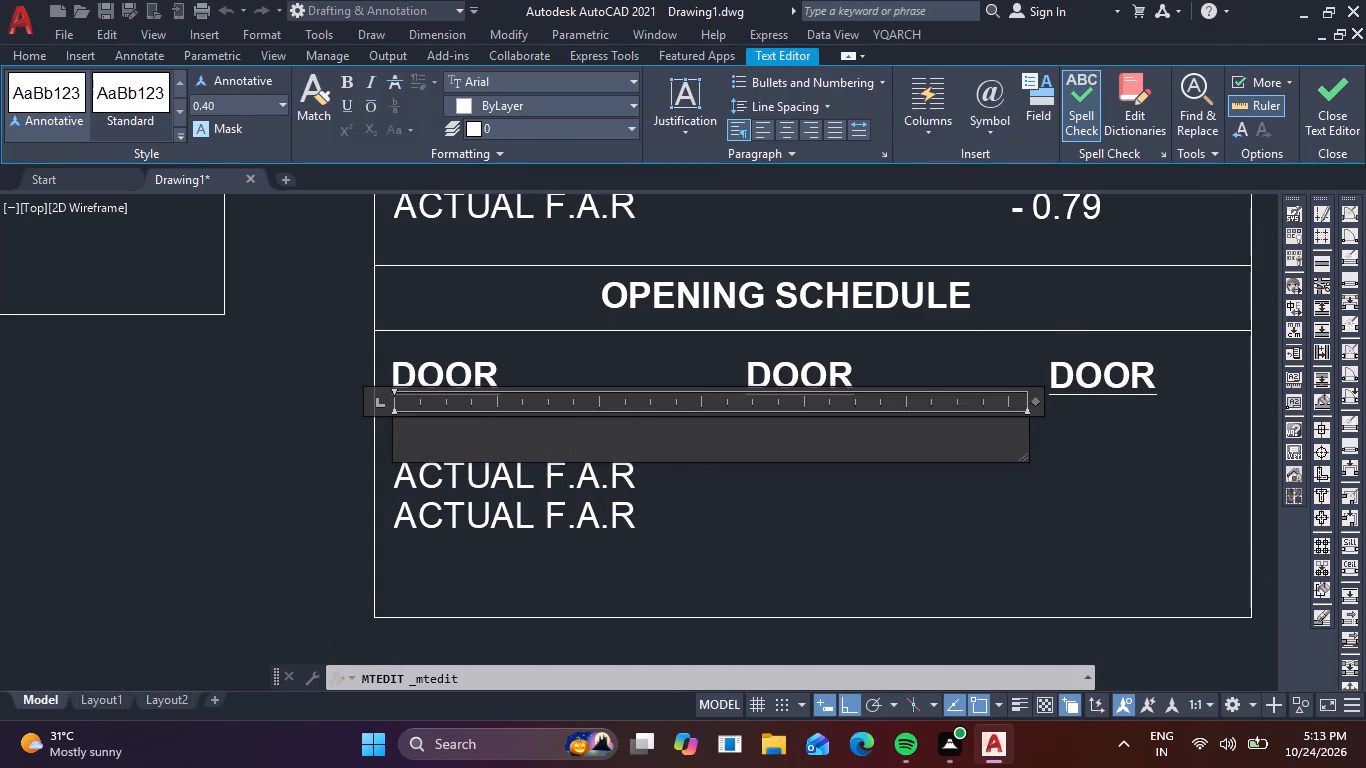
key(d)
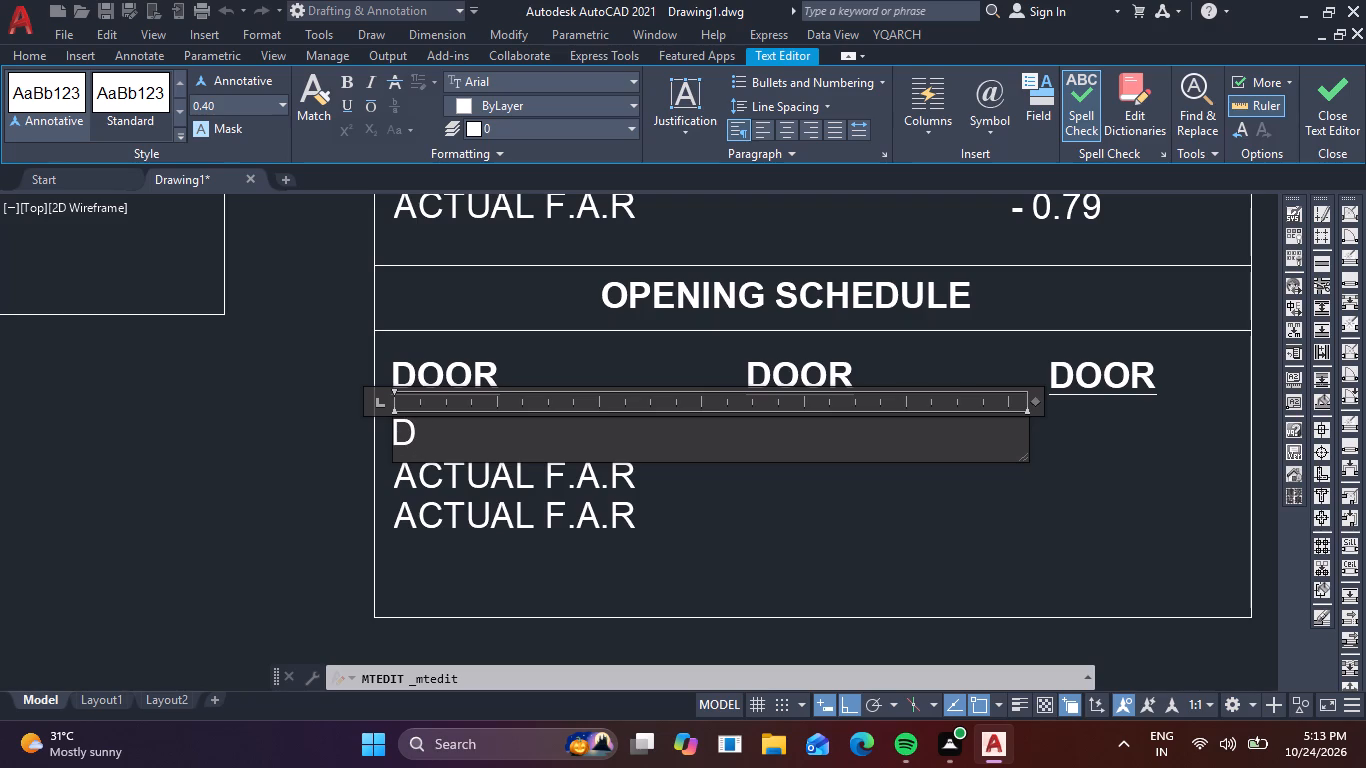
key(shift+colon)
key(space)
text(1.)
key(4)
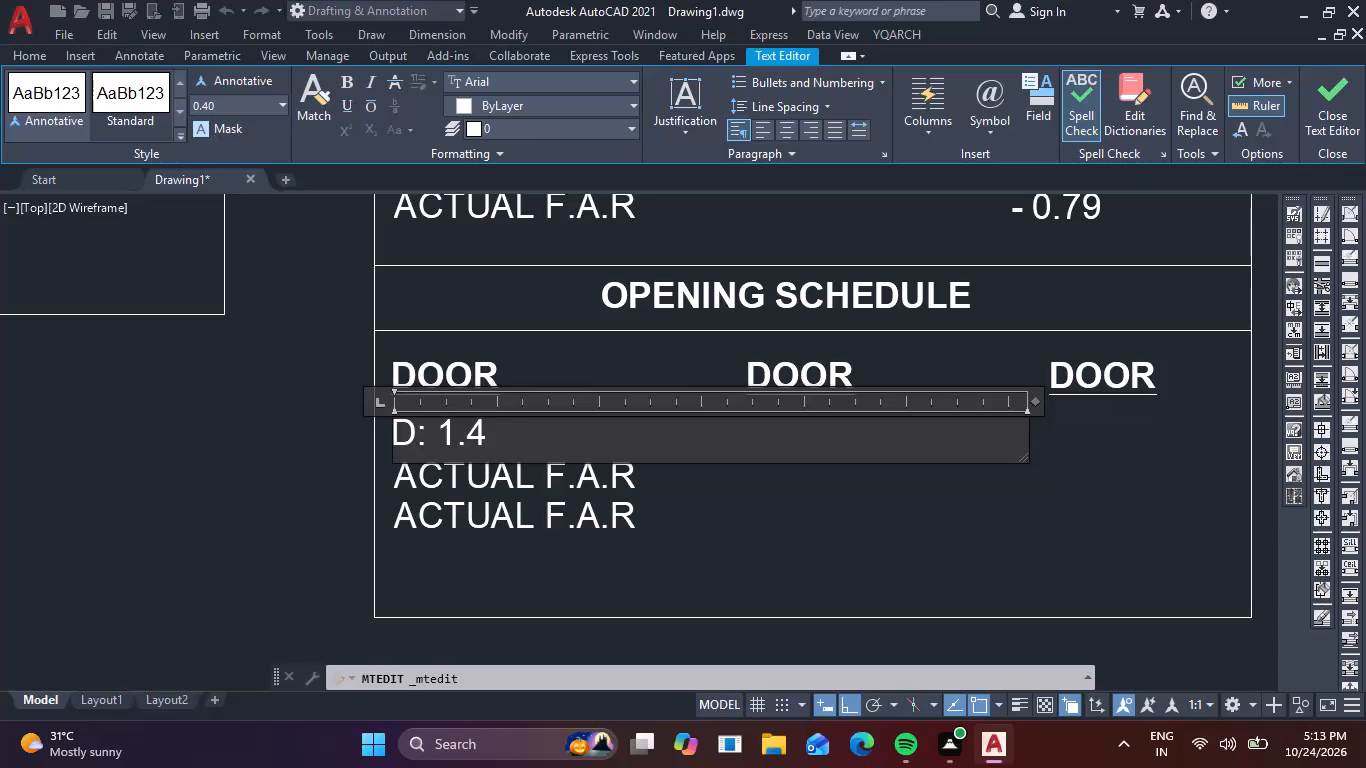
key(m)
key(x)
key(space)
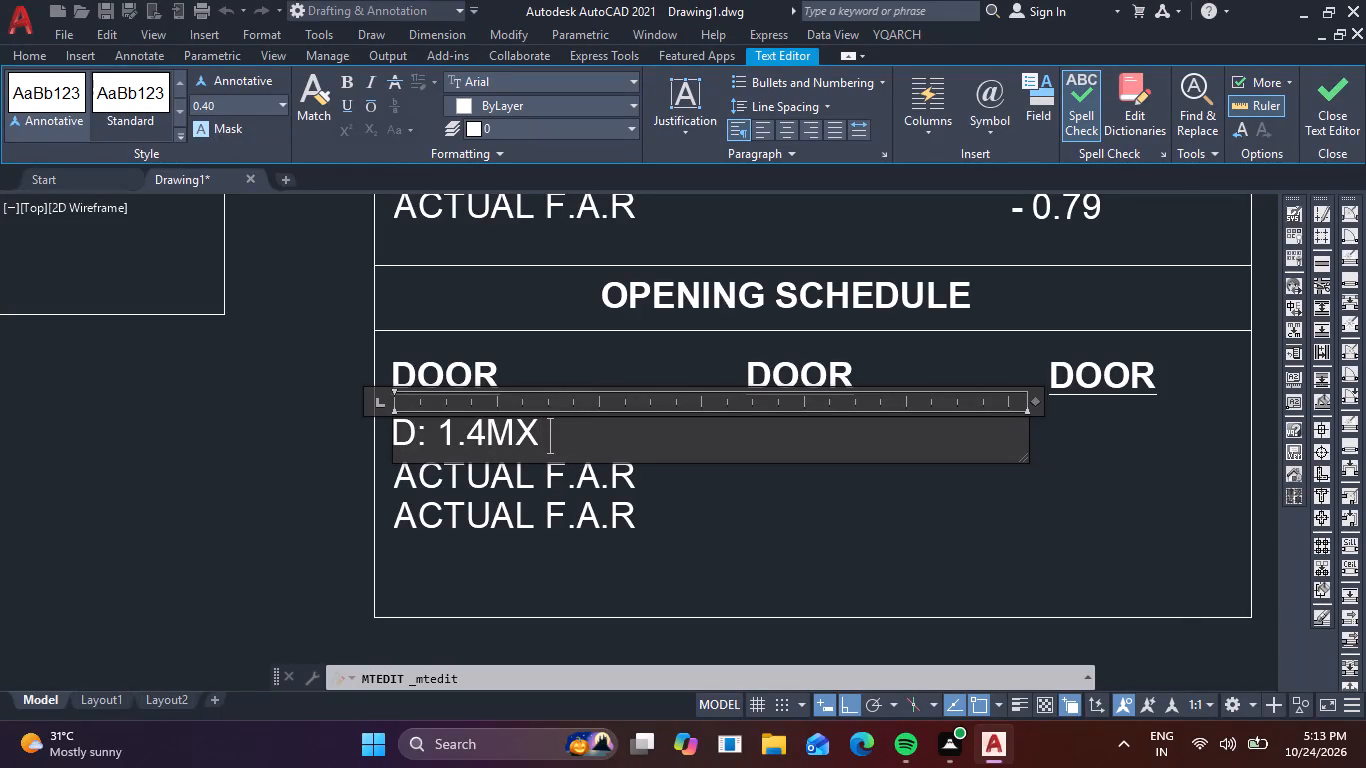
text(2.)
key(1)
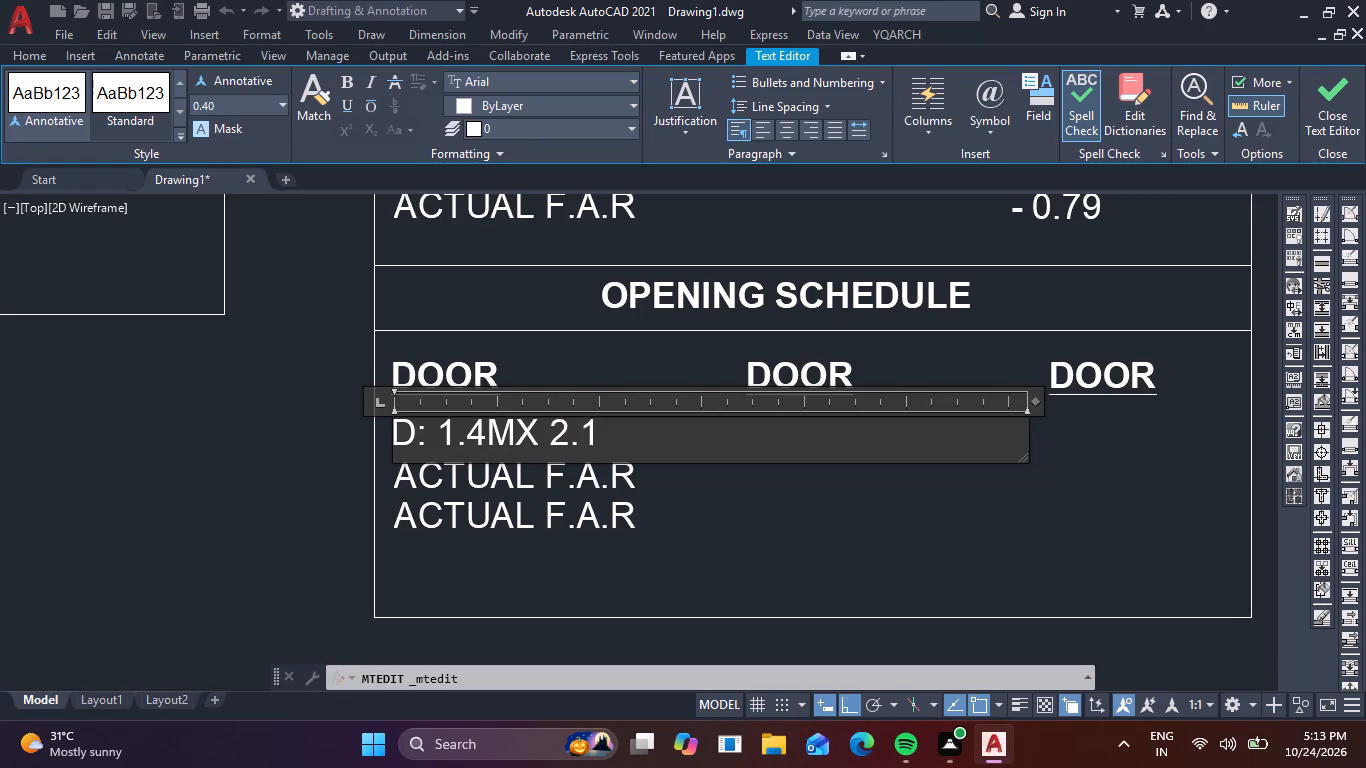
key(m)
click(638, 473)
Narrow the text frame of the D: 1.4MX 2.1M entry to slightly wider than its text.
double_click(600, 483)
click(670, 477)
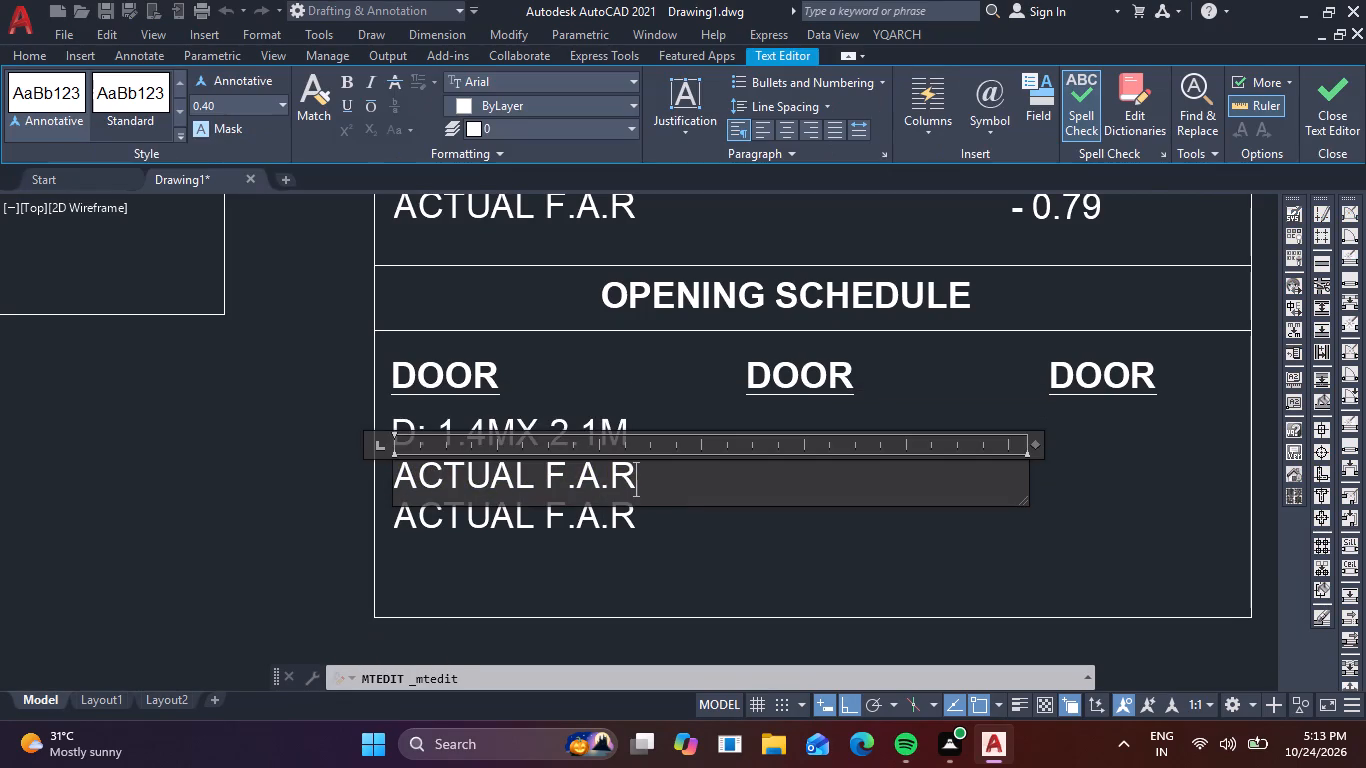
click(620, 413)
double_click(622, 430)
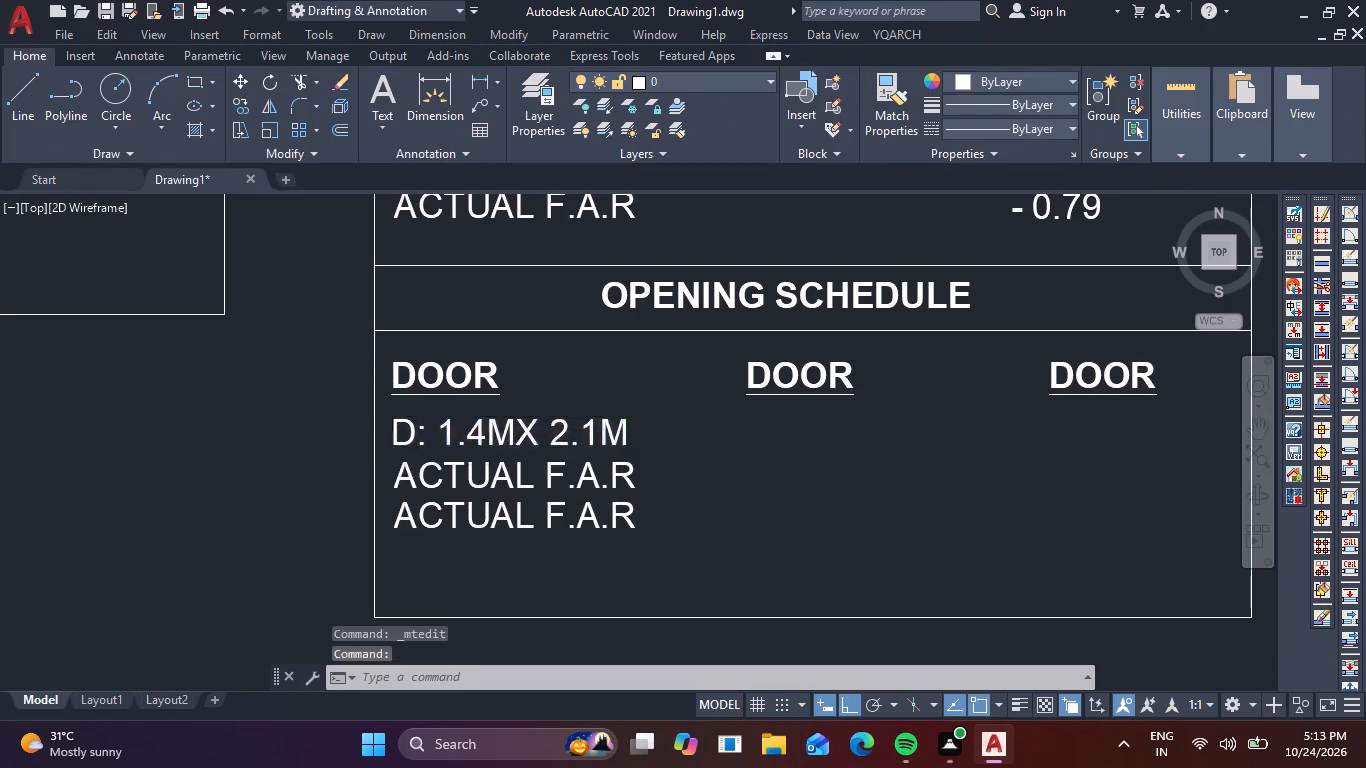
drag(1030, 404, 827, 453)
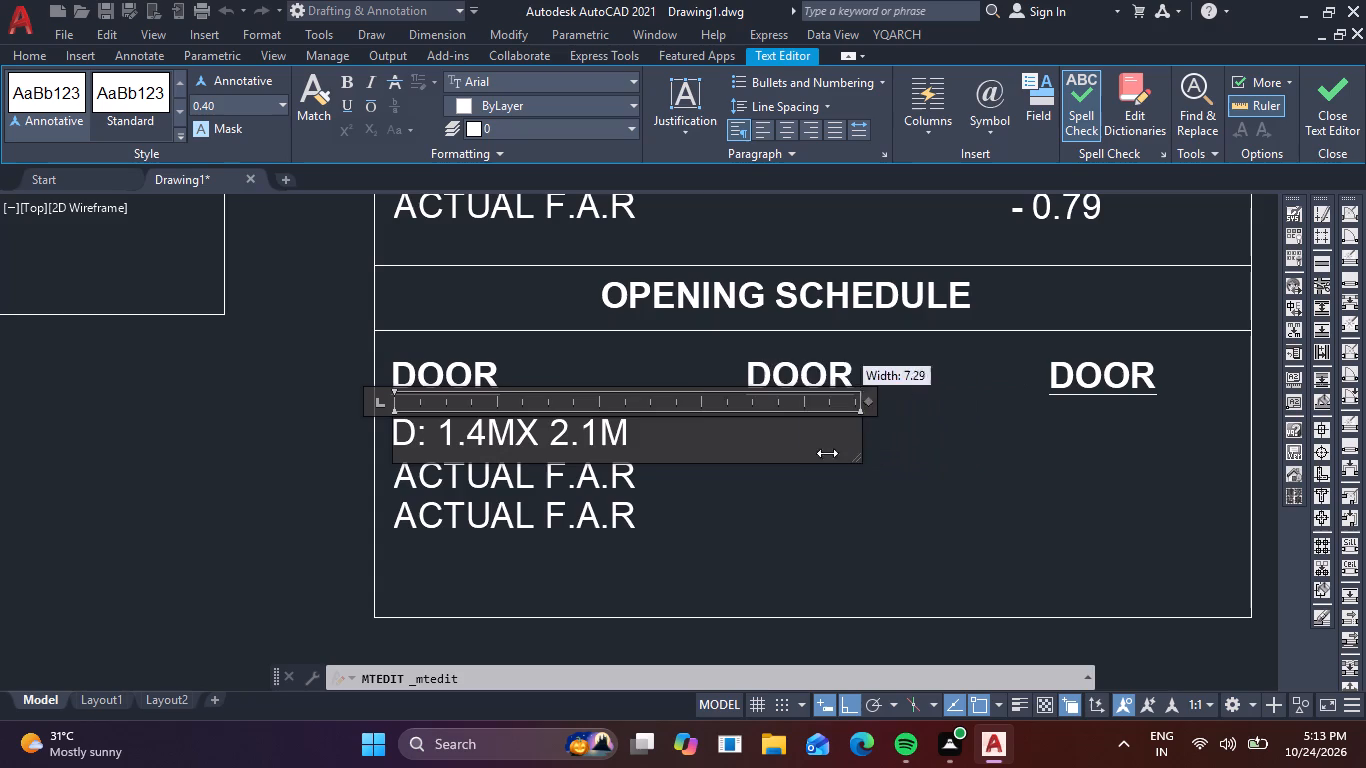
drag(827, 453, 667, 489)
click(654, 498)
Narrow the text frame of the ACTUAL F.A.R label directly below the D entry to slightly wider than its text.
triple_click(611, 483)
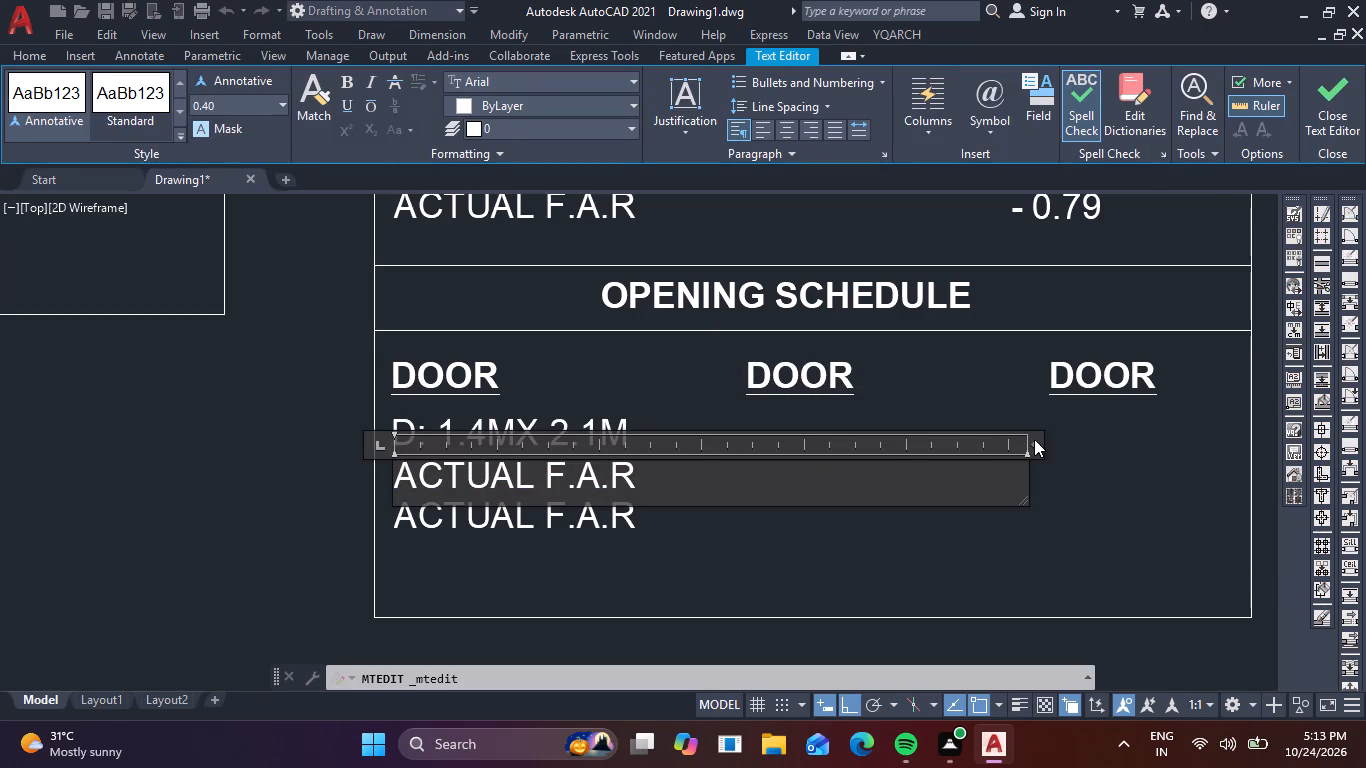
drag(1030, 445, 605, 531)
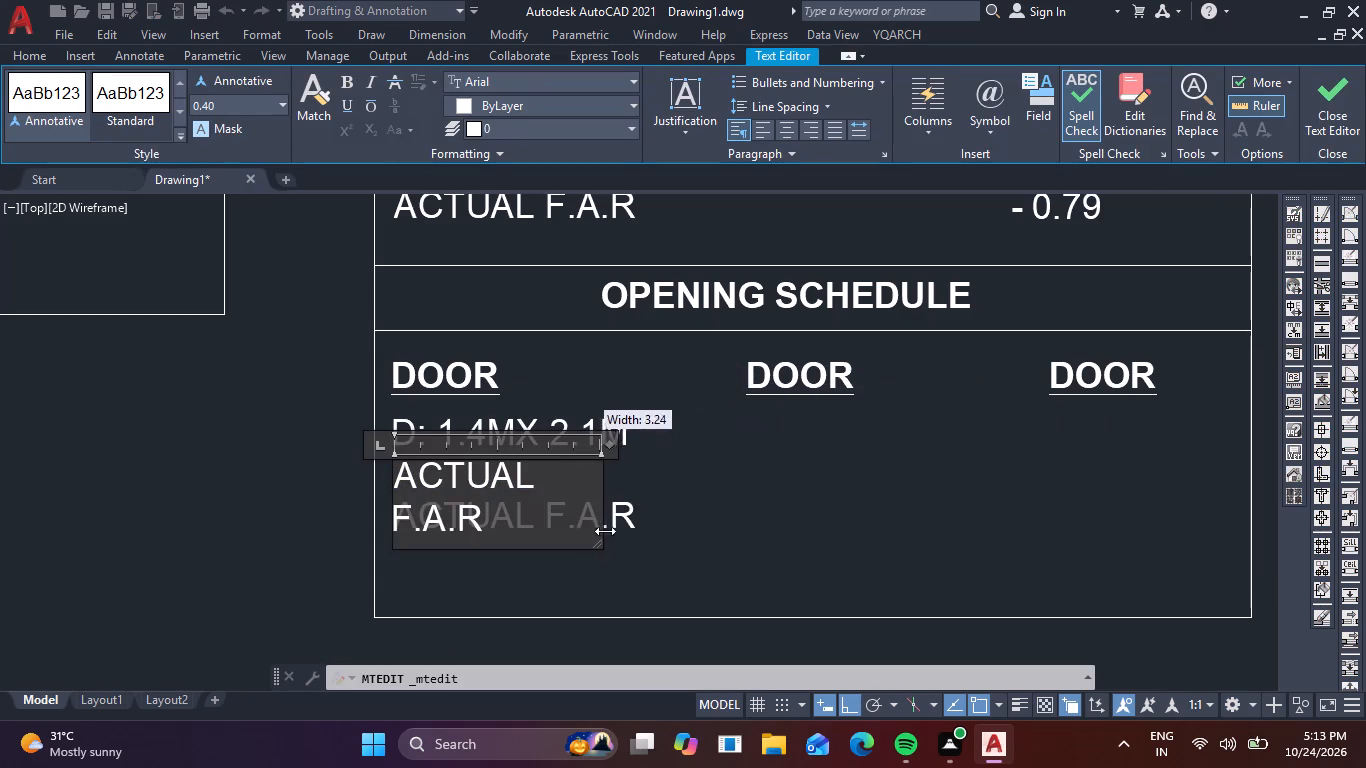
drag(605, 531, 704, 513)
click(658, 498)
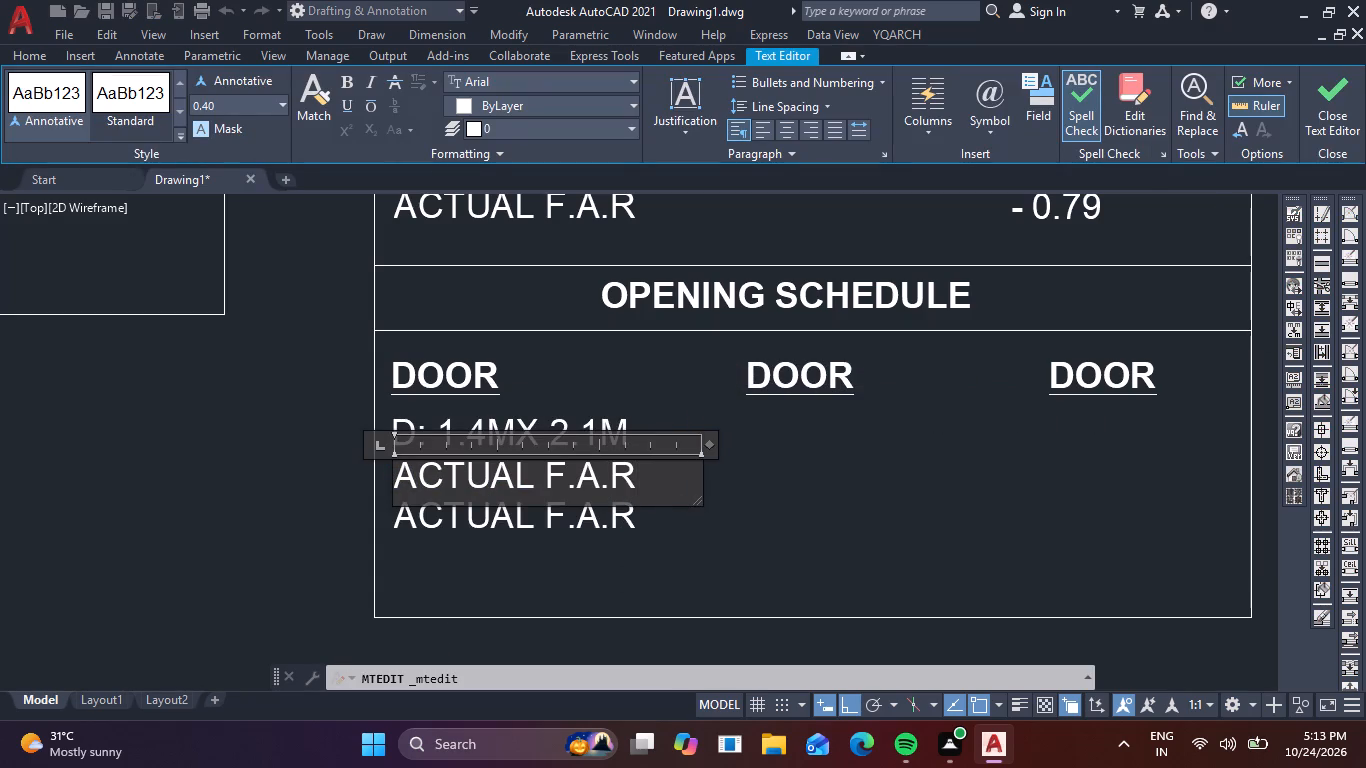
Replace that label's text with D1: 1.0 X 2.1M.
key(BackSpace)
key(BackSpace)
key(BackSpace)
key(BackSpace)
key(BackSpace)
key(BackSpace)
key(BackSpace)
key(BackSpace)
key(BackSpace)
key(BackSpace)
key(BackSpace)
key(BackSpace)
key(BackSpace)
key(BackSpace)
key(BackSpace)
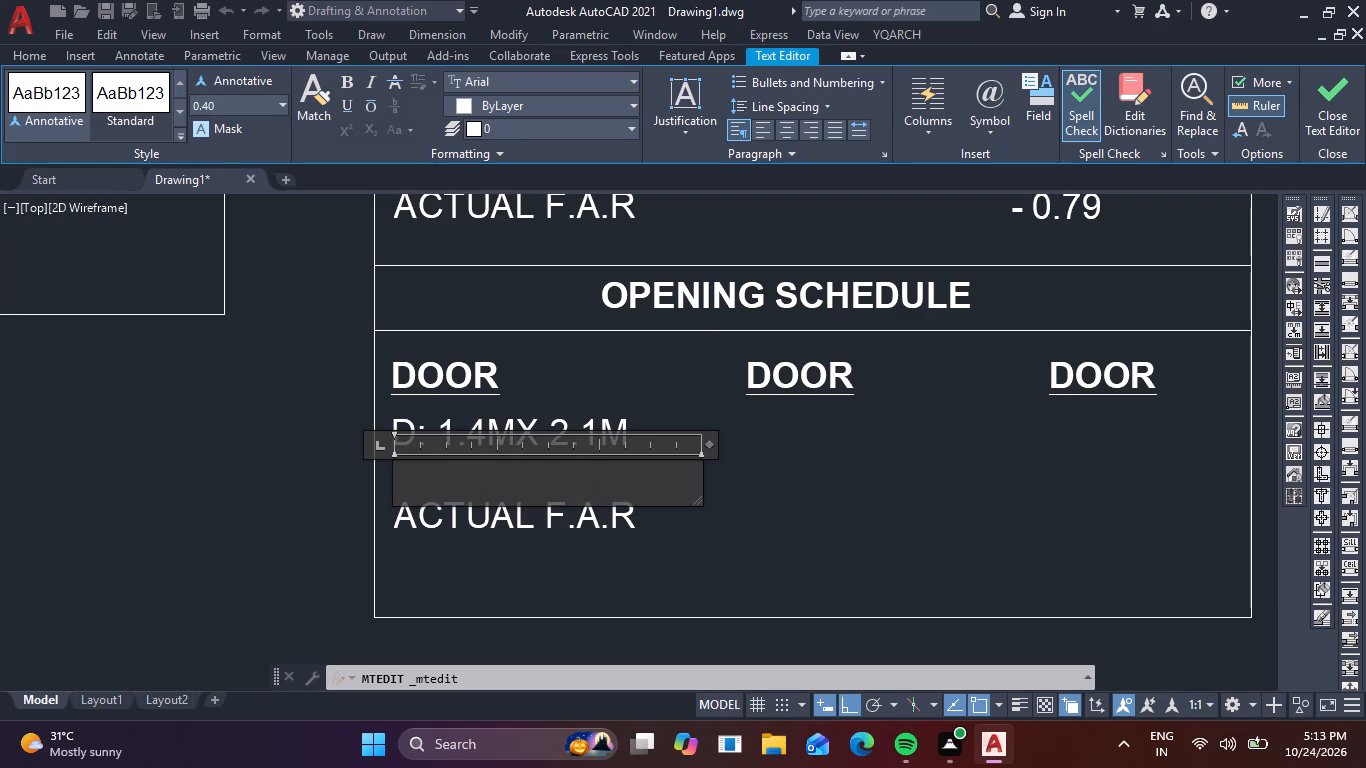
key(d)
key(1)
key(shift+colon)
key(space)
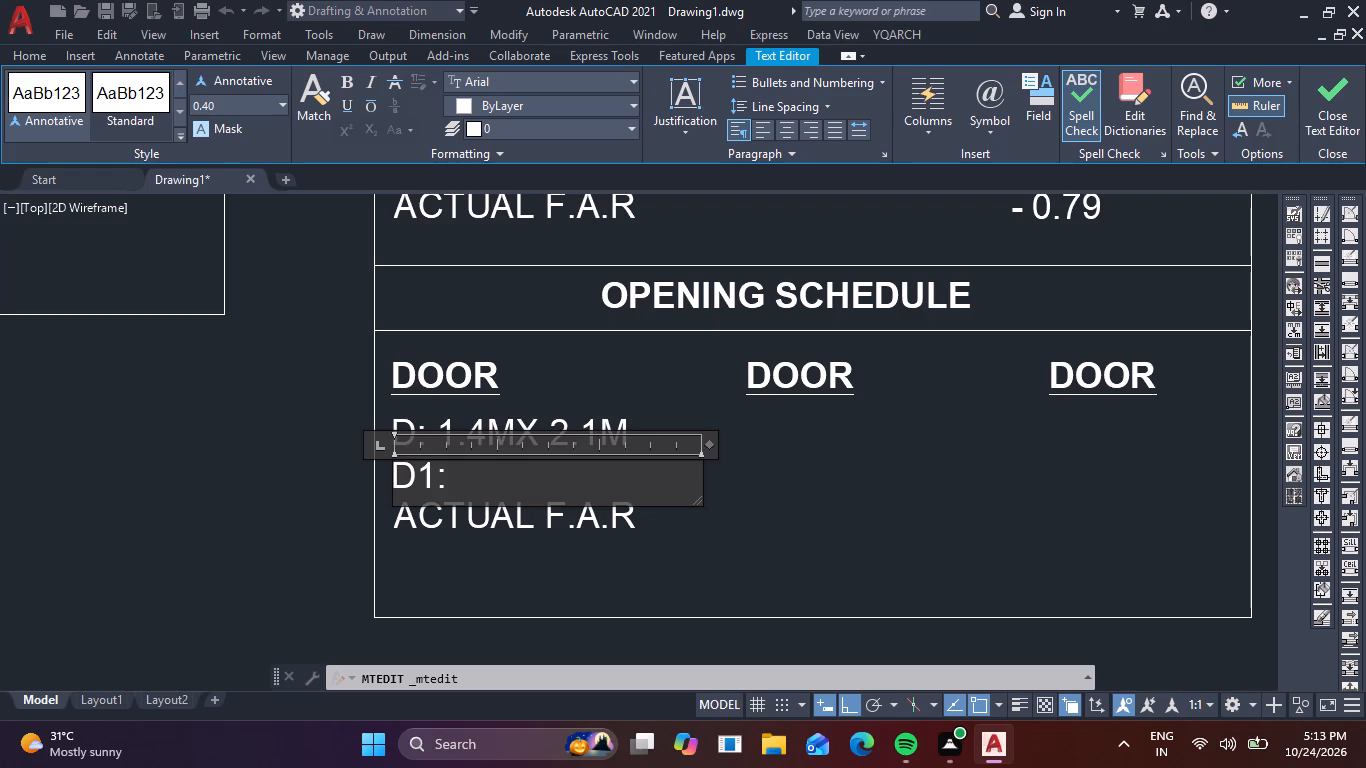
text(1.0)
key(space)
text(X)
key(space)
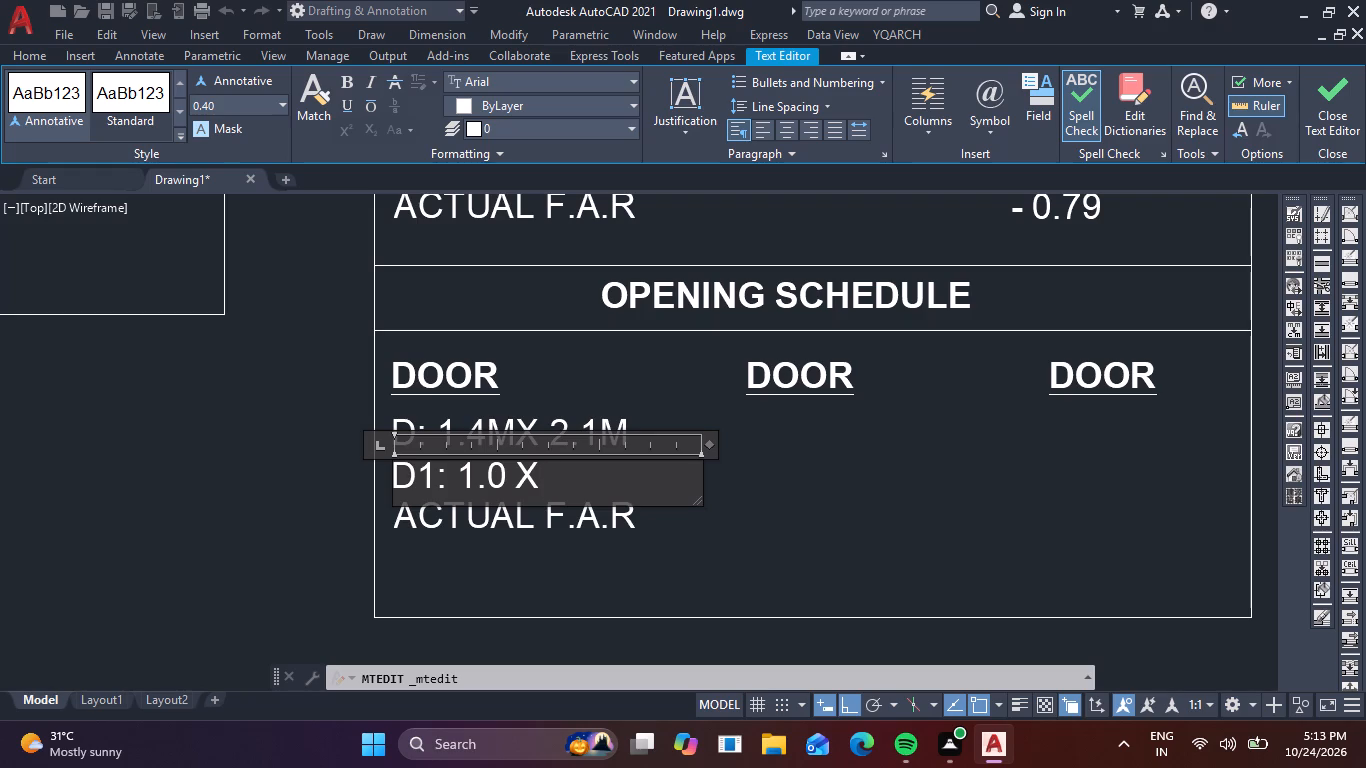
text(2.)
key(1)
key(m)
click(706, 497)
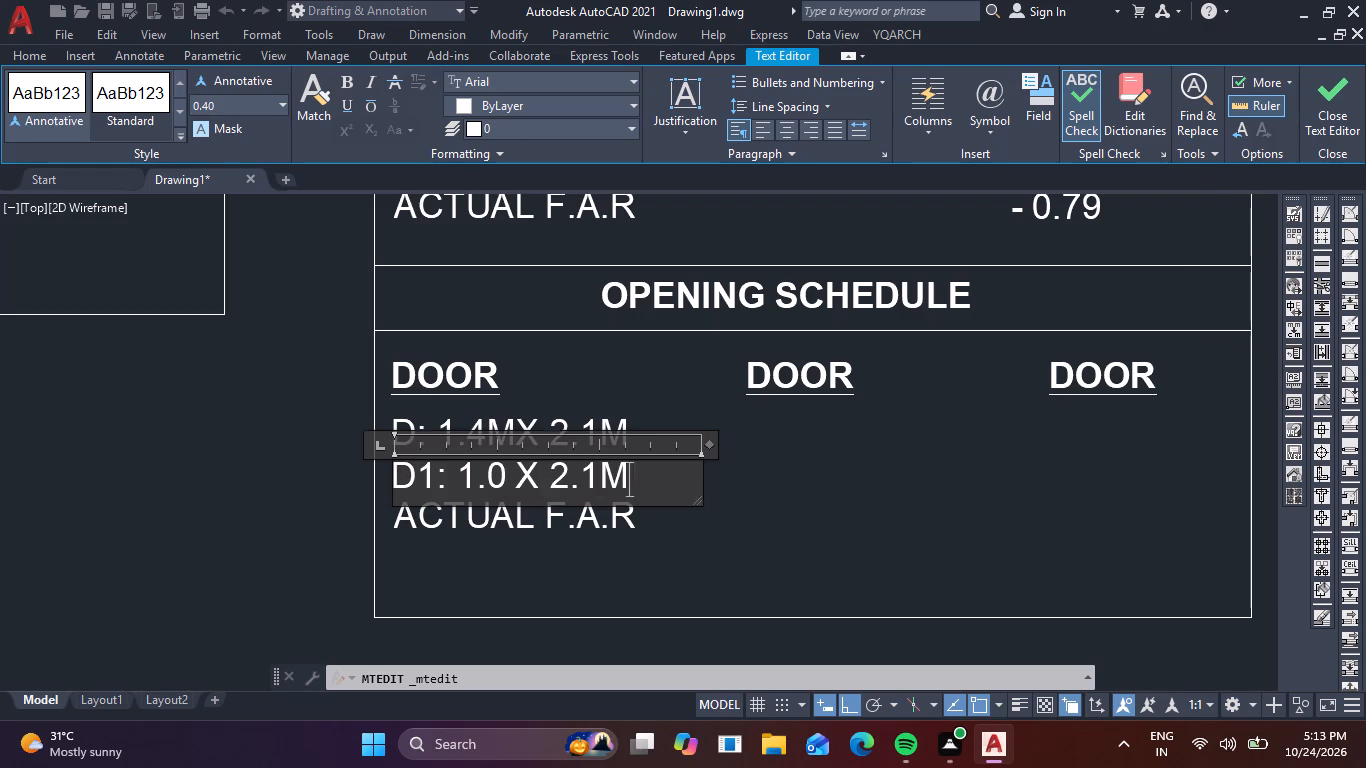
Narrow the text frame of the last ACTUAL F.A.R label, below the D1 entry, to slightly wider than its text.
double_click(614, 522)
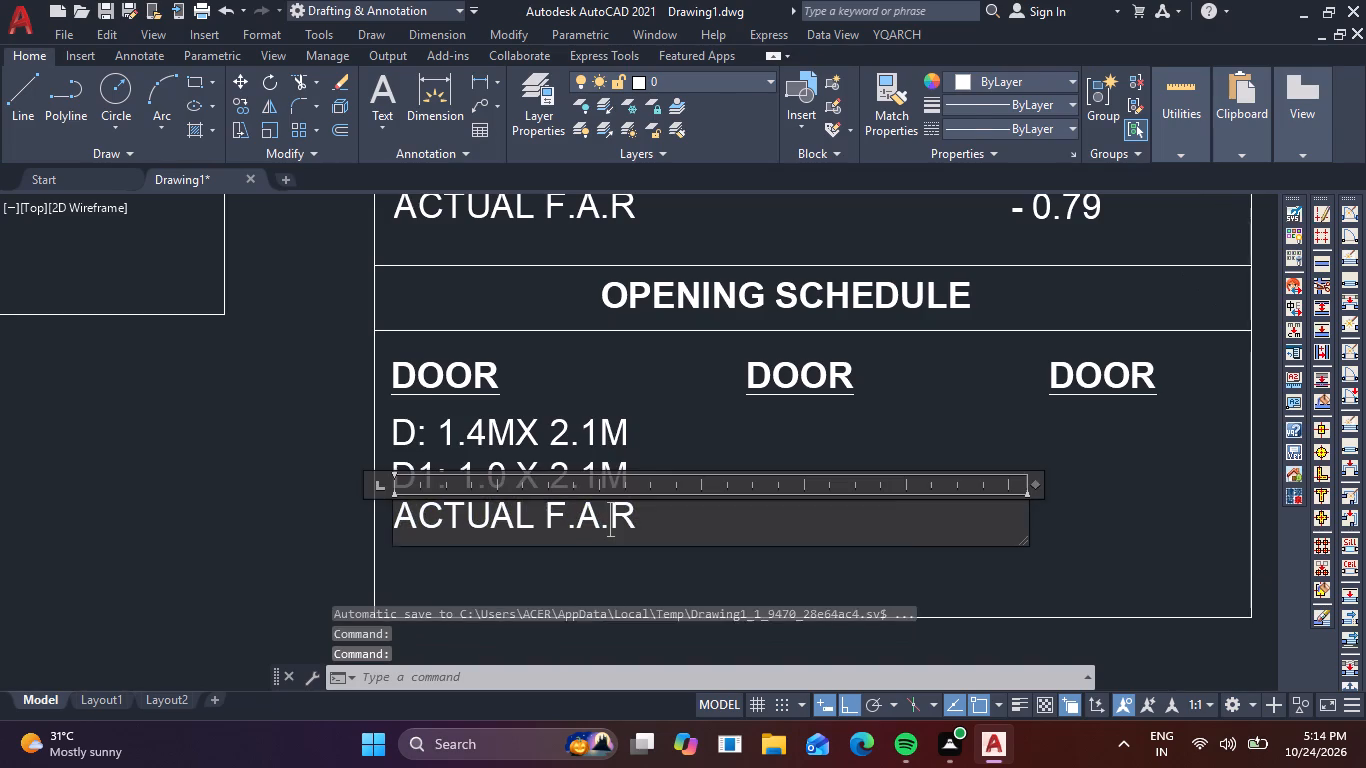
click(686, 506)
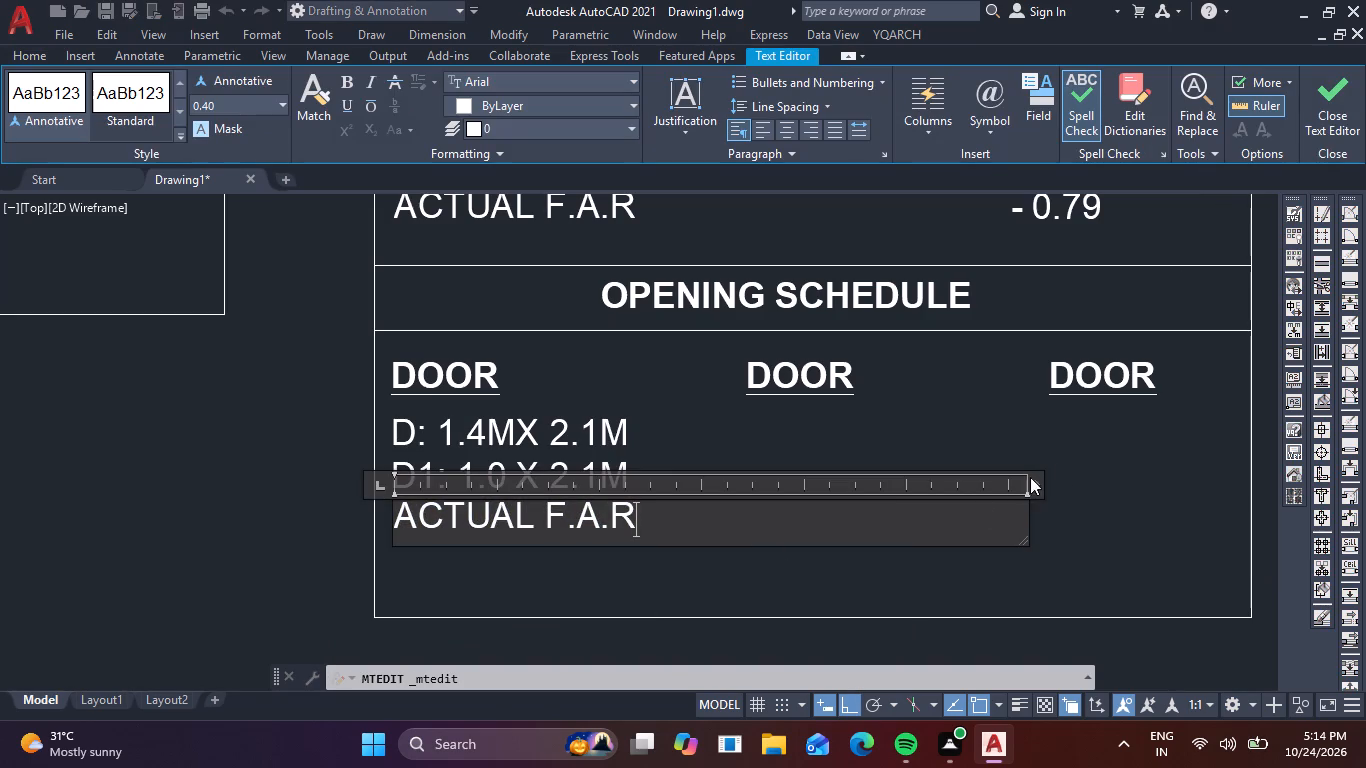
drag(1033, 481, 809, 498)
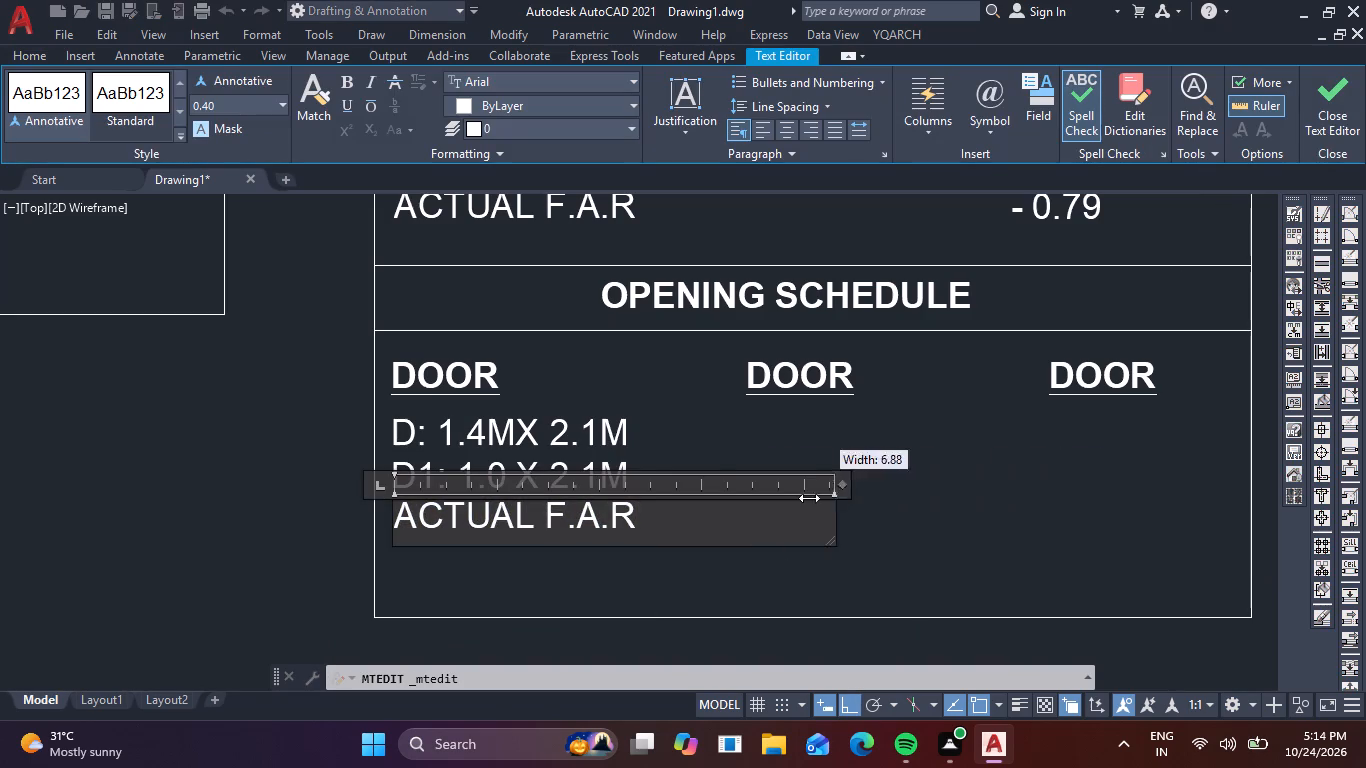
drag(809, 498, 675, 528)
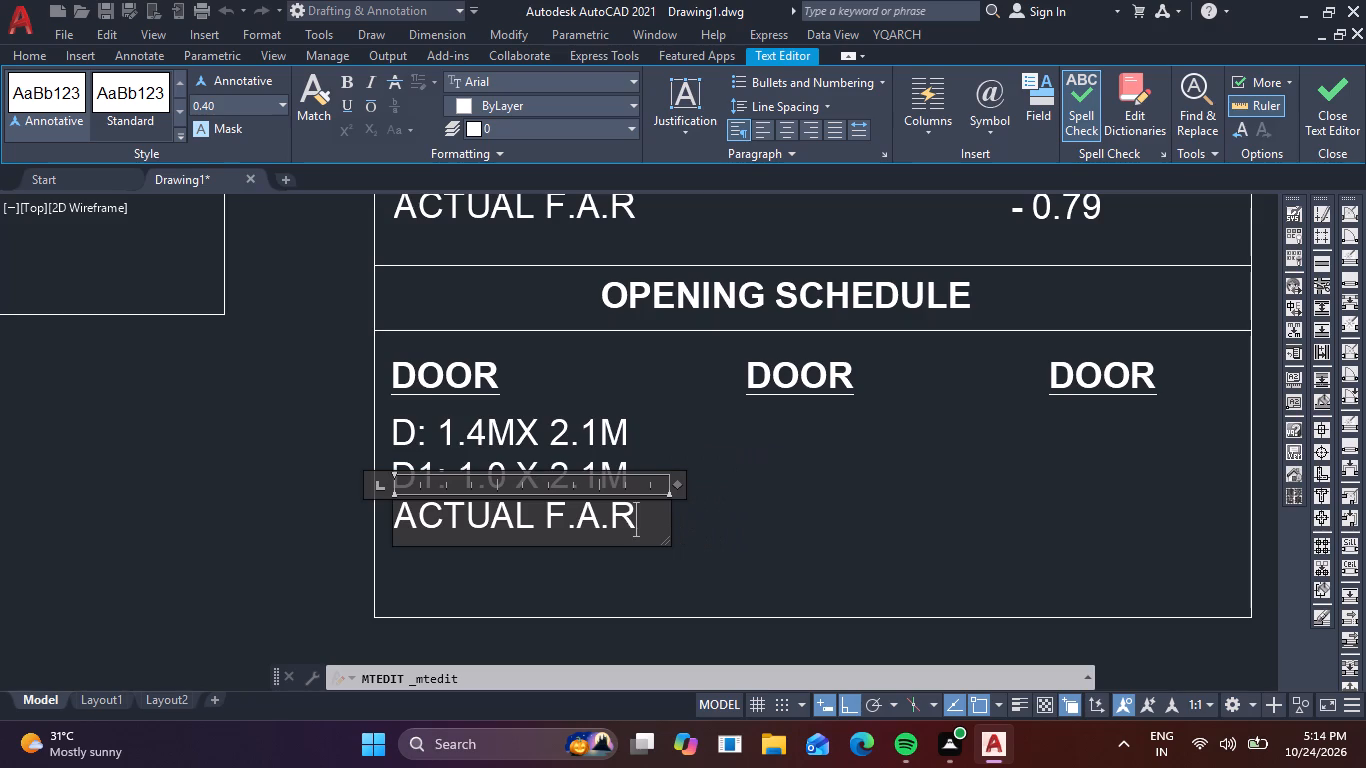
Replace the text of the ACTUAL F.A.R label below the D1 entry with D2: .85 X 2.1M.
key(BackSpace)
key(BackSpace)
key(BackSpace)
key(BackSpace)
key(BackSpace)
key(BackSpace)
key(BackSpace)
key(BackSpace)
key(BackSpace)
key(BackSpace)
key(BackSpace)
key(BackSpace)
key(BackSpace)
key(BackSpace)
key(BackSpace)
key(BackSpace)
key(BackSpace)
key(BackSpace)
key(BackSpace)
key(BackSpace)
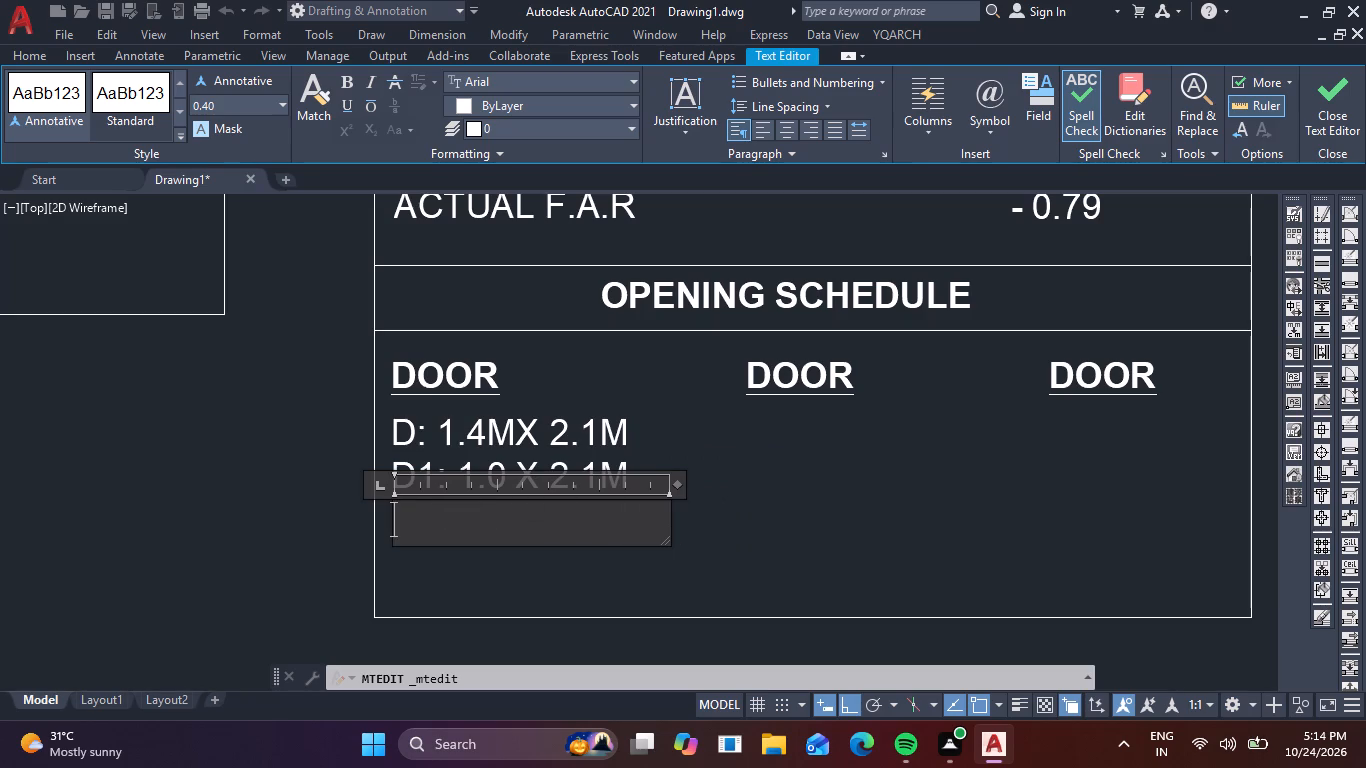
key(d)
key(2)
key(shift+colon)
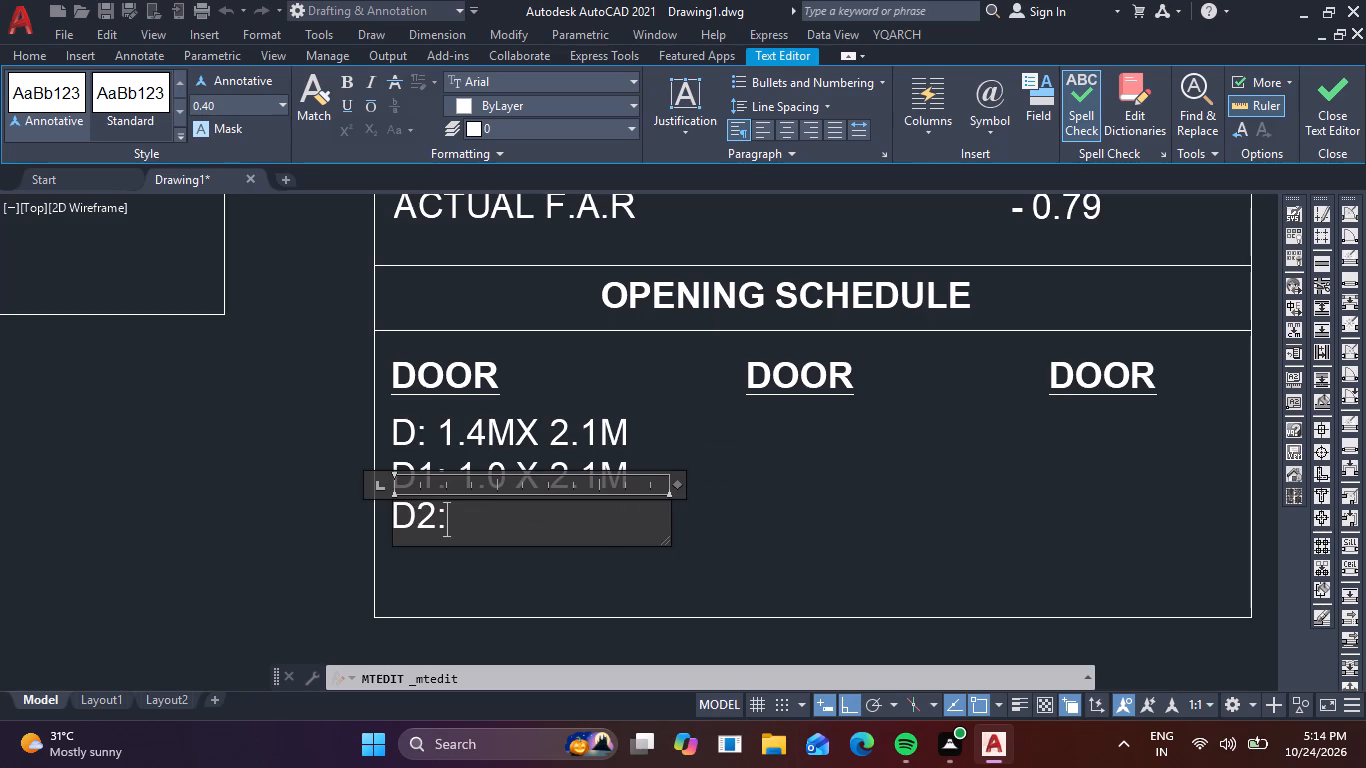
key(space)
key(period)
key(8)
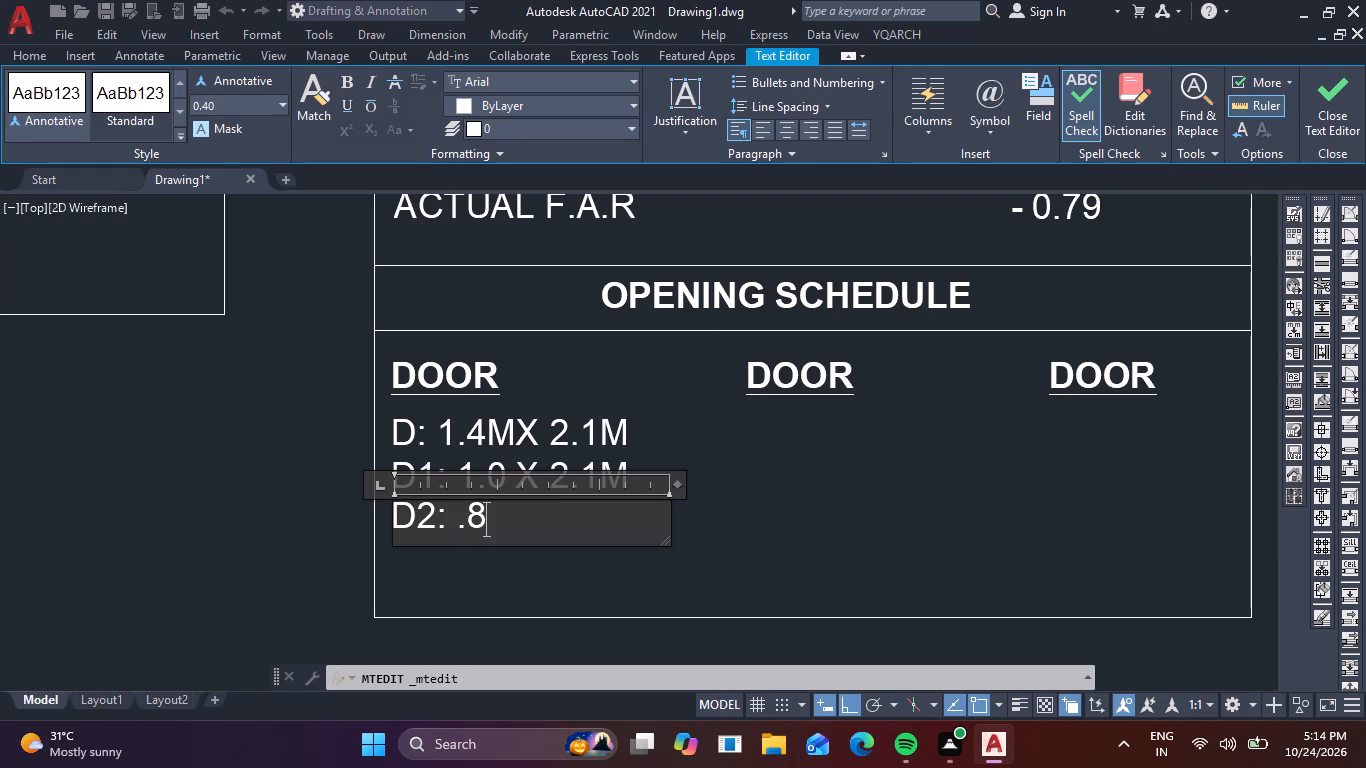
key(5)
key(space)
text(X)
key(space)
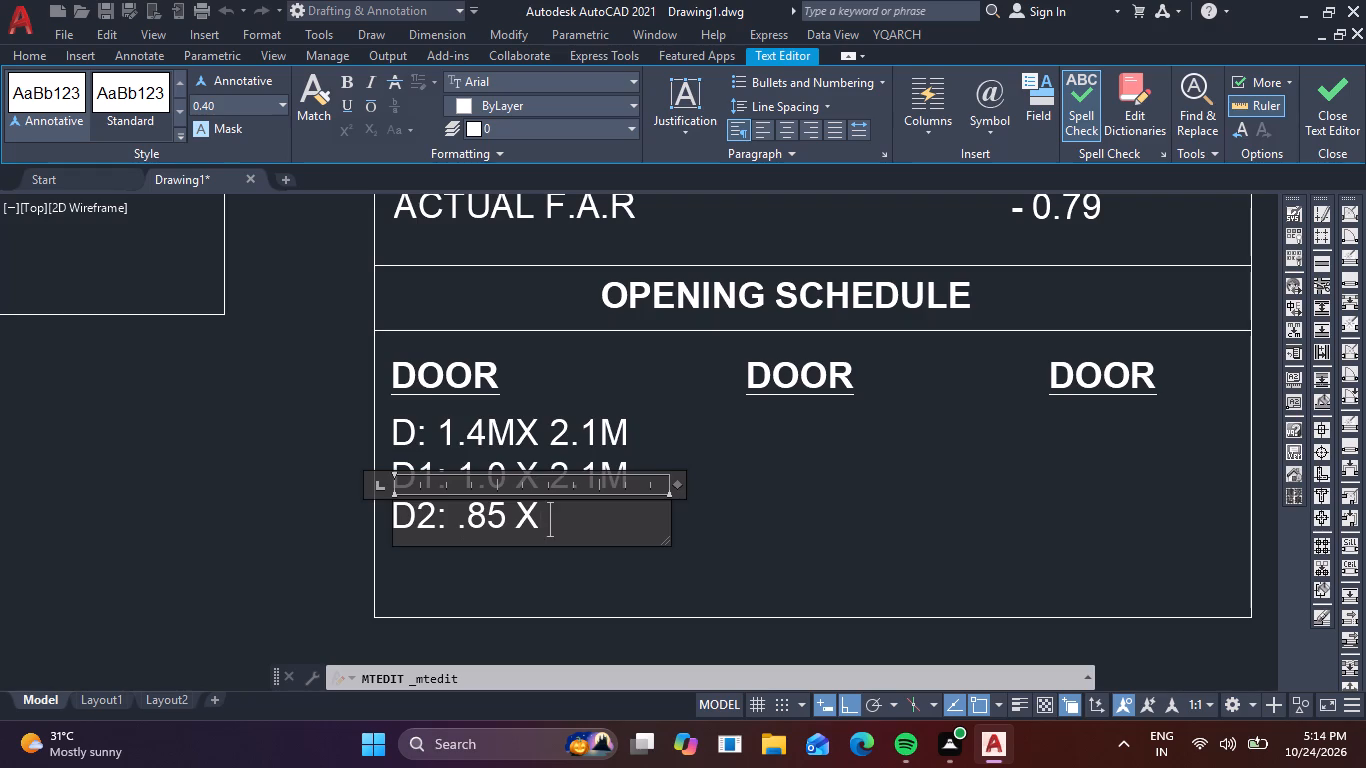
key(2)
text(.1)
key(m)
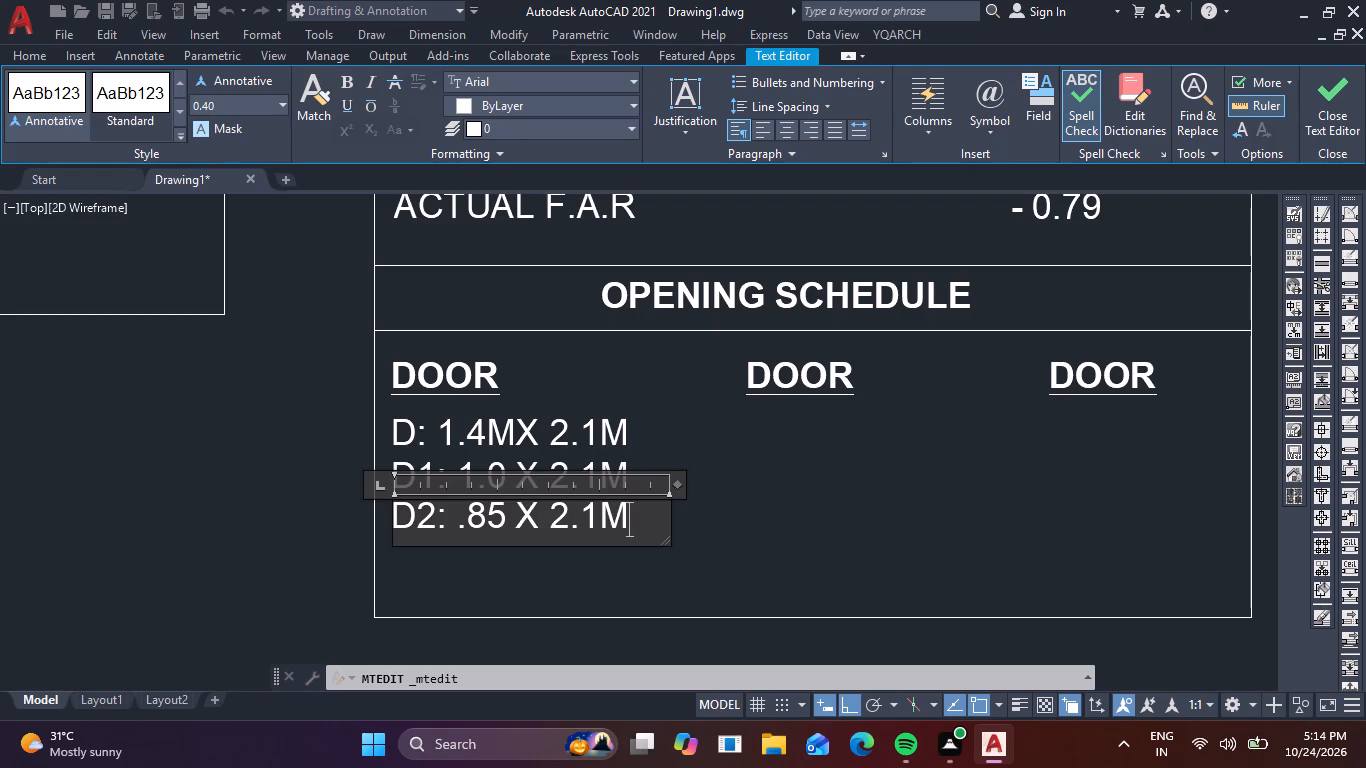
click(774, 460)
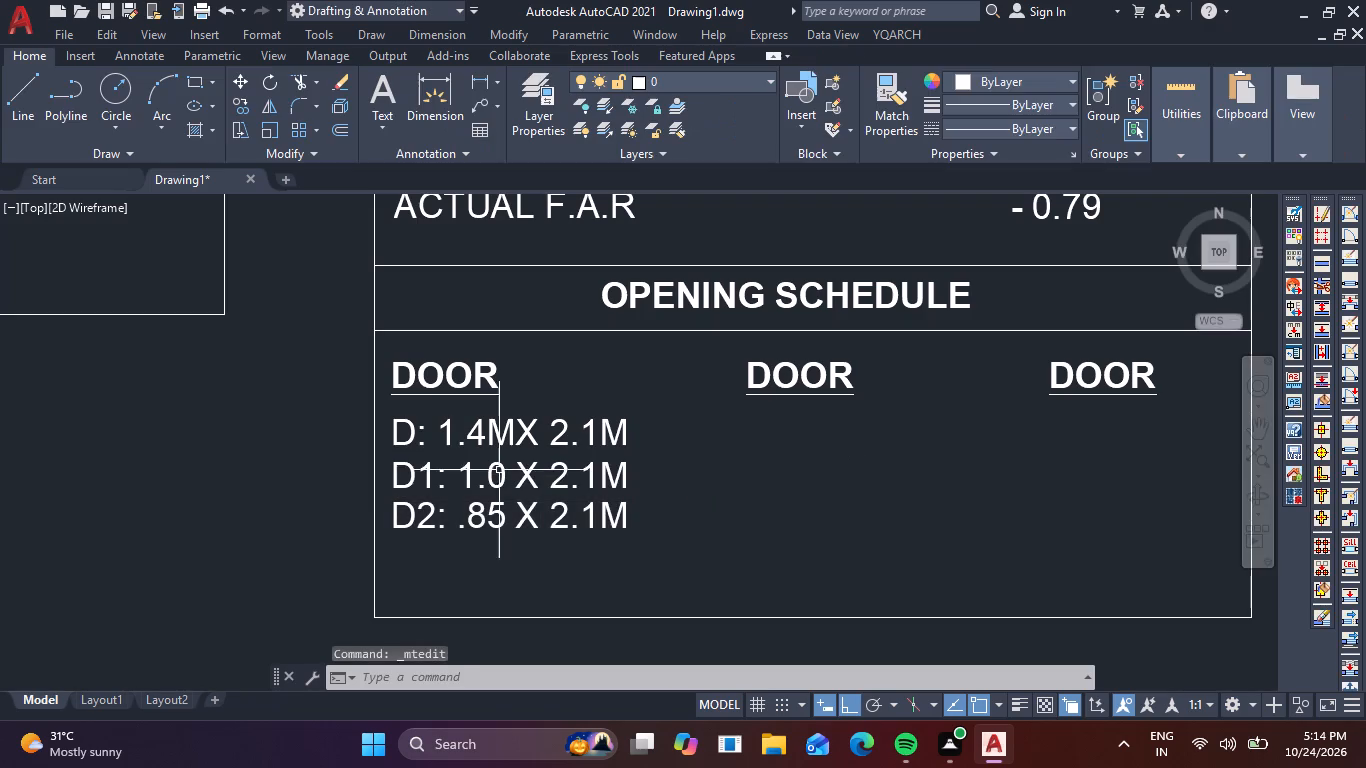
Copy the D: 1.4MX 2.1M entry twice, one above the other, under the middle DOOR heading and once under the last DOOR heading.
click(457, 432)
click(387, 430)
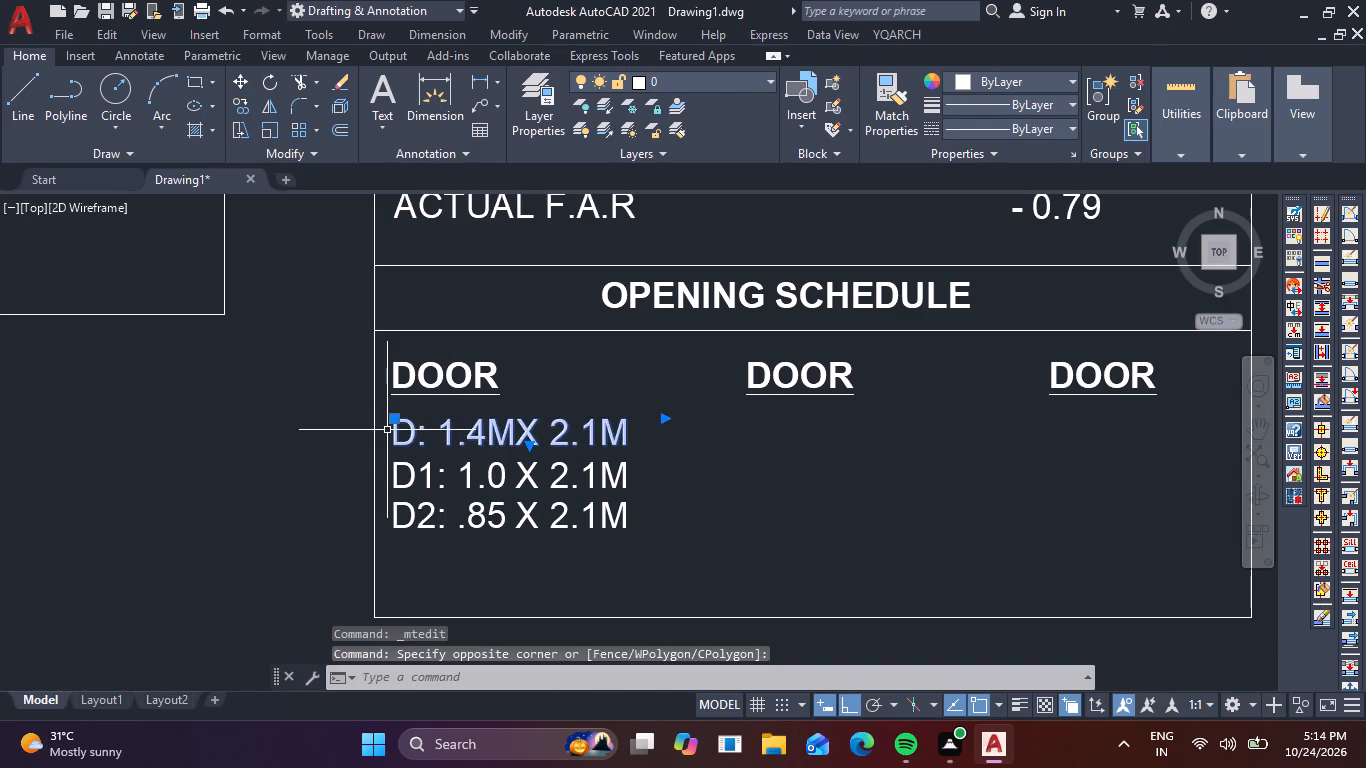
text(CO)
key(space)
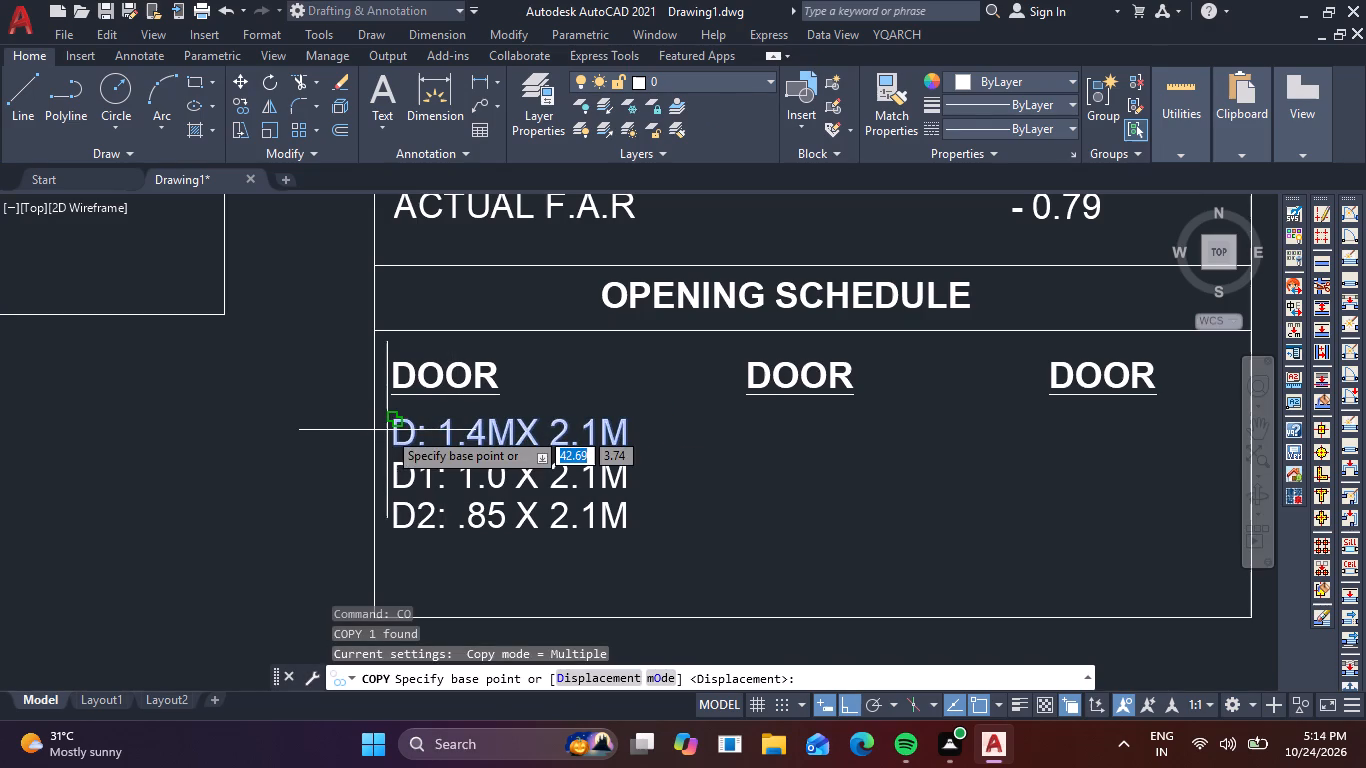
click(398, 451)
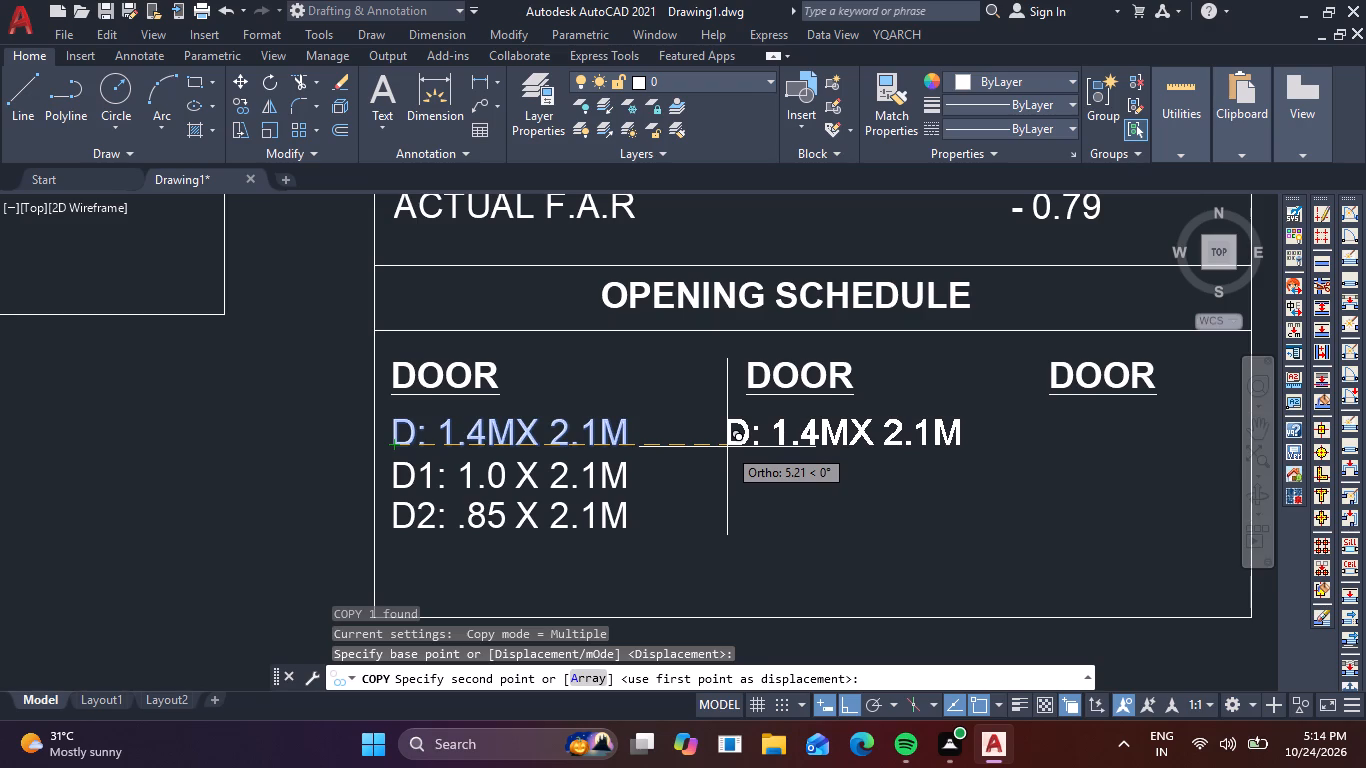
click(727, 447)
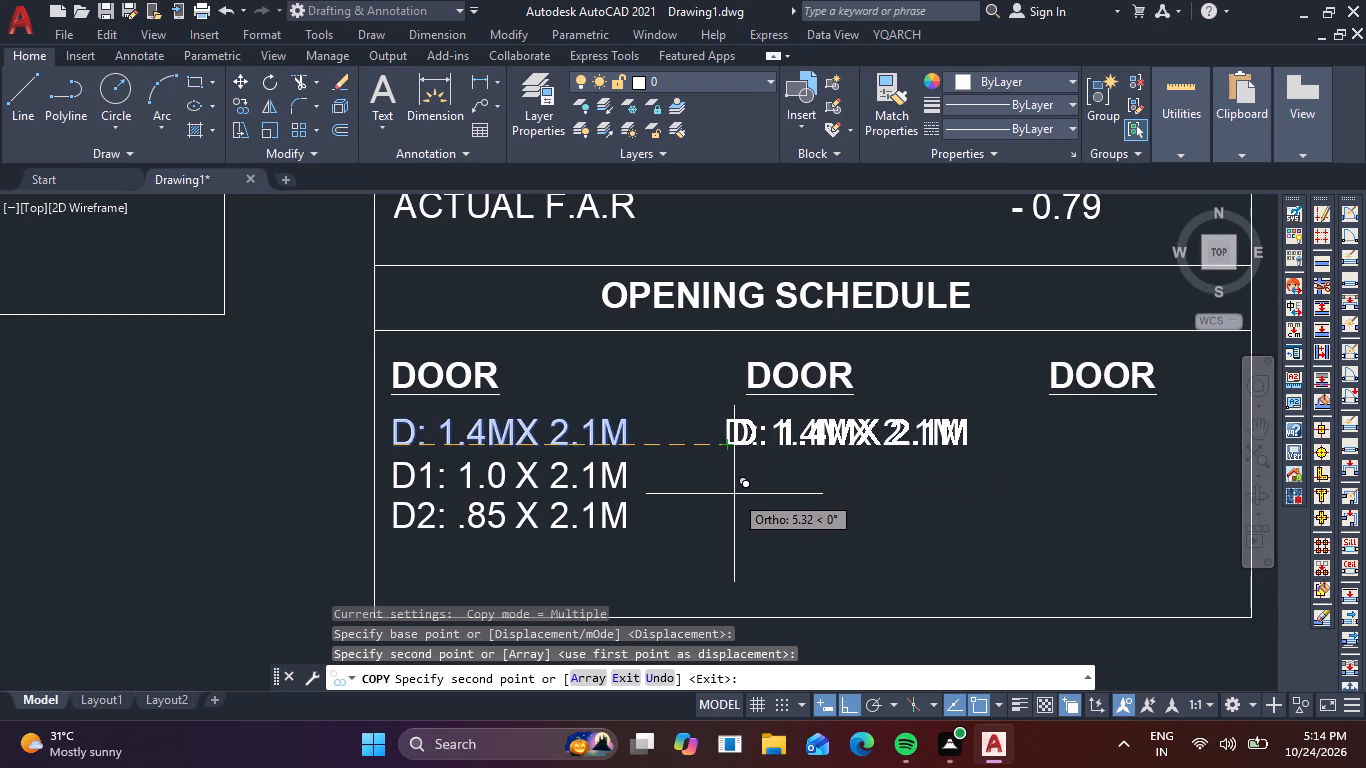
key(F8)
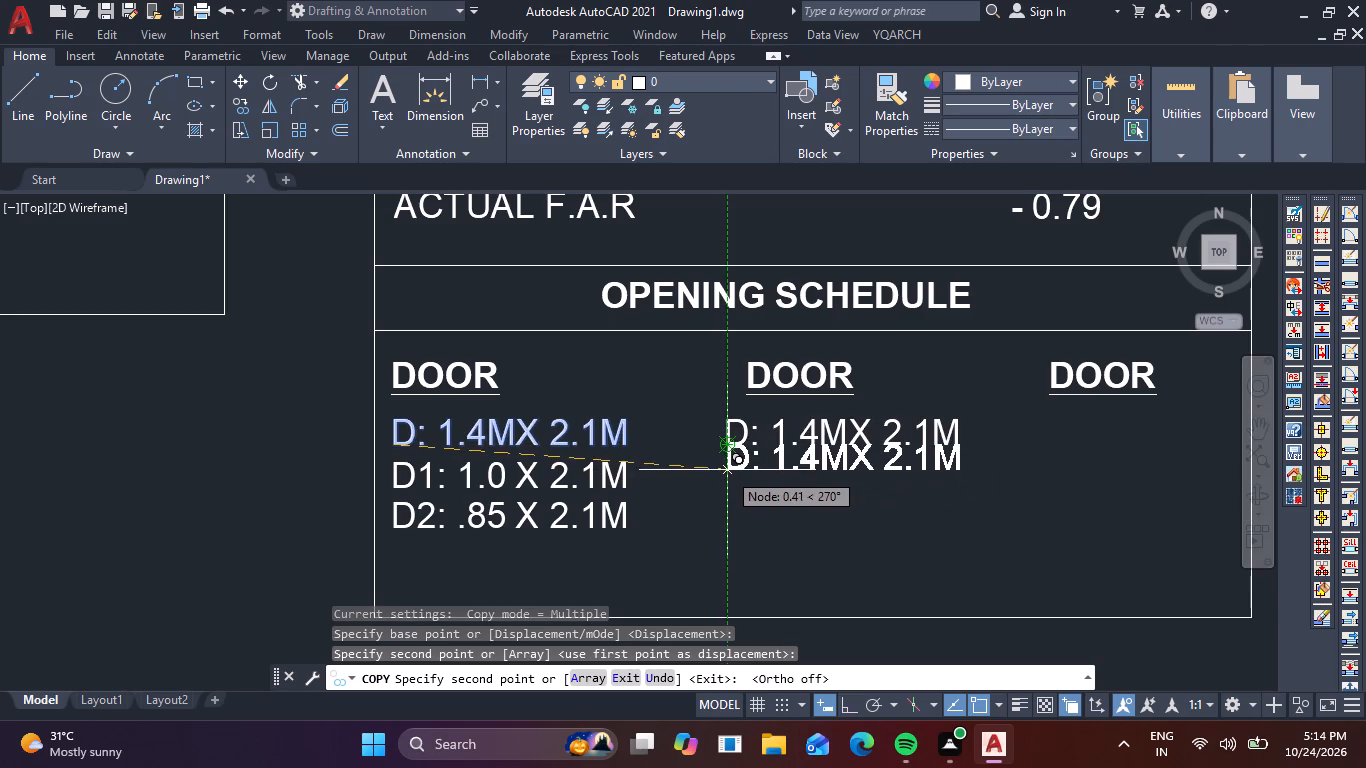
click(731, 512)
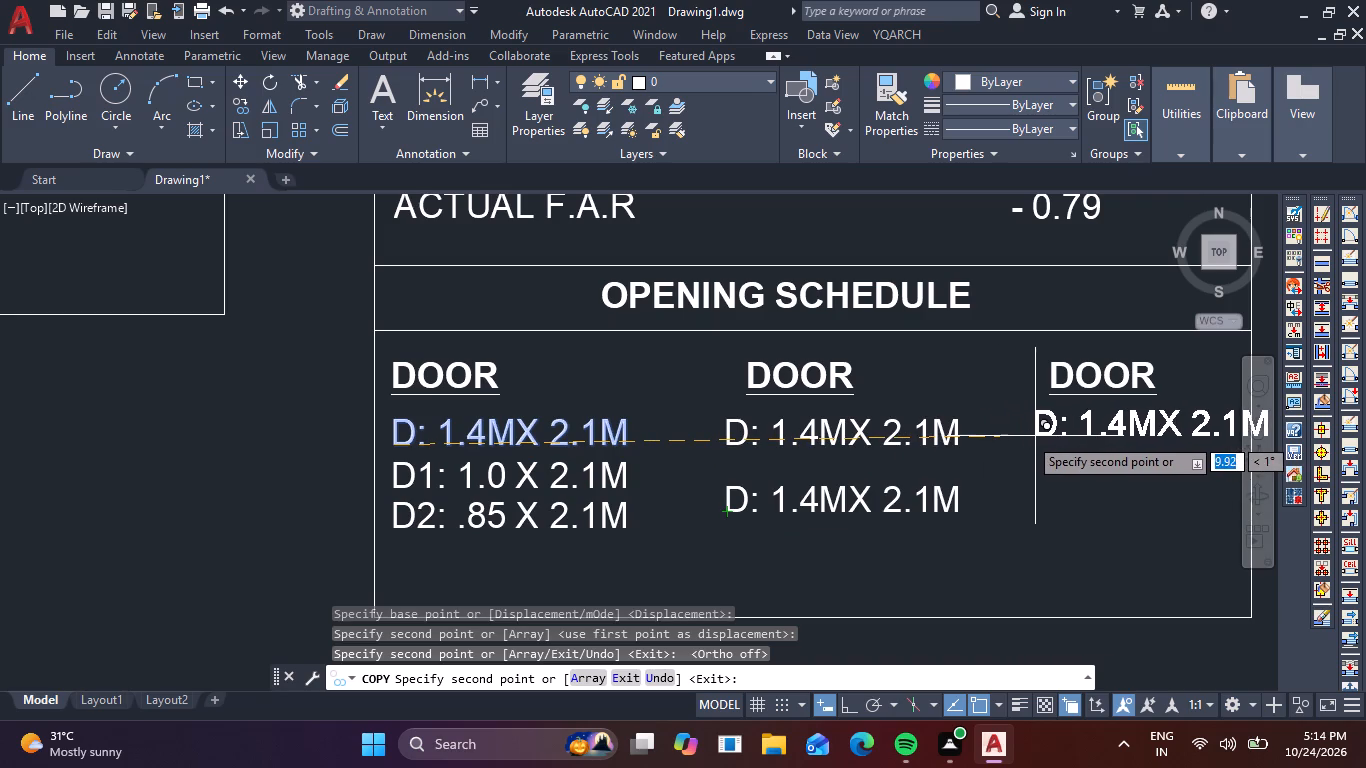
middle_drag(1010, 439, 906, 461)
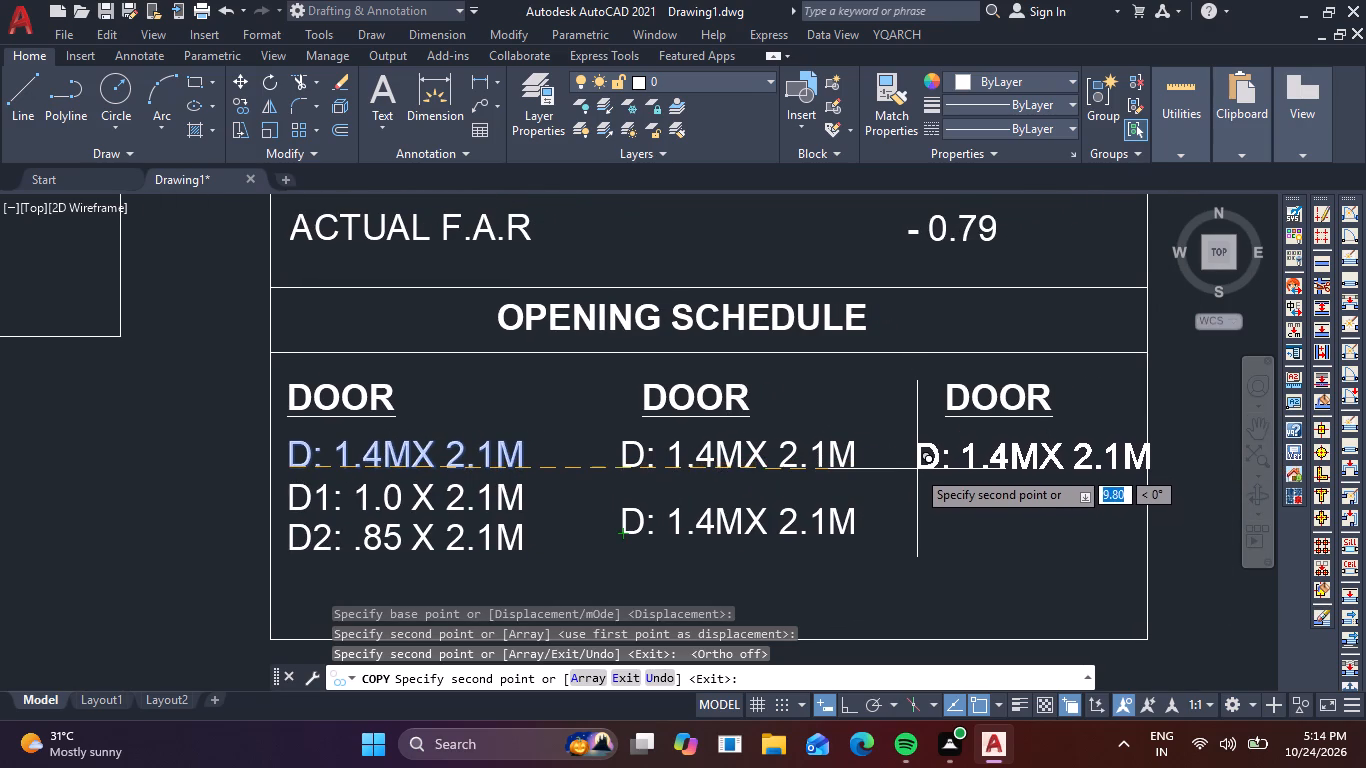
click(915, 470)
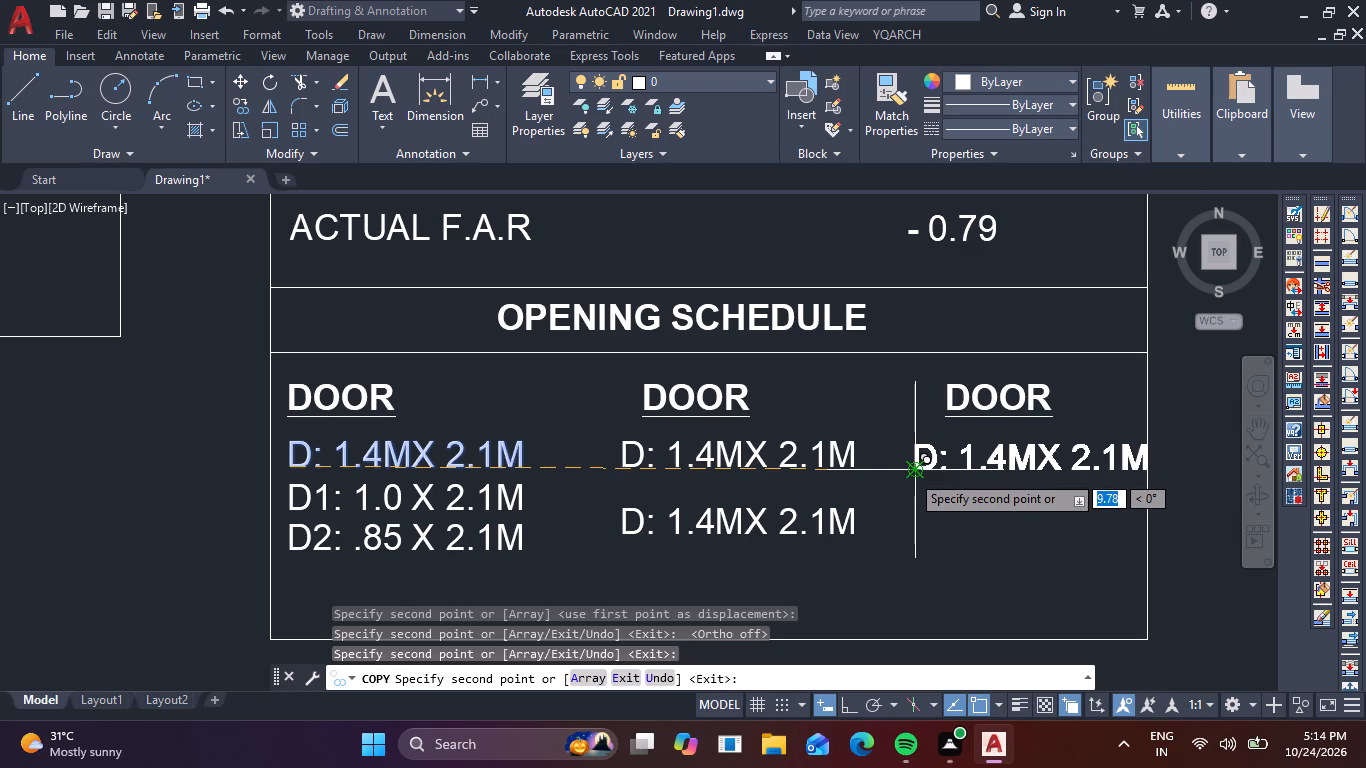
key(Escape)
Change the middle DOOR heading of the opening schedule to WINDOW.
double_click(707, 408)
click(767, 412)
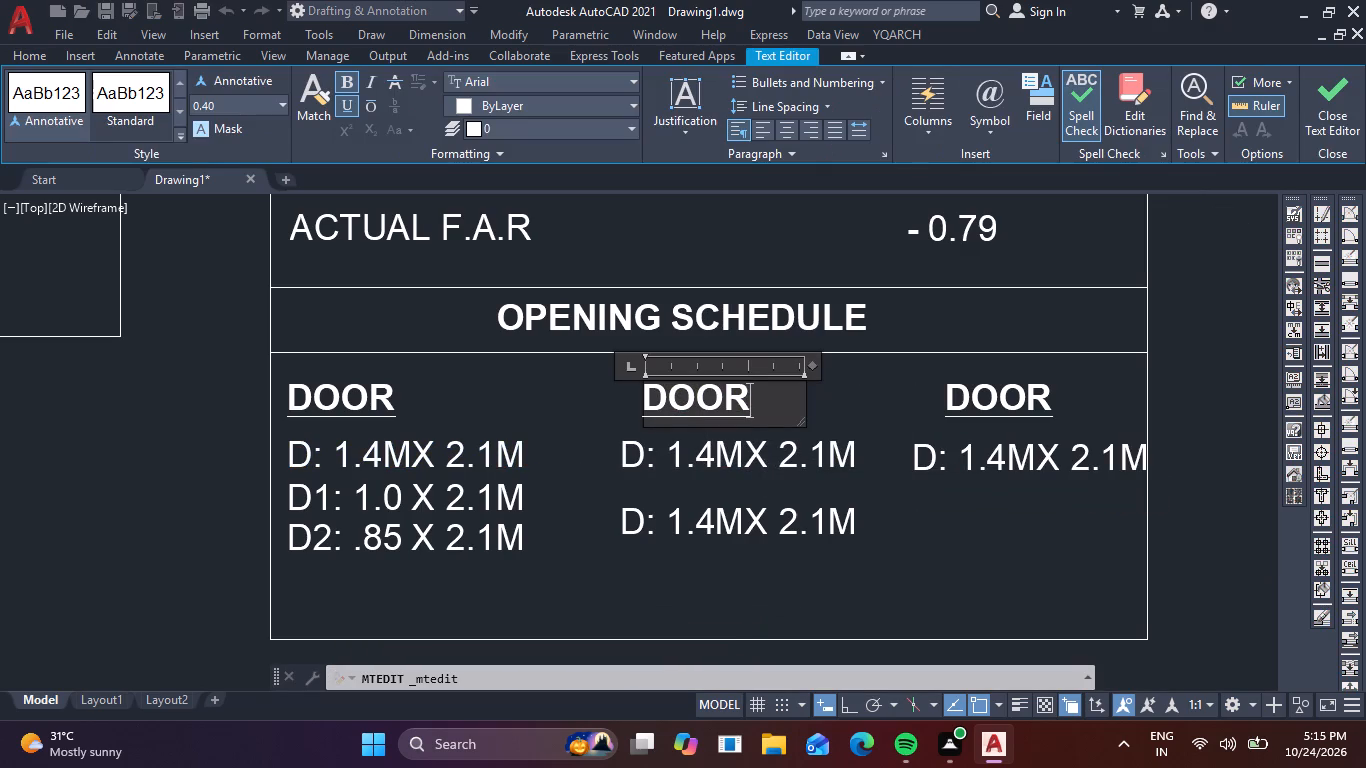
key(BackSpace)
key(BackSpace)
key(BackSpace)
key(BackSpace)
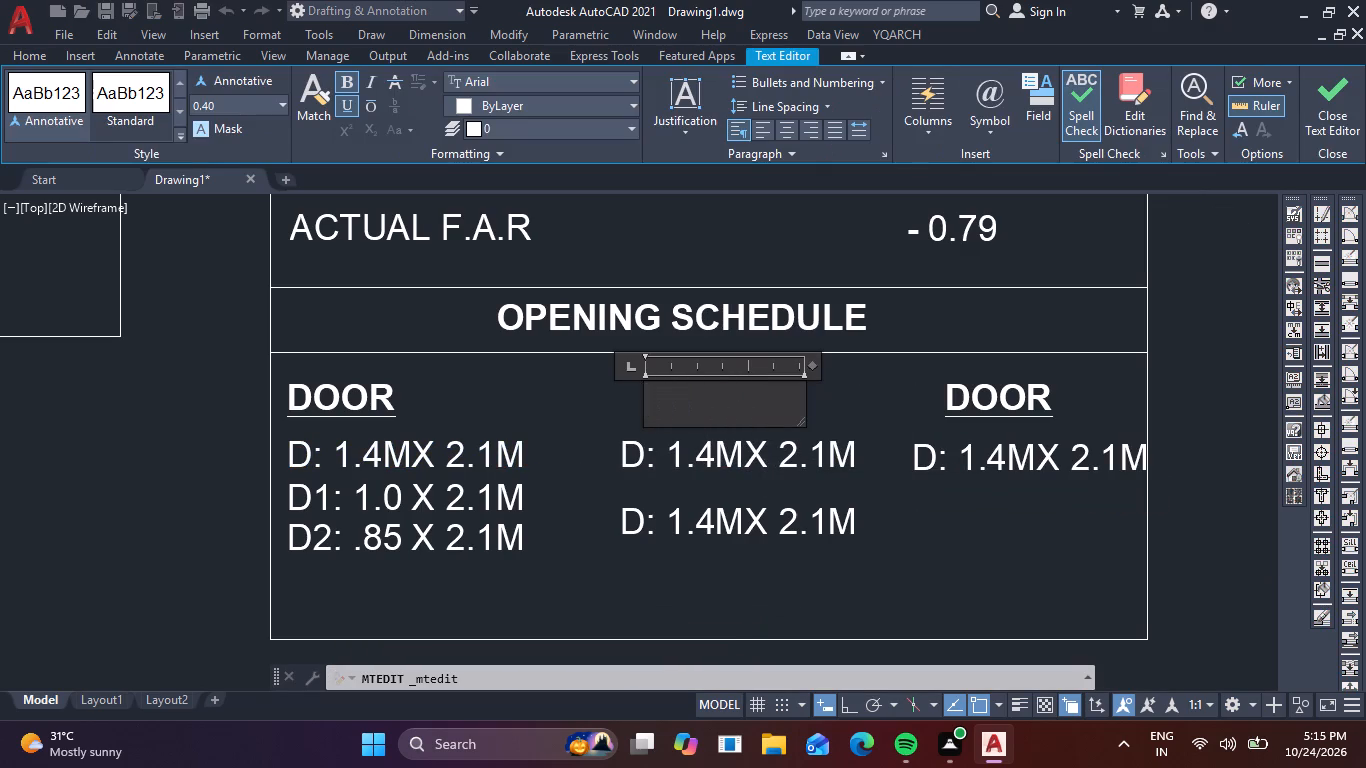
text(WIND)
text(OW)
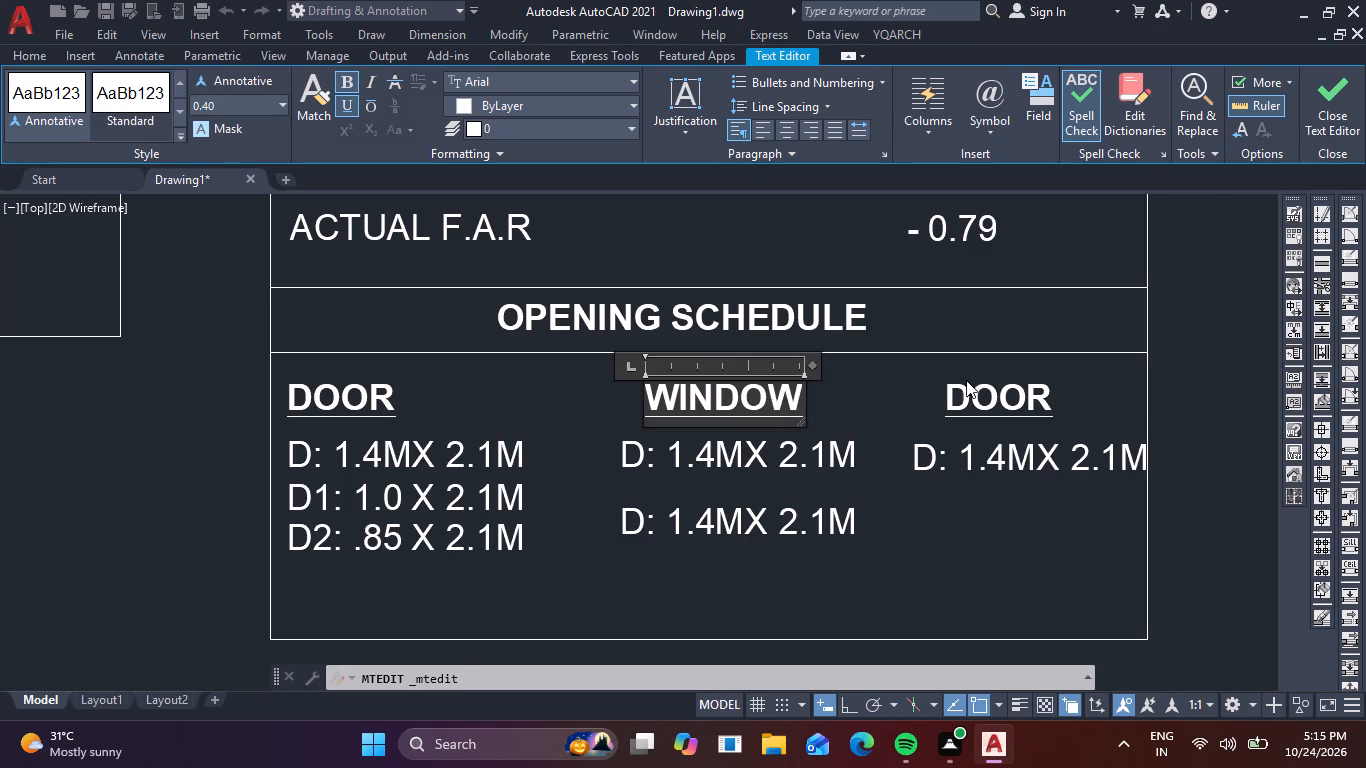
click(966, 380)
Change the last DOOR heading of the opening schedule to VENTILATION.
double_click(957, 408)
click(1083, 405)
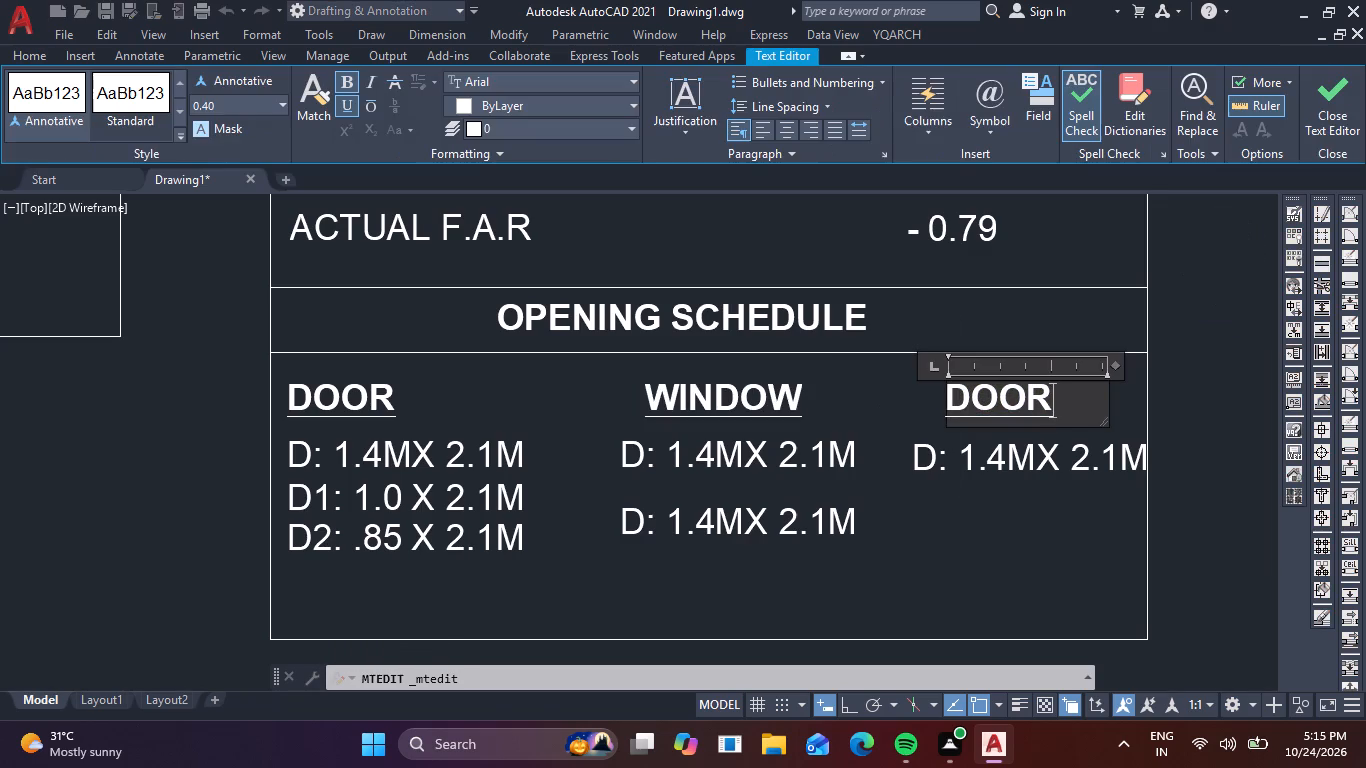
key(BackSpace)
key(BackSpace)
key(BackSpace)
key(BackSpace)
key(BackSpace)
key(BackSpace)
key(BackSpace)
key(BackSpace)
key(BackSpace)
key(BackSpace)
key(BackSpace)
key(BackSpace)
key(BackSpace)
key(BackSpace)
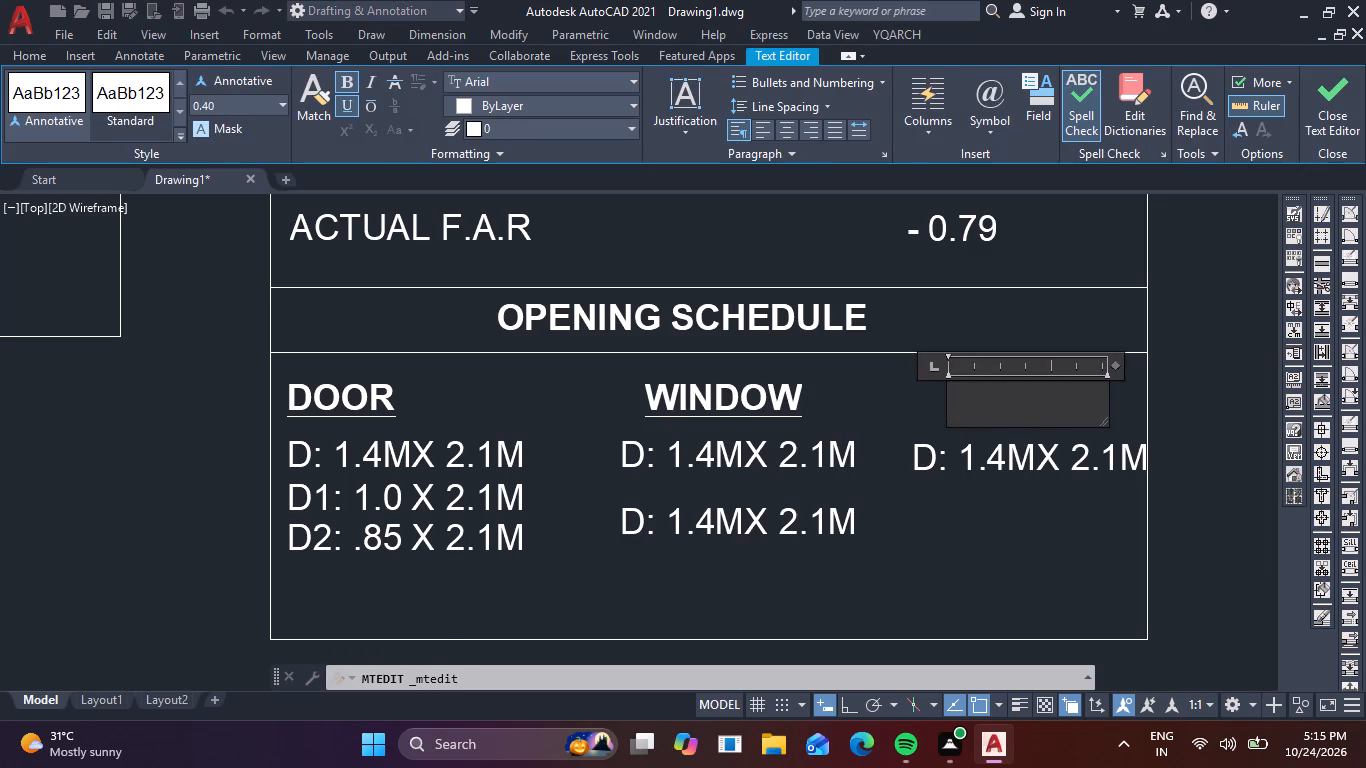
text(VEN)
text(TI)
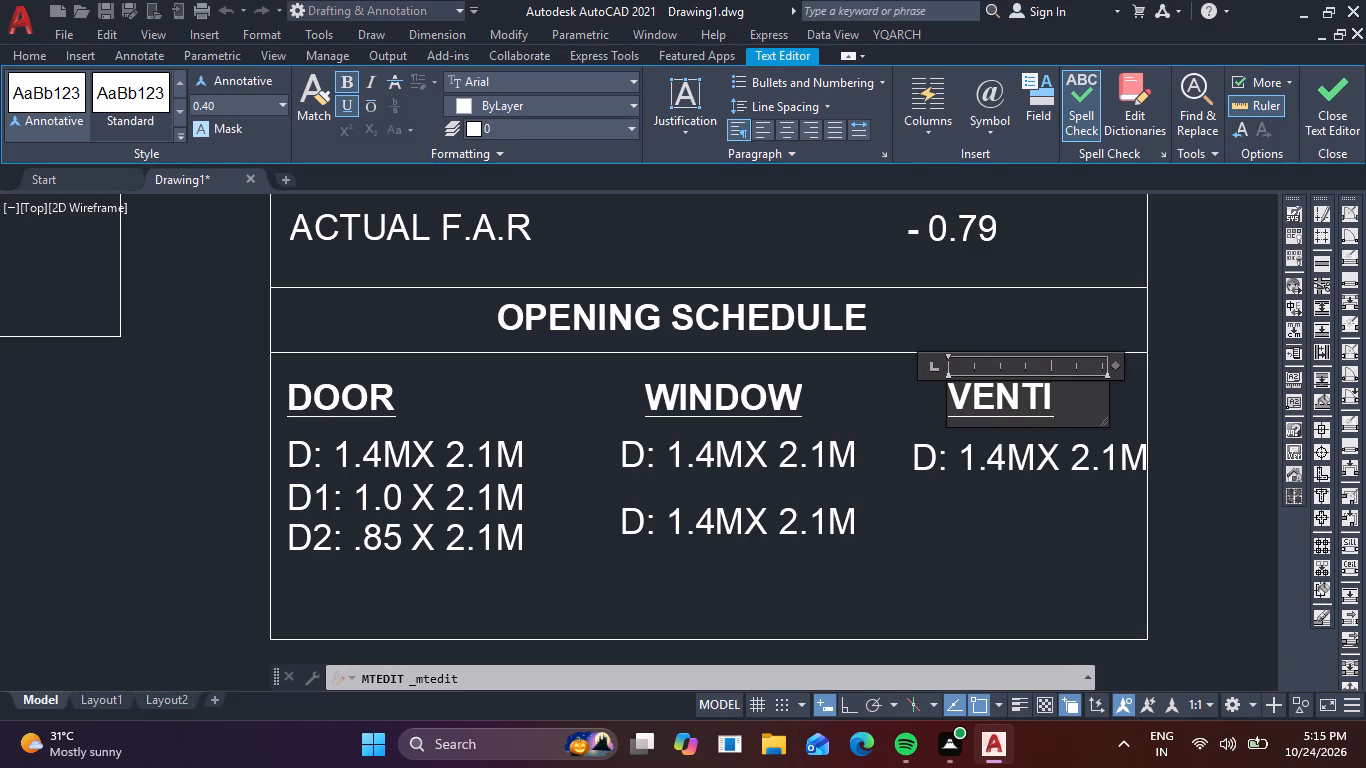
text(LATIO)
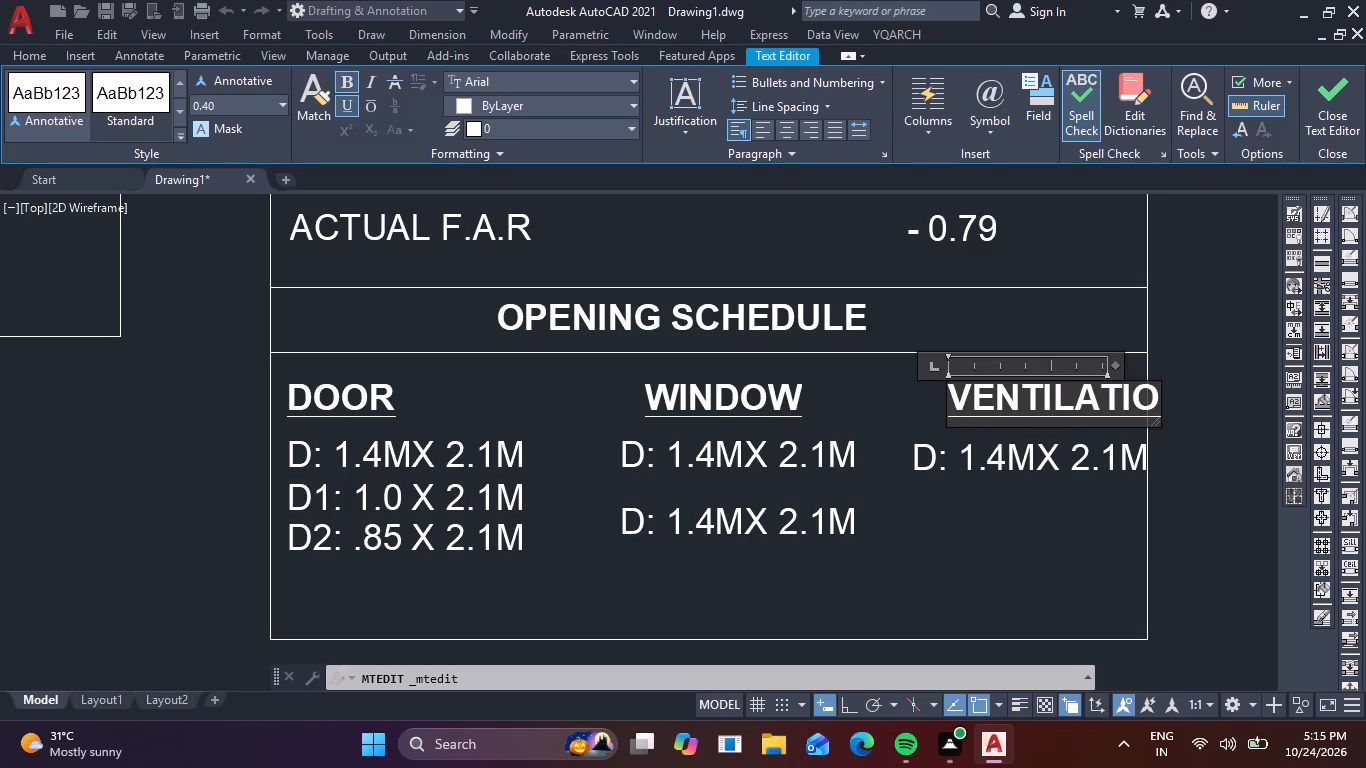
key(n)
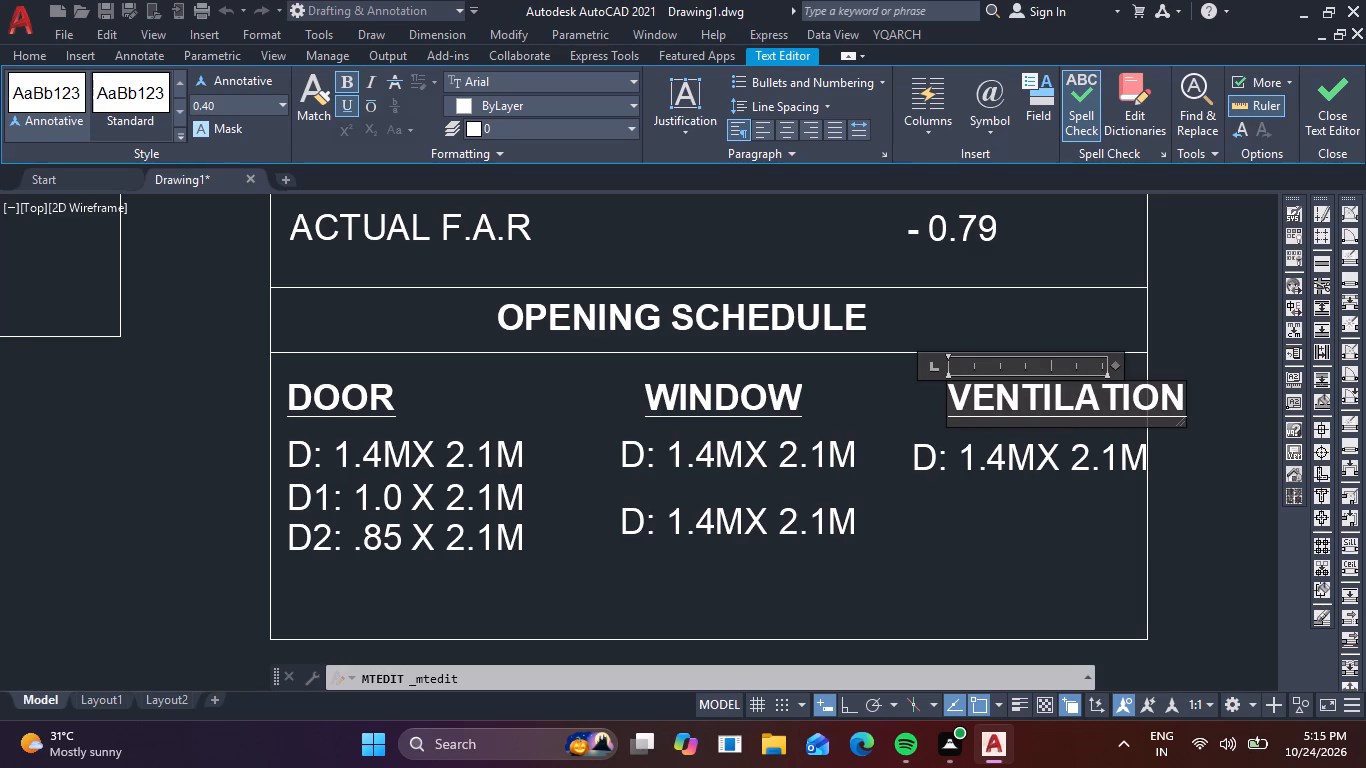
click(993, 495)
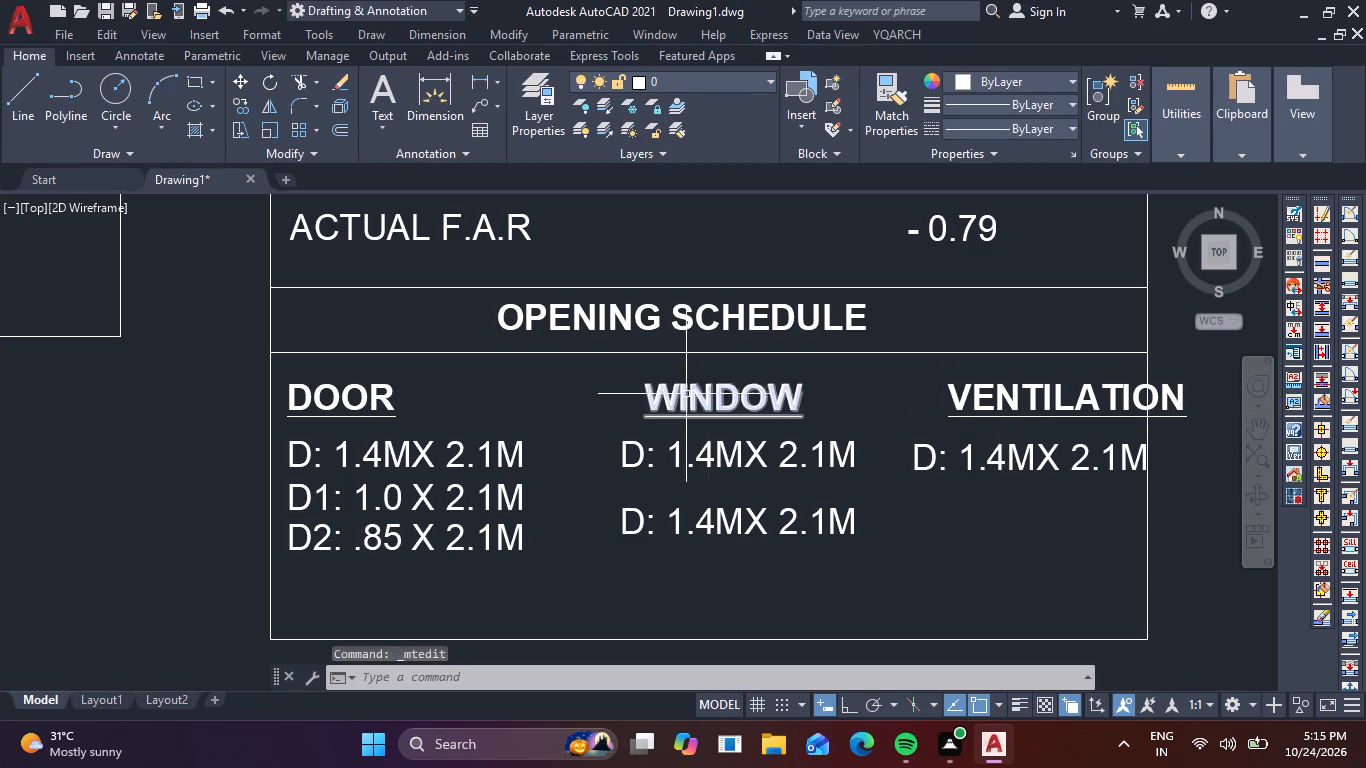
Move the WINDOW heading and the two entries beneath it slightly left, towards the DOOR column.
click(619, 370)
click(873, 571)
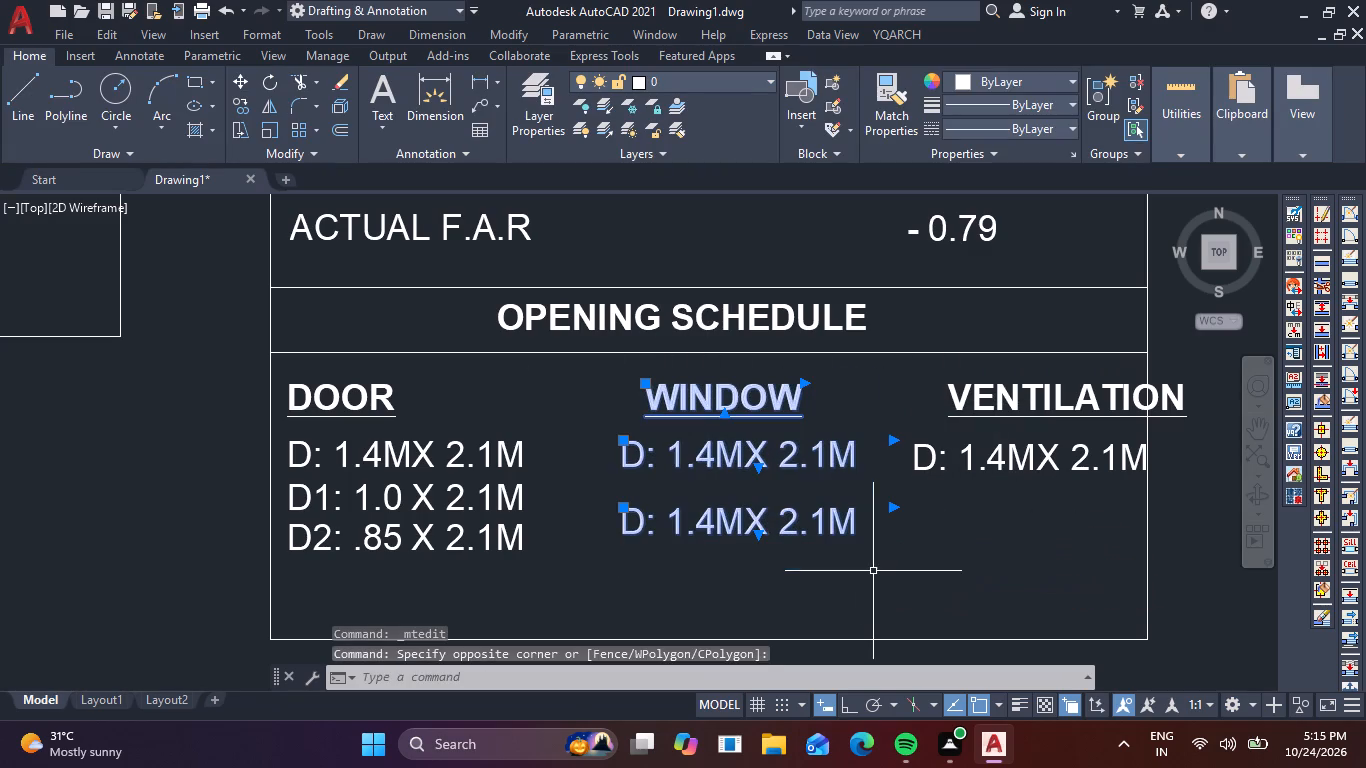
key(m)
key(space)
click(657, 406)
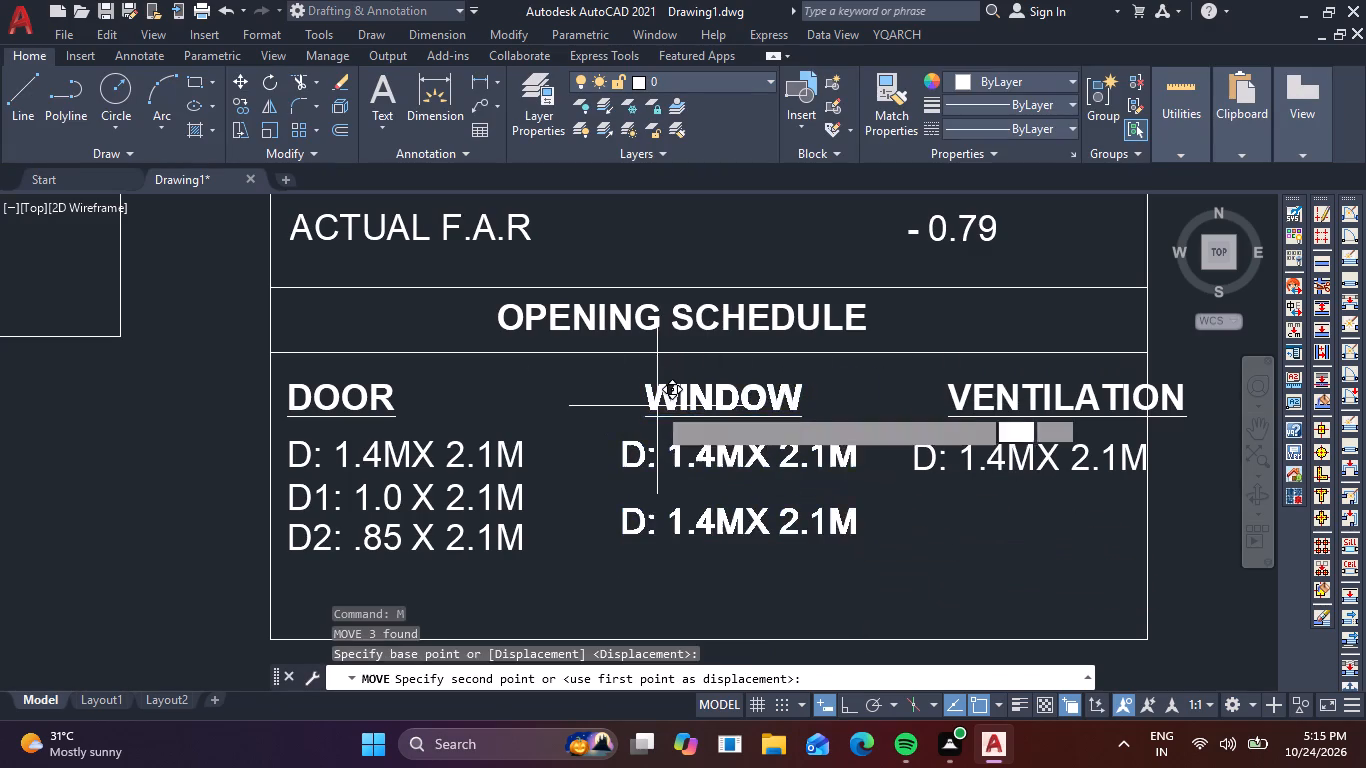
click(616, 408)
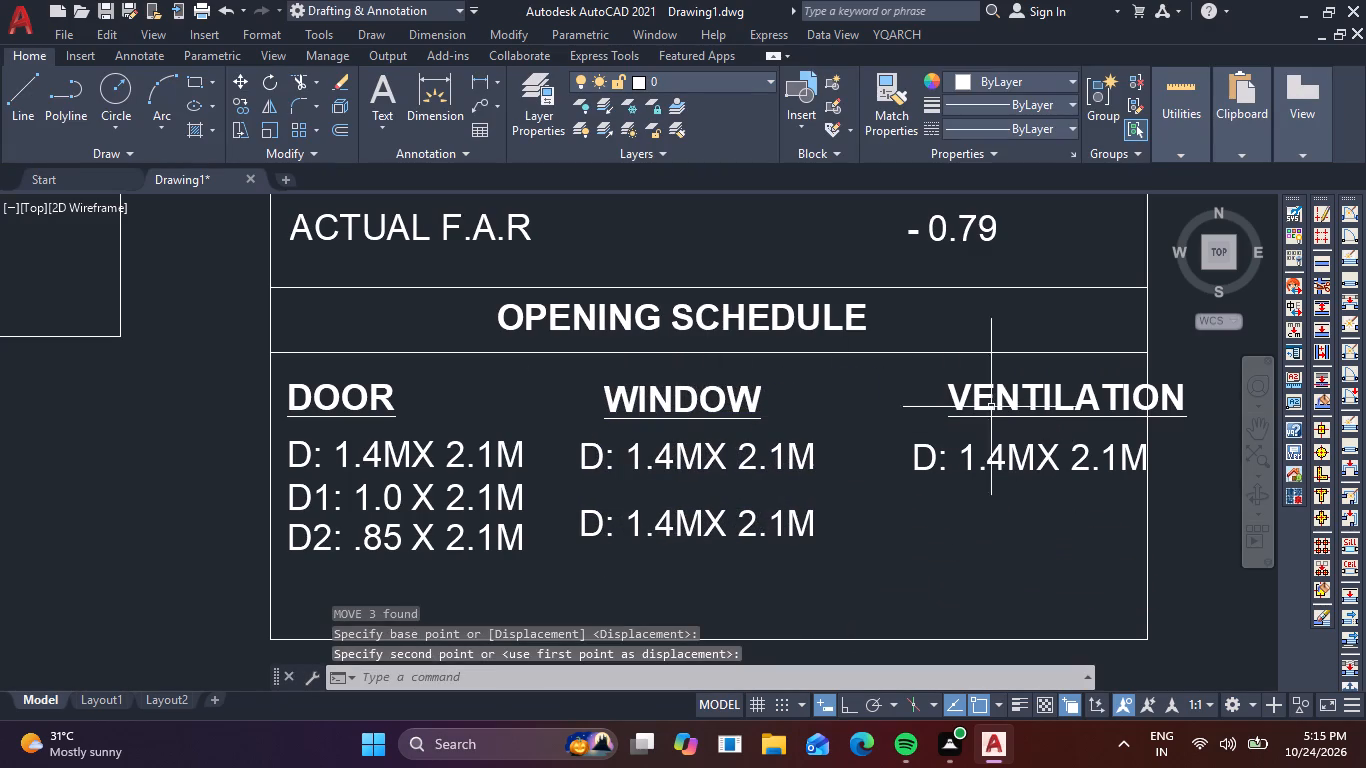
Move the VENTILATION heading about 1.0 unit left so it fits inside the table border.
click(1023, 410)
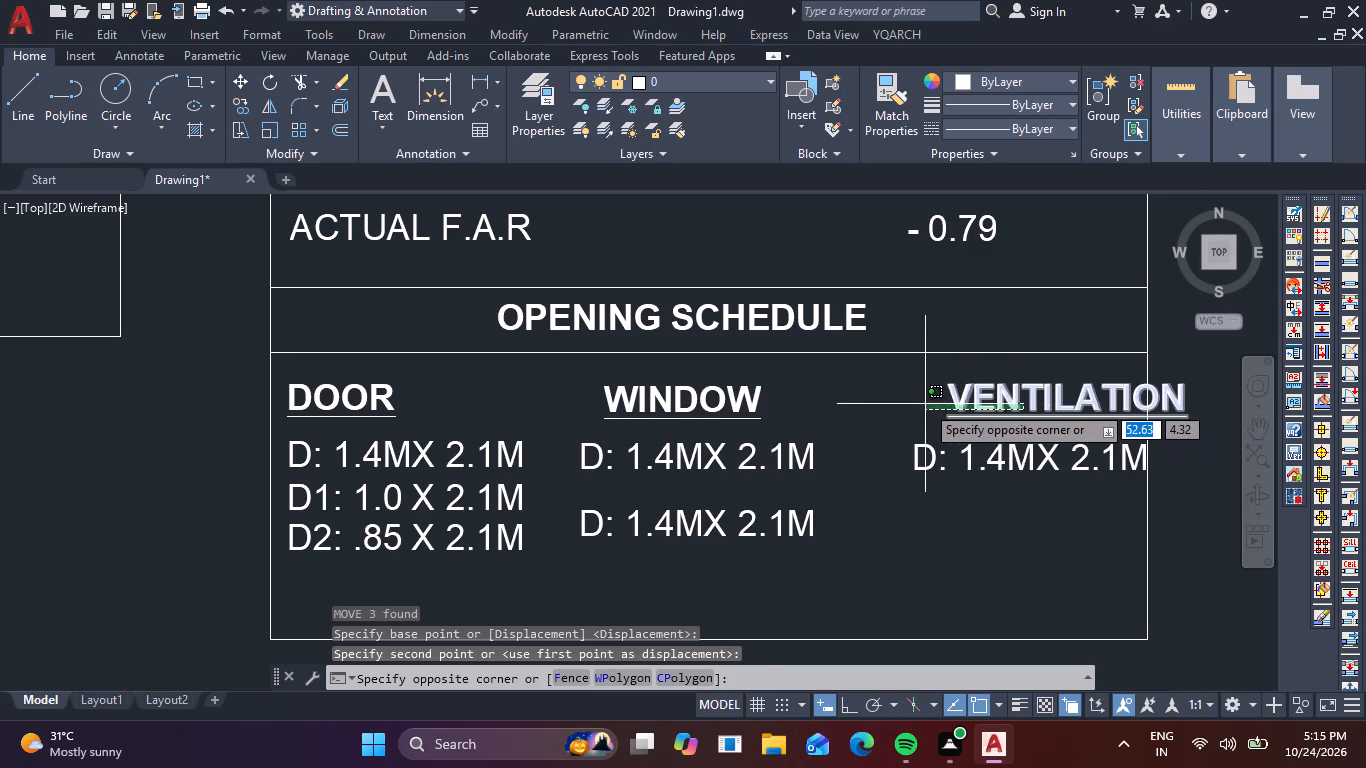
click(925, 403)
text(M)
key(space)
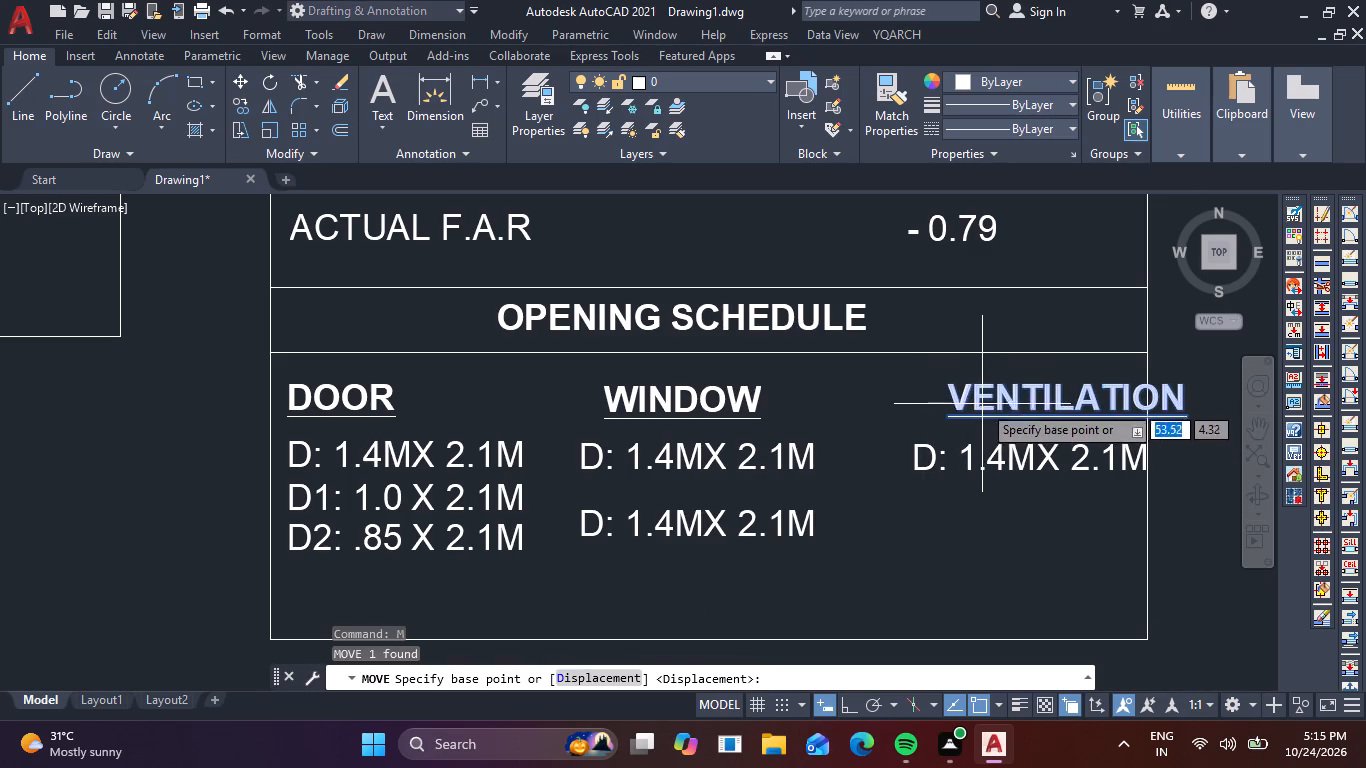
click(982, 403)
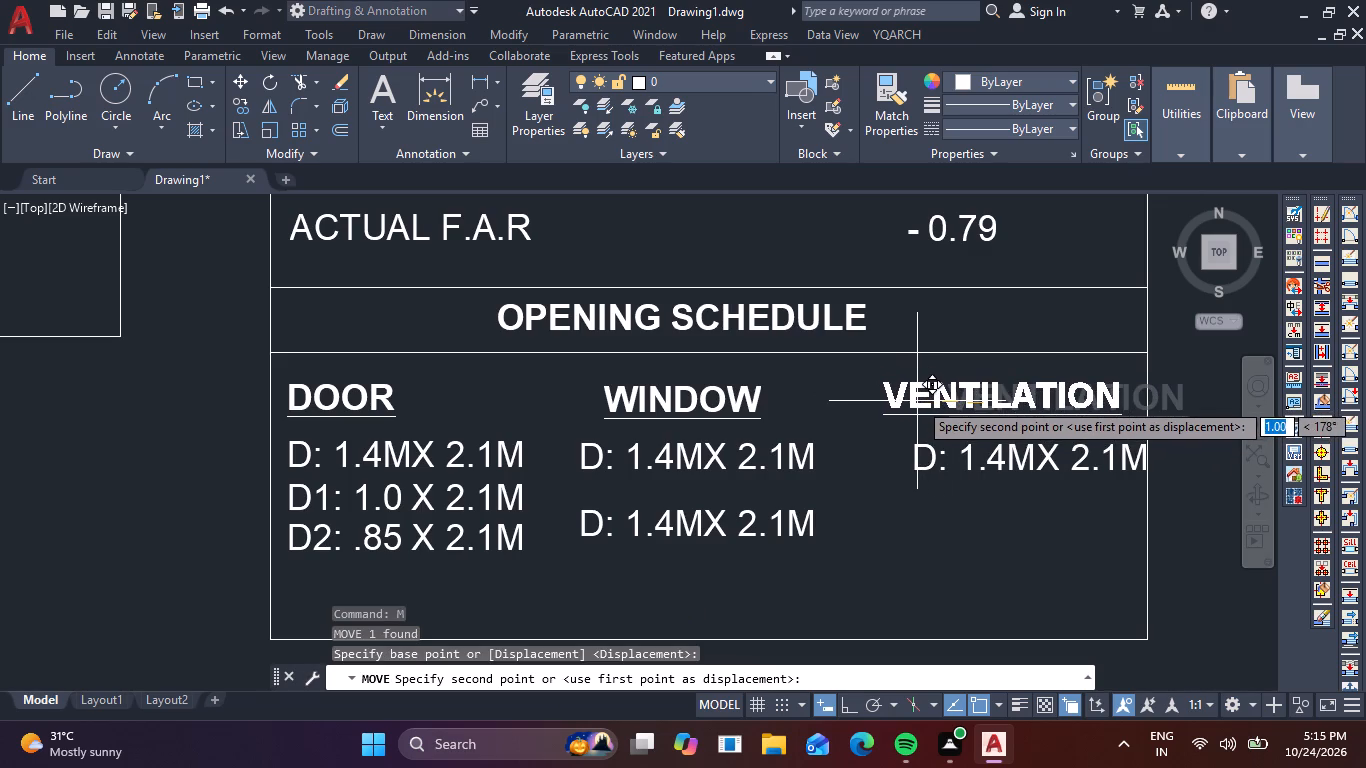
click(919, 401)
Move the size entry under the VENTILATION heading about 0.5 unit left so it lines up beneath the heading.
drag(953, 467, 938, 461)
click(917, 455)
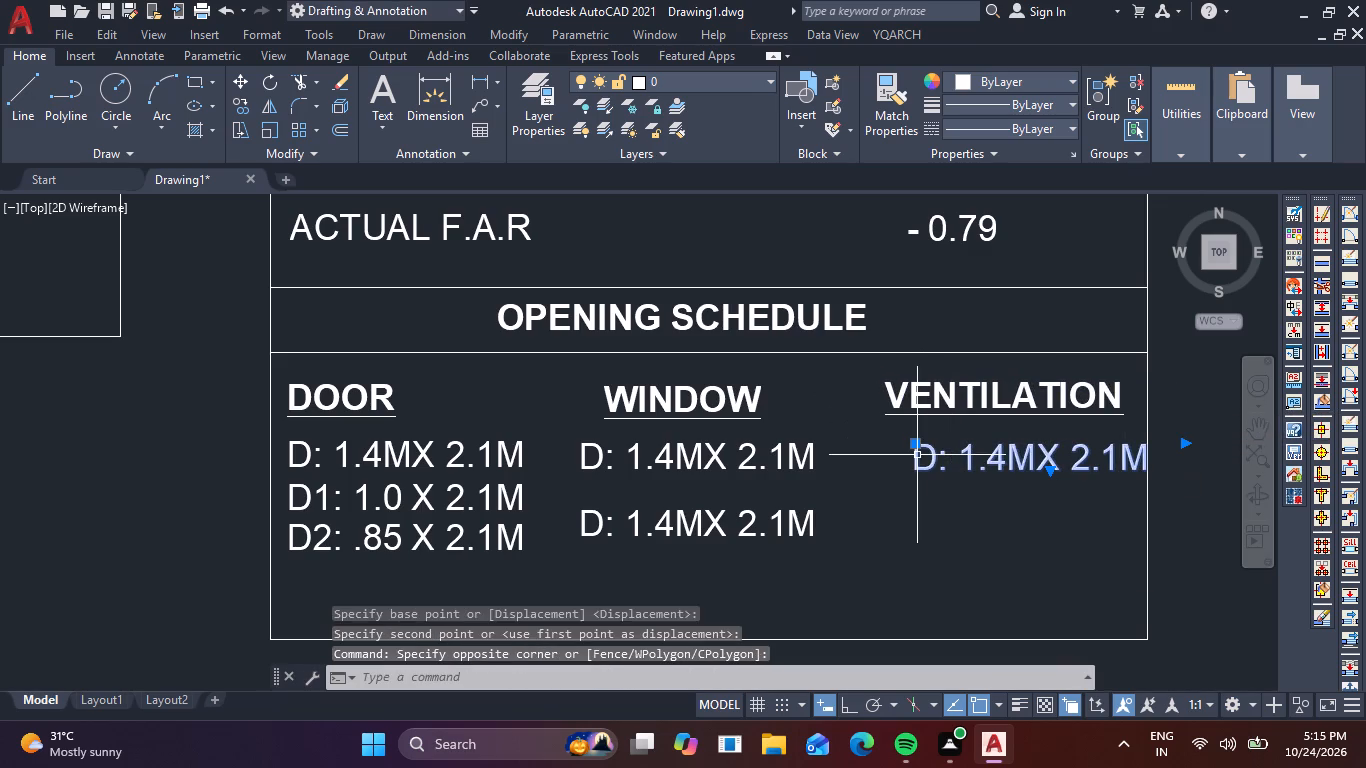
text(M)
key(space)
click(917, 455)
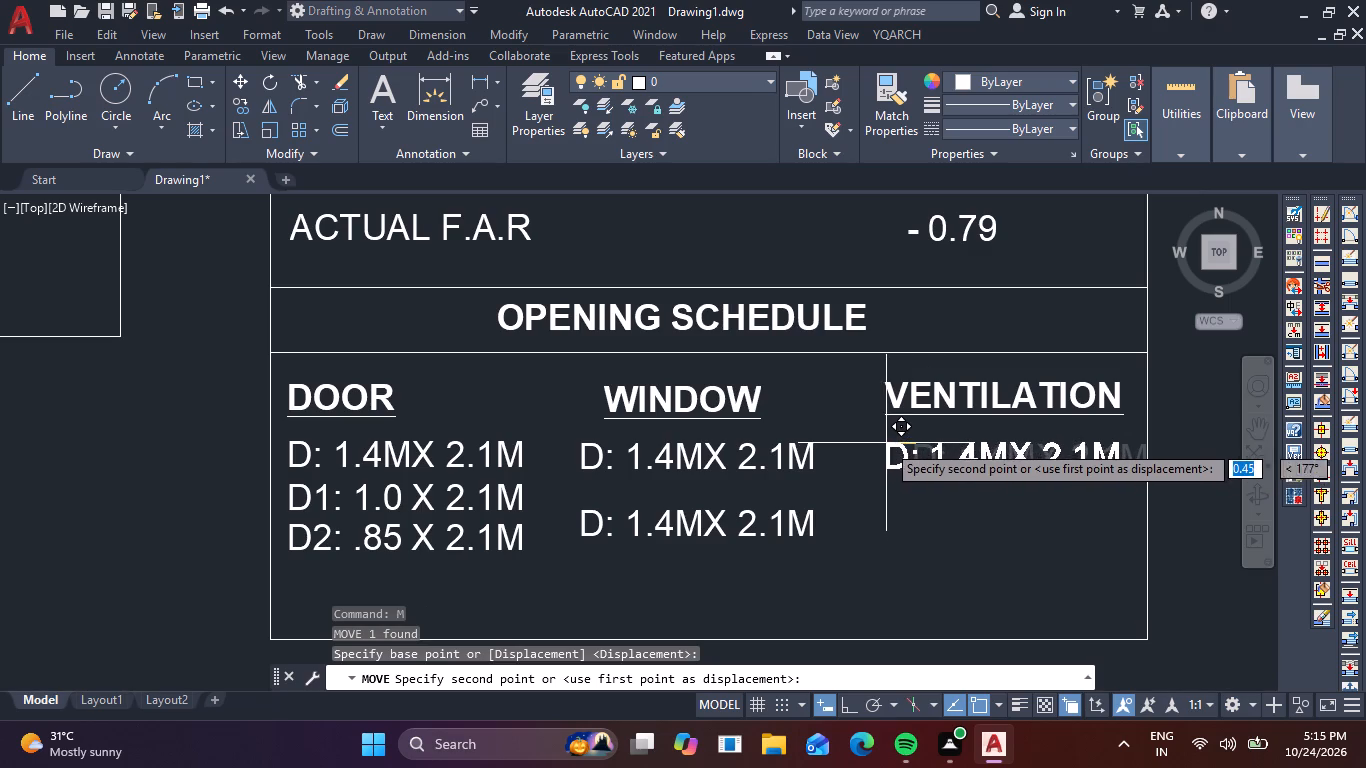
click(881, 438)
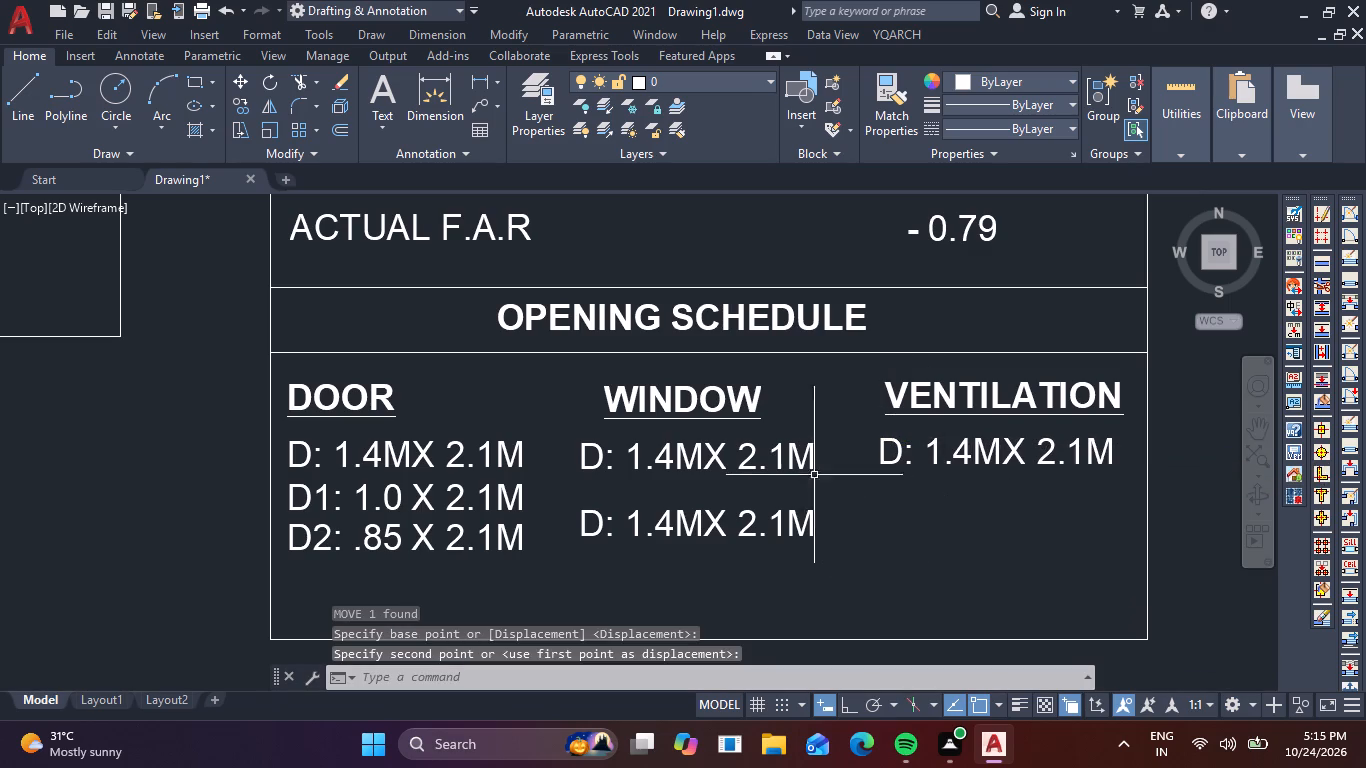
Change the first entry under the WINDOW heading to W: 1.5M X 1.2M.
double_click(806, 468)
double_click(808, 458)
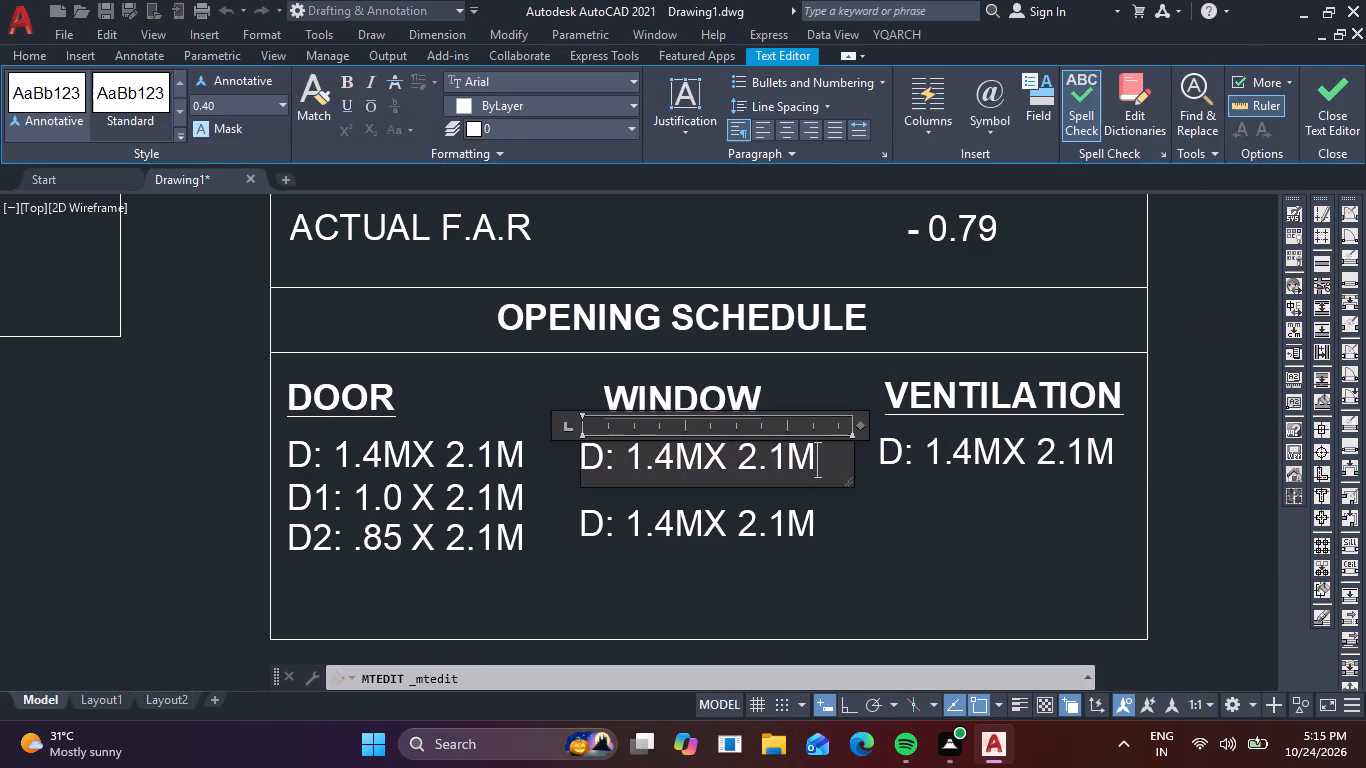
key(BackSpace)
key(BackSpace)
key(BackSpace)
key(BackSpace)
key(BackSpace)
key(BackSpace)
key(BackSpace)
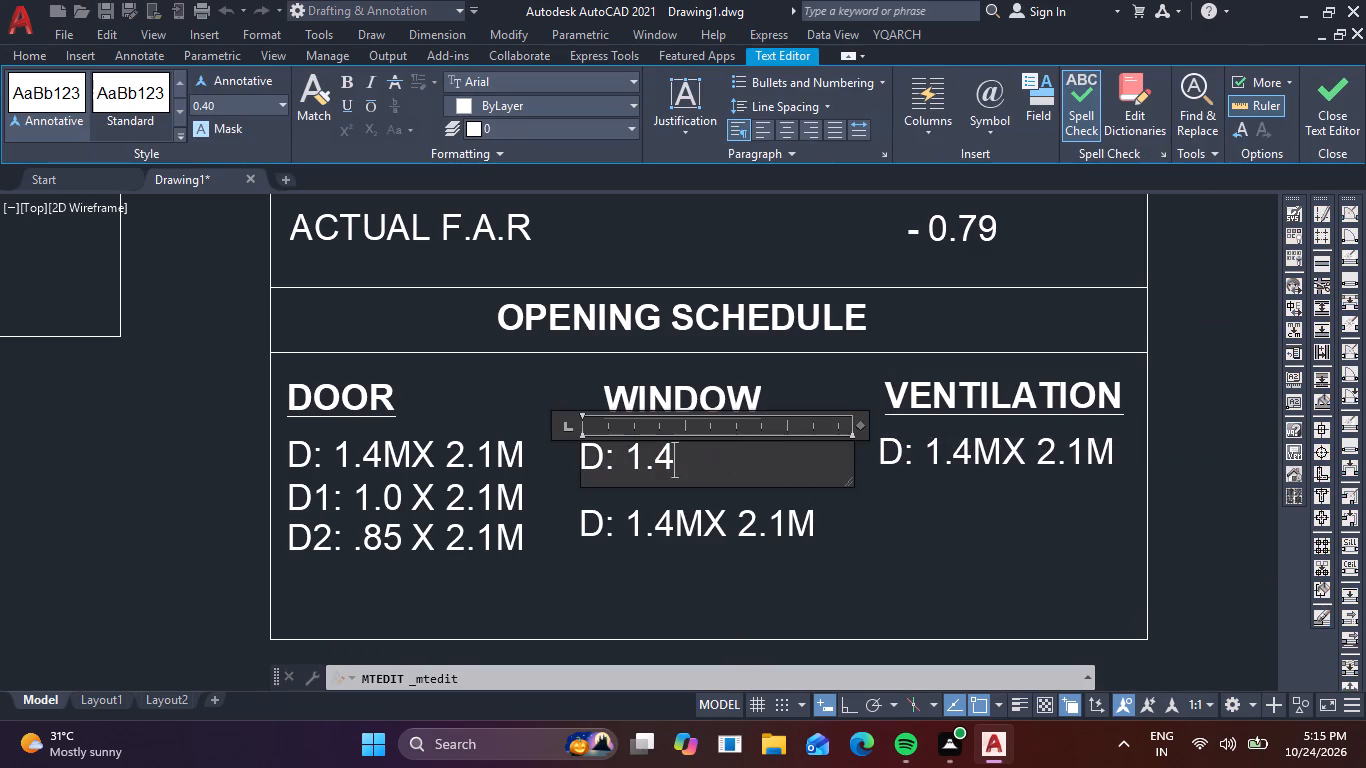
key(BackSpace)
key(BackSpace)
key(BackSpace)
key(BackSpace)
key(BackSpace)
key(BackSpace)
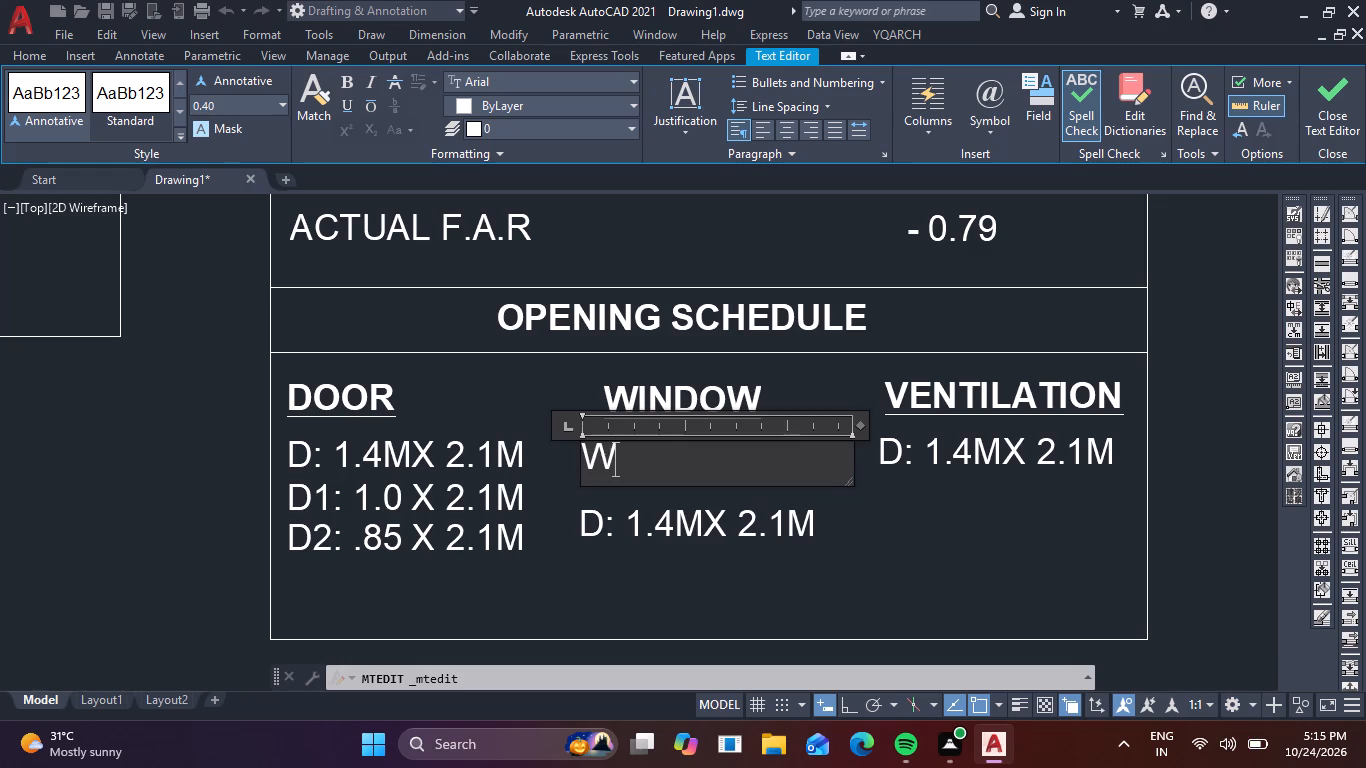
key(w)
key(shift+colon)
key(space)
text(1.)
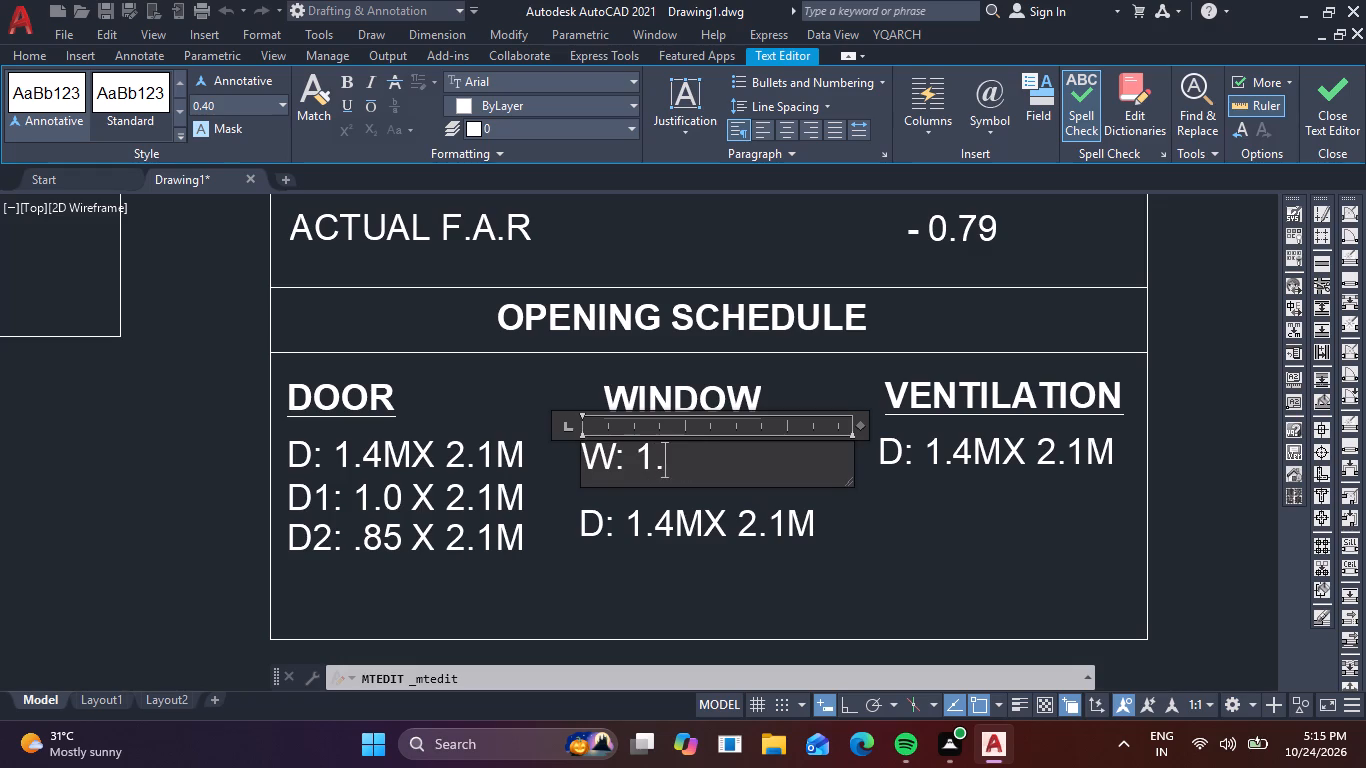
key(5)
key(m)
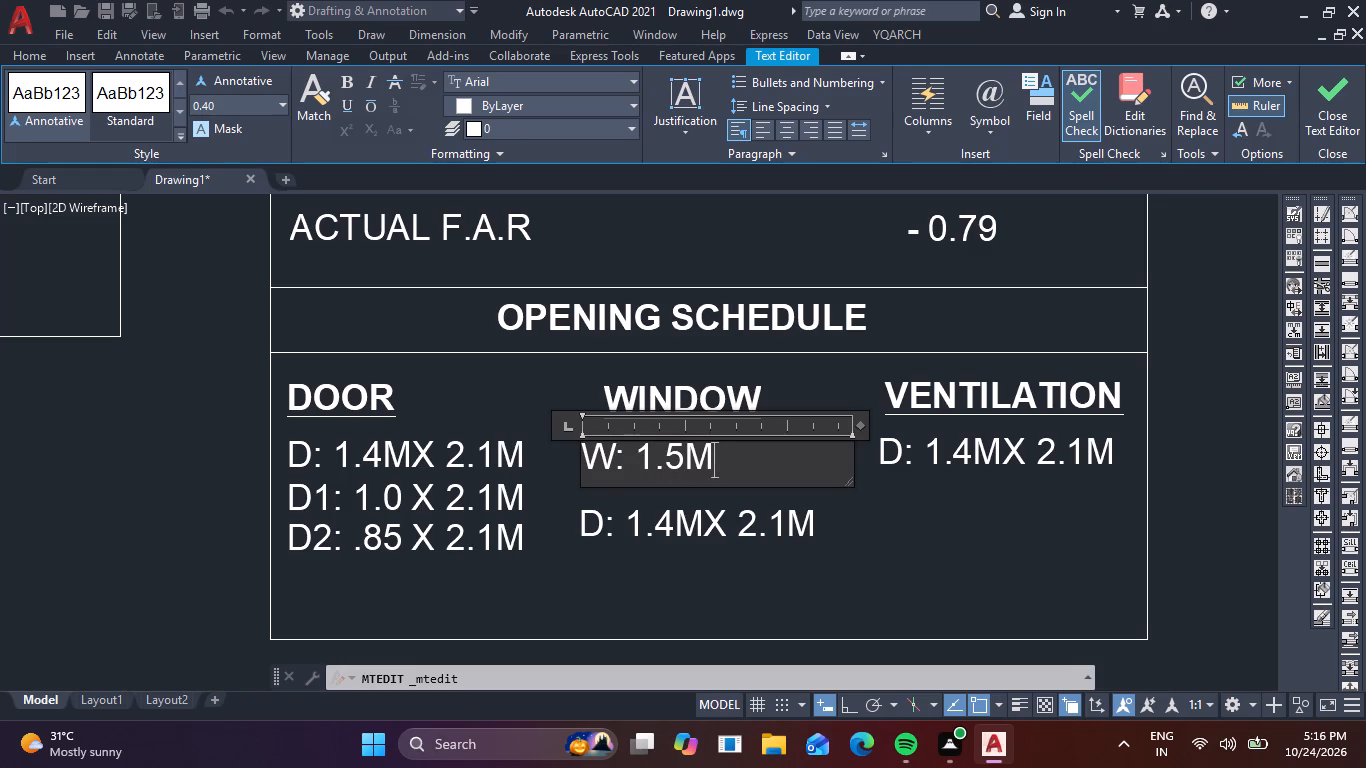
key(space)
text(X)
key(space)
text(1.2)
key(m)
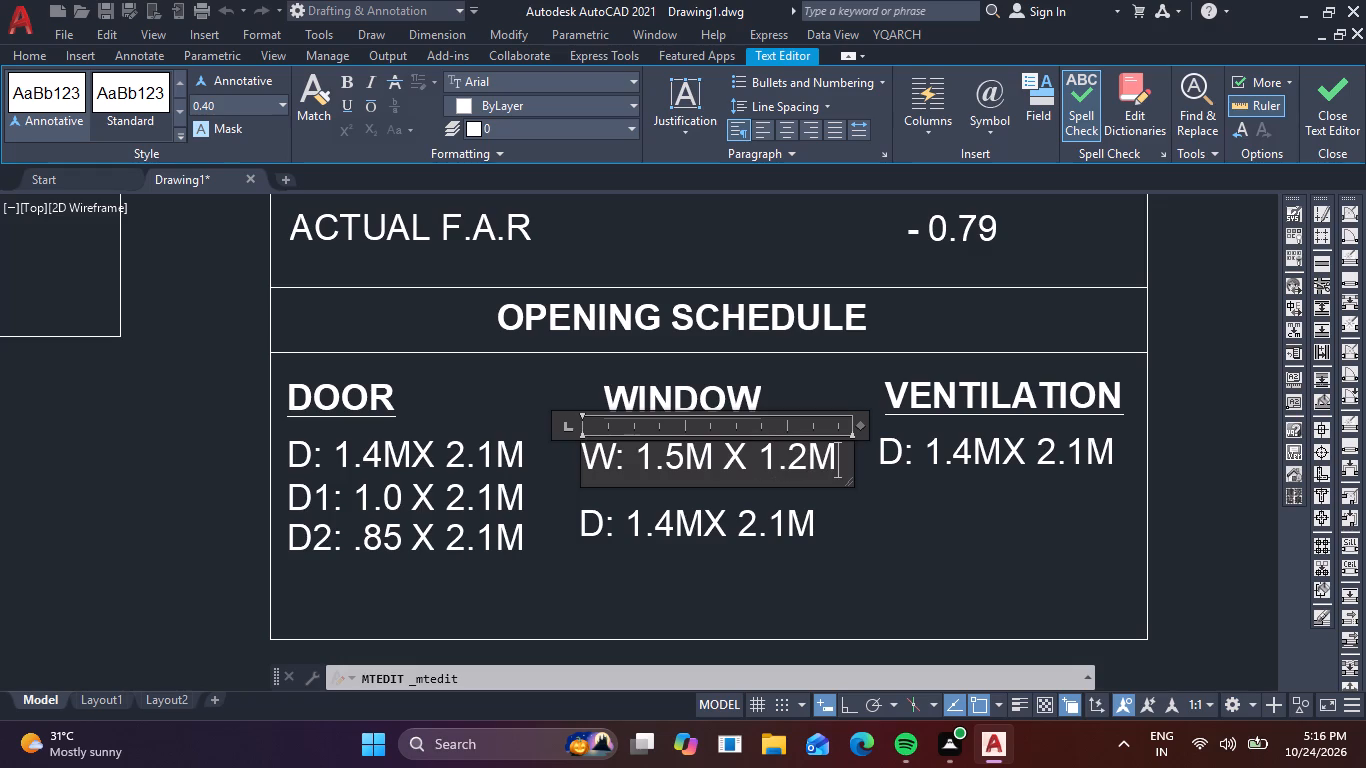
click(749, 517)
Change the second entry under the WINDOW heading to W: 1.0 X 1.2M.
double_click(762, 525)
double_click(747, 533)
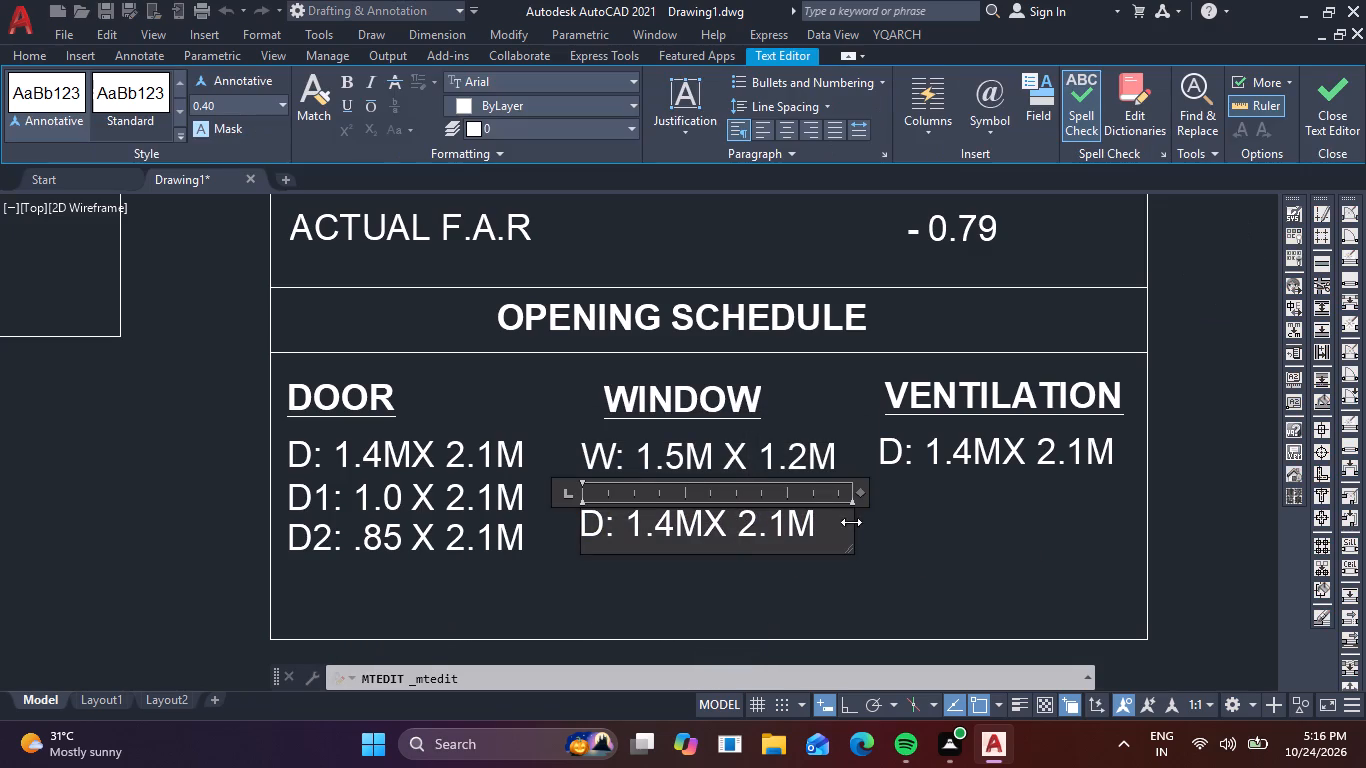
click(834, 528)
key(BackSpace)
key(BackSpace)
key(BackSpace)
key(BackSpace)
key(BackSpace)
key(BackSpace)
key(BackSpace)
key(BackSpace)
key(BackSpace)
key(BackSpace)
key(BackSpace)
key(BackSpace)
key(BackSpace)
key(BackSpace)
key(BackSpace)
key(BackSpace)
key(BackSpace)
key(BackSpace)
key(BackSpace)
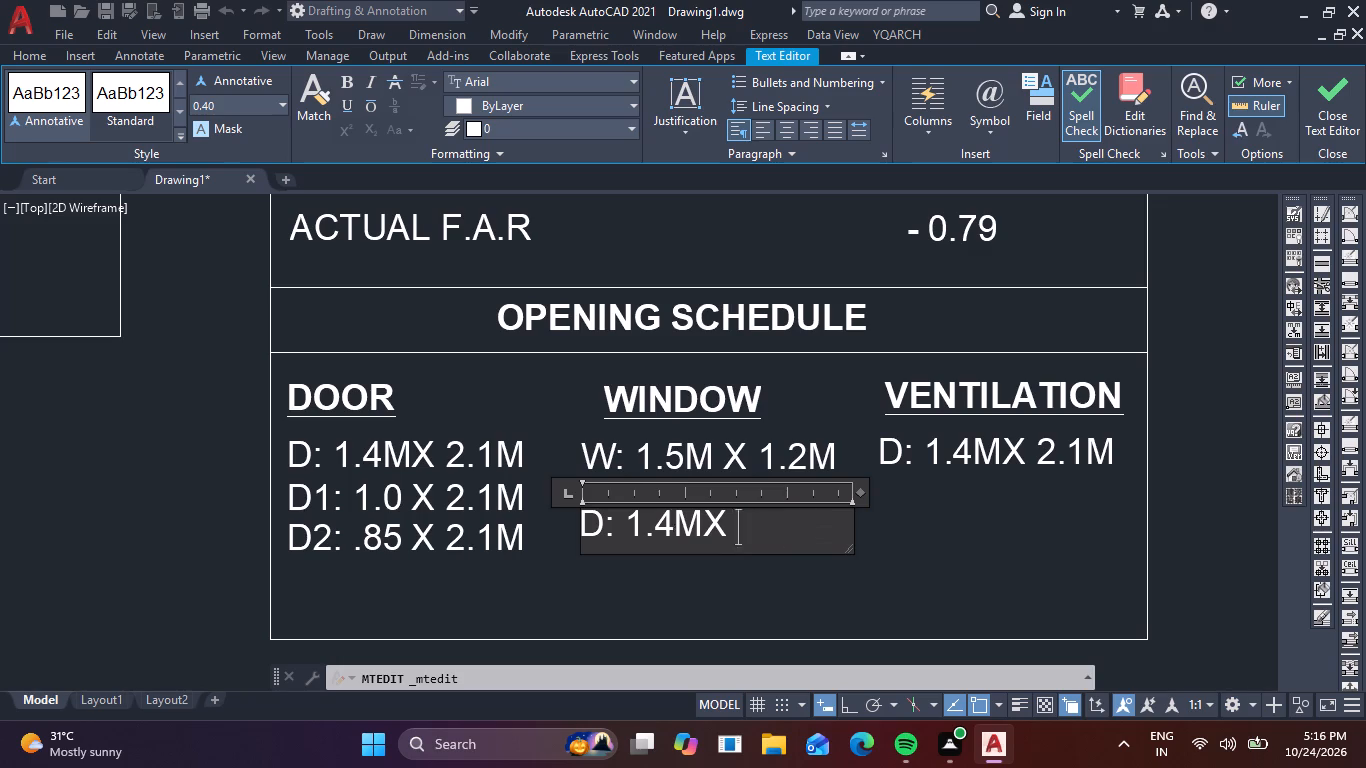
key(w)
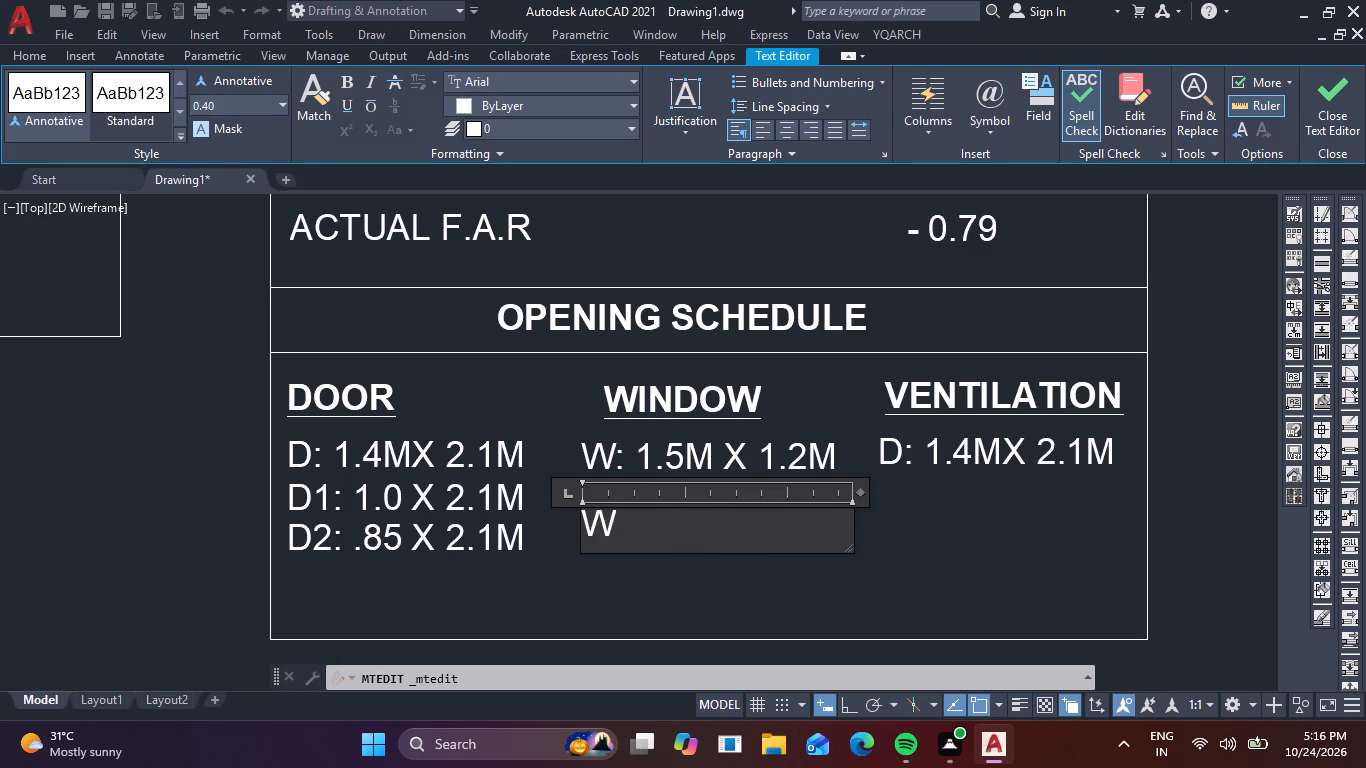
key(shift+colon)
key(space)
key(1)
text(.O)
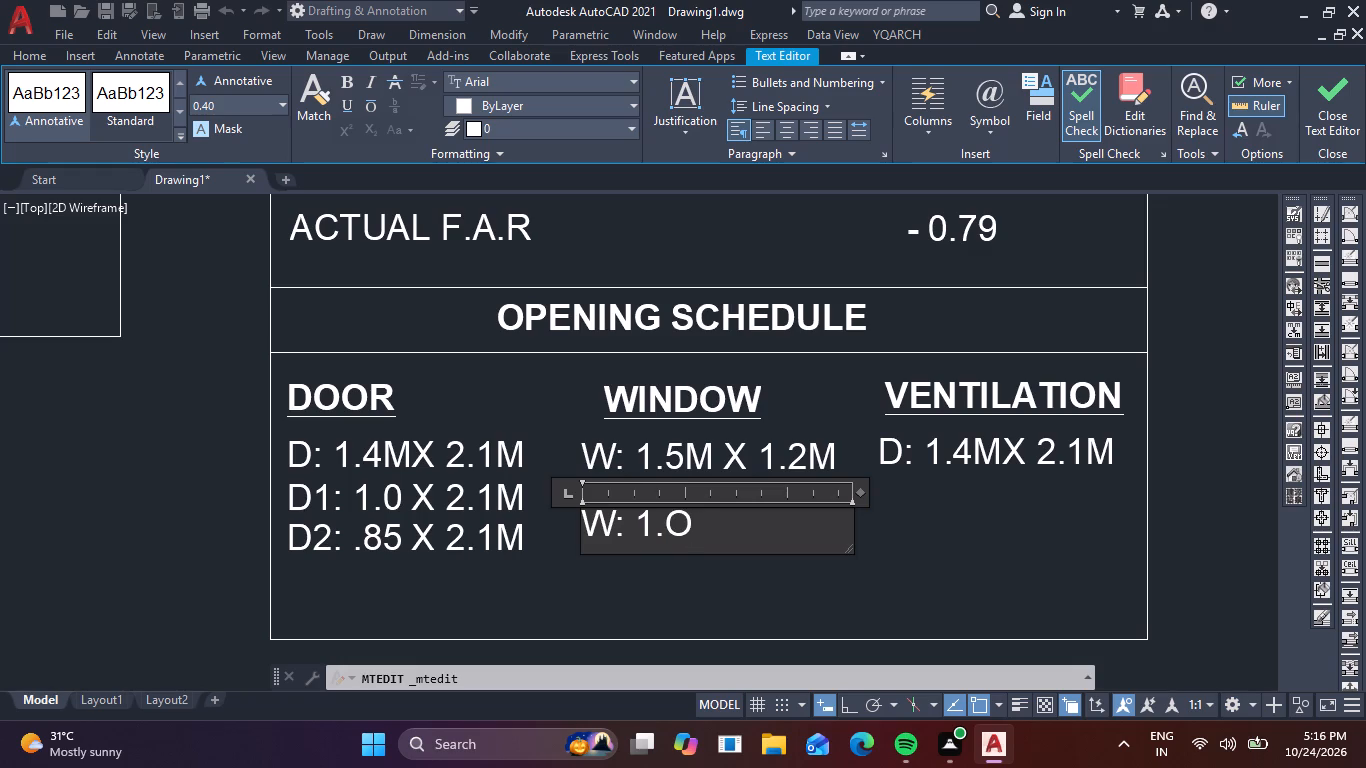
key(space)
text(X)
key(space)
key(Left)
key(Left)
key(Left)
key(BackSpace)
key(0)
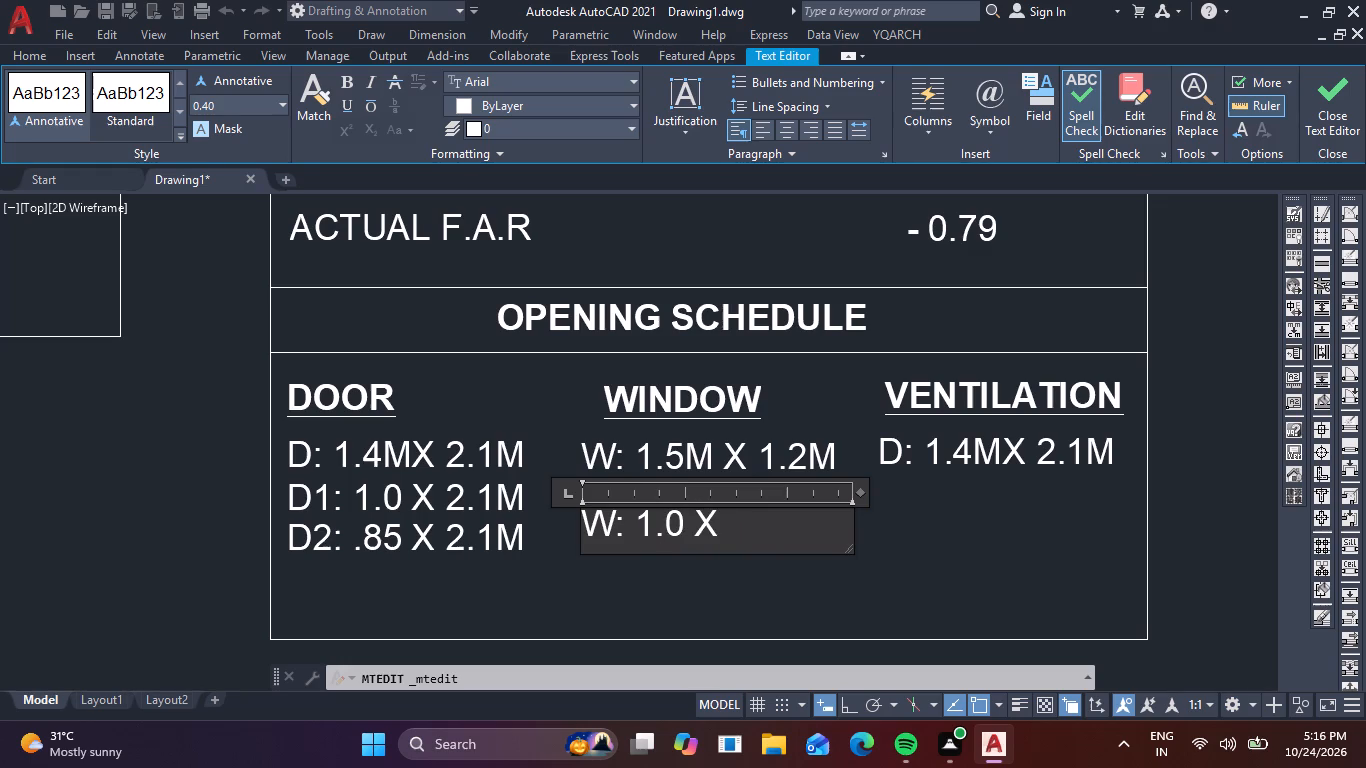
key(Right)
key(Right)
key(Right)
text(1.2)
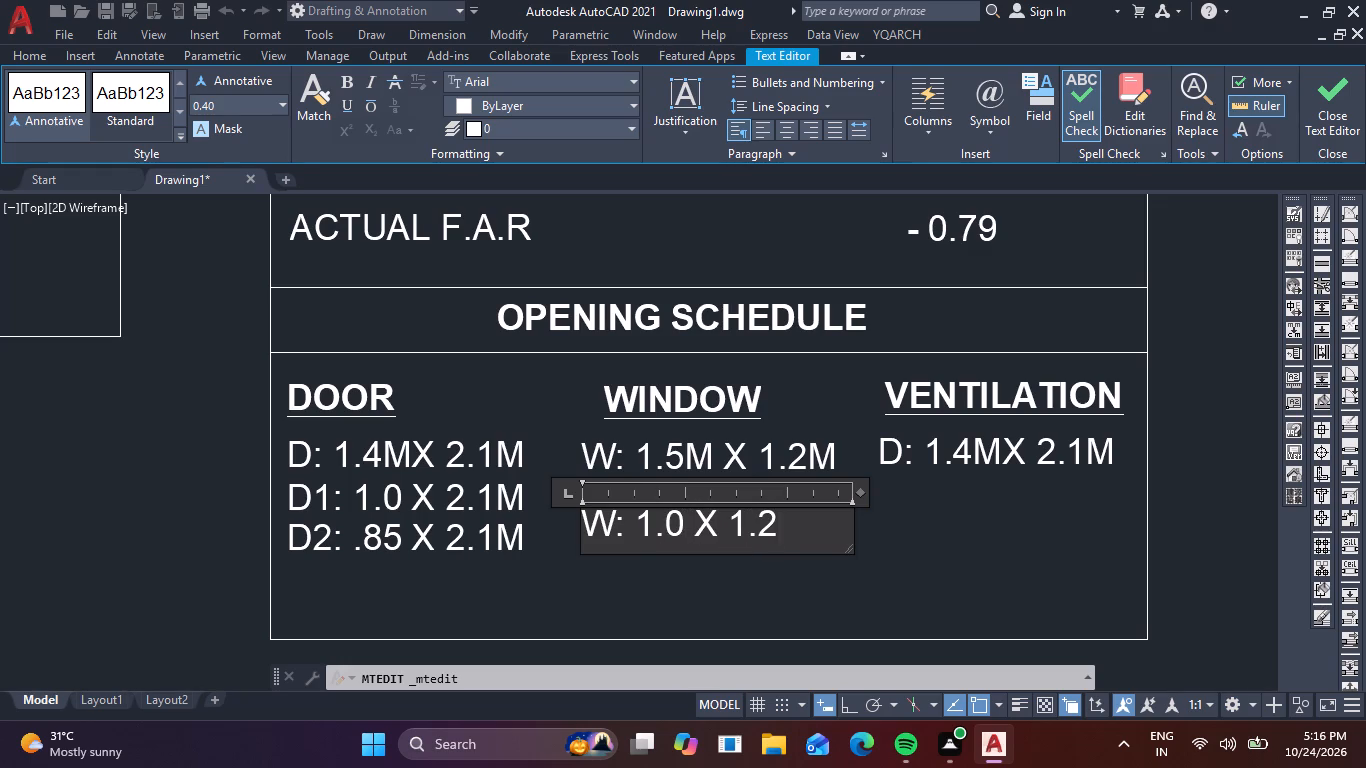
key(m)
click(928, 488)
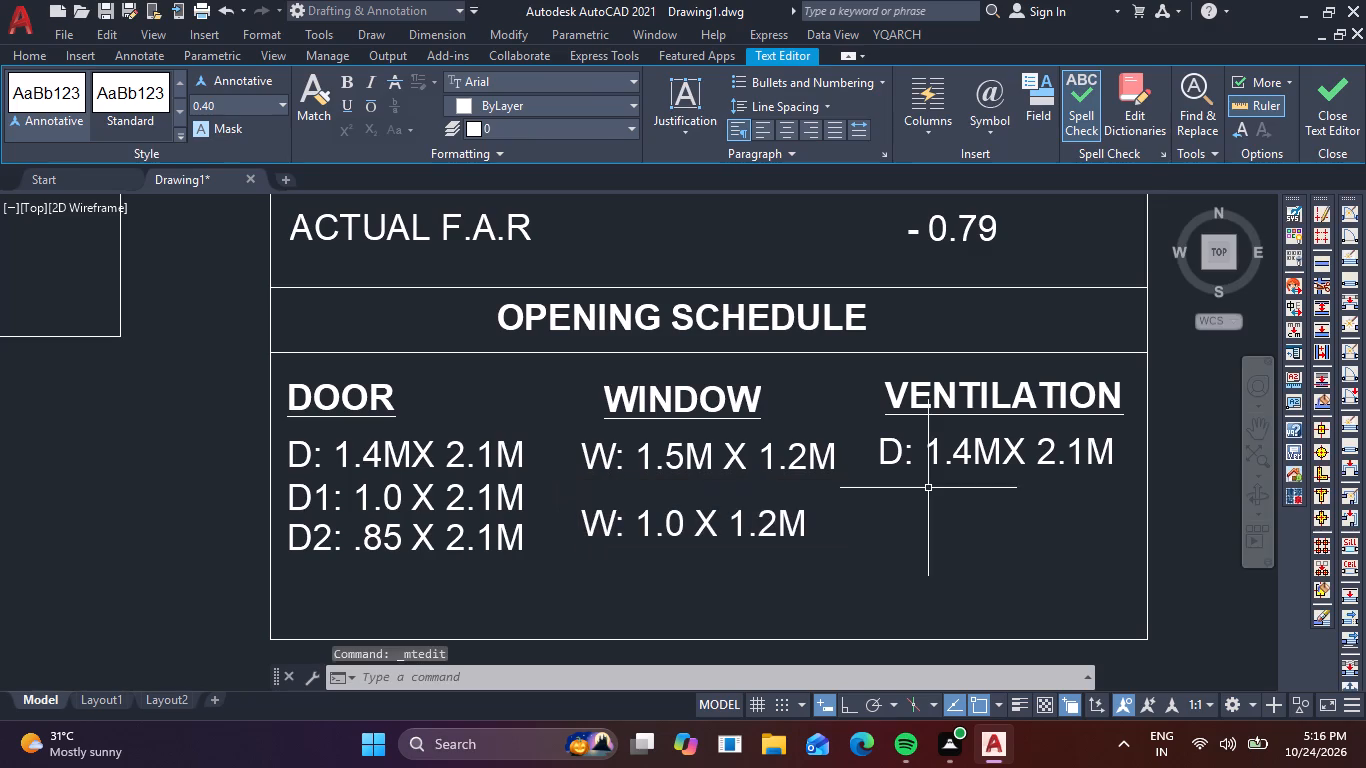
Change the entry under the VENTILATION heading to V:0.5 X 0.35M.
double_click(894, 455)
click(1126, 442)
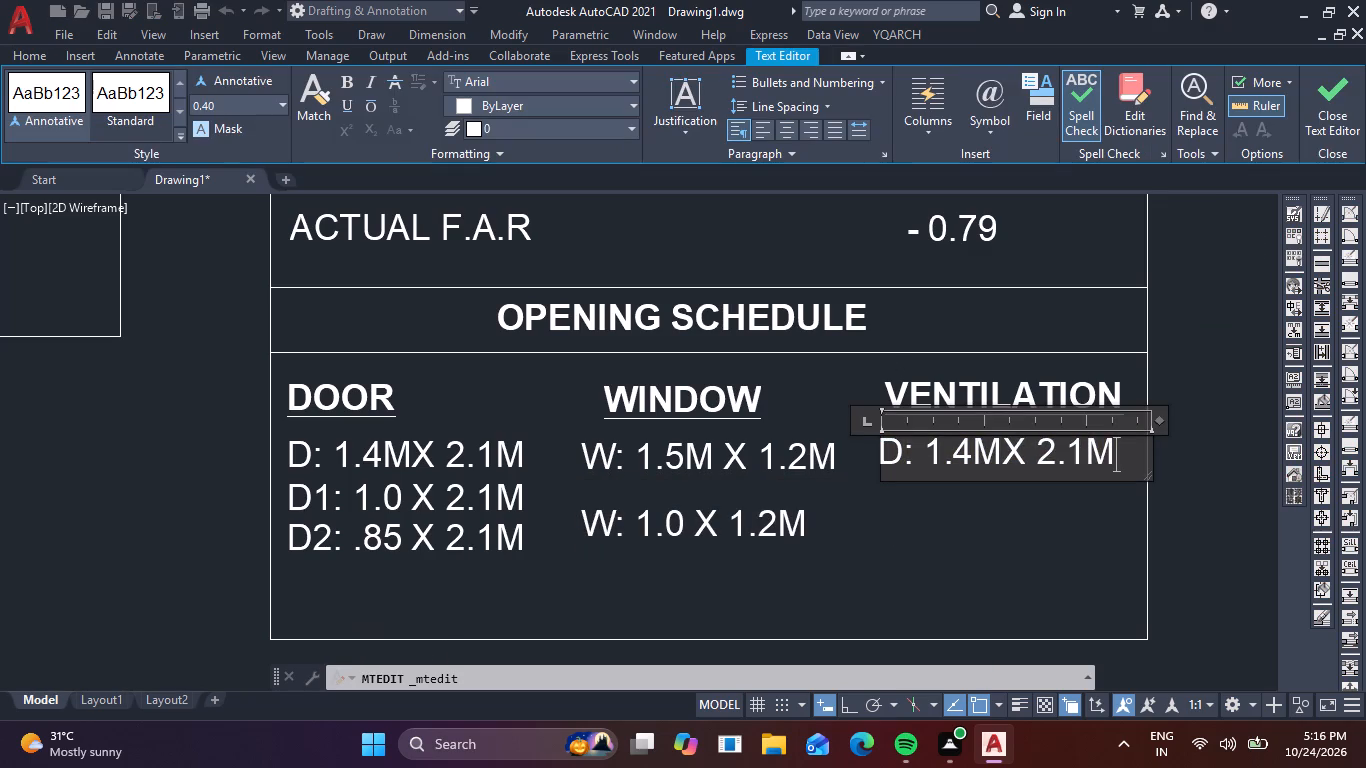
key(BackSpace)
key(BackSpace)
key(BackSpace)
key(BackSpace)
key(BackSpace)
key(BackSpace)
key(BackSpace)
key(BackSpace)
key(BackSpace)
key(BackSpace)
key(BackSpace)
key(BackSpace)
key(BackSpace)
key(BackSpace)
key(BackSpace)
key(BackSpace)
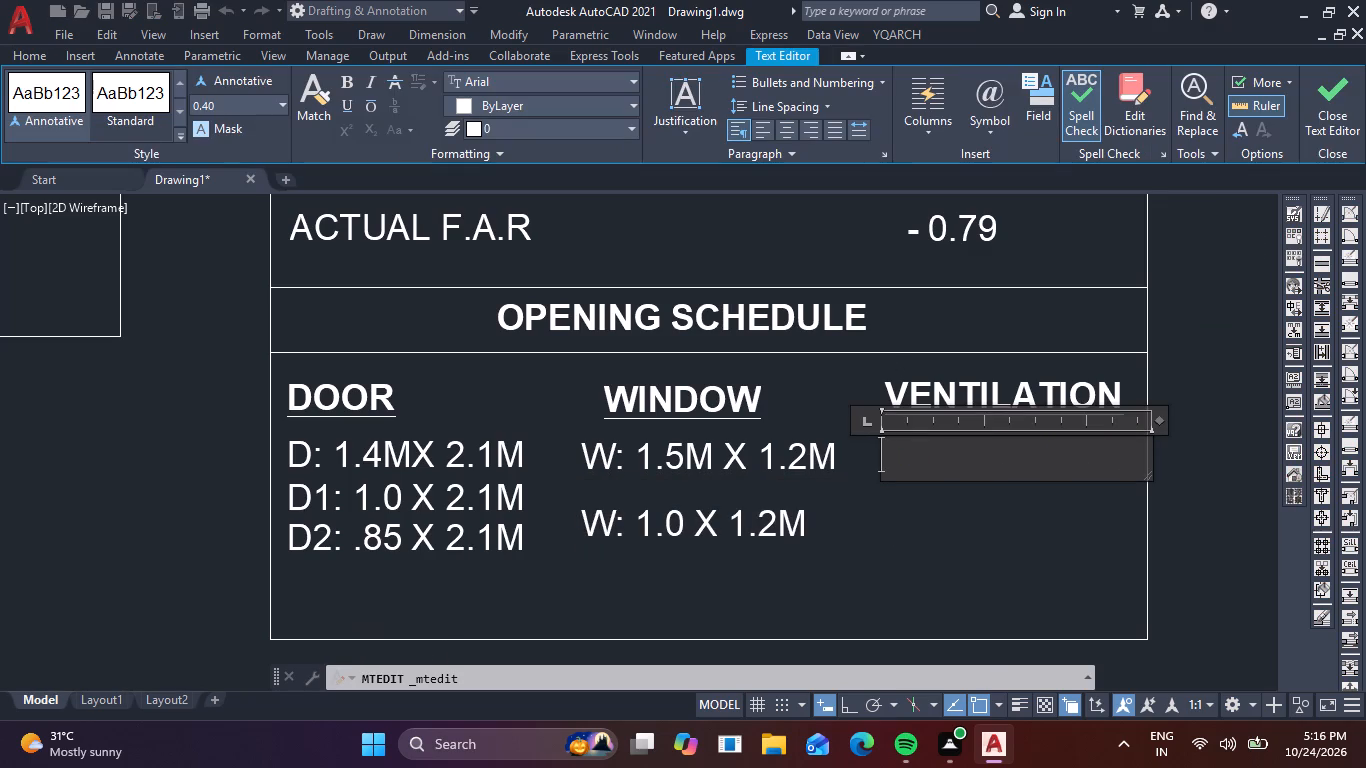
text(V:)
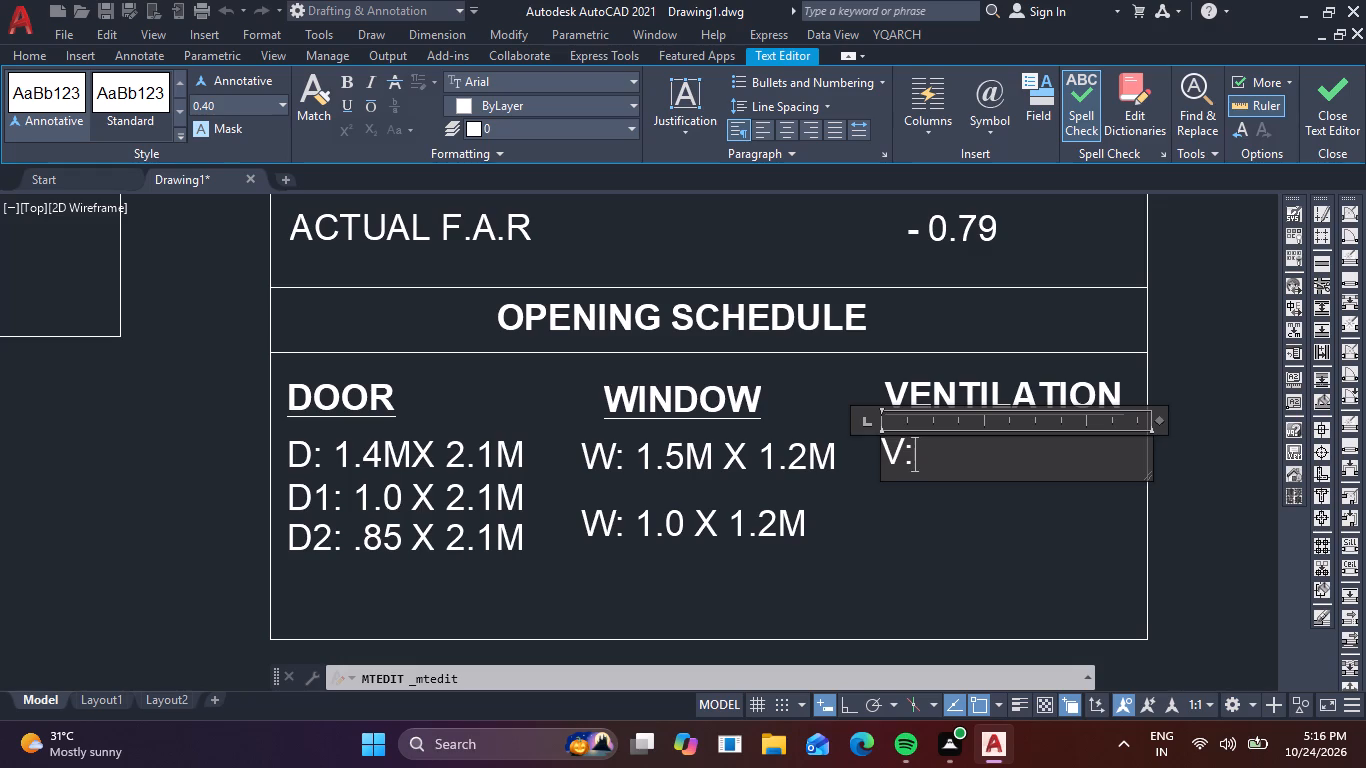
key(period)
key(BackSpace)
text(0.5)
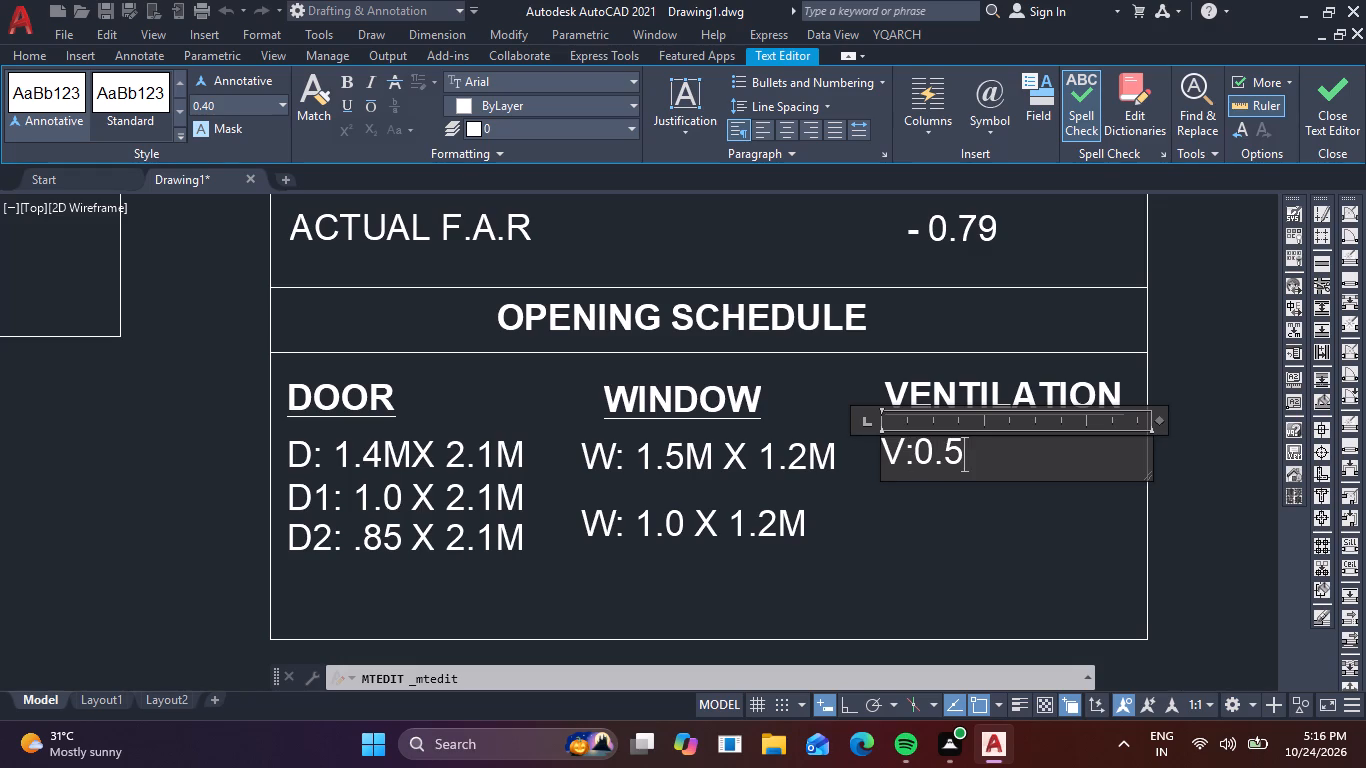
key(space)
text(X)
key(space)
text(0.)
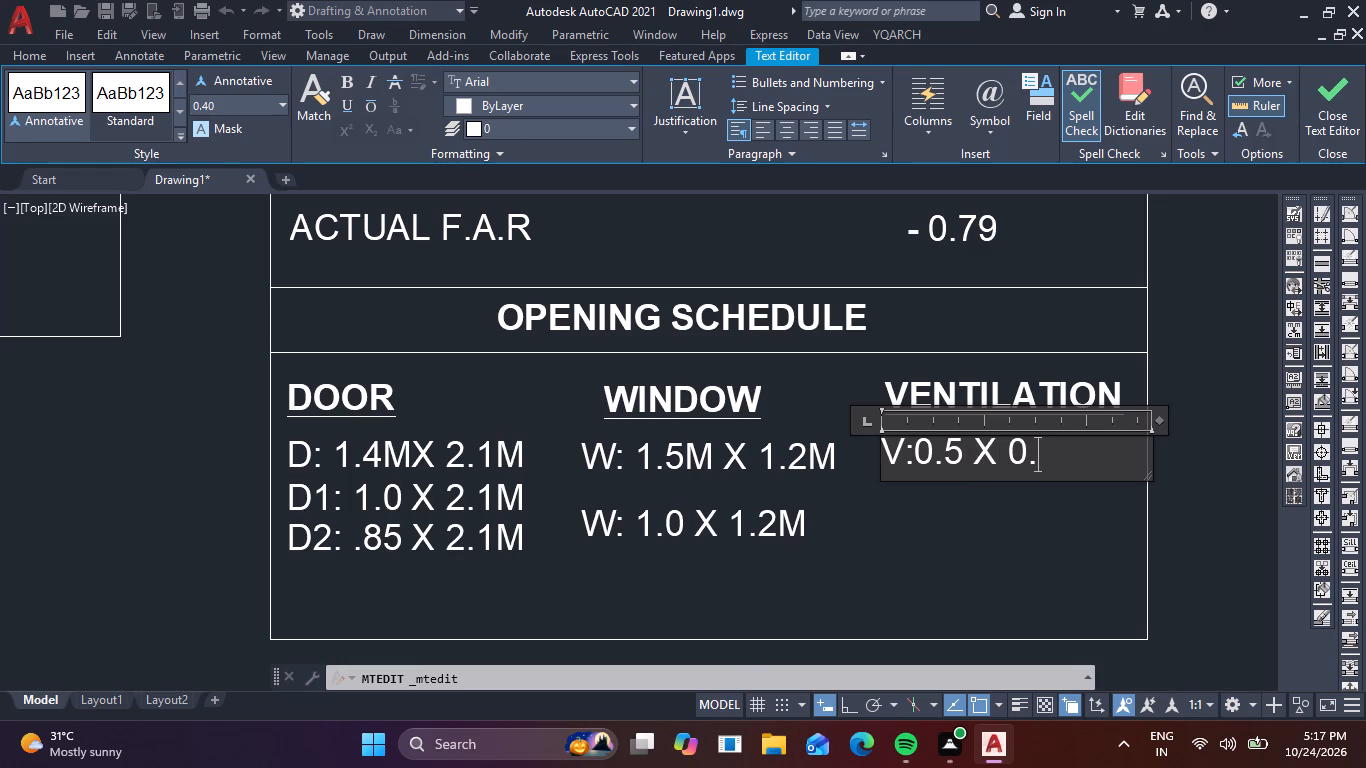
text(35)
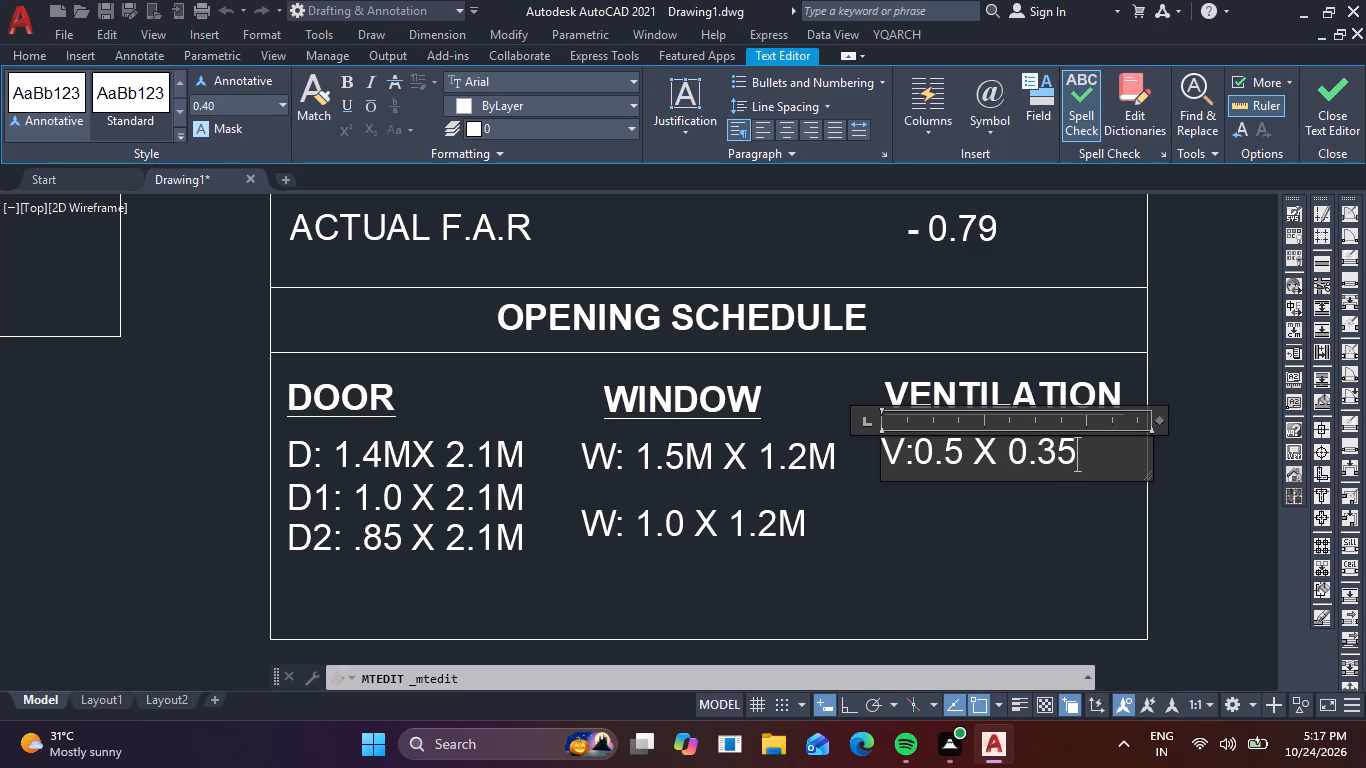
key(m)
click(1026, 496)
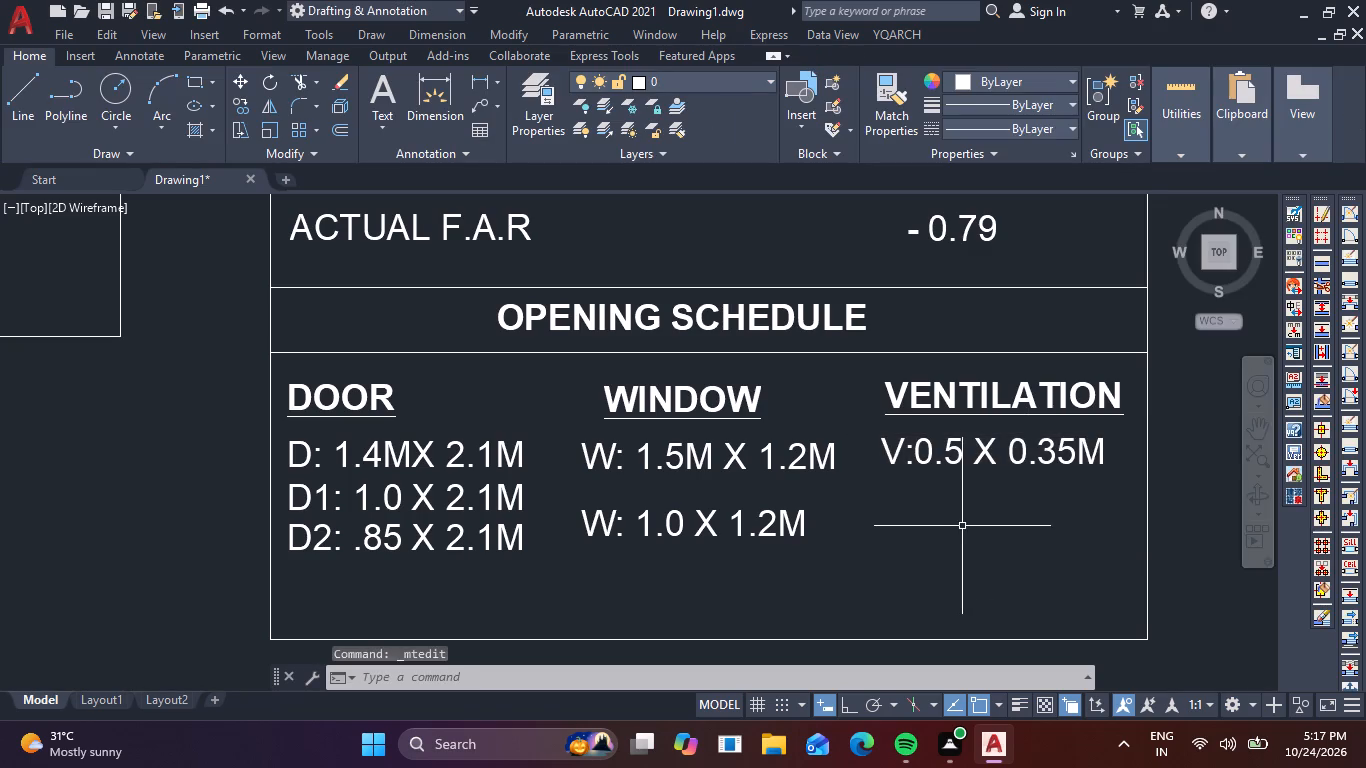
Move the V:0.5 X 0.35M entry about 0.2 unit right to centre it beneath the VENTILATION heading.
click(893, 460)
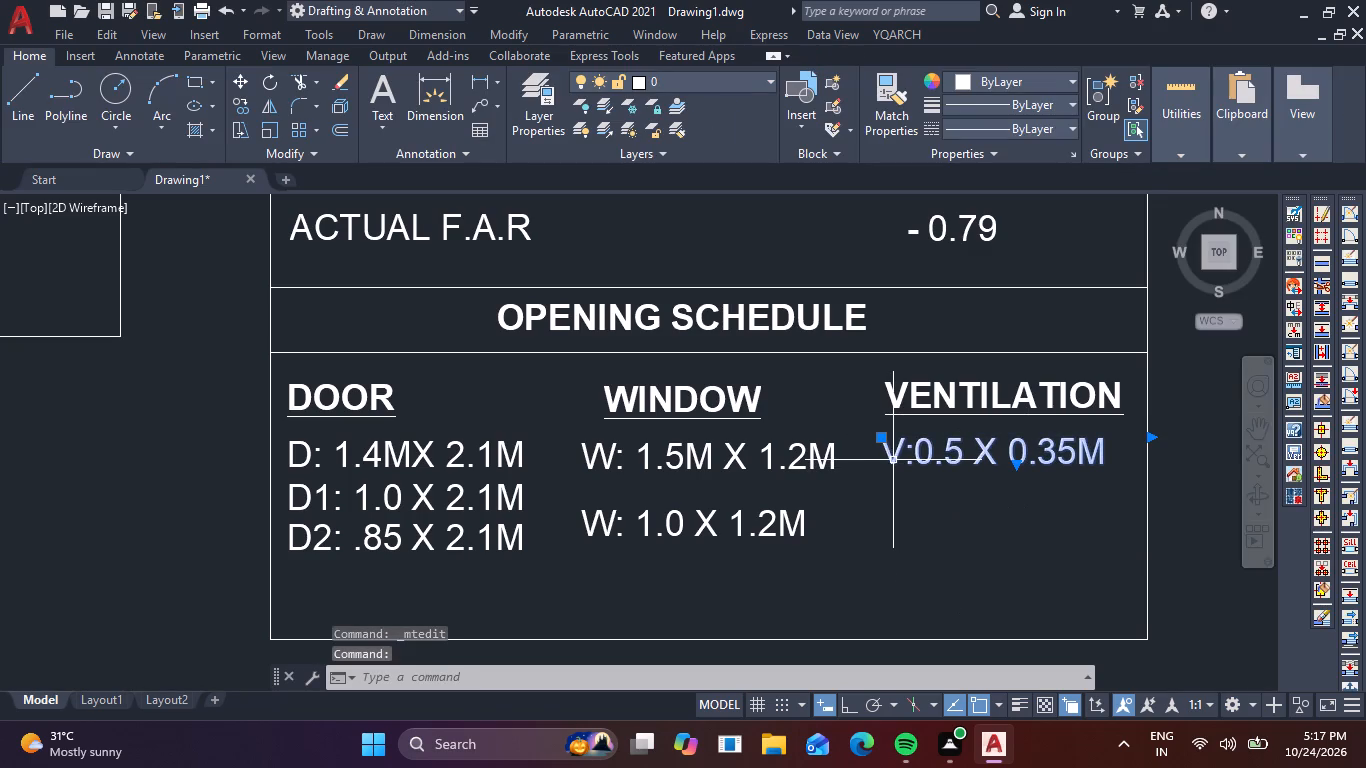
text(M)
key(space)
click(893, 460)
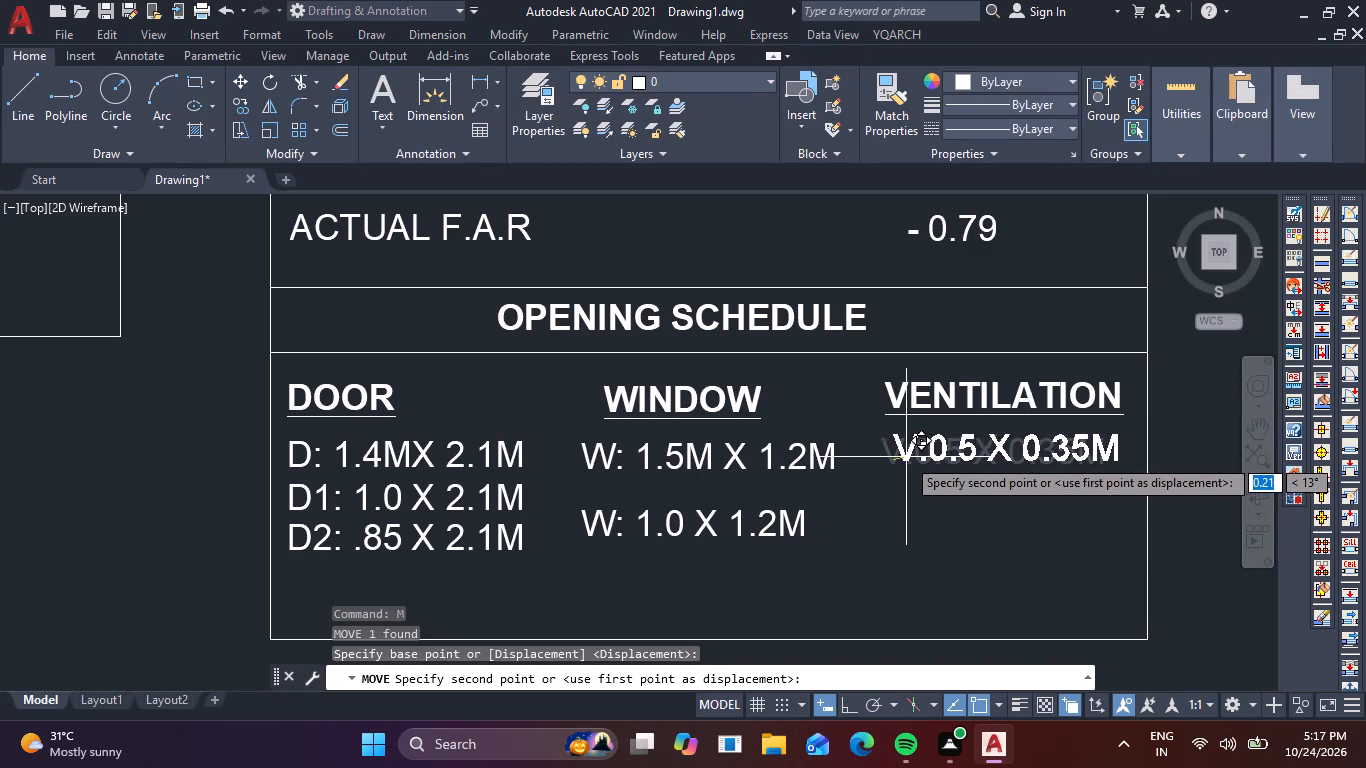
click(906, 455)
Delete the stray TOTAL BUILT-UP AREA text lying apart from the drawings, beyond the location plan.
scroll(906, 455, down, 2)
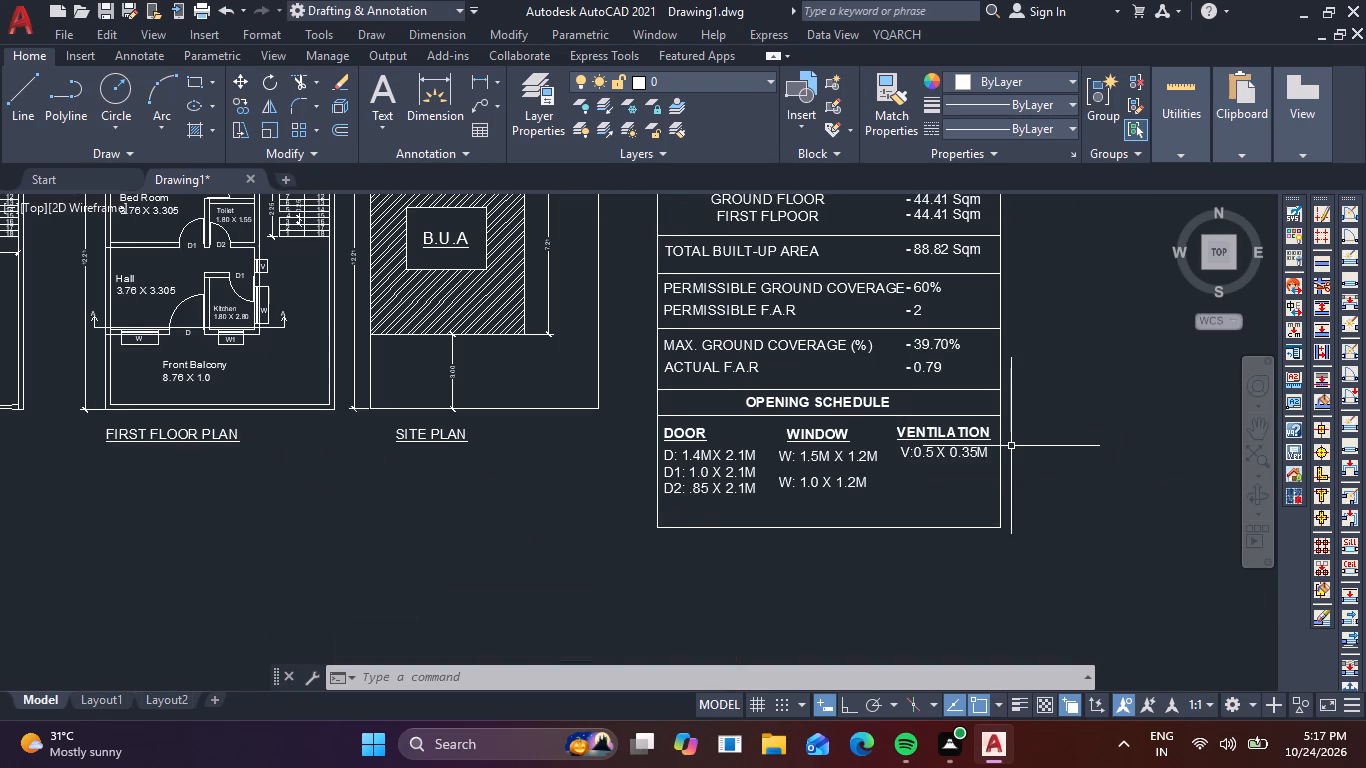
scroll(969, 466, down, 2)
middle_drag(908, 473, 757, 586)
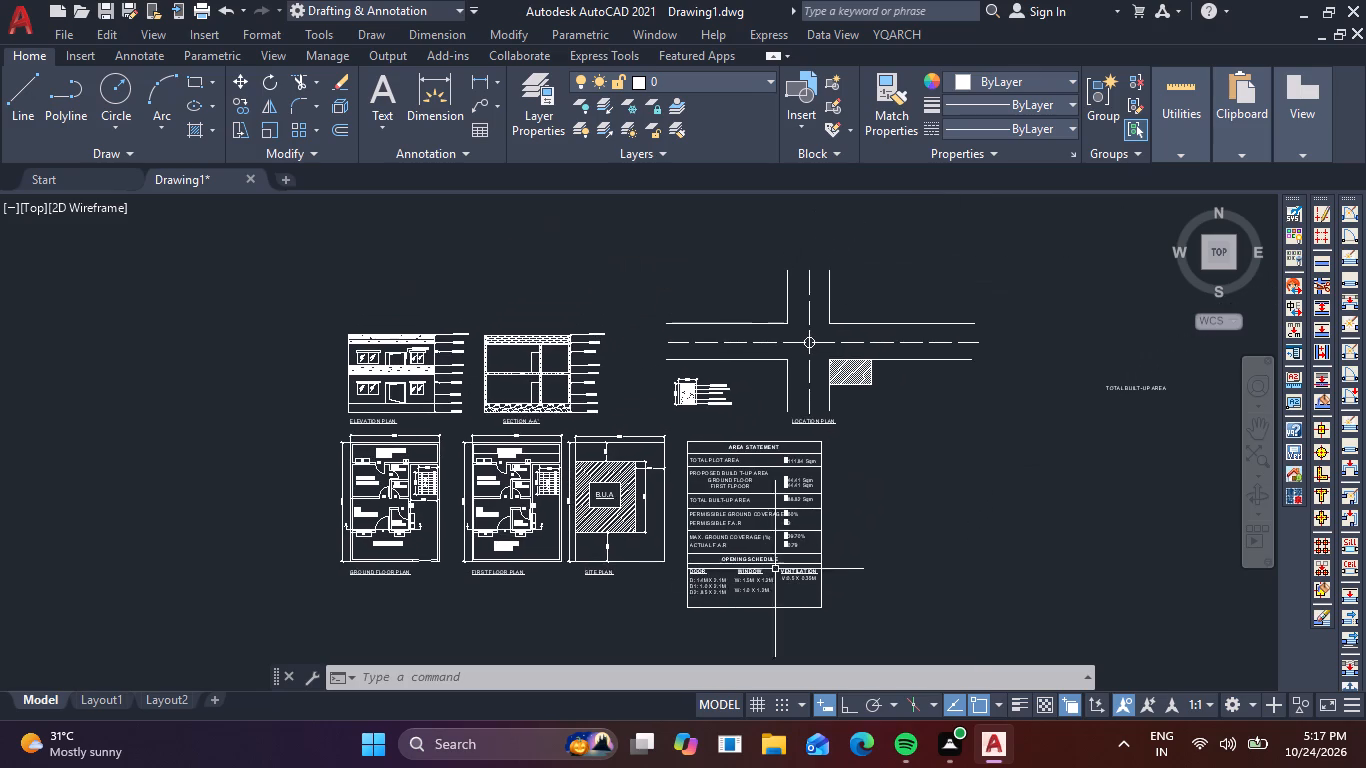
middle_drag(1073, 444, 852, 475)
drag(949, 458, 938, 443)
click(888, 393)
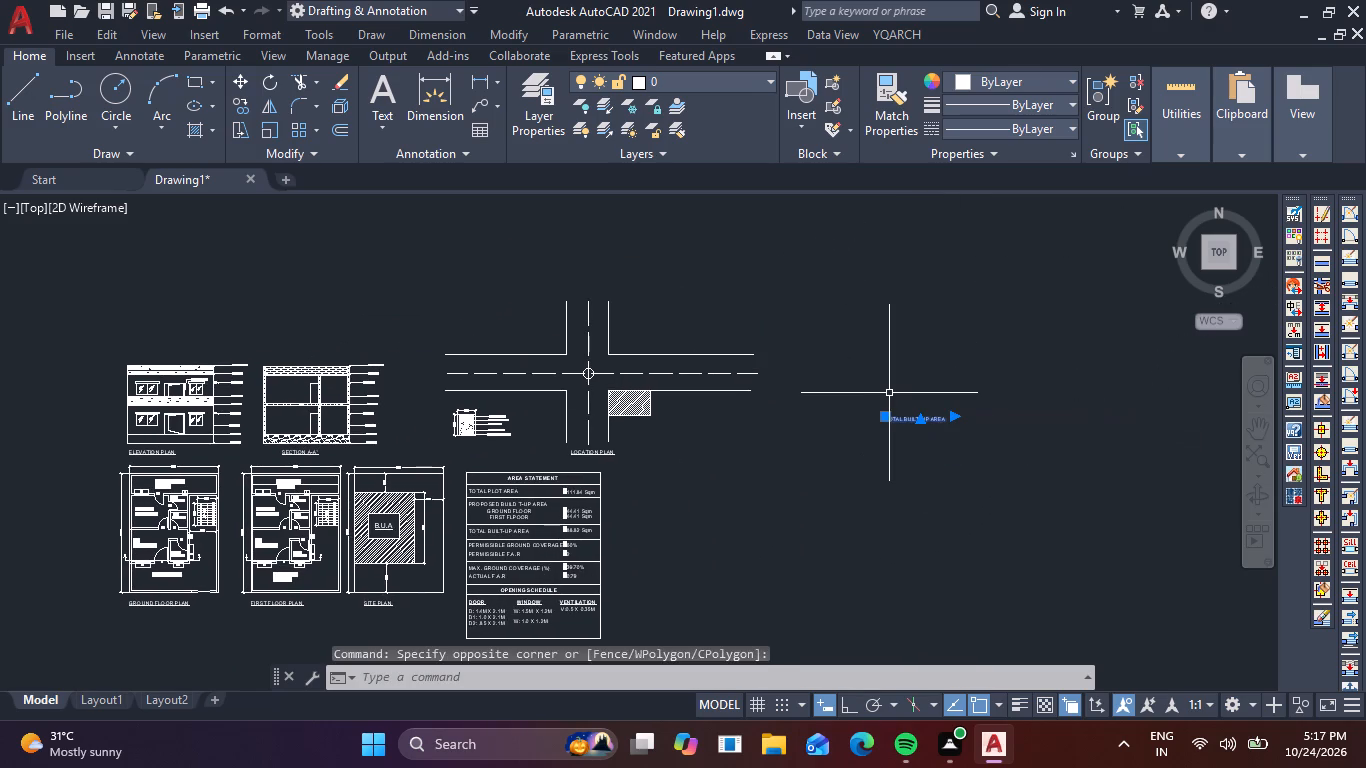
key(Delete)
Look over the elevation, section, floor plans and area statement to check the whole set of drawings.
scroll(891, 392, down, 2)
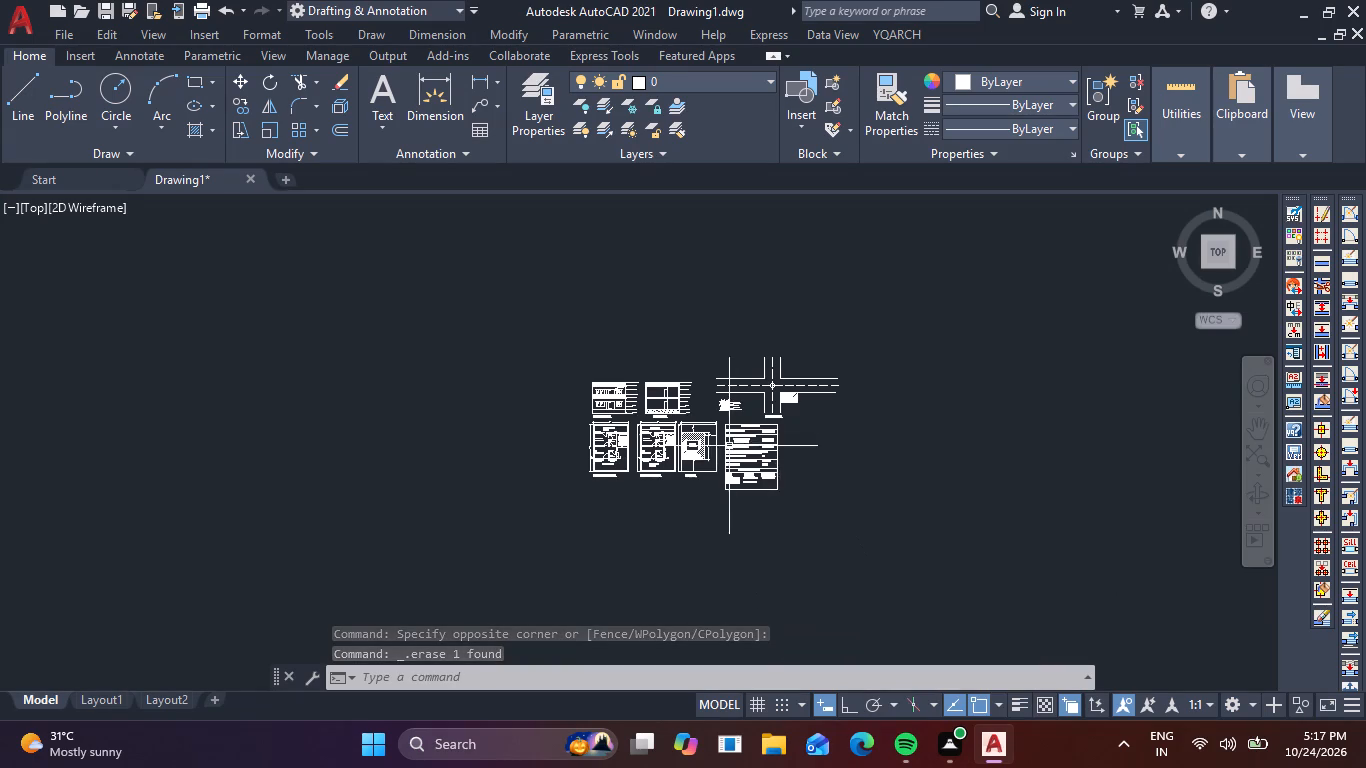
scroll(727, 434, up, 2)
scroll(479, 363, up, 2)
scroll(300, 329, up, 2)
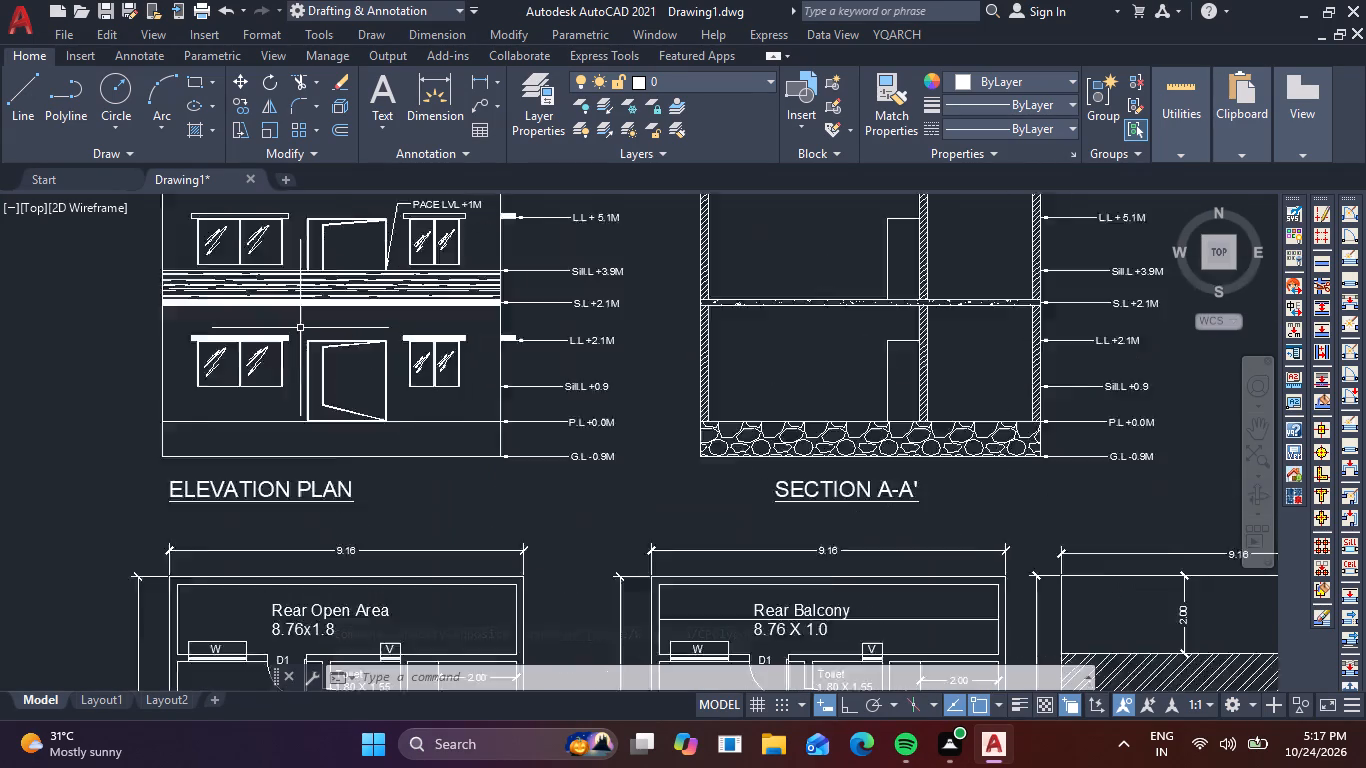
scroll(299, 327, down, 3)
middle_drag(498, 395, 515, 317)
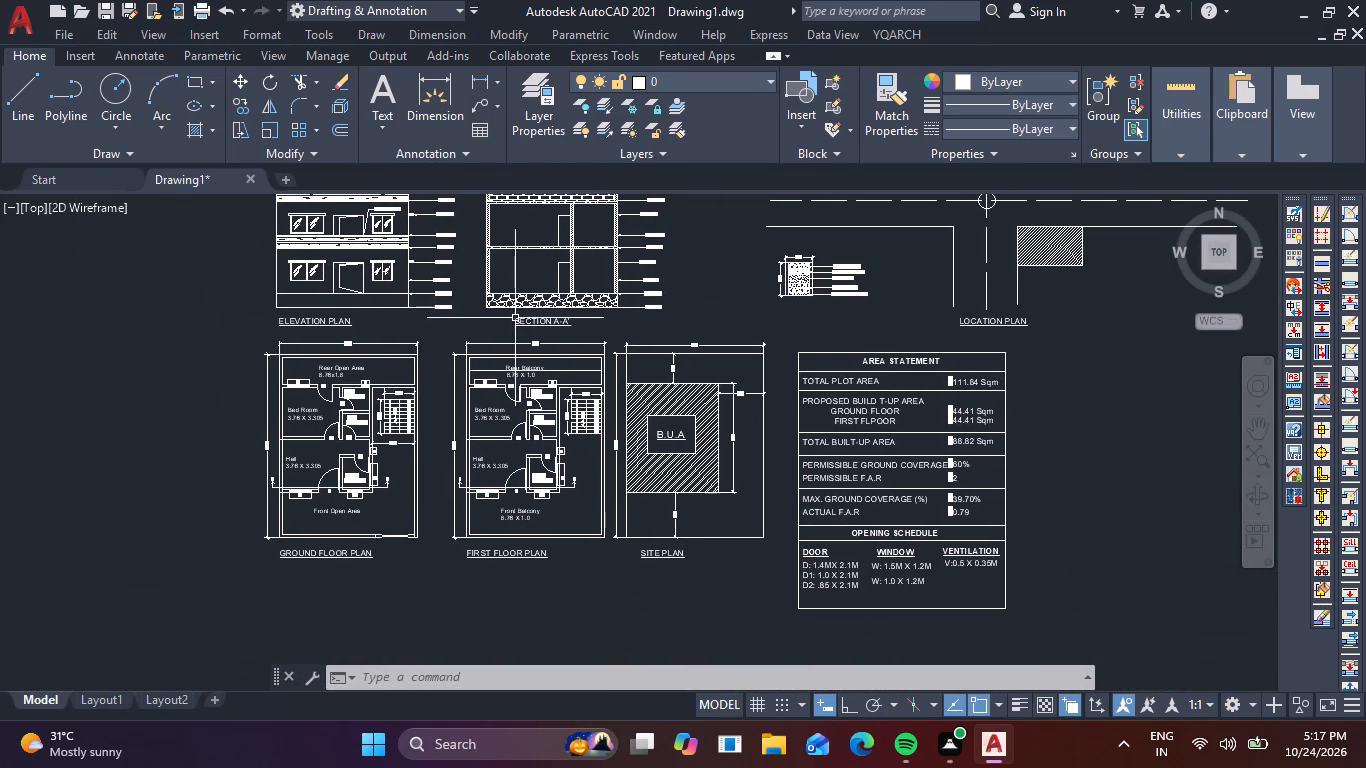
scroll(629, 380, down, 1)
middle_drag(632, 390, 618, 459)
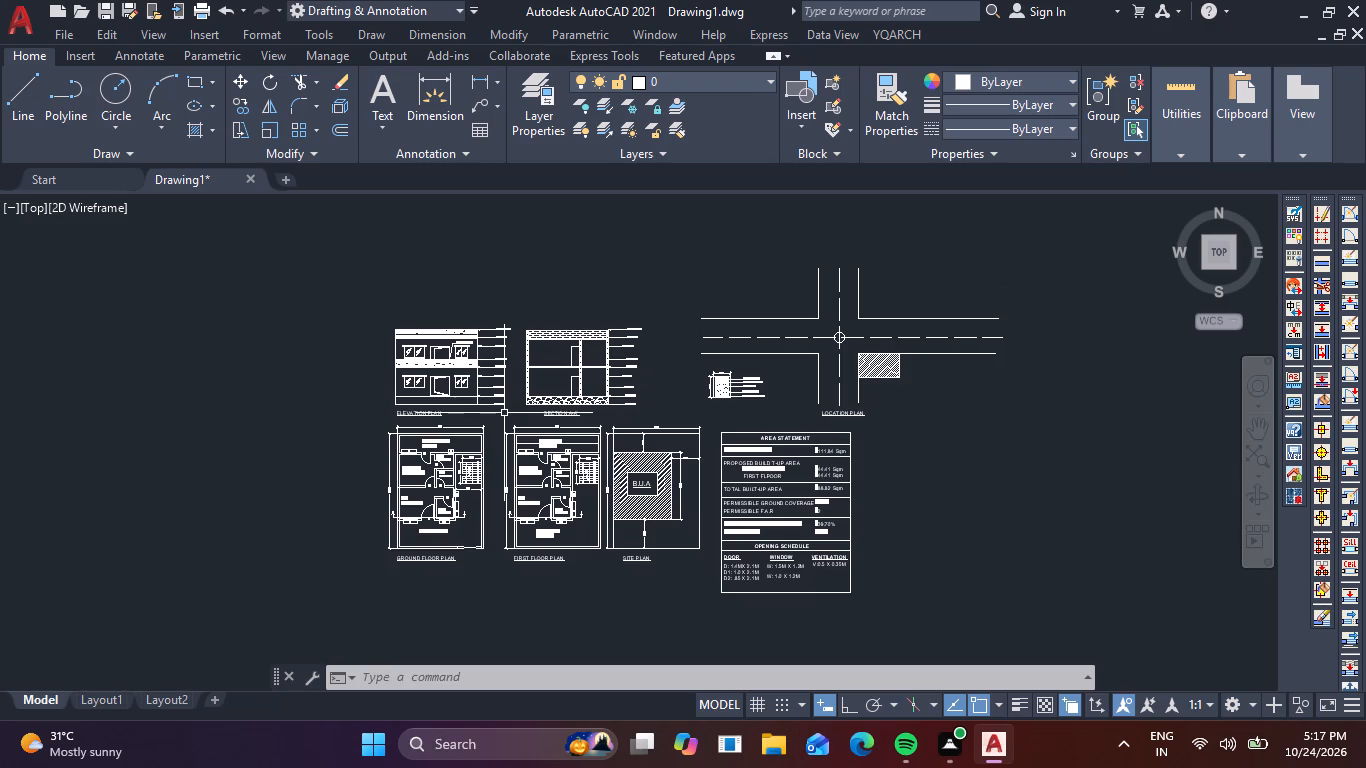
Save the drawing in the Documents folder under the file name 0002.
key(ctrl+s)
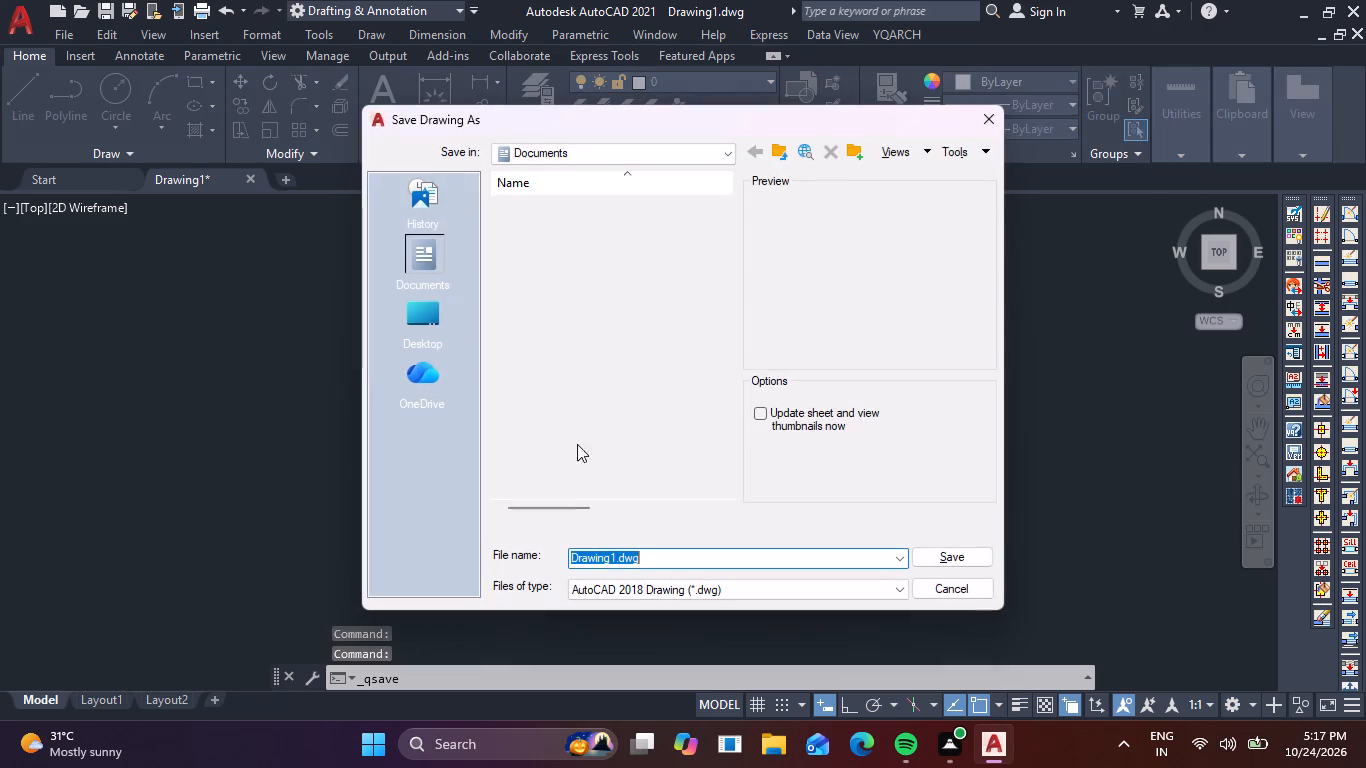
key(BackSpace)
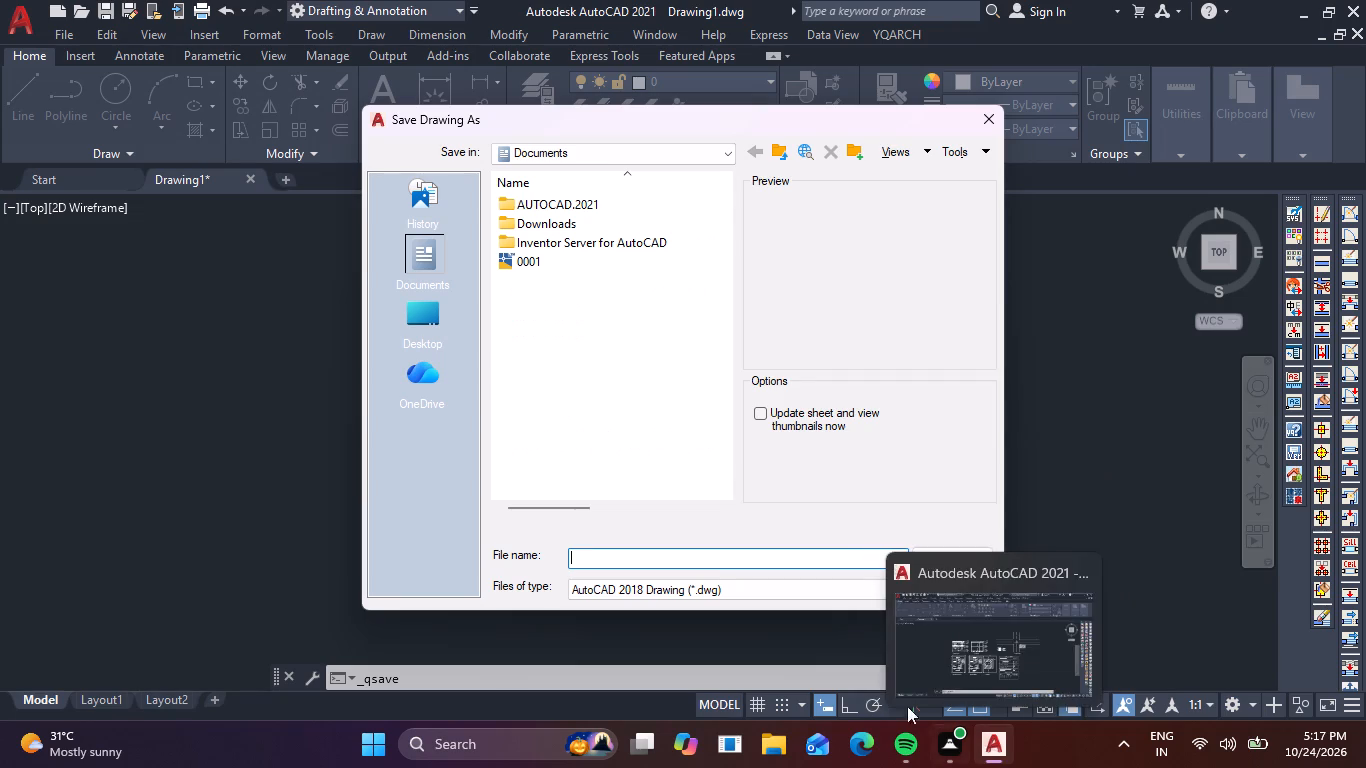
text(000)
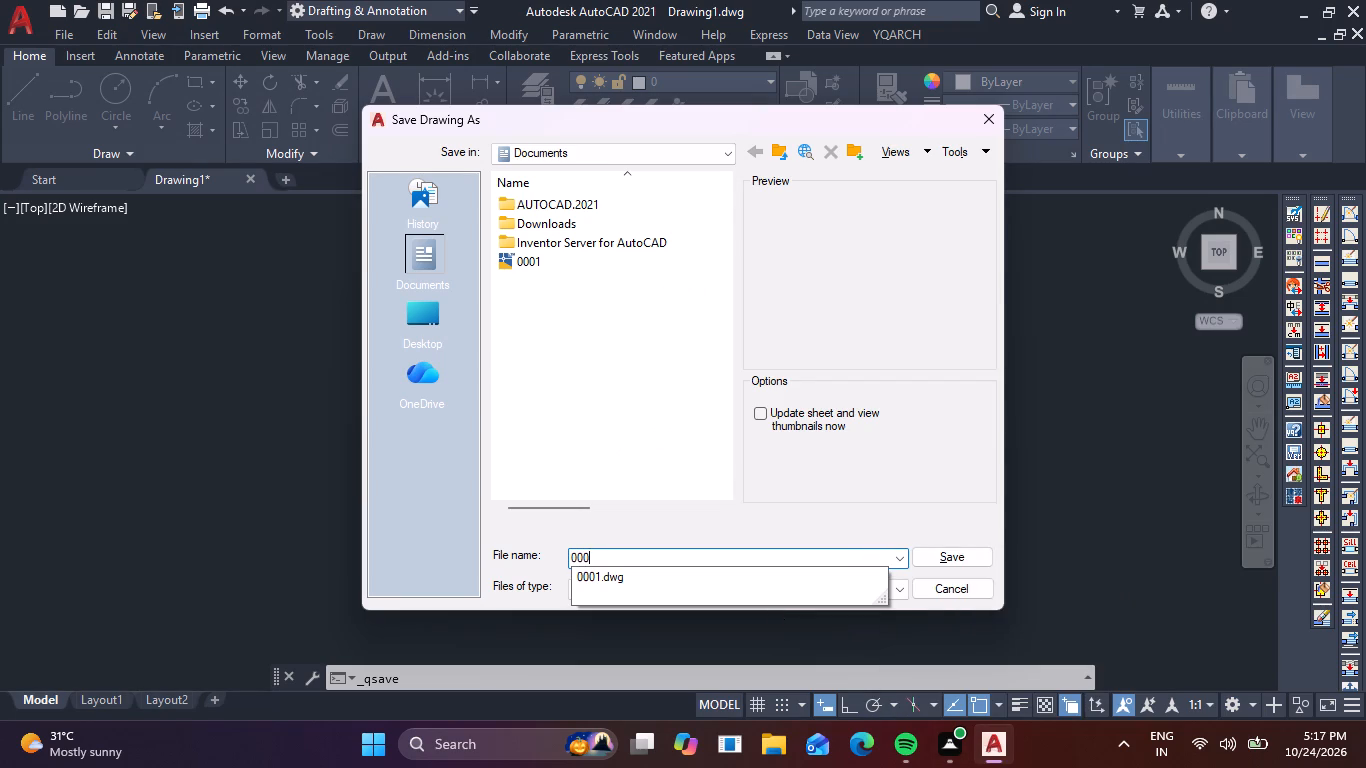
key(2)
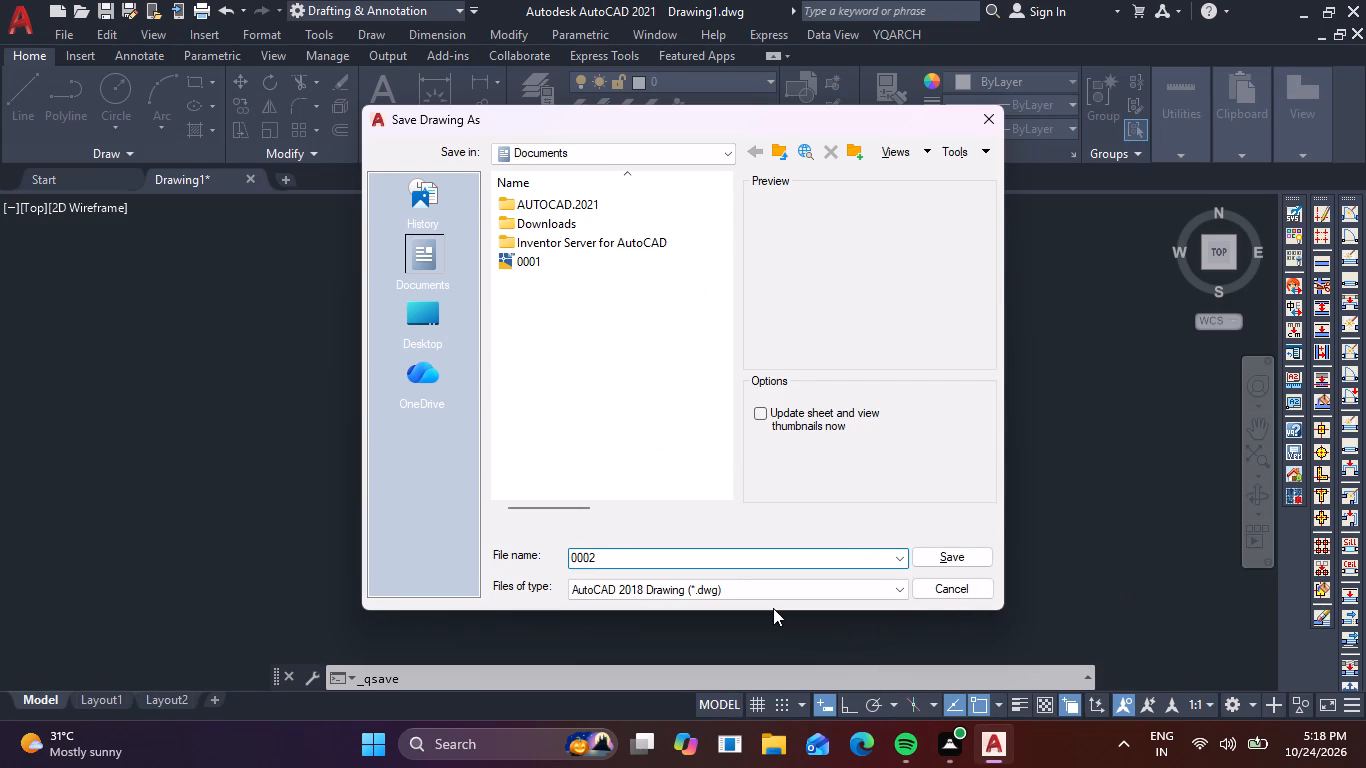
click(942, 555)
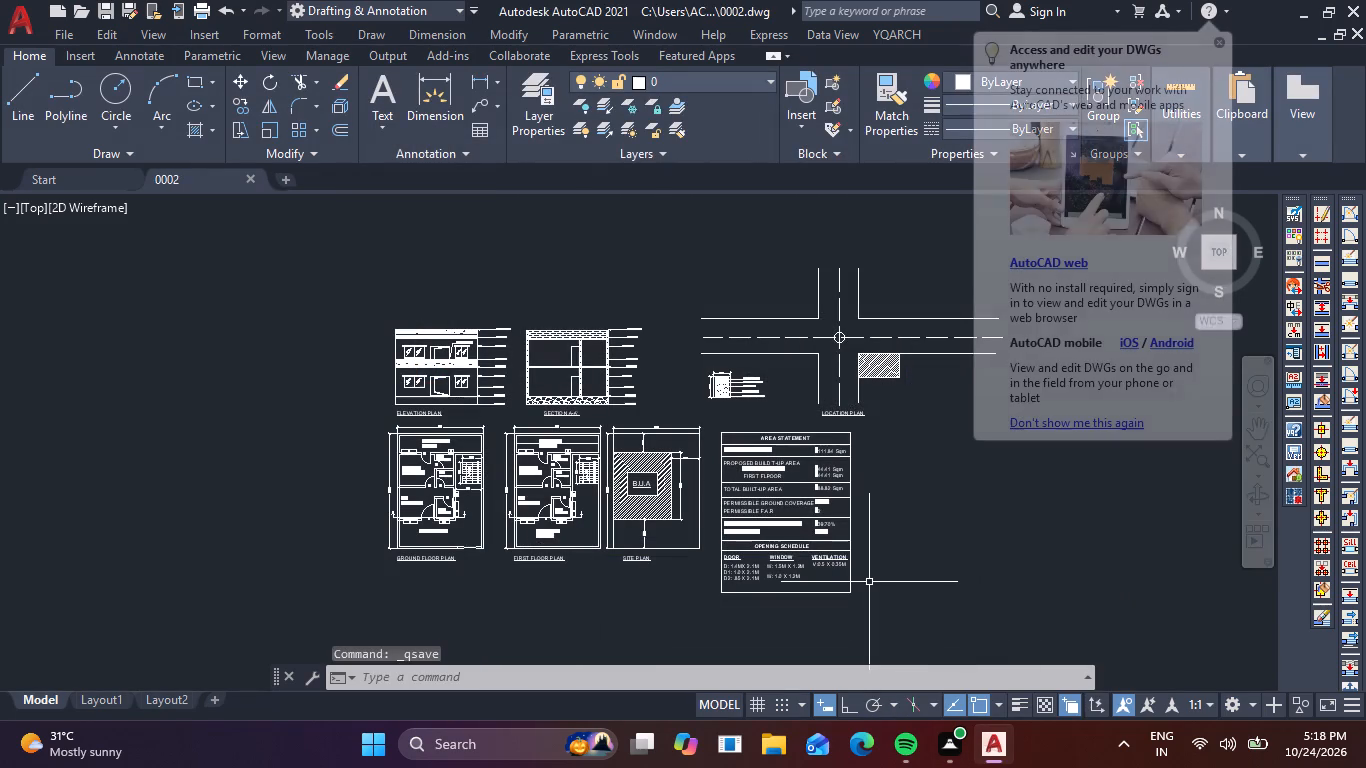
Set up a plot from the previous plot settings, with a window enclosing all the drawings and the area statement.
key(ctrl+p)
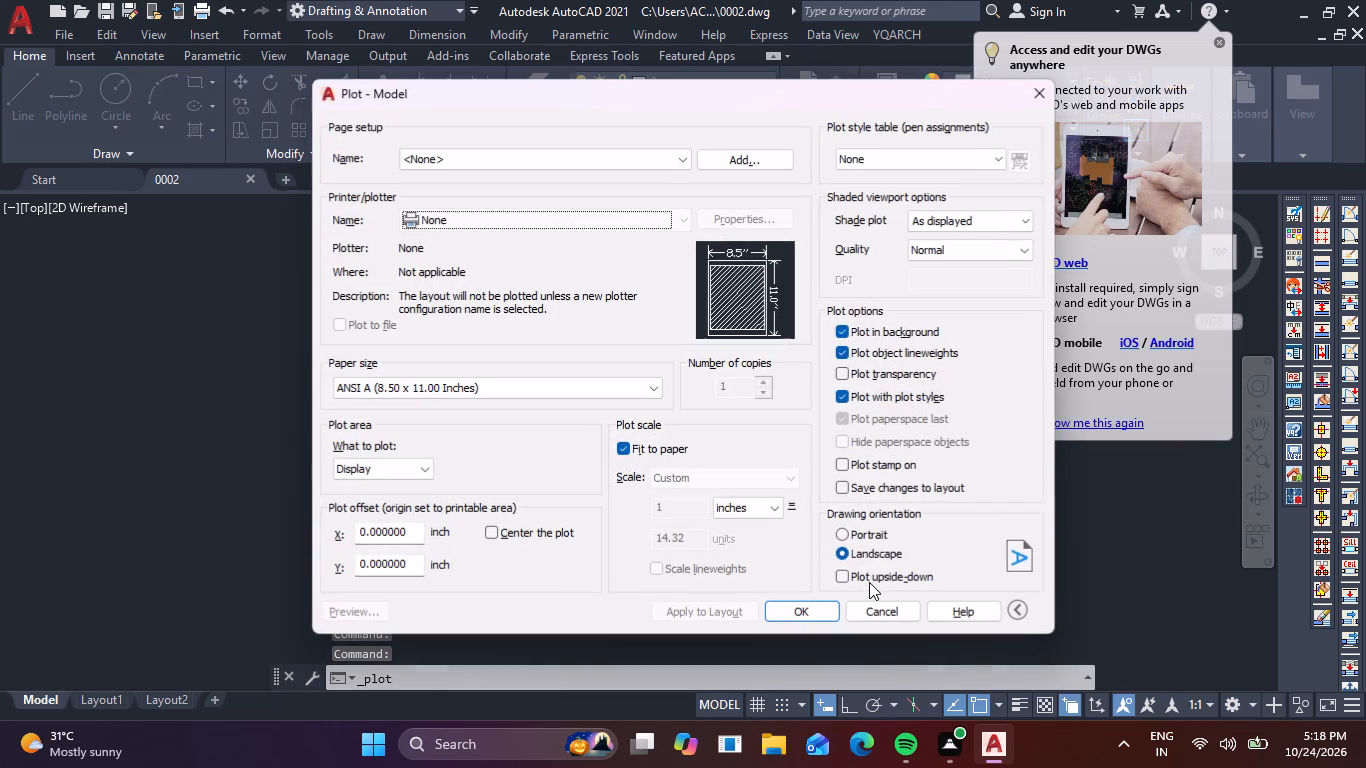
click(685, 160)
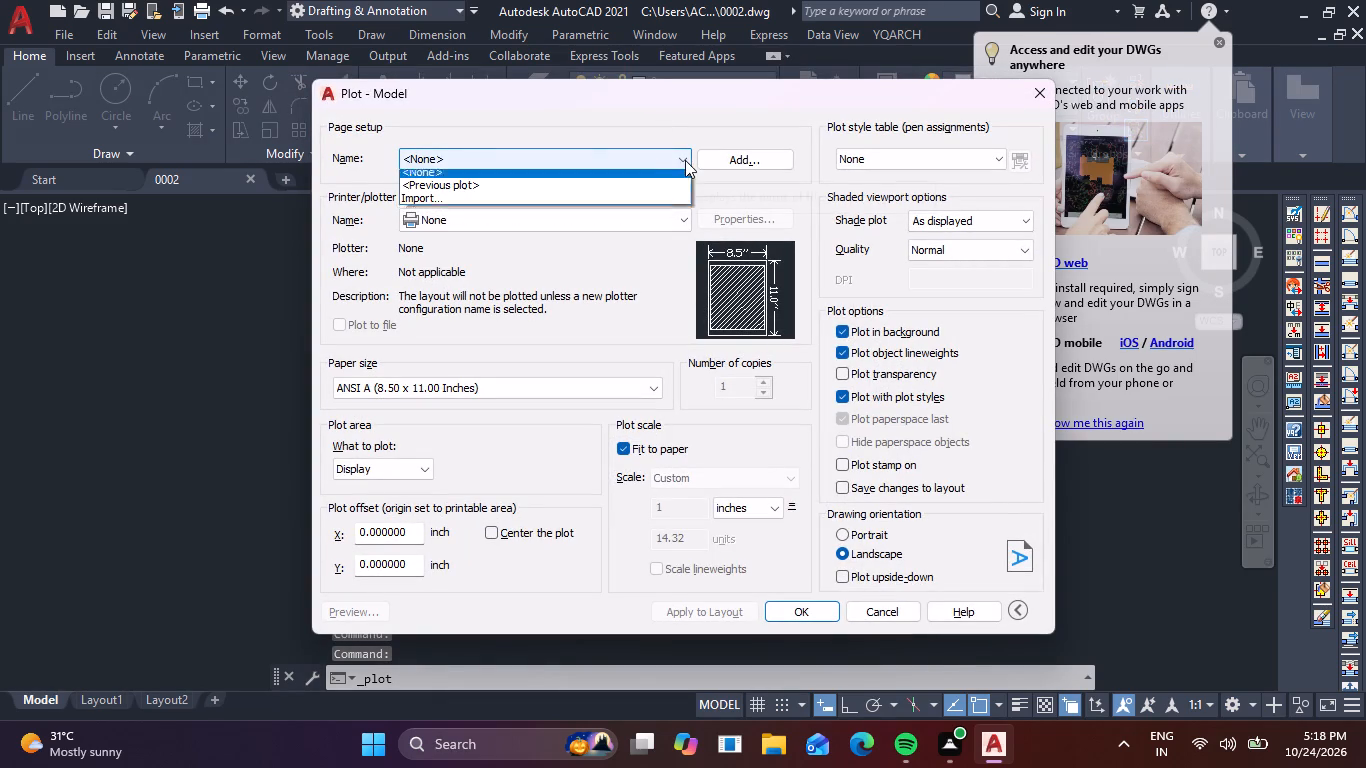
click(647, 189)
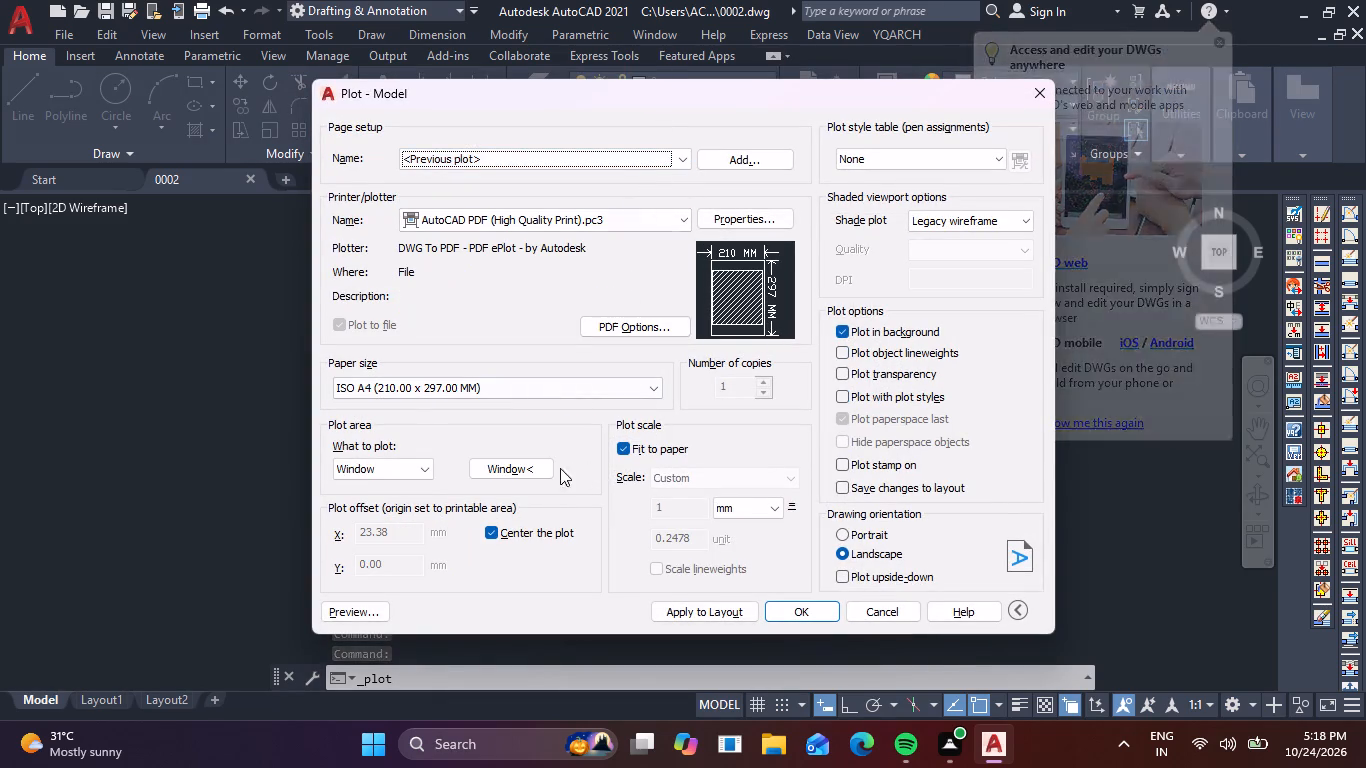
click(520, 463)
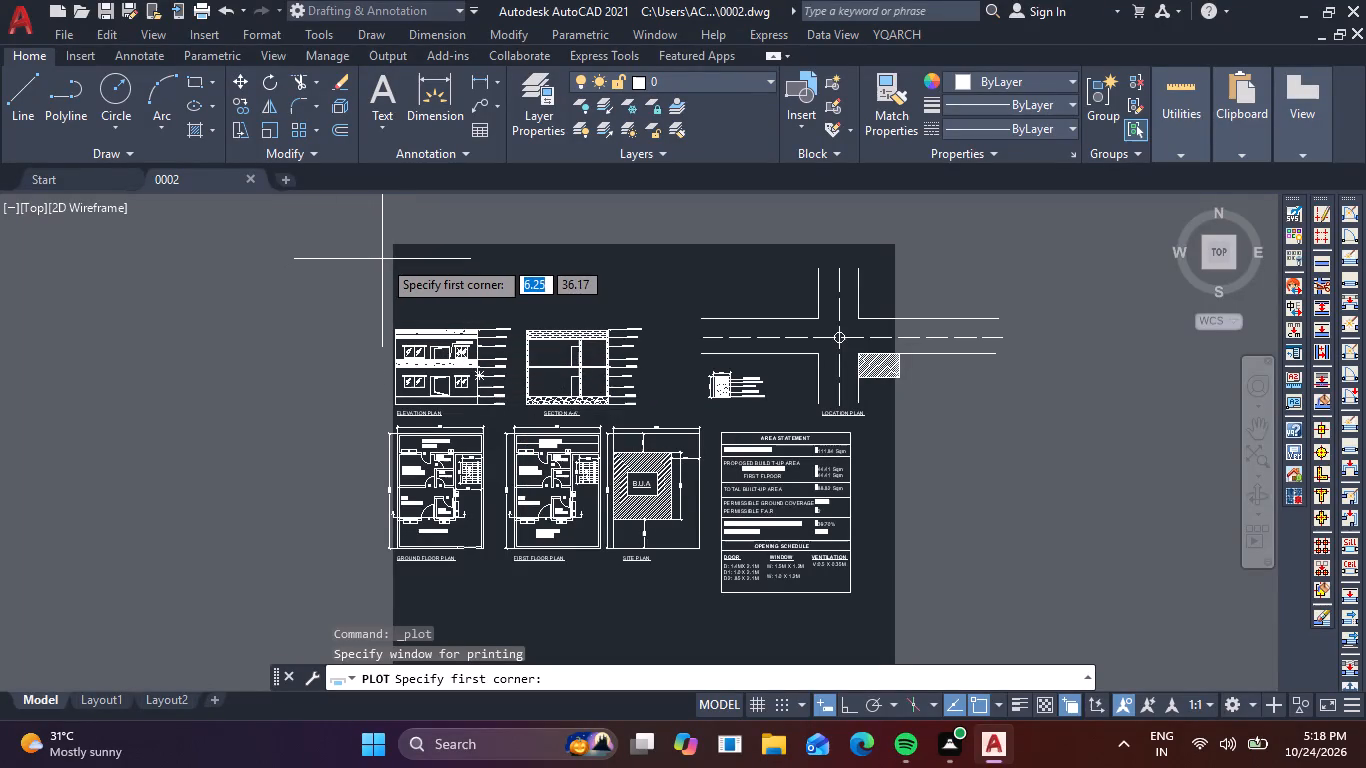
click(382, 259)
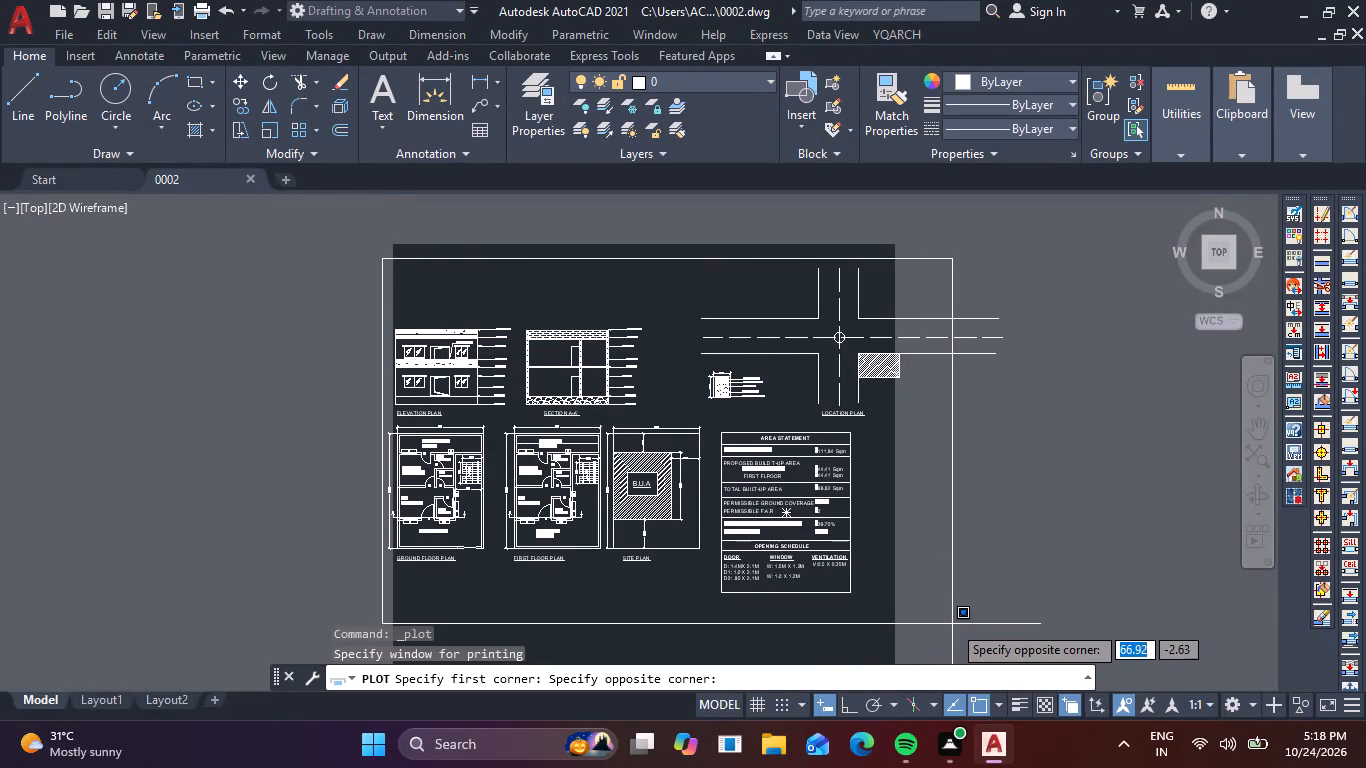
click(1011, 625)
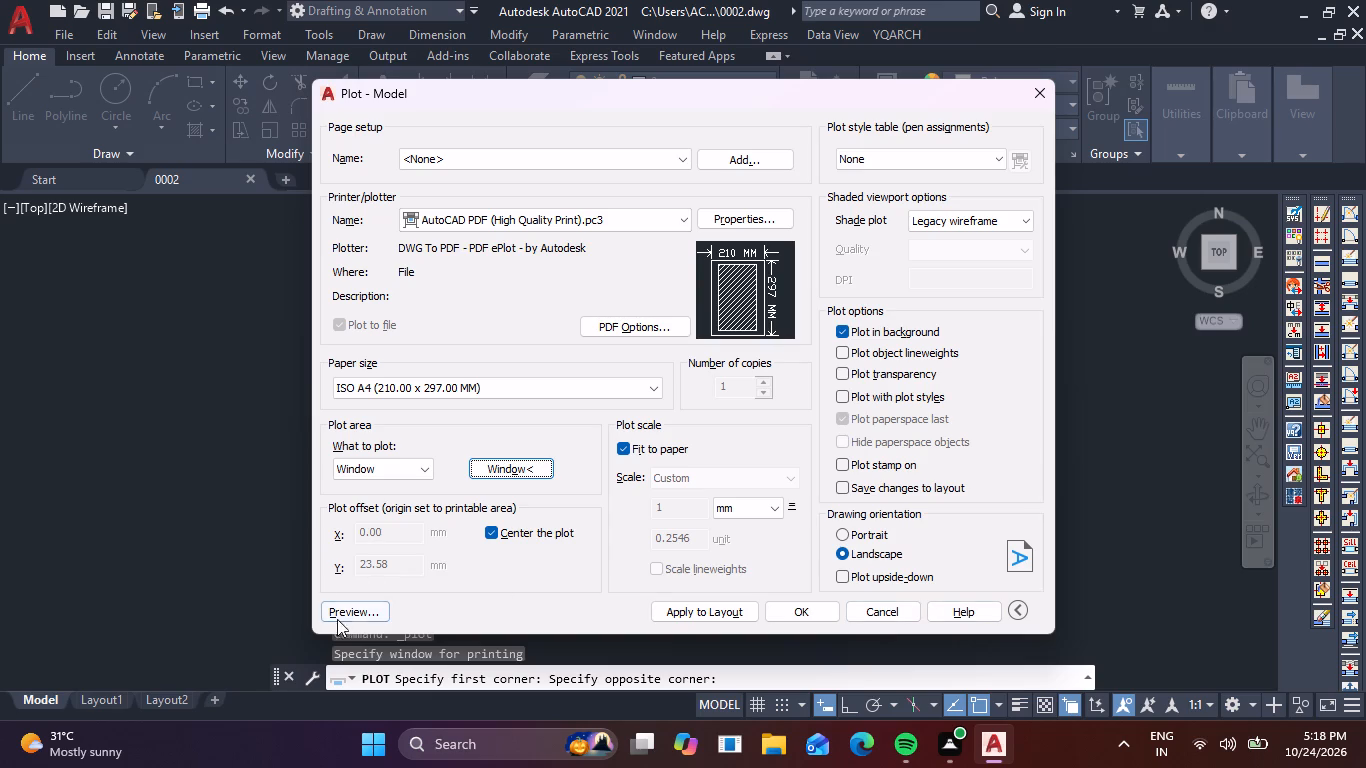
Preview the plot and examine the elevation, section, plans, location plan and area statement on the sheet.
click(352, 617)
scroll(599, 409, up, 2)
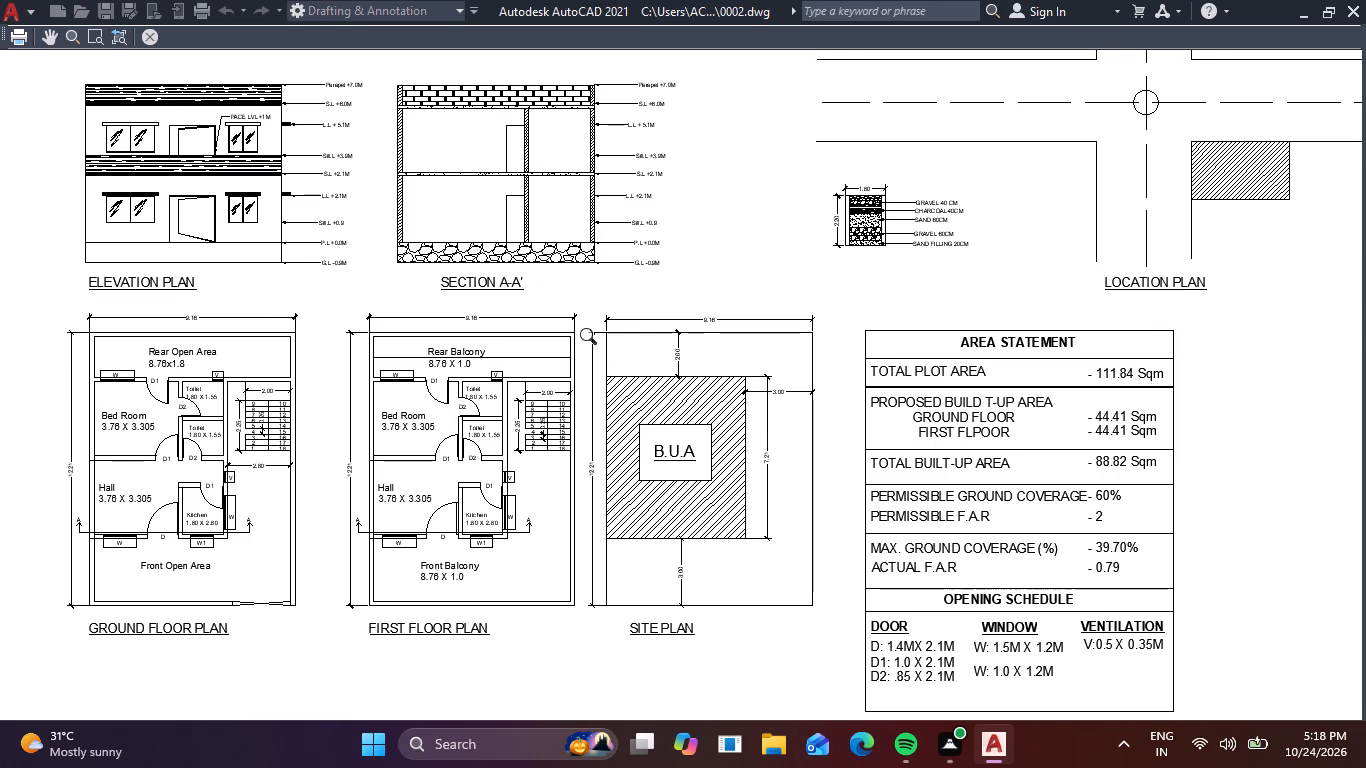
middle_drag(593, 338, 789, 453)
scroll(393, 275, up, 1)
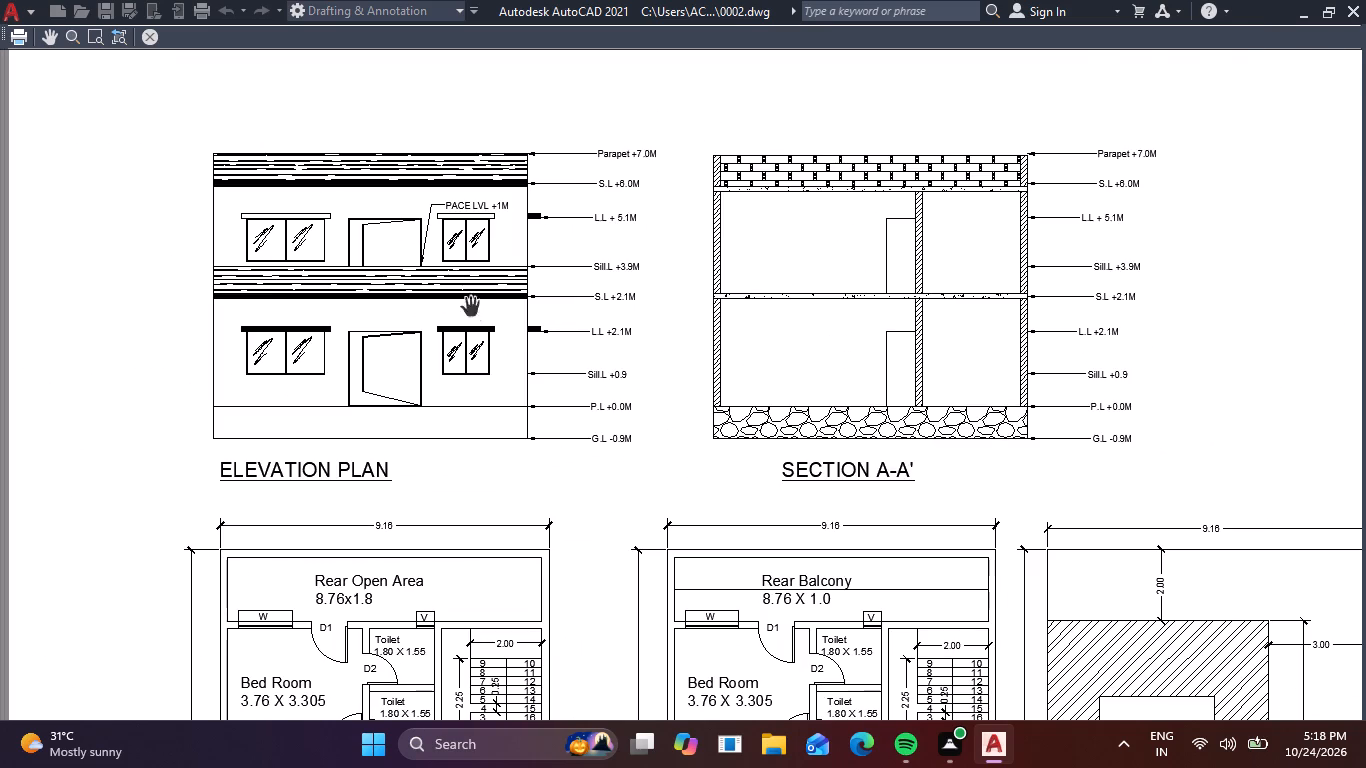
scroll(555, 230, up, 2)
scroll(551, 229, down, 2)
scroll(588, 302, down, 1)
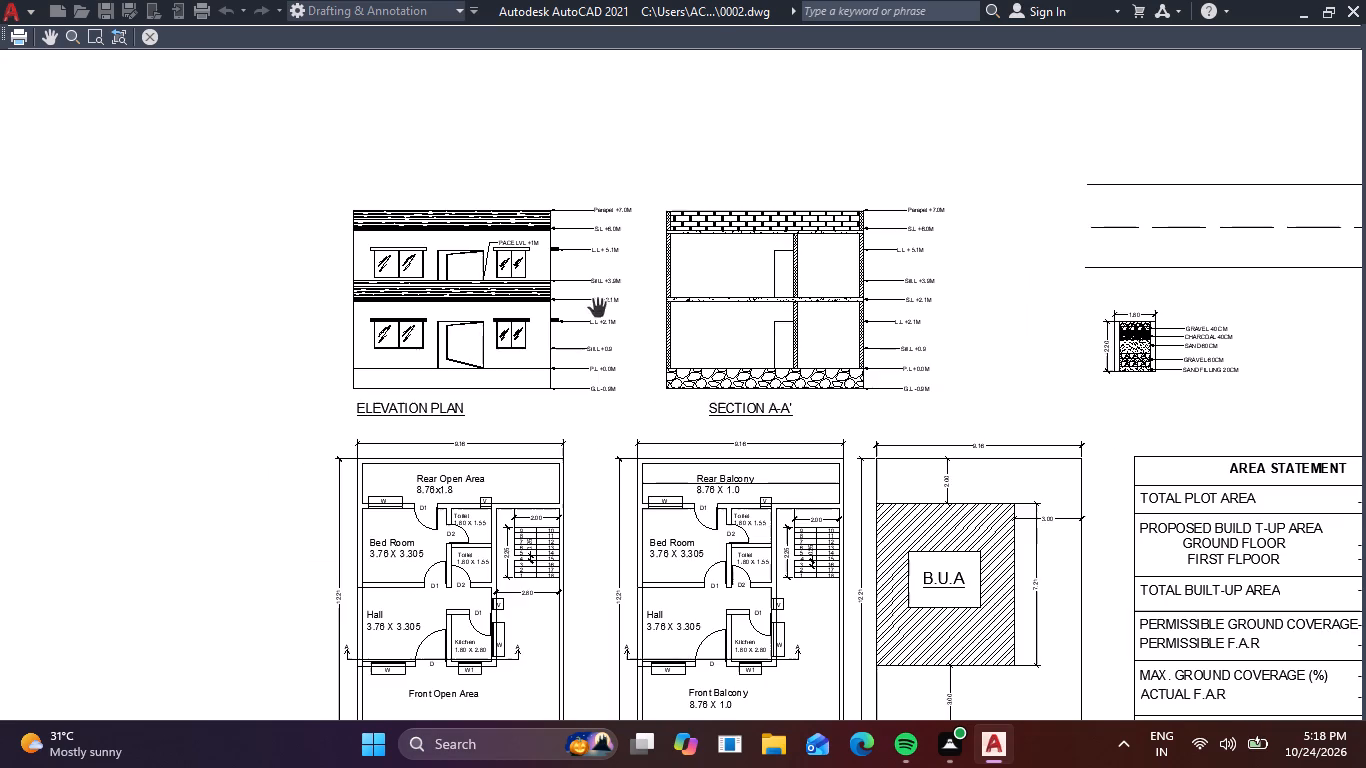
scroll(664, 357, down, 1)
scroll(776, 397, up, 1)
middle_drag(776, 395, 757, 382)
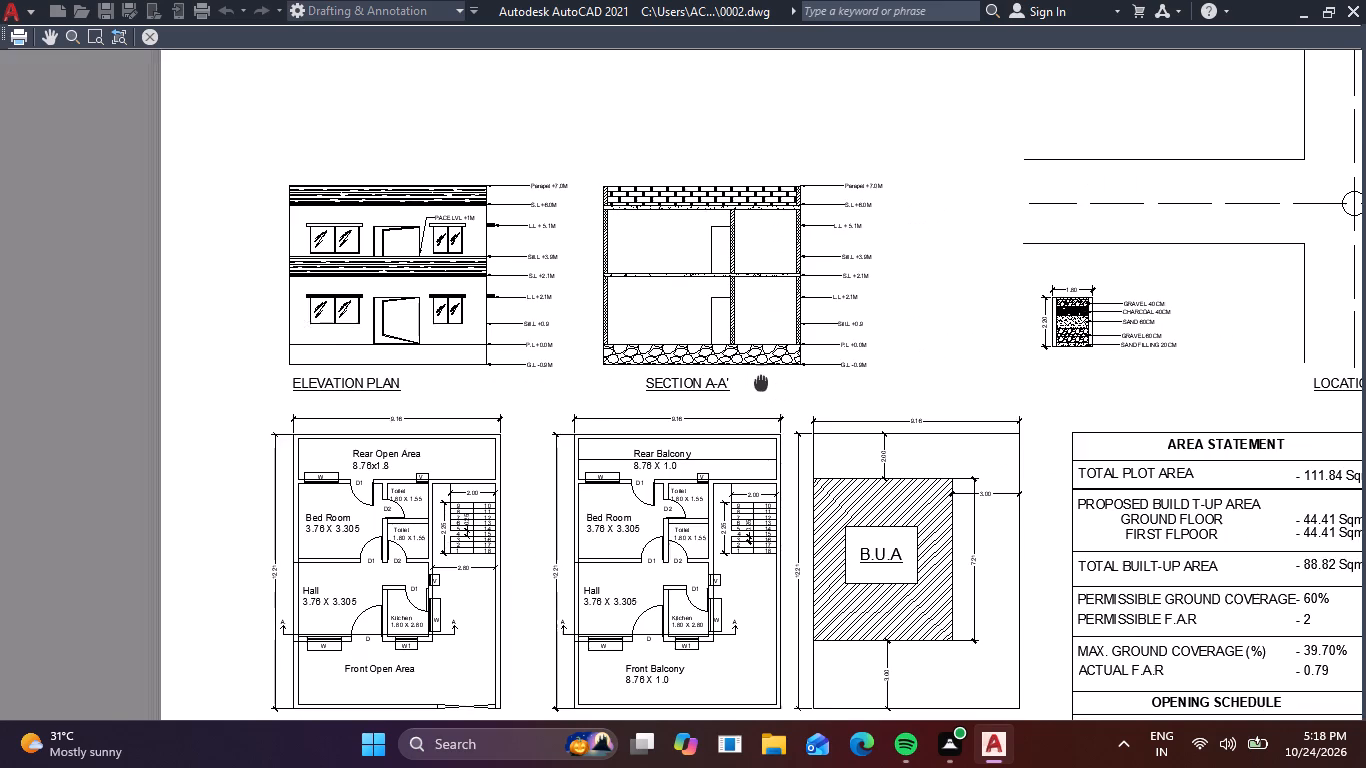
middle_drag(757, 382, 590, 256)
middle_drag(738, 255, 595, 389)
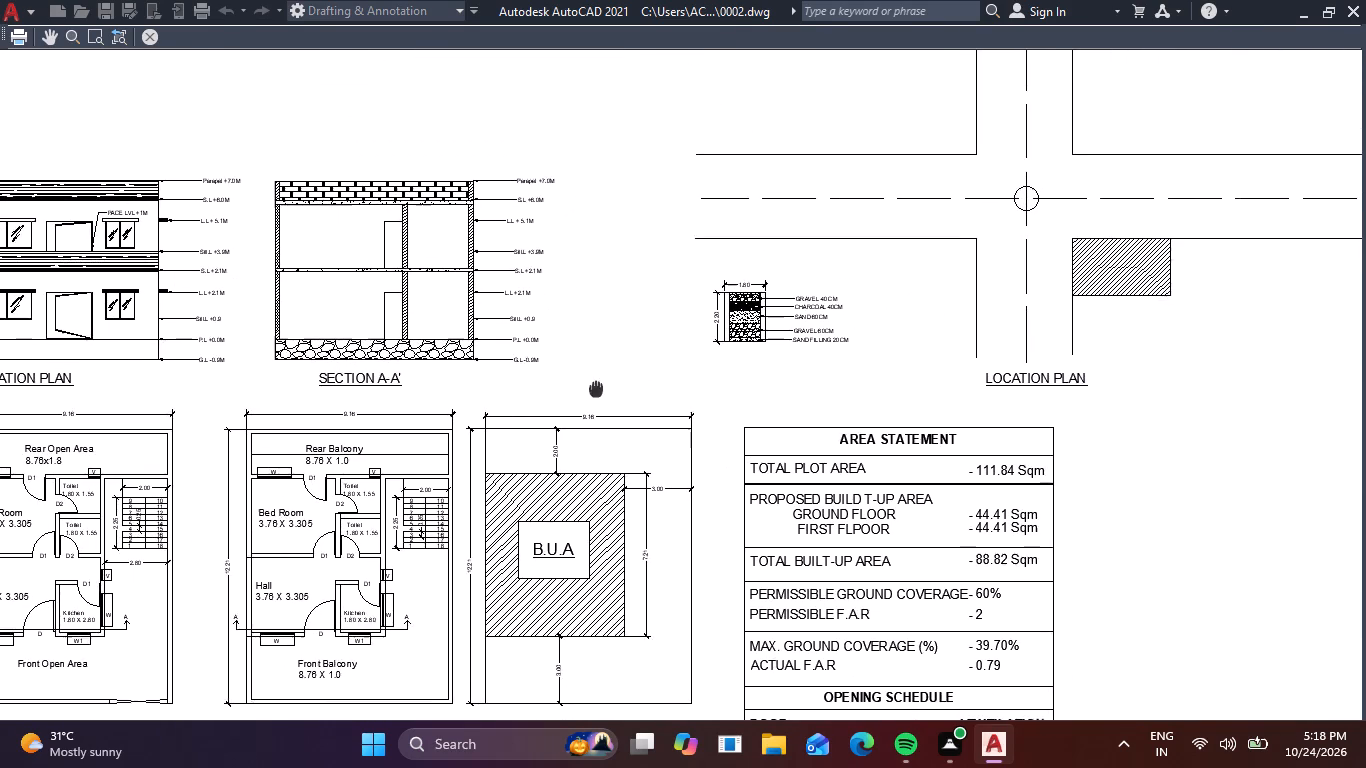
middle_drag(595, 389, 480, 483)
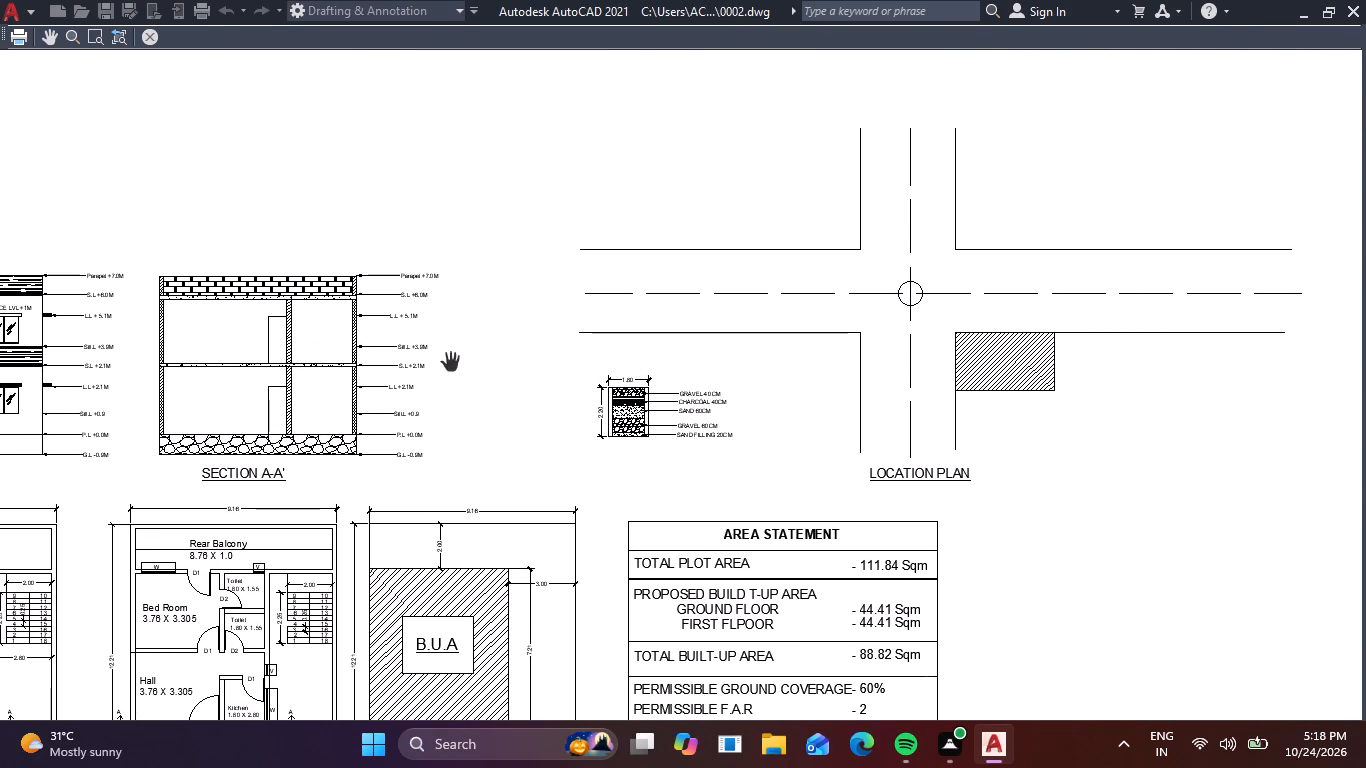
click(148, 44)
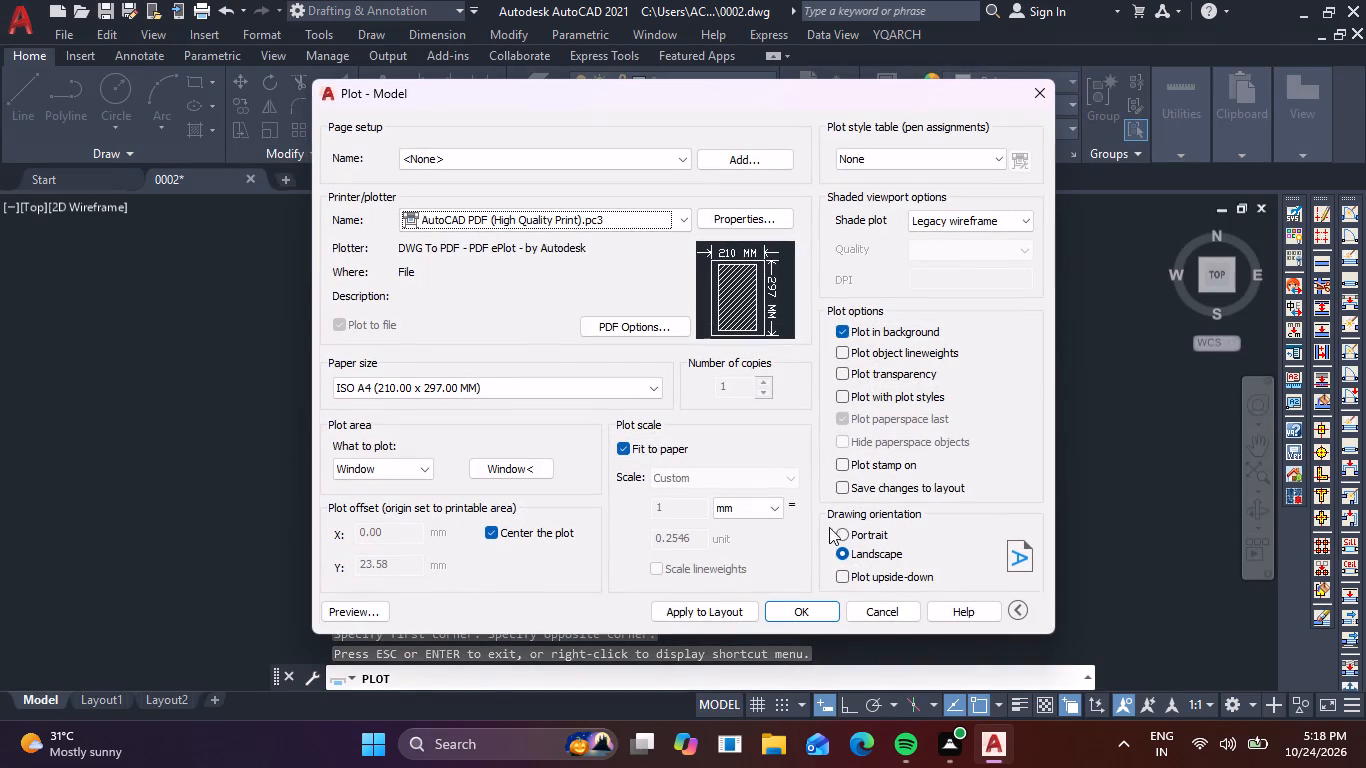
Apply the plot settings to the layout and plot to 0002-Model.pdf in the Documents folder.
click(700, 610)
click(806, 611)
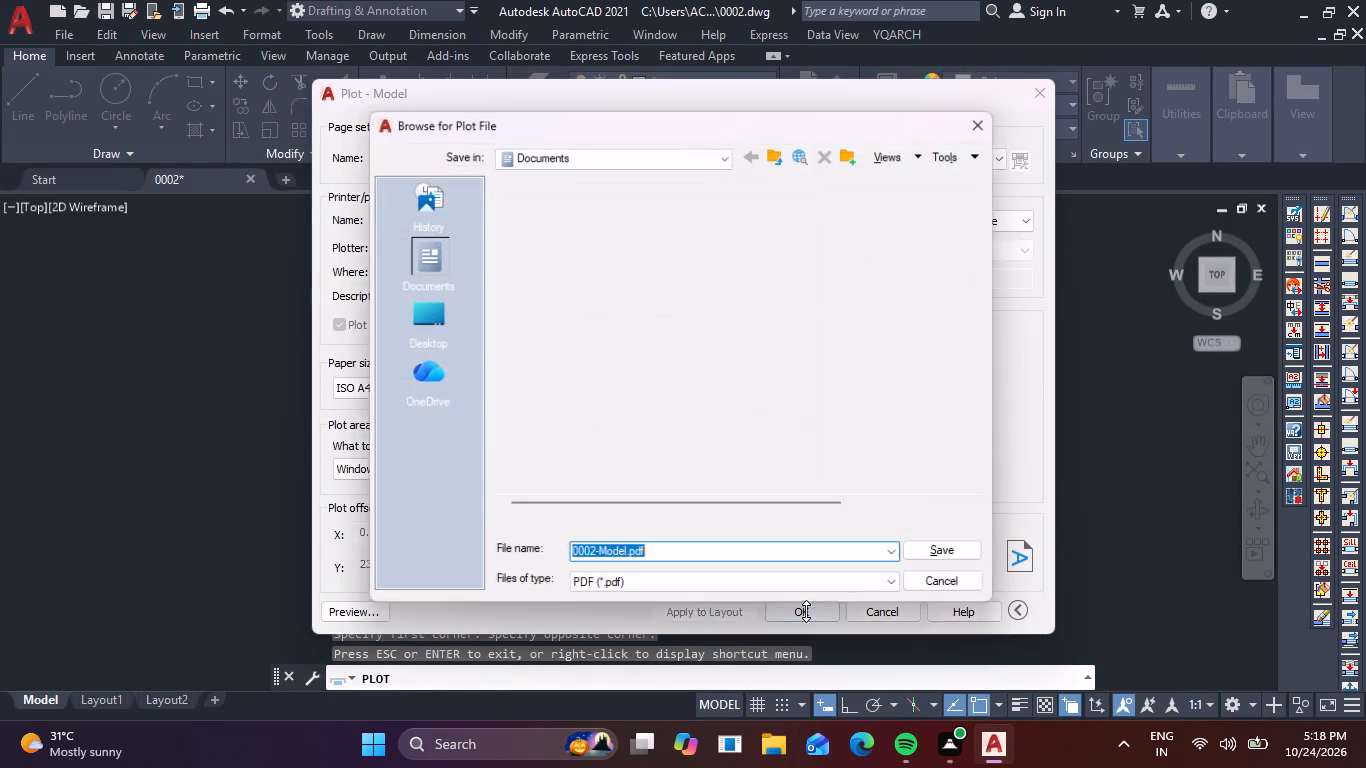
click(965, 560)
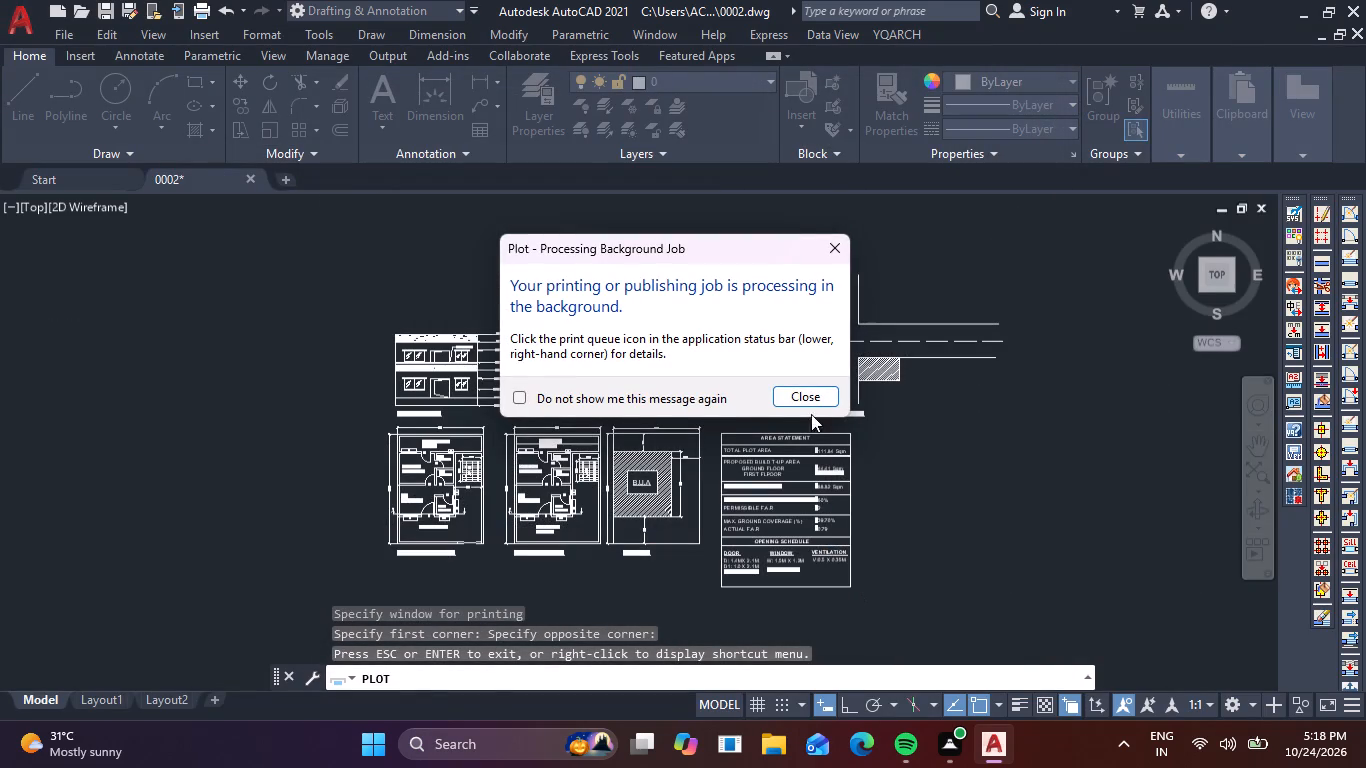
click(810, 397)
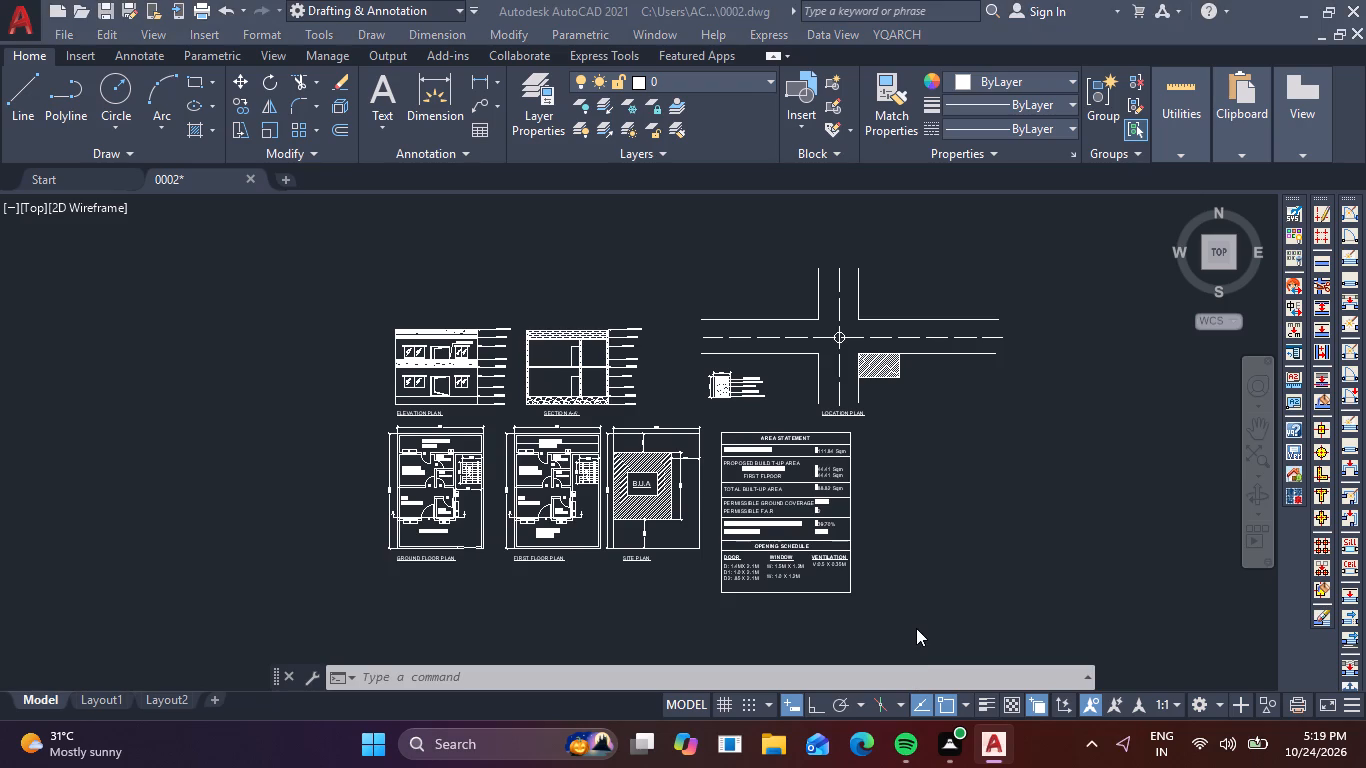
Query the LOGFILENAME system variable for the drawing's log file path.
key(Escape)
key(Escape)
text(LO)
key(g)
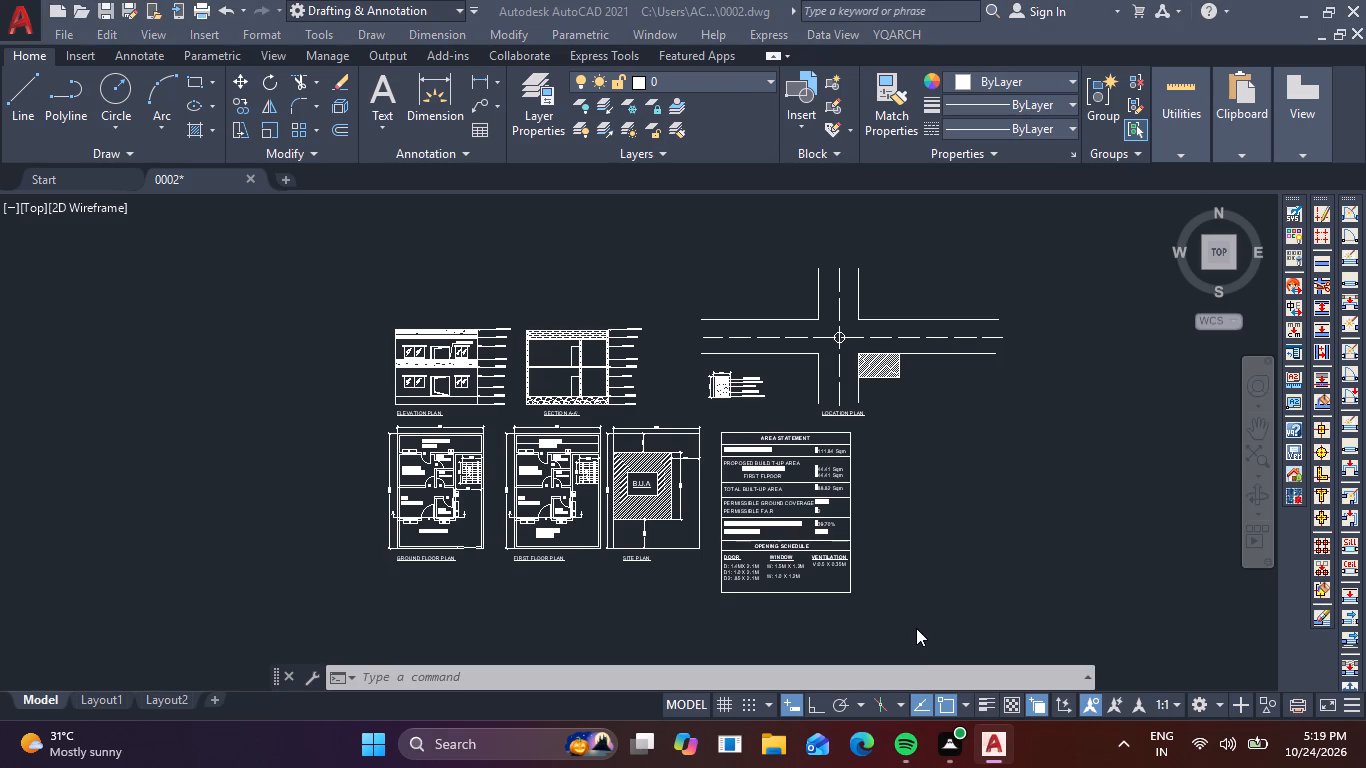
key(Escape)
key(Escape)
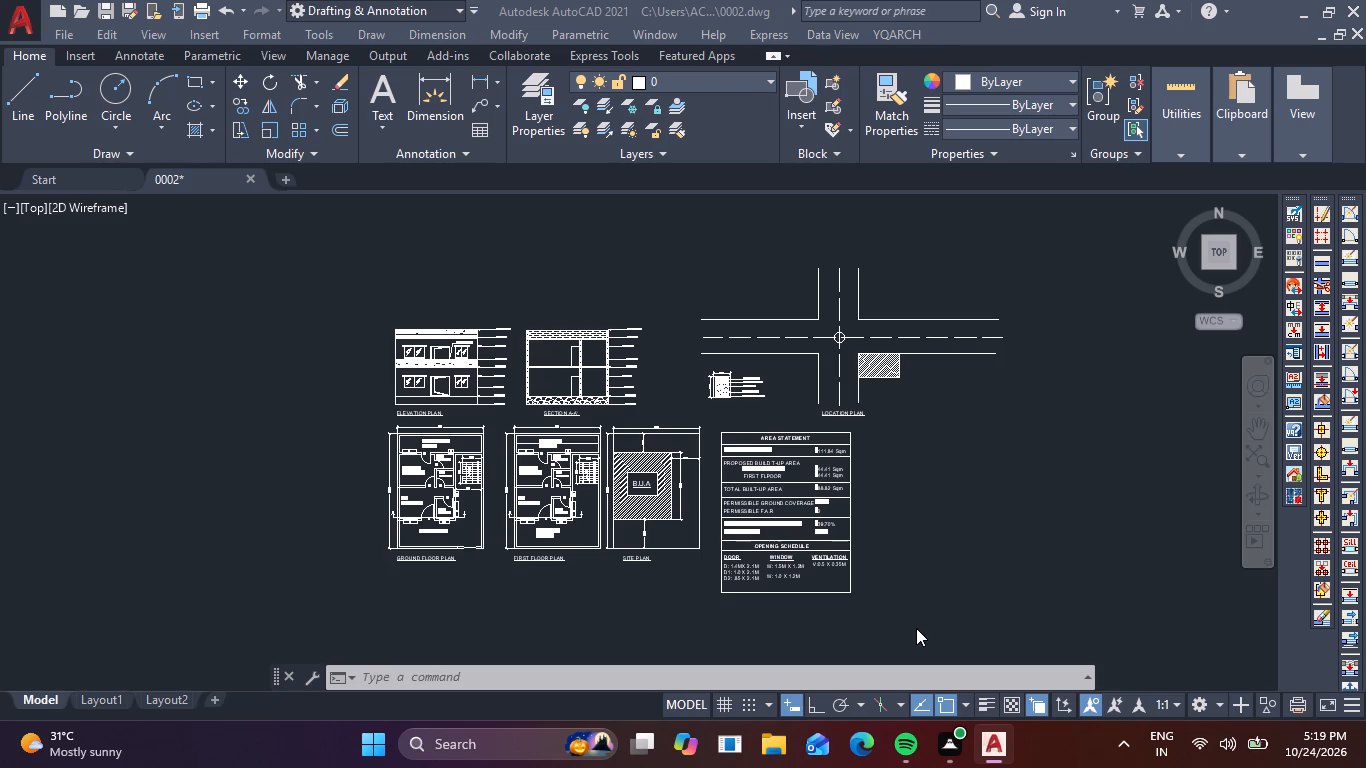
click(916, 628)
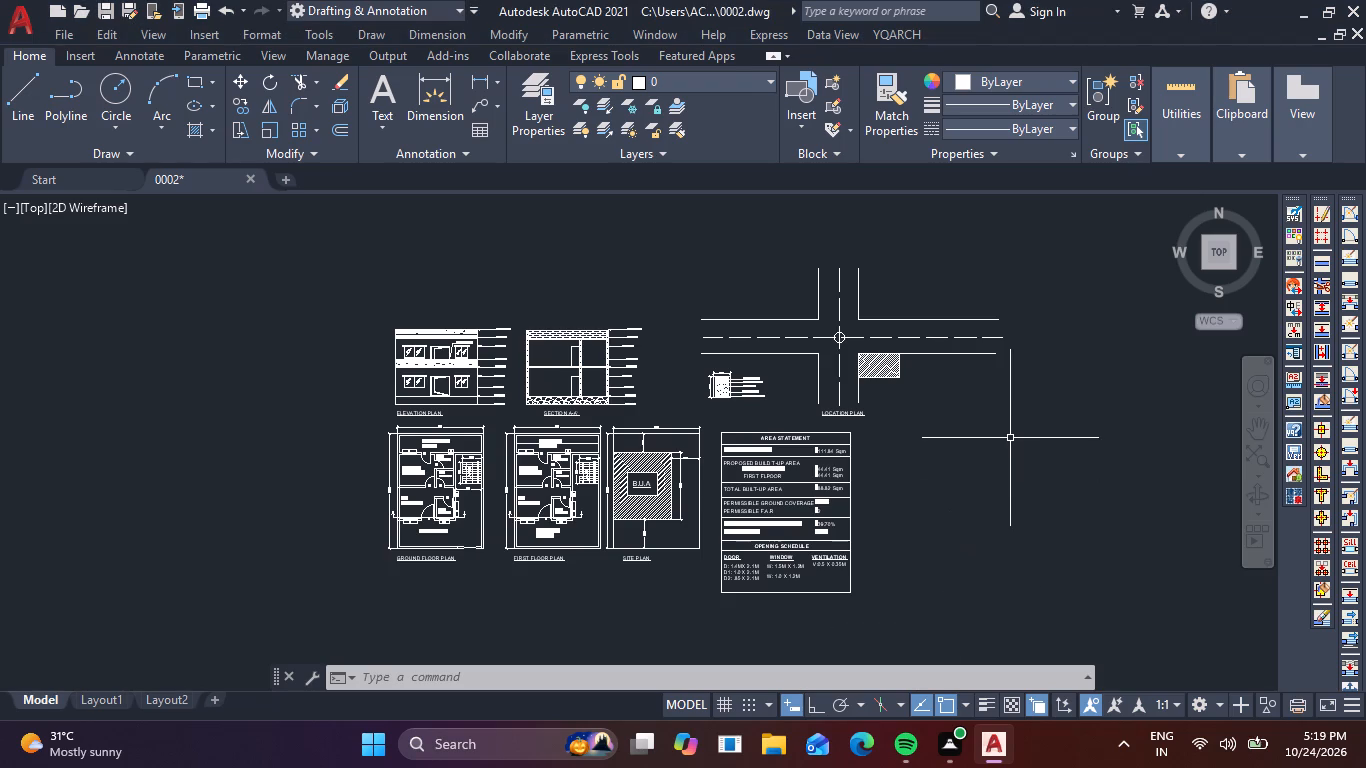
text(LO)
key(g)
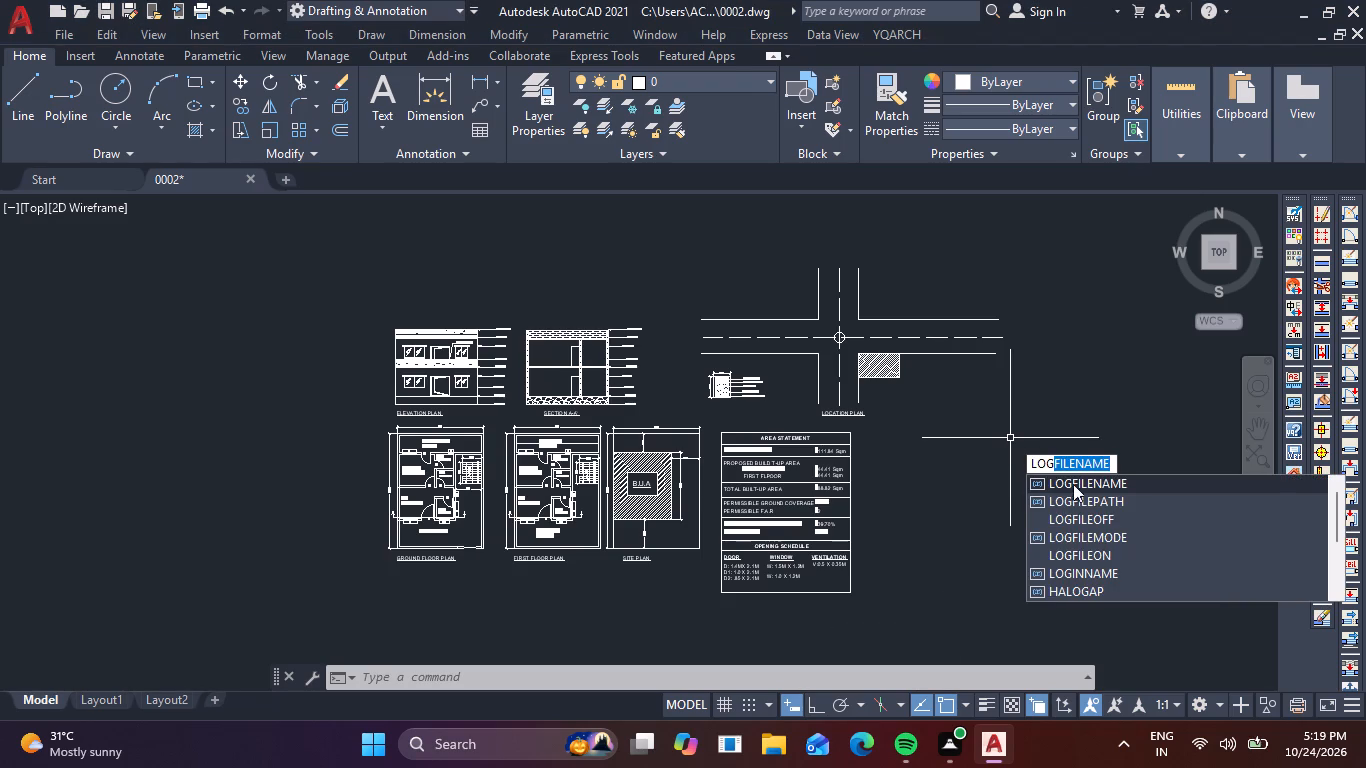
click(1087, 489)
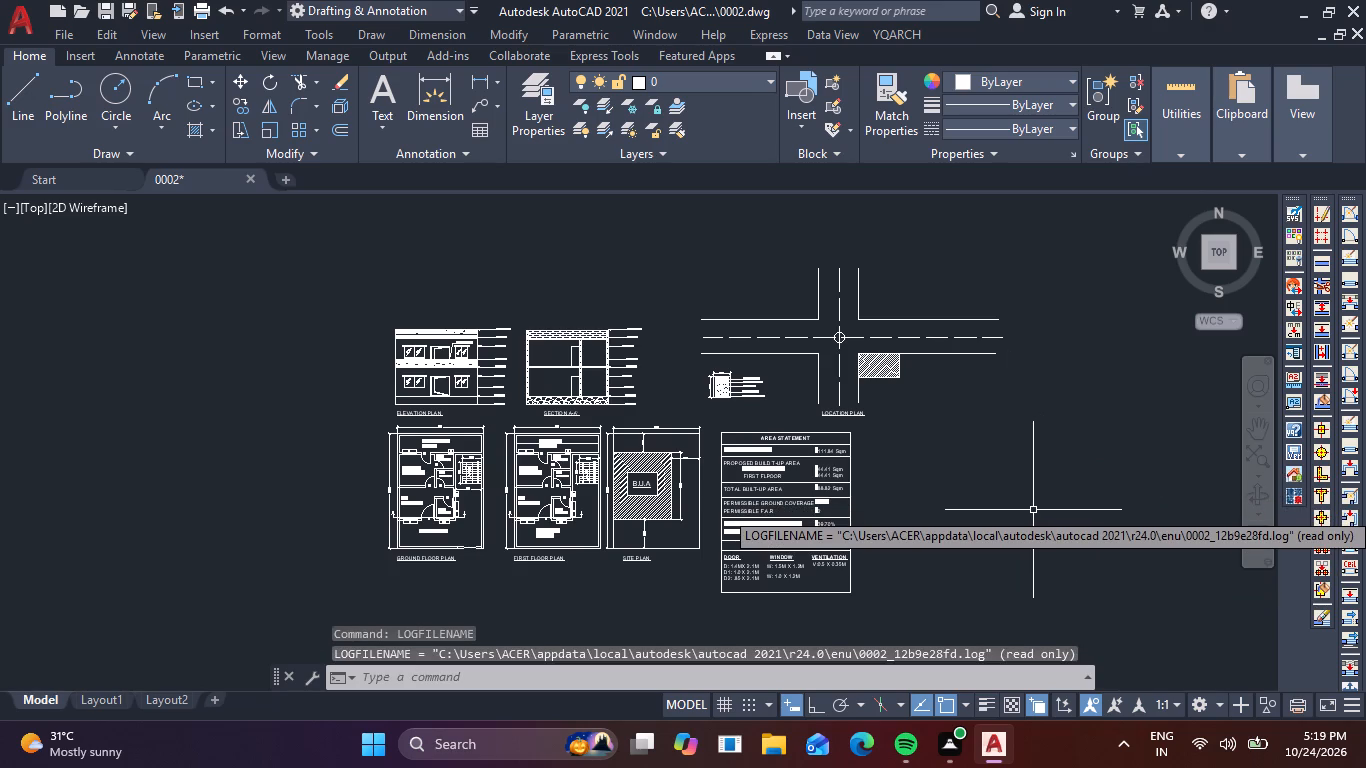